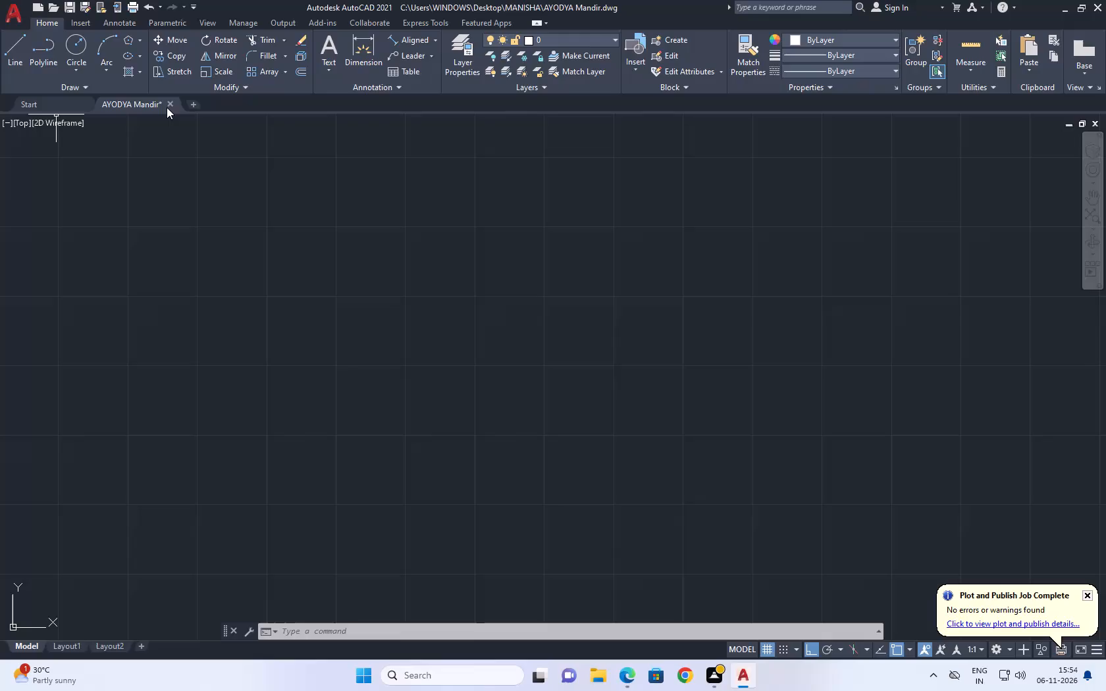
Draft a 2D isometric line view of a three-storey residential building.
Save the drawing under the new name BUILDING VIEW in the MANISHA folder.
{"action": "left_click", "coordinate": [0, 9]}
{"action": "left_click", "coordinate": [51, 176]}
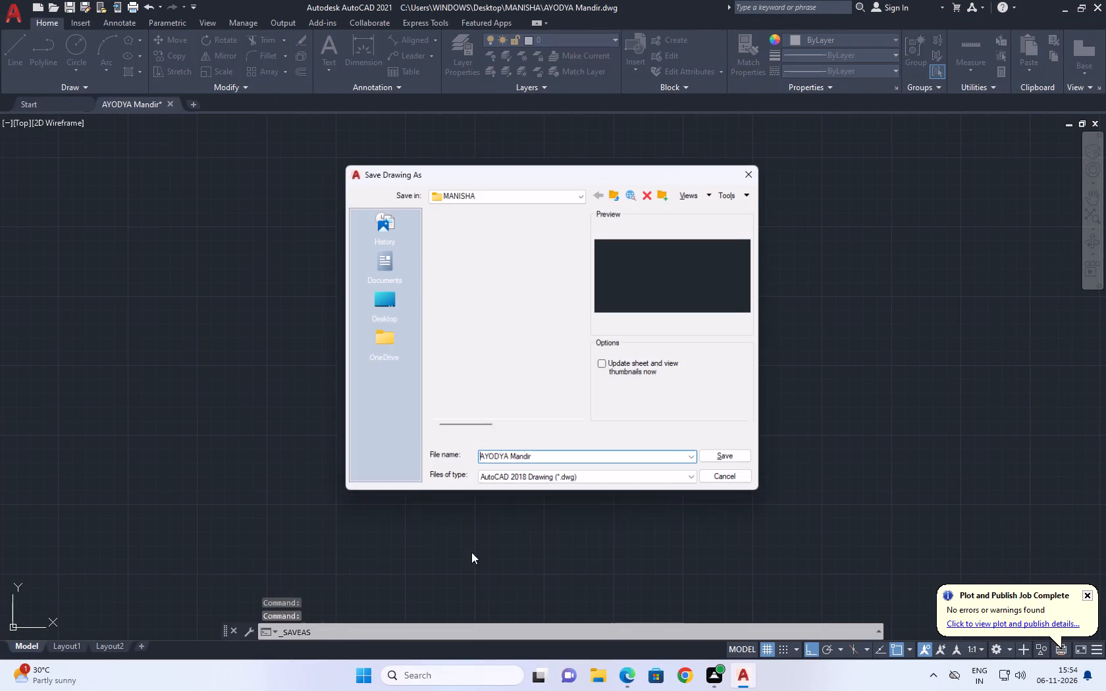
{"action": "left_click", "coordinate": [550, 461]}
{"action": "triple_click", "coordinate": [543, 461]}
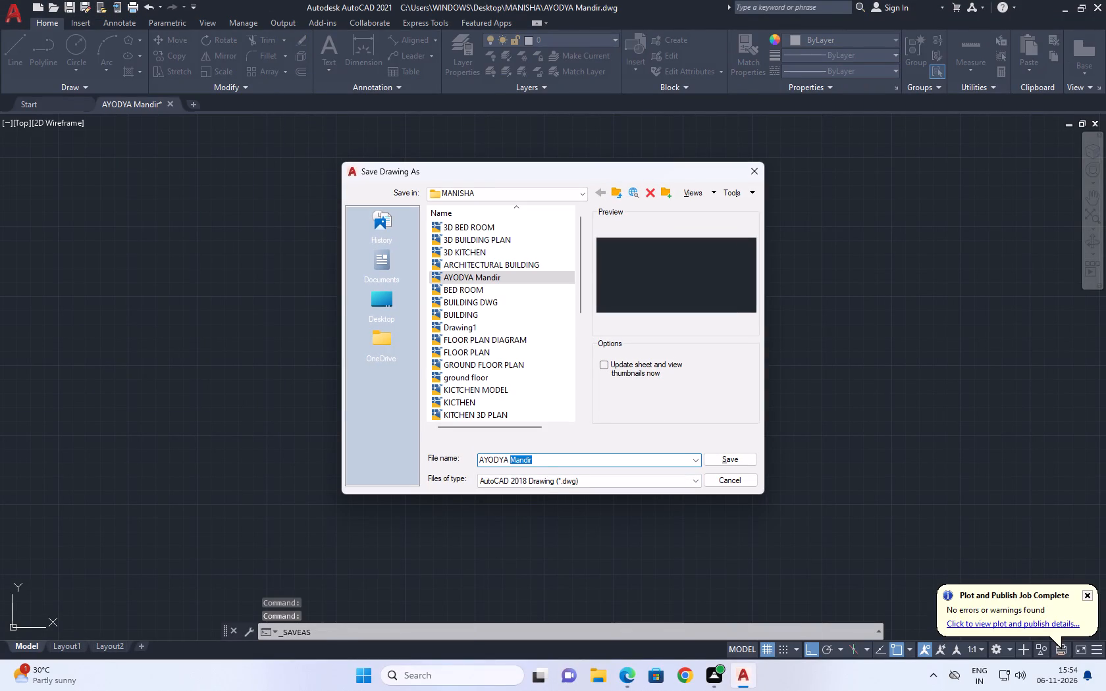
{"action": "left_click", "coordinate": [542, 461]}
{"action": "key", "text": "BackSpace"}
{"action": "key", "text": "BackSpace"}
{"action": "key", "text": "BackSpace"}
{"action": "key", "text": "BackSpace"}
{"action": "key", "text": "BackSpace"}
{"action": "key", "text": "BackSpace"}
{"action": "key", "text": "BackSpace"}
{"action": "key", "text": "BackSpace"}
{"action": "key", "text": "BackSpace"}
{"action": "key", "text": "BackSpace"}
{"action": "key", "text": "BackSpace"}
{"action": "key", "text": "BackSpace"}
{"action": "key", "text": "BackSpace"}
{"action": "key", "text": "BackSpace"}
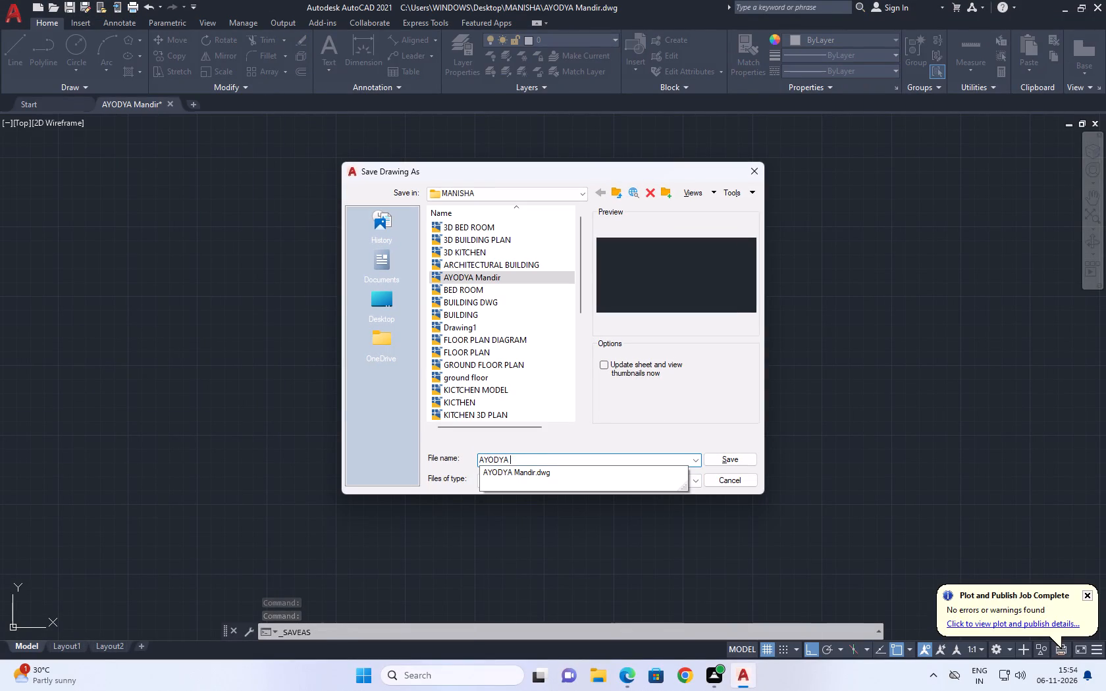
{"action": "type", "text": "BUILDING"}
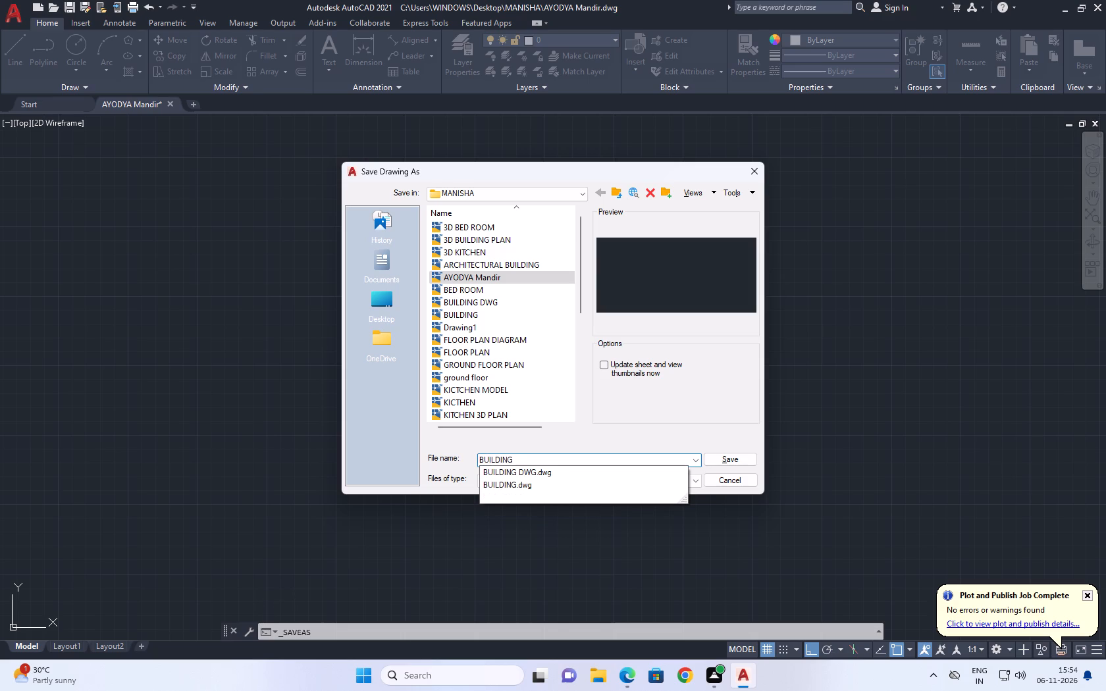
{"action": "key", "text": "space"}
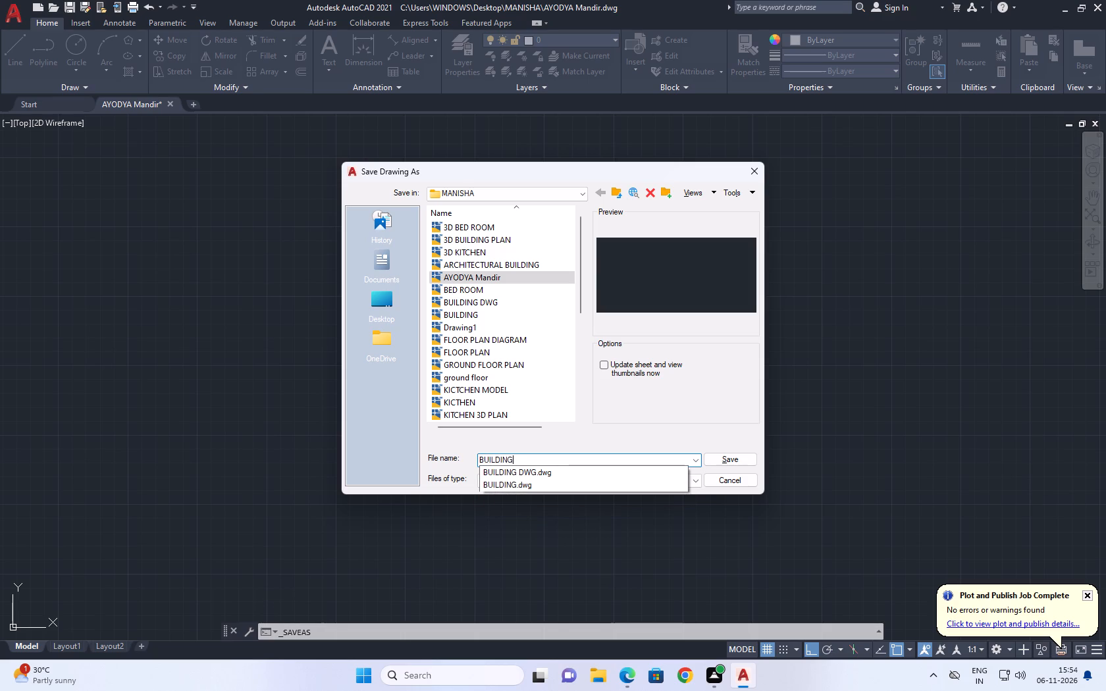
{"action": "type", "text": "VIEW"}
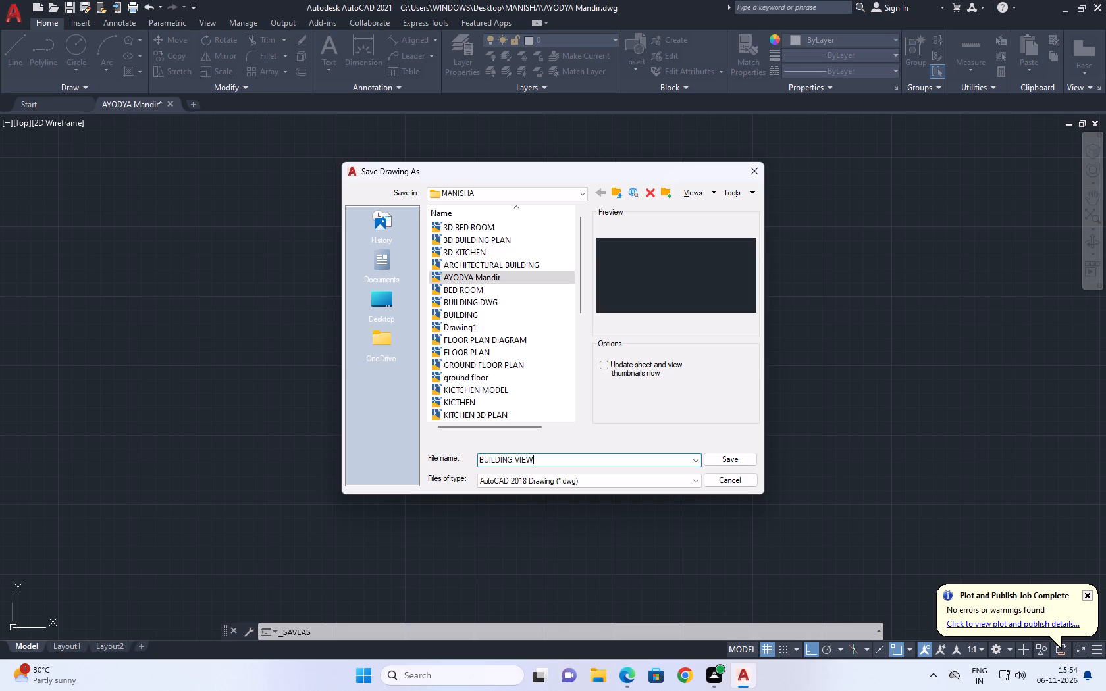
{"action": "left_click", "coordinate": [729, 457]}
Review the Open and Save settings in Options and apply them as they are.
{"action": "middle_click_drag", "start_coordinate": [370, 213], "coordinate": [253, 314]}
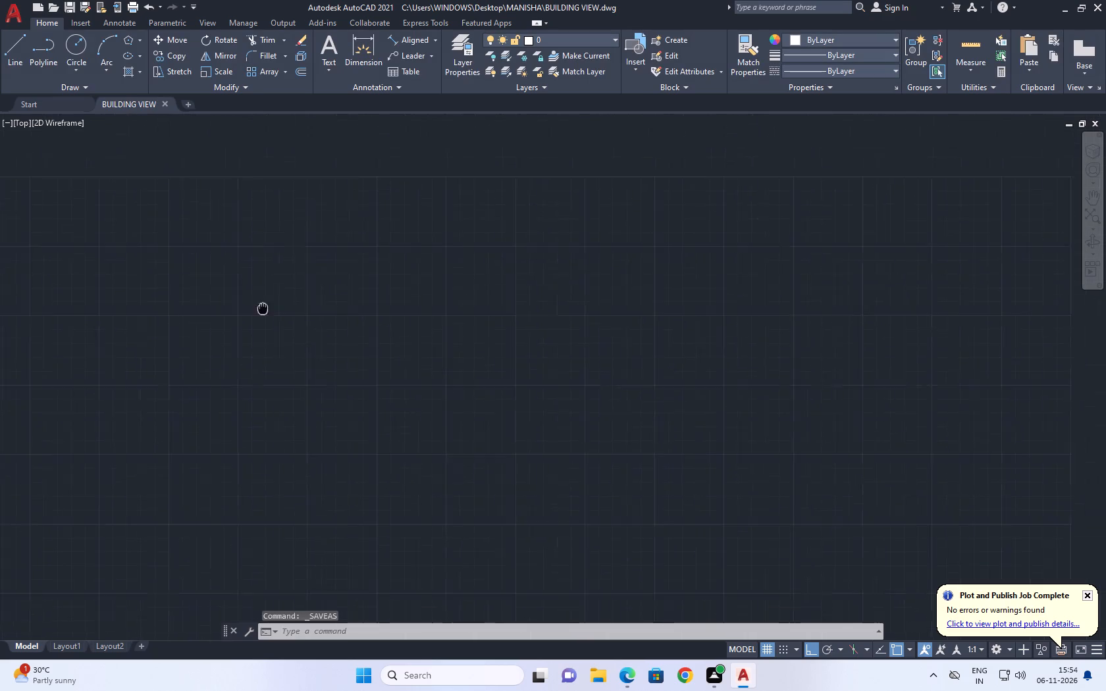
{"action": "middle_click_drag", "start_coordinate": [253, 314], "coordinate": [225, 325]}
{"action": "key", "text": "o"}
{"action": "key", "text": "p"}
{"action": "key", "text": "space"}
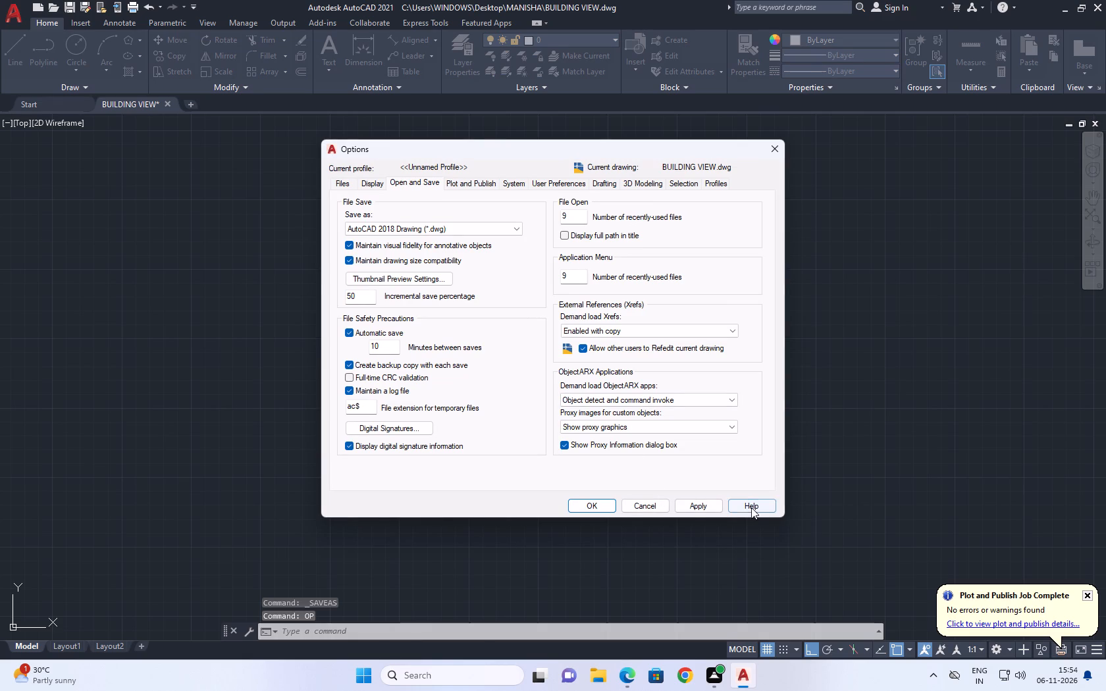
{"action": "left_click_drag", "start_coordinate": [699, 511], "coordinate": [694, 504]}
{"action": "left_click", "coordinate": [577, 501]}
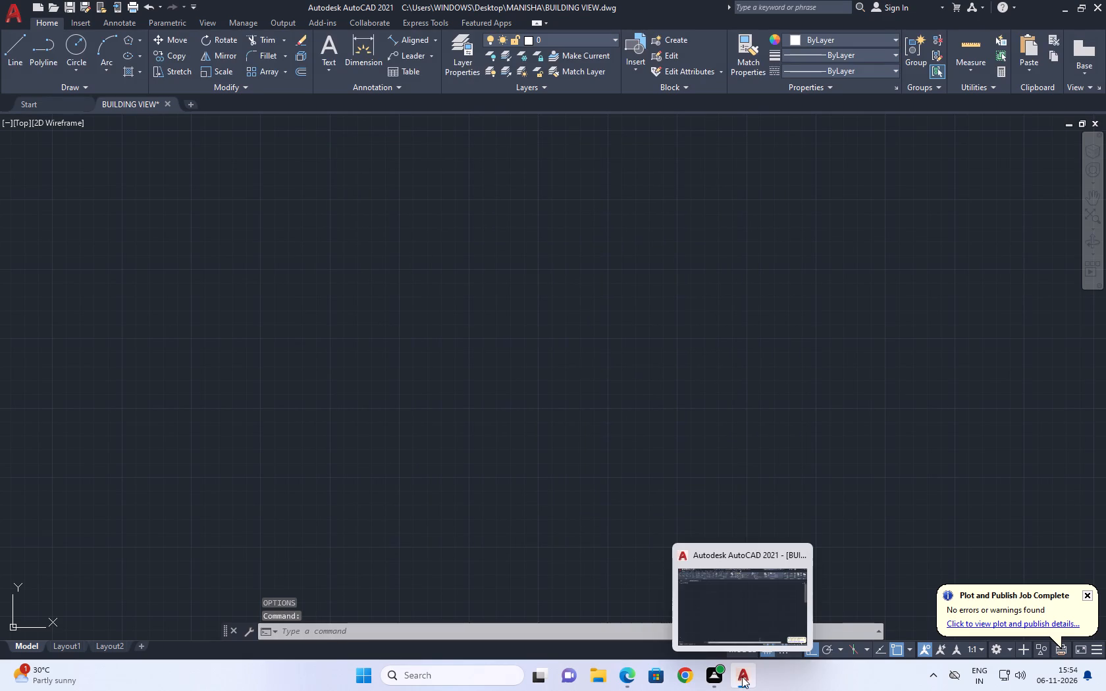
{"action": "left_click", "coordinate": [880, 411]}
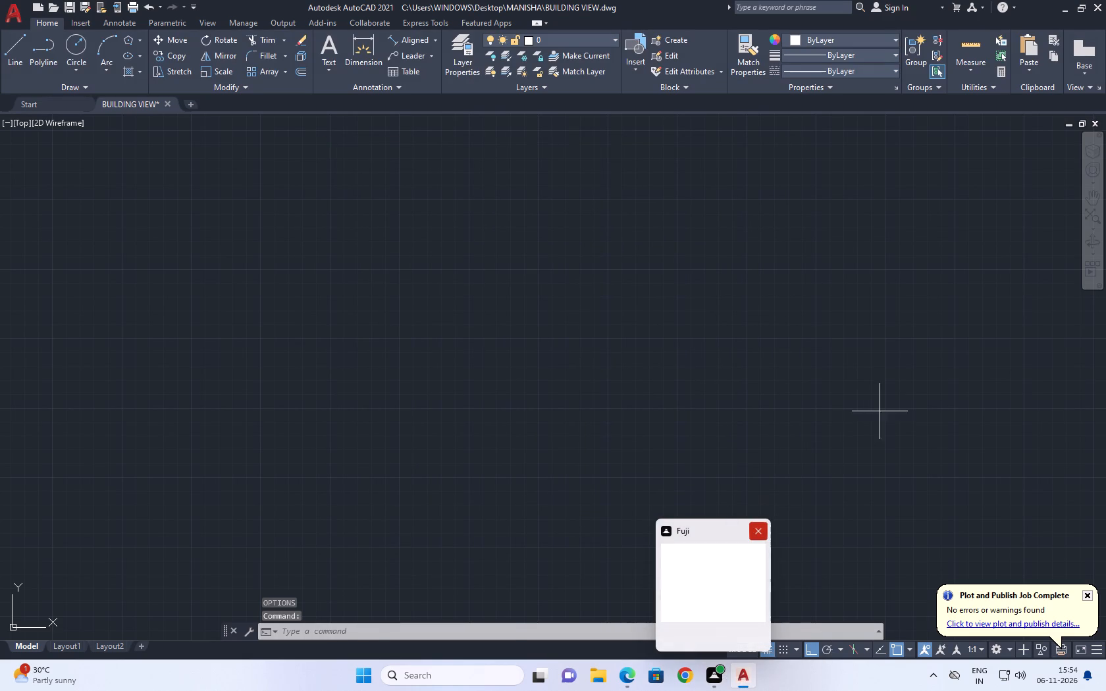
{"action": "left_click", "coordinate": [822, 444]}
{"action": "key", "text": "o"}
{"action": "key", "text": "p"}
{"action": "key", "text": "space"}
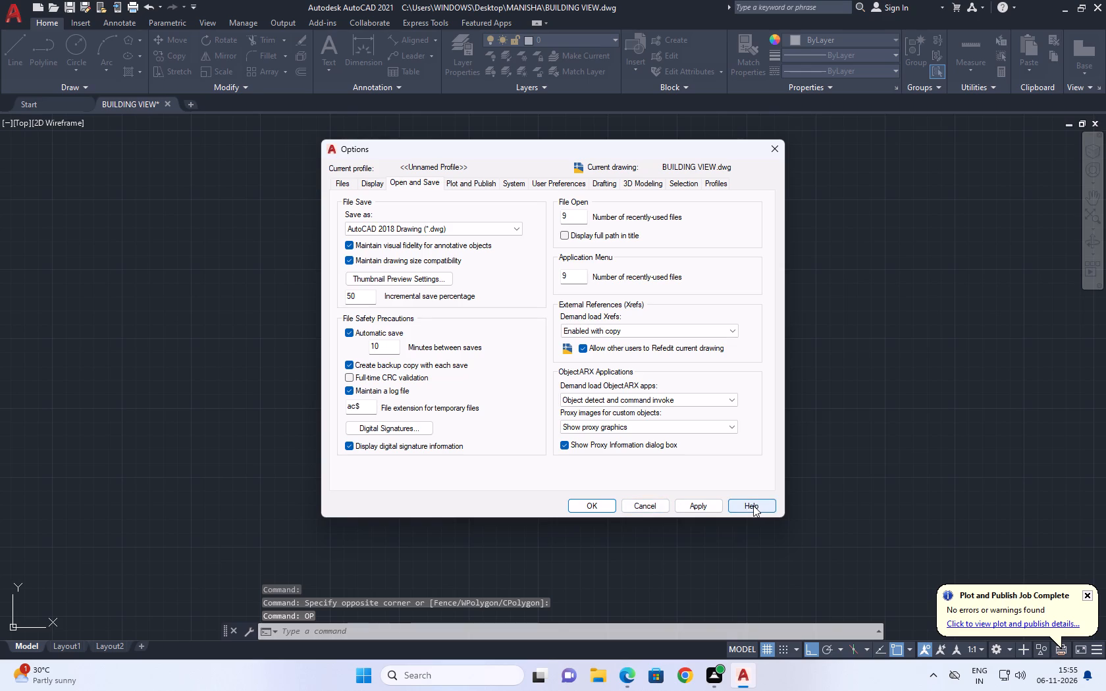
{"action": "left_click", "coordinate": [697, 512]}
{"action": "left_click", "coordinate": [593, 508]}
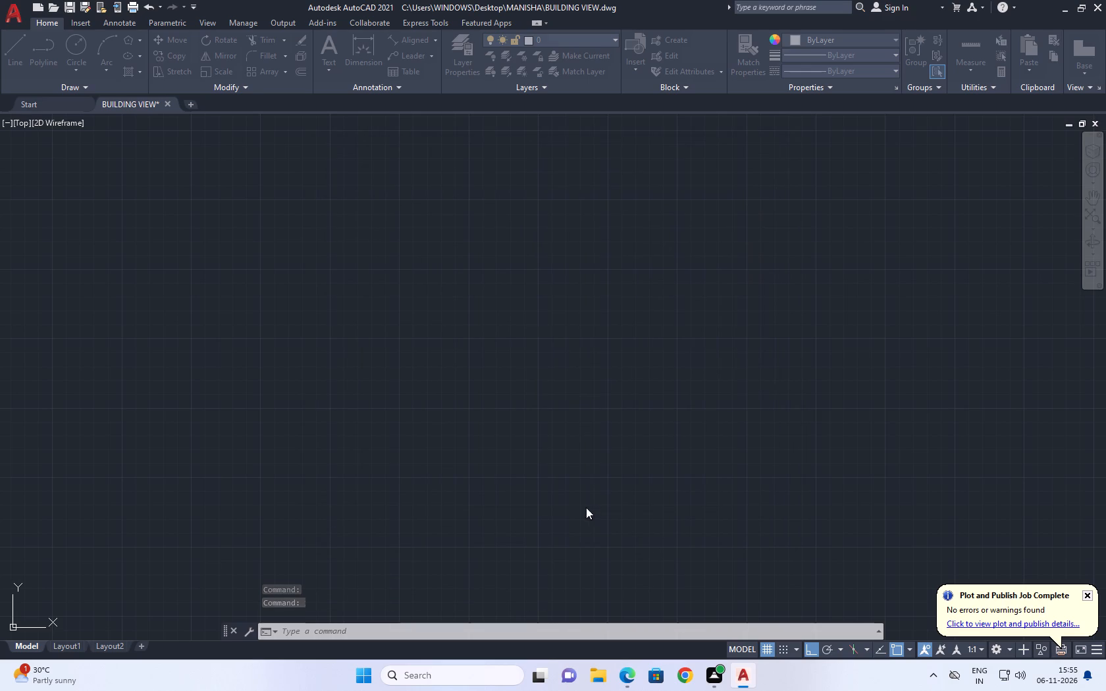
Turn on isometric drafting with the left isoplane.
{"action": "middle_click_drag", "start_coordinate": [601, 446], "coordinate": [525, 463]}
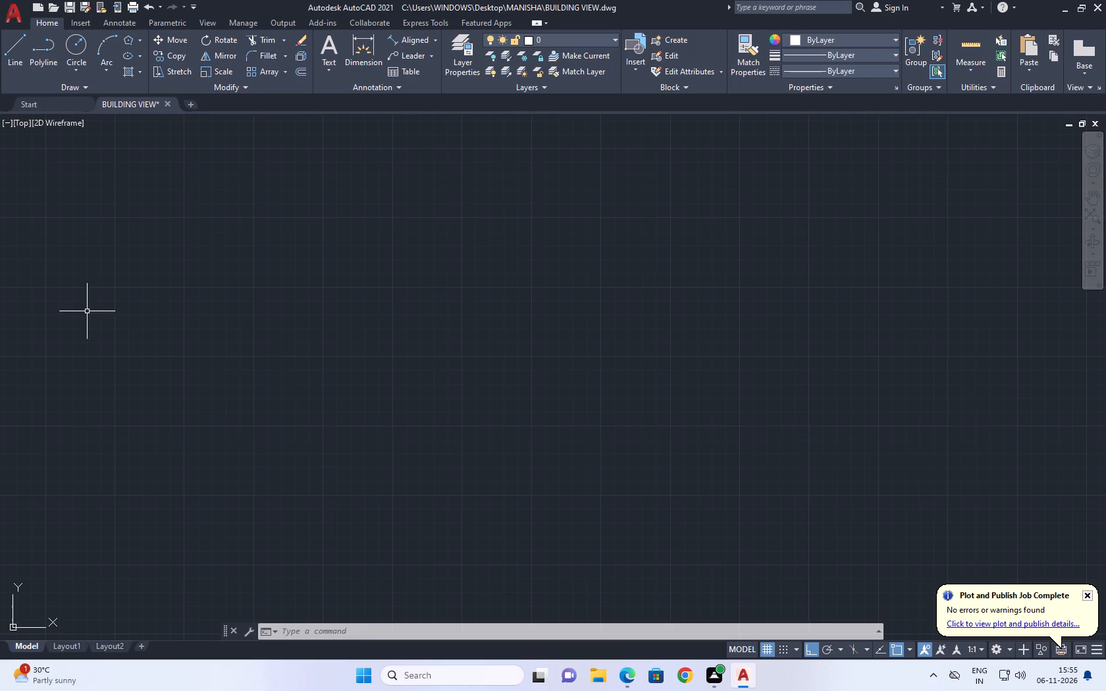
{"action": "middle_click_drag", "start_coordinate": [271, 355], "coordinate": [281, 413]}
{"action": "scroll", "coordinate": [415, 472], "scroll_direction": "down", "scroll_amount": 1}
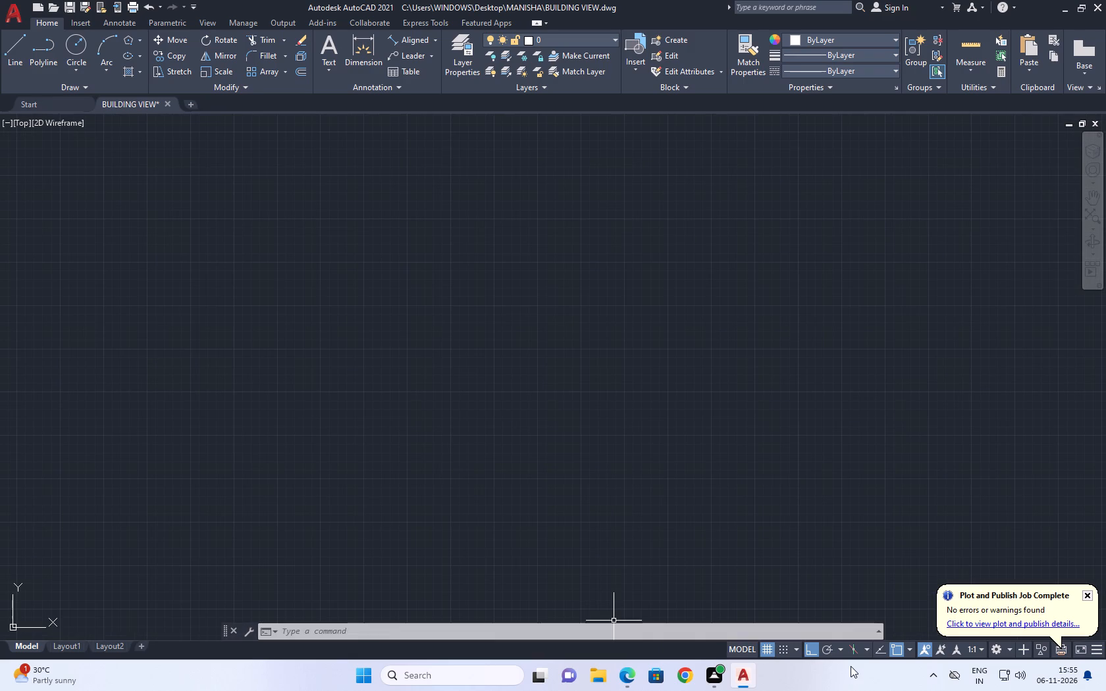
{"action": "left_click", "coordinate": [851, 652]}
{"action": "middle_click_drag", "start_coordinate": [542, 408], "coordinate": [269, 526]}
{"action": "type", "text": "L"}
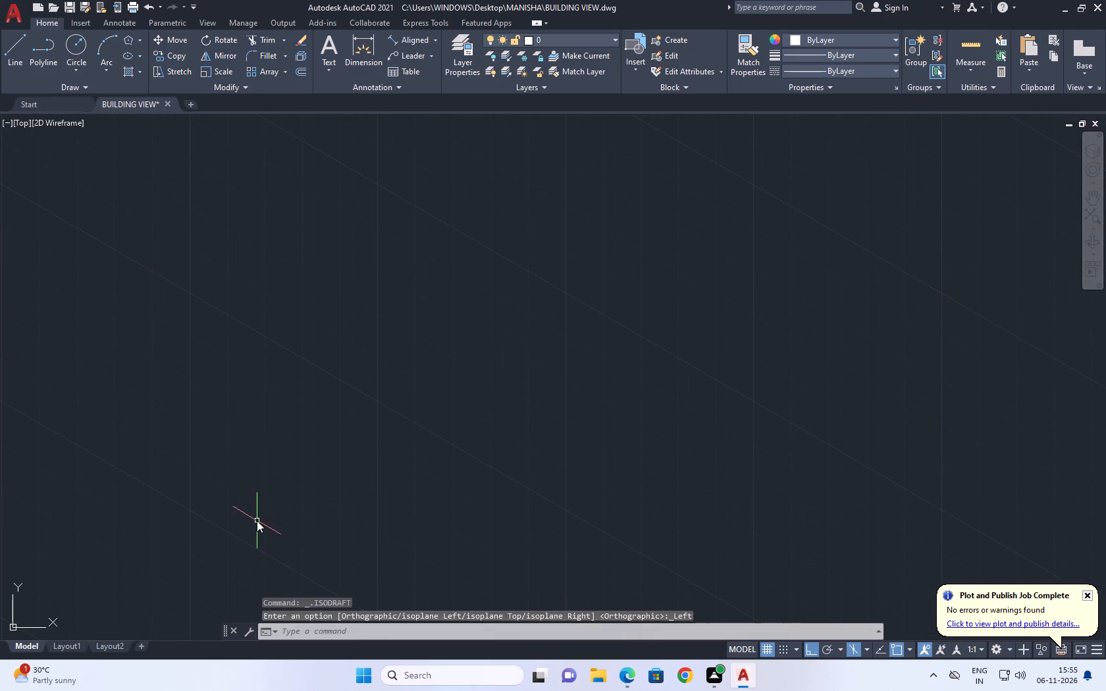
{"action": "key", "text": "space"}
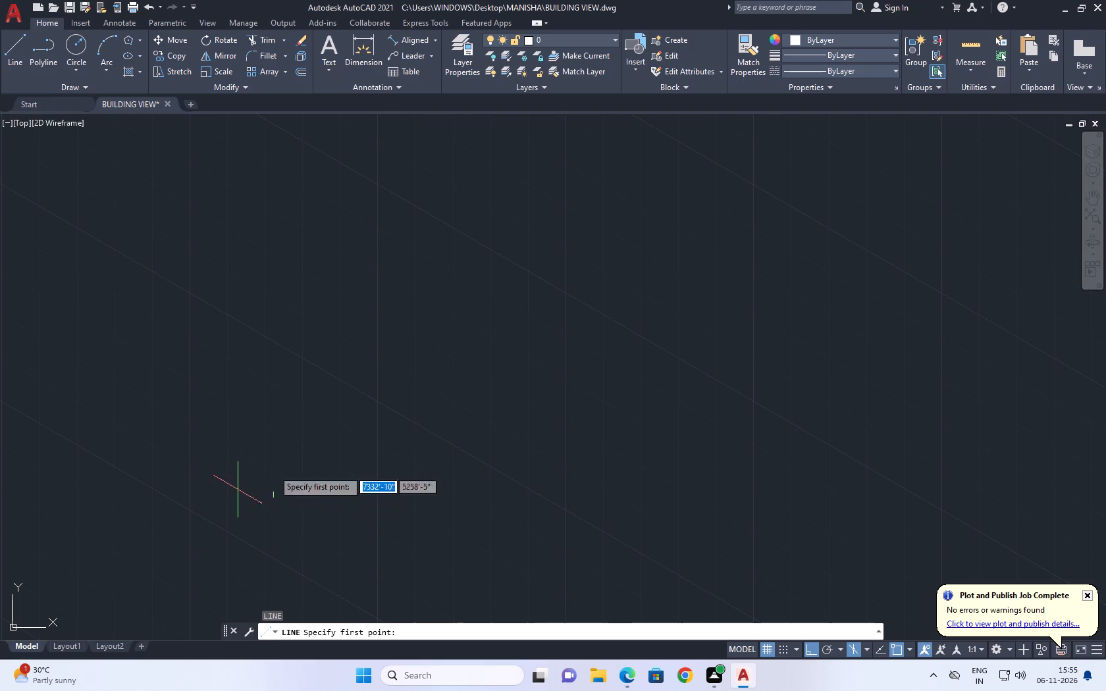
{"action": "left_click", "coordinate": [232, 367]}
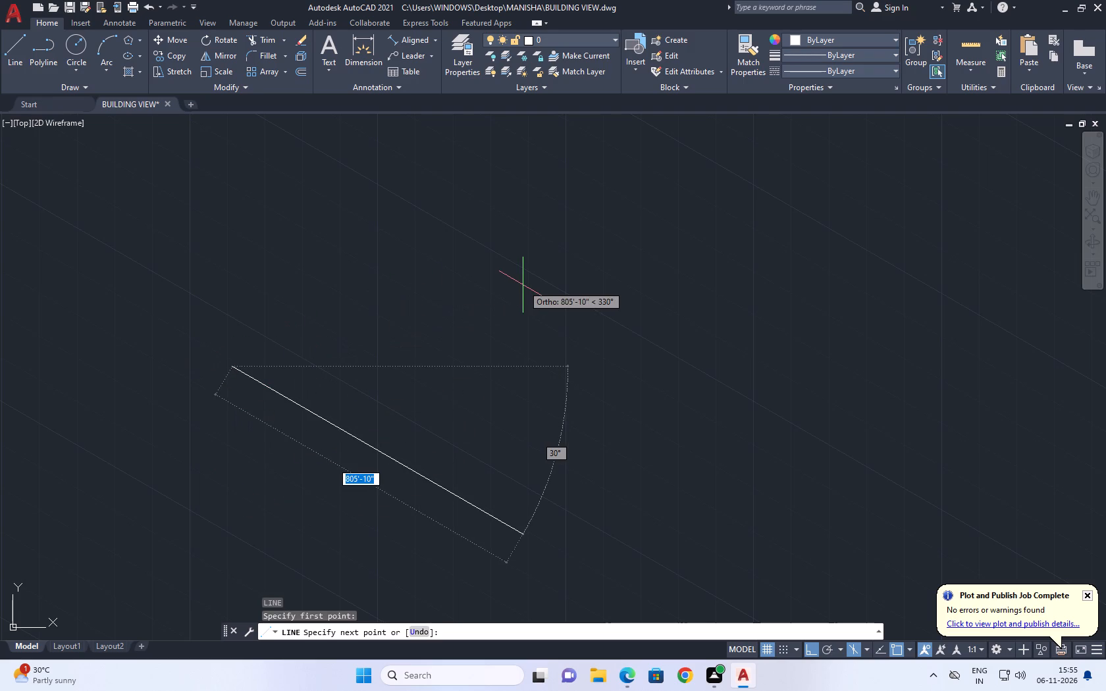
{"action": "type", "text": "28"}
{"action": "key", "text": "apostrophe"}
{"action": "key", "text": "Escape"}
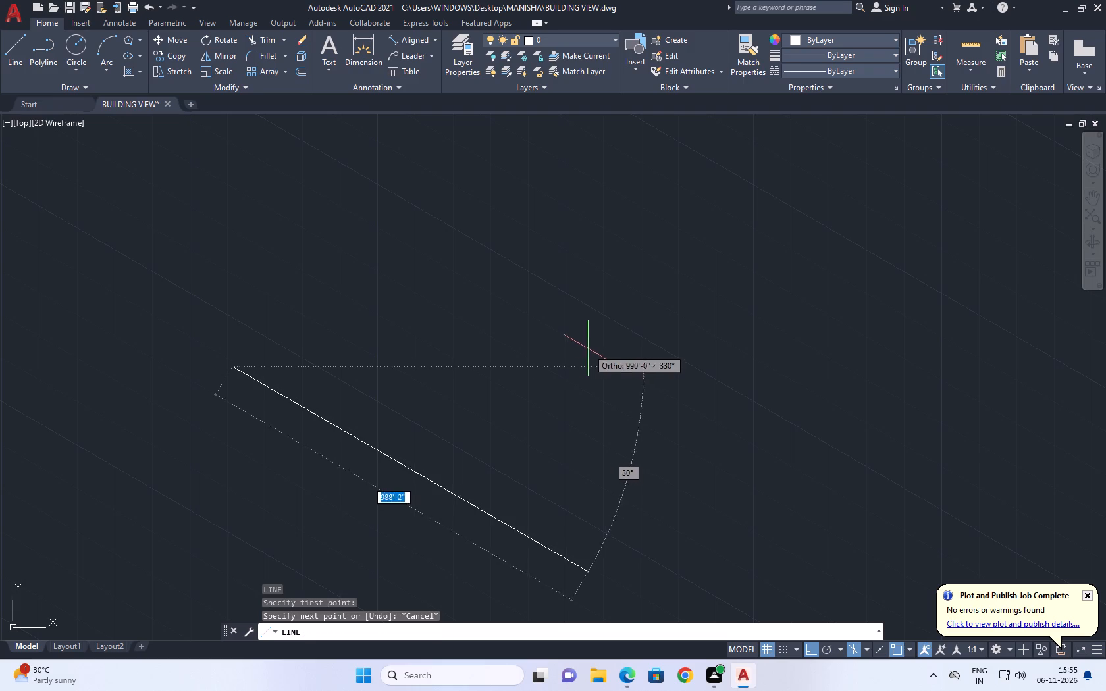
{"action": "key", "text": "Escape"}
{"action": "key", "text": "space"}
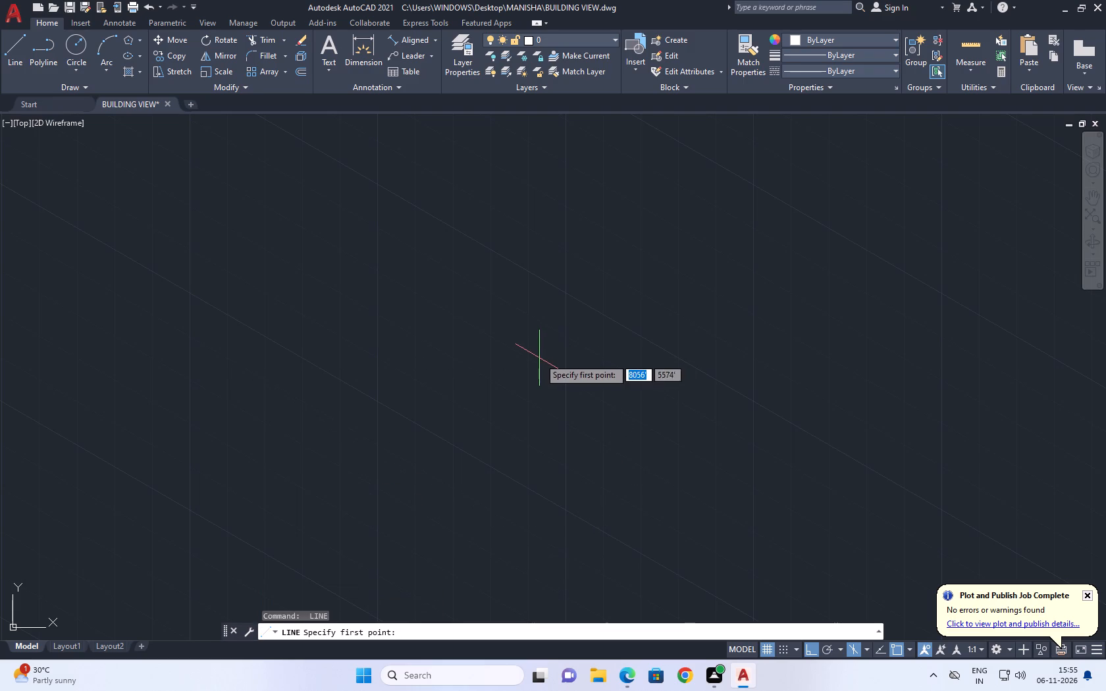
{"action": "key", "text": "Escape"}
Check the drawing's length type, precision and insertion units.
{"action": "key", "text": "u"}
{"action": "type", "text": "N"}
{"action": "key", "text": "space"}
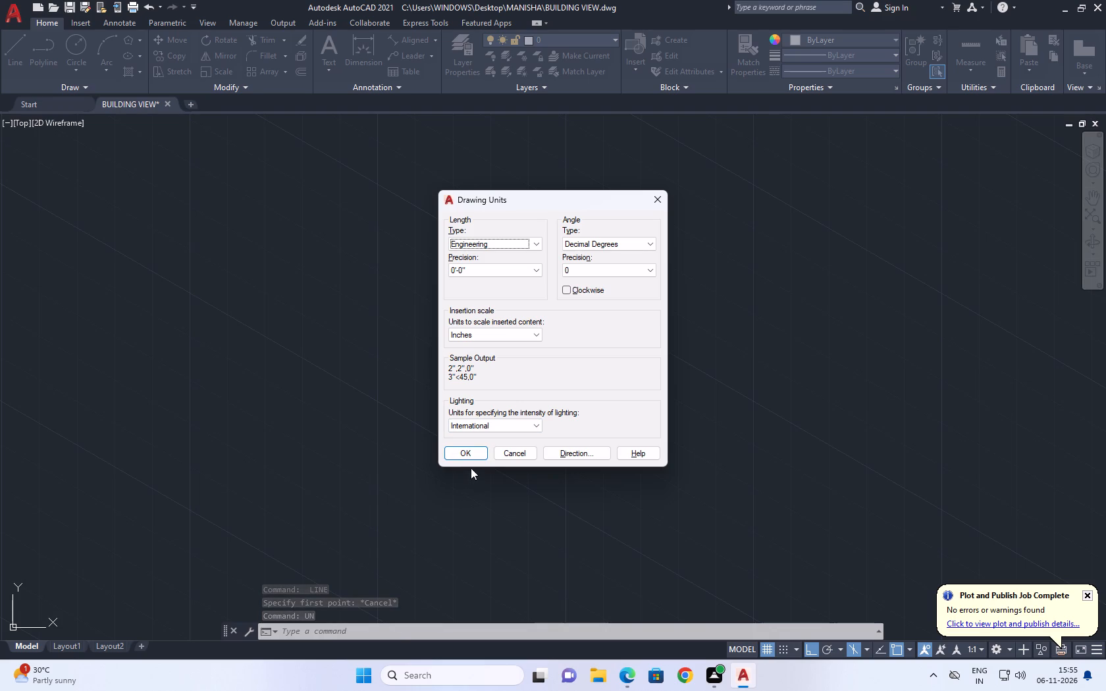
{"action": "left_click", "coordinate": [469, 453]}
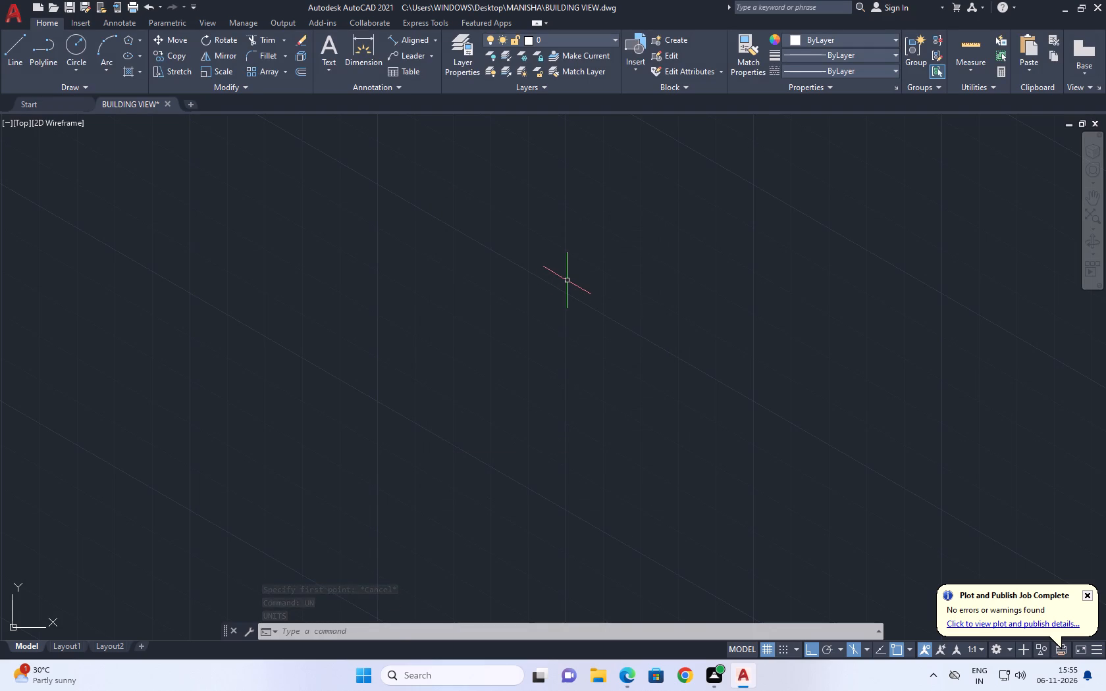
Draw three consecutive line segments of 28', 84' and 10' along the 330° isometric direction.
{"action": "type", "text": "L"}
{"action": "key", "text": "space"}
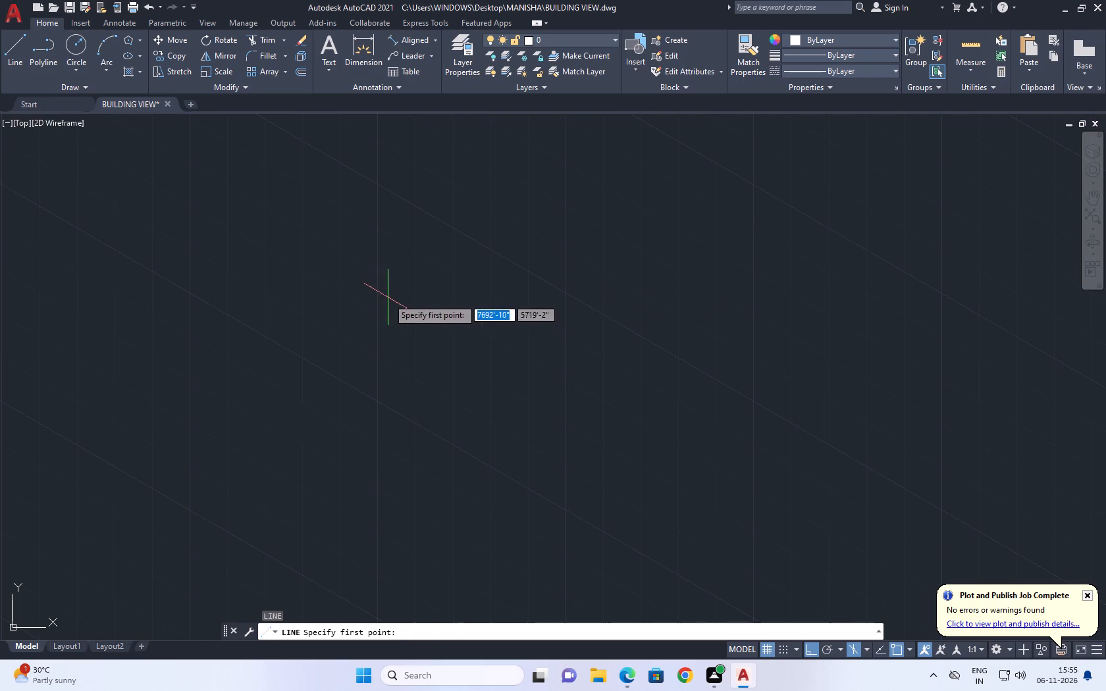
{"action": "left_click", "coordinate": [329, 303]}
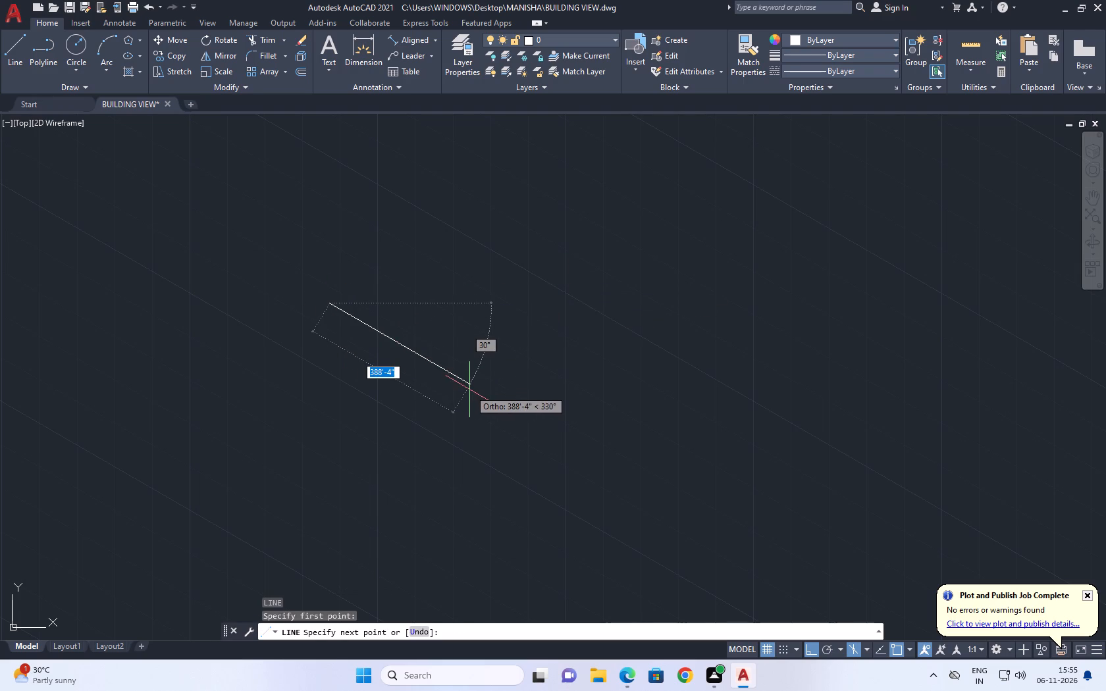
{"action": "type", "text": "28'"}
{"action": "key", "text": "Return"}
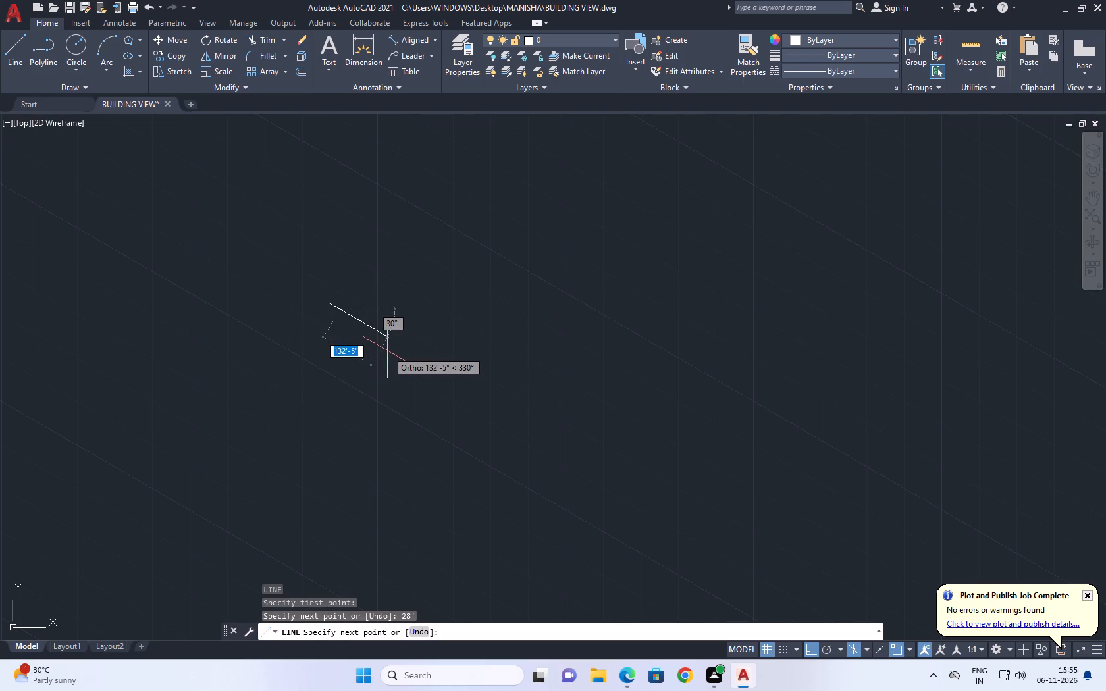
{"action": "key", "text": "8"}
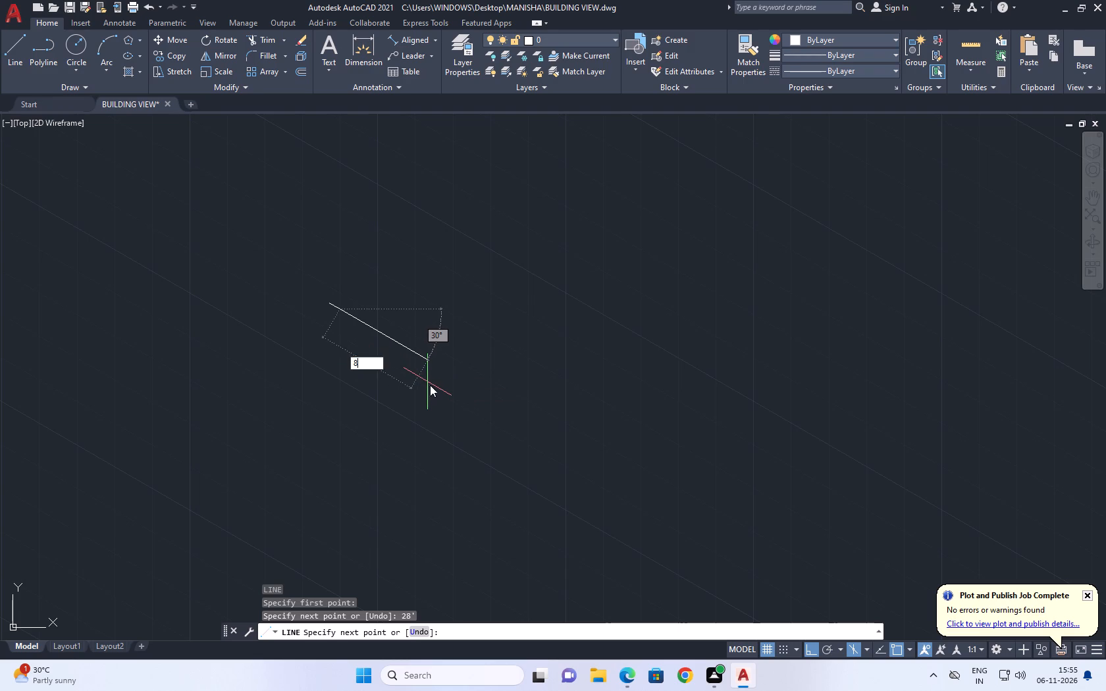
{"action": "key", "text": "4"}
{"action": "key", "text": "apostrophe"}
{"action": "key", "text": "Return"}
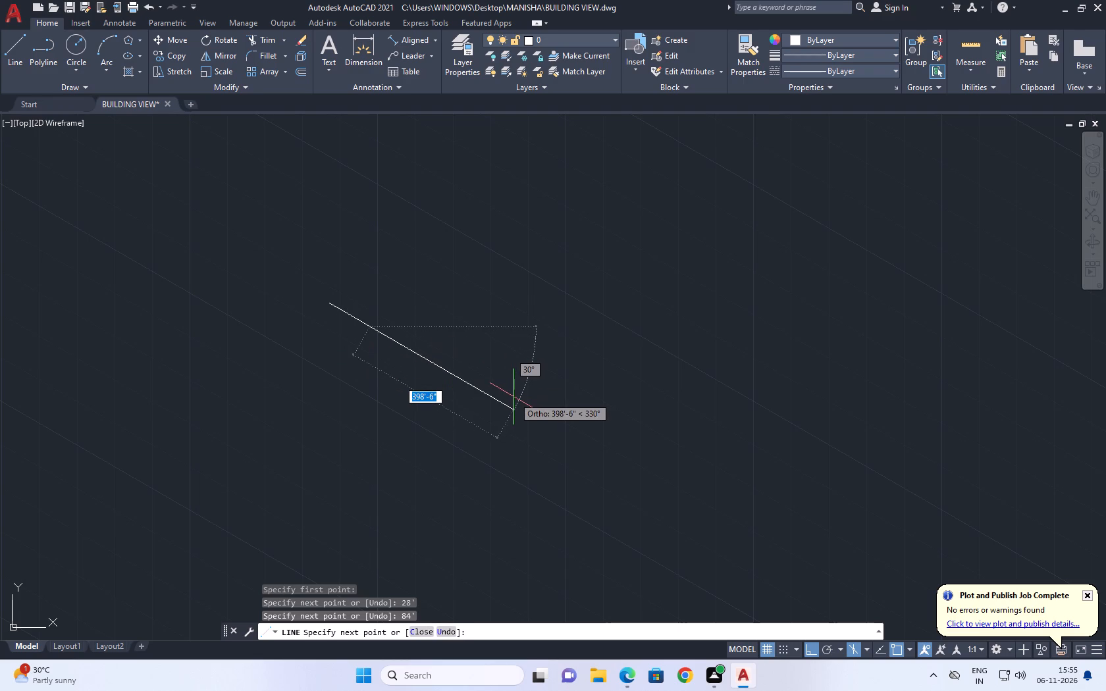
{"action": "key", "text": "1"}
{"action": "type", "text": "0'"}
{"action": "key", "text": "0"}
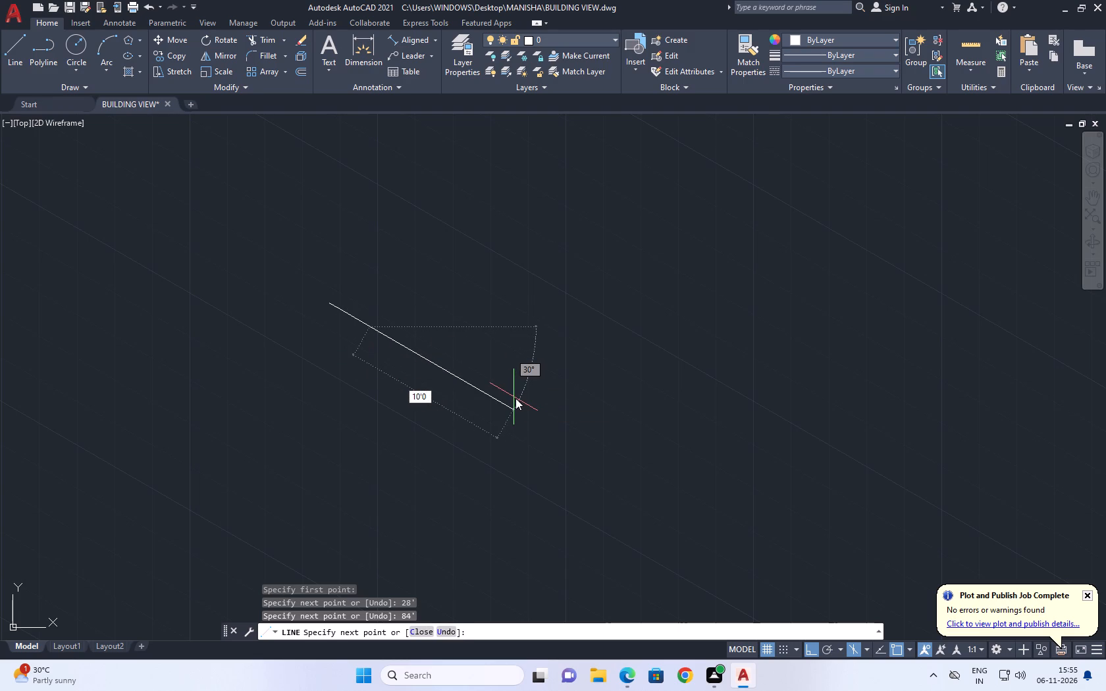
{"action": "key", "text": "Return"}
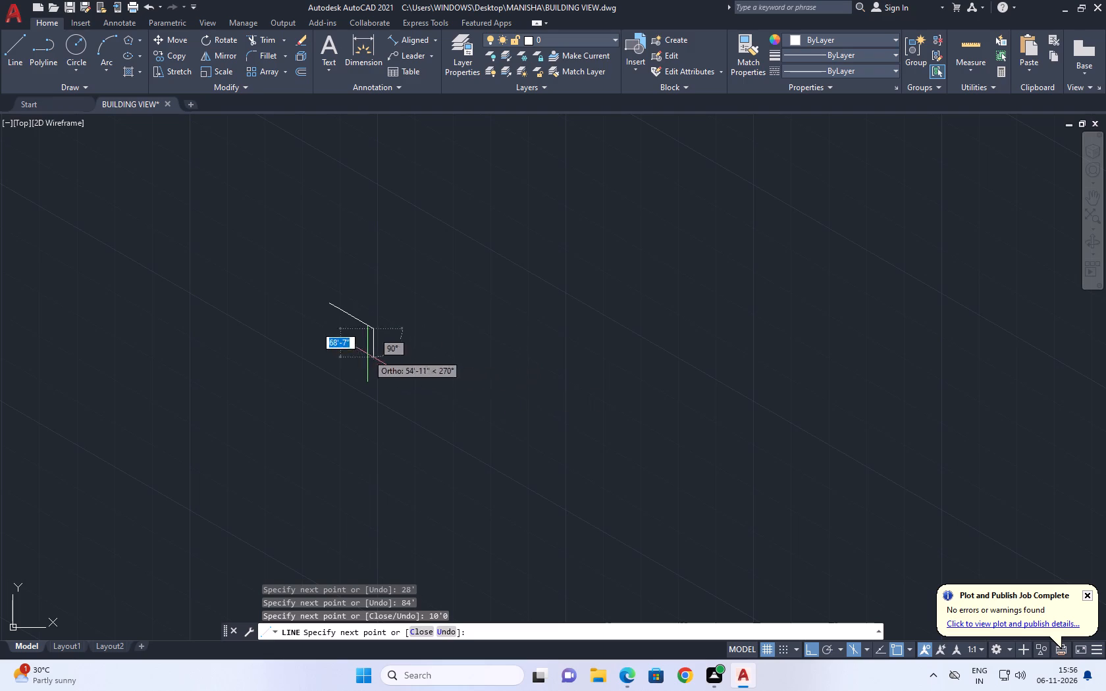
{"action": "key", "text": "space"}
Draw a vertical line segment 10'6" upward from the upper starting end of the 28' line.
{"action": "scroll", "coordinate": [321, 294], "scroll_direction": "up", "scroll_amount": 1}
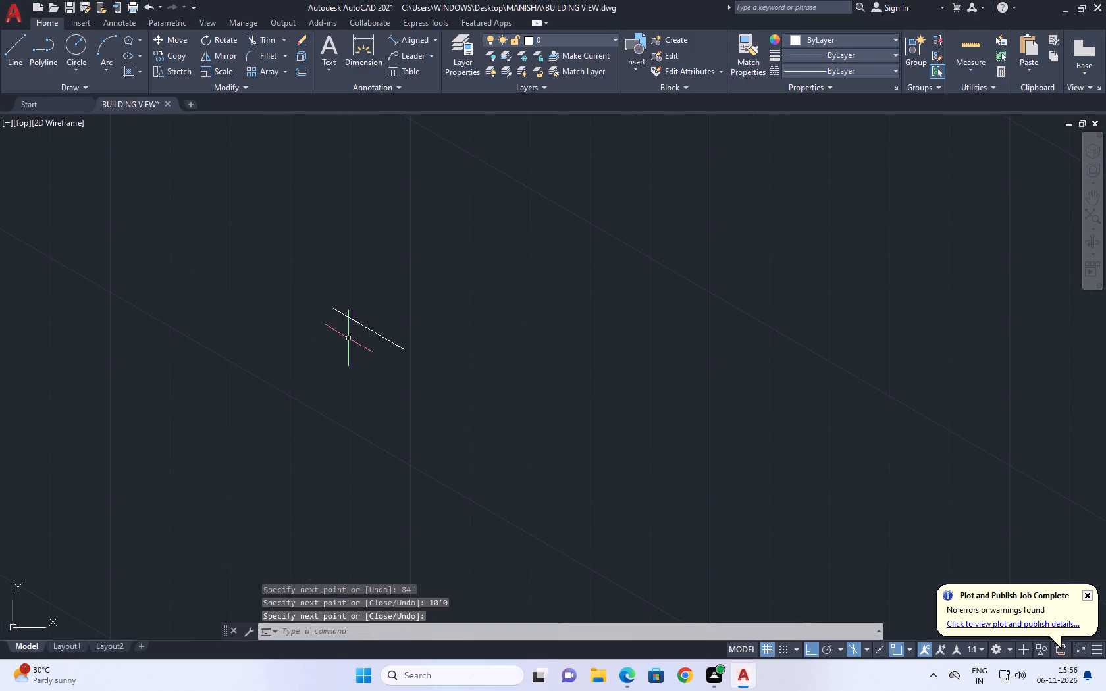
{"action": "scroll", "coordinate": [344, 324], "scroll_direction": "up", "scroll_amount": 1}
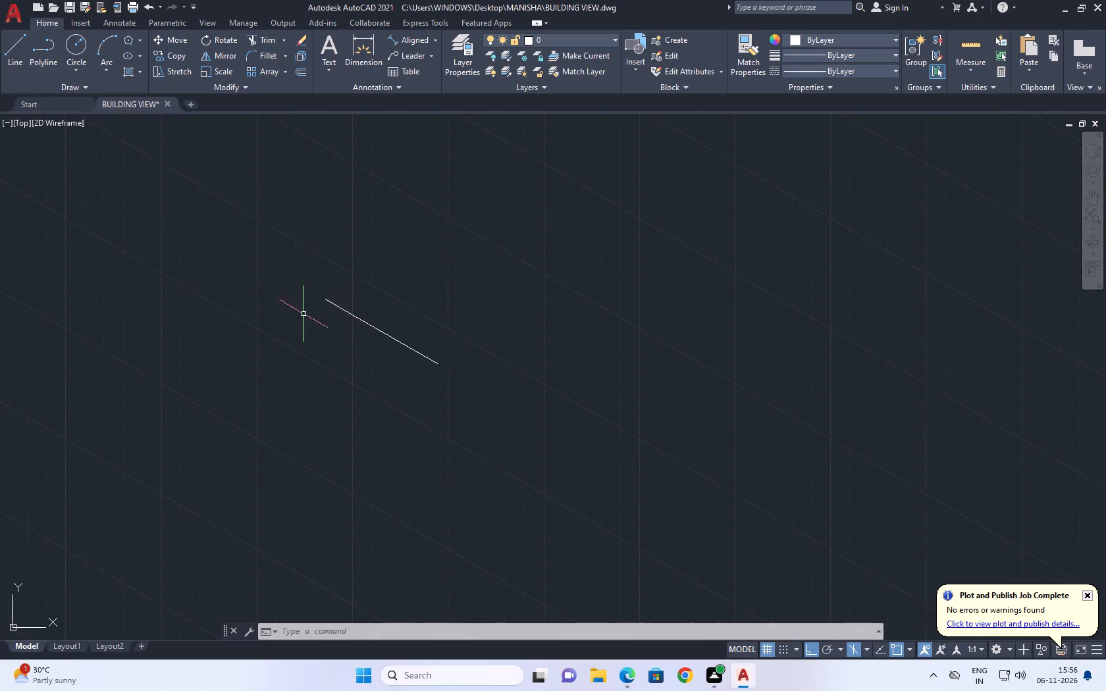
{"action": "type", "text": "L"}
{"action": "key", "text": "space"}
{"action": "left_click", "coordinate": [321, 298]}
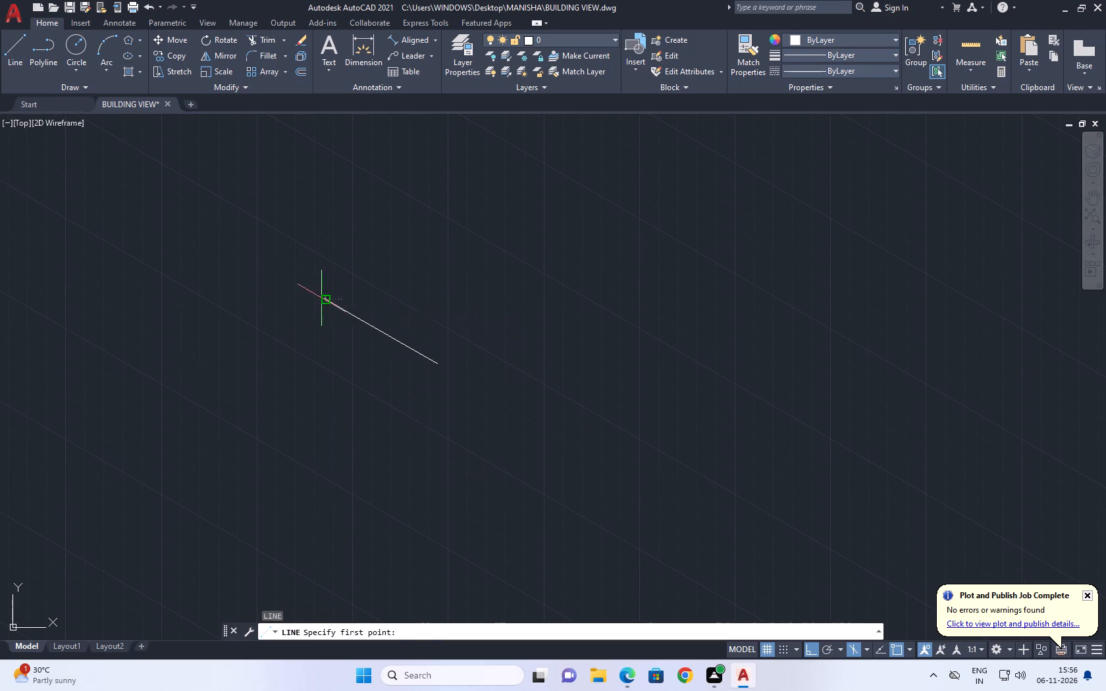
{"action": "middle_click_drag", "start_coordinate": [325, 226], "coordinate": [352, 376]}
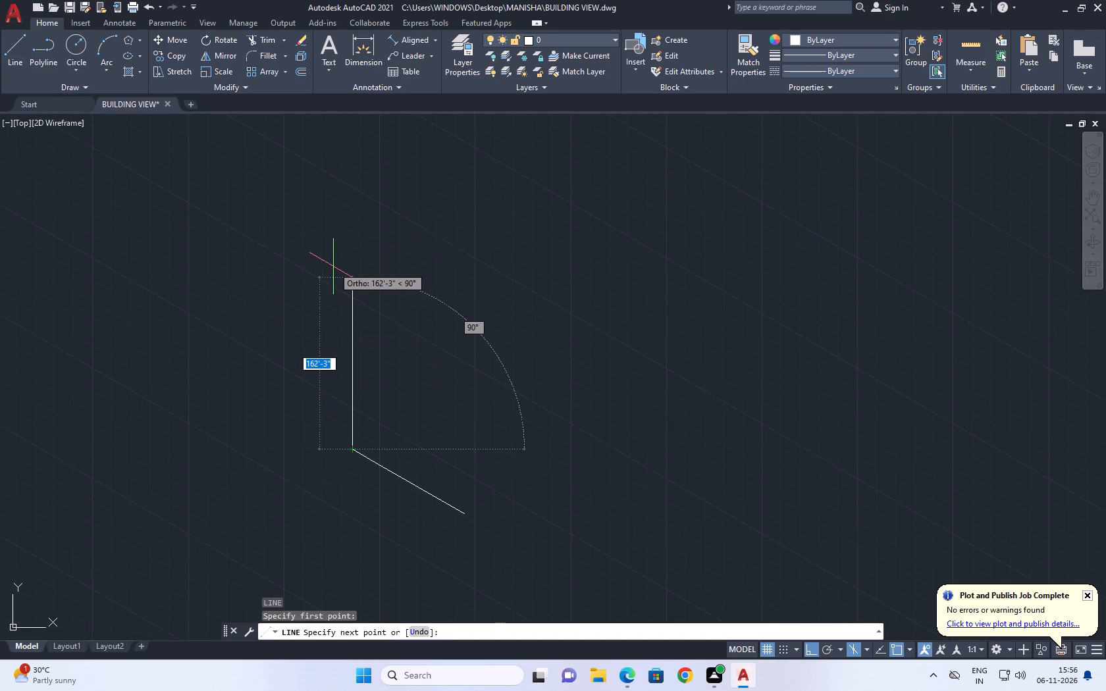
{"action": "type", "text": "10'"}
{"action": "key", "text": "6"}
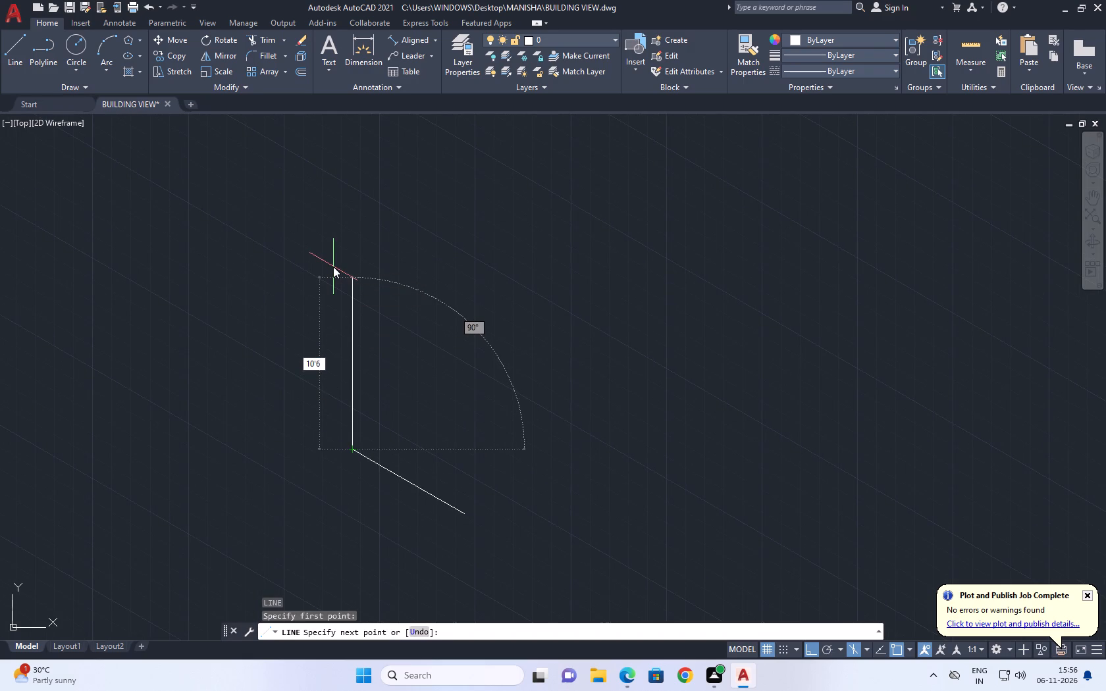
{"action": "key", "text": "Return"}
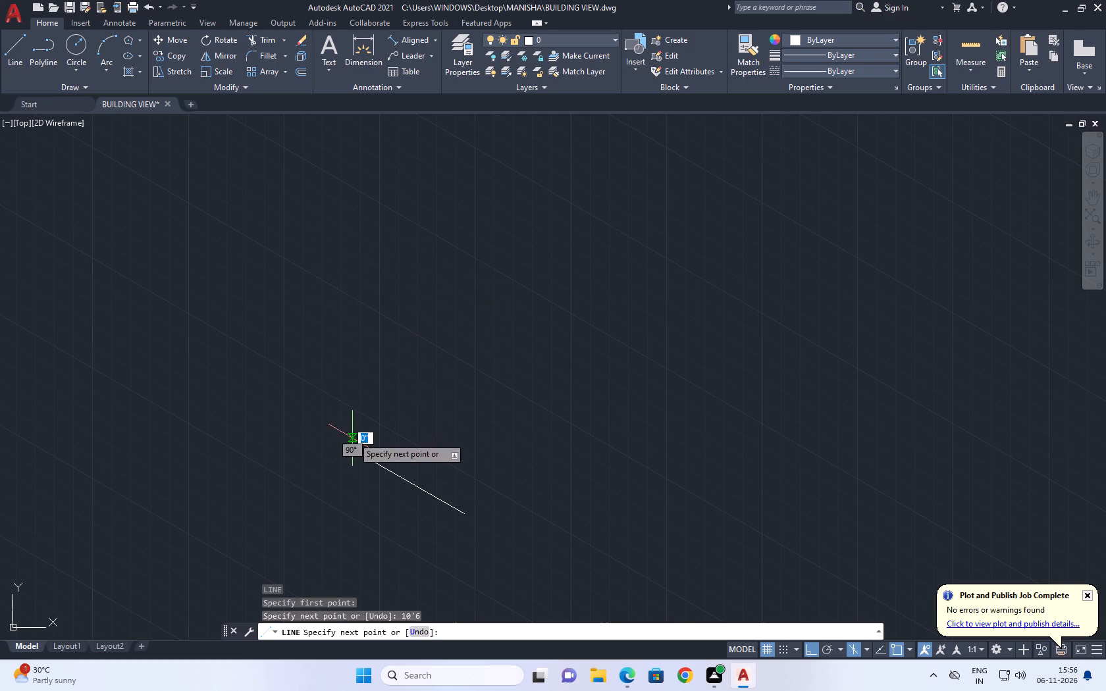
Continue the vertical line upward with two more segments of 9'6" each.
{"action": "scroll", "coordinate": [357, 463], "scroll_direction": "up", "scroll_amount": 3}
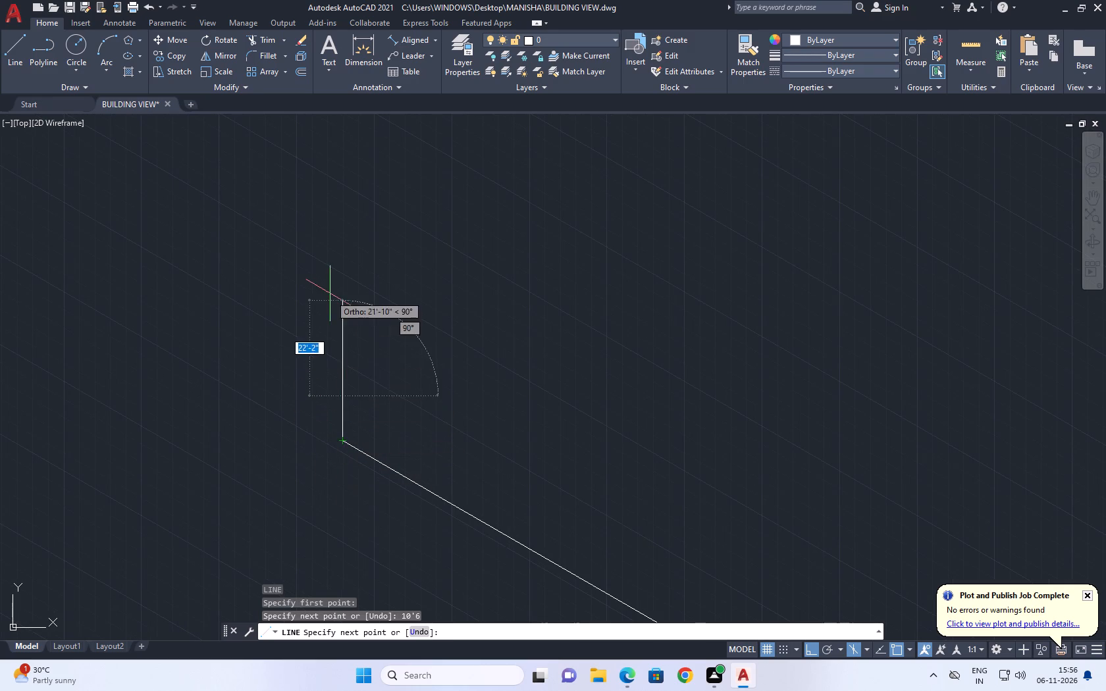
{"action": "middle_click_drag", "start_coordinate": [330, 294], "coordinate": [340, 371]}
{"action": "key", "text": "9"}
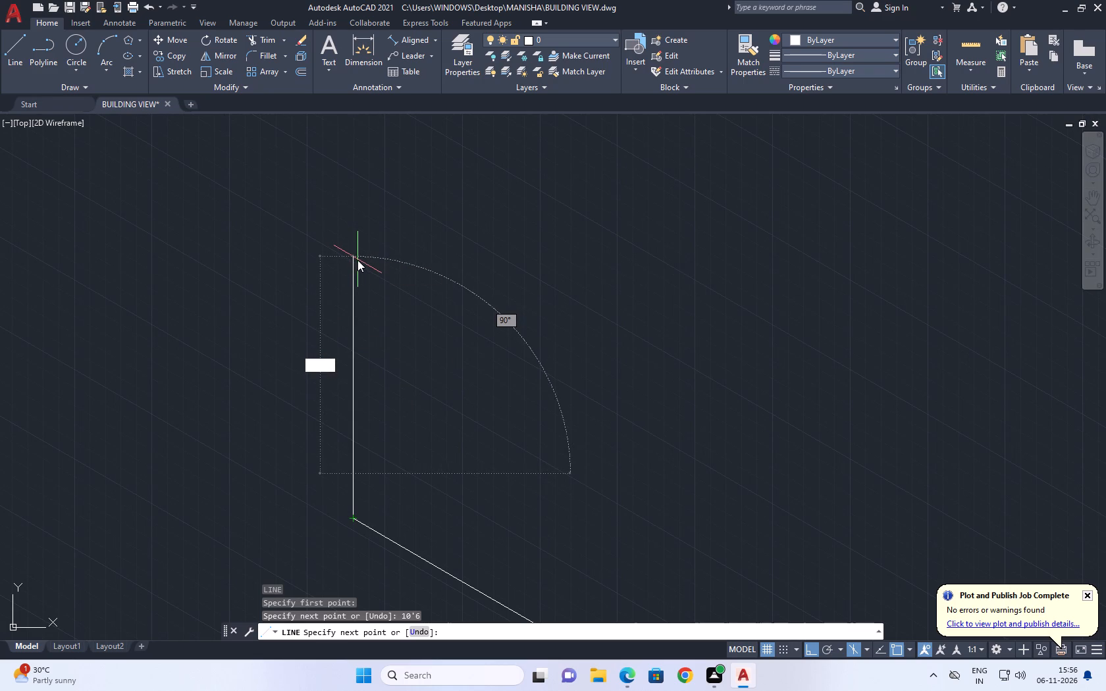
{"action": "key", "text": "apostrophe"}
{"action": "key", "text": "6"}
{"action": "key", "text": "Return"}
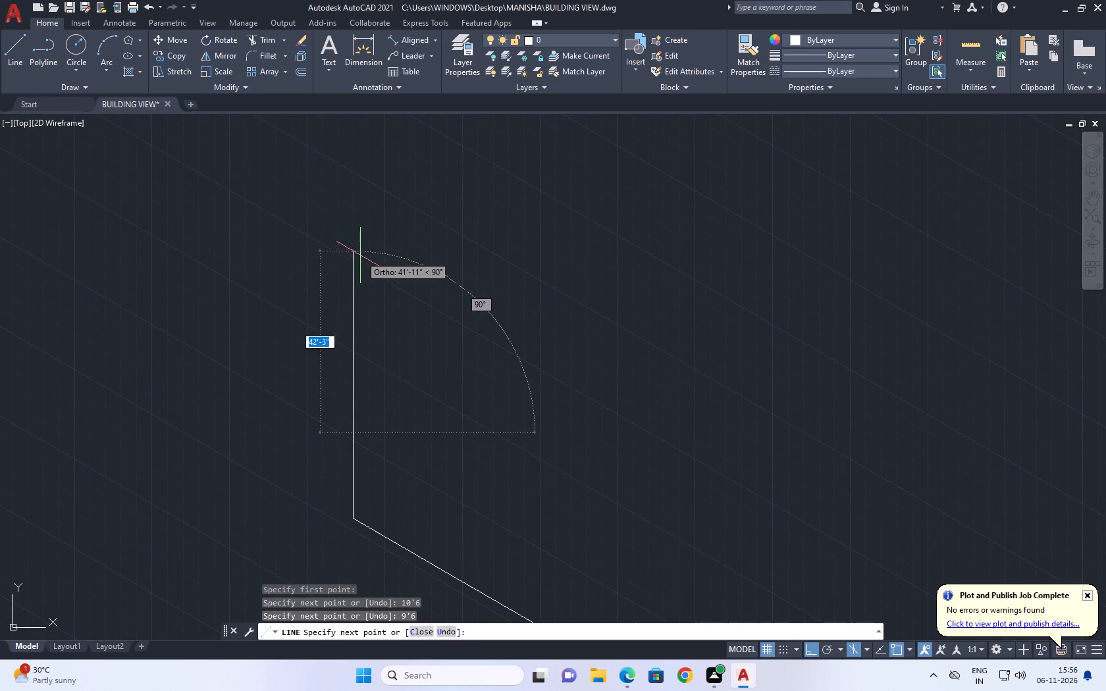
{"action": "scroll", "coordinate": [360, 255], "scroll_direction": "up", "scroll_amount": 1}
{"action": "middle_click_drag", "start_coordinate": [364, 257], "coordinate": [367, 344]}
{"action": "type", "text": "9'6"}
{"action": "key", "text": "Return"}
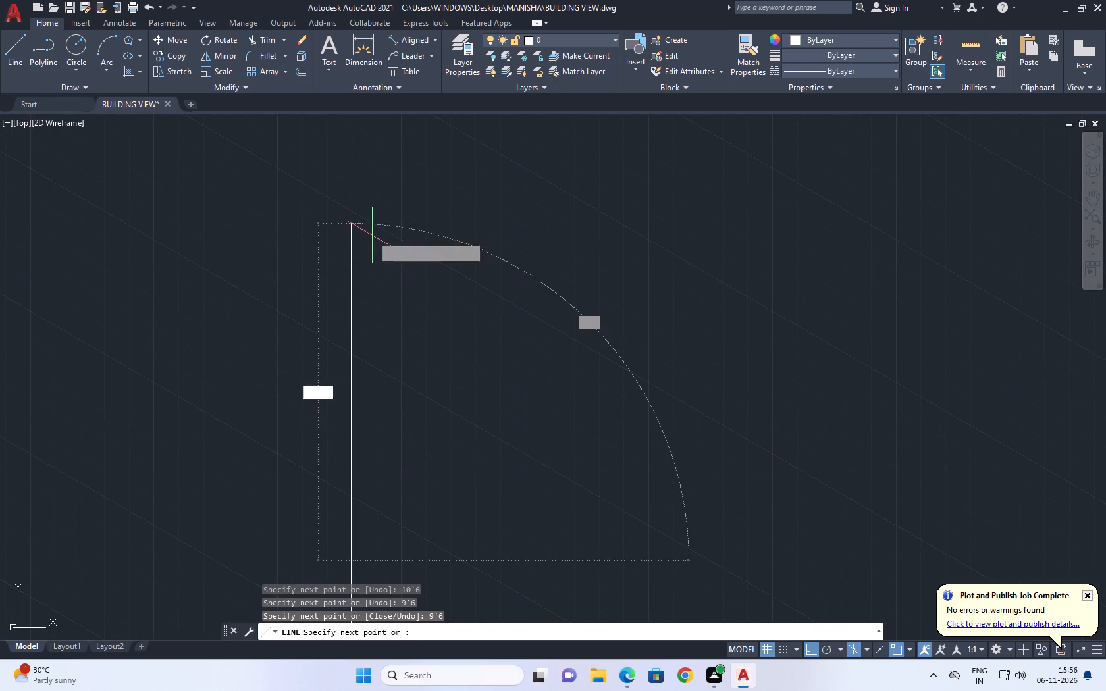
{"action": "scroll", "coordinate": [452, 453], "scroll_direction": "down", "scroll_amount": 2}
{"action": "middle_click_drag", "start_coordinate": [463, 534], "coordinate": [446, 369]}
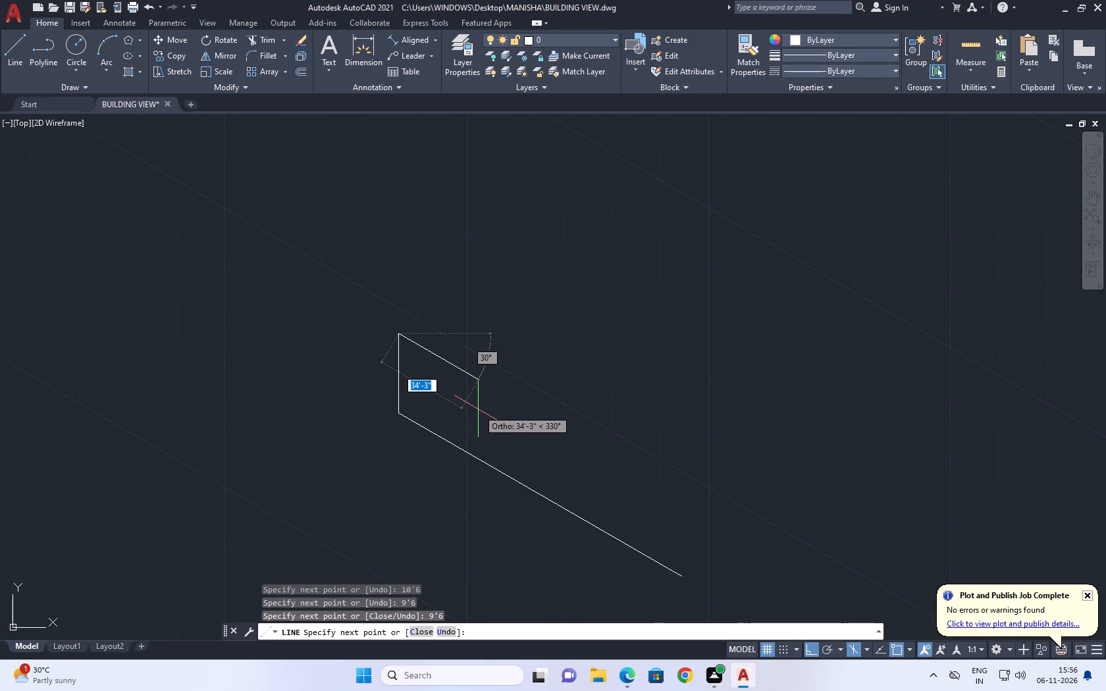
{"action": "key", "text": "space"}
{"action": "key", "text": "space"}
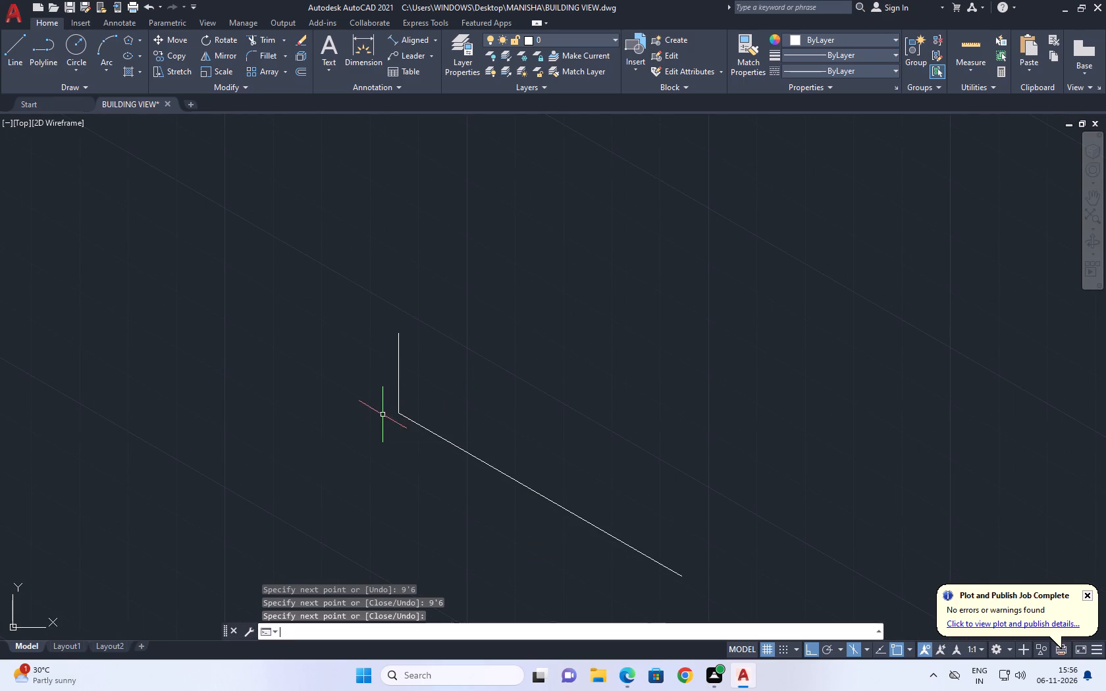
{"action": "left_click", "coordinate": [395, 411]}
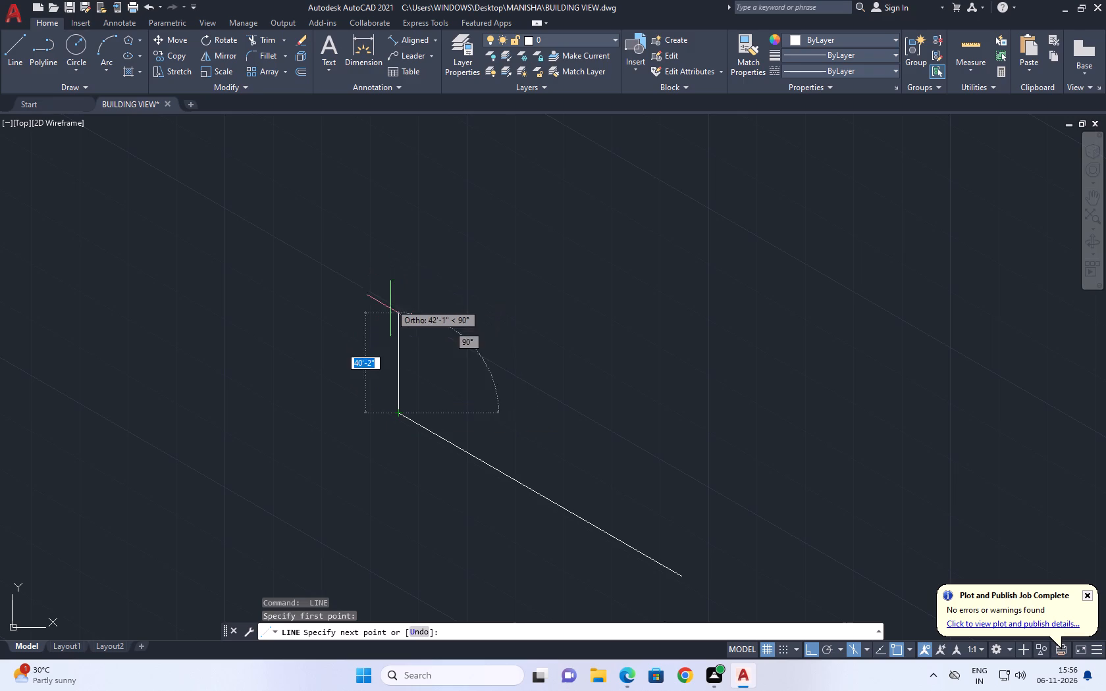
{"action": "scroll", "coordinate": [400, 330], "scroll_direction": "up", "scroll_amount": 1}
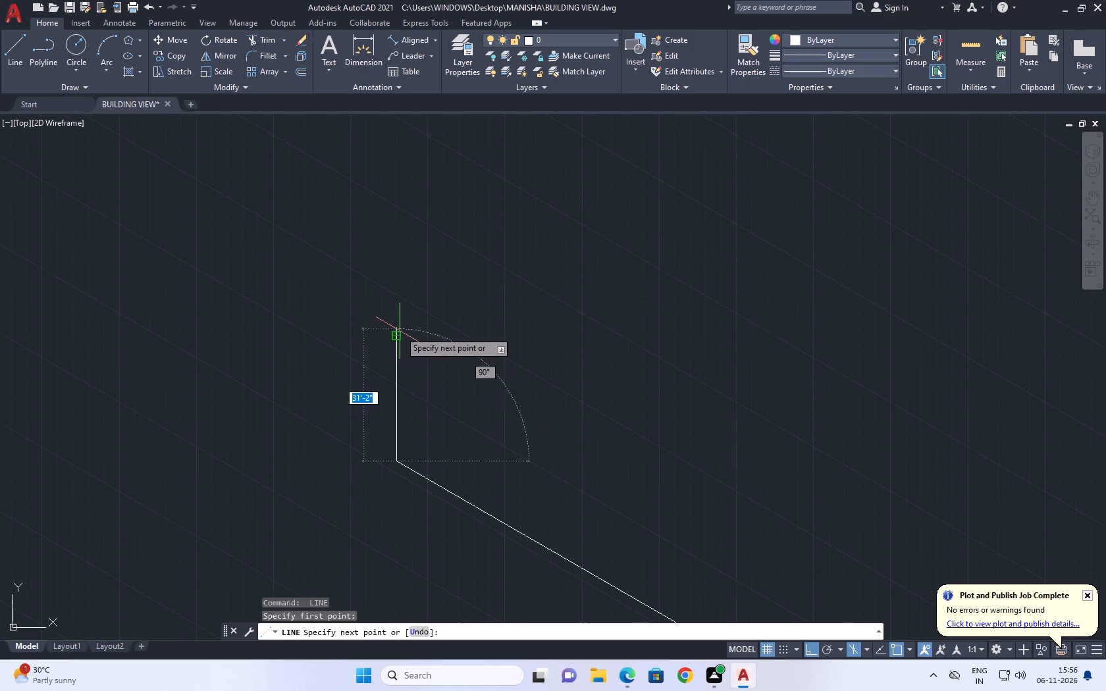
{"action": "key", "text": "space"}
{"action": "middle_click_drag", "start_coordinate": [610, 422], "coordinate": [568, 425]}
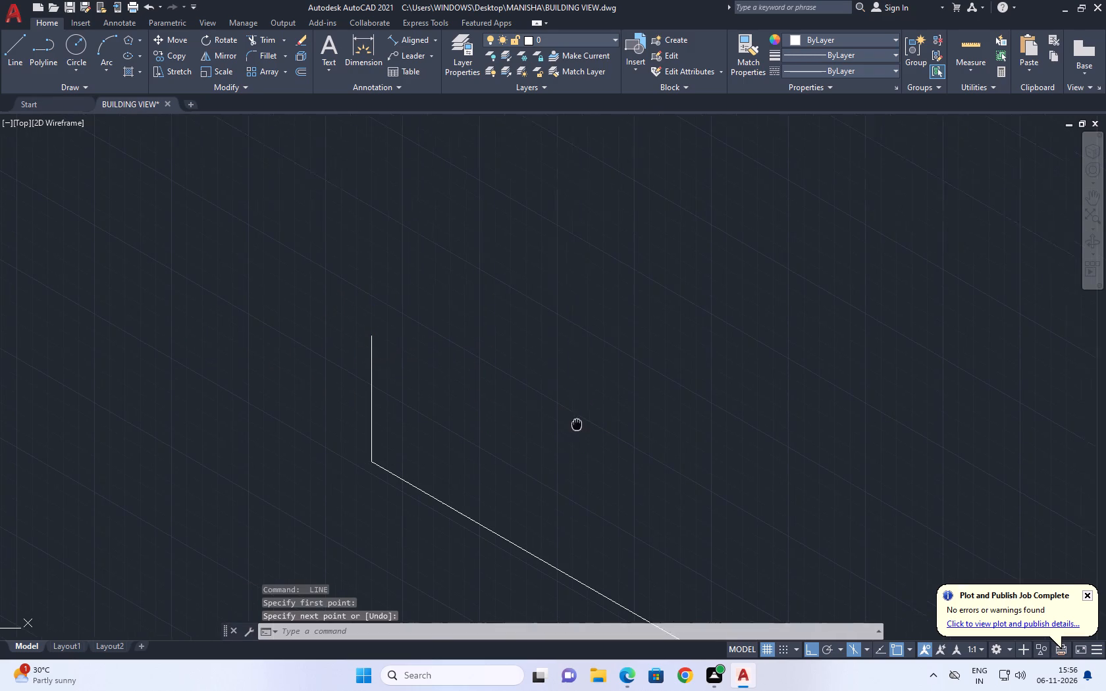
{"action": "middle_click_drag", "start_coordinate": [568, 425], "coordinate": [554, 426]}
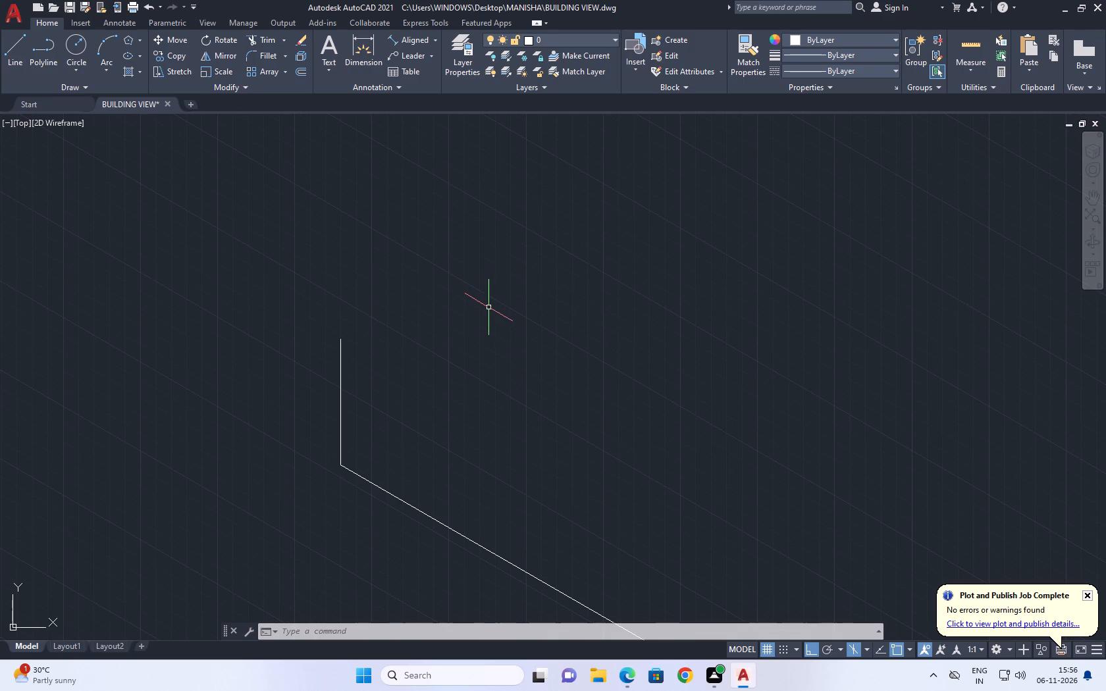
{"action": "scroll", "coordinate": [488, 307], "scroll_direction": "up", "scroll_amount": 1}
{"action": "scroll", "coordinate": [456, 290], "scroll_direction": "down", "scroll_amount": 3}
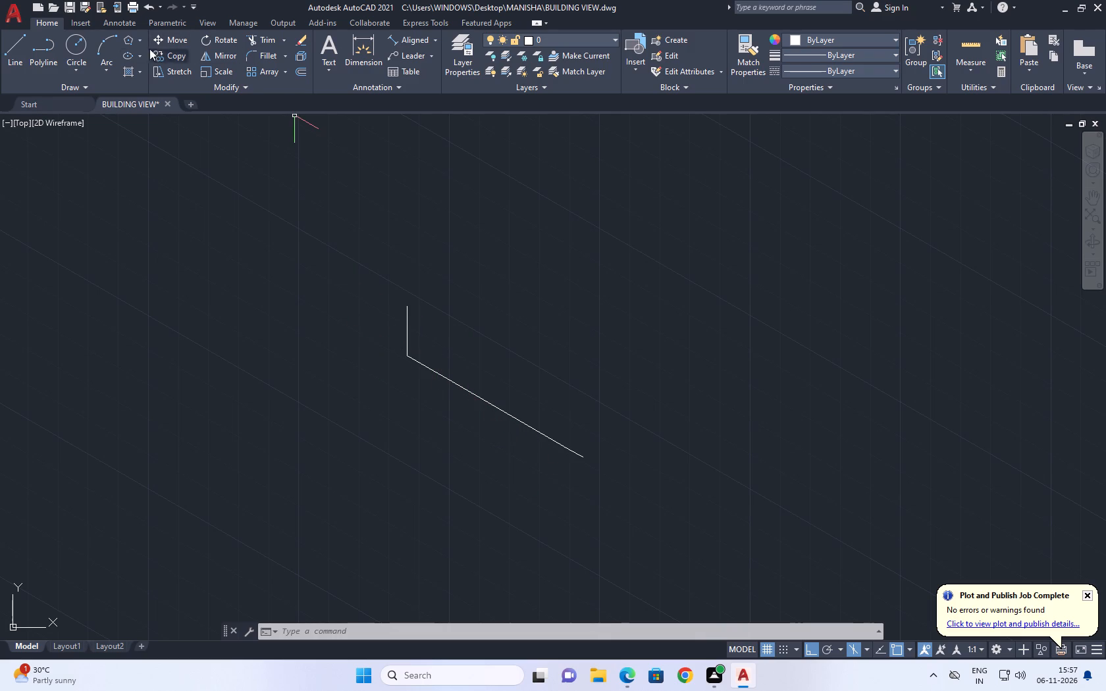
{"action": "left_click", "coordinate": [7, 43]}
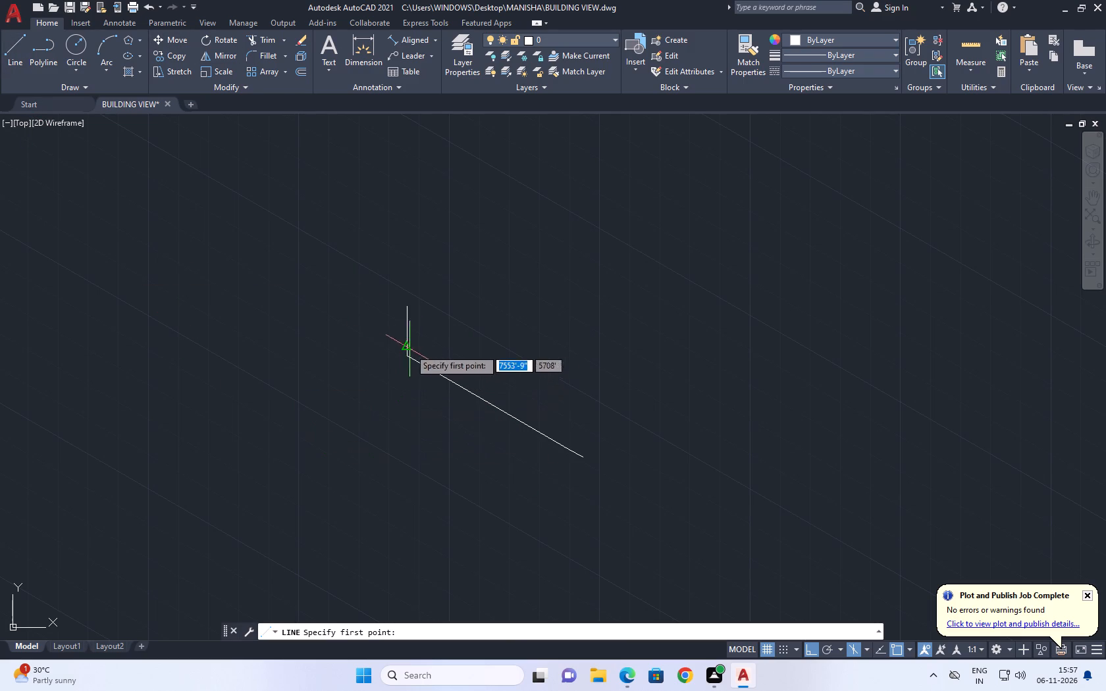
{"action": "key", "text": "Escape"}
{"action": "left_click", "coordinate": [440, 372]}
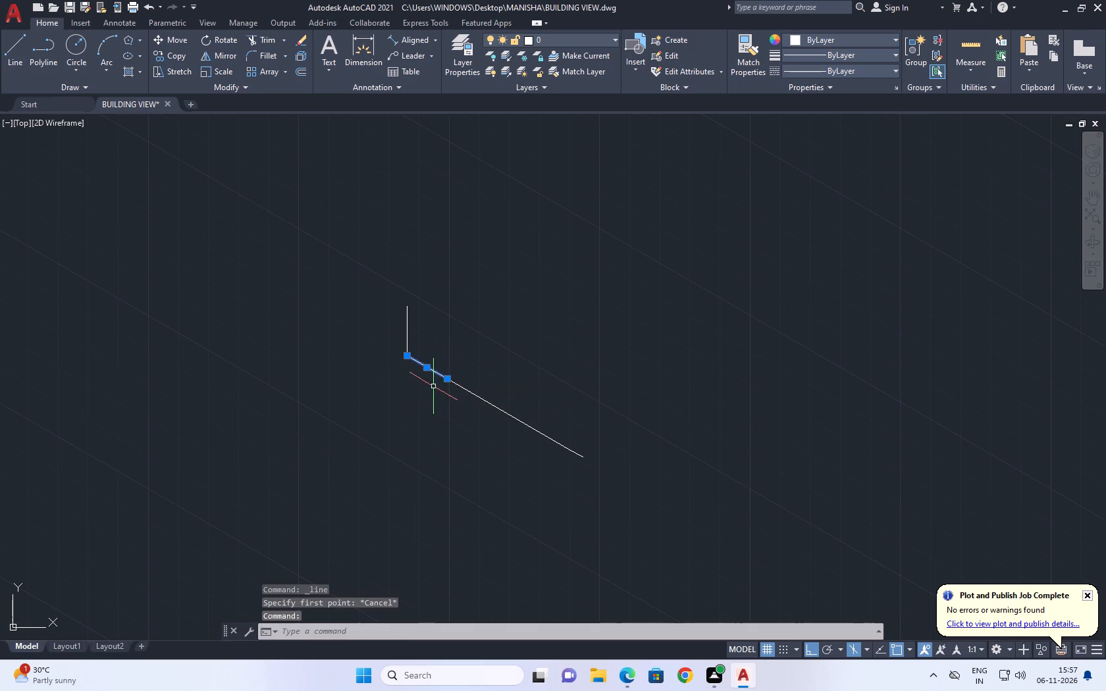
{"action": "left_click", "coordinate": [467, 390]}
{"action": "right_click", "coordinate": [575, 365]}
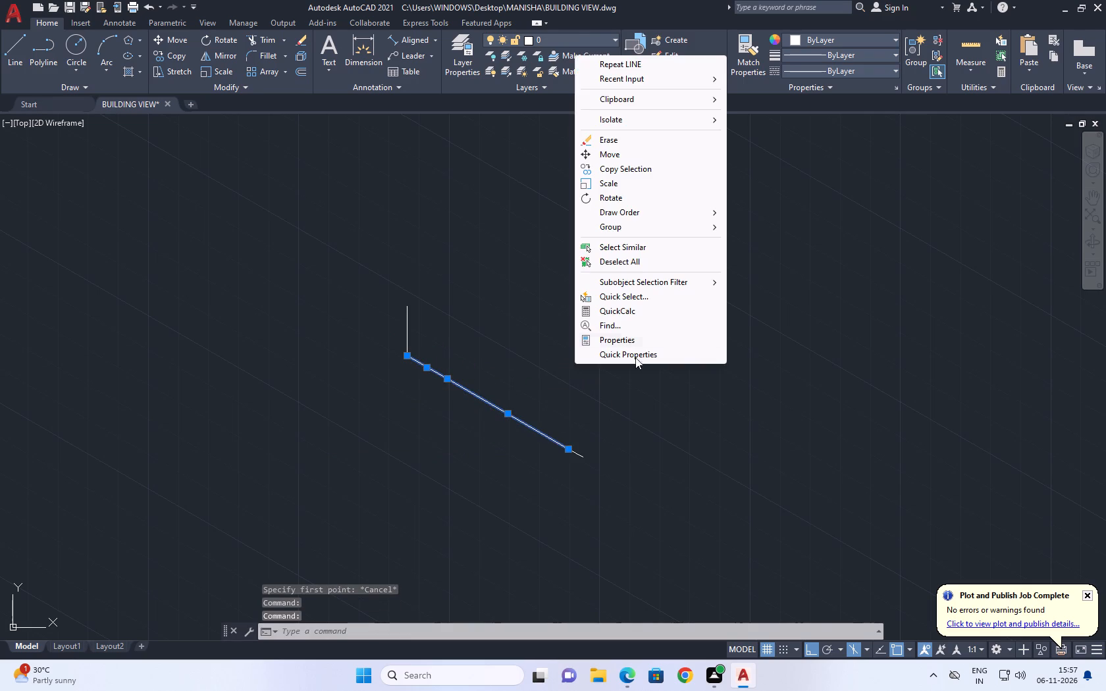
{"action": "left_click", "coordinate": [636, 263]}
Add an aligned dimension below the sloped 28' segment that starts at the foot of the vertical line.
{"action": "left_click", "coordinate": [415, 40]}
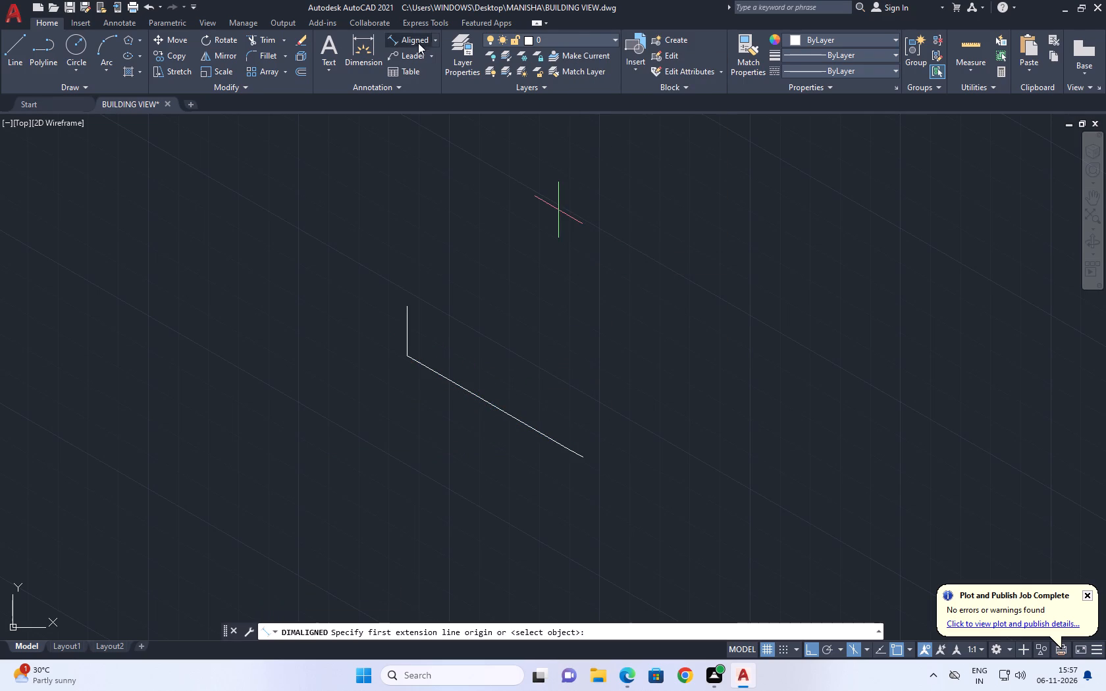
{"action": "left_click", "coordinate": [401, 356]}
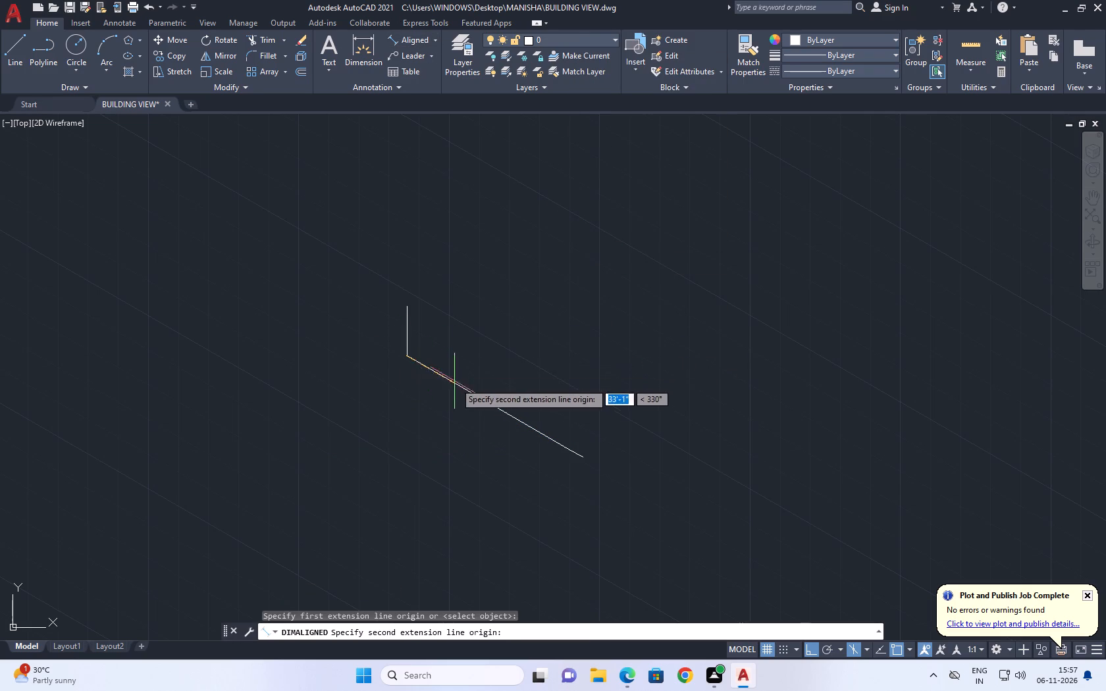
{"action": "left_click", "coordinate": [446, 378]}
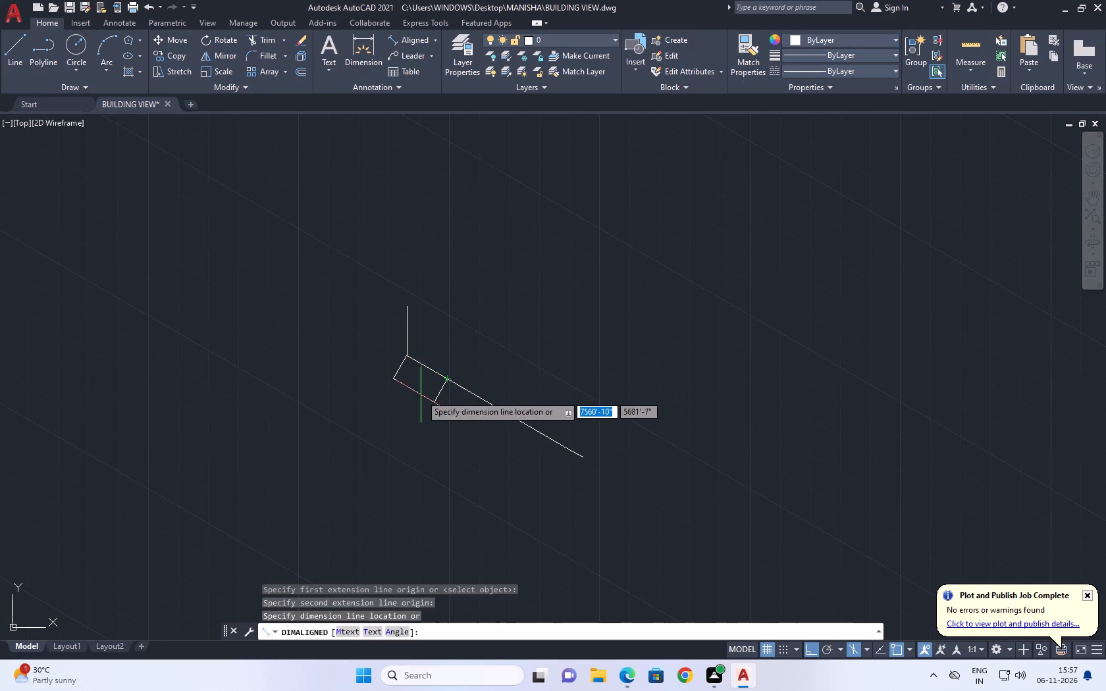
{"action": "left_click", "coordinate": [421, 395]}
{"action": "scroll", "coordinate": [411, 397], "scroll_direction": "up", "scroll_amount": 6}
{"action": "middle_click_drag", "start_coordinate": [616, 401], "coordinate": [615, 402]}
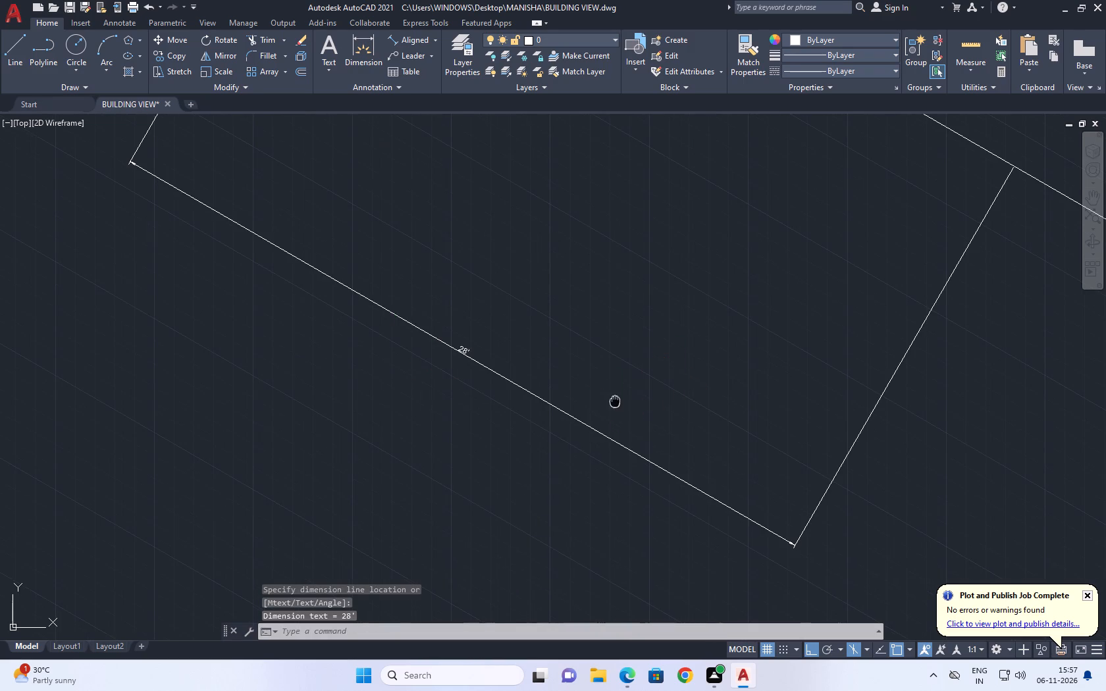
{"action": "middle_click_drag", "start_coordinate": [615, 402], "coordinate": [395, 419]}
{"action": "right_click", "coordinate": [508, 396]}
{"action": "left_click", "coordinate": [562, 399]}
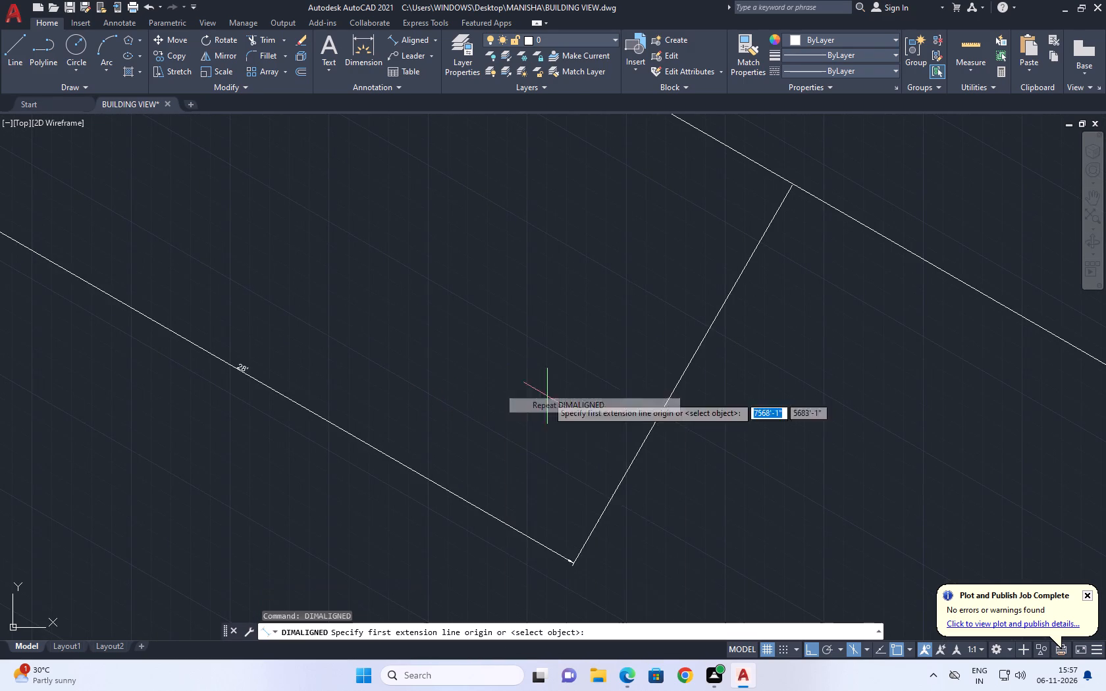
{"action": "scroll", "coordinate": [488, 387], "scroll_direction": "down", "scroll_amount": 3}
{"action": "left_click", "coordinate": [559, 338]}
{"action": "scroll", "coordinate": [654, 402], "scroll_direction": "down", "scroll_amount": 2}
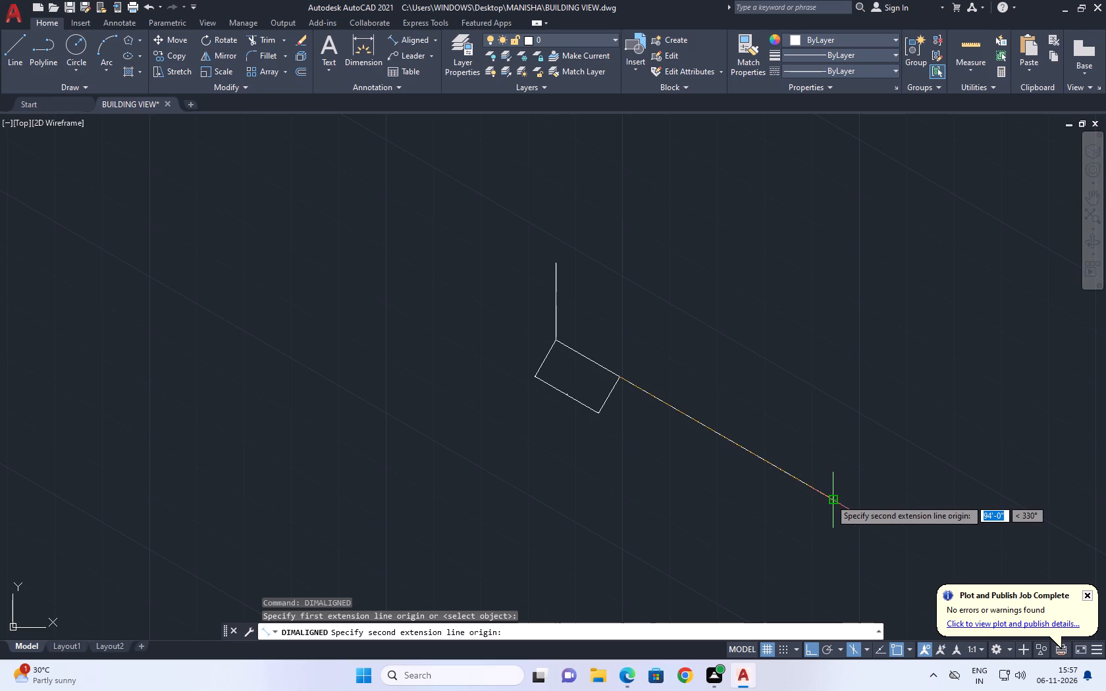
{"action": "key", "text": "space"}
Erase the 84' segment, the aligned dimension and the 10' end segment.
{"action": "left_click", "coordinate": [792, 459]}
{"action": "left_click", "coordinate": [774, 490]}
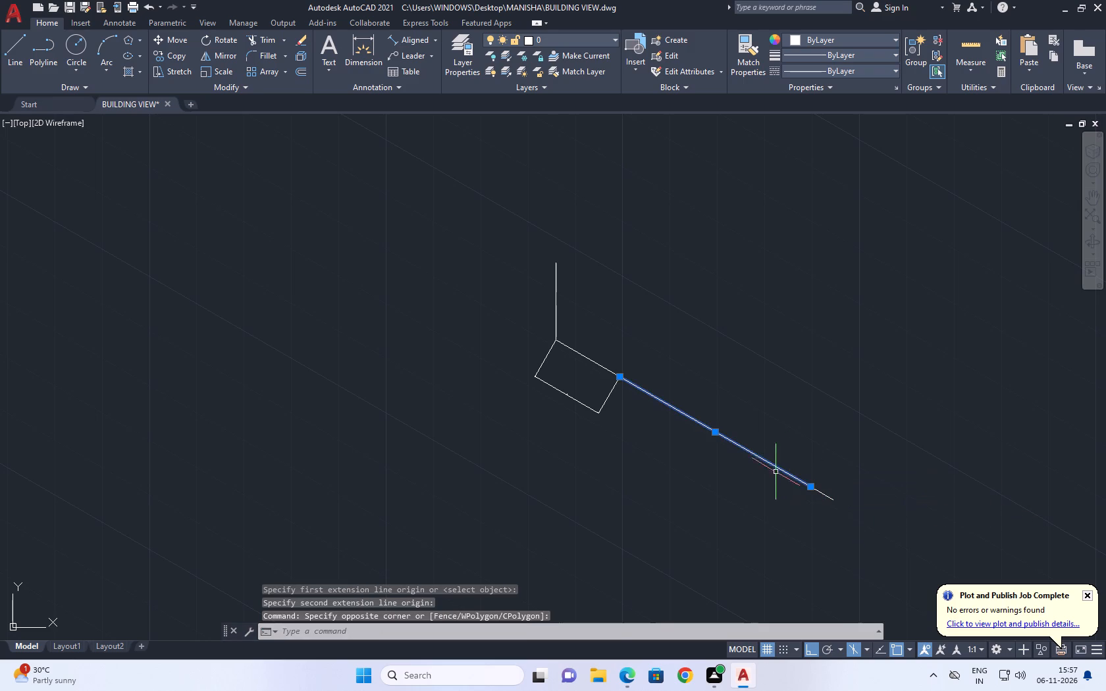
{"action": "key", "text": "Delete"}
{"action": "left_click_drag", "start_coordinate": [623, 432], "coordinate": [614, 428]}
{"action": "left_click_drag", "start_coordinate": [497, 389], "coordinate": [471, 394]}
{"action": "key", "text": "Delete"}
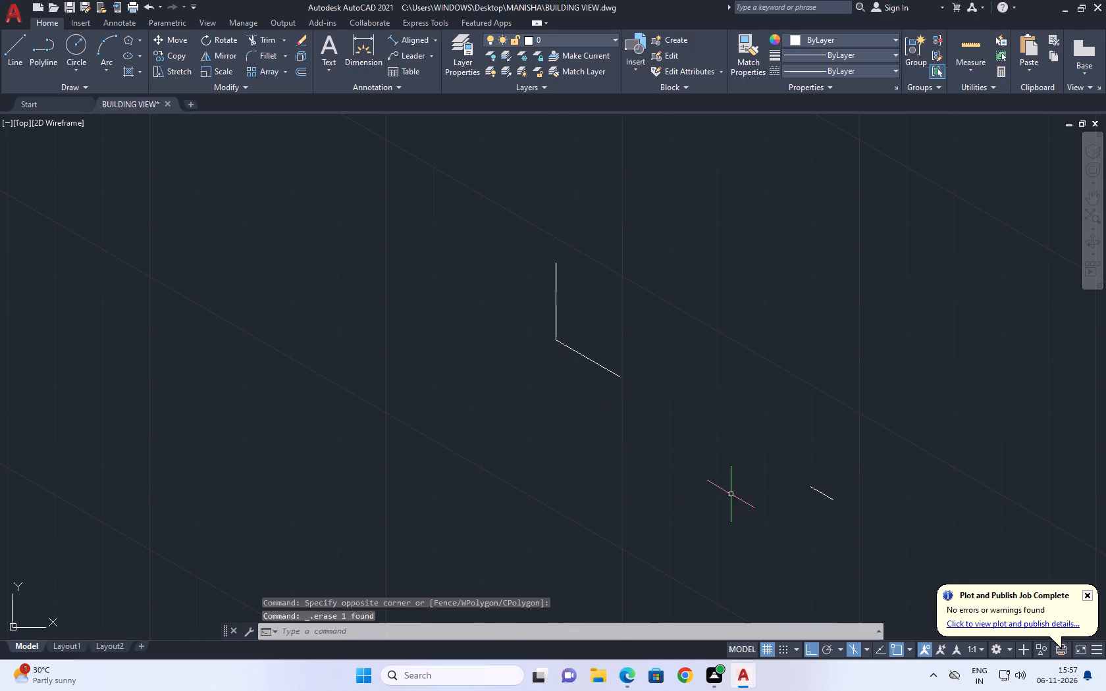
{"action": "left_click", "coordinate": [814, 500]}
{"action": "left_click", "coordinate": [791, 440]}
{"action": "key", "text": "Delete"}
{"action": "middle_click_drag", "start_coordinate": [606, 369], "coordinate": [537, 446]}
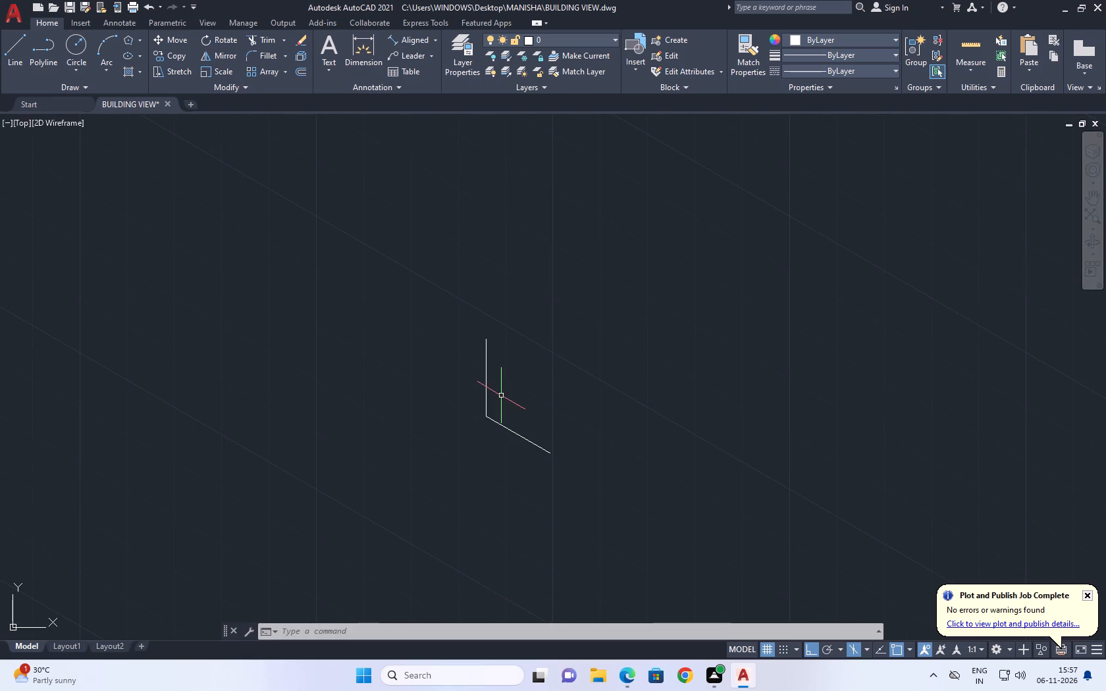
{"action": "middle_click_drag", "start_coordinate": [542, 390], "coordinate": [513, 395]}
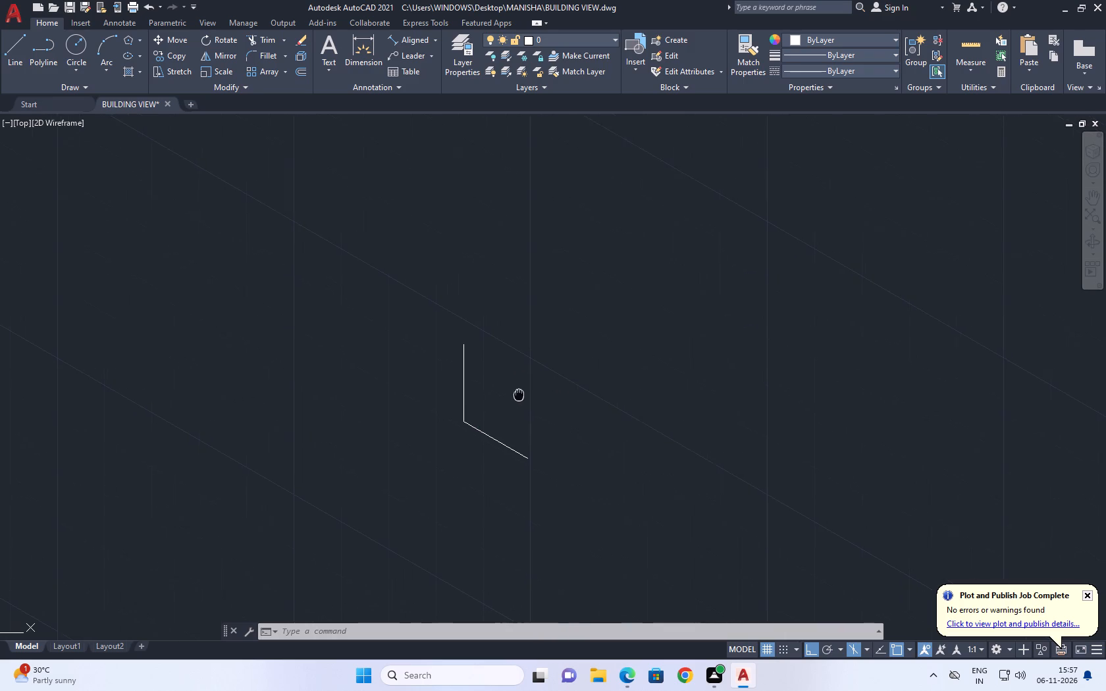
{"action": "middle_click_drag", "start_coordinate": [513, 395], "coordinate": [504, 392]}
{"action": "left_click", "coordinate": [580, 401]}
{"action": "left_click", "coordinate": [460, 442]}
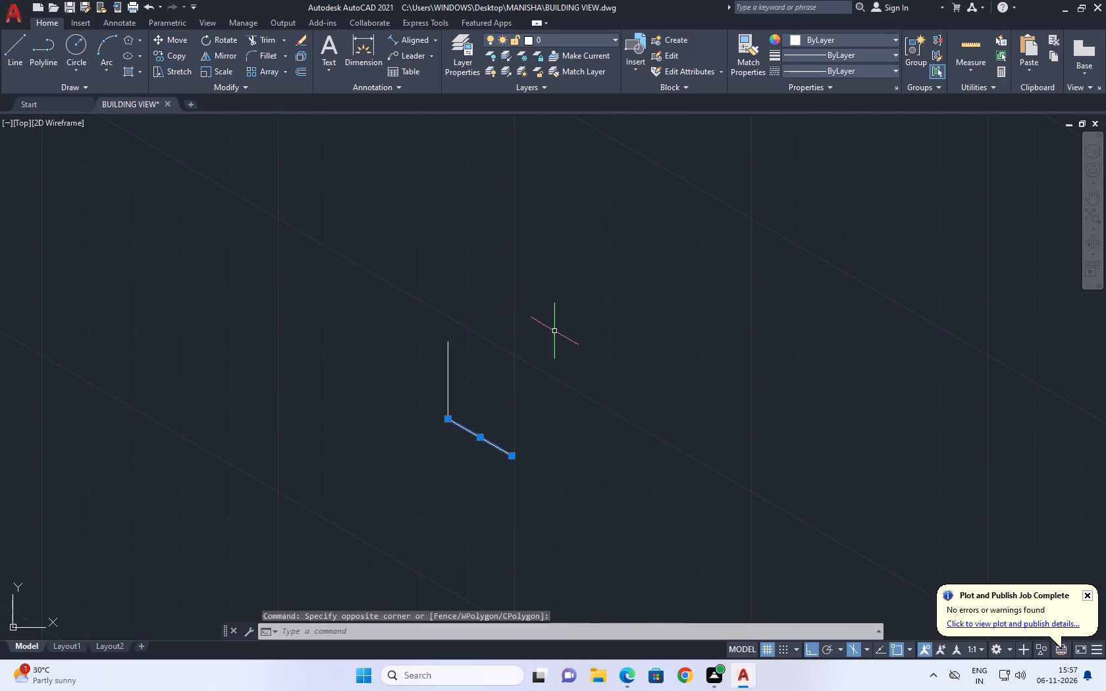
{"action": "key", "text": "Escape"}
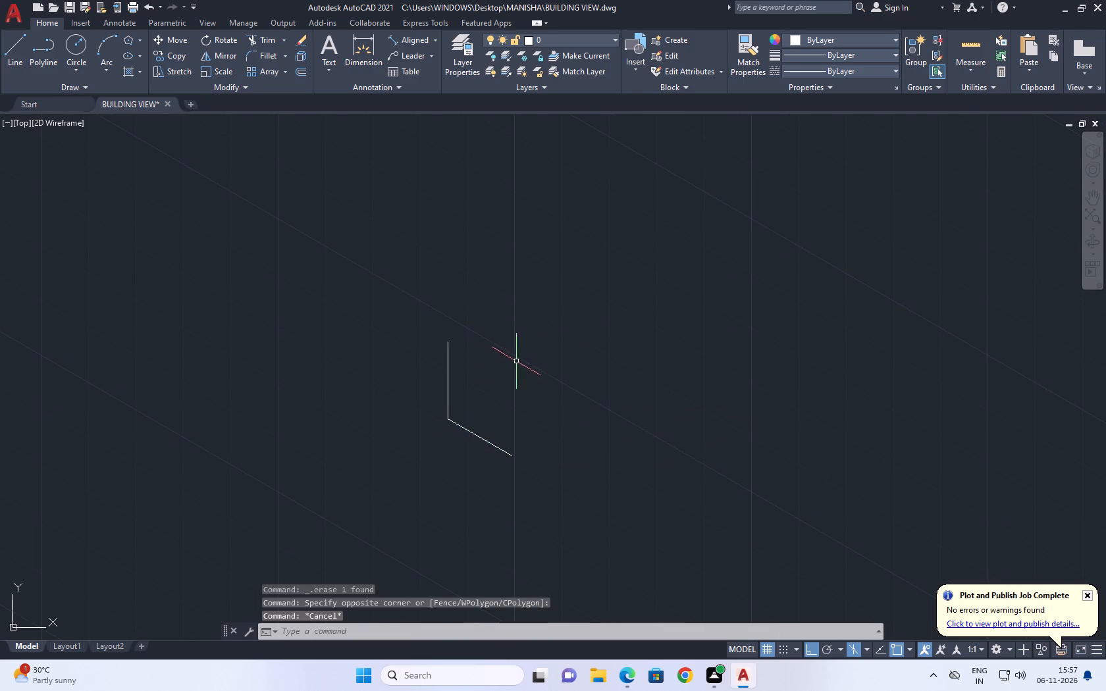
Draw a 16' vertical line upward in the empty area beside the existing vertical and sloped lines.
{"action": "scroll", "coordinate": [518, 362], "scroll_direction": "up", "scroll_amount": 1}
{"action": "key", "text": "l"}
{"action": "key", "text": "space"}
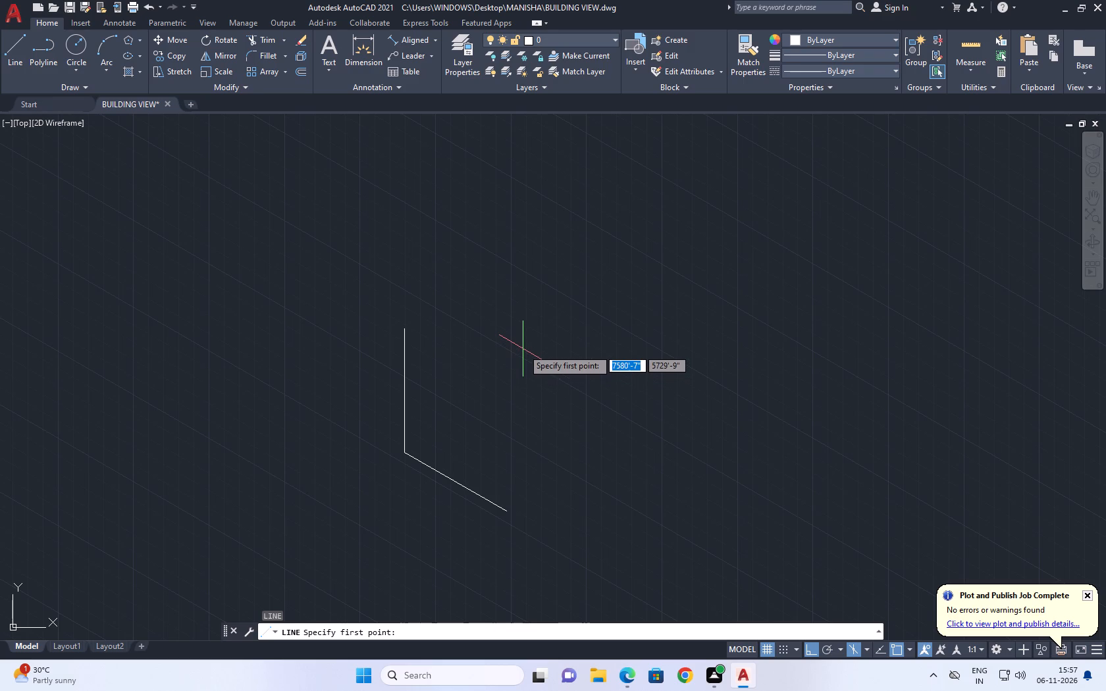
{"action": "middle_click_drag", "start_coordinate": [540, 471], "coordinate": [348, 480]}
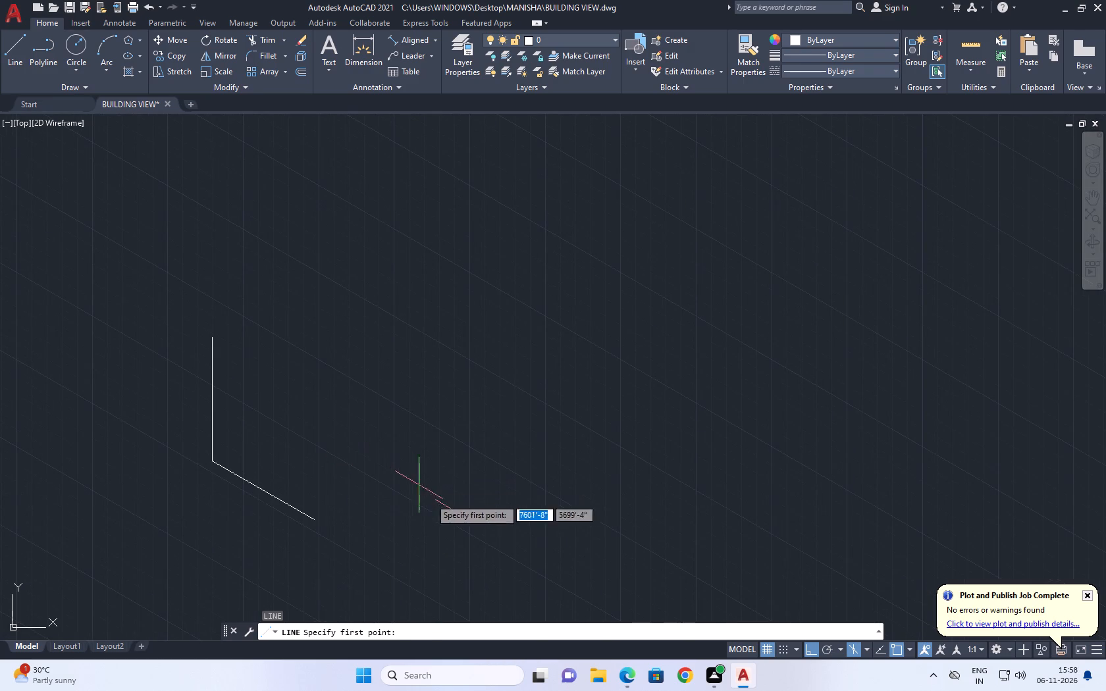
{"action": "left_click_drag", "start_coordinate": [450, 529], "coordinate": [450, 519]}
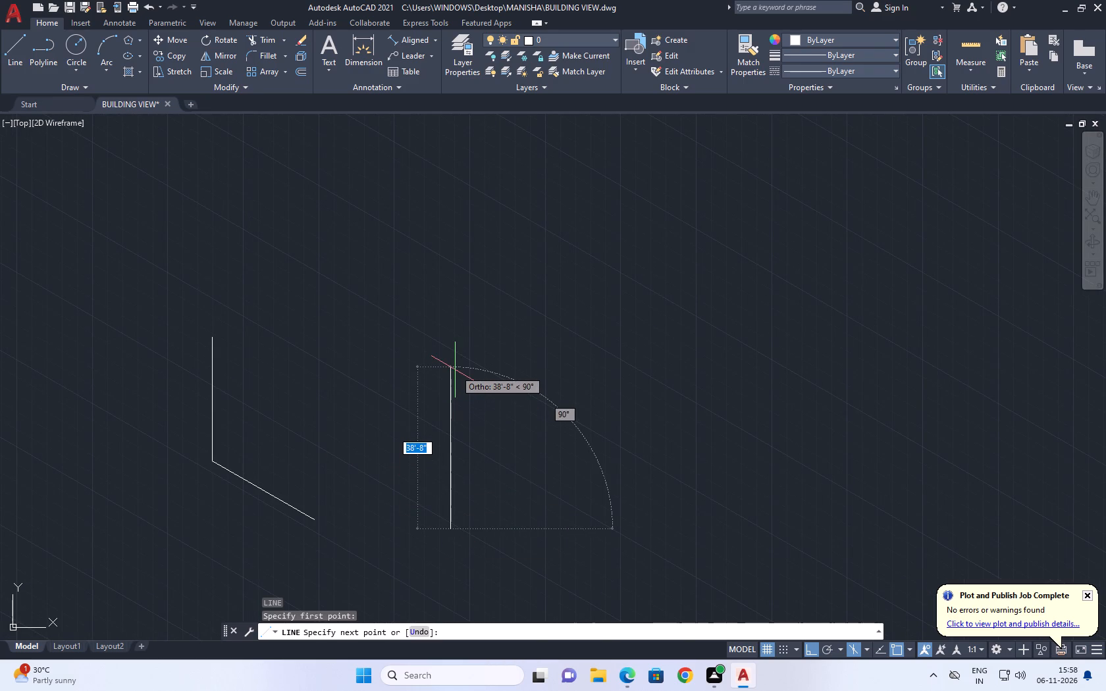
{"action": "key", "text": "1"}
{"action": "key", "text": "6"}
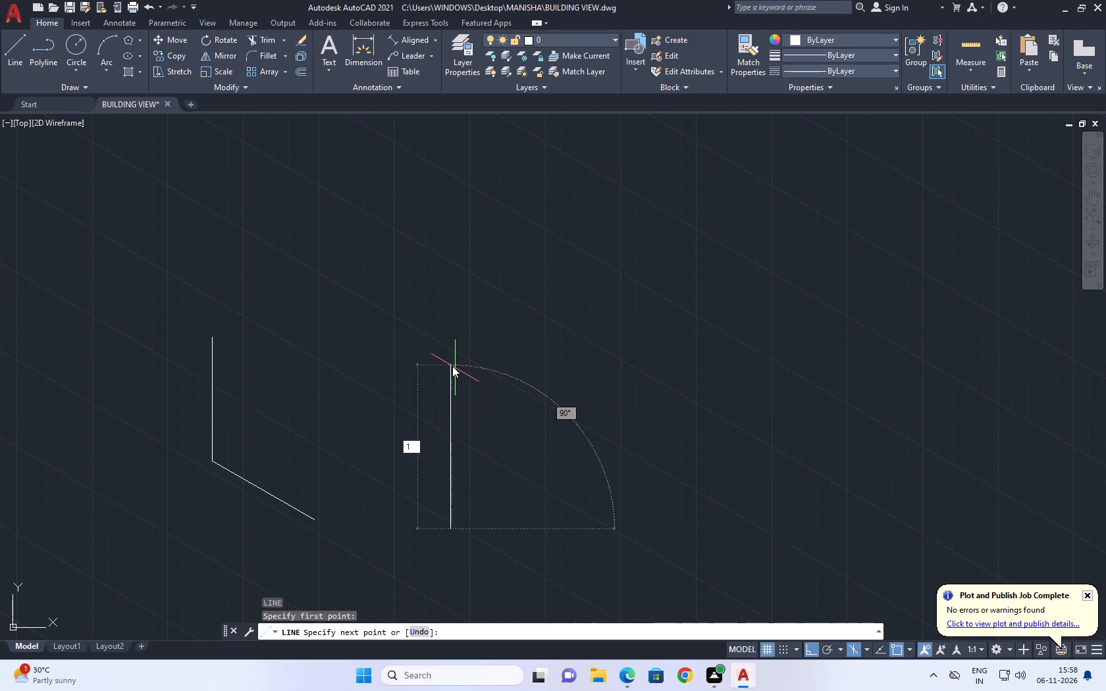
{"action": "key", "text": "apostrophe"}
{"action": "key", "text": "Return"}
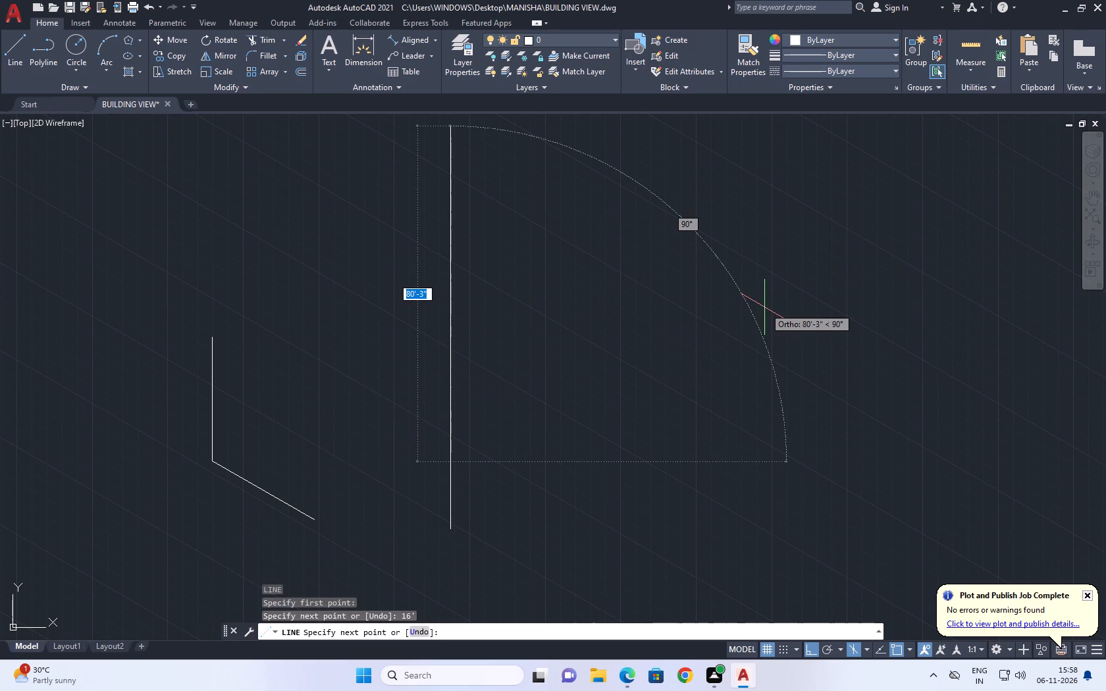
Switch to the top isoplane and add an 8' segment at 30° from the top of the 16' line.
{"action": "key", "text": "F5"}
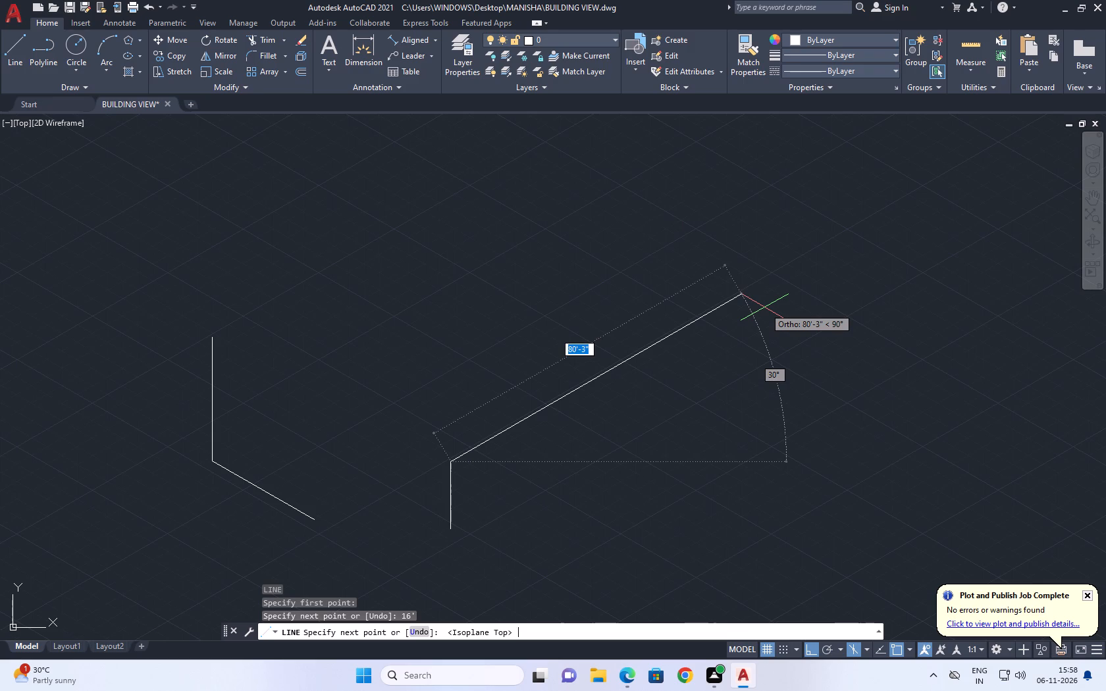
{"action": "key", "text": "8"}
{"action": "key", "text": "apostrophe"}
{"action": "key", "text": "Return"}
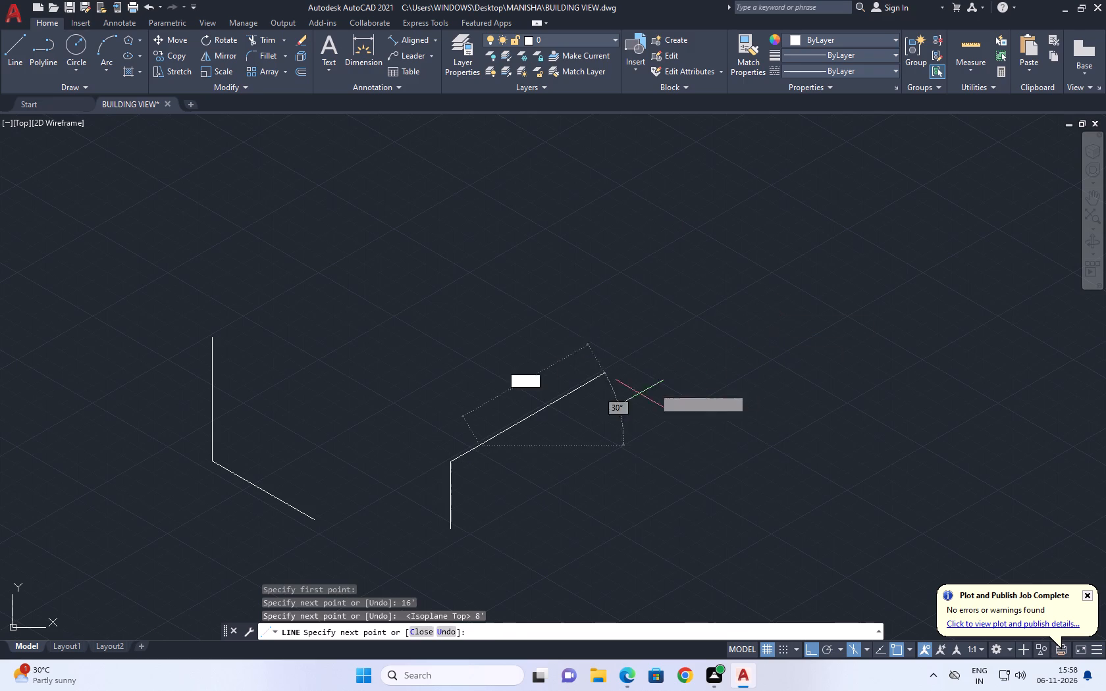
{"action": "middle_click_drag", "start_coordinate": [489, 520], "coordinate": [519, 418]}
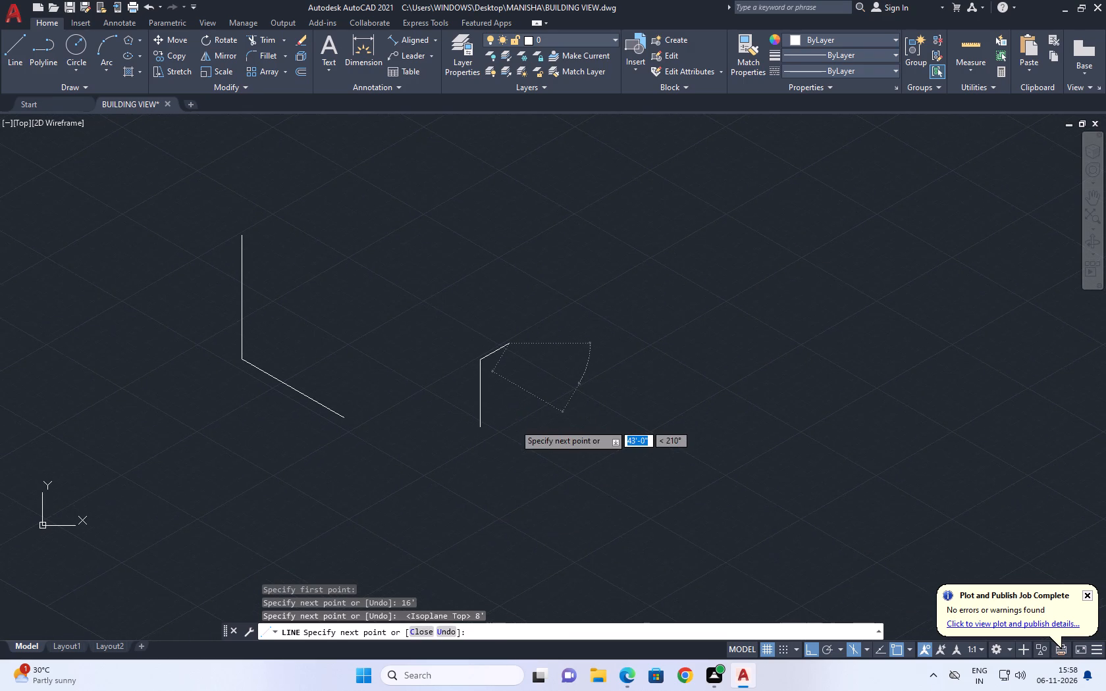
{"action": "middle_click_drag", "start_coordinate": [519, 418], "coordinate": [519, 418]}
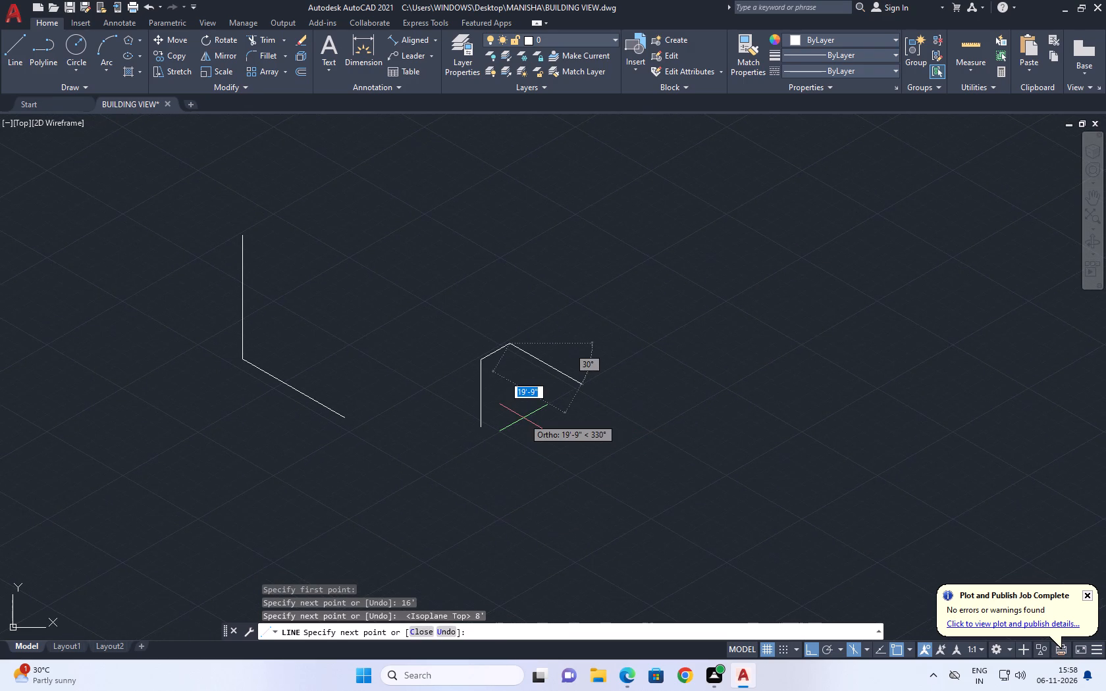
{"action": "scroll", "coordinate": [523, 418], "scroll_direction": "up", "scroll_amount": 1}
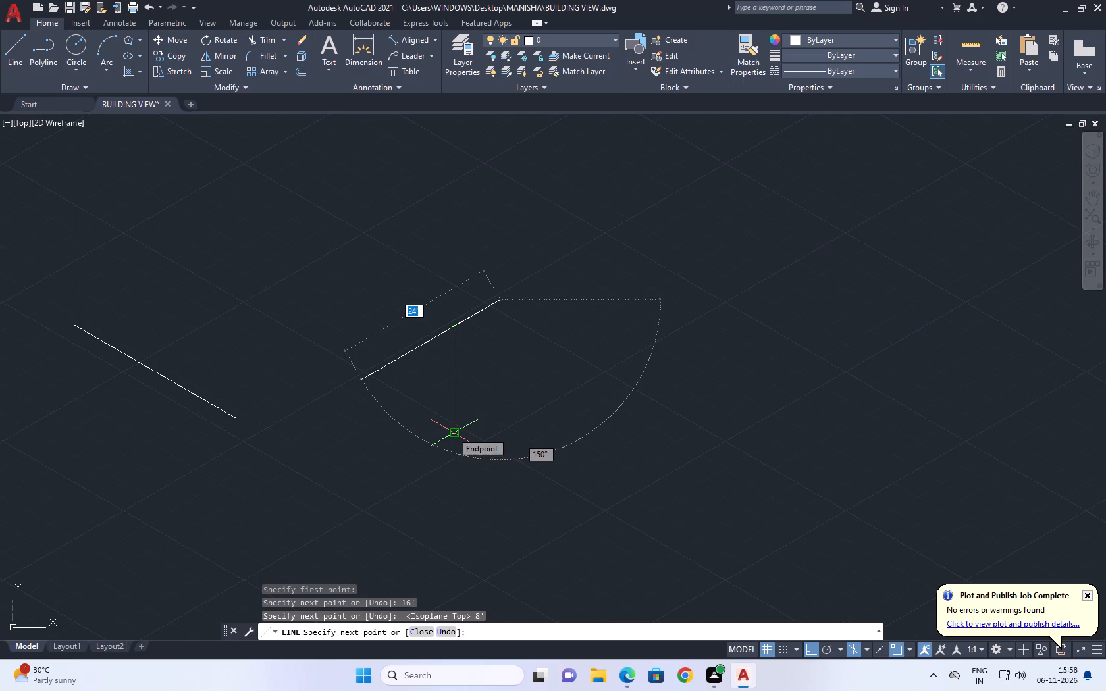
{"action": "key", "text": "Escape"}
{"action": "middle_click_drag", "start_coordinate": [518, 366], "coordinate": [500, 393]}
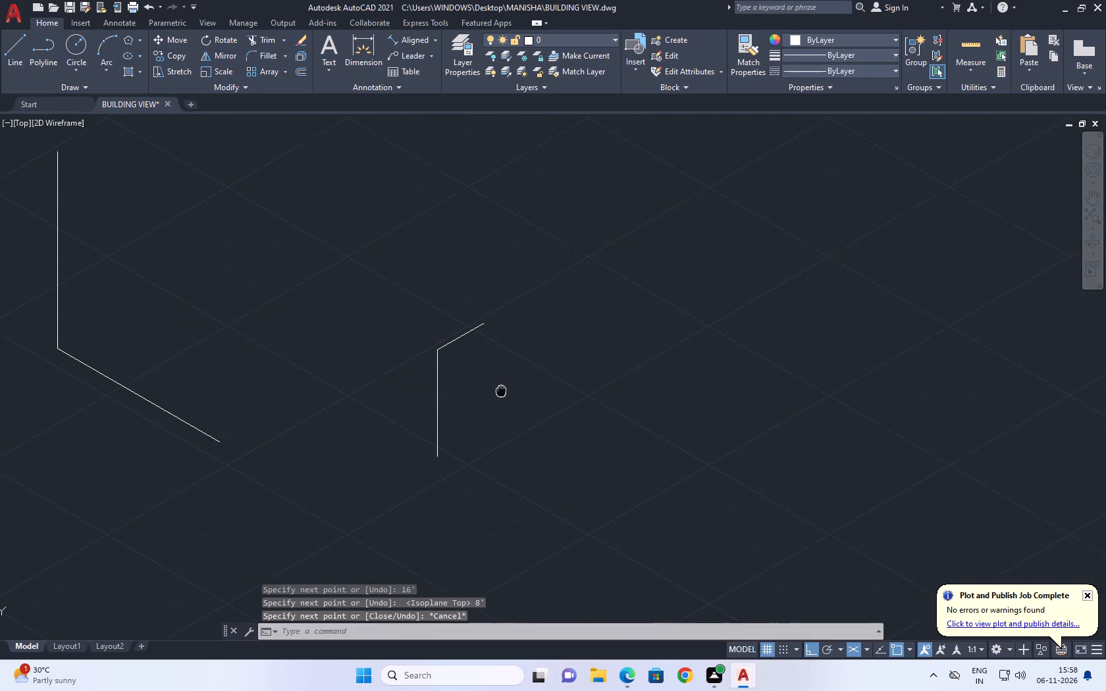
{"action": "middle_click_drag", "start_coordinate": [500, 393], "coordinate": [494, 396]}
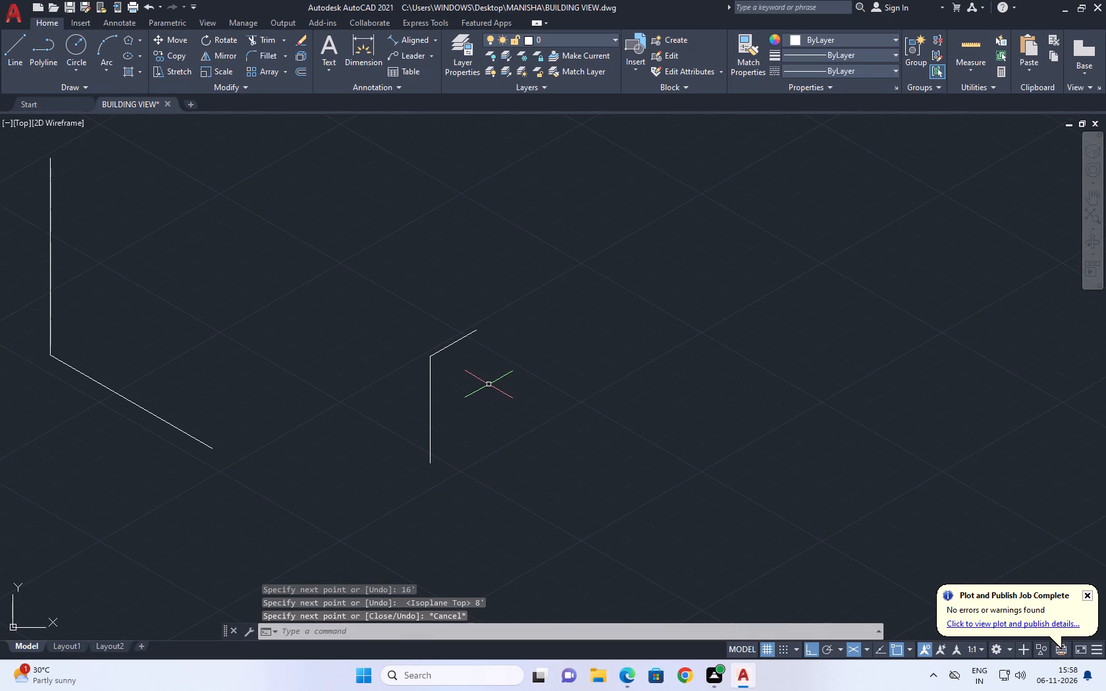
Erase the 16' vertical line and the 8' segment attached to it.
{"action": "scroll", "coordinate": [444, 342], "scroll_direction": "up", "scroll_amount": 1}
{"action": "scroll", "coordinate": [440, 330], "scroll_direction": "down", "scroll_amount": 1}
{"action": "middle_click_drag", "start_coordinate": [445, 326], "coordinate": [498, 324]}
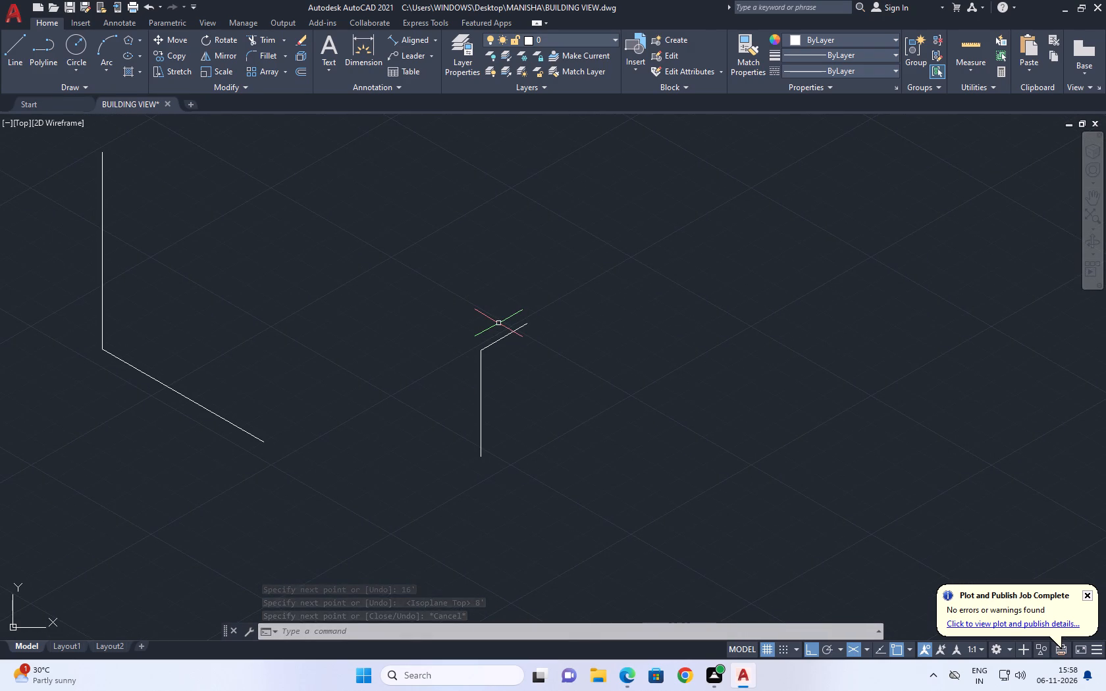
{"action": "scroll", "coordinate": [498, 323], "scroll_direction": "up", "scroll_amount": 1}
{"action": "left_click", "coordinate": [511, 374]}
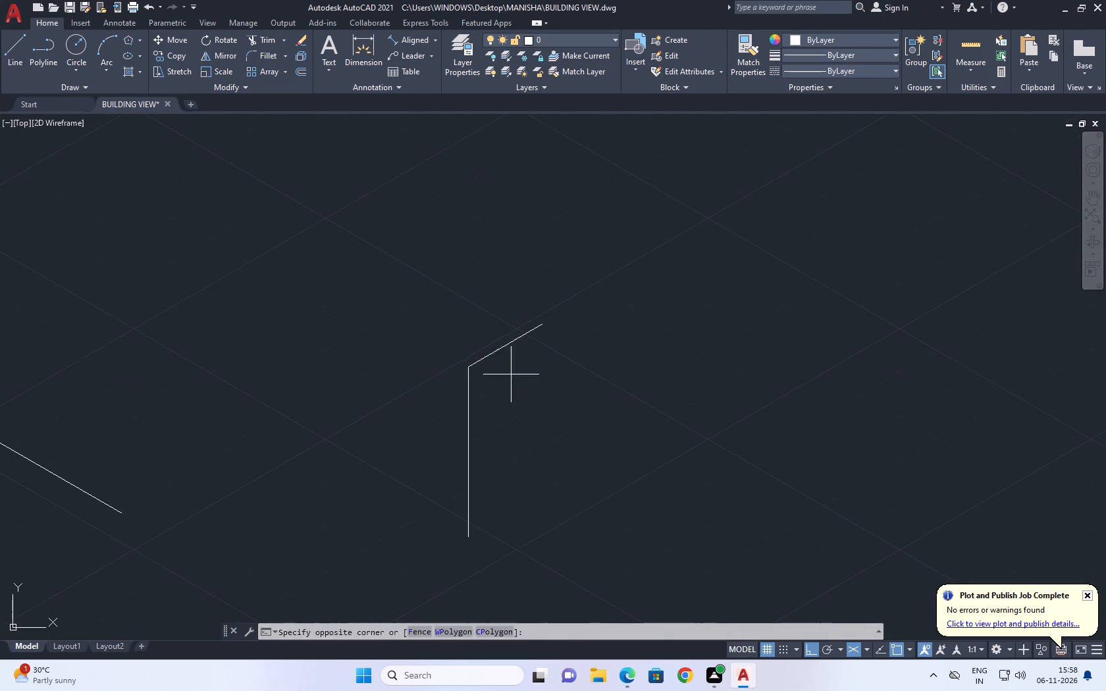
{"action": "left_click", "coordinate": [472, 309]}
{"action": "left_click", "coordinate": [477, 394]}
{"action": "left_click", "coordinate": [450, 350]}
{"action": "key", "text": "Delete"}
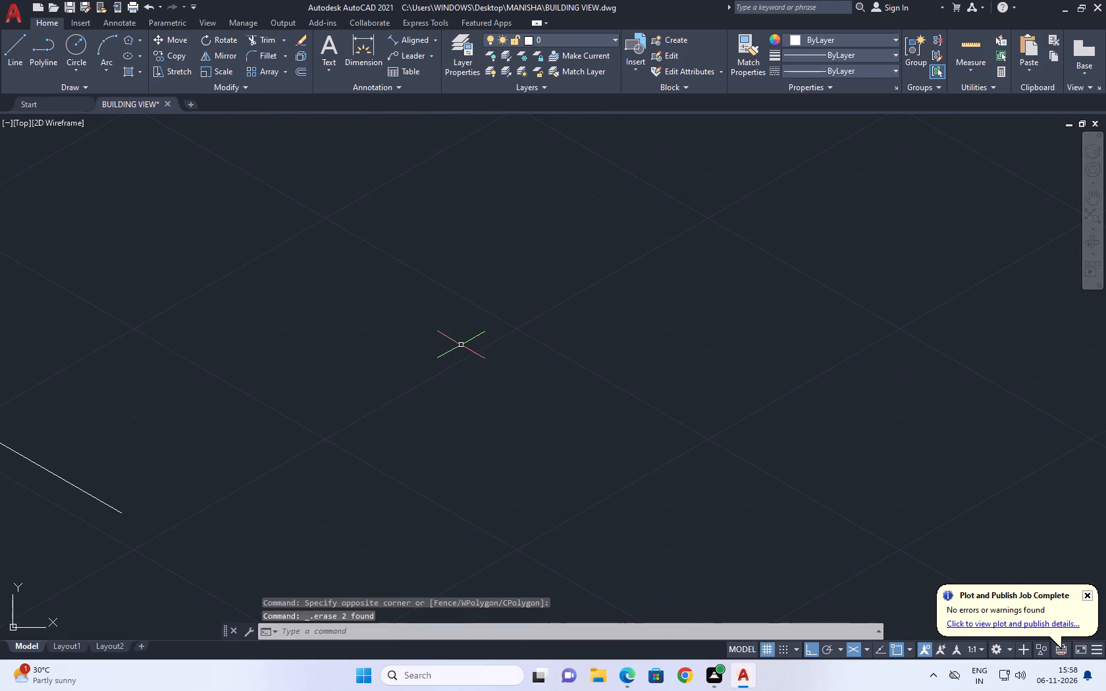
Draw a 10'6" vertical line upward on the right isoplane in the cleared area beside the existing lines.
{"action": "type", "text": "L"}
{"action": "key", "text": "space"}
{"action": "left_click", "coordinate": [411, 482]}
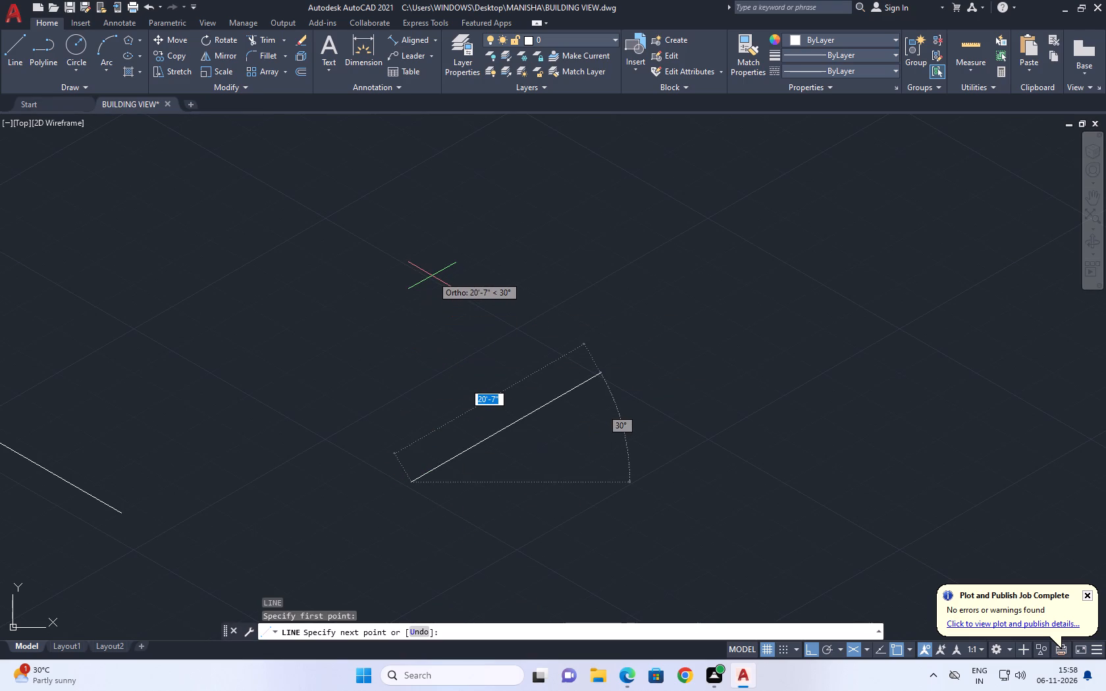
{"action": "key", "text": "F5"}
{"action": "key", "text": "1"}
{"action": "key", "text": "0"}
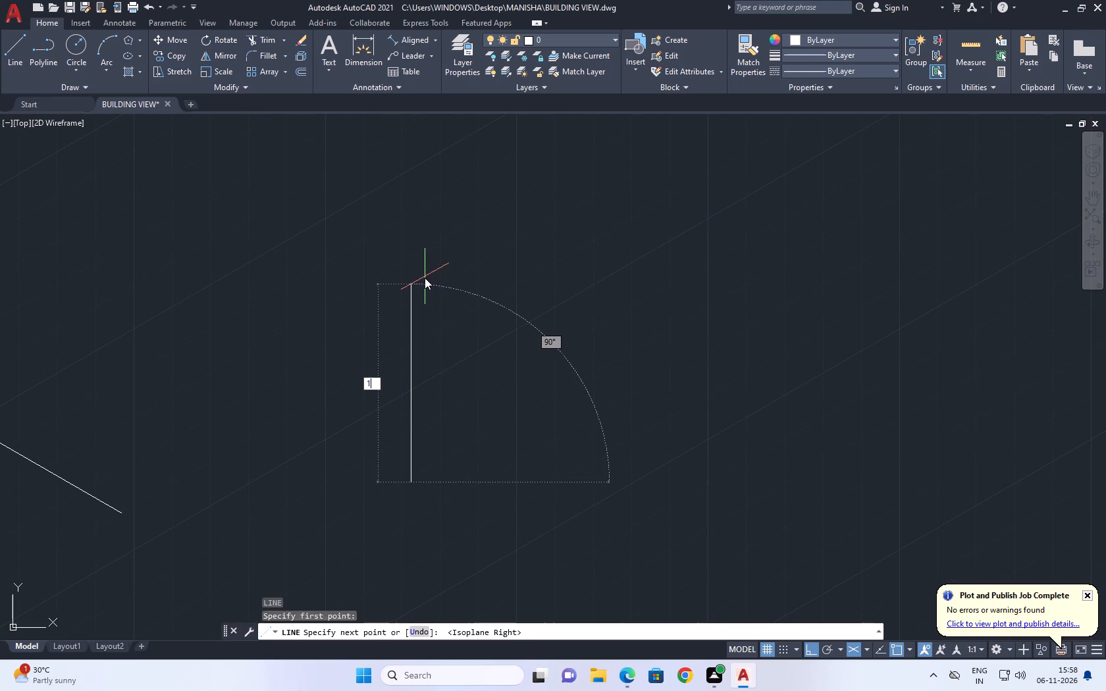
{"action": "key", "text": "apostrophe"}
{"action": "key", "text": "6"}
{"action": "key", "text": "Return"}
{"action": "scroll", "coordinate": [401, 442], "scroll_direction": "up", "scroll_amount": 1}
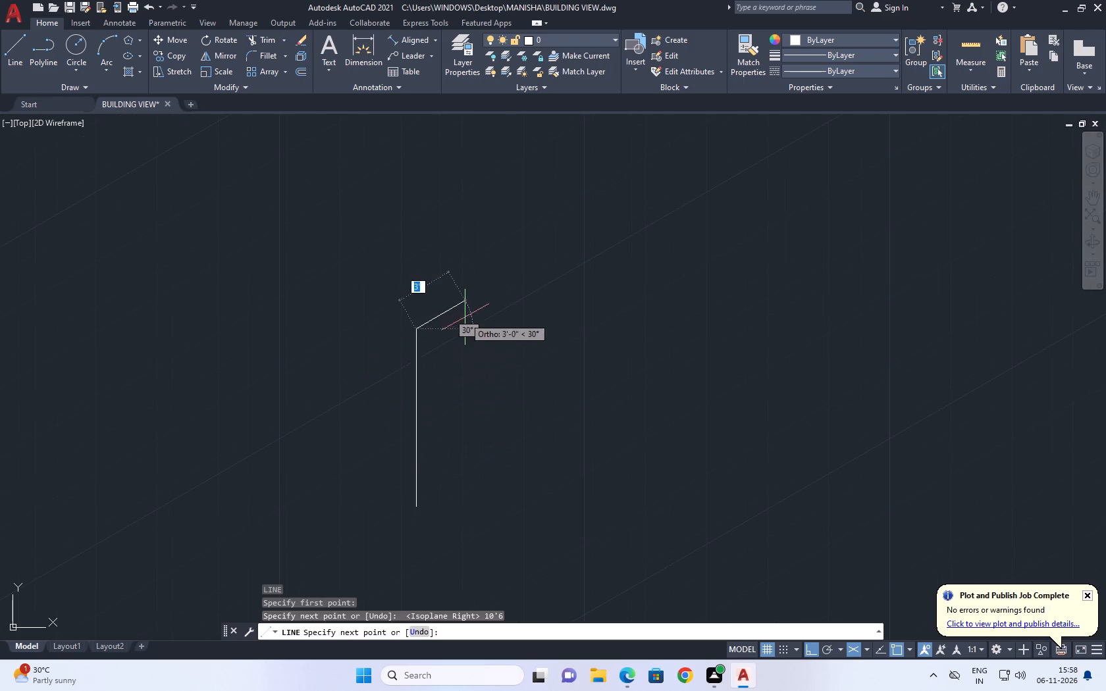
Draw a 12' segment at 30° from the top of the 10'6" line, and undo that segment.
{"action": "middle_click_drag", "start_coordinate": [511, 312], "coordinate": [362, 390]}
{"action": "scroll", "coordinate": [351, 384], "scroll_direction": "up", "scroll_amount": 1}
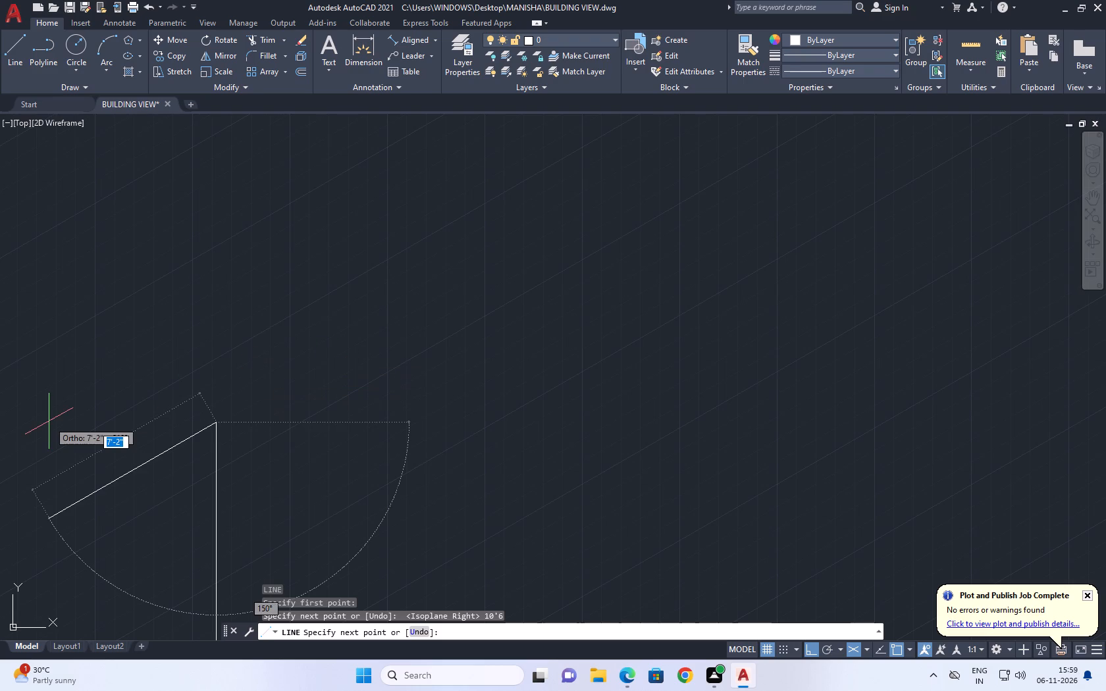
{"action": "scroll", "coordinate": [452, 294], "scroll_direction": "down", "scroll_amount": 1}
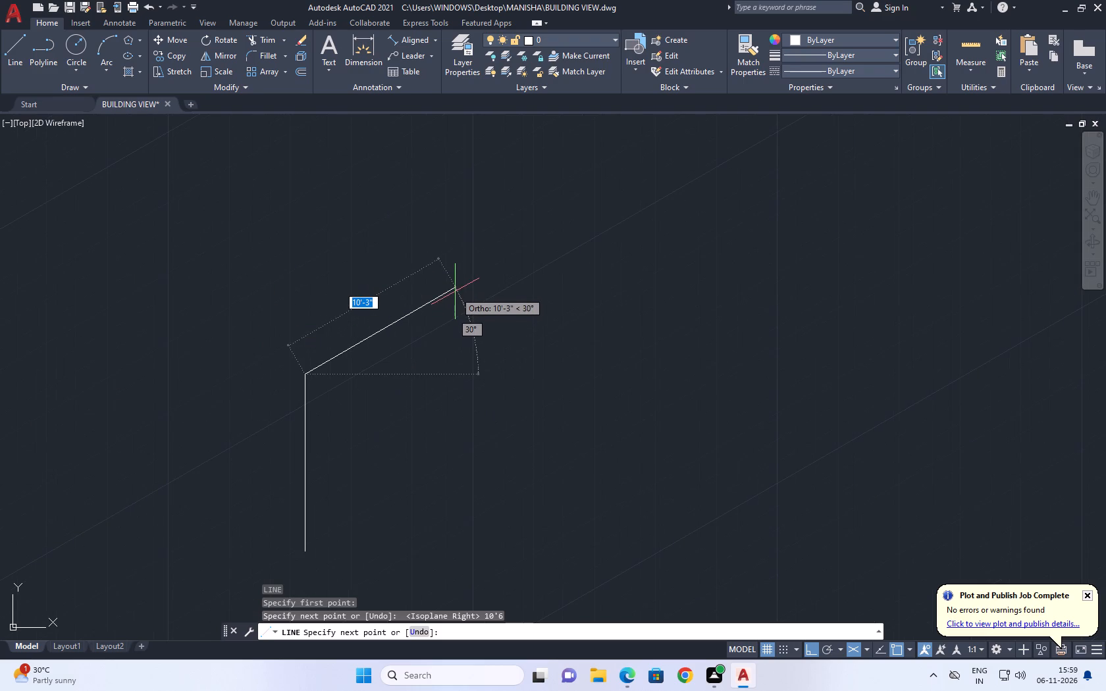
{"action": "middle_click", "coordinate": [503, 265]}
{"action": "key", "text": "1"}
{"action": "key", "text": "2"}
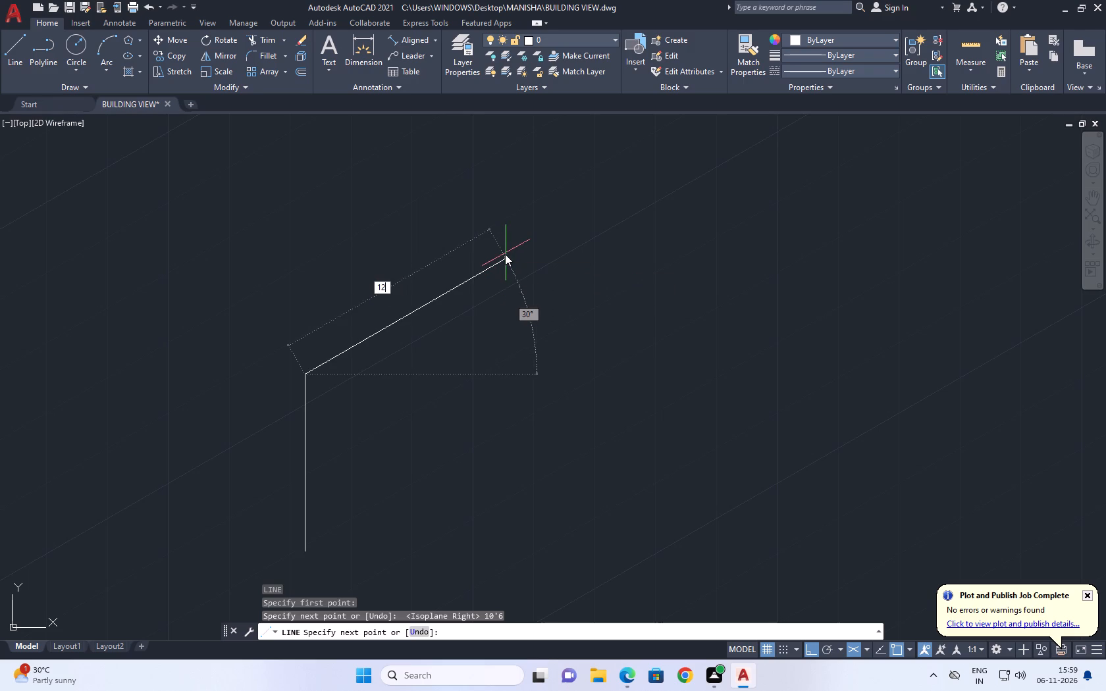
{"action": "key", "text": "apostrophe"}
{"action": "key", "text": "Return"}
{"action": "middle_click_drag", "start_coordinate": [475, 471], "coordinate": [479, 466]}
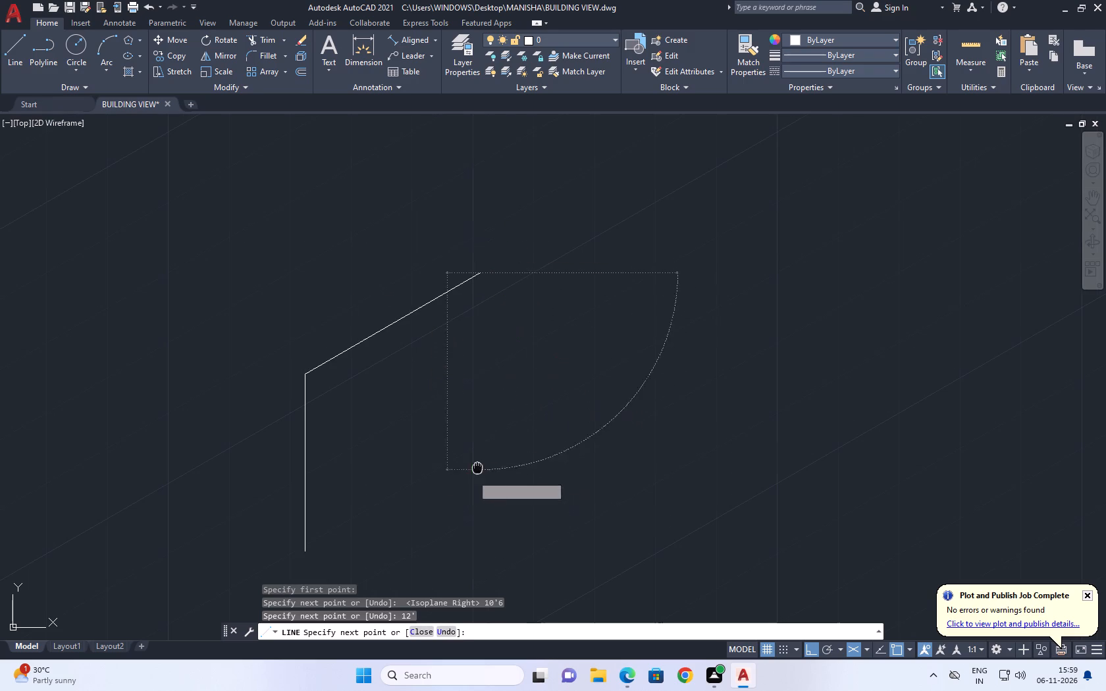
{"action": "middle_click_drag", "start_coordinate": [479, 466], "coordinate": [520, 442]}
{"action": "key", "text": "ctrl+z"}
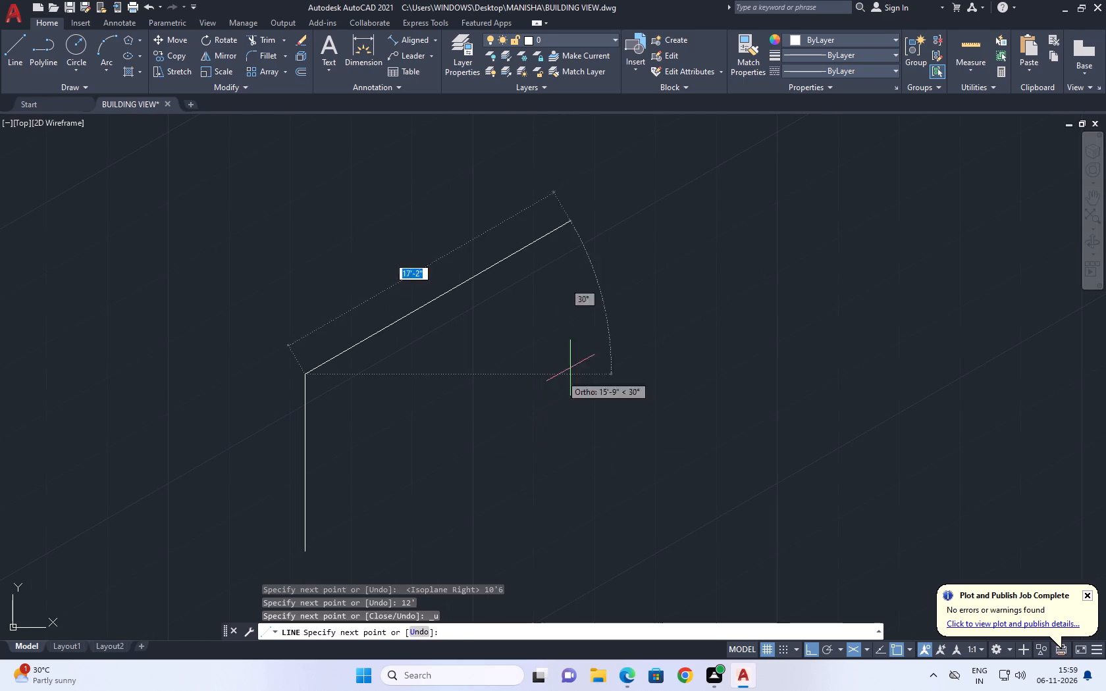
Draw a 16' segment at 30° from the top of the 10'6" vertical line.
{"action": "type", "text": "16"}
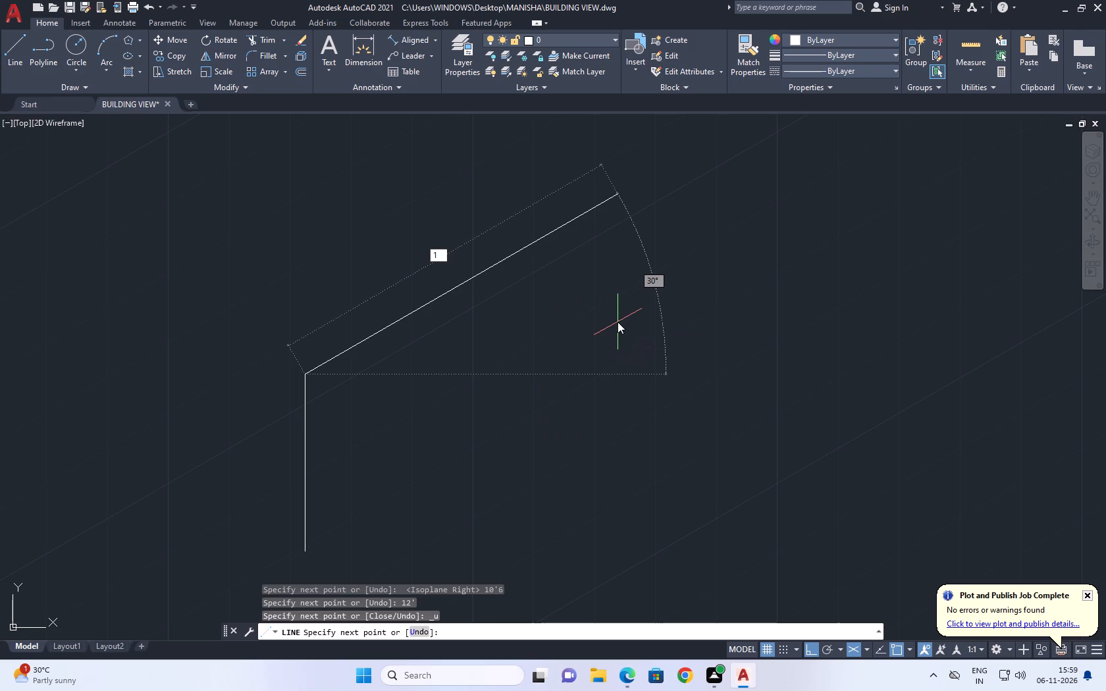
{"action": "key", "text": "apostrophe"}
{"action": "key", "text": "Return"}
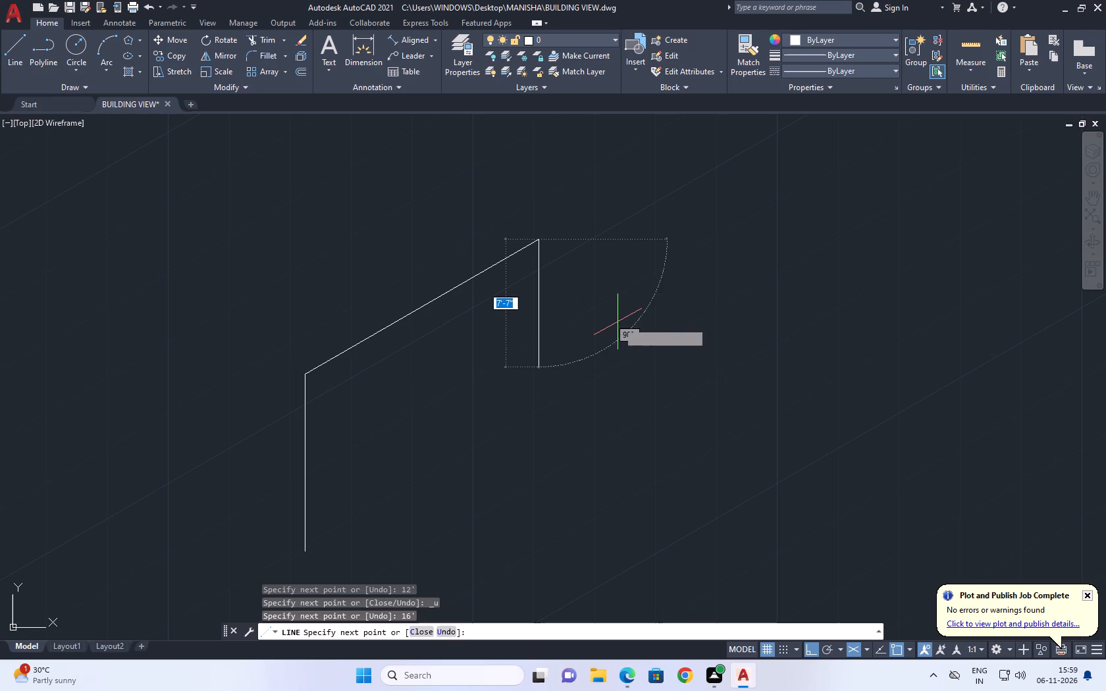
Draw a vertical line down from the 16' segment's far end and a 30° base line from the 10'6" line's foot that crosses it.
{"action": "middle_click_drag", "start_coordinate": [465, 507], "coordinate": [490, 444]}
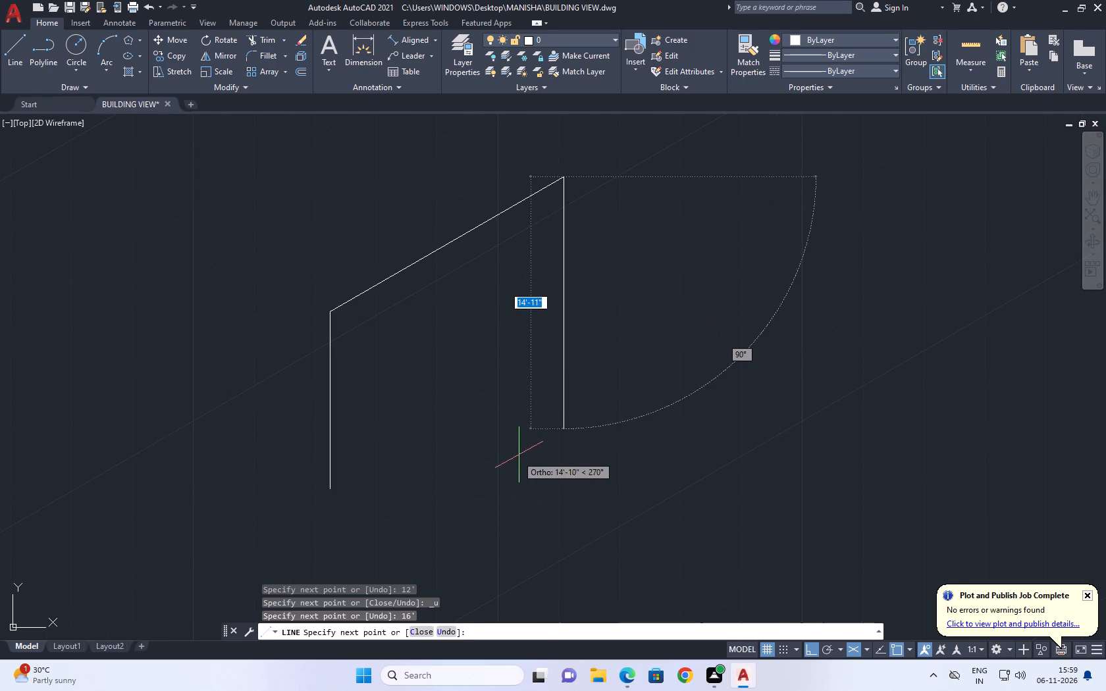
{"action": "left_click", "coordinate": [558, 421]}
{"action": "key", "text": "space"}
{"action": "key", "text": "space"}
{"action": "left_click", "coordinate": [329, 491]}
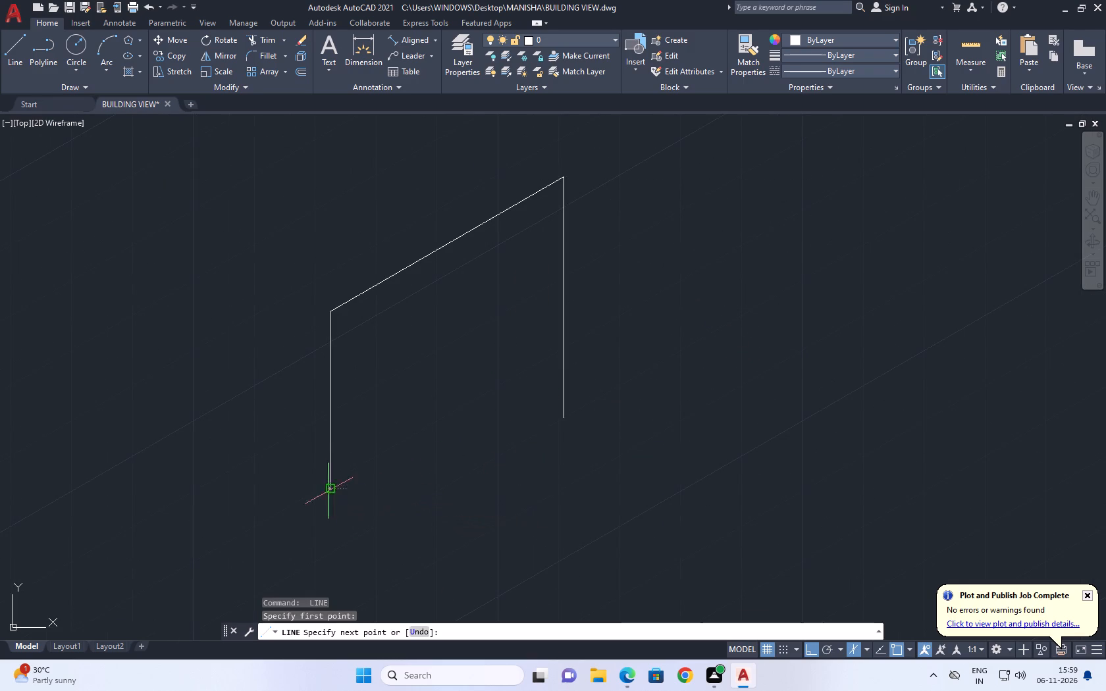
{"action": "left_click", "coordinate": [613, 341]}
{"action": "key", "text": "space"}
Trim the overhanging ends of the base line and the far vertical line at their intersection to close the wall outline.
{"action": "key", "text": "t"}
{"action": "key", "text": "r"}
{"action": "key", "text": "space"}
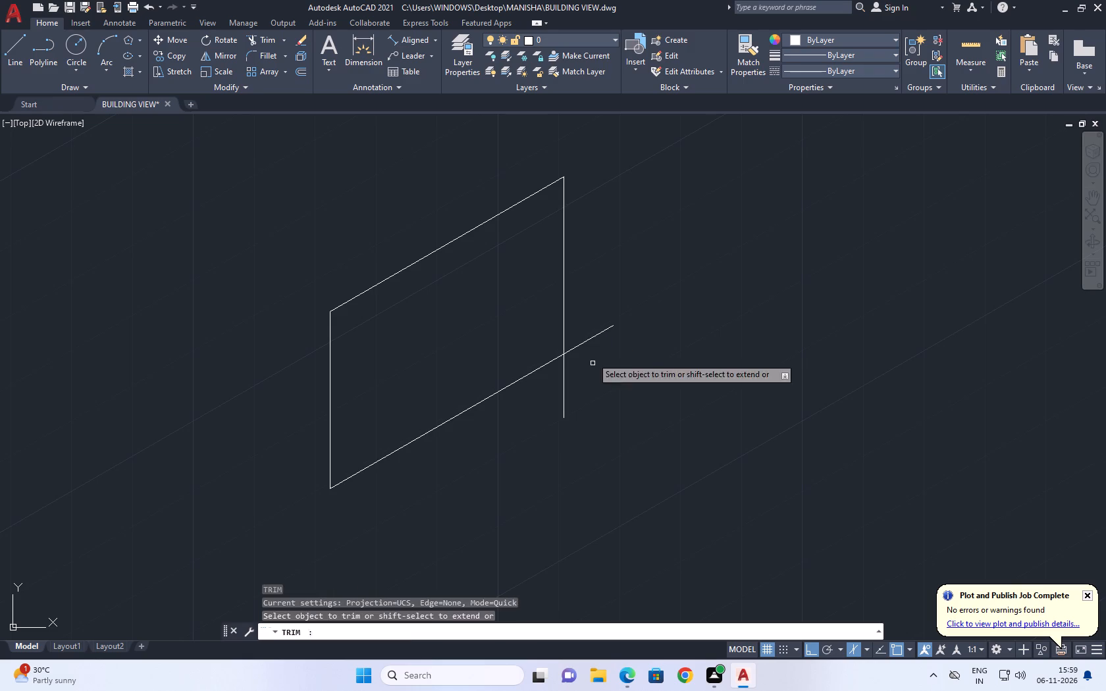
{"action": "left_click_drag", "start_coordinate": [595, 321], "coordinate": [591, 345]}
{"action": "left_click", "coordinate": [554, 399]}
{"action": "left_click", "coordinate": [600, 342]}
{"action": "key", "text": "space"}
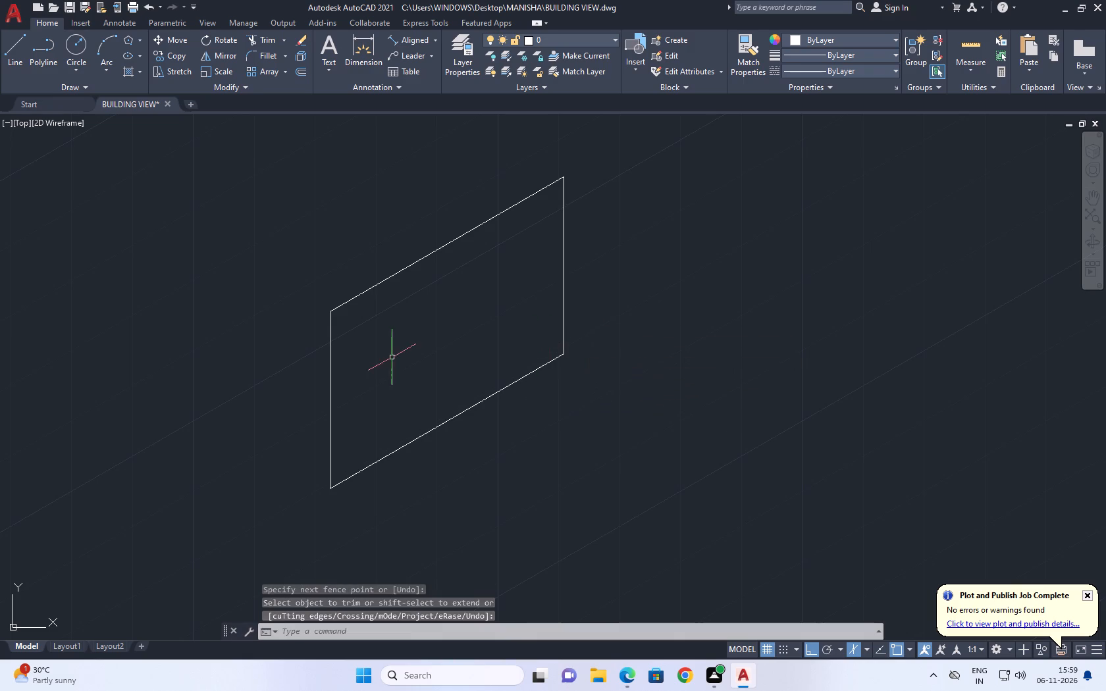
Start copying the wall outline's far vertical edge and base edge, using their shared lower corner as the base point.
{"action": "middle_click_drag", "start_coordinate": [398, 356], "coordinate": [506, 374]}
{"action": "left_click", "coordinate": [770, 259]}
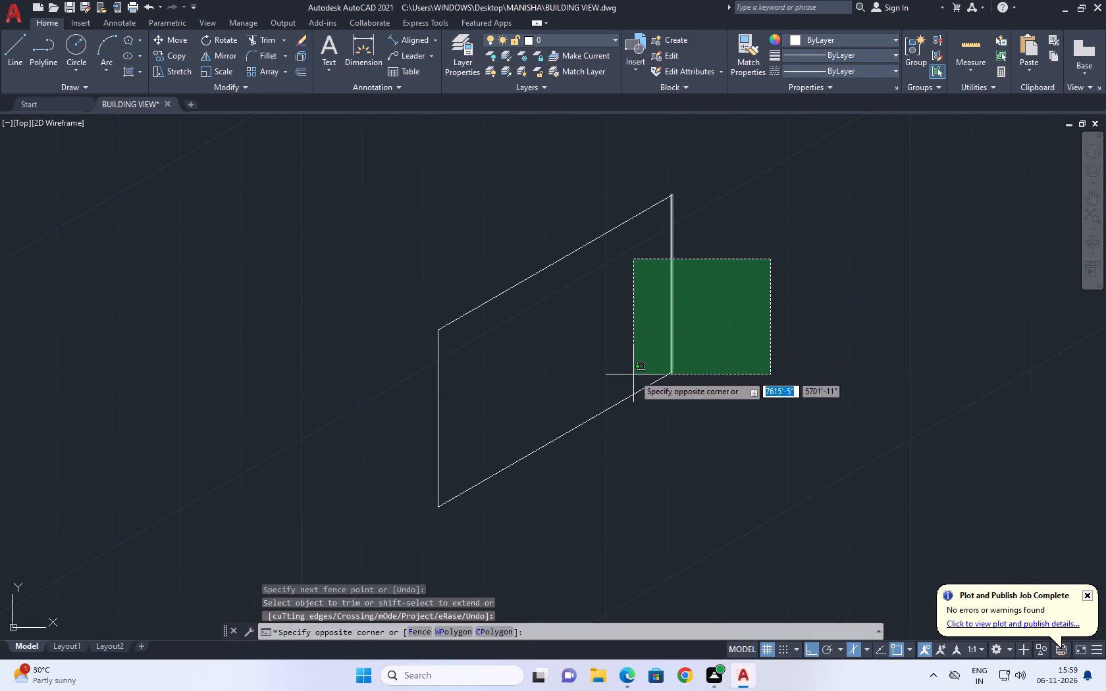
{"action": "left_click", "coordinate": [633, 376]}
{"action": "middle_click_drag", "start_coordinate": [671, 328], "coordinate": [600, 352]}
{"action": "type", "text": "CO"}
{"action": "key", "text": "space"}
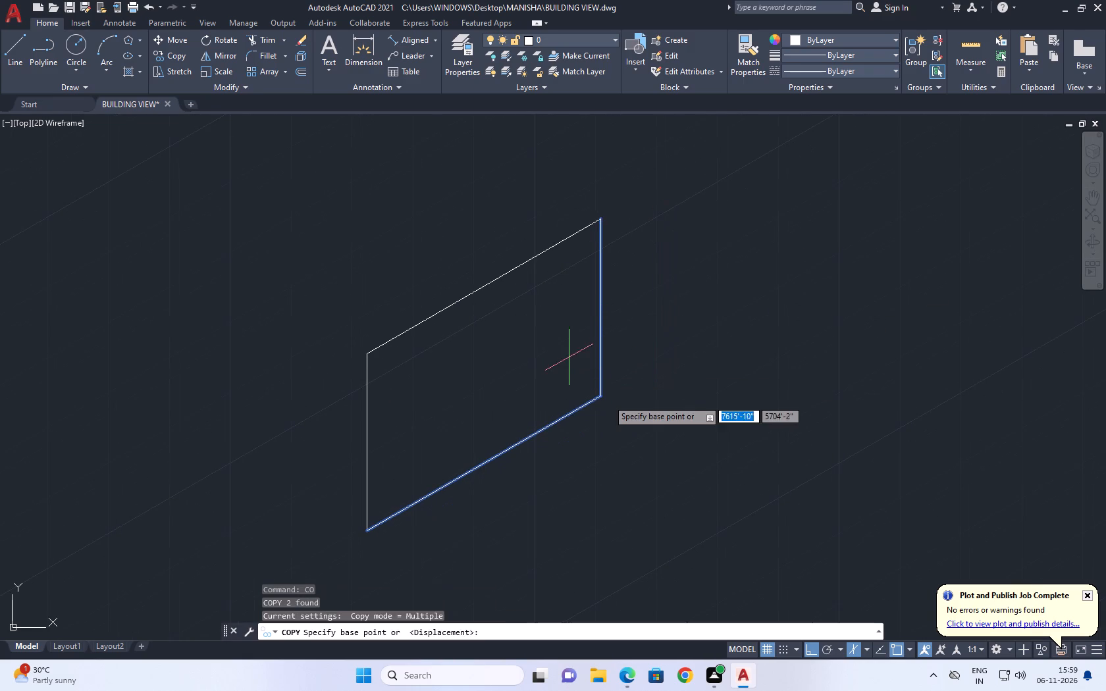
{"action": "left_click", "coordinate": [597, 394]}
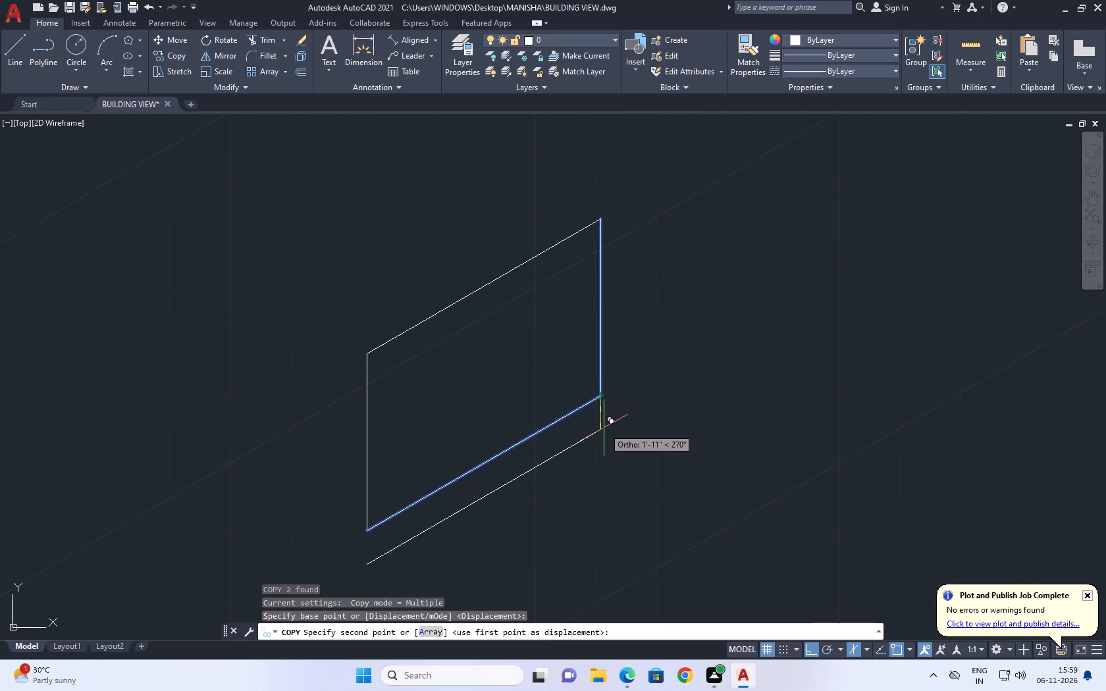
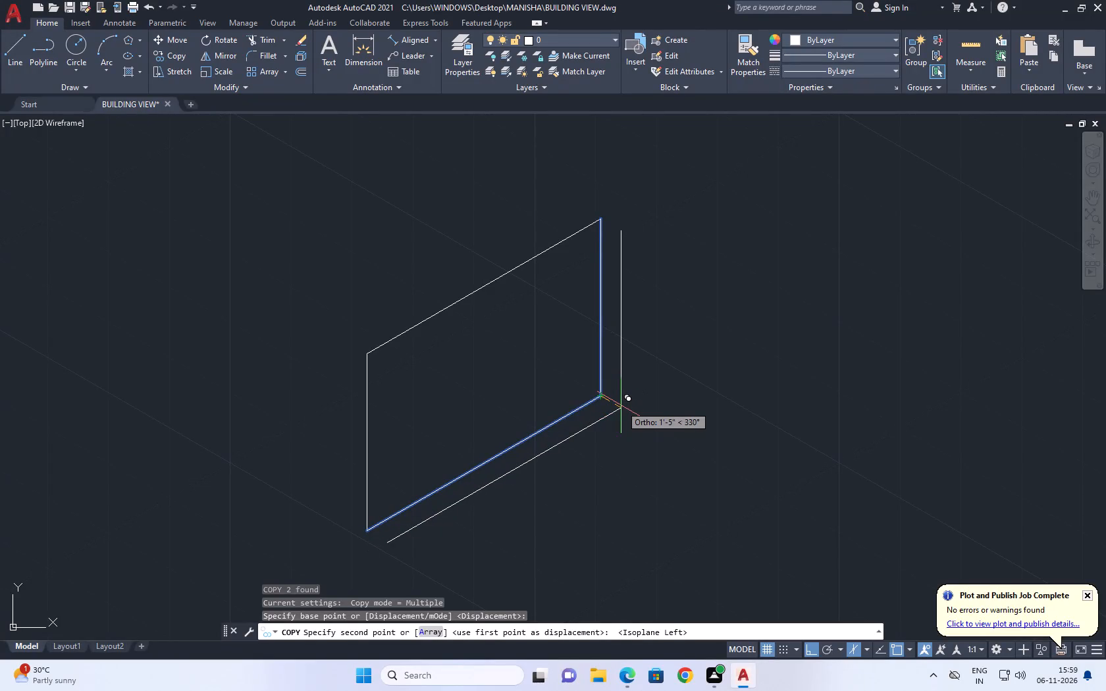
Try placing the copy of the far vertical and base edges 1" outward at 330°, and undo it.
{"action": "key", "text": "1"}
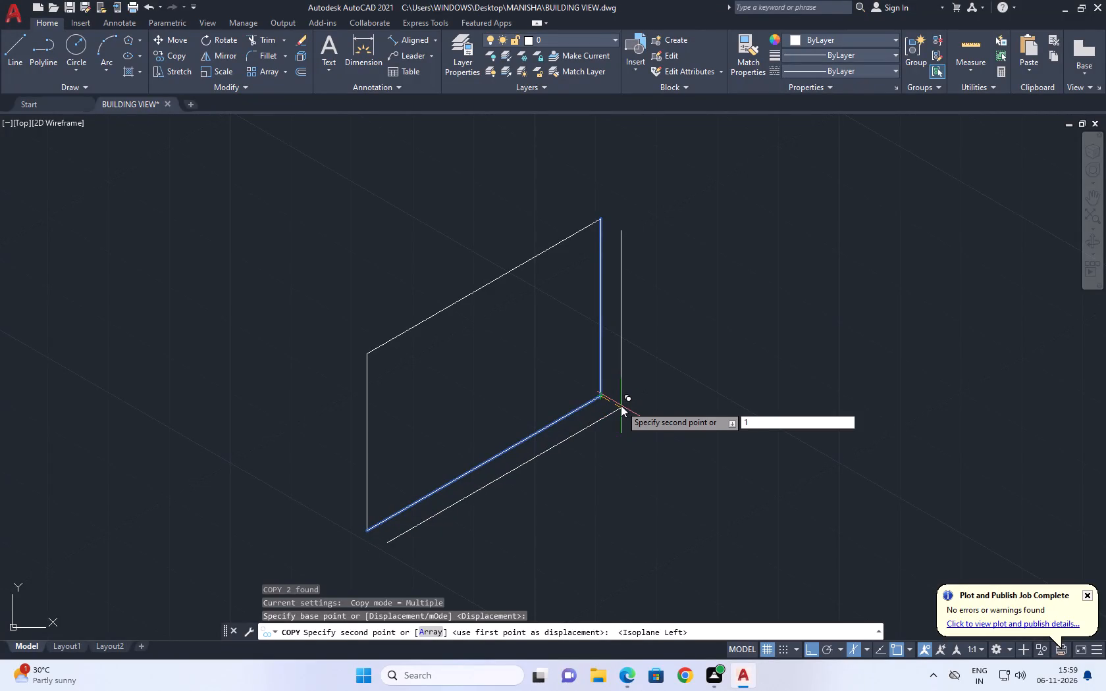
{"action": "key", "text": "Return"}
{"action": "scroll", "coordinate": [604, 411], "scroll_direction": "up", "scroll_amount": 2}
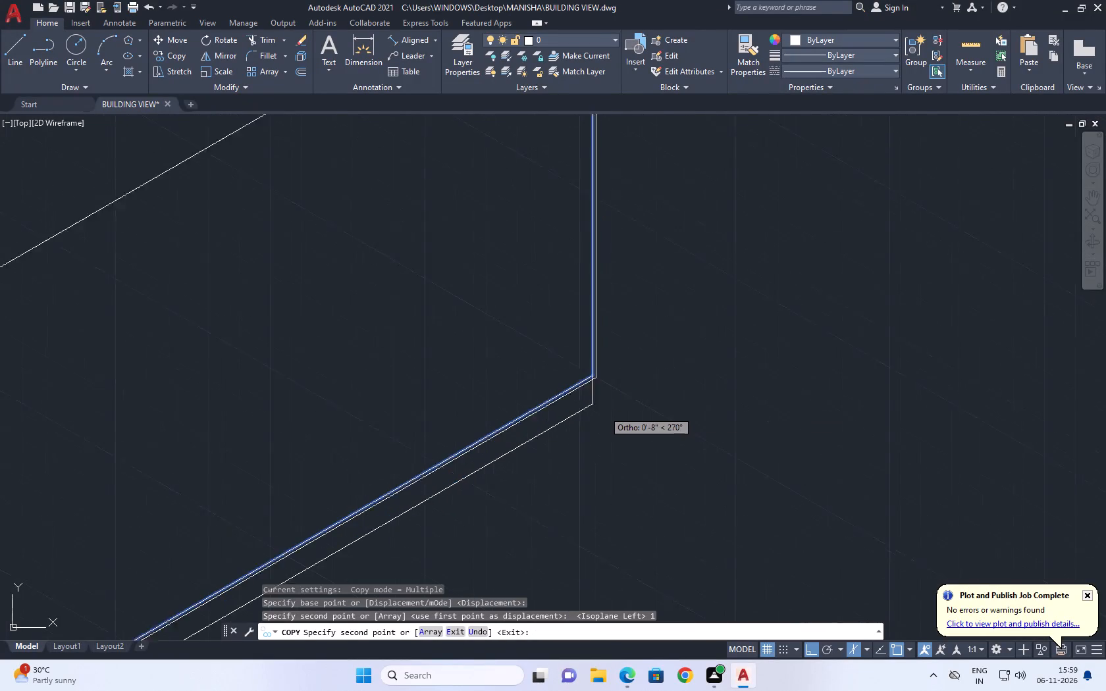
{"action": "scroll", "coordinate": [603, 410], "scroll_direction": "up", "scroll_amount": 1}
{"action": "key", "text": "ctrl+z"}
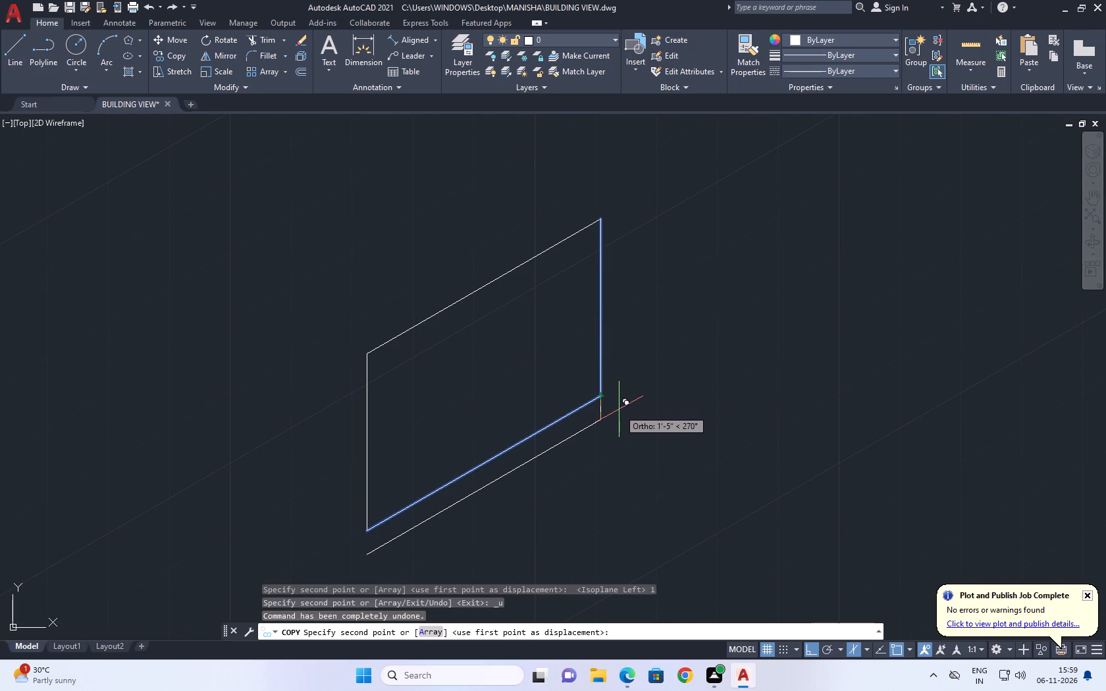
Place the copy of the far vertical and base edges 9" outward at 330° on the left isoplane.
{"action": "key", "text": "F5"}
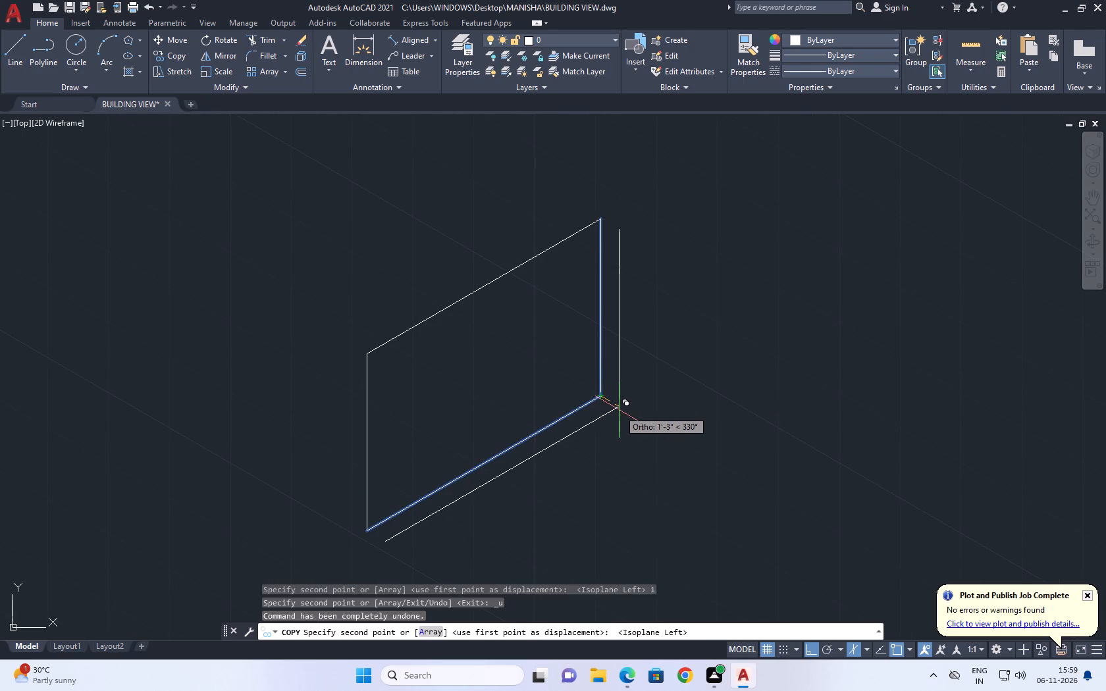
{"action": "key", "text": "9"}
{"action": "key", "text": "Return"}
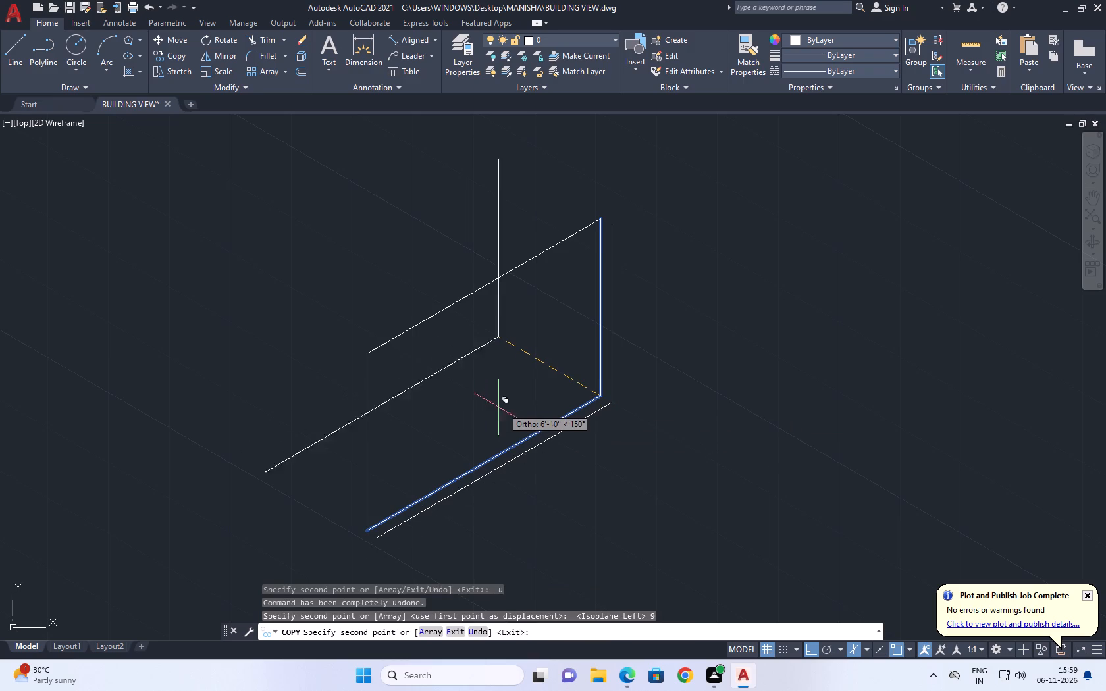
{"action": "key", "text": "space"}
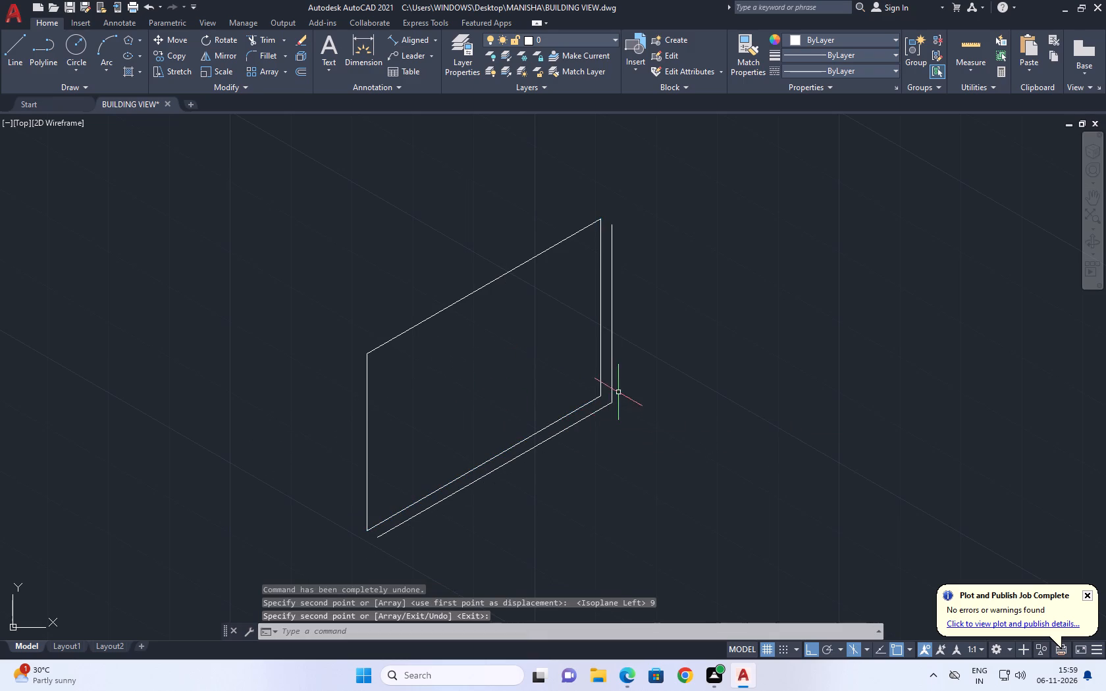
Move the copied vertical and base edges 3" back toward the wall face at 150°.
{"action": "scroll", "coordinate": [617, 390], "scroll_direction": "up", "scroll_amount": 1}
{"action": "left_click", "coordinate": [612, 440]}
{"action": "left_click", "coordinate": [604, 405]}
{"action": "middle_click_drag", "start_coordinate": [634, 422], "coordinate": [645, 447]}
{"action": "scroll", "coordinate": [645, 447], "scroll_direction": "up", "scroll_amount": 1}
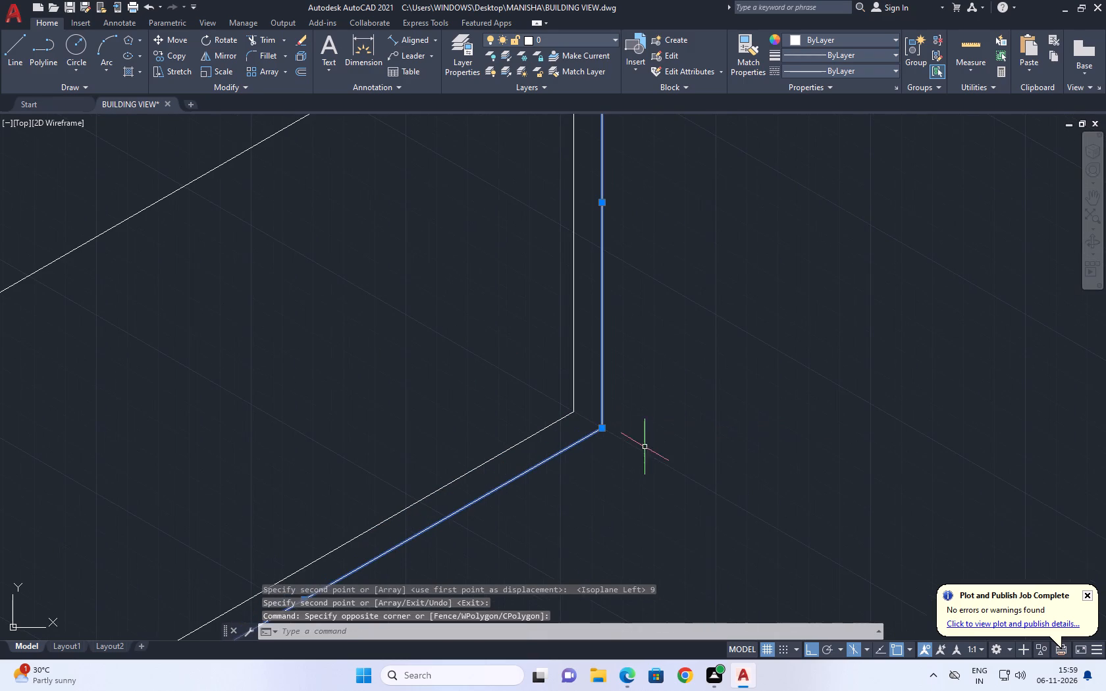
{"action": "key", "text": "m"}
{"action": "key", "text": "space"}
{"action": "left_click", "coordinate": [671, 459]}
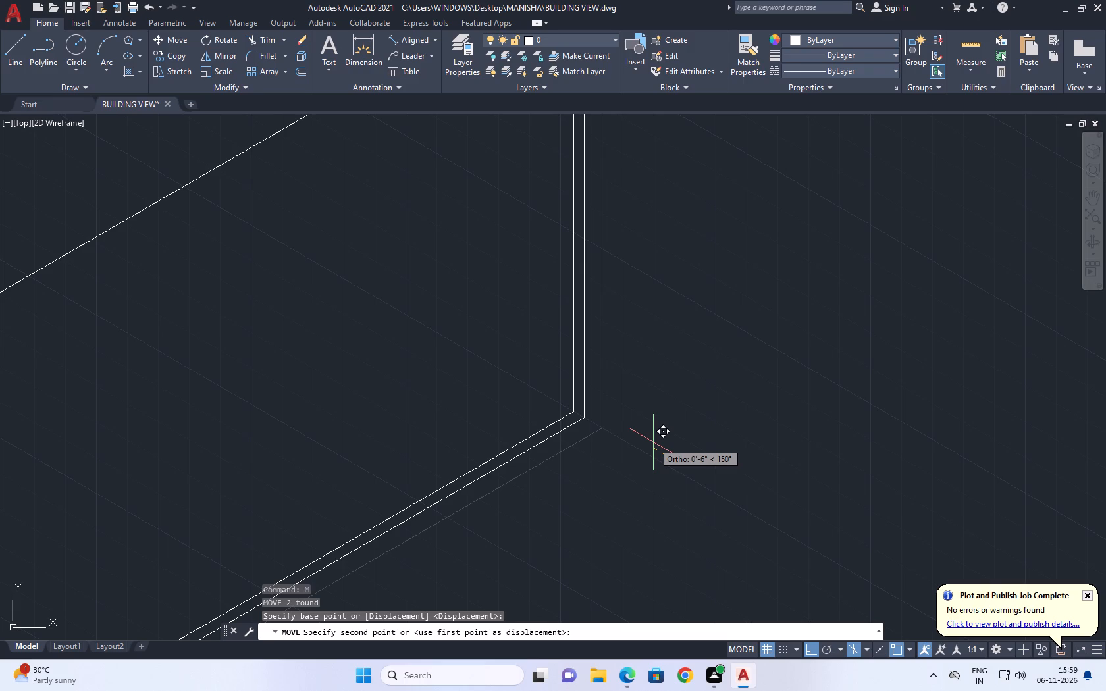
{"action": "key", "text": "3"}
{"action": "key", "text": "Return"}
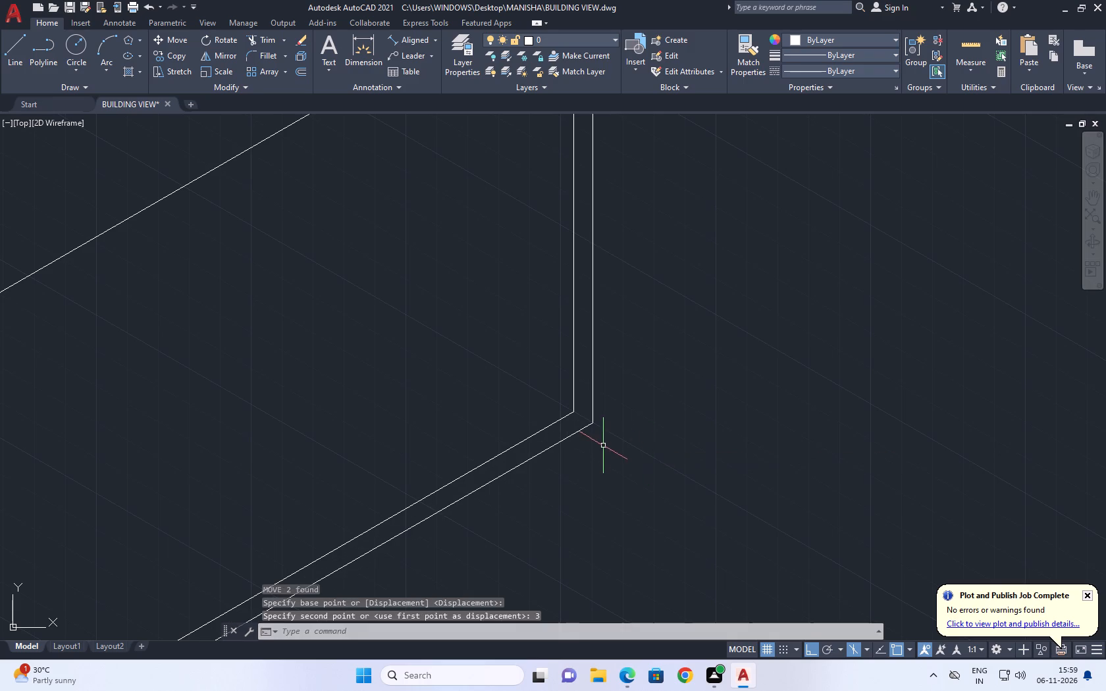
Fillet the wall's top edge with the copied outer vertical edge at zero radius to close the upper far corner.
{"action": "scroll", "coordinate": [603, 442], "scroll_direction": "down", "scroll_amount": 3}
{"action": "middle_click_drag", "start_coordinate": [685, 415], "coordinate": [498, 434]}
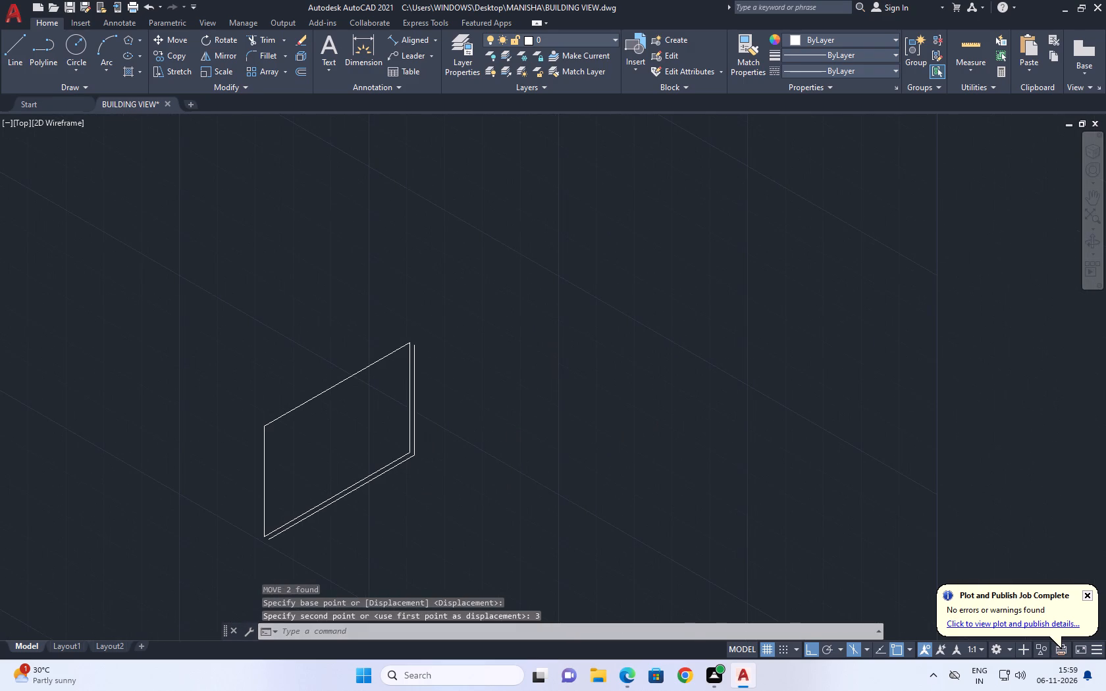
{"action": "scroll", "coordinate": [366, 371], "scroll_direction": "up", "scroll_amount": 3}
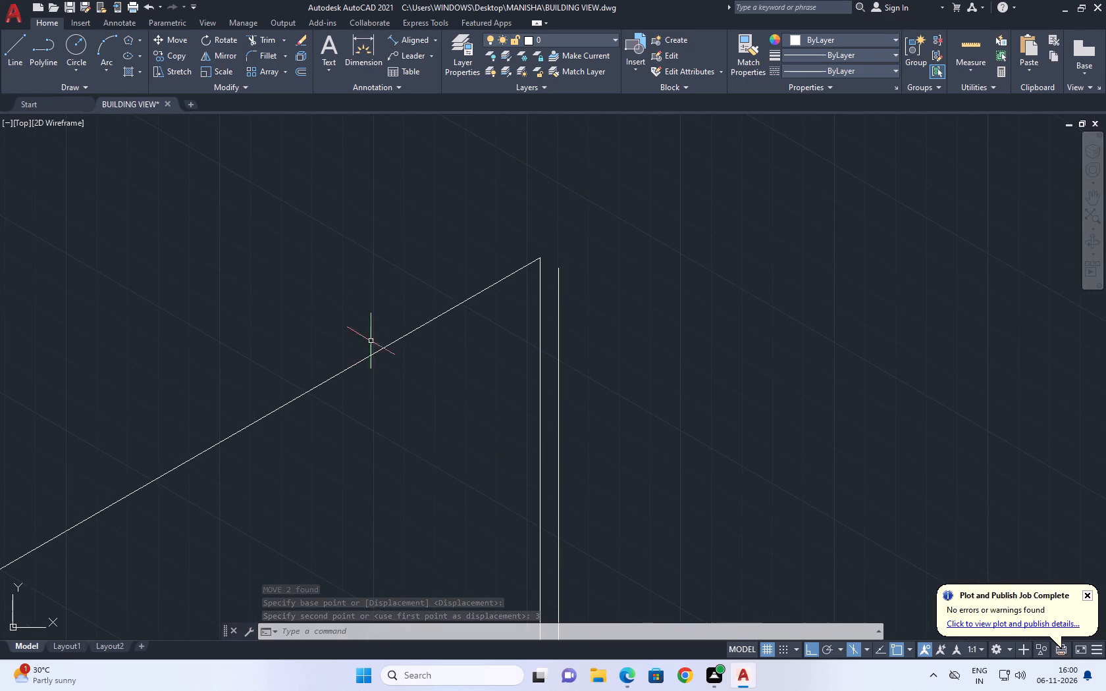
{"action": "key", "text": "f"}
{"action": "key", "text": "space"}
{"action": "left_click", "coordinate": [512, 271]}
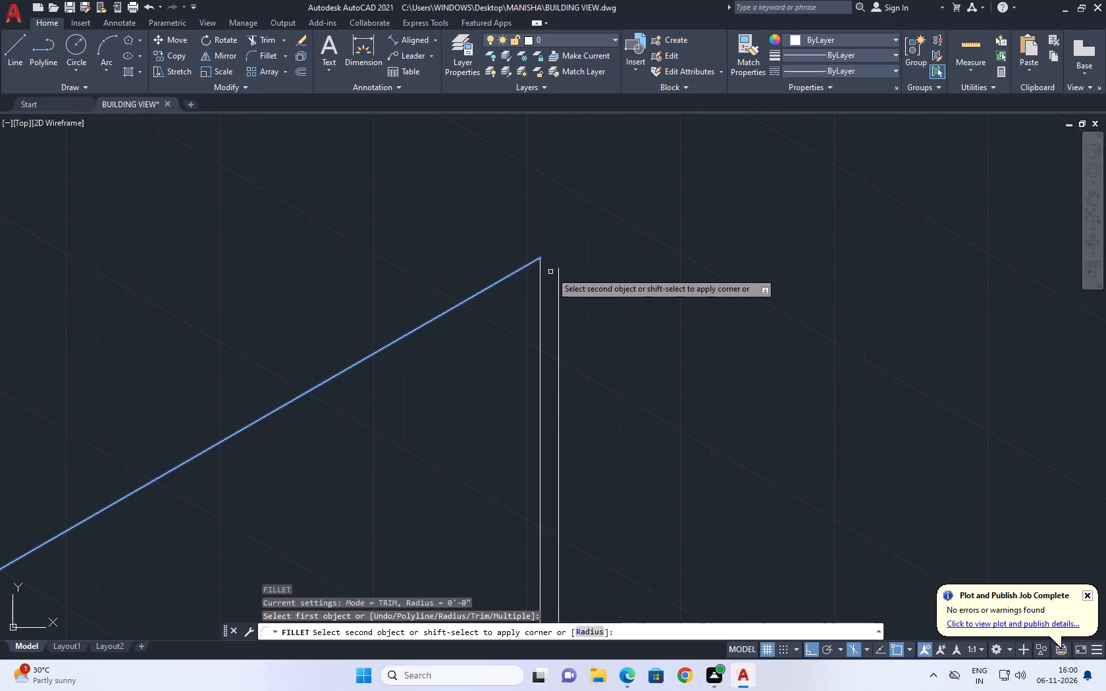
{"action": "left_click", "coordinate": [556, 274]}
{"action": "scroll", "coordinate": [559, 274], "scroll_direction": "down", "scroll_amount": 2}
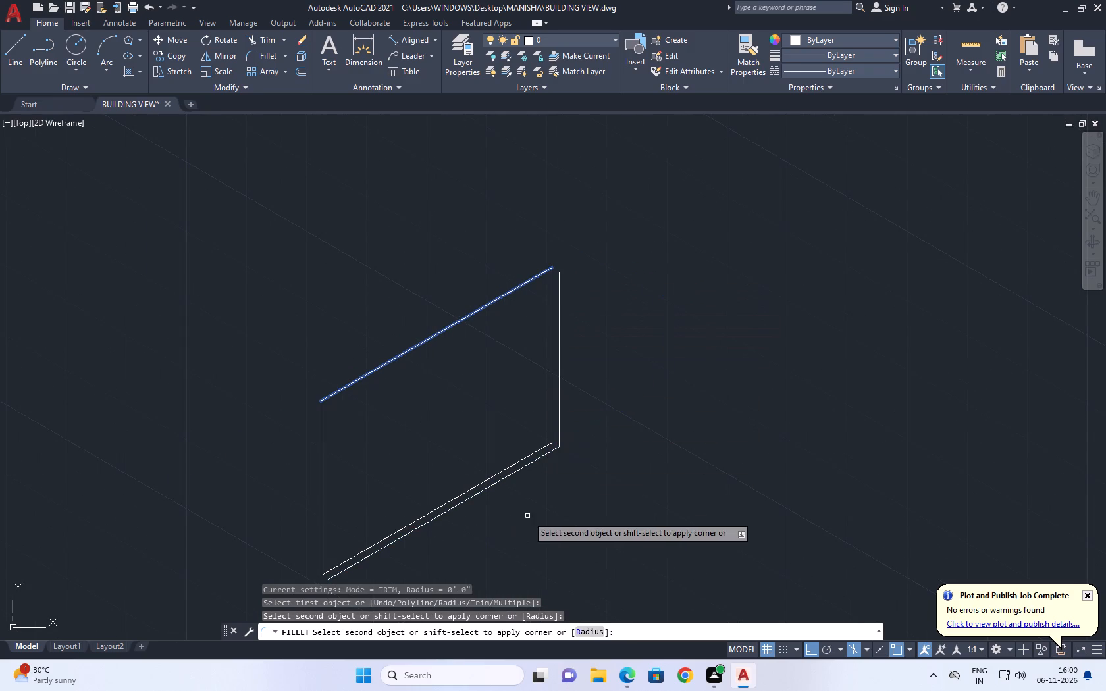
{"action": "left_click", "coordinate": [560, 278]}
{"action": "middle_click_drag", "start_coordinate": [606, 382], "coordinate": [661, 271]}
{"action": "scroll", "coordinate": [646, 281], "scroll_direction": "down", "scroll_amount": 1}
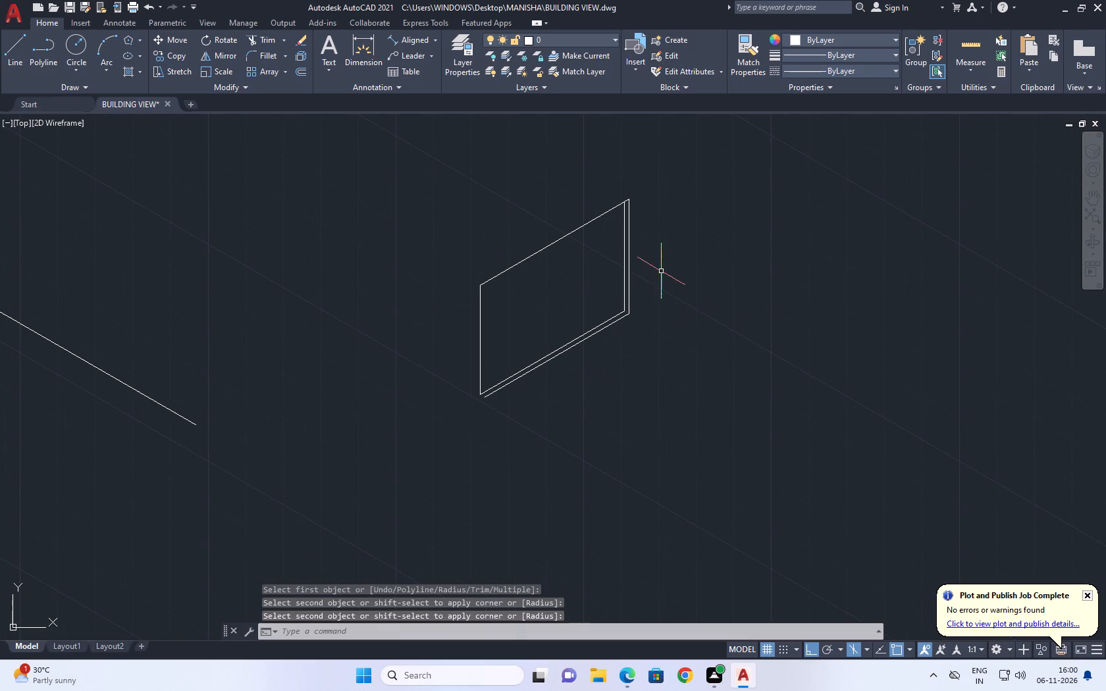
Fillet the wall's near vertical edge with the copied outer base edge at zero radius to close the lower corner.
{"action": "key", "text": "space"}
{"action": "middle_click_drag", "start_coordinate": [594, 434], "coordinate": [662, 370]}
{"action": "scroll", "coordinate": [669, 359], "scroll_direction": "up", "scroll_amount": 1}
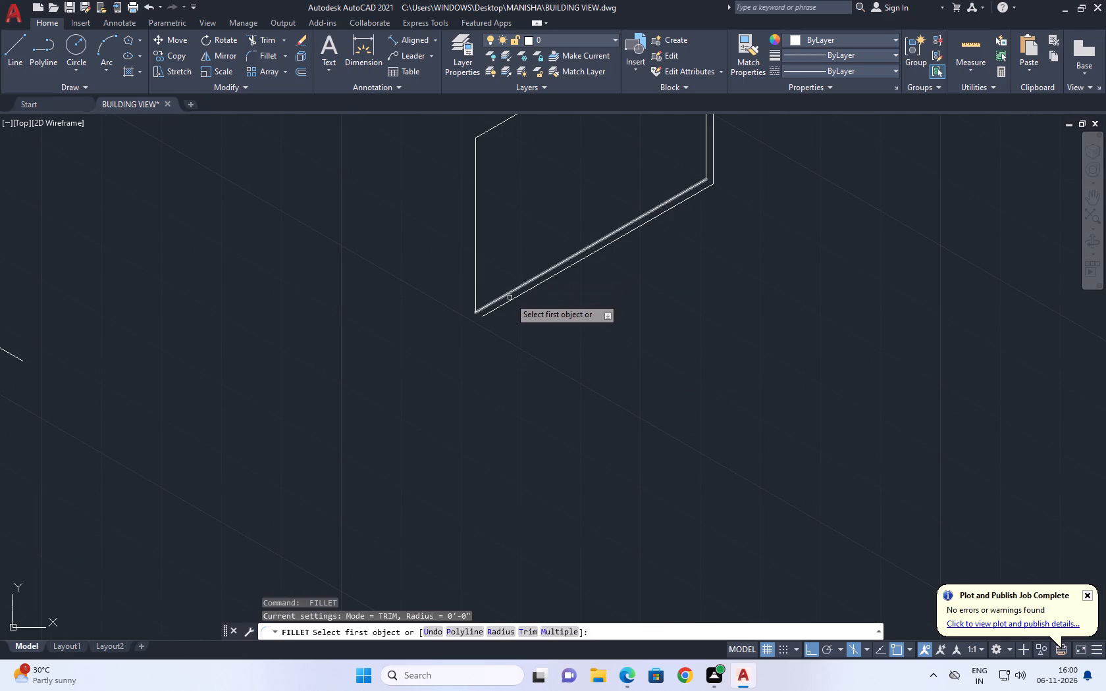
{"action": "left_click", "coordinate": [475, 292]}
{"action": "left_click", "coordinate": [493, 309]}
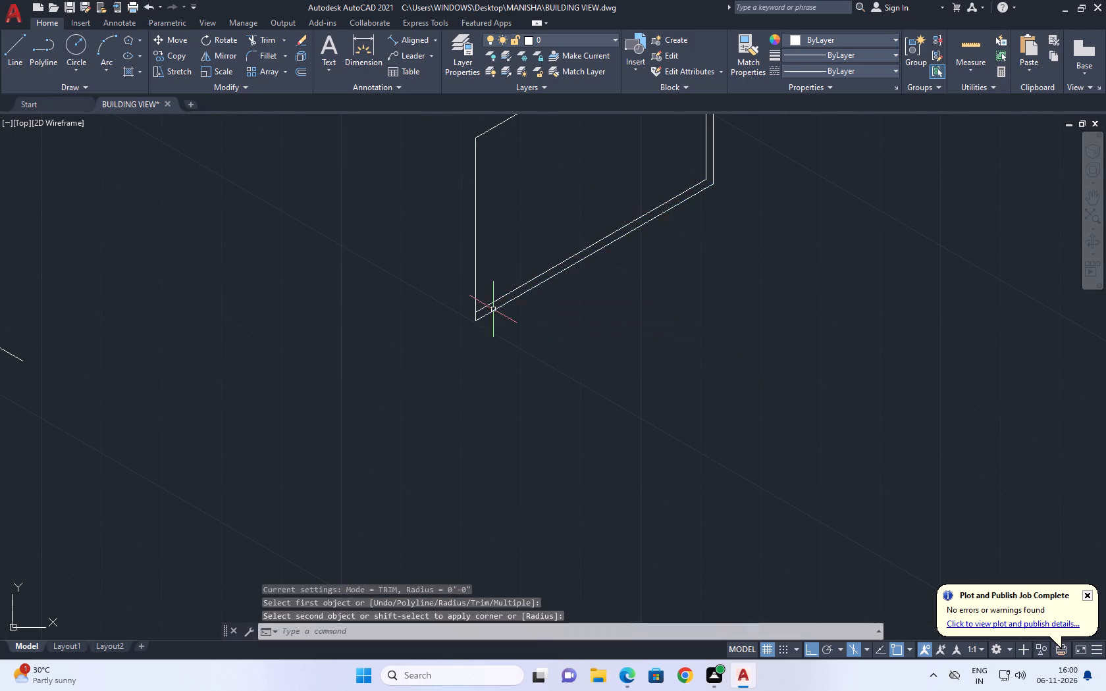
{"action": "scroll", "coordinate": [506, 301], "scroll_direction": "down", "scroll_amount": 1}
{"action": "middle_click_drag", "start_coordinate": [591, 249], "coordinate": [586, 273]}
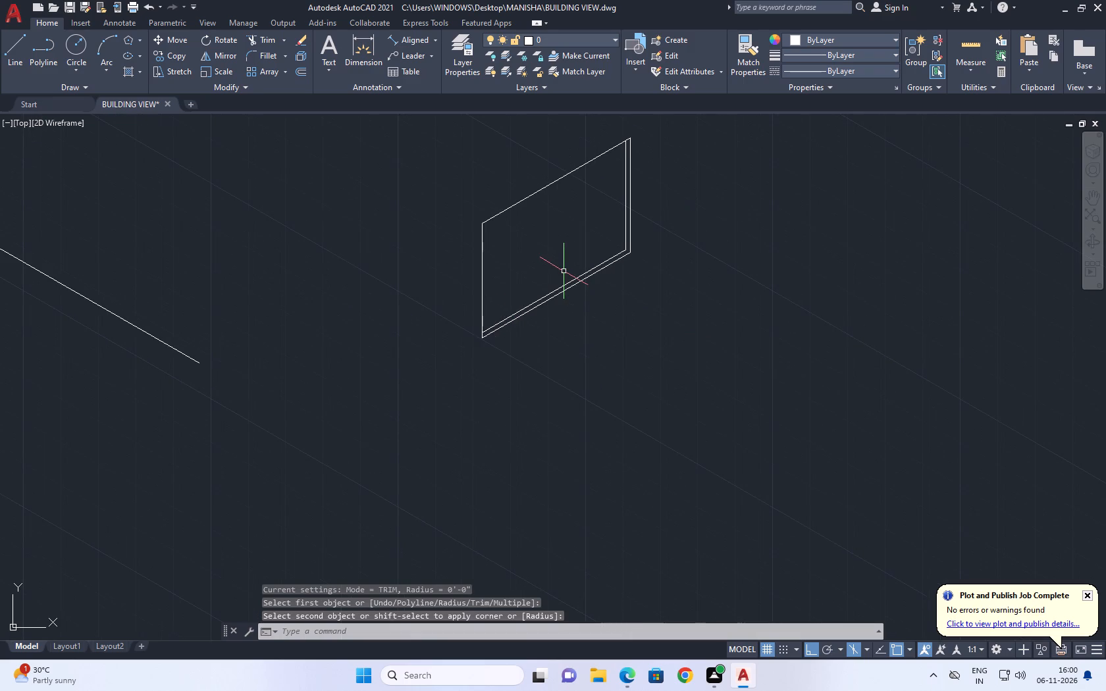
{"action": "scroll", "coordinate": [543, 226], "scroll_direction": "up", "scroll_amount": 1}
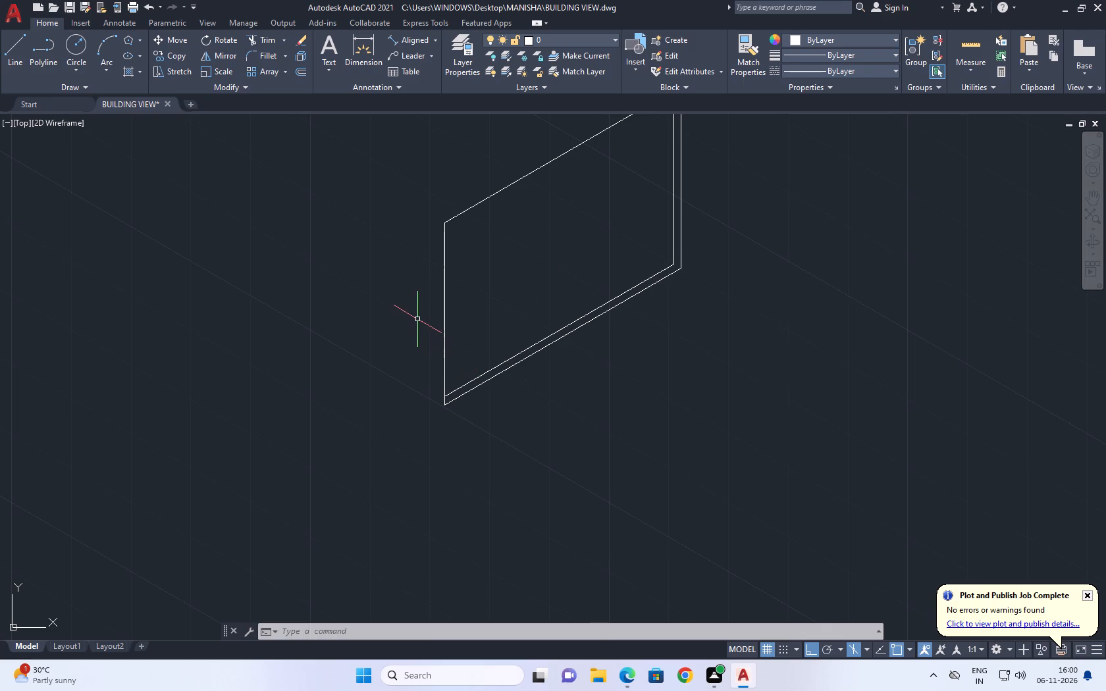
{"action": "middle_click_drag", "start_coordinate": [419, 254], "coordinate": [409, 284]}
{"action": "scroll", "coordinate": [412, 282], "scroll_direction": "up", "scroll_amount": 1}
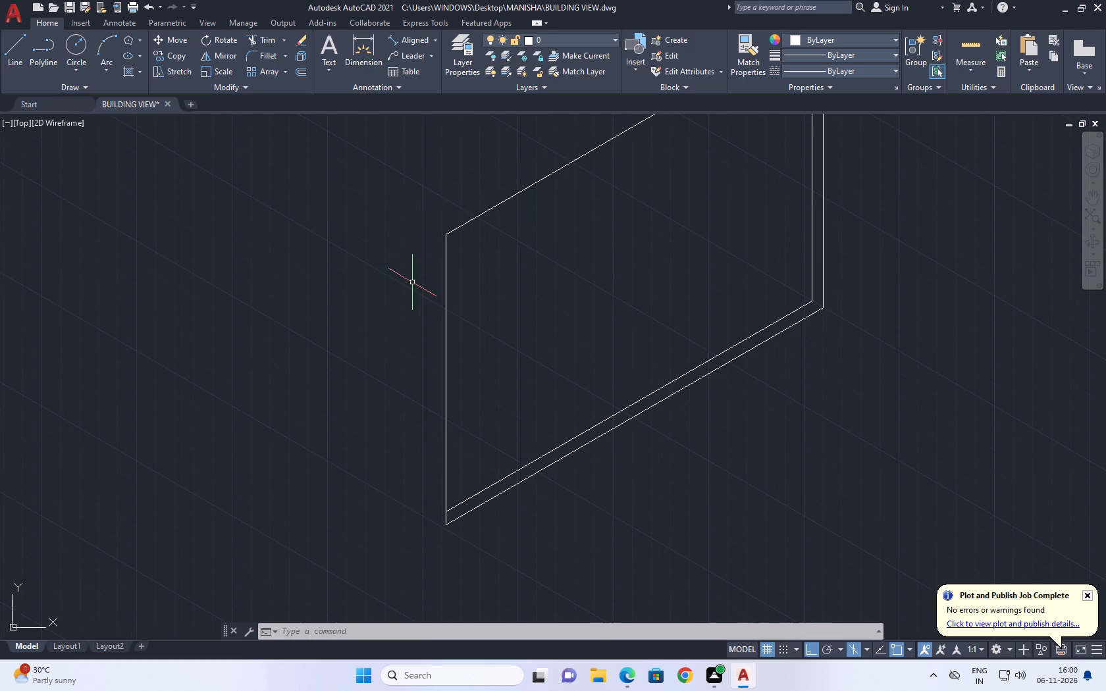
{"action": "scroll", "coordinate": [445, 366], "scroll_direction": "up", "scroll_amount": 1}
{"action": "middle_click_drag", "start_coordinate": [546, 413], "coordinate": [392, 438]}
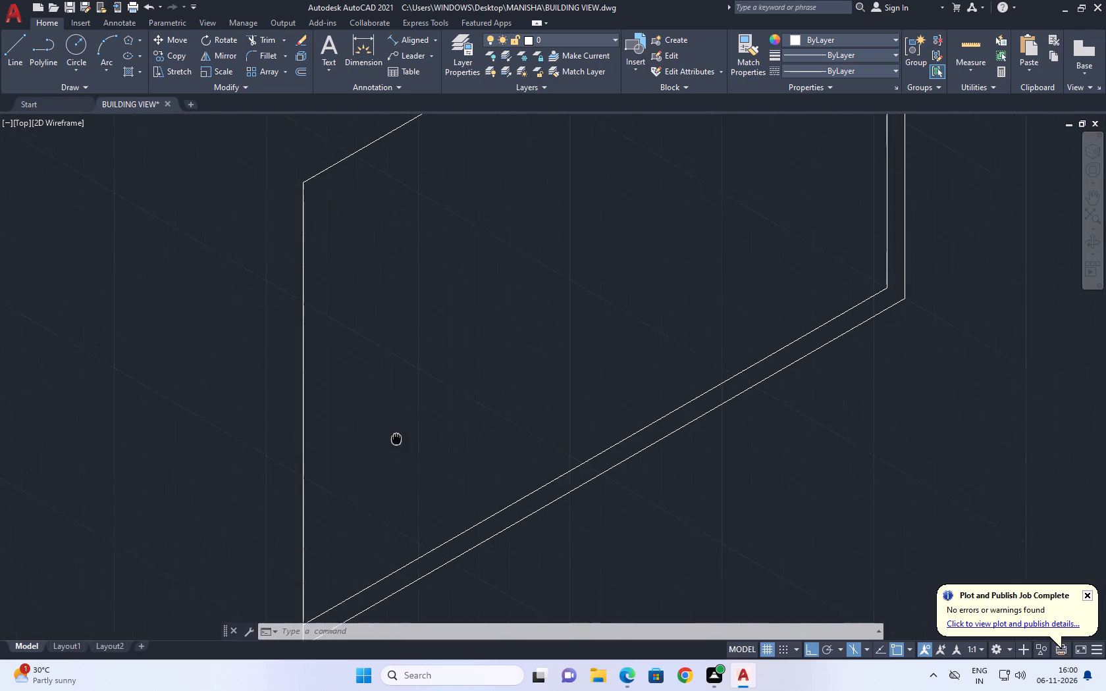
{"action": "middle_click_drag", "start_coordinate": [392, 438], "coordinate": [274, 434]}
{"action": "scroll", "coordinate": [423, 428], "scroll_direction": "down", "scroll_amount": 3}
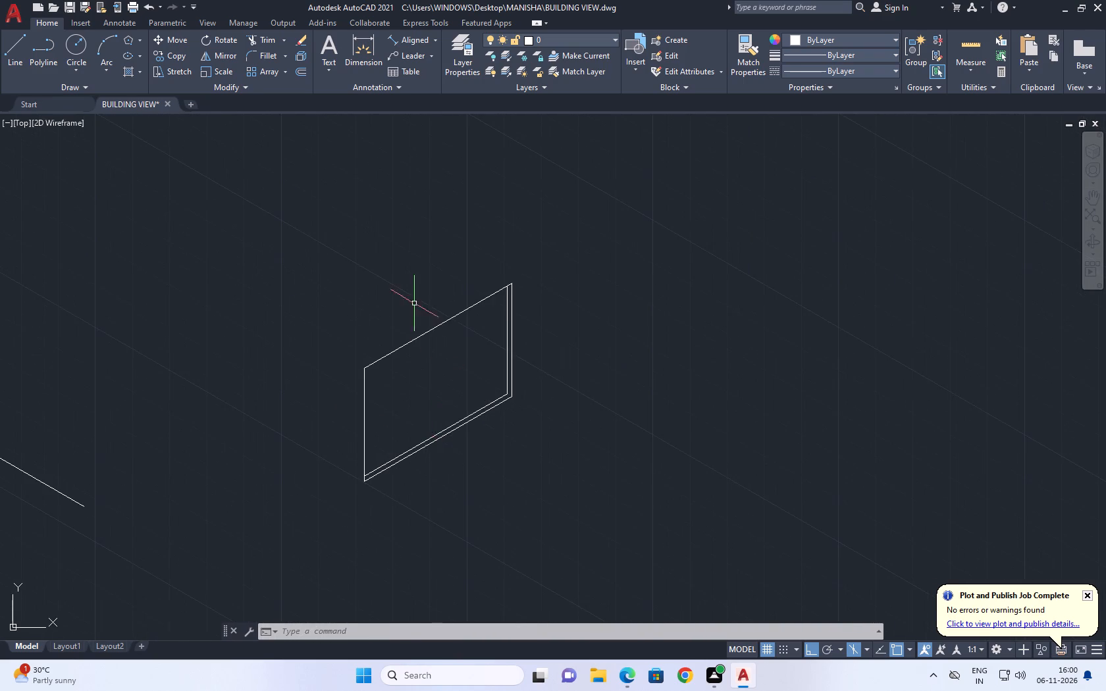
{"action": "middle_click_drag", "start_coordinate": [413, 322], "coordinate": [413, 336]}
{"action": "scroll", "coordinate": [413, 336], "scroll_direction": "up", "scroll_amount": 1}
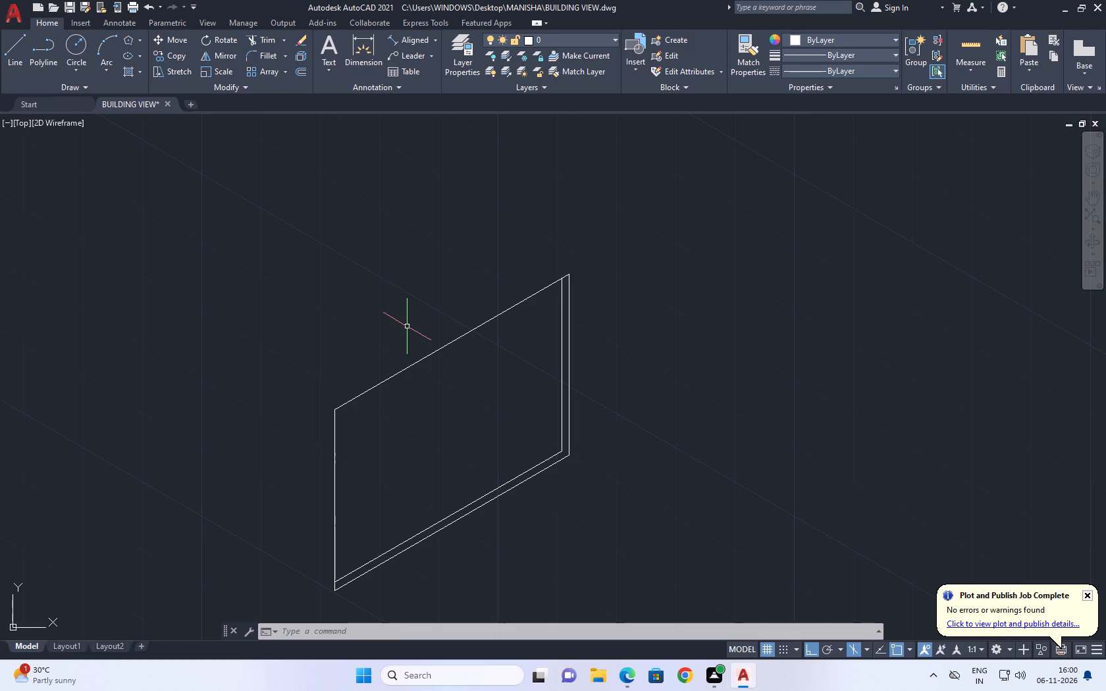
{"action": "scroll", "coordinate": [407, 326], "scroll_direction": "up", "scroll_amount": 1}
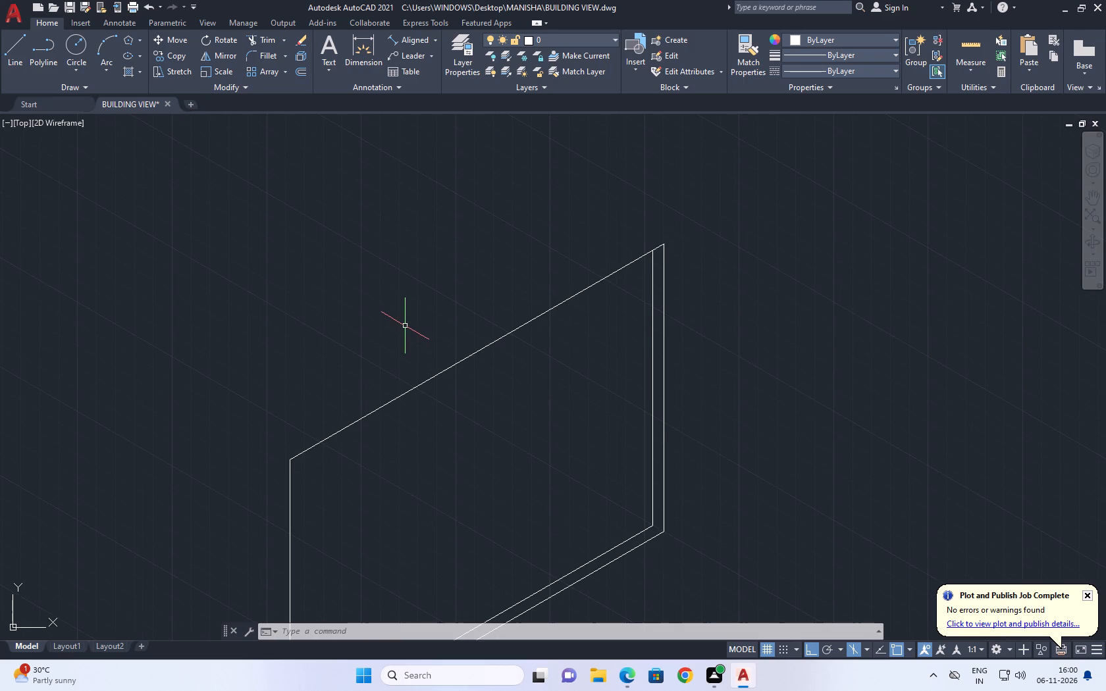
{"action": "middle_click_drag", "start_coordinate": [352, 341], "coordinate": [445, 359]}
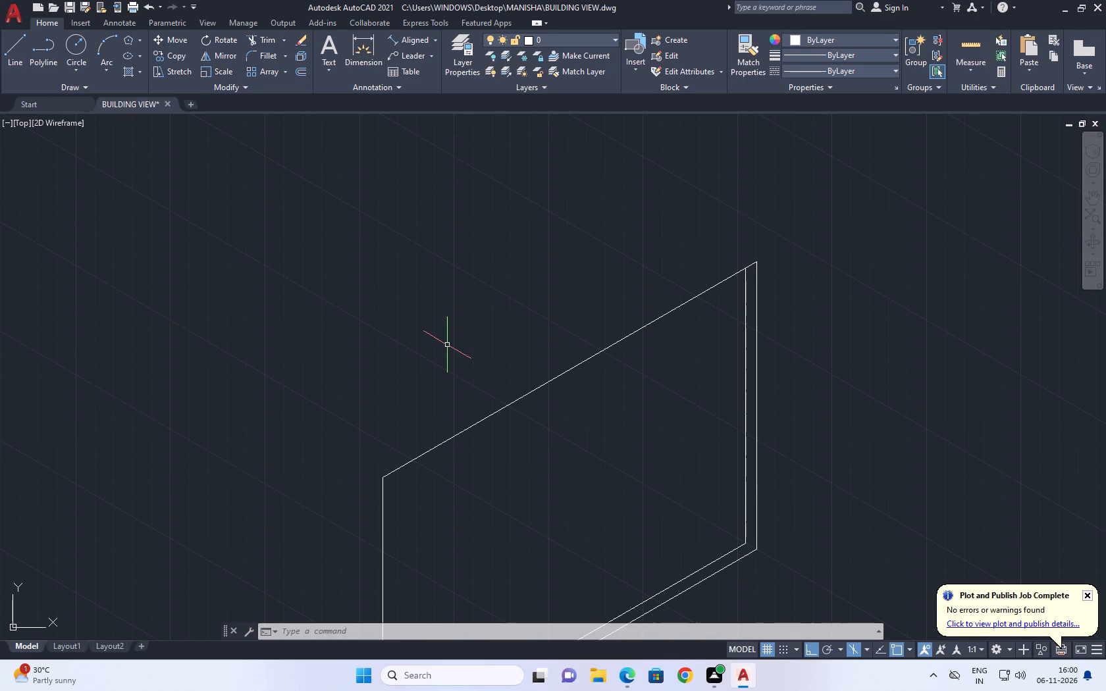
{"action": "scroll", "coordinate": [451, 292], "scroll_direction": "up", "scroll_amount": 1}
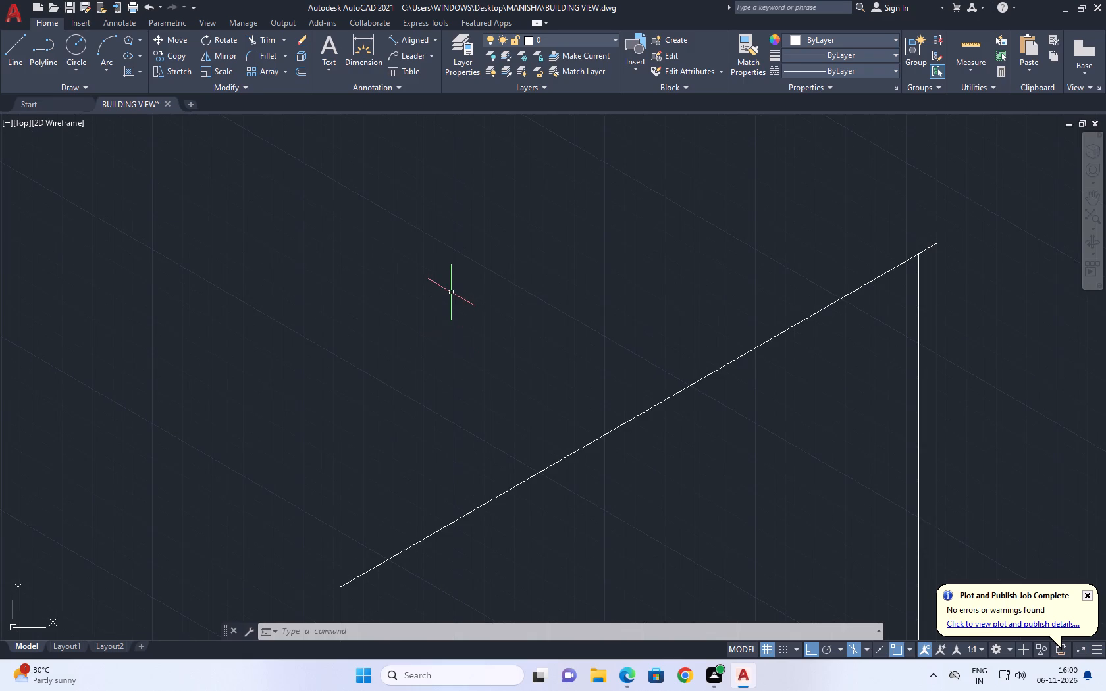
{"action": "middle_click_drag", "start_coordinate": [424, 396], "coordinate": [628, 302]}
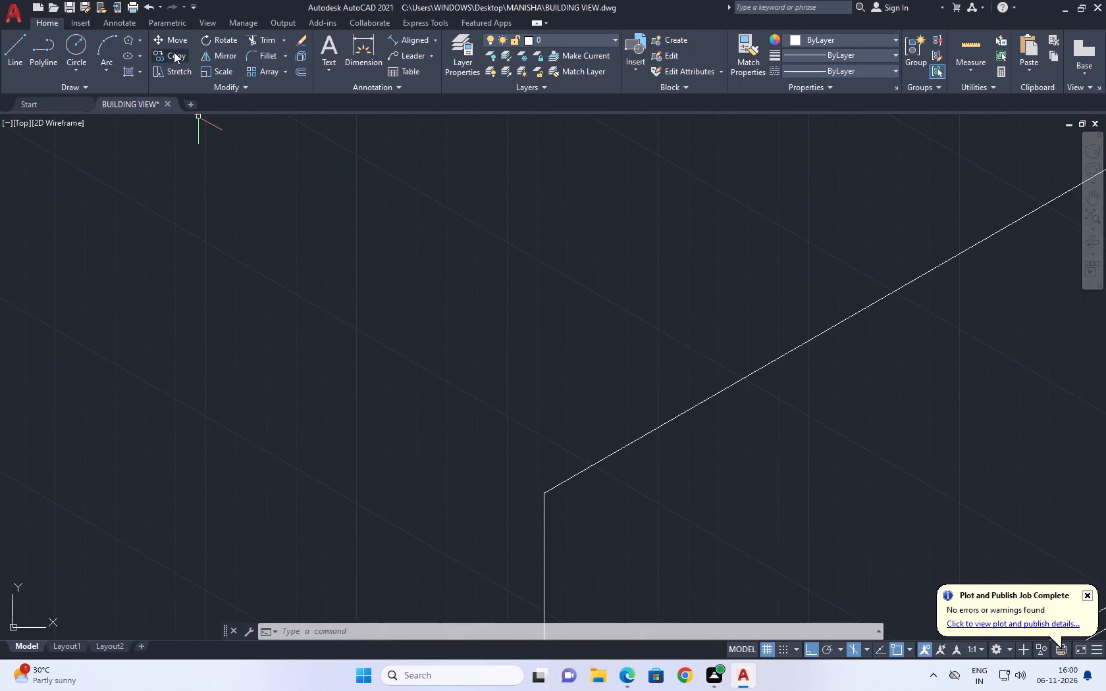
Draw a 28' line at 150° from the near top corner of the wall face and continue it 6' in the same direction.
{"action": "left_click", "coordinate": [2, 49]}
{"action": "scroll", "coordinate": [747, 628], "scroll_direction": "down", "scroll_amount": 3}
{"action": "middle_click_drag", "start_coordinate": [713, 533], "coordinate": [711, 530]}
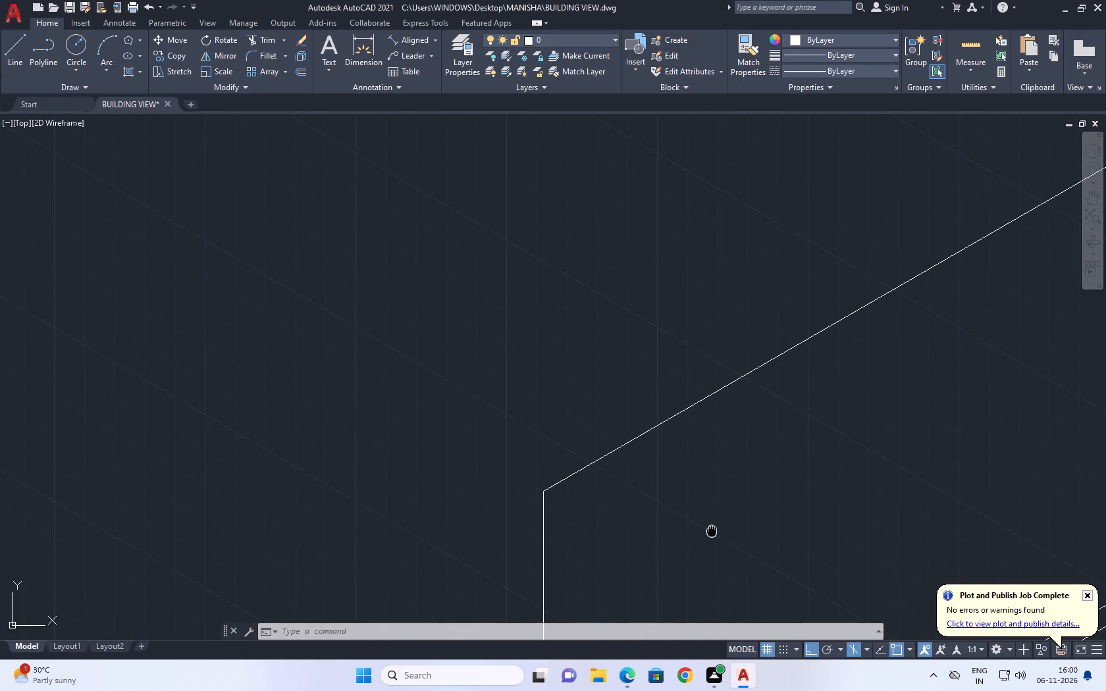
{"action": "middle_click_drag", "start_coordinate": [711, 530], "coordinate": [704, 526]}
{"action": "scroll", "coordinate": [679, 521], "scroll_direction": "down", "scroll_amount": 3}
{"action": "left_click", "coordinate": [18, 61]}
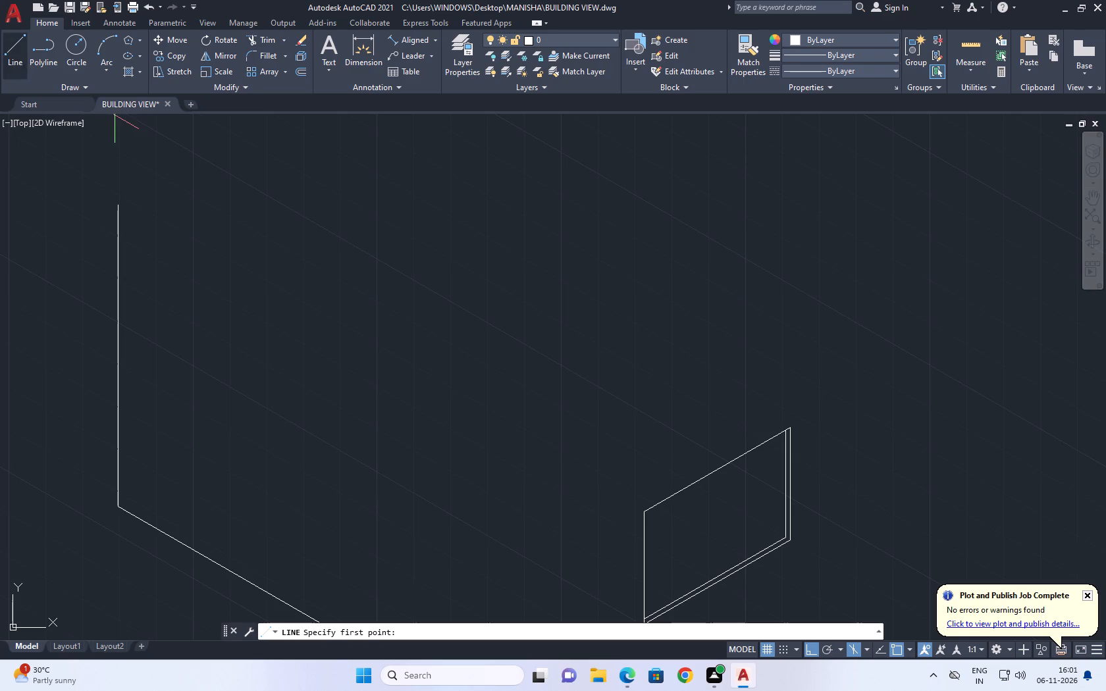
{"action": "left_click", "coordinate": [646, 512]}
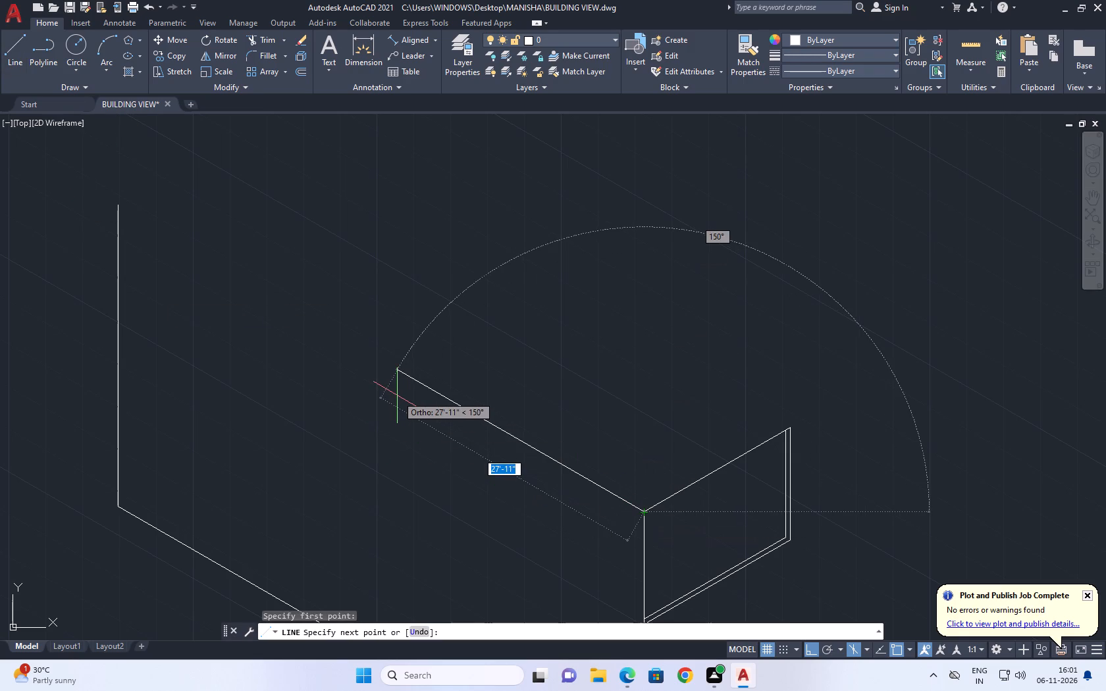
{"action": "type", "text": "28'"}
{"action": "key", "text": "Return"}
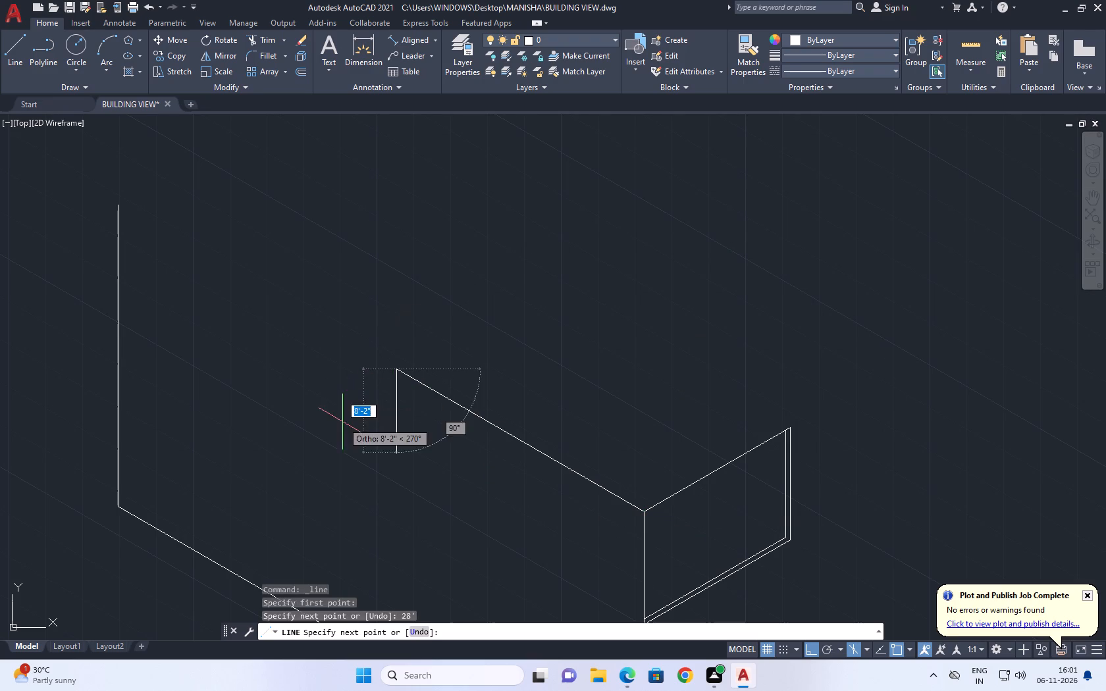
{"action": "middle_click_drag", "start_coordinate": [434, 448], "coordinate": [463, 399]}
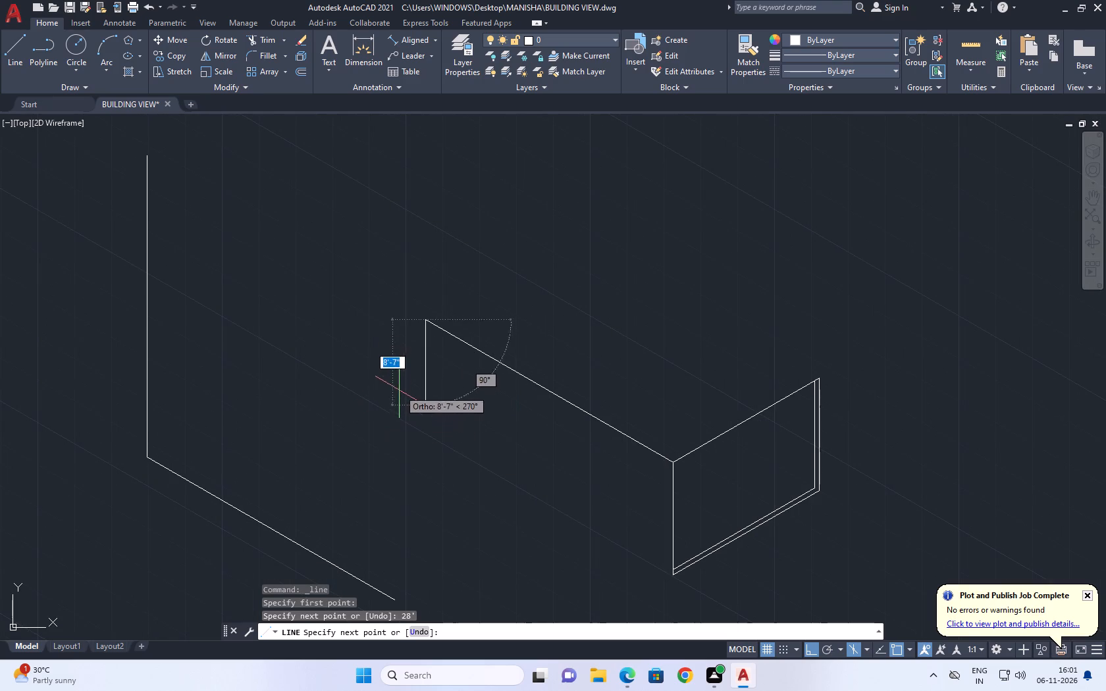
{"action": "key", "text": "6"}
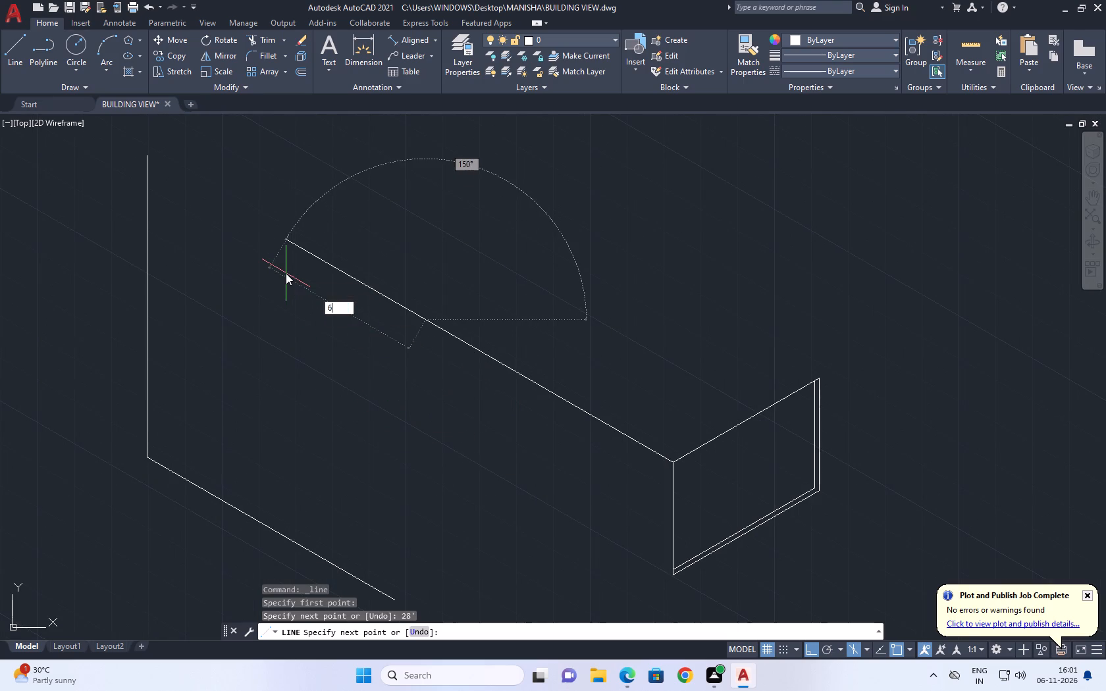
{"action": "key", "text": "apostrophe"}
{"action": "key", "text": "Return"}
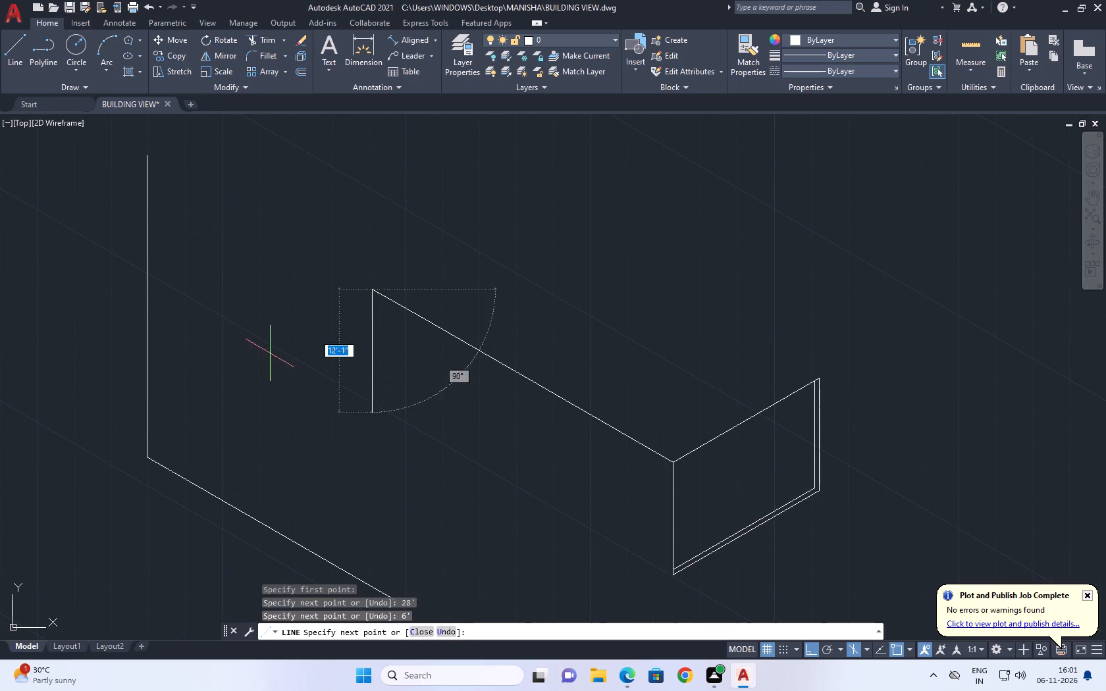
Draw a 10'6" vertical segment straight down from the far end of the 6' segment.
{"action": "middle_click_drag", "start_coordinate": [396, 394], "coordinate": [461, 351]}
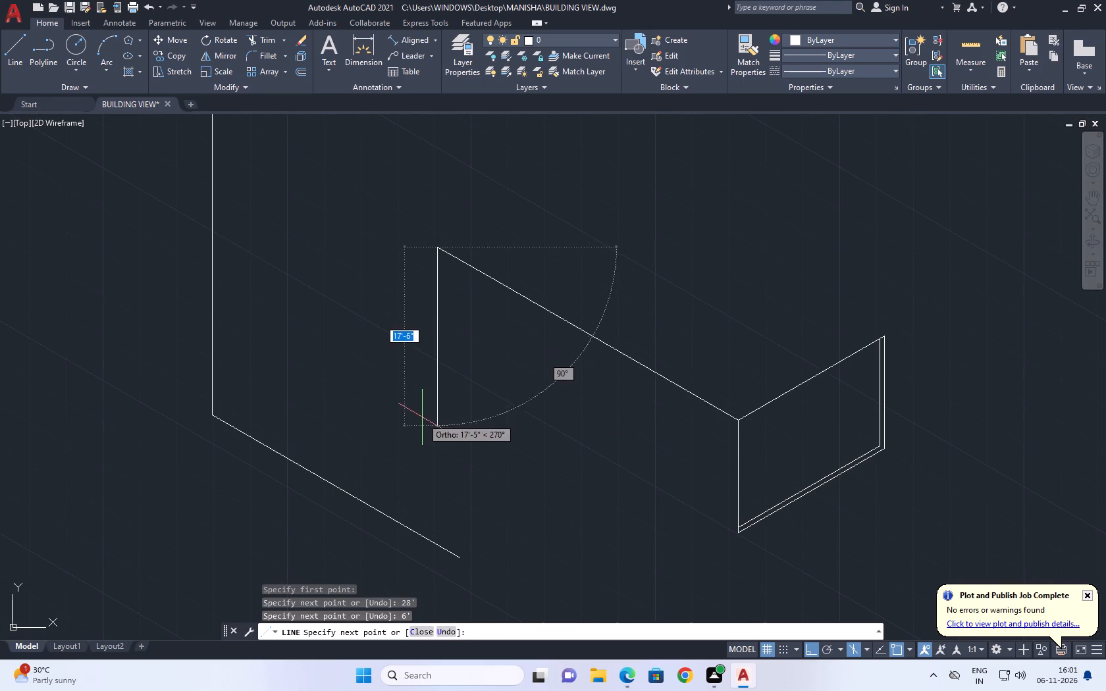
{"action": "type", "text": "10"}
{"action": "type", "text": "'6"}
{"action": "key", "text": "Return"}
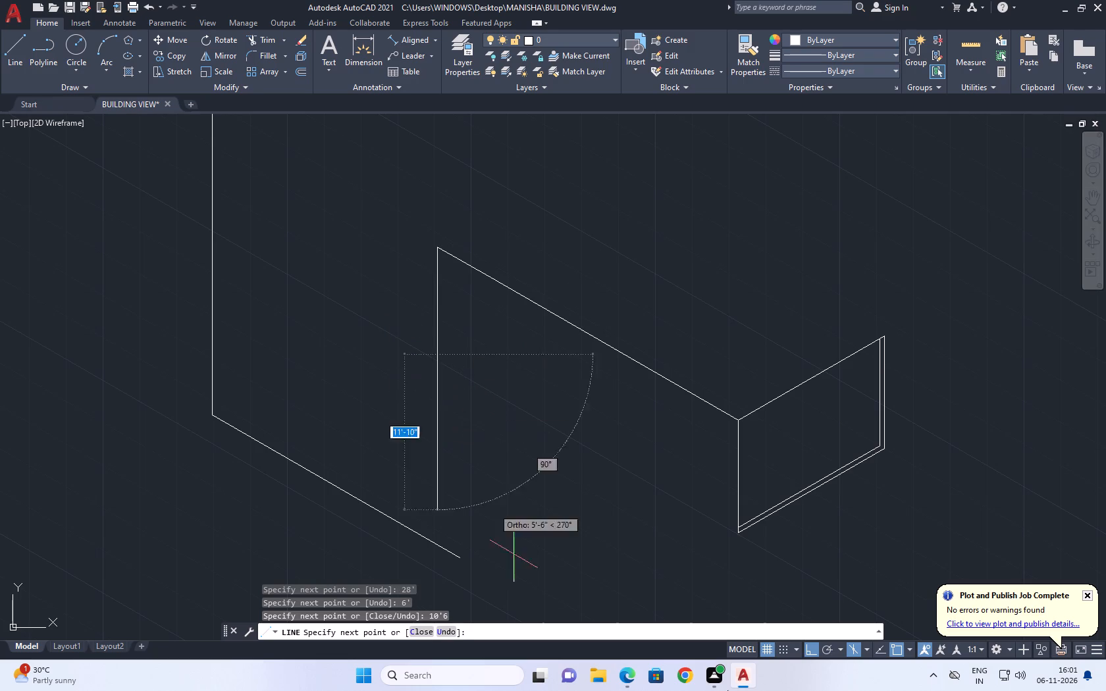
Close the long wall by drawing its base line from the far vertical's lower end to the face's near inner base corner.
{"action": "scroll", "coordinate": [750, 542], "scroll_direction": "up", "scroll_amount": 3}
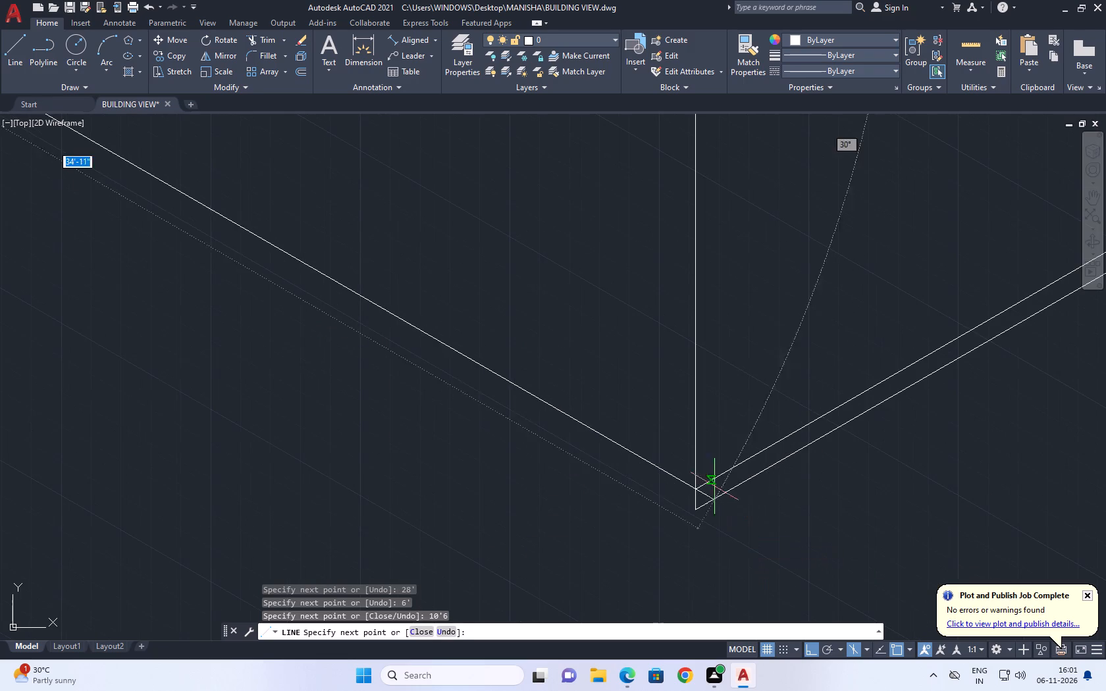
{"action": "left_click", "coordinate": [695, 489]}
{"action": "right_click", "coordinate": [665, 431]}
{"action": "left_click", "coordinate": [710, 449]}
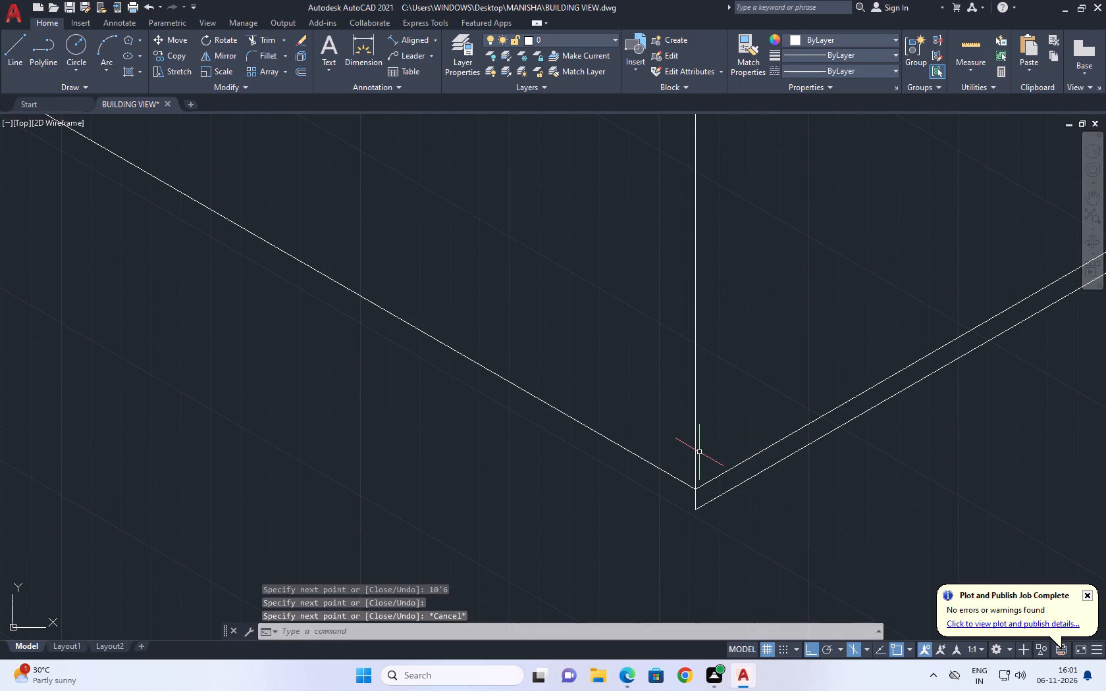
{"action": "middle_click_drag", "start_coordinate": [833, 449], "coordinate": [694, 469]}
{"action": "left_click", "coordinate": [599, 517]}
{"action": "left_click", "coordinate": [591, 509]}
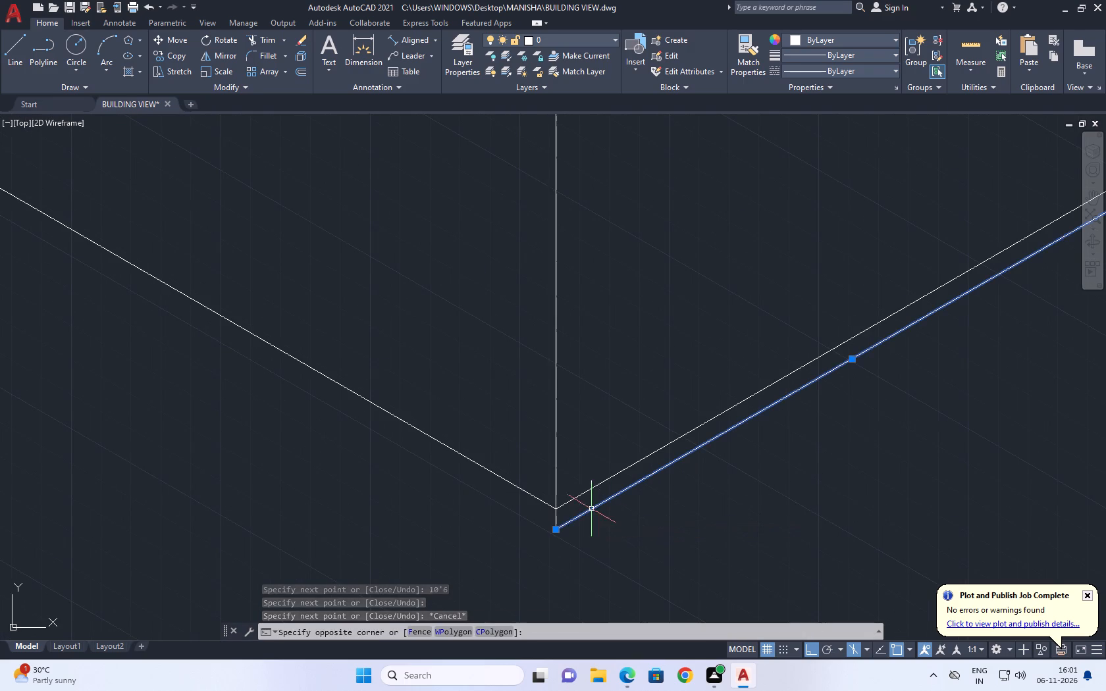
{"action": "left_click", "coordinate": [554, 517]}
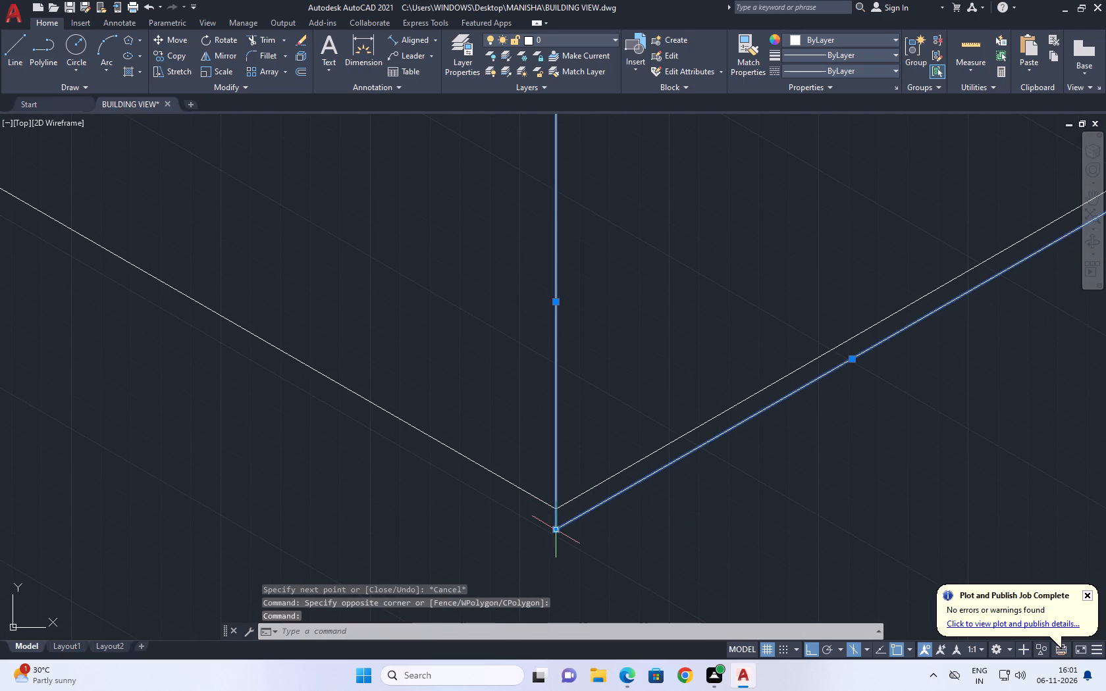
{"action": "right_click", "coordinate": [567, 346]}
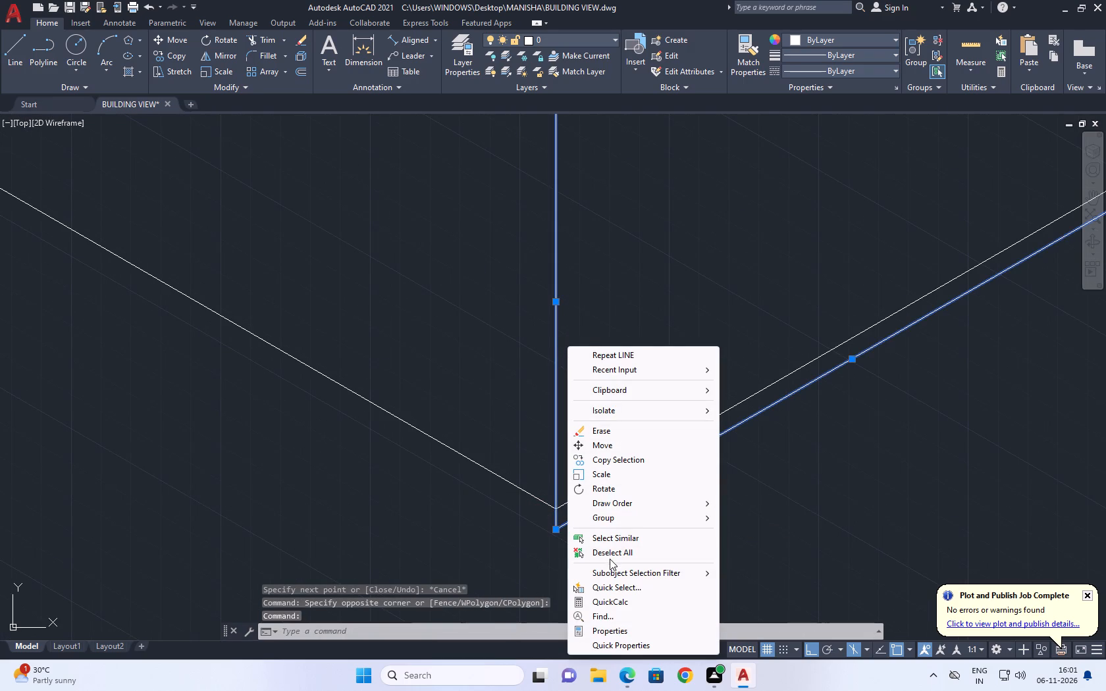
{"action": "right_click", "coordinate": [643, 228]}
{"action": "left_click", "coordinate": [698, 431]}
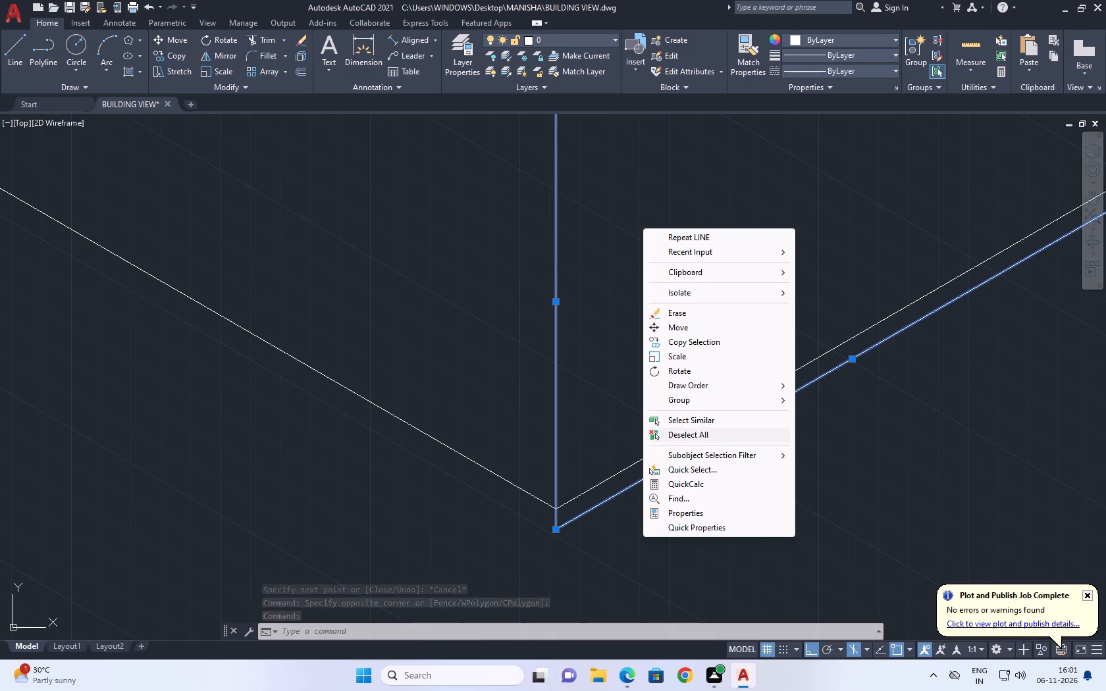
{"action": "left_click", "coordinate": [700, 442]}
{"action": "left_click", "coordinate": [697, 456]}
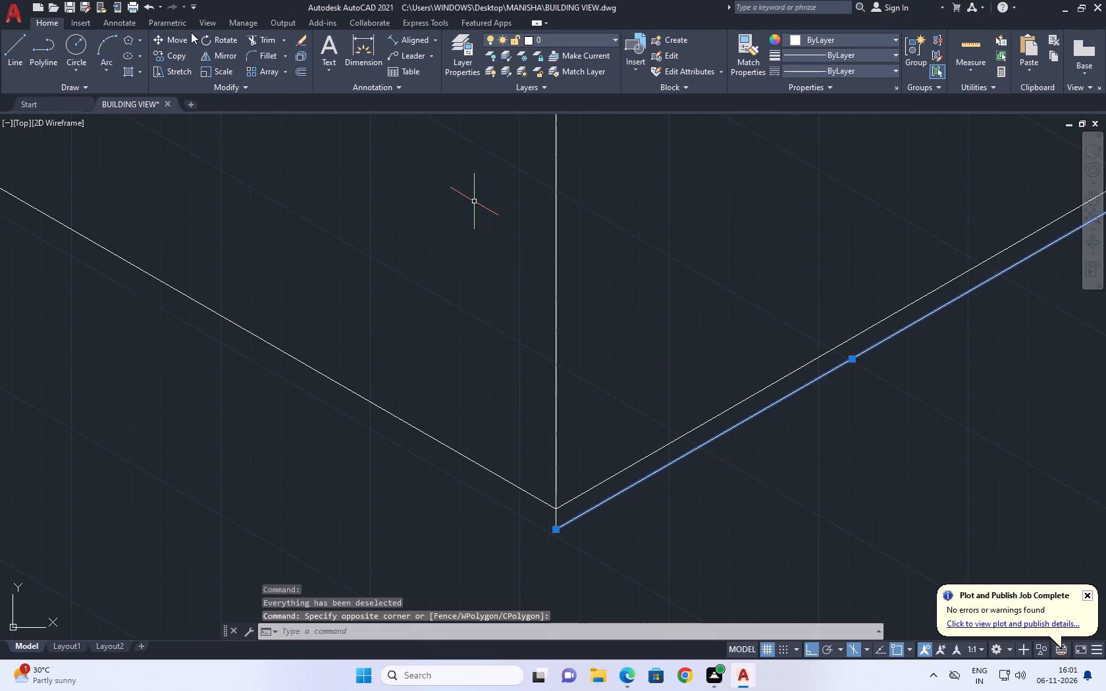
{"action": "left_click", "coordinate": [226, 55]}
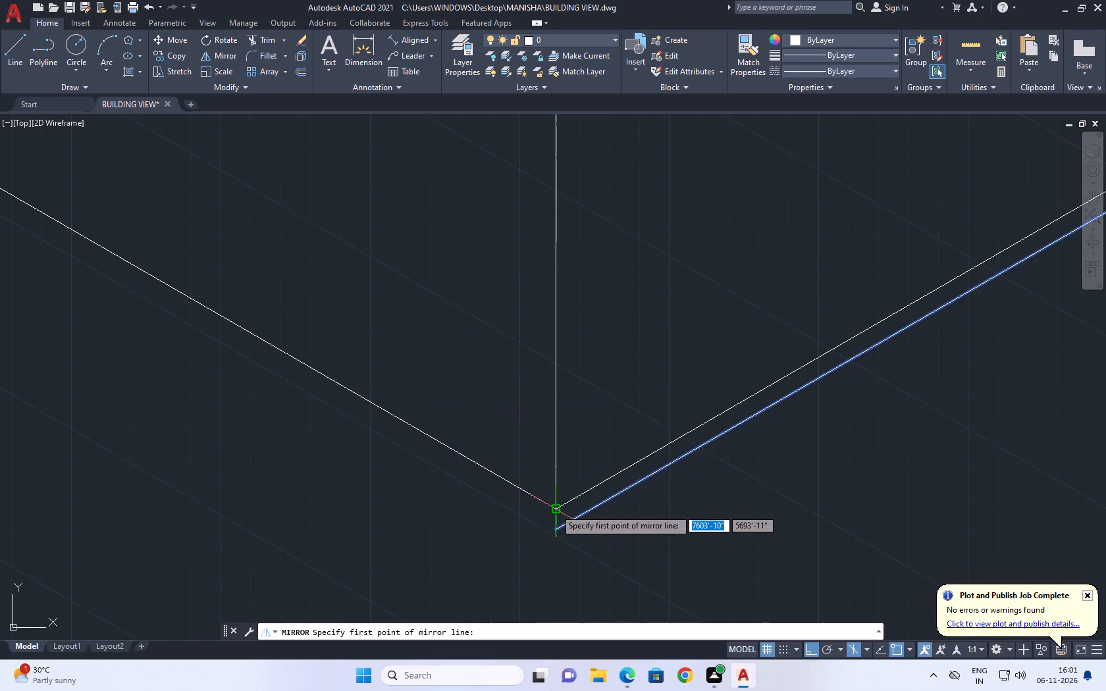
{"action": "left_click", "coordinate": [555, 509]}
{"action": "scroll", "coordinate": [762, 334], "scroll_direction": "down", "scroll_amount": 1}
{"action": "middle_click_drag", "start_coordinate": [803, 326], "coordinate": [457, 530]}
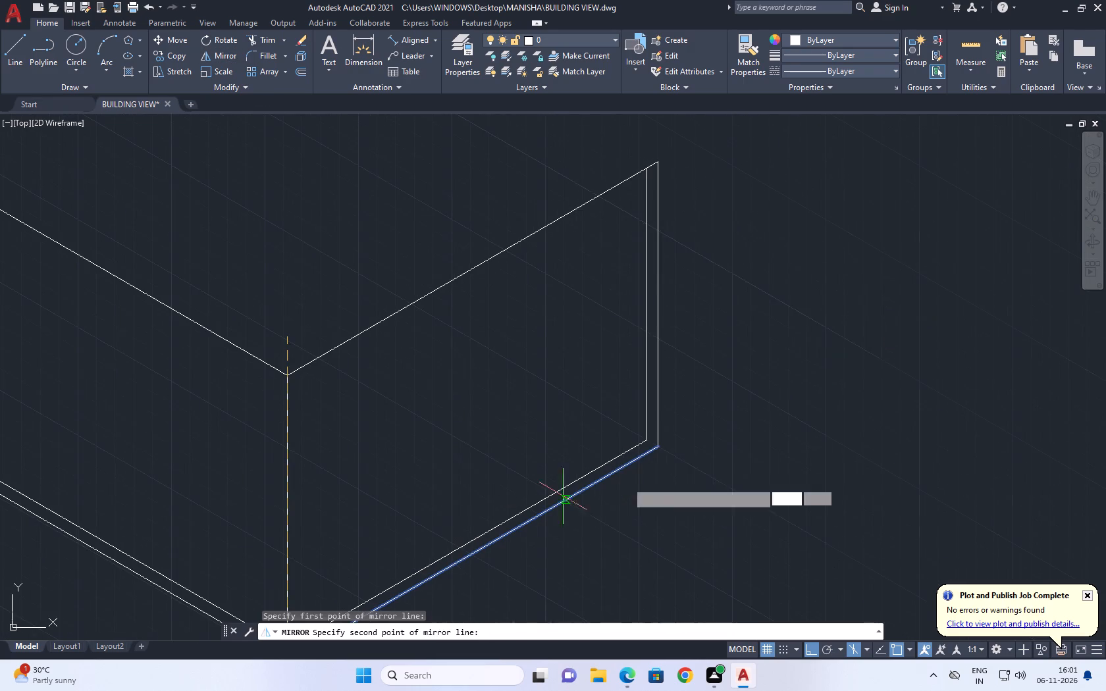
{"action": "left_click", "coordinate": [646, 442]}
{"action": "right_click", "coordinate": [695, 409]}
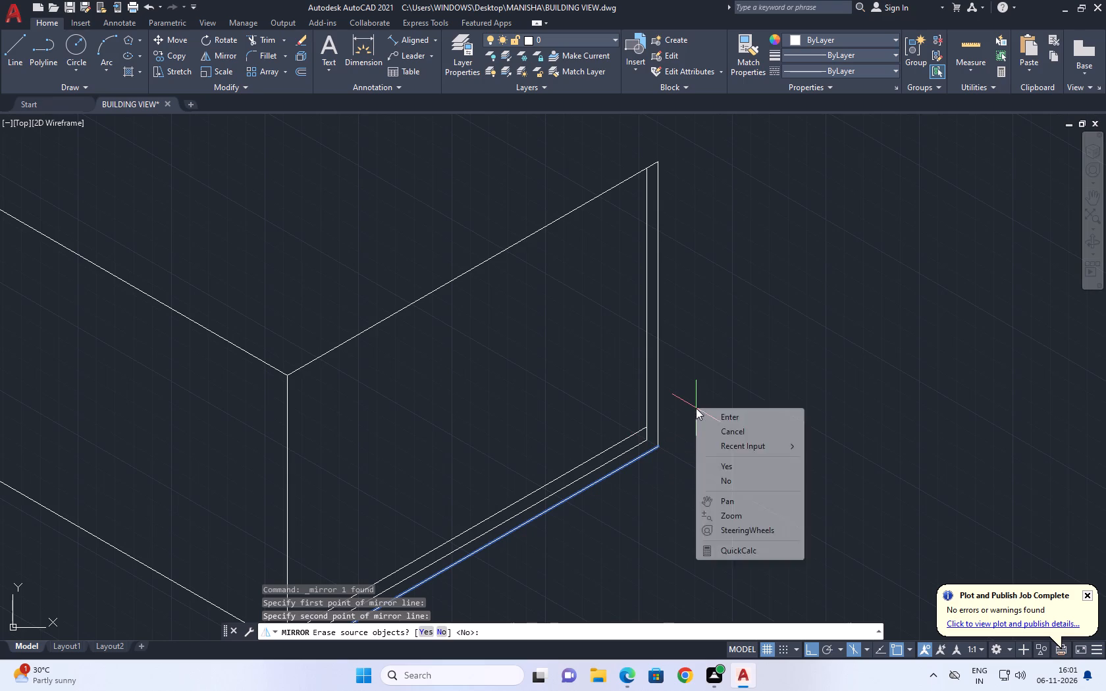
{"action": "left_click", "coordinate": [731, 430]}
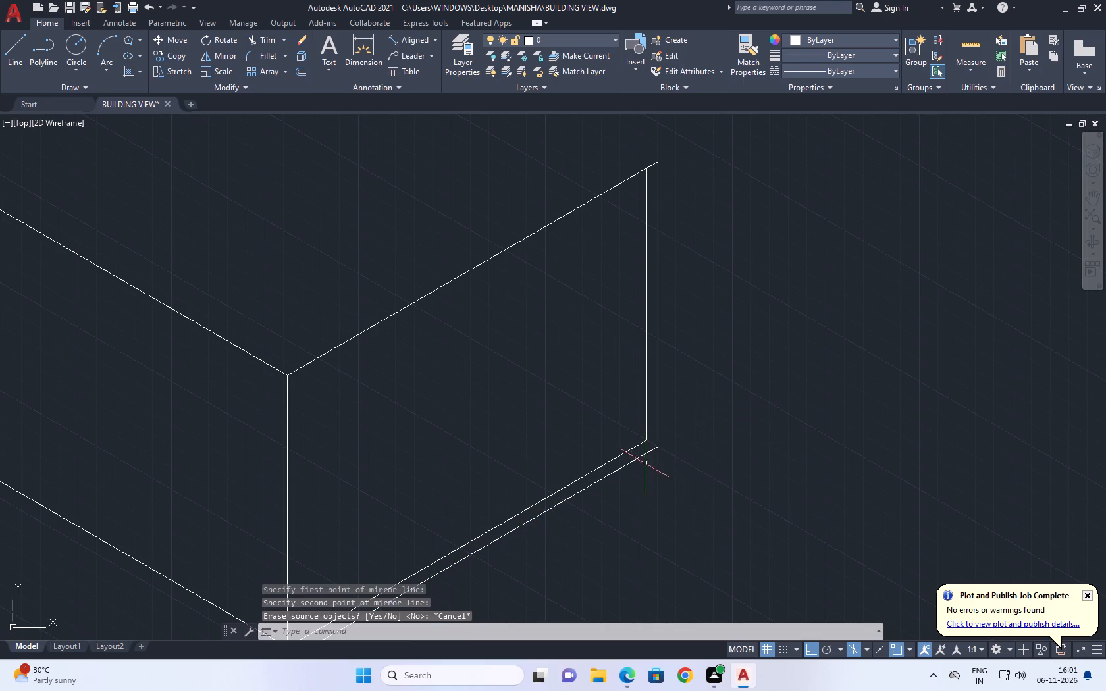
Mirror the 16' face's outer base edge about its inner base edge, keeping the source line.
{"action": "left_click", "coordinate": [641, 459]}
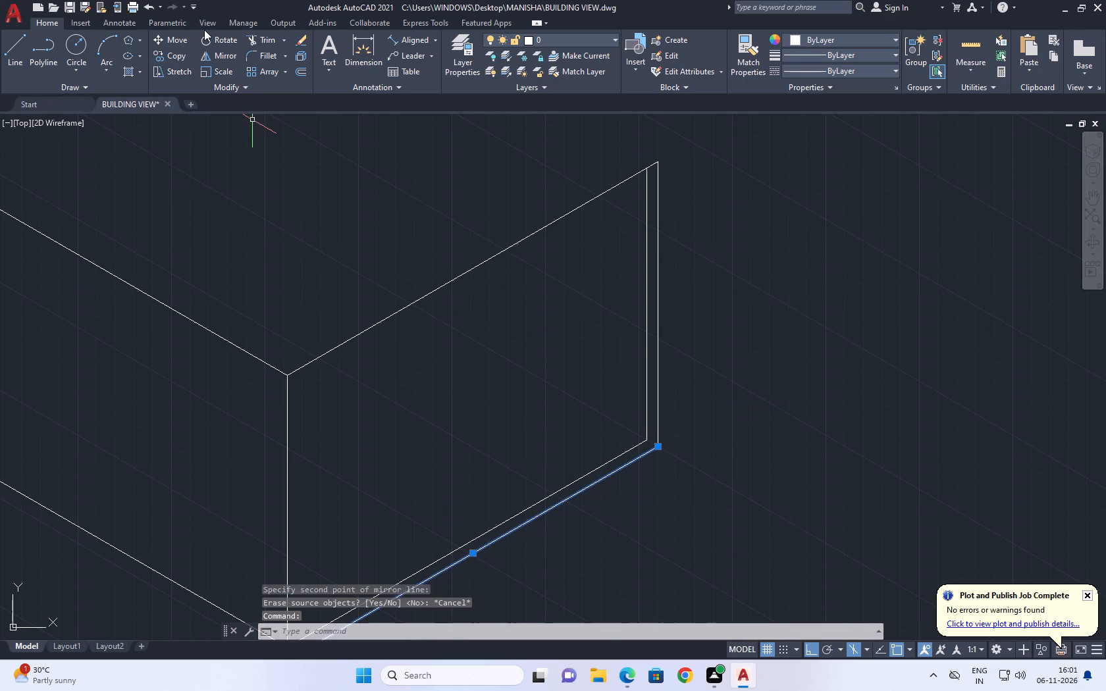
{"action": "left_click", "coordinate": [232, 59]}
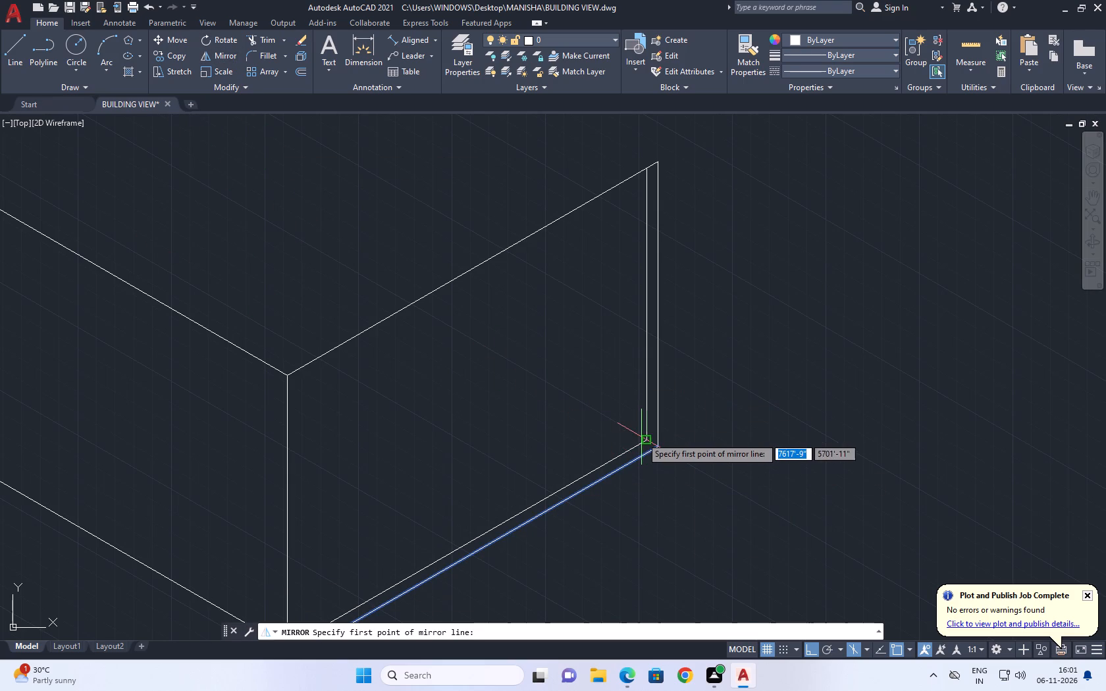
{"action": "left_click", "coordinate": [645, 437]}
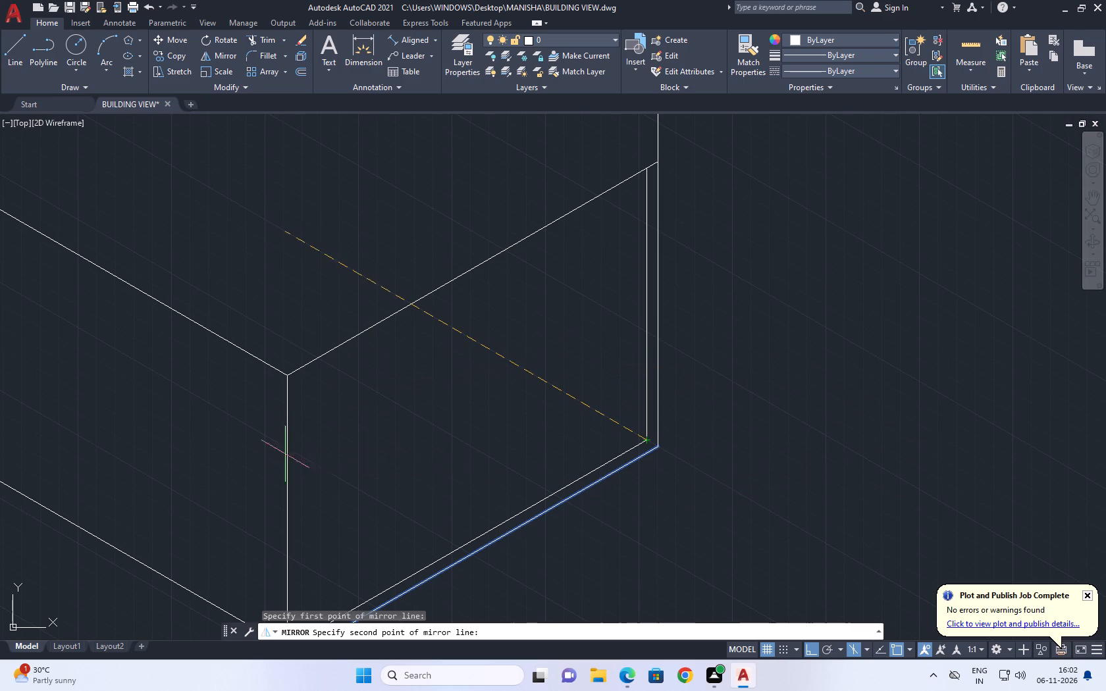
{"action": "middle_click_drag", "start_coordinate": [247, 514], "coordinate": [461, 375]}
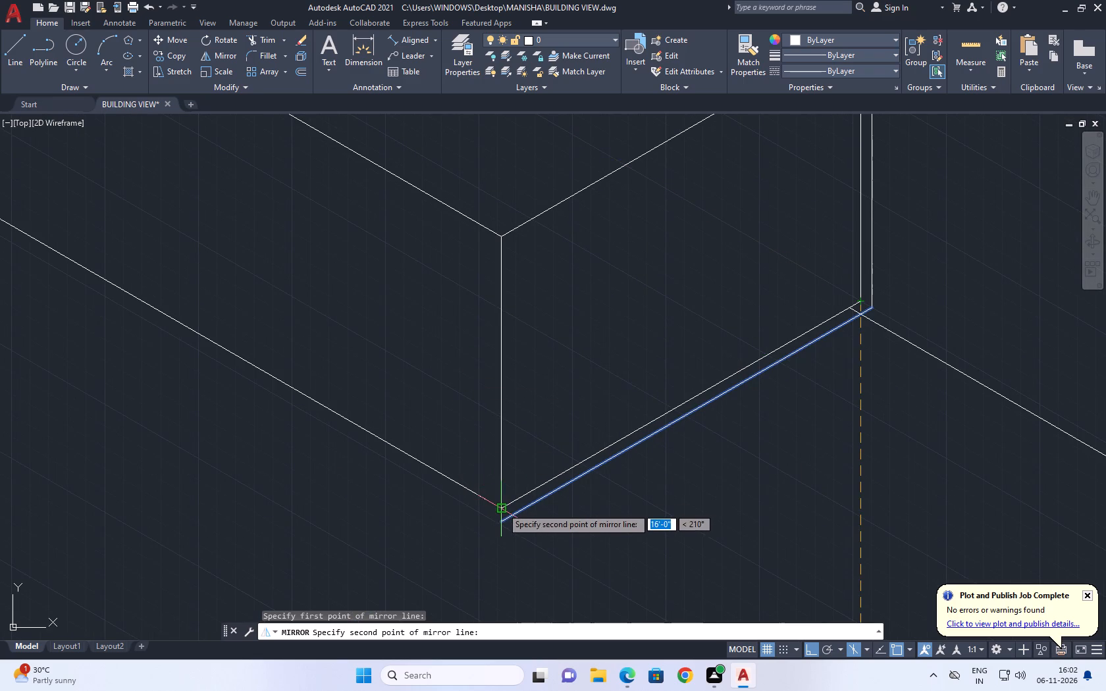
{"action": "left_click", "coordinate": [500, 507]}
{"action": "left_click_drag", "start_coordinate": [535, 555], "coordinate": [500, 507]}
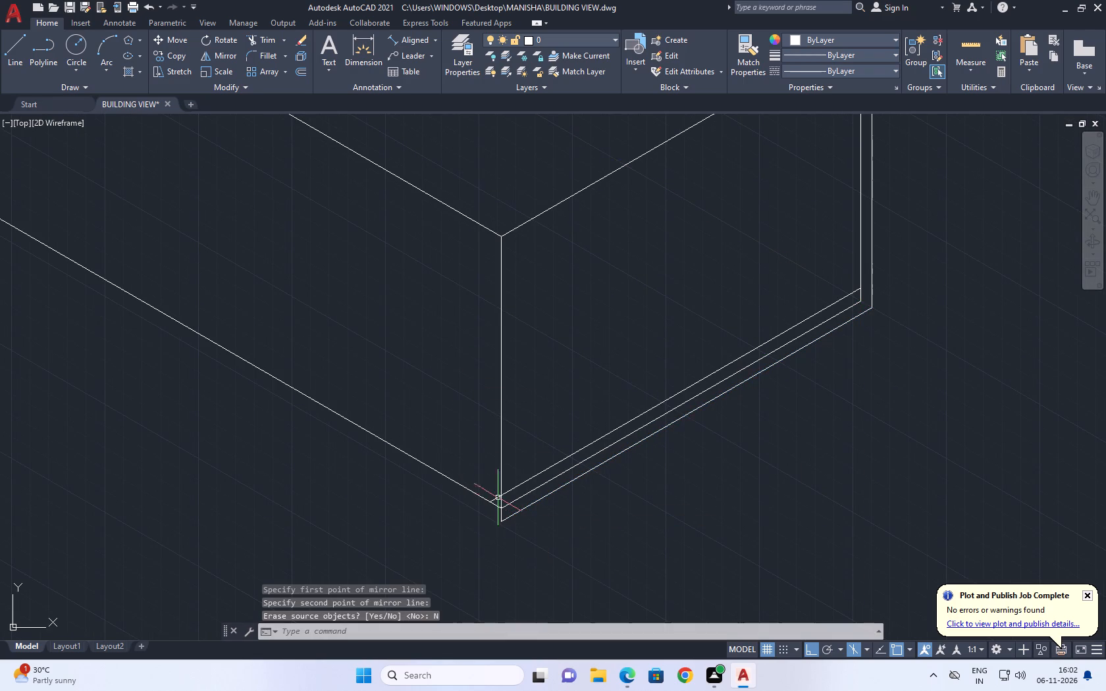
Erase the original outer base edge, the lowest of the three parallel base lines under the 16' face.
{"action": "middle_click_drag", "start_coordinate": [885, 301], "coordinate": [824, 344]}
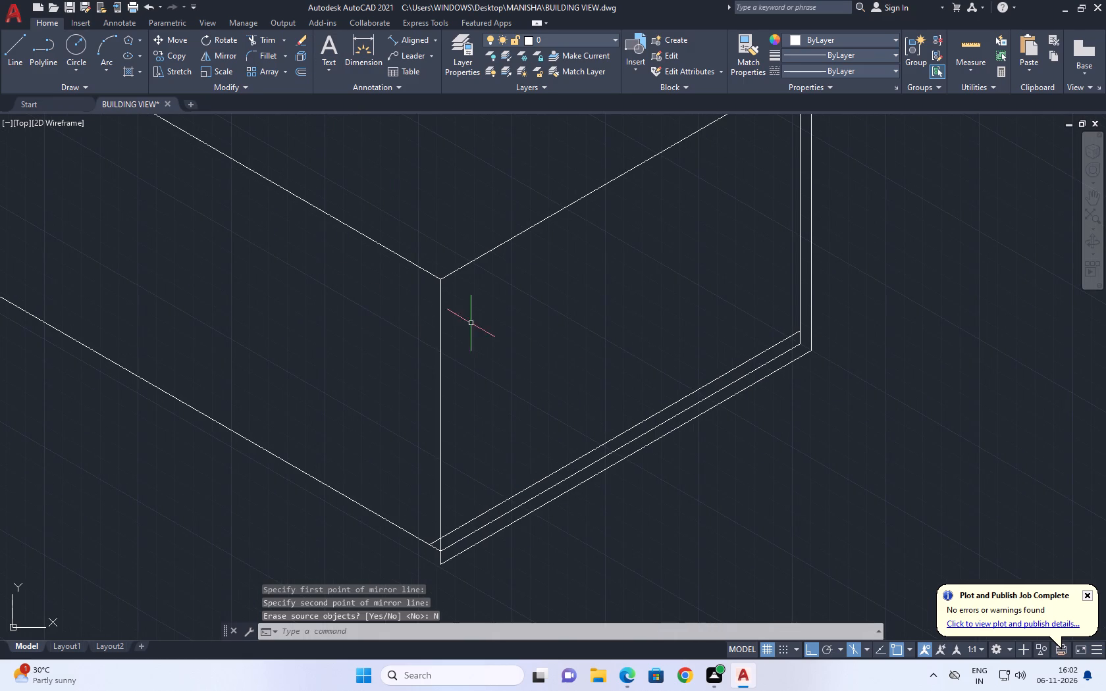
{"action": "scroll", "coordinate": [567, 485], "scroll_direction": "up", "scroll_amount": 2}
{"action": "left_click", "coordinate": [570, 499]}
{"action": "left_click", "coordinate": [562, 484]}
{"action": "right_click", "coordinate": [461, 268]}
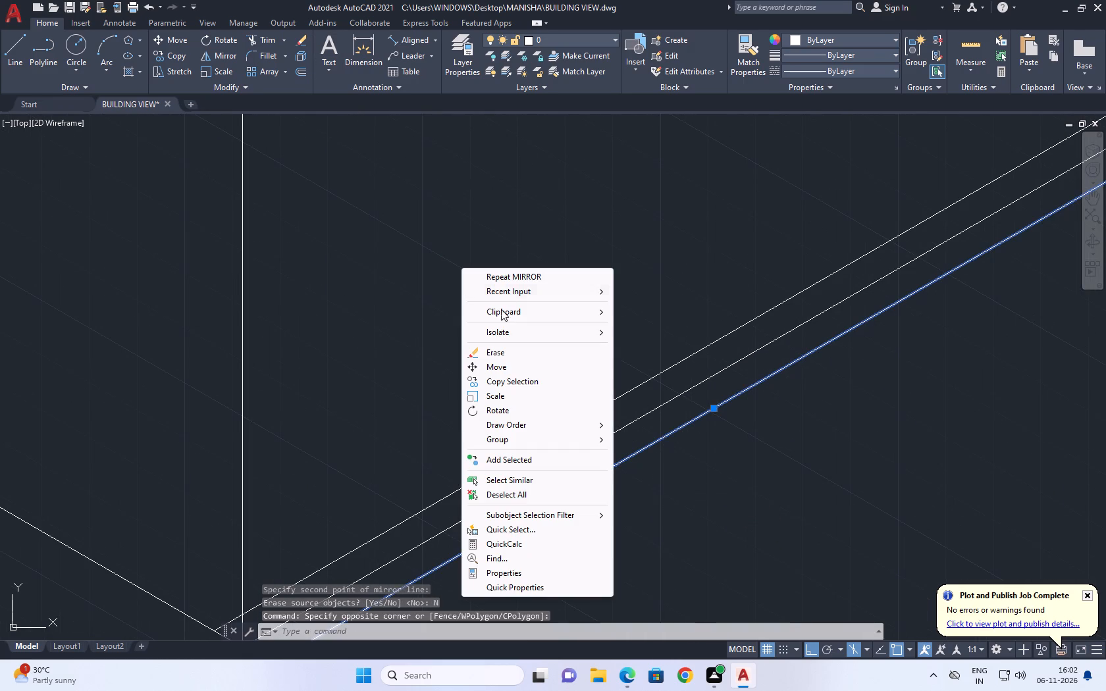
{"action": "left_click", "coordinate": [502, 349]}
Stretch the lower end of the near vertical edge up to the corner where the two walls' base lines meet.
{"action": "scroll", "coordinate": [513, 329], "scroll_direction": "down", "scroll_amount": 2}
{"action": "scroll", "coordinate": [411, 460], "scroll_direction": "up", "scroll_amount": 1}
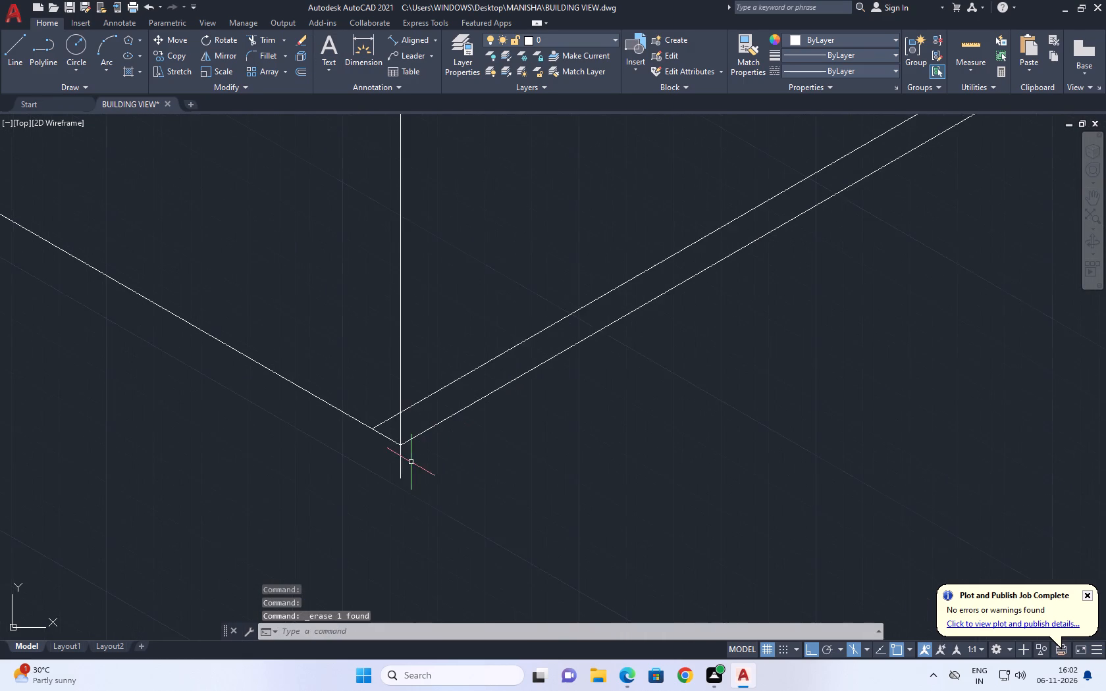
{"action": "scroll", "coordinate": [411, 462], "scroll_direction": "up", "scroll_amount": 2}
{"action": "left_click", "coordinate": [396, 459]}
{"action": "left_click", "coordinate": [393, 484]}
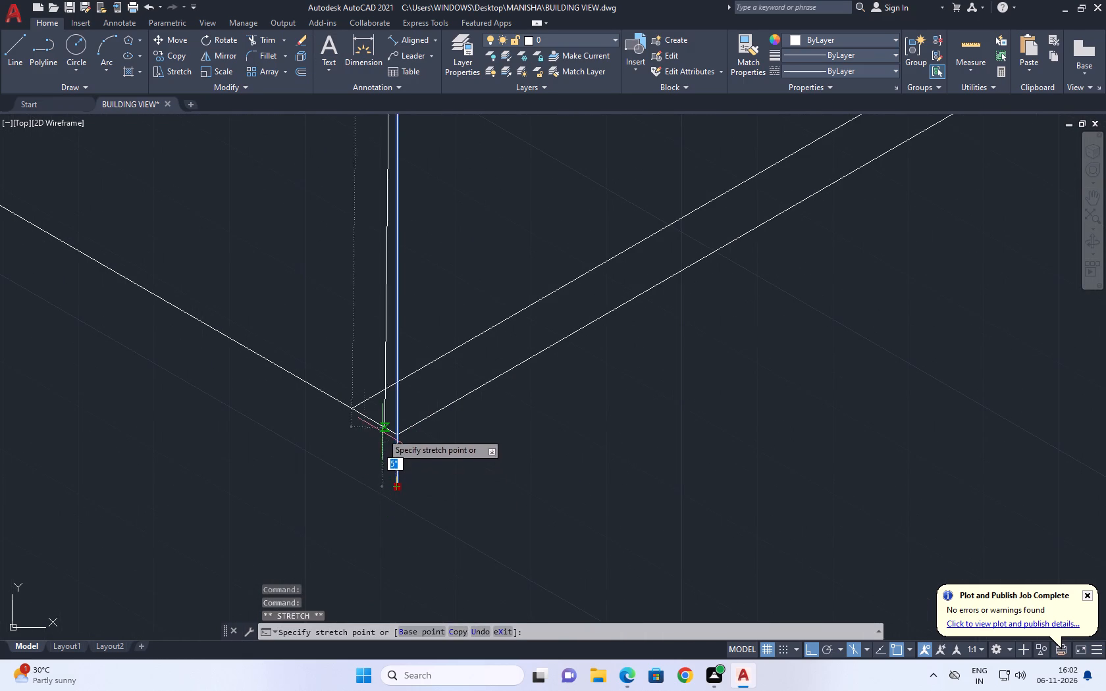
{"action": "left_click", "coordinate": [396, 431]}
{"action": "scroll", "coordinate": [395, 424], "scroll_direction": "down", "scroll_amount": 4}
{"action": "scroll", "coordinate": [697, 278], "scroll_direction": "up", "scroll_amount": 2}
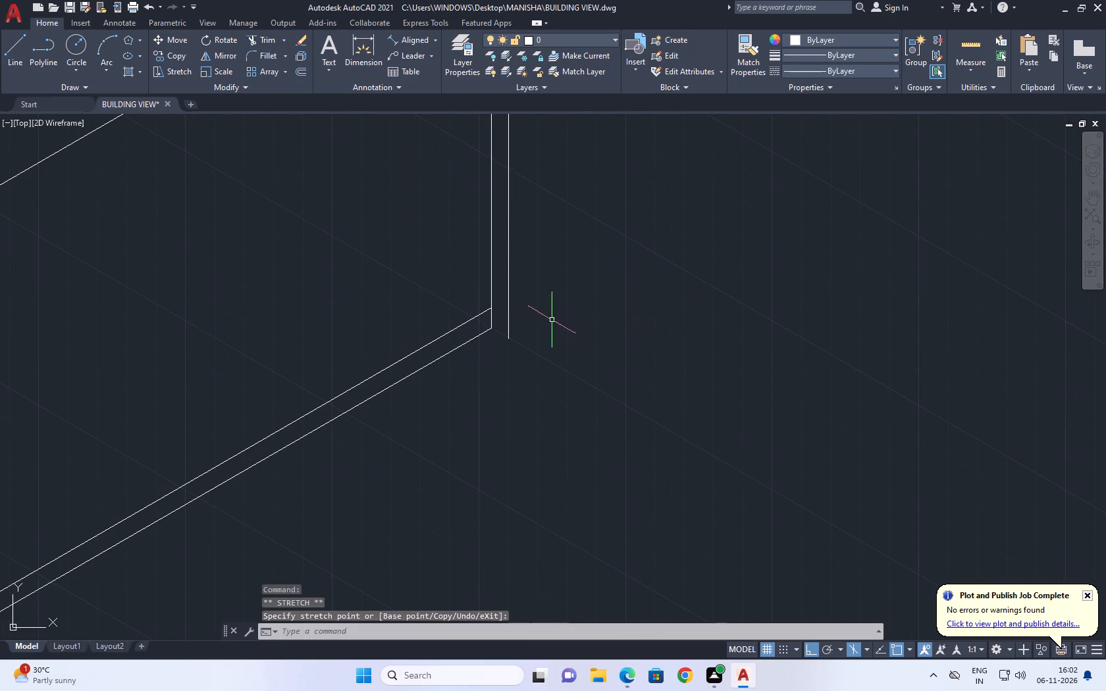
{"action": "right_click", "coordinate": [623, 246]}
{"action": "left_click", "coordinate": [664, 470]}
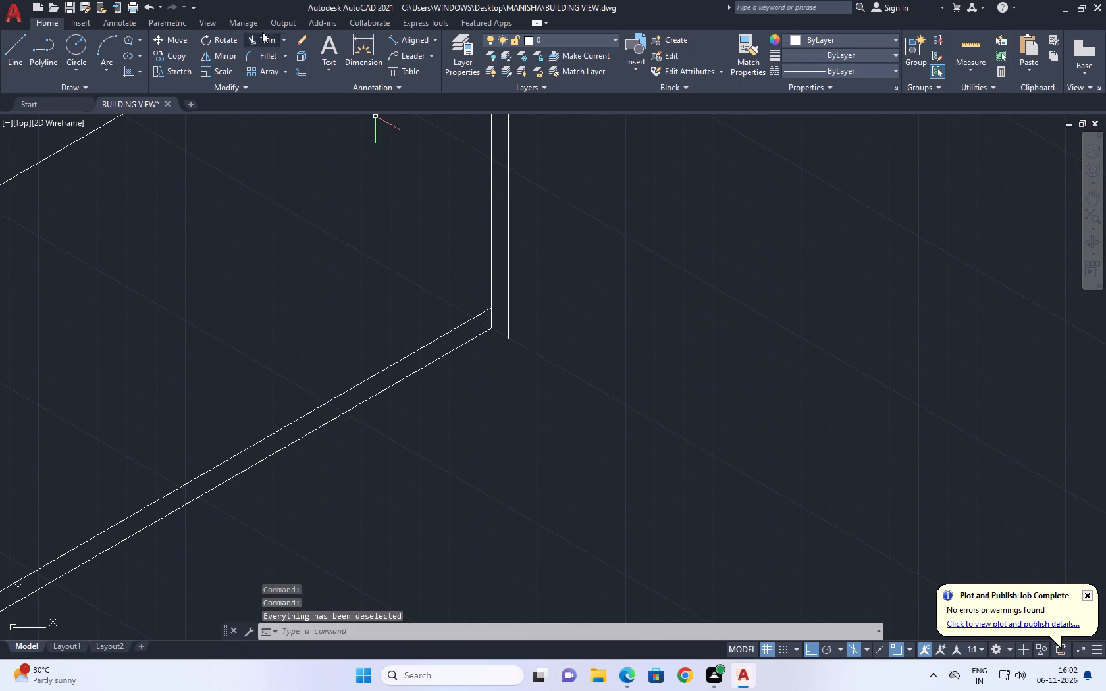
Fillet the face's lower base line with the outer far vertical edge into a sharp corner.
{"action": "left_click", "coordinate": [266, 61]}
{"action": "left_click", "coordinate": [483, 331]}
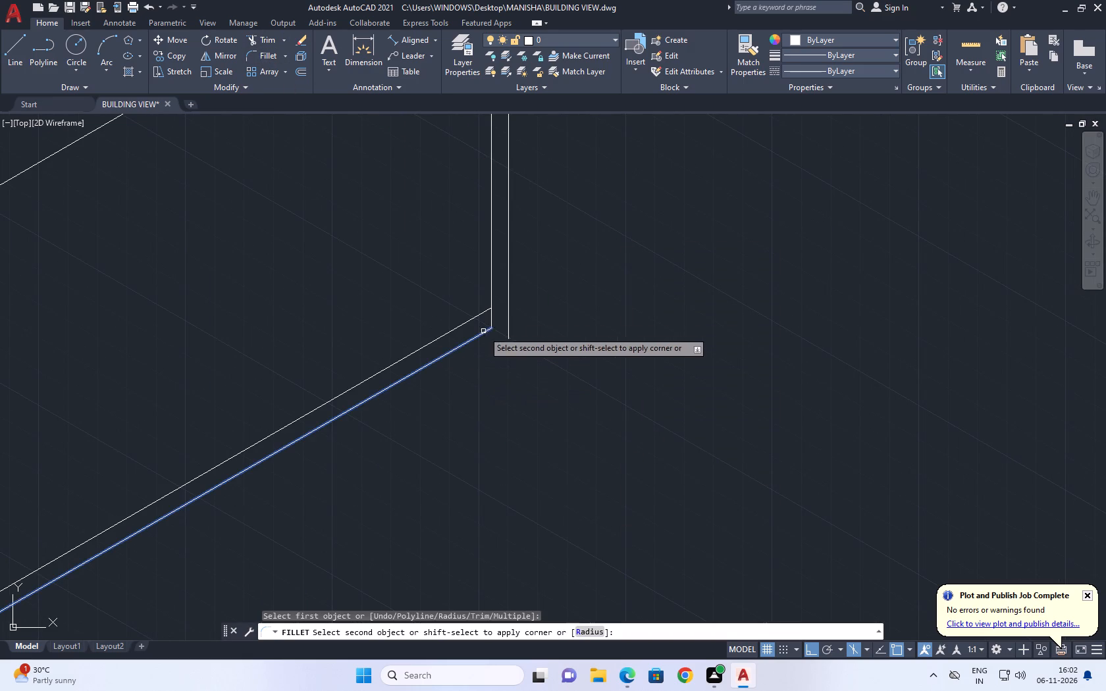
{"action": "left_click", "coordinate": [506, 314]}
{"action": "left_click", "coordinate": [510, 318]}
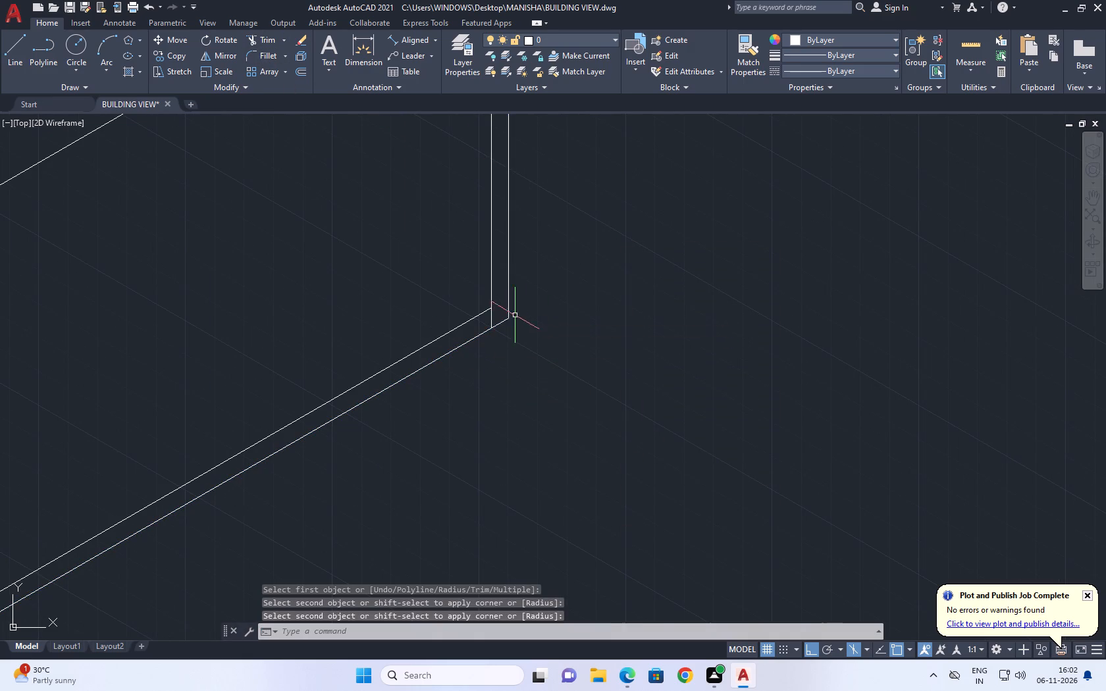
Trim the mirrored inner base line where it overshoots the near vertical edge into the long wall.
{"action": "scroll", "coordinate": [600, 348], "scroll_direction": "down", "scroll_amount": 2}
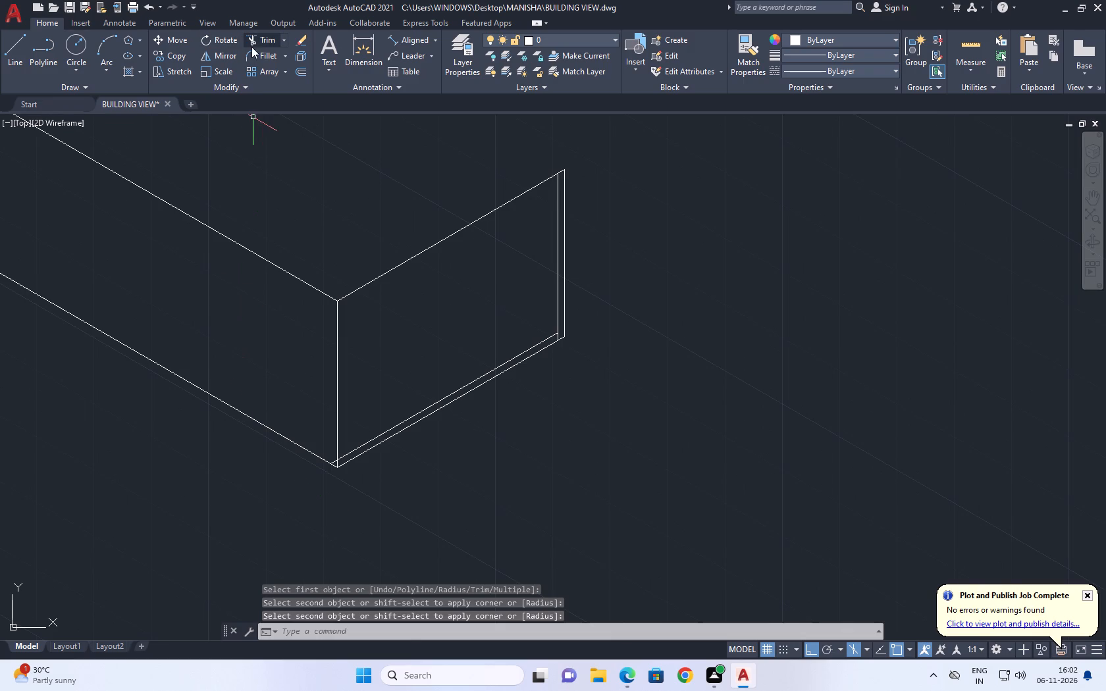
{"action": "left_click", "coordinate": [261, 41]}
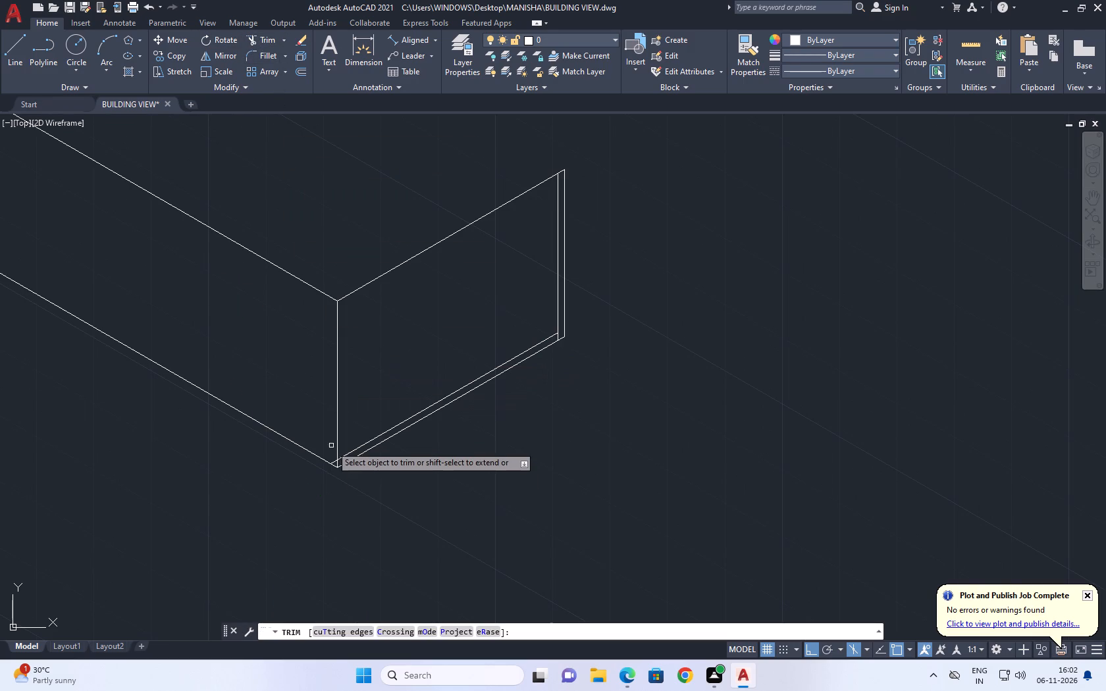
{"action": "scroll", "coordinate": [338, 465], "scroll_direction": "up", "scroll_amount": 3}
{"action": "left_click", "coordinate": [317, 456]}
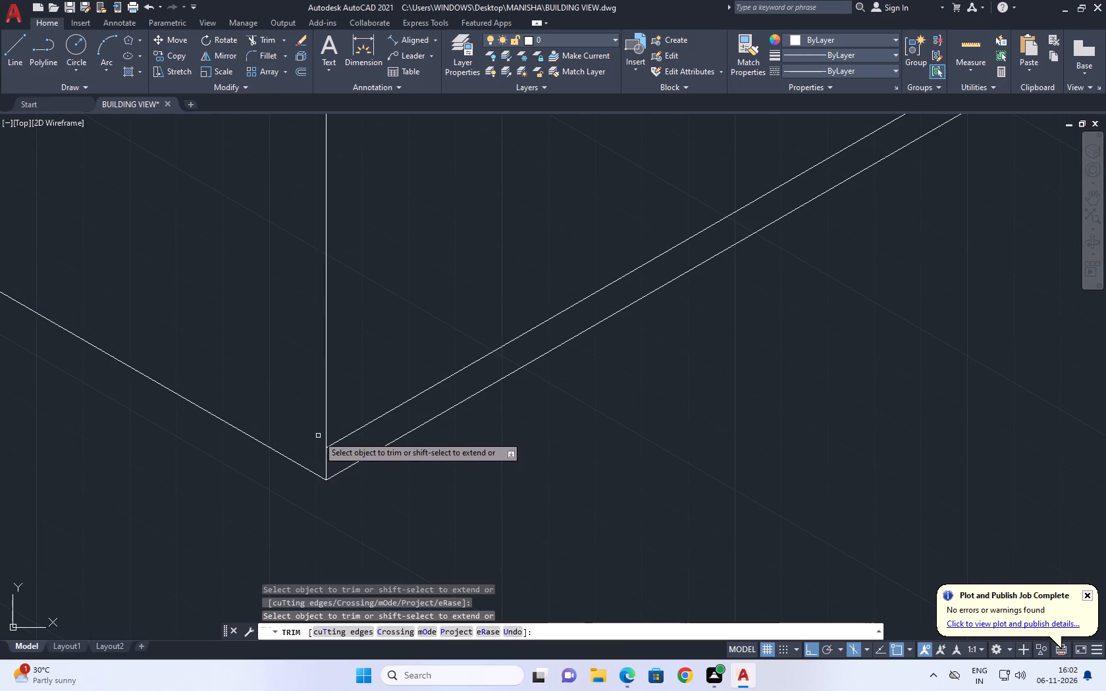
{"action": "scroll", "coordinate": [470, 366], "scroll_direction": "down", "scroll_amount": 2}
{"action": "middle_click_drag", "start_coordinate": [758, 224], "coordinate": [689, 439]}
{"action": "scroll", "coordinate": [689, 473], "scroll_direction": "down", "scroll_amount": 1}
{"action": "right_click", "coordinate": [749, 361]}
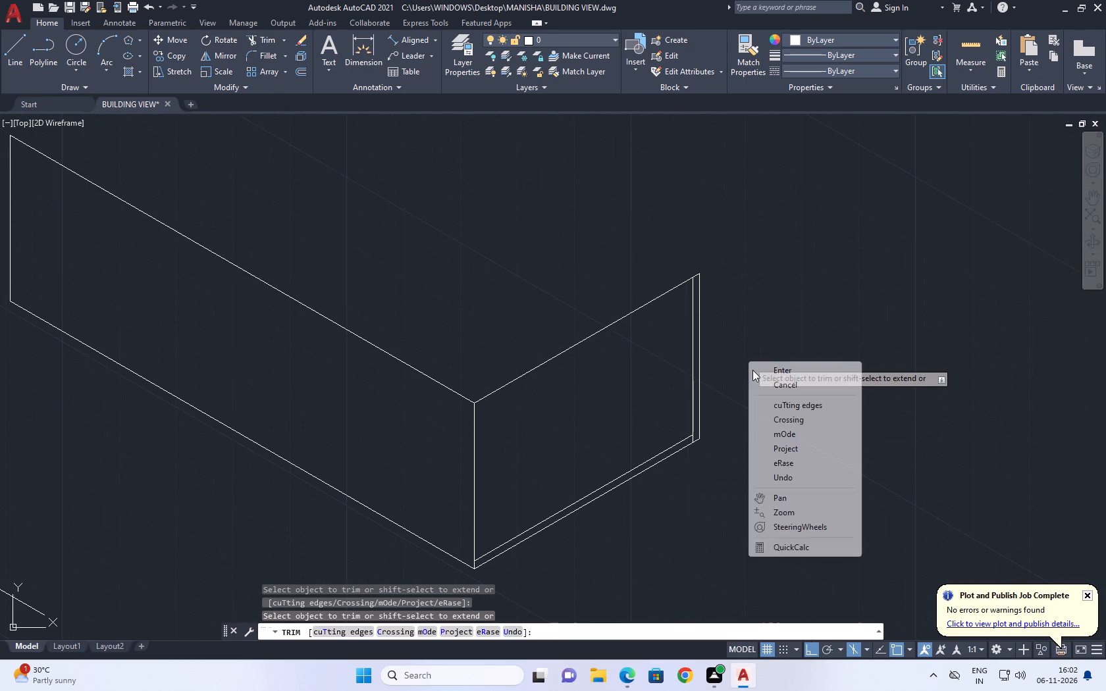
{"action": "left_click", "coordinate": [768, 382]}
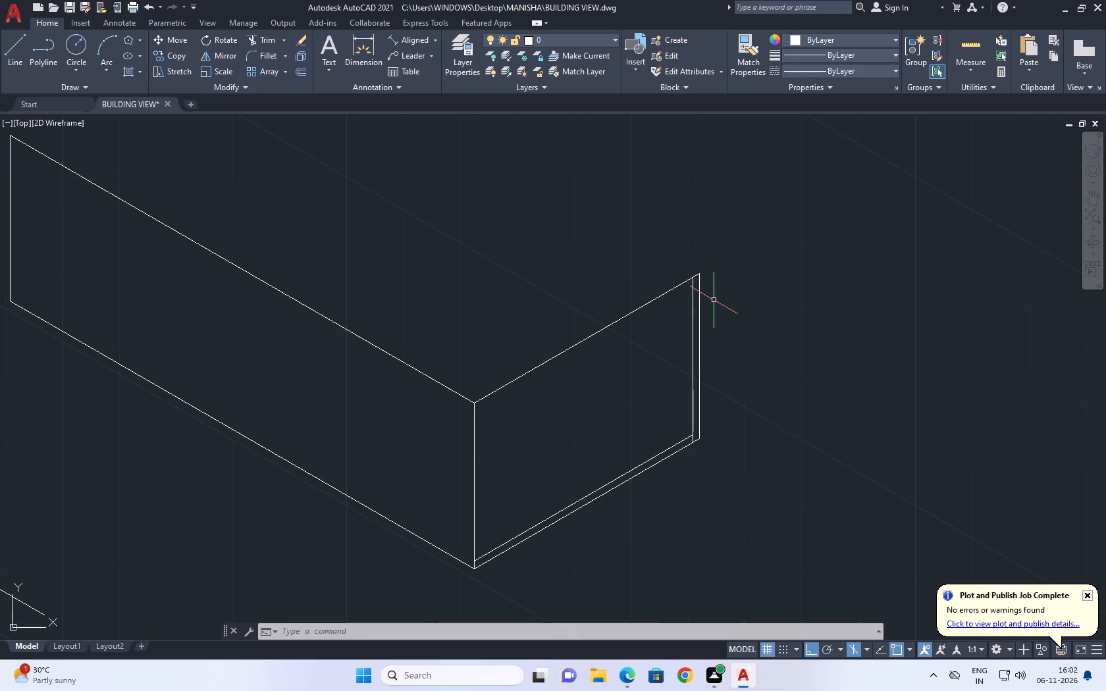
Trim the inner far vertical edge's stub between the inner and outer base lines at the face's far lower corner.
{"action": "middle_click_drag", "start_coordinate": [614, 414], "coordinate": [819, 386]}
{"action": "scroll", "coordinate": [820, 386], "scroll_direction": "up", "scroll_amount": 1}
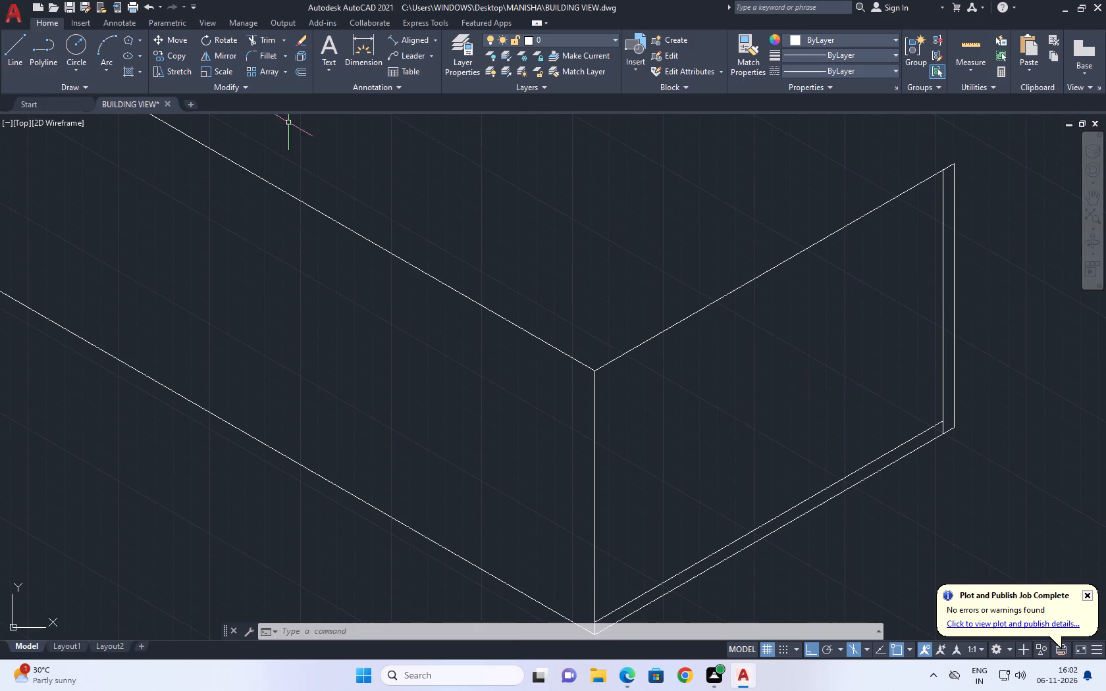
{"action": "left_click", "coordinate": [267, 39]}
{"action": "middle_click_drag", "start_coordinate": [745, 357], "coordinate": [361, 355]}
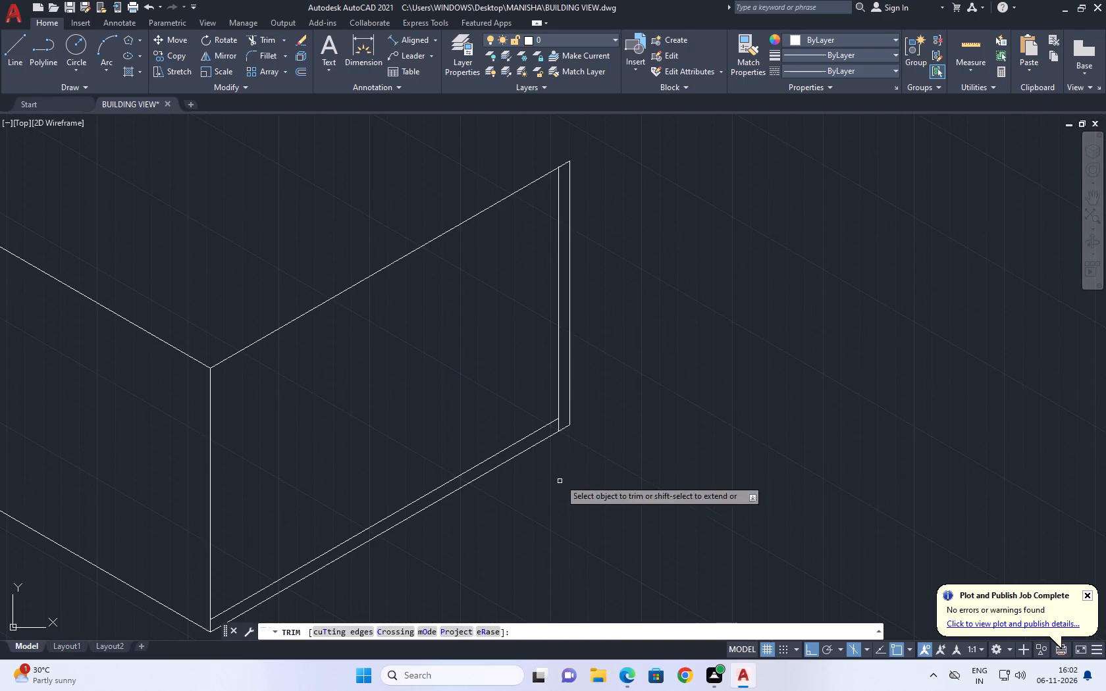
{"action": "scroll", "coordinate": [570, 411], "scroll_direction": "up", "scroll_amount": 2}
{"action": "left_click", "coordinate": [554, 435]}
{"action": "left_click", "coordinate": [538, 442]}
{"action": "right_click", "coordinate": [690, 387]}
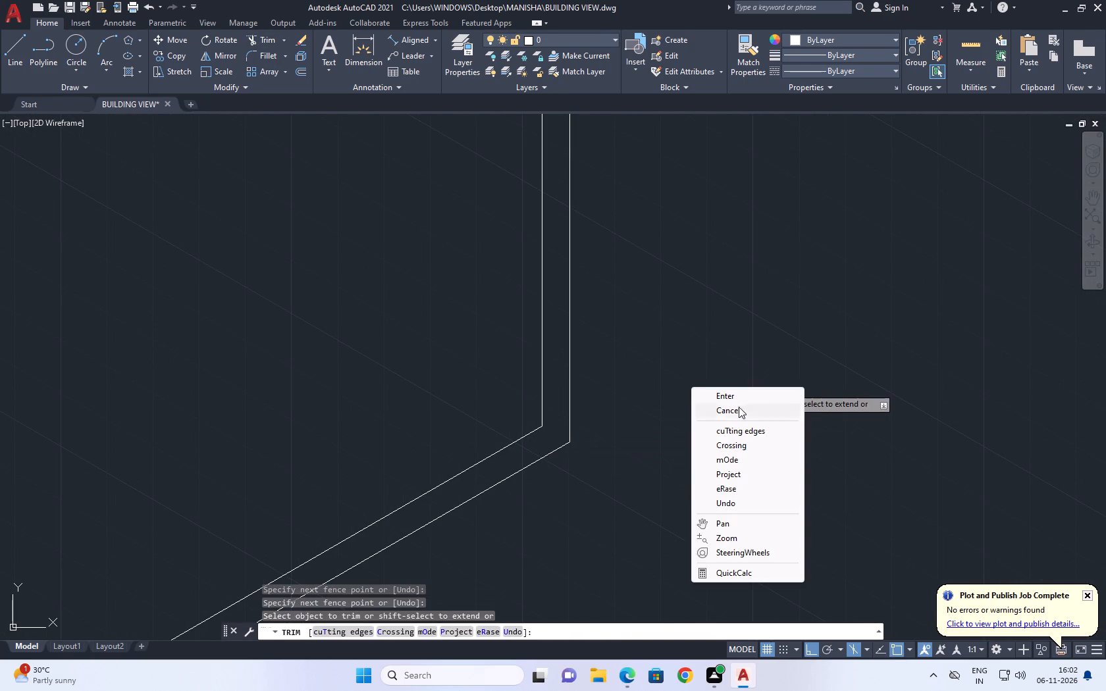
{"action": "left_click", "coordinate": [741, 407]}
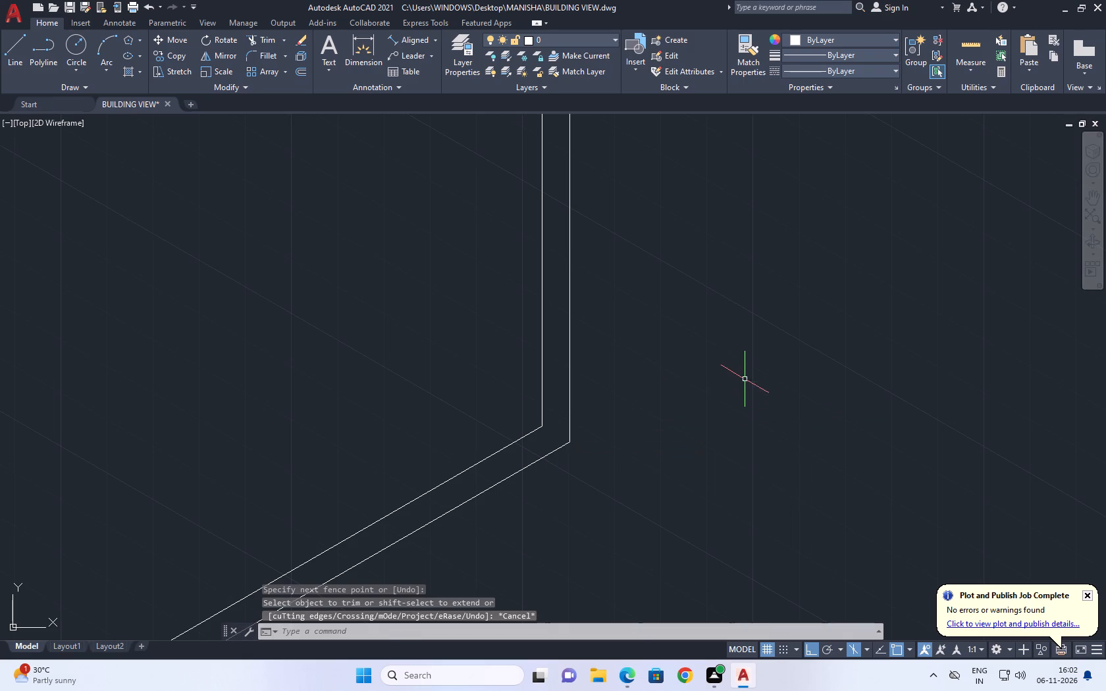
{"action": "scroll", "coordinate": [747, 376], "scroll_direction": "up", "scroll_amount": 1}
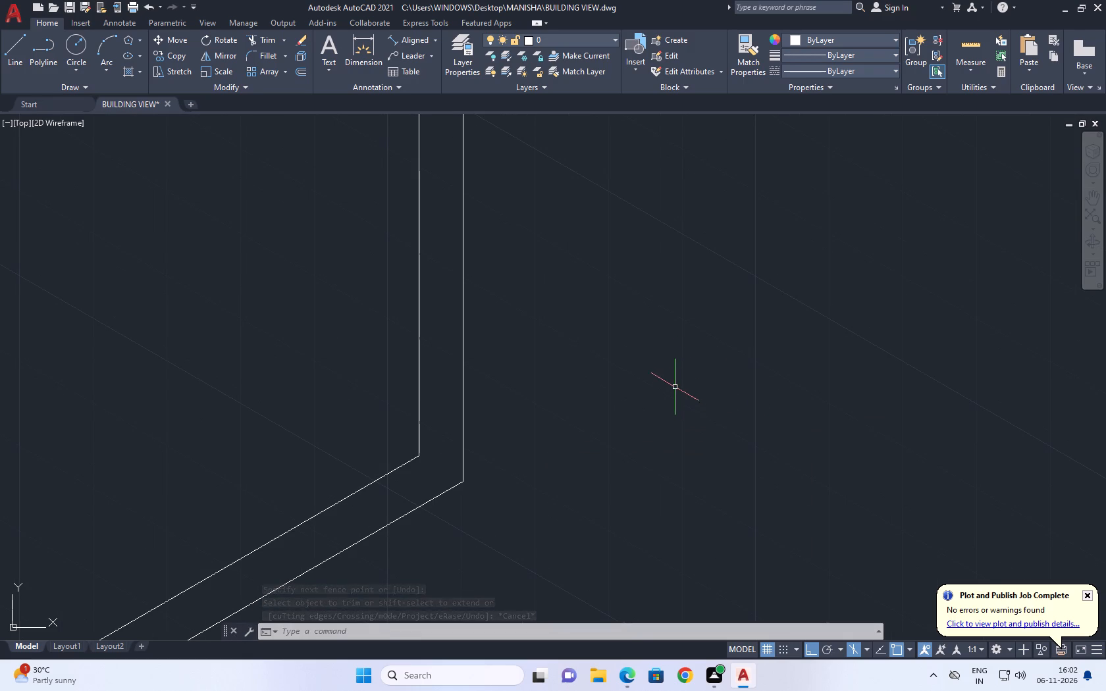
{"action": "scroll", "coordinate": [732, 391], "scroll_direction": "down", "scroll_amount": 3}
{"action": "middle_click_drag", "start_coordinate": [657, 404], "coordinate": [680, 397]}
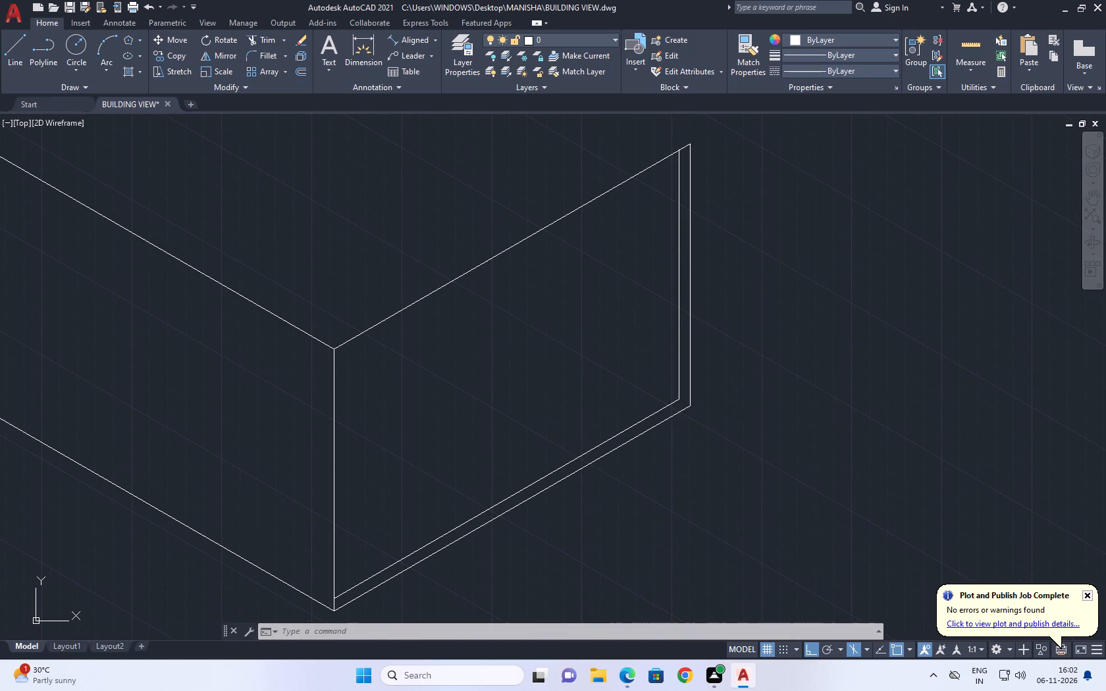
Copy the near vertical edge 2' along the 16' face's top line into the face, using the top isoplane.
{"action": "scroll", "coordinate": [685, 394], "scroll_direction": "up", "scroll_amount": 1}
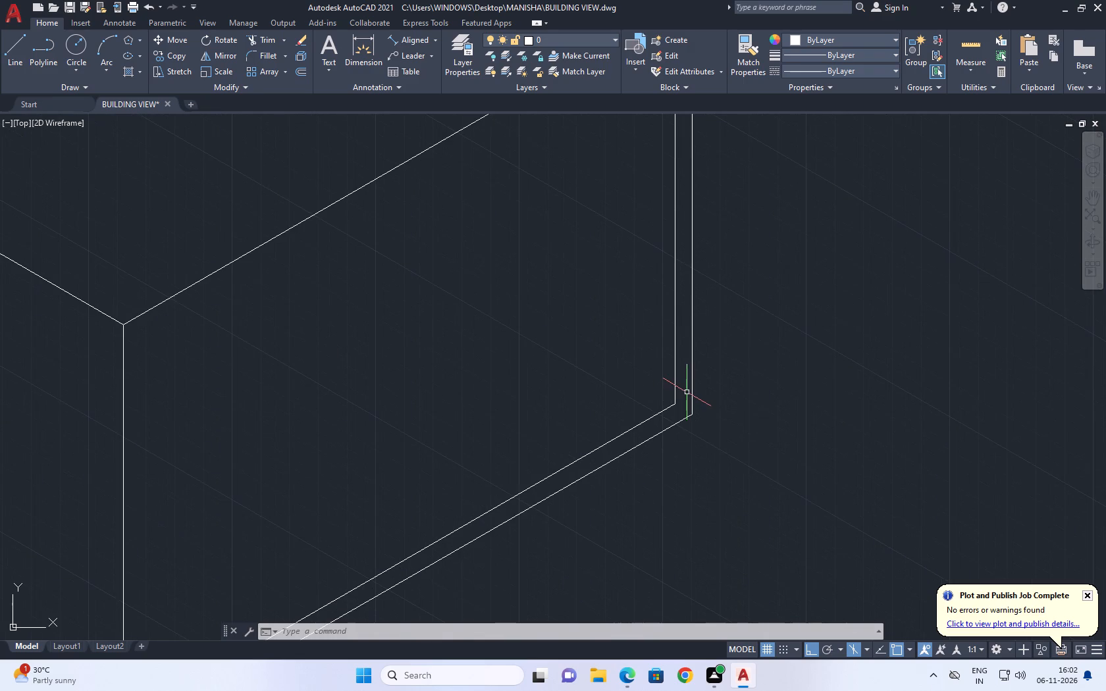
{"action": "middle_click_drag", "start_coordinate": [482, 449], "coordinate": [652, 368]}
{"action": "scroll", "coordinate": [307, 420], "scroll_direction": "up", "scroll_amount": 1}
{"action": "middle_click_drag", "start_coordinate": [296, 431], "coordinate": [354, 419]}
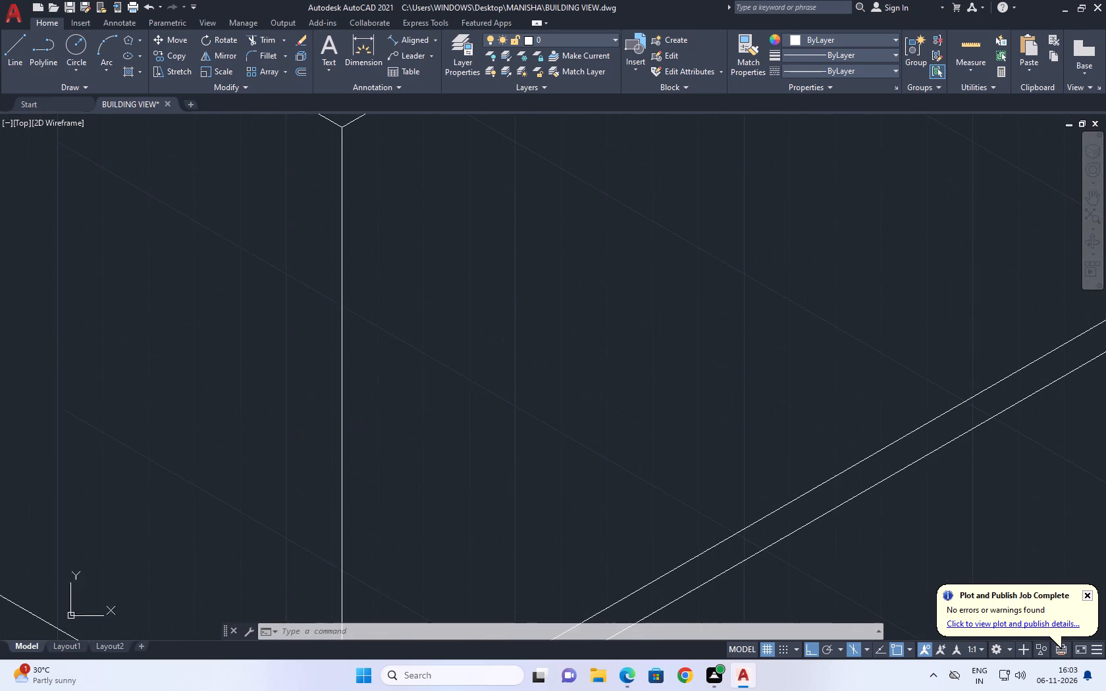
{"action": "left_click", "coordinate": [367, 388]}
{"action": "left_click", "coordinate": [220, 394]}
{"action": "middle_click_drag", "start_coordinate": [406, 309], "coordinate": [415, 313]}
{"action": "scroll", "coordinate": [415, 313], "scroll_direction": "down", "scroll_amount": 3}
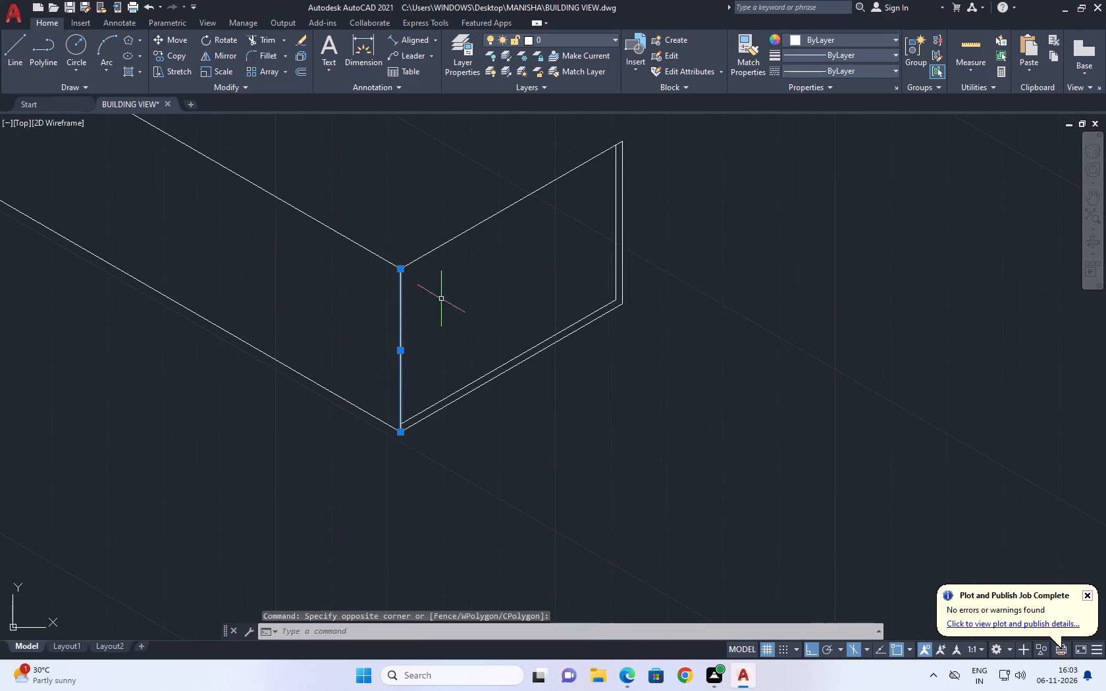
{"action": "middle_click_drag", "start_coordinate": [453, 284], "coordinate": [460, 289]}
{"action": "left_click", "coordinate": [167, 55]}
{"action": "scroll", "coordinate": [294, 199], "scroll_direction": "up", "scroll_amount": 1}
{"action": "middle_click_drag", "start_coordinate": [395, 306], "coordinate": [466, 467]}
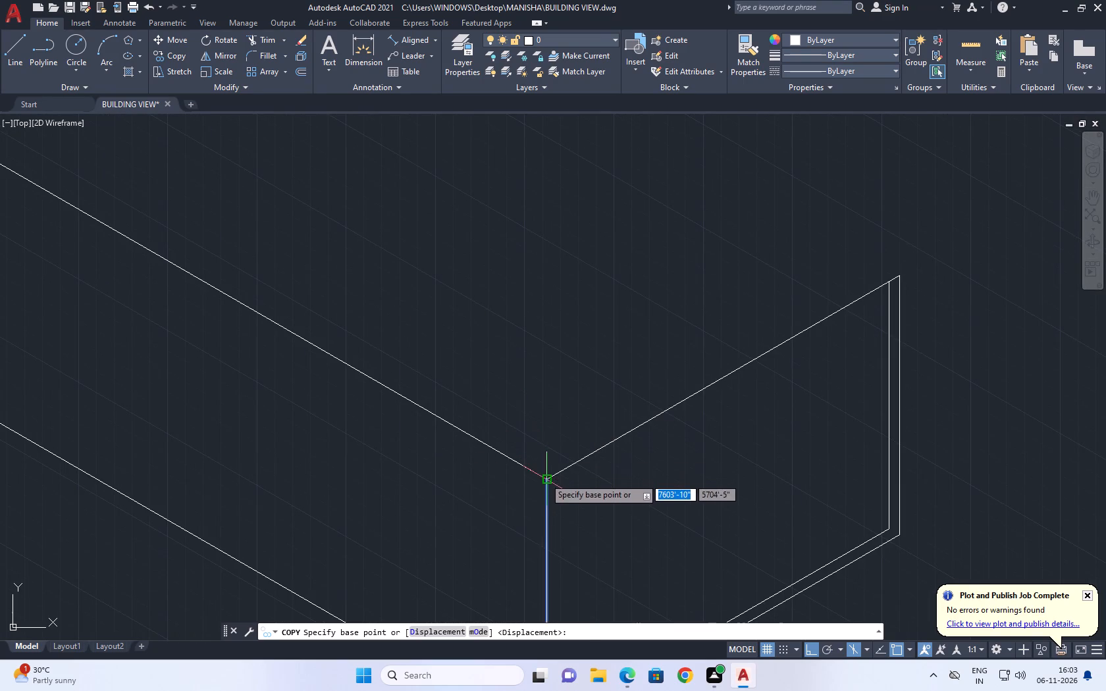
{"action": "left_click", "coordinate": [544, 480]}
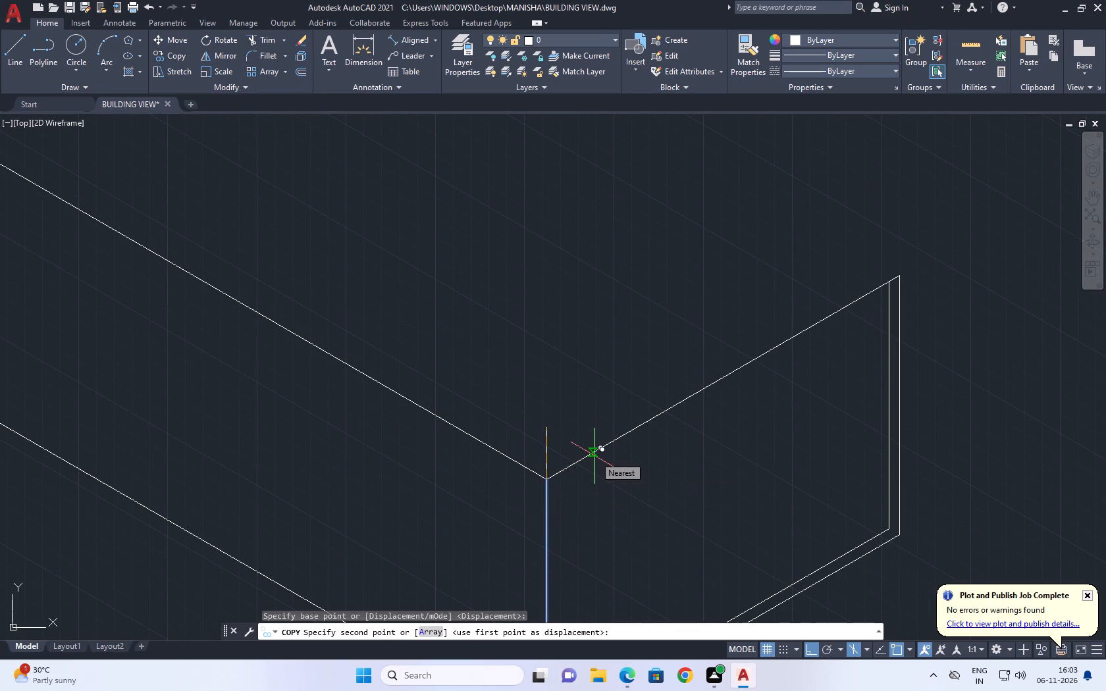
{"action": "key", "text": "F5"}
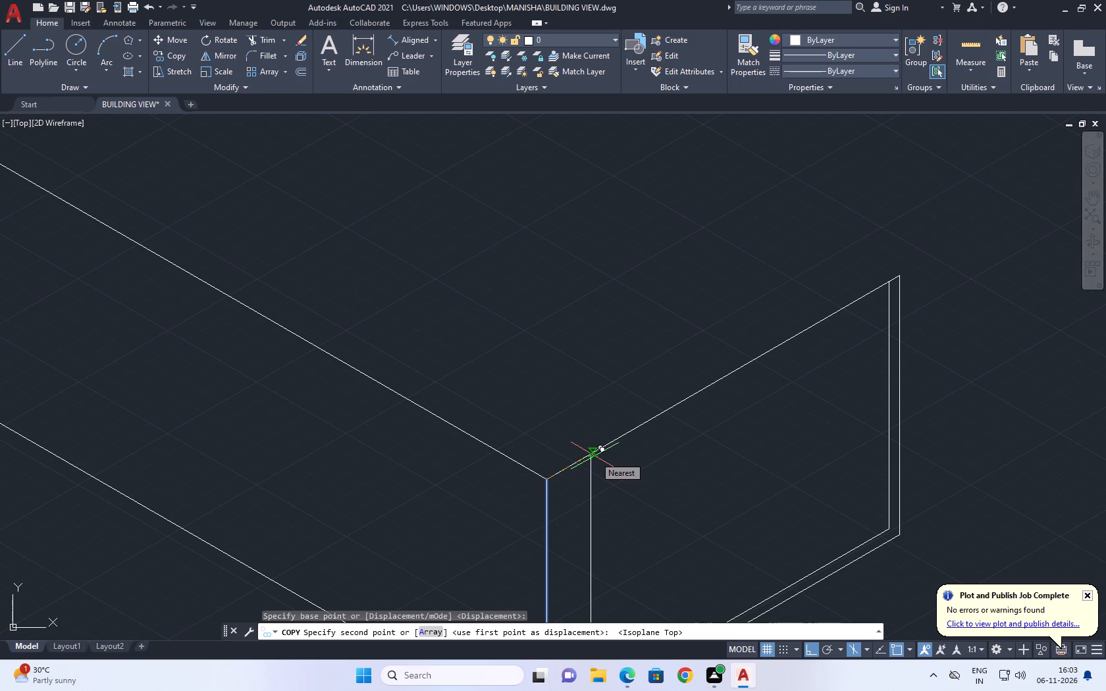
{"action": "scroll", "coordinate": [586, 461], "scroll_direction": "down", "scroll_amount": 1}
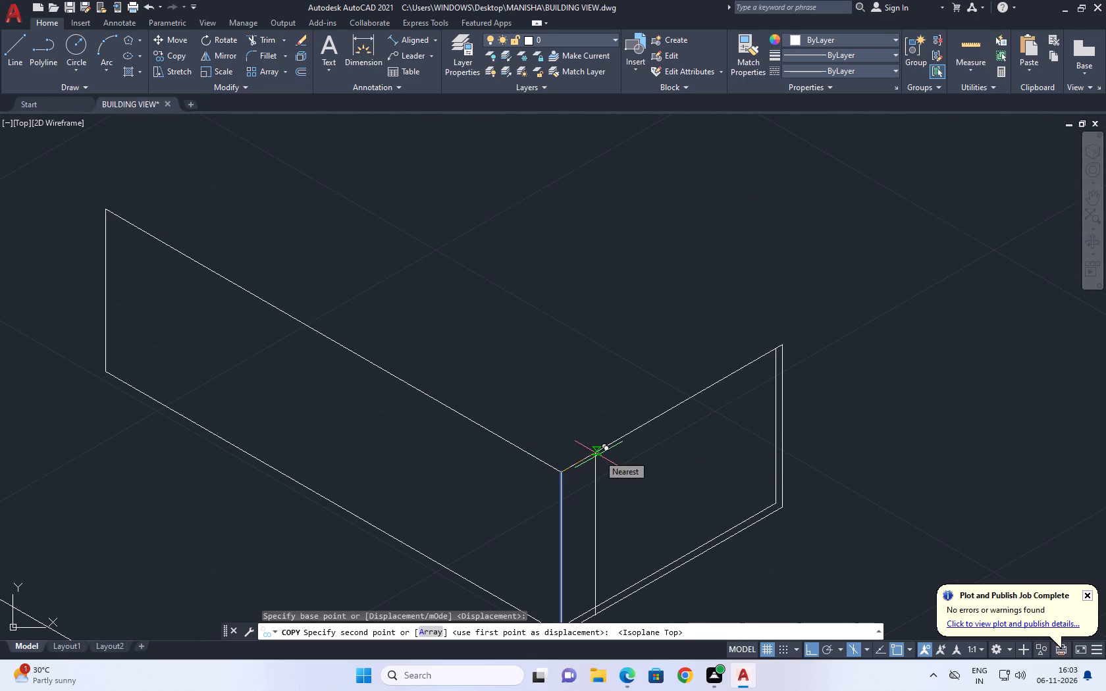
{"action": "key", "text": "2"}
{"action": "key", "text": "apostrophe"}
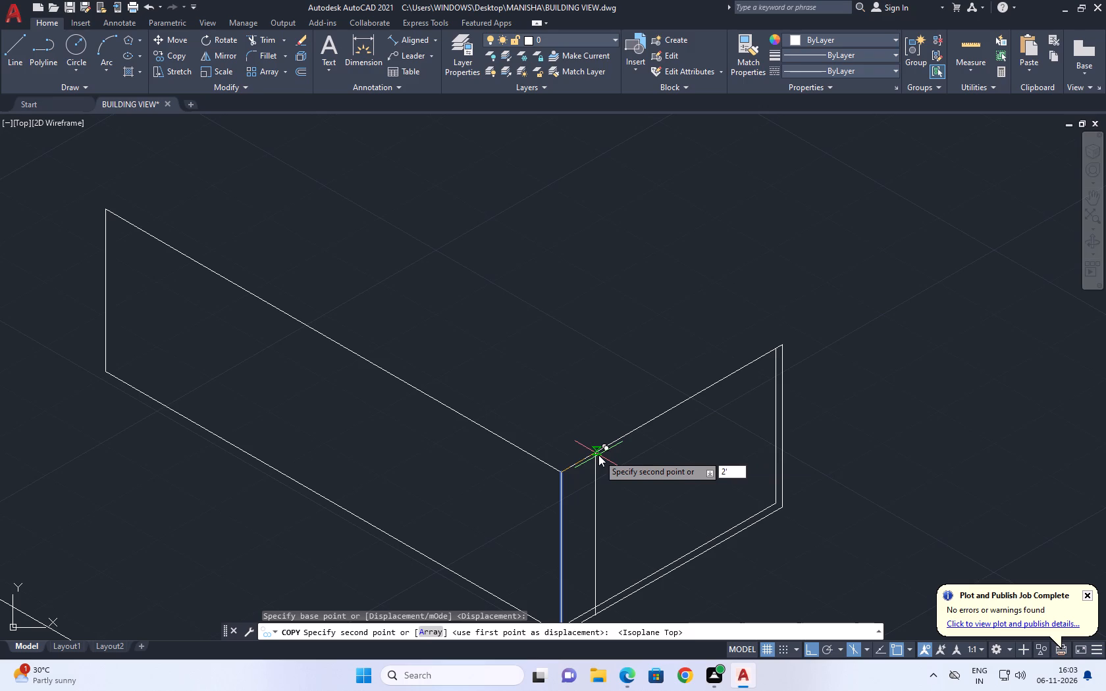
{"action": "key", "text": "Return"}
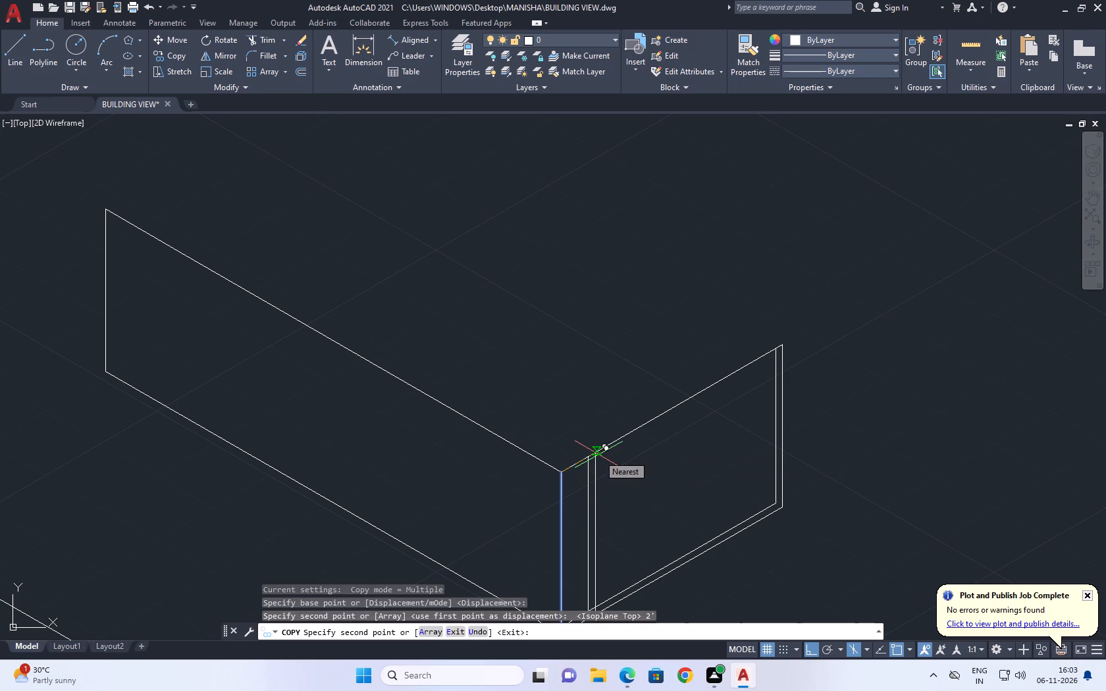
{"action": "right_click", "coordinate": [604, 398]}
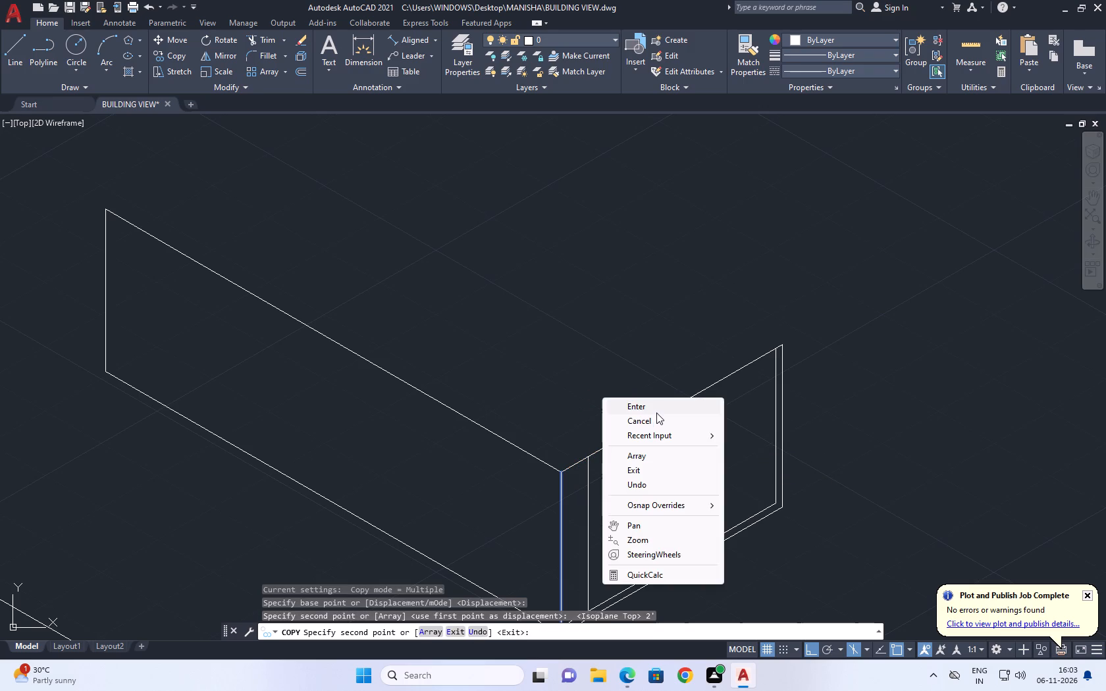
{"action": "left_click", "coordinate": [656, 413]}
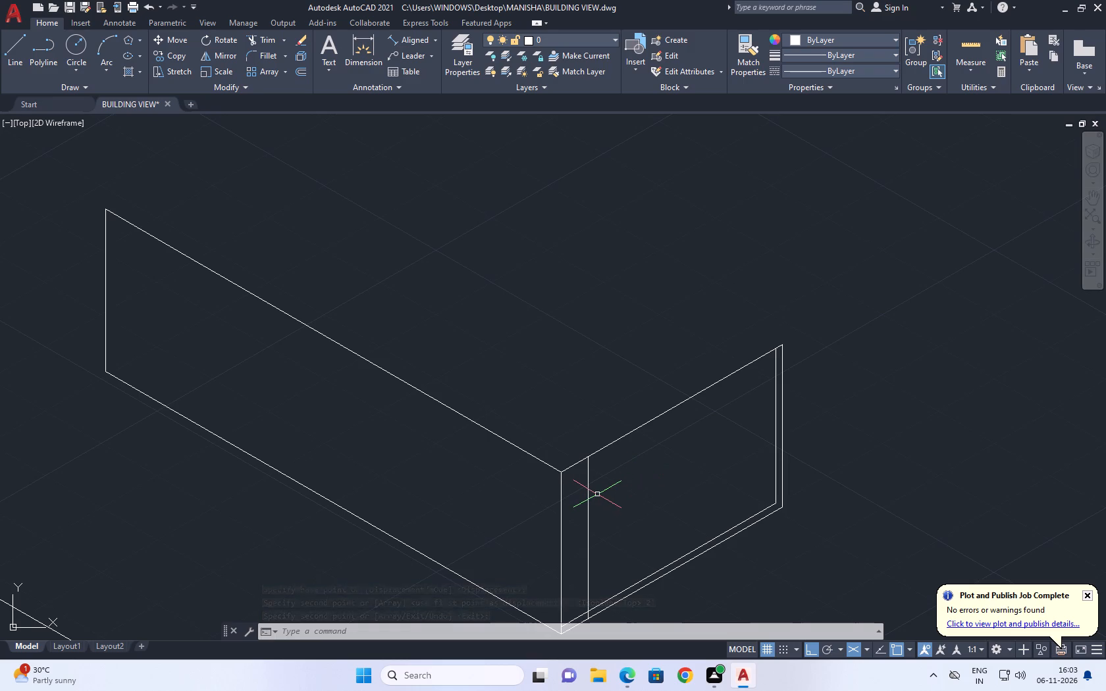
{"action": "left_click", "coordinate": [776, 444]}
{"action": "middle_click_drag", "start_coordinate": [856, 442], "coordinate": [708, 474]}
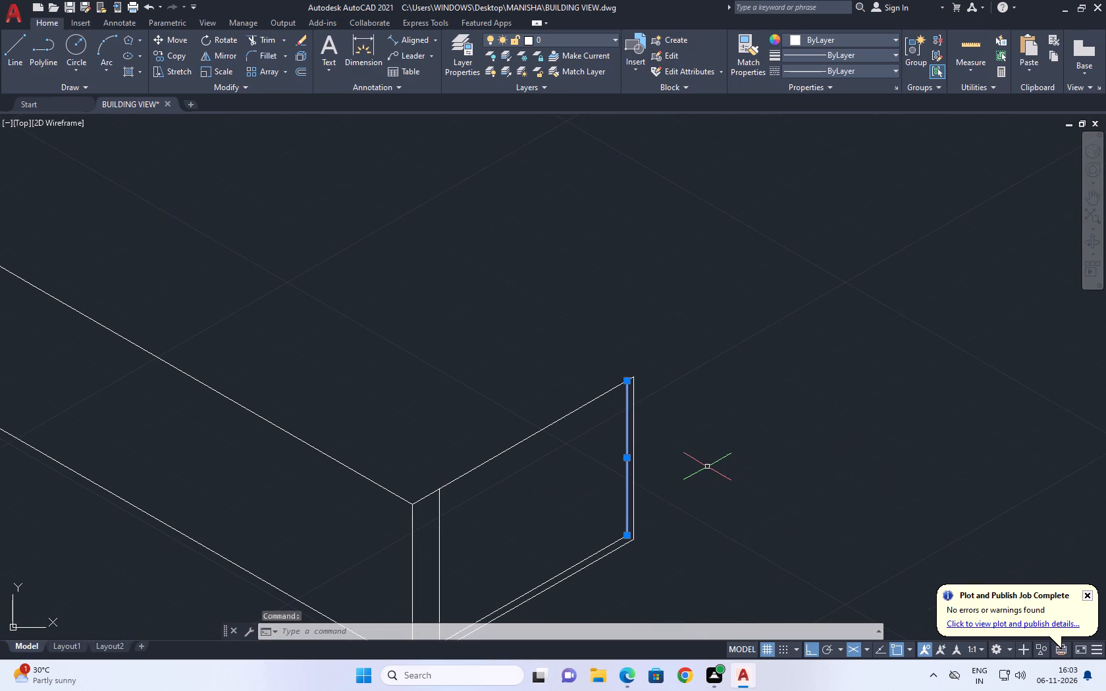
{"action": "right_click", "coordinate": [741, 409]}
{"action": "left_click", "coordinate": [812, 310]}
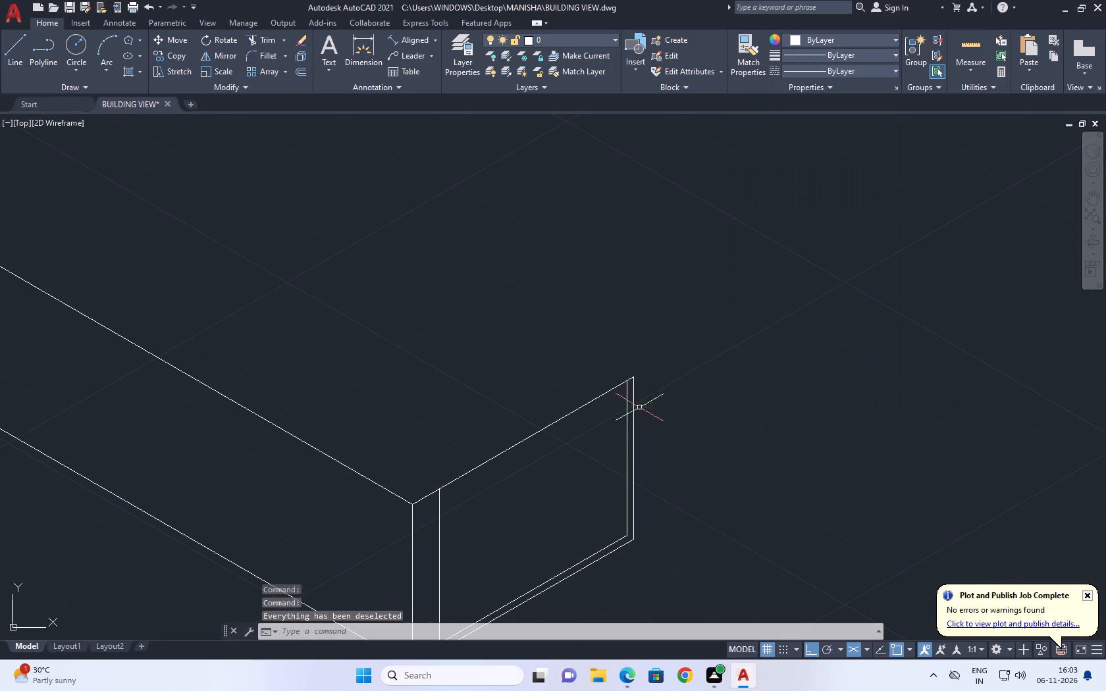
Copy the outer far vertical edge 2' outward at 30°, continuing the direction of the face's top line.
{"action": "left_click", "coordinate": [635, 419]}
{"action": "left_click", "coordinate": [633, 403]}
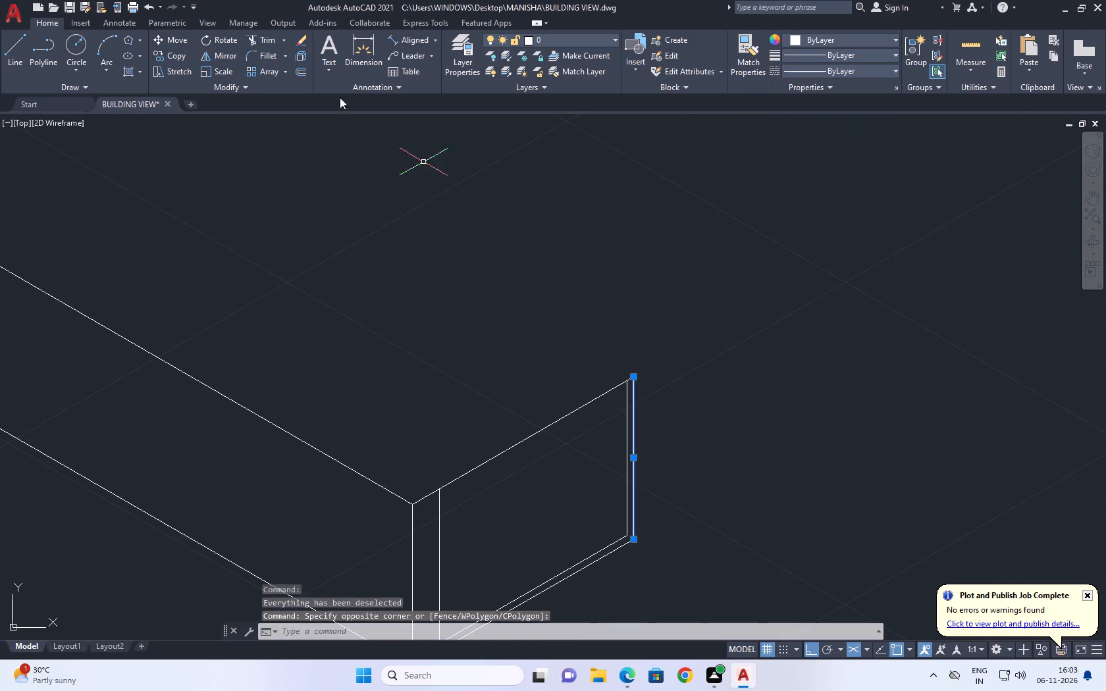
{"action": "left_click", "coordinate": [176, 51]}
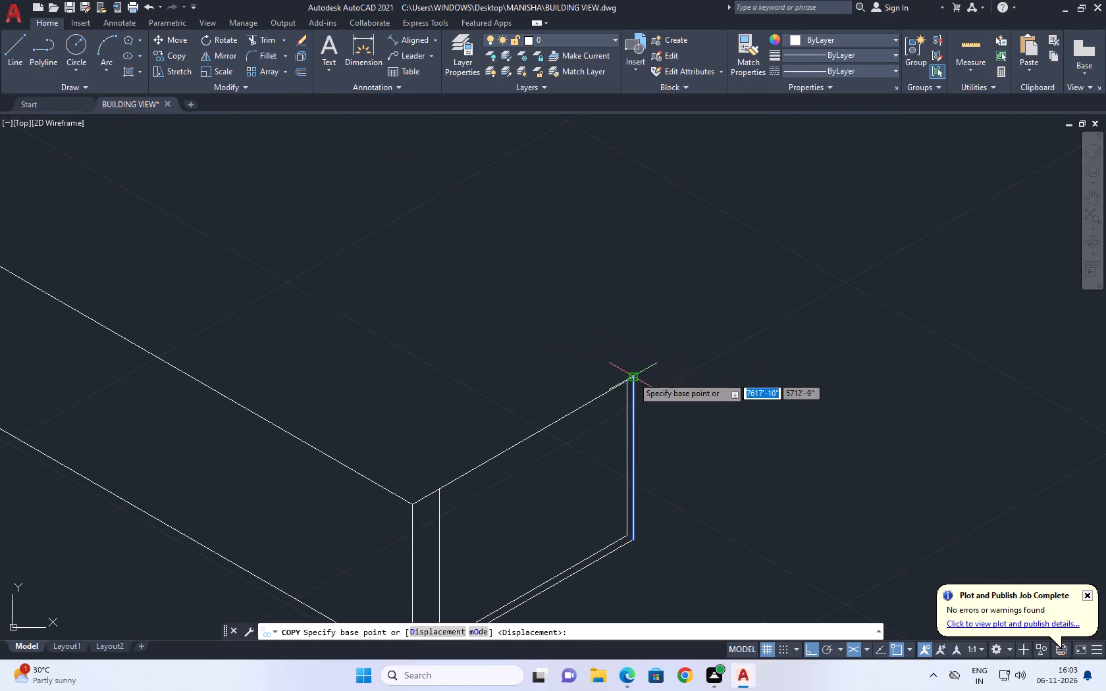
{"action": "left_click", "coordinate": [633, 376]}
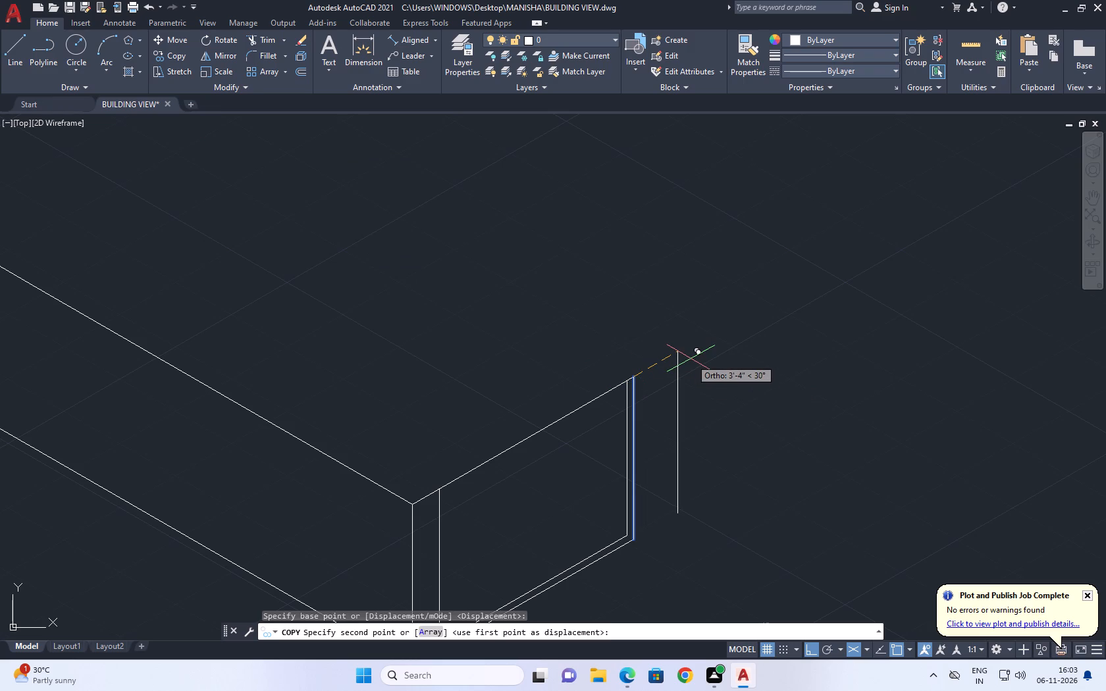
{"action": "type", "text": "2'"}
{"action": "key", "text": "Return"}
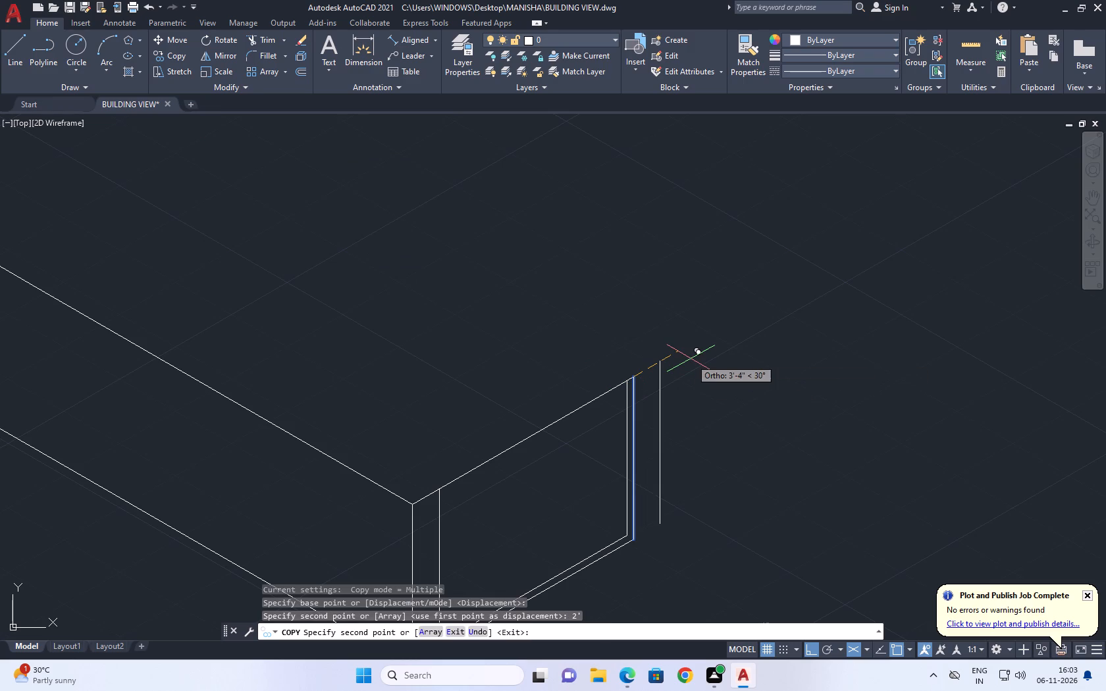
{"action": "right_click", "coordinate": [666, 279]}
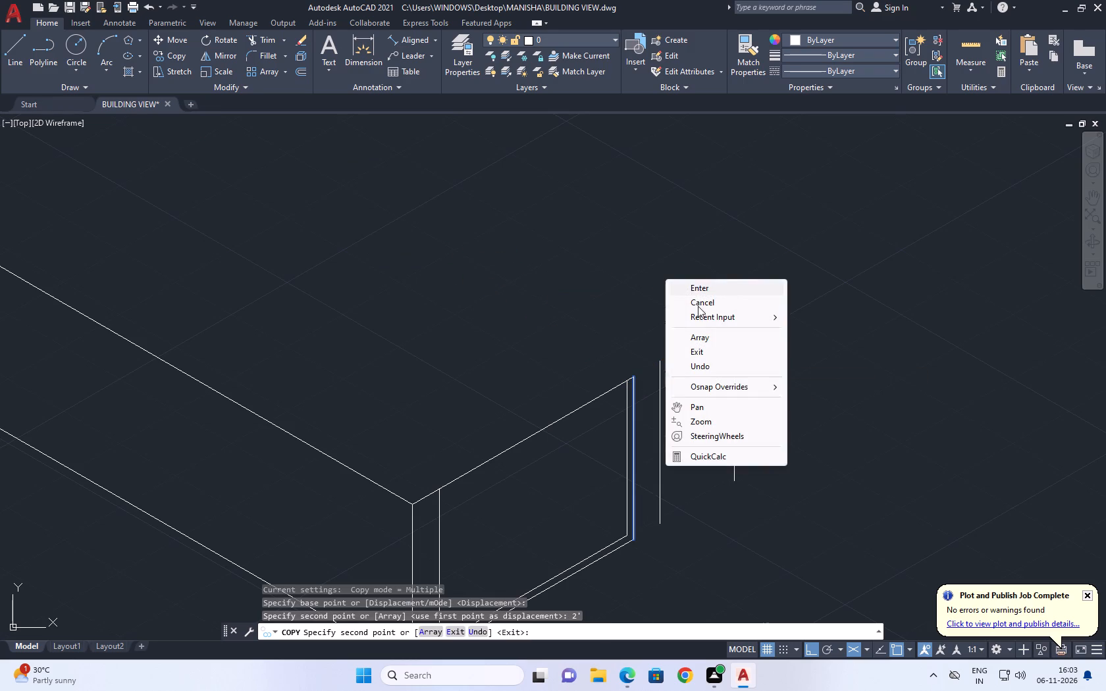
{"action": "left_click", "coordinate": [697, 307]}
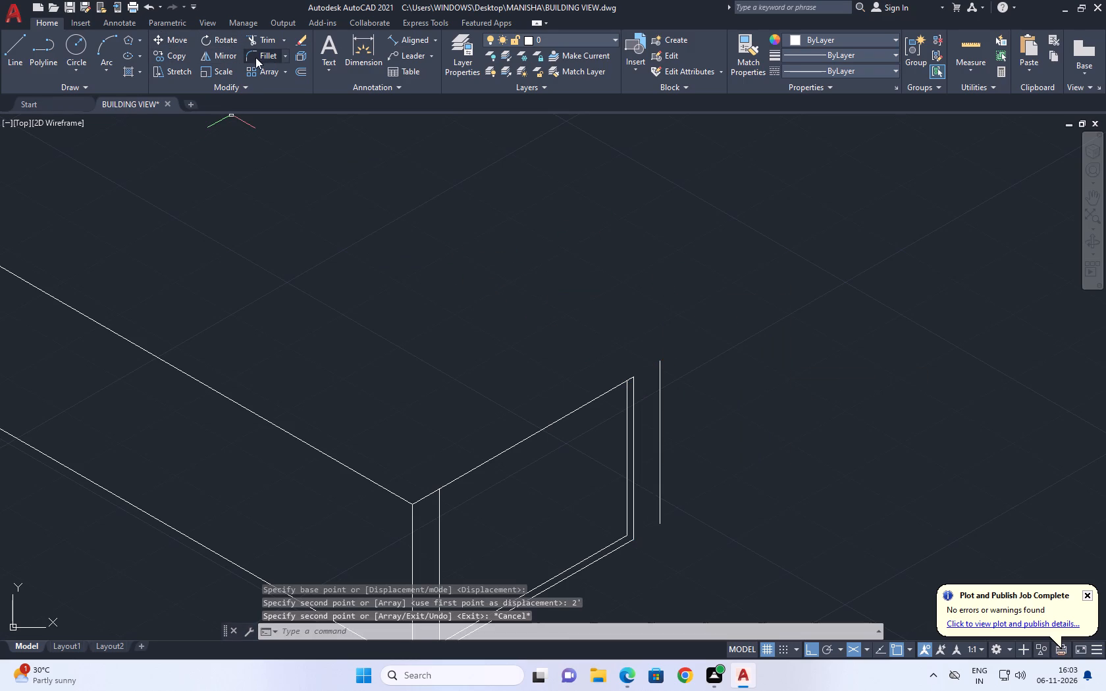
Fillet the face's top line with the copied outer vertical line into a sharp corner.
{"action": "left_click", "coordinate": [262, 56]}
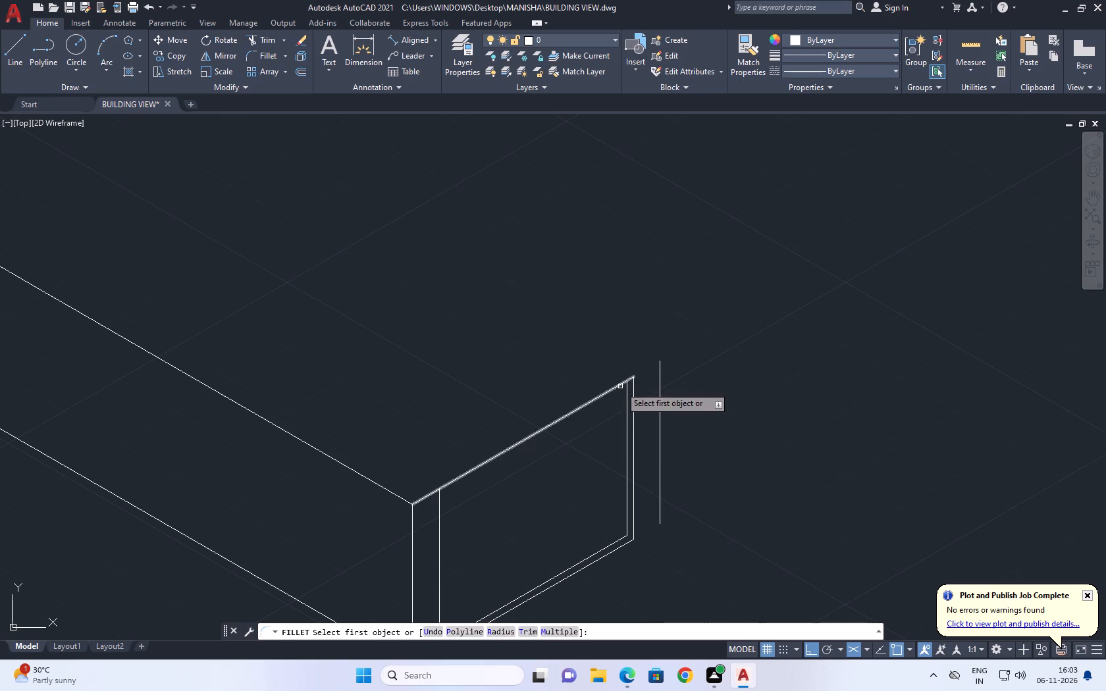
{"action": "left_click", "coordinate": [620, 386]}
{"action": "left_click", "coordinate": [660, 383]}
Fillet the face's outer lower base line with the lower end of the copied outer vertical line into a sharp corner.
{"action": "middle_click_drag", "start_coordinate": [791, 402], "coordinate": [674, 345]}
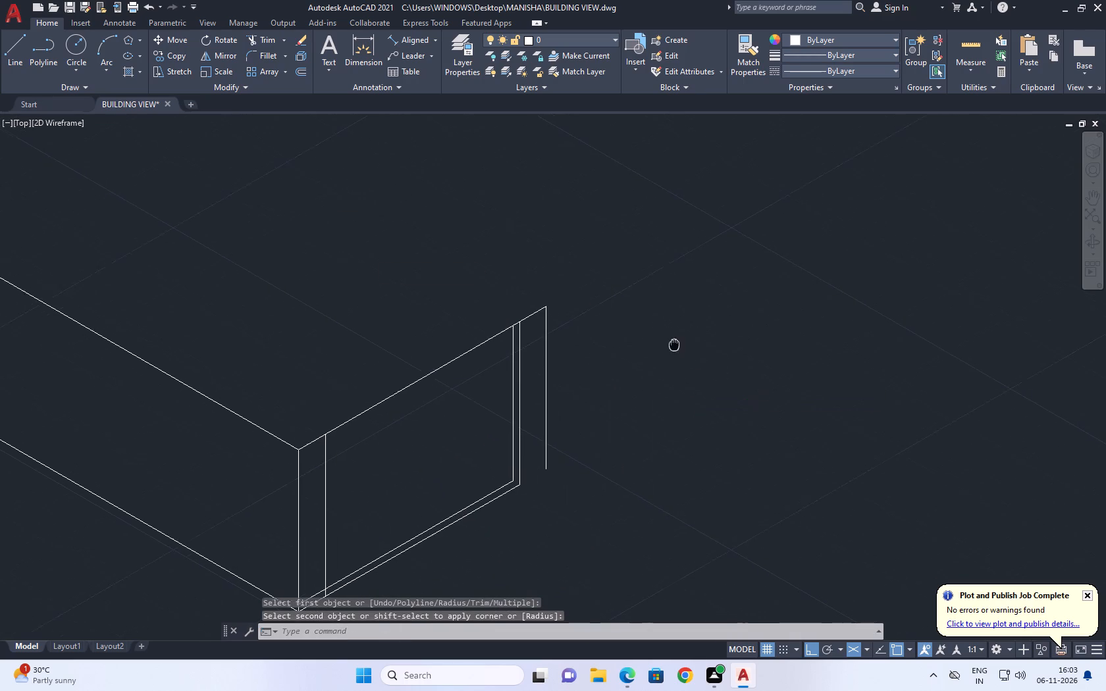
{"action": "right_click", "coordinate": [638, 293]}
{"action": "left_click", "coordinate": [683, 291]}
{"action": "left_click", "coordinate": [648, 329]}
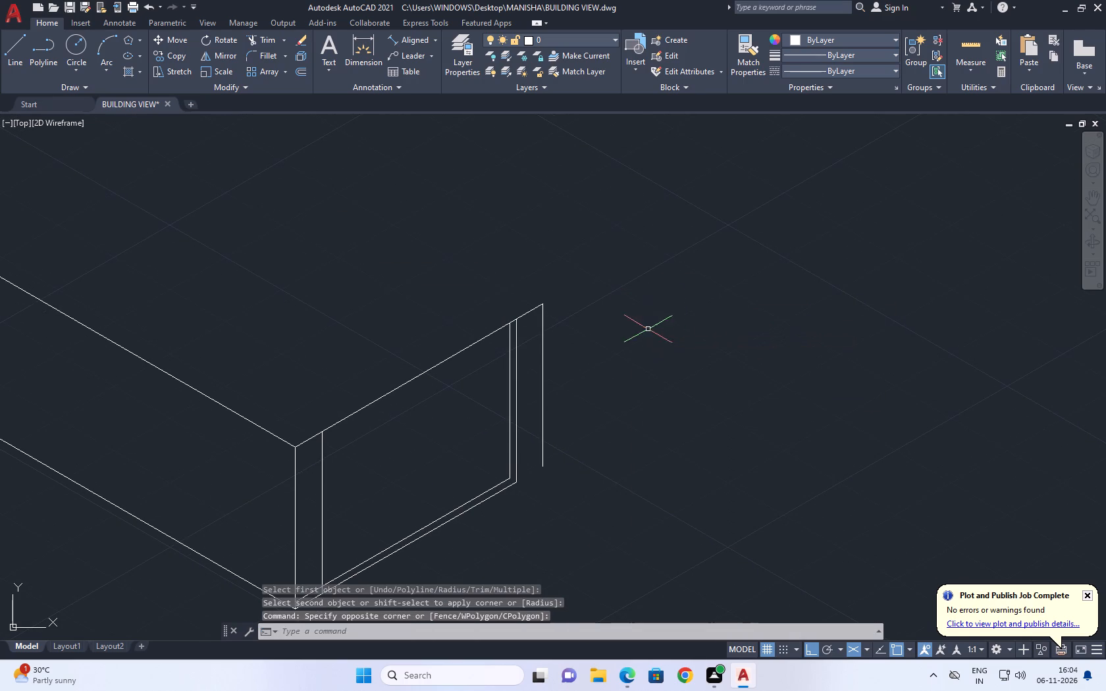
{"action": "right_click", "coordinate": [632, 296]}
{"action": "left_click", "coordinate": [679, 311]}
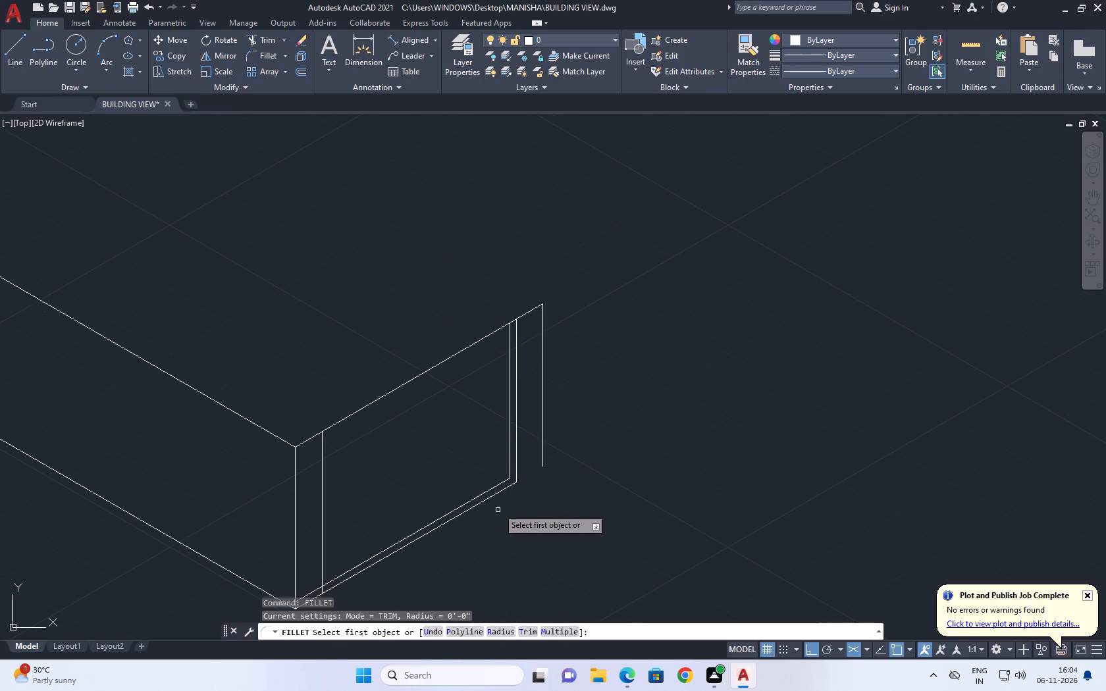
{"action": "left_click", "coordinate": [501, 492]}
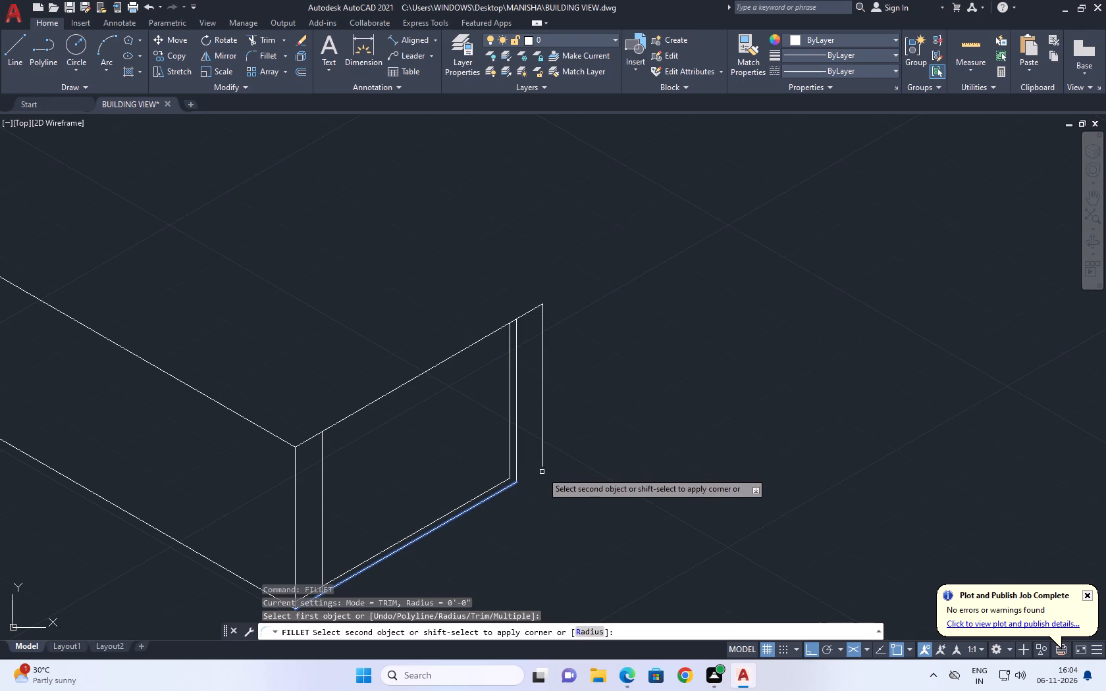
{"action": "left_click", "coordinate": [542, 465]}
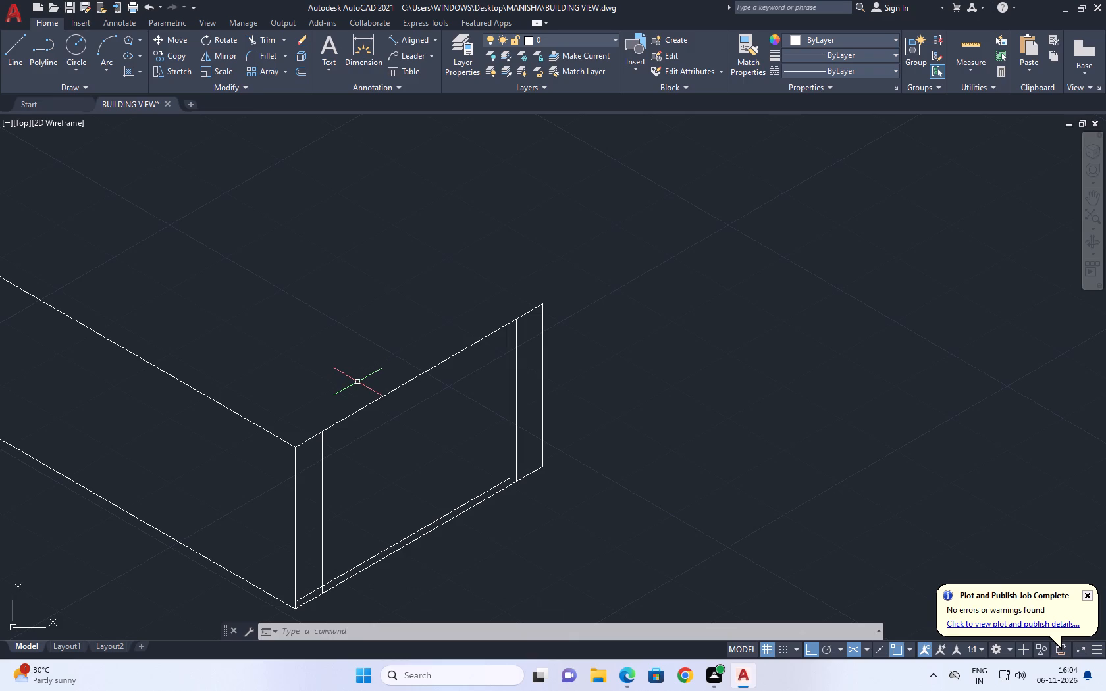
Copy the long wall's base line 6" straight up, from the near bottom corner to the inner base line's end on the near vertical edge.
{"action": "middle_click_drag", "start_coordinate": [417, 466], "coordinate": [695, 420]}
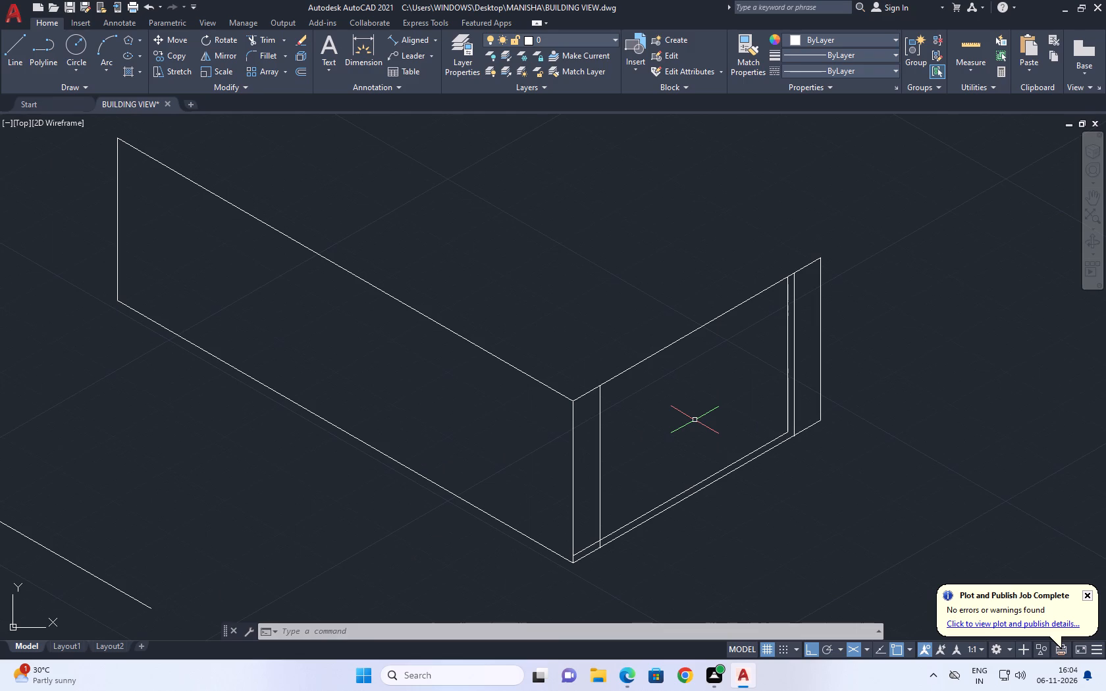
{"action": "middle_click_drag", "start_coordinate": [702, 432], "coordinate": [743, 479]}
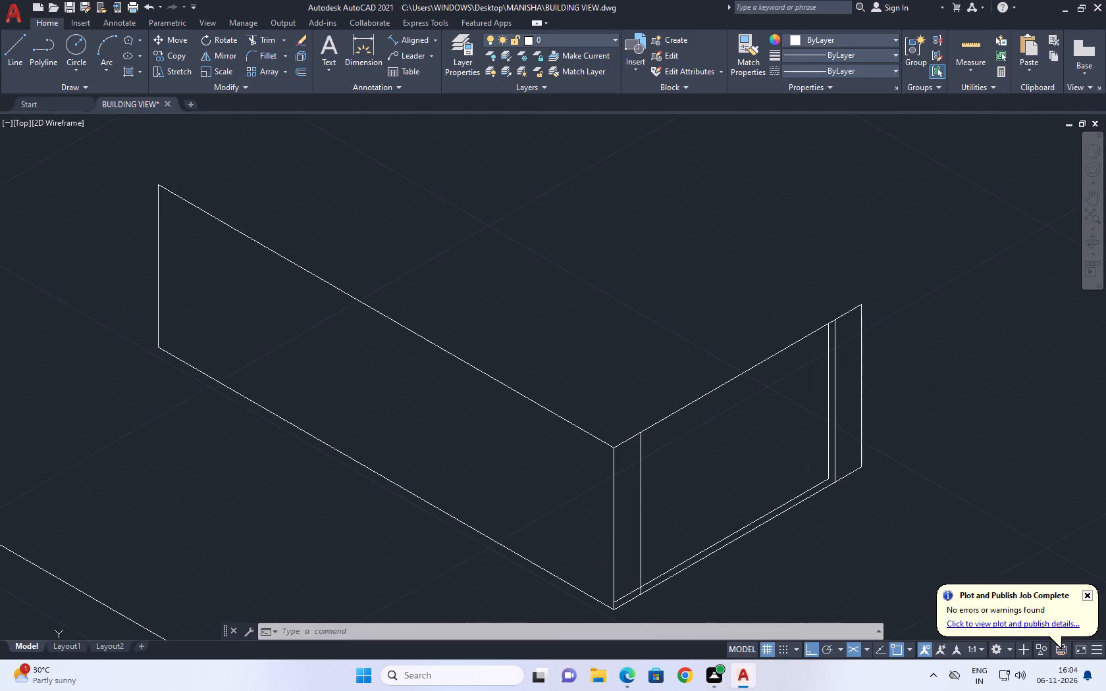
{"action": "middle_click_drag", "start_coordinate": [594, 486], "coordinate": [649, 422]}
{"action": "left_click", "coordinate": [641, 519]}
{"action": "left_click_drag", "start_coordinate": [623, 539], "coordinate": [621, 541]}
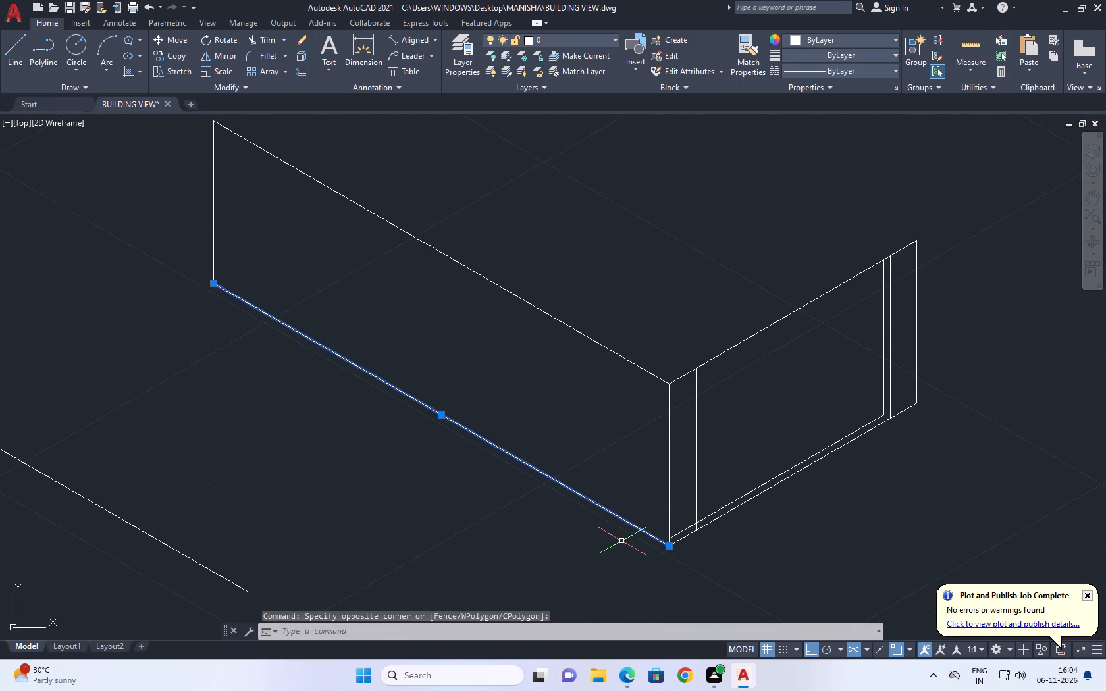
{"action": "left_click_drag", "start_coordinate": [621, 541], "coordinate": [619, 530]}
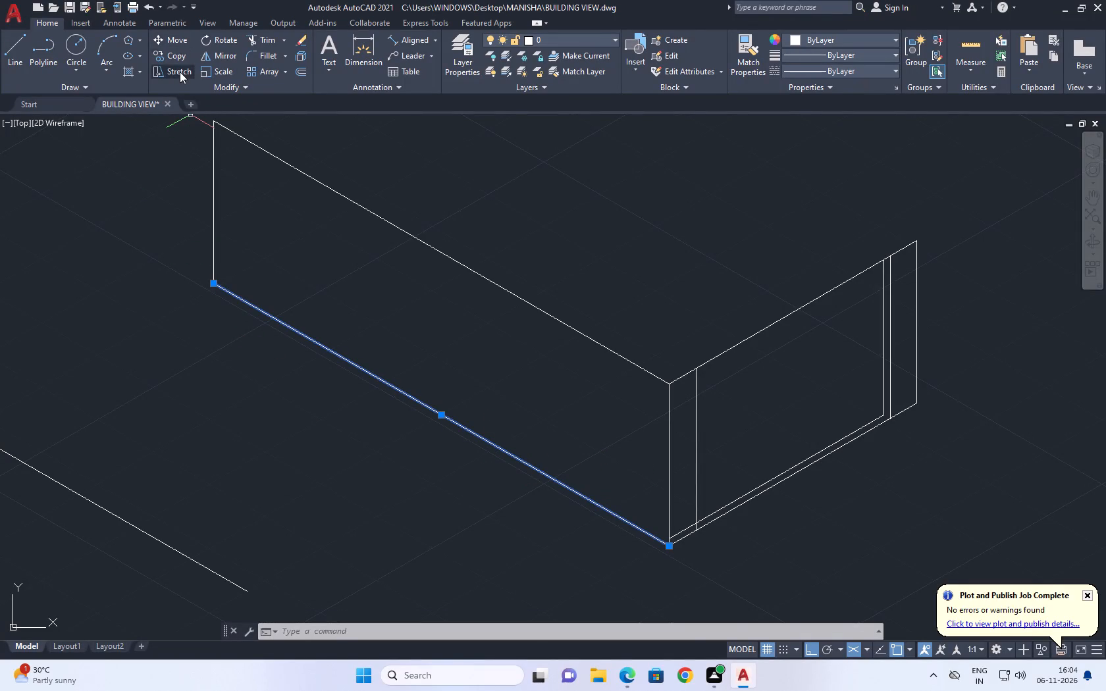
{"action": "left_click", "coordinate": [181, 55]}
{"action": "scroll", "coordinate": [682, 557], "scroll_direction": "up", "scroll_amount": 2}
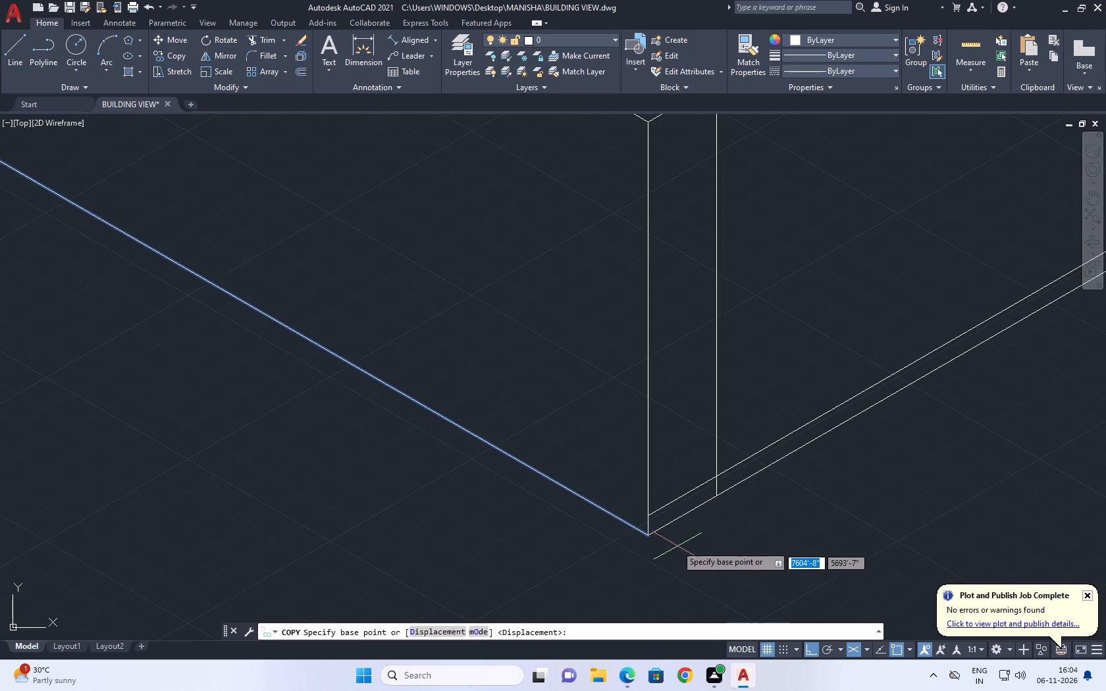
{"action": "left_click", "coordinate": [646, 536]}
{"action": "left_click", "coordinate": [645, 510]}
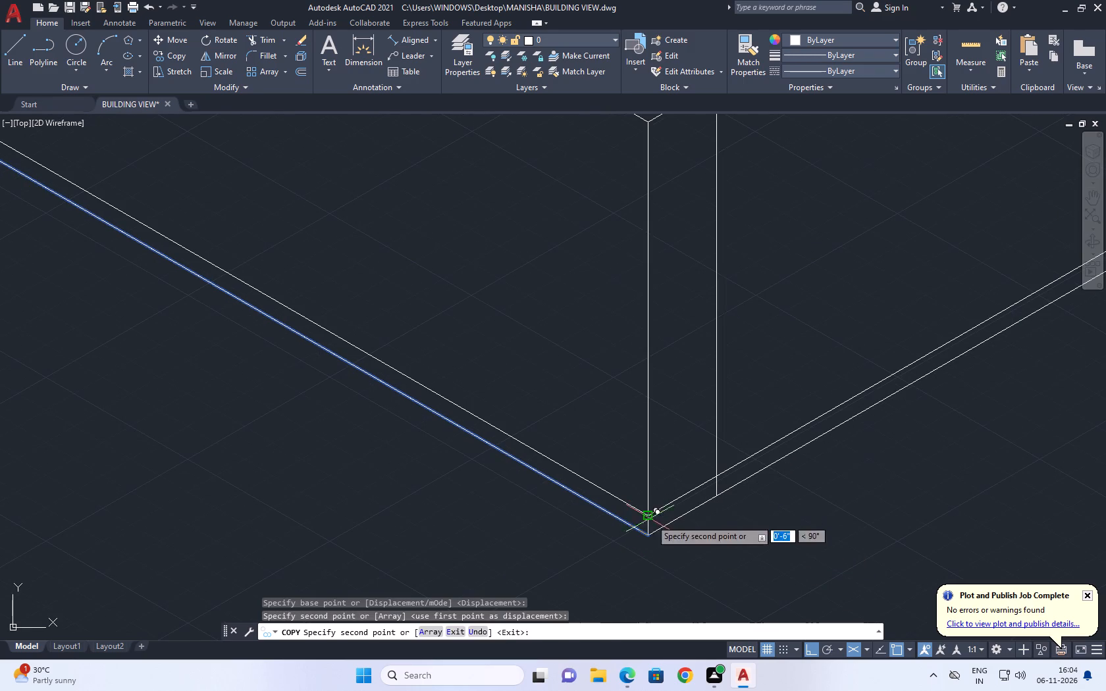
{"action": "right_click", "coordinate": [587, 358]}
{"action": "left_click", "coordinate": [650, 382]}
Join the two collinear segments of the long wall's top line into a single line.
{"action": "scroll", "coordinate": [589, 511], "scroll_direction": "down", "scroll_amount": 3}
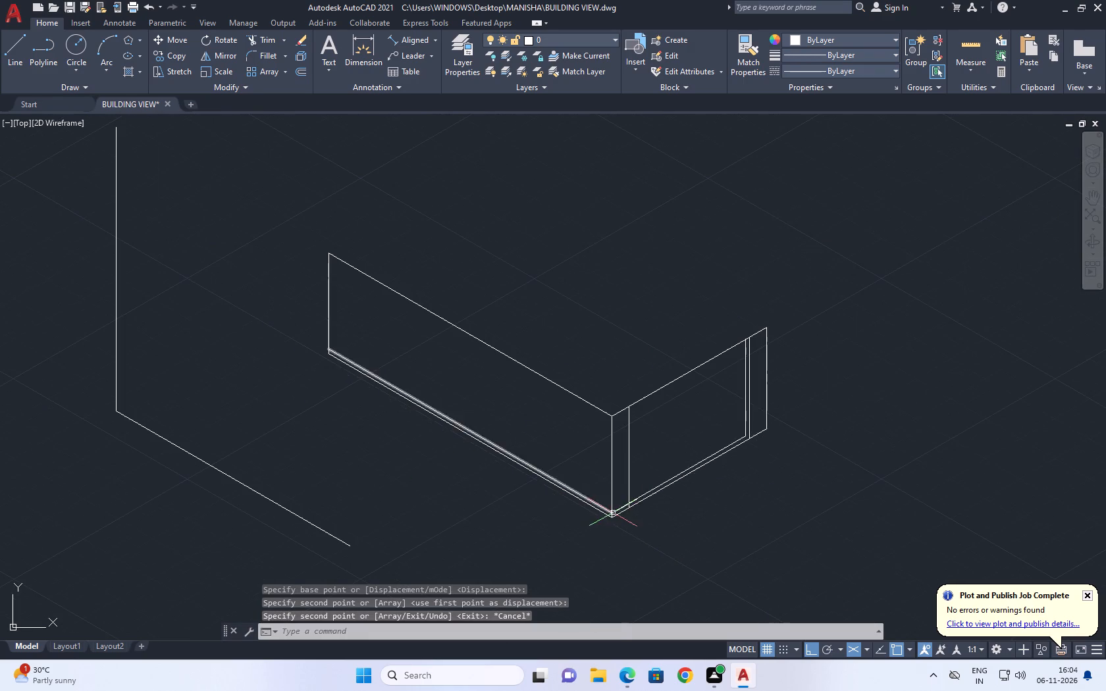
{"action": "middle_click_drag", "start_coordinate": [515, 555], "coordinate": [560, 569]}
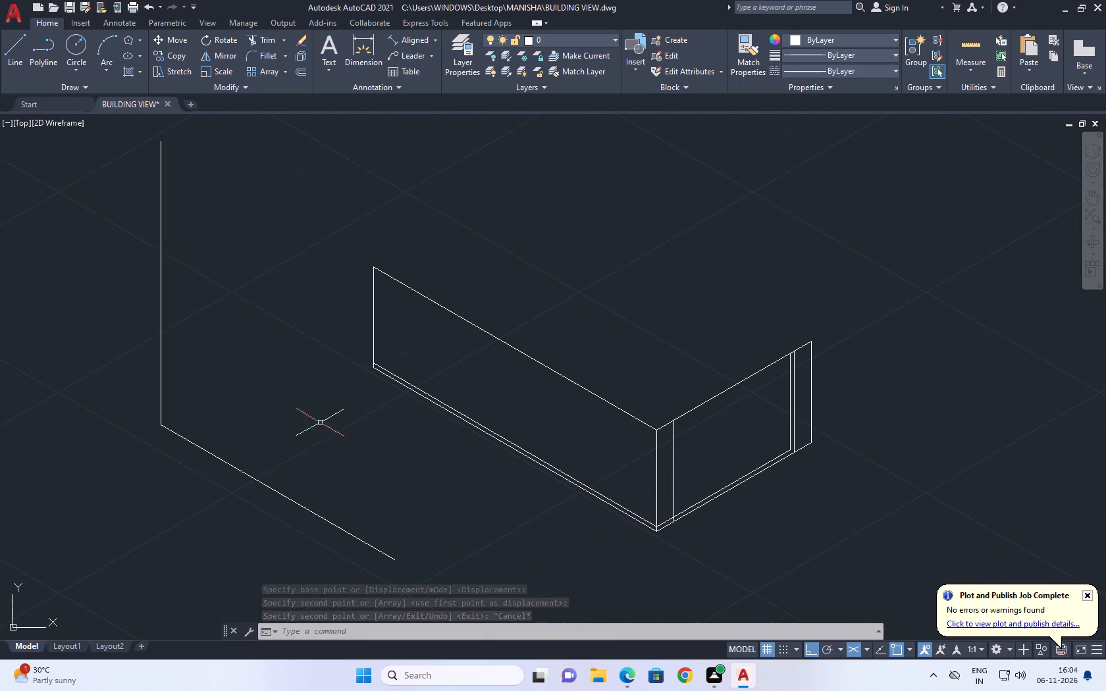
{"action": "left_click", "coordinate": [546, 359]}
{"action": "left_click_drag", "start_coordinate": [546, 368], "coordinate": [544, 374]}
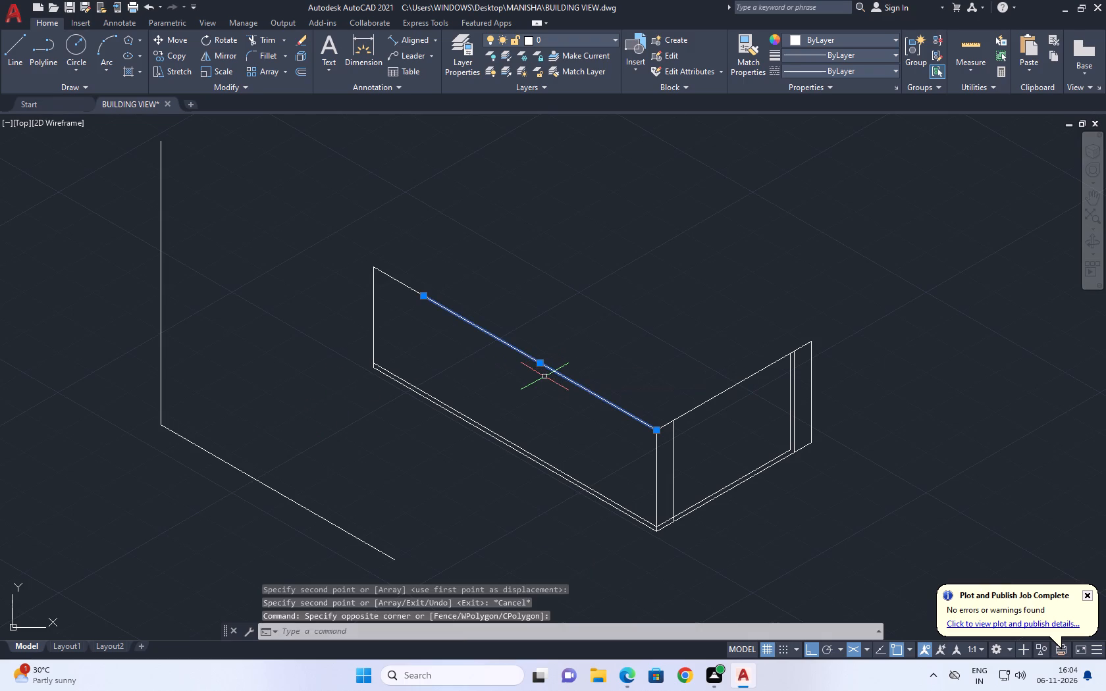
{"action": "left_click", "coordinate": [419, 286]}
{"action": "left_click", "coordinate": [402, 290]}
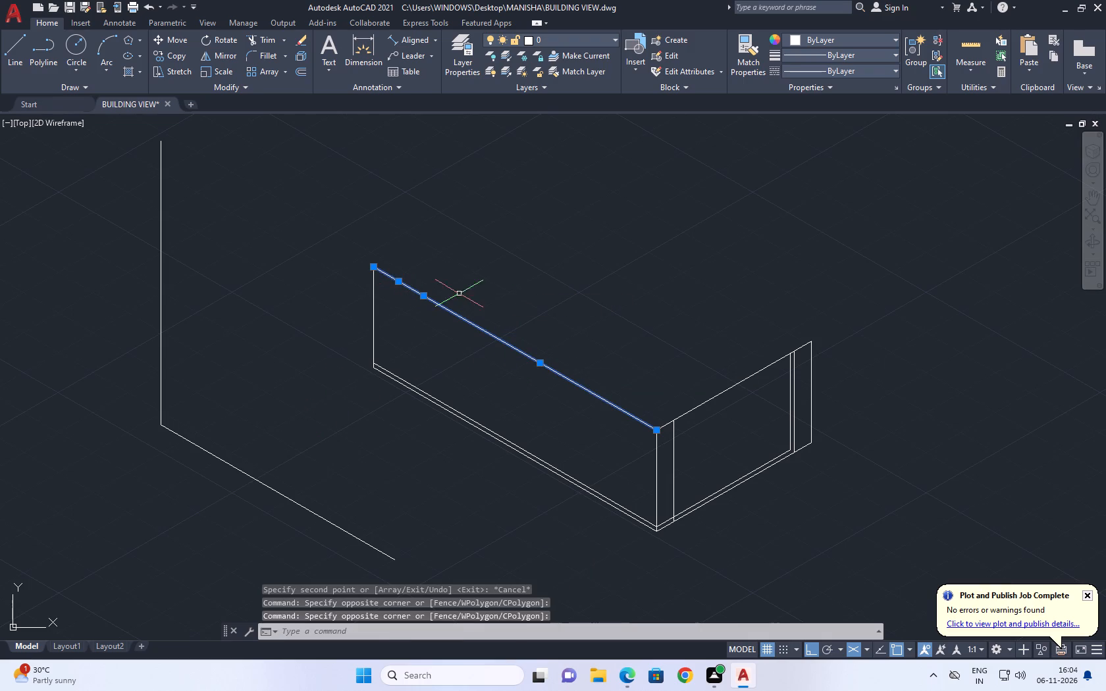
{"action": "type", "text": "J"}
{"action": "key", "text": "space"}
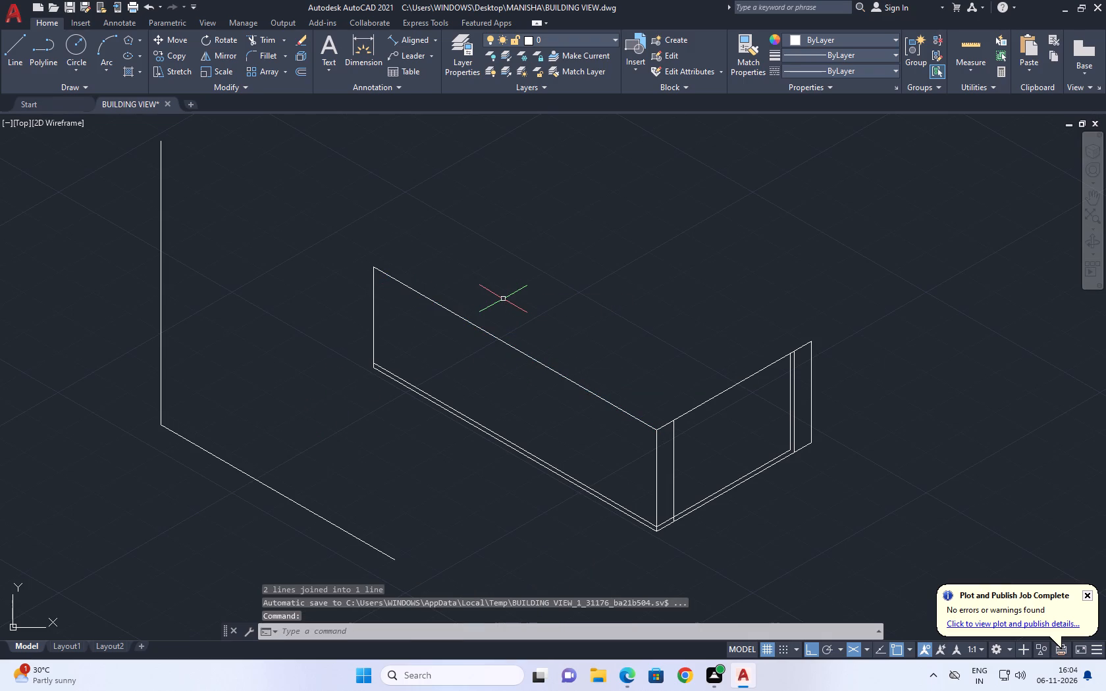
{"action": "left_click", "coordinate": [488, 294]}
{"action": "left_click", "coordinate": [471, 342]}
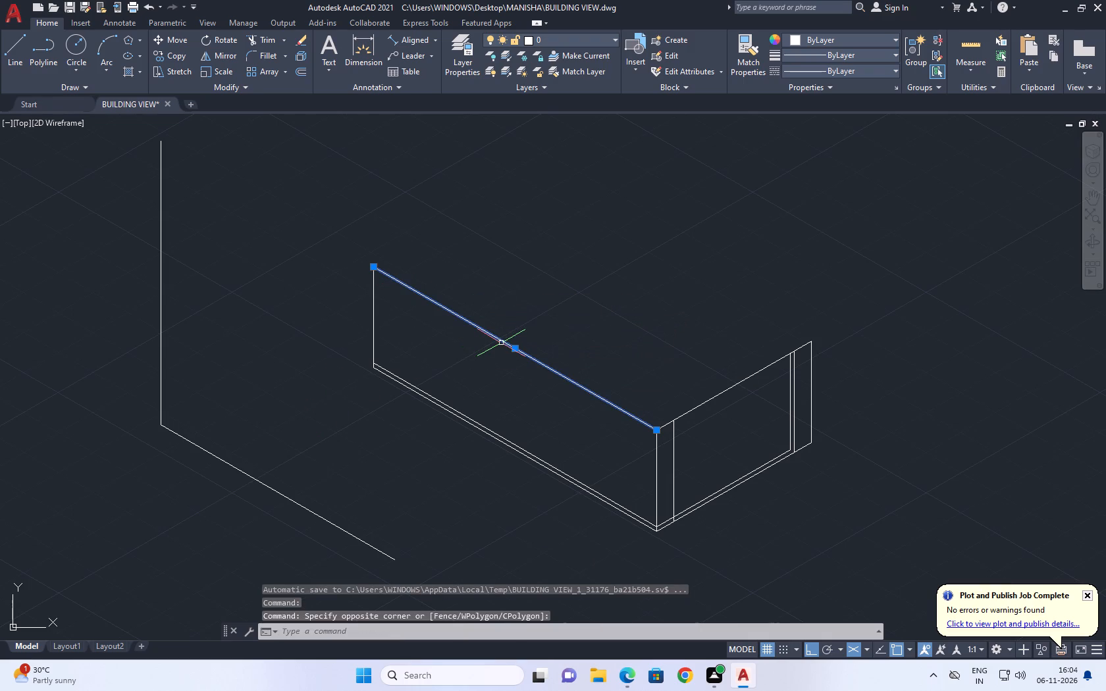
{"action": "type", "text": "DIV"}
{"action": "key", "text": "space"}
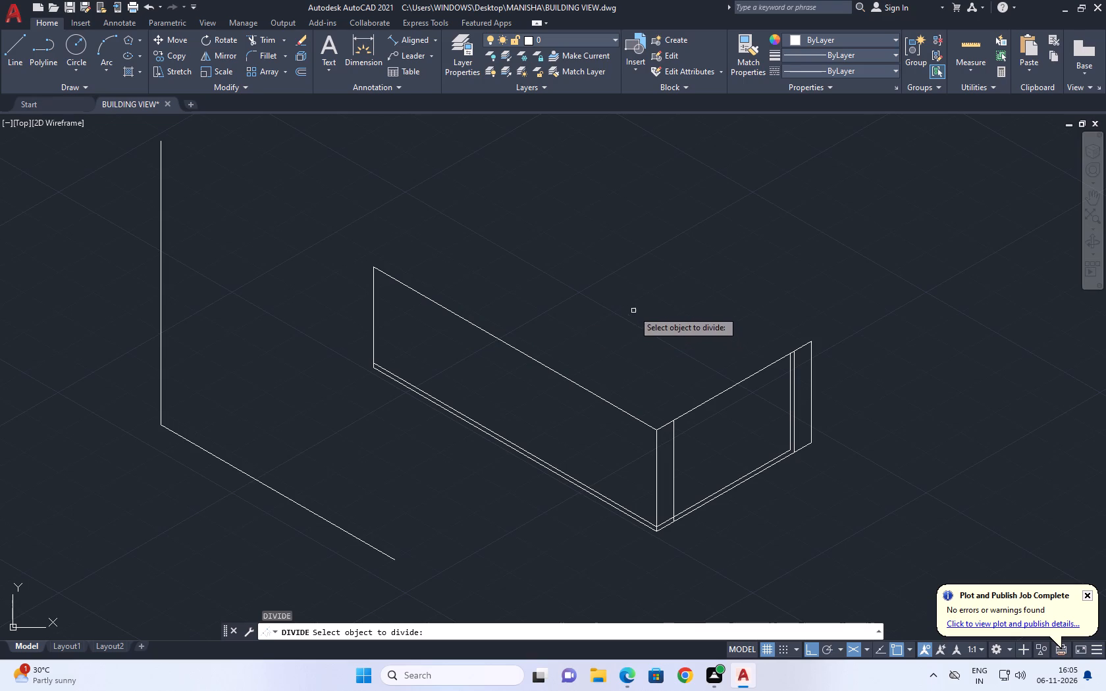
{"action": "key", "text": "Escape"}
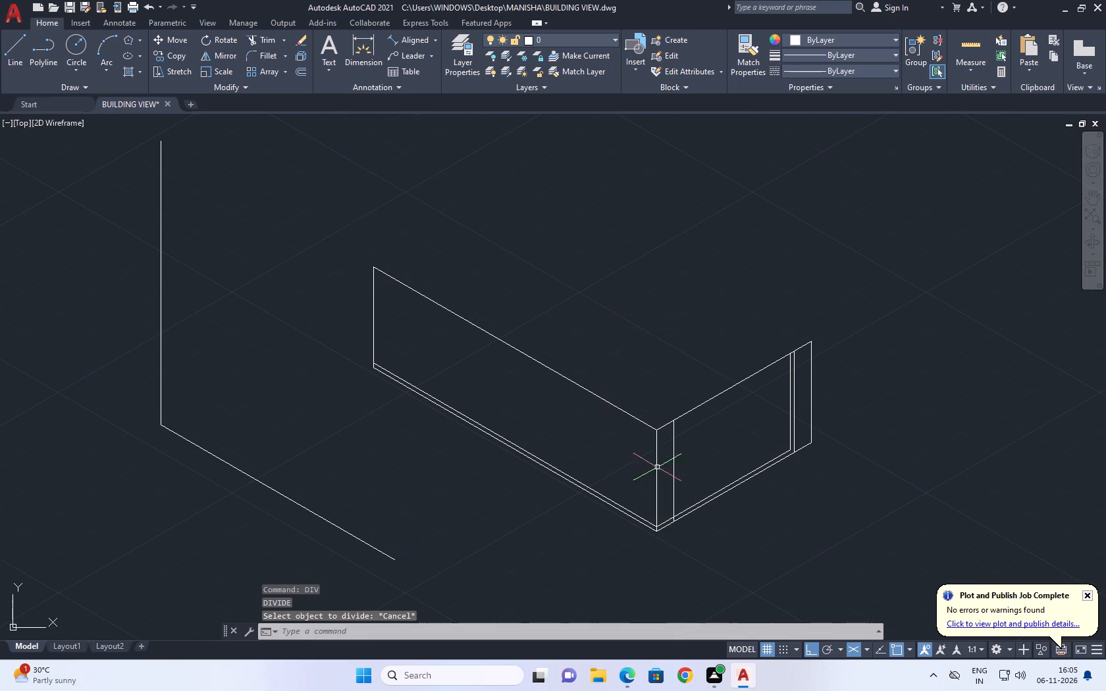
Copy the near vertical corner edge 4' along the long wall at 150°.
{"action": "left_click", "coordinate": [652, 463]}
{"action": "left_click", "coordinate": [654, 478]}
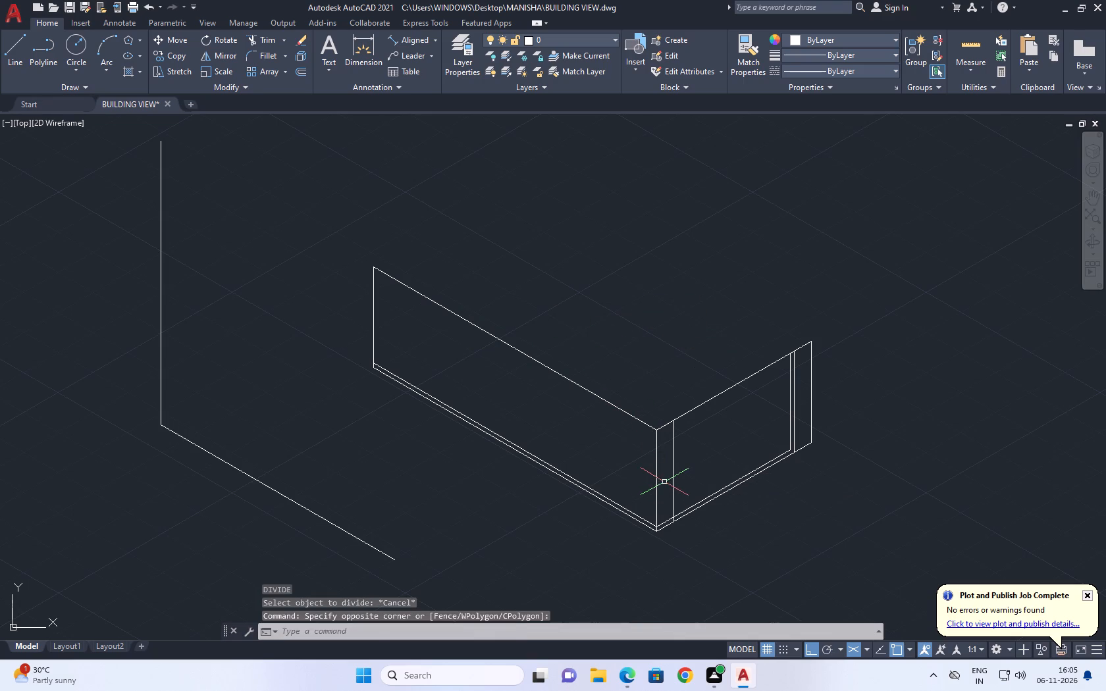
{"action": "left_click", "coordinate": [662, 478]}
{"action": "left_click", "coordinate": [639, 456]}
{"action": "type", "text": "CO"}
{"action": "key", "text": "space"}
{"action": "left_click", "coordinate": [639, 456]}
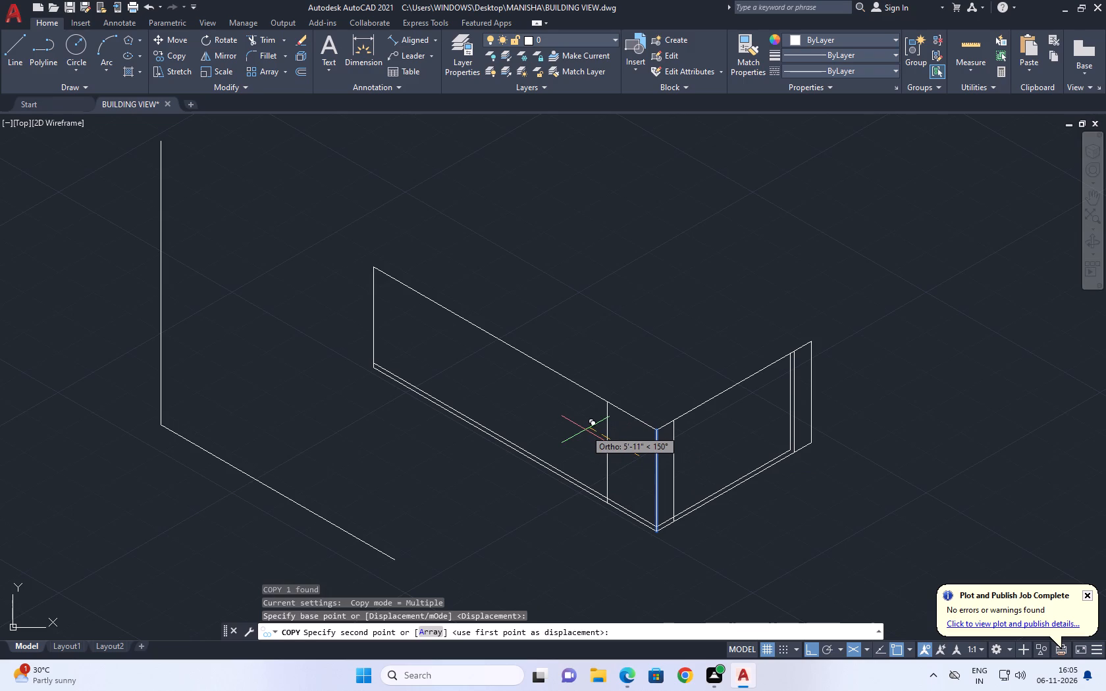
{"action": "type", "text": "4'"}
{"action": "key", "text": "space"}
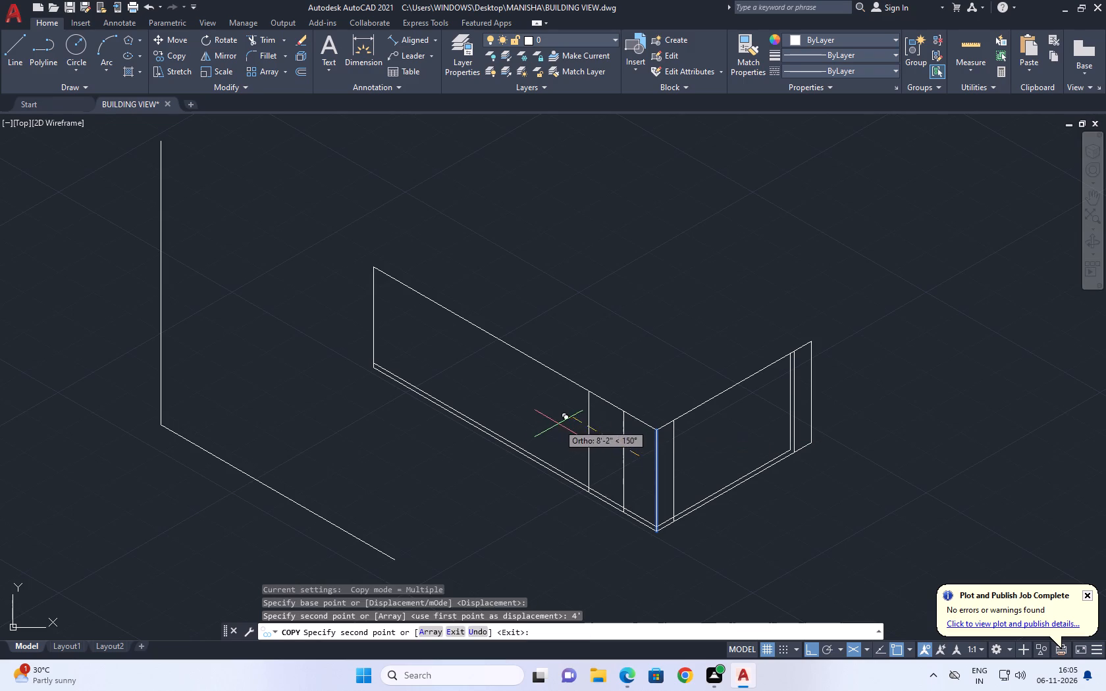
{"action": "key", "text": "space"}
Copy the long wall's far vertical edge 4' inward along the wall at 330°.
{"action": "left_click_drag", "start_coordinate": [375, 328], "coordinate": [369, 322]}
{"action": "left_click_drag", "start_coordinate": [290, 312], "coordinate": [280, 309]}
{"action": "left_click", "coordinate": [282, 312]}
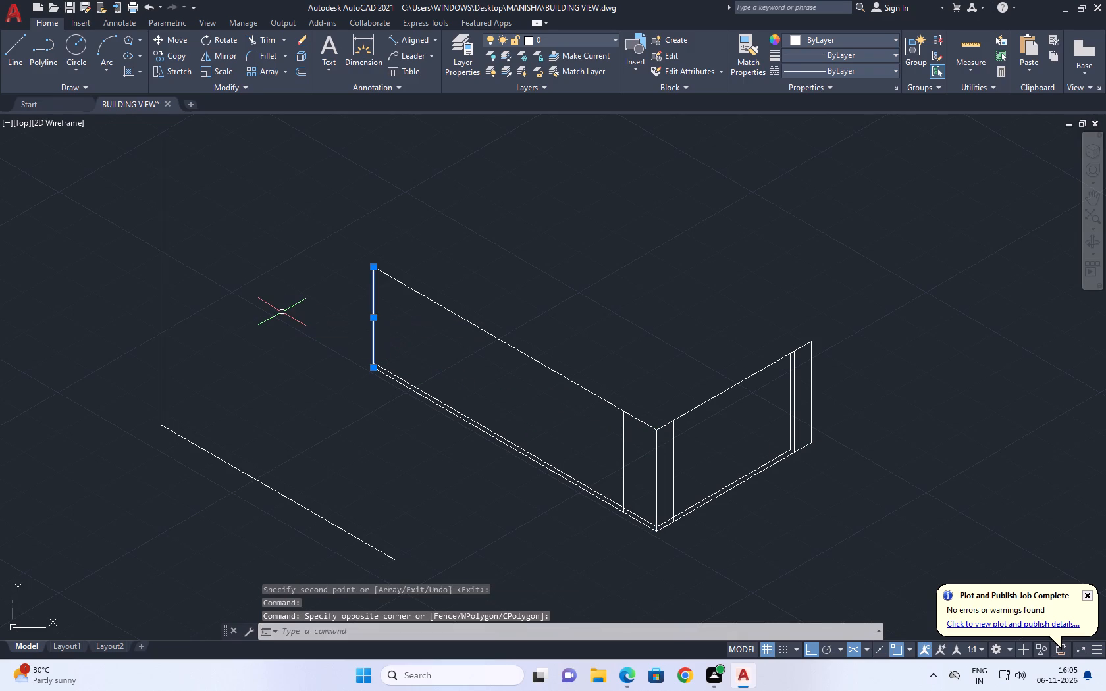
{"action": "key", "text": "c"}
{"action": "key", "text": "o"}
{"action": "key", "text": "space"}
{"action": "left_click", "coordinate": [369, 324]}
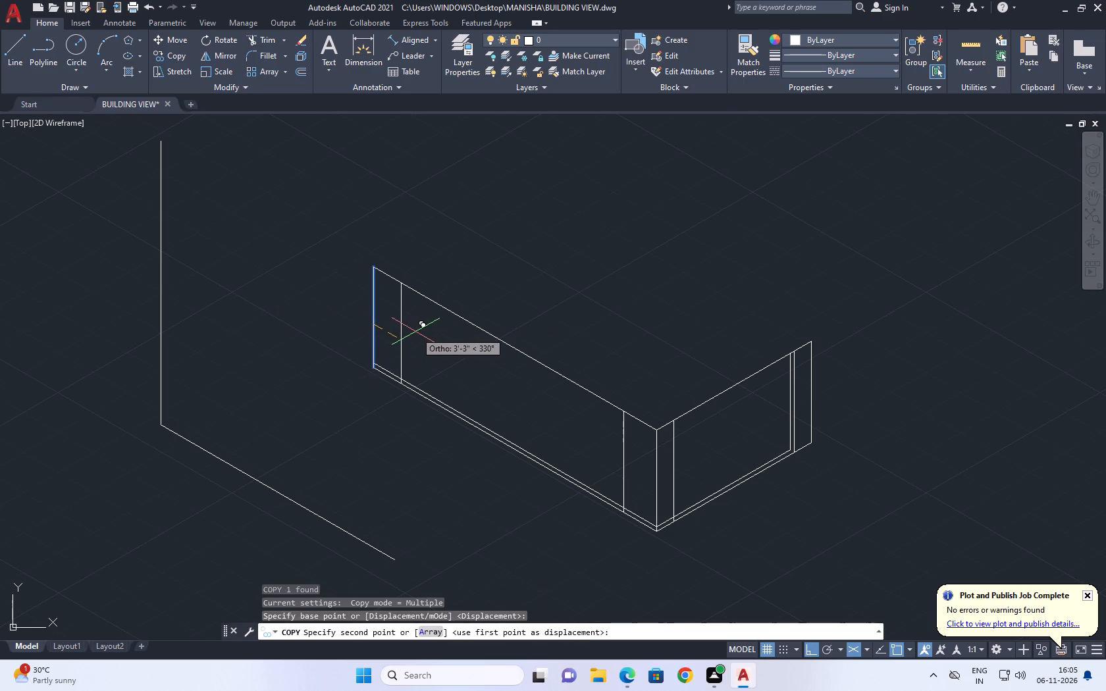
{"action": "type", "text": "4'"}
{"action": "key", "text": "Return"}
{"action": "key", "text": "space"}
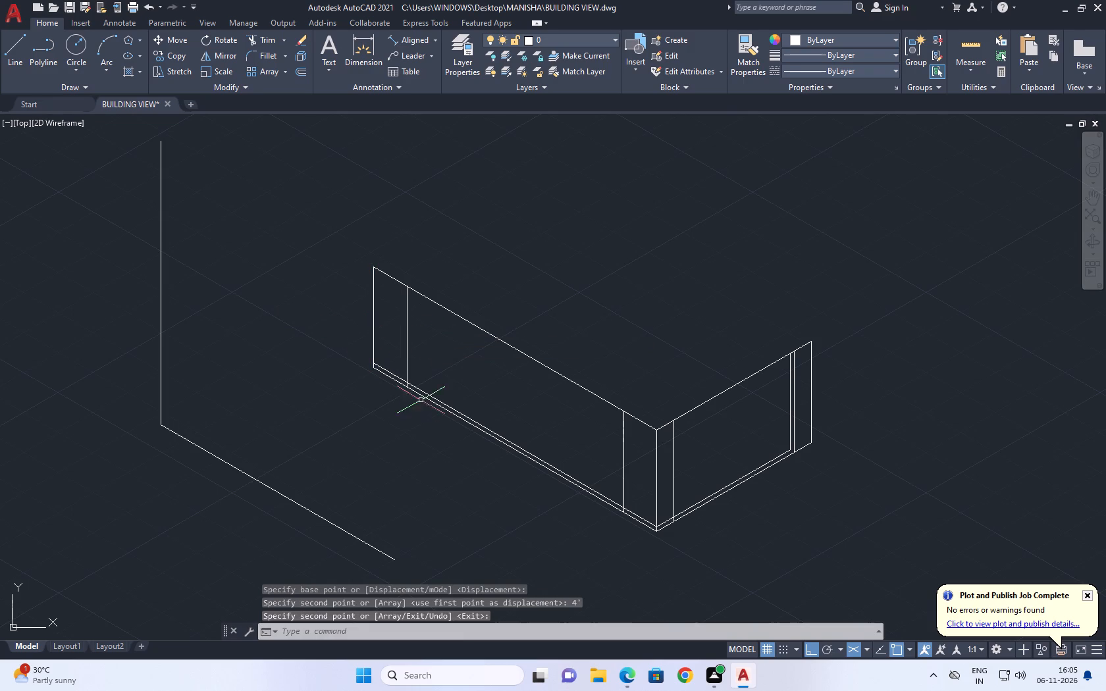
Trim both ends of the long wall's top line back to the two vertical lines set 4' in.
{"action": "middle_click_drag", "start_coordinate": [624, 370], "coordinate": [687, 339]}
{"action": "middle_click_drag", "start_coordinate": [781, 570], "coordinate": [770, 561]}
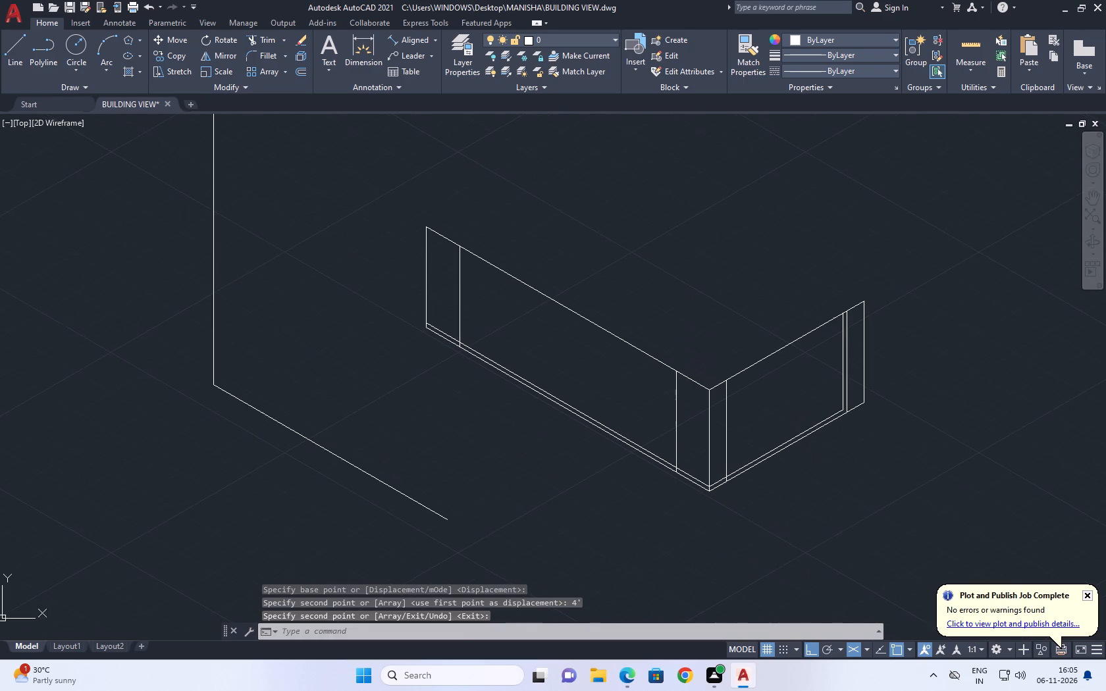
{"action": "middle_click_drag", "start_coordinate": [863, 548], "coordinate": [812, 515]}
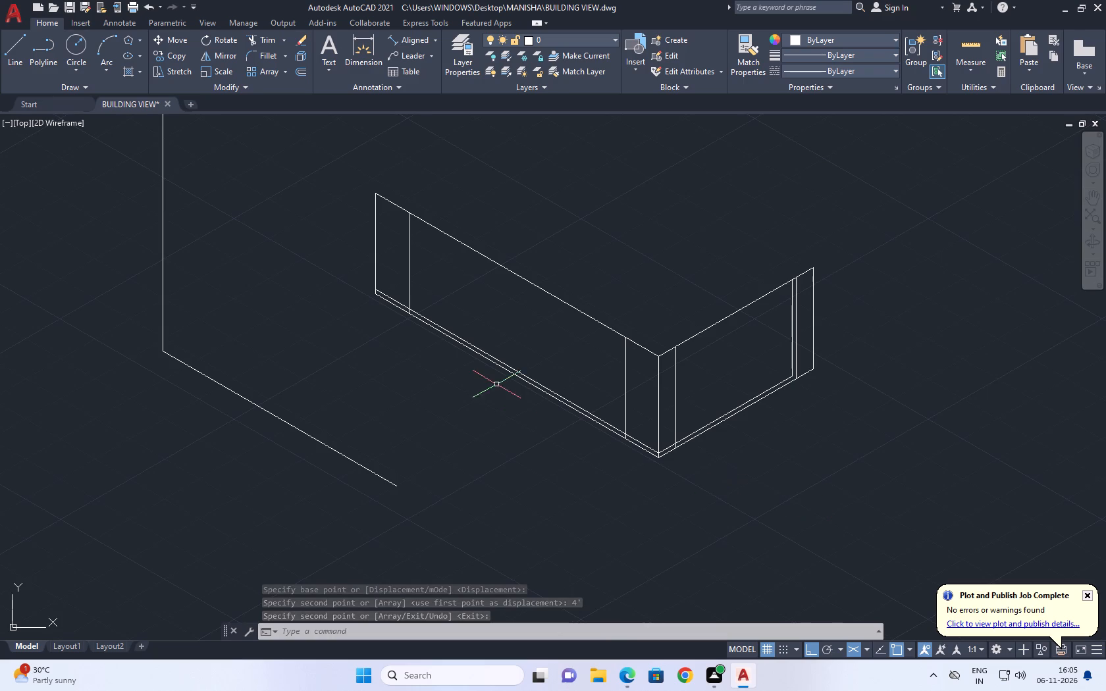
{"action": "middle_click_drag", "start_coordinate": [499, 389], "coordinate": [533, 427]}
{"action": "type", "text": "TR"}
{"action": "key", "text": "space"}
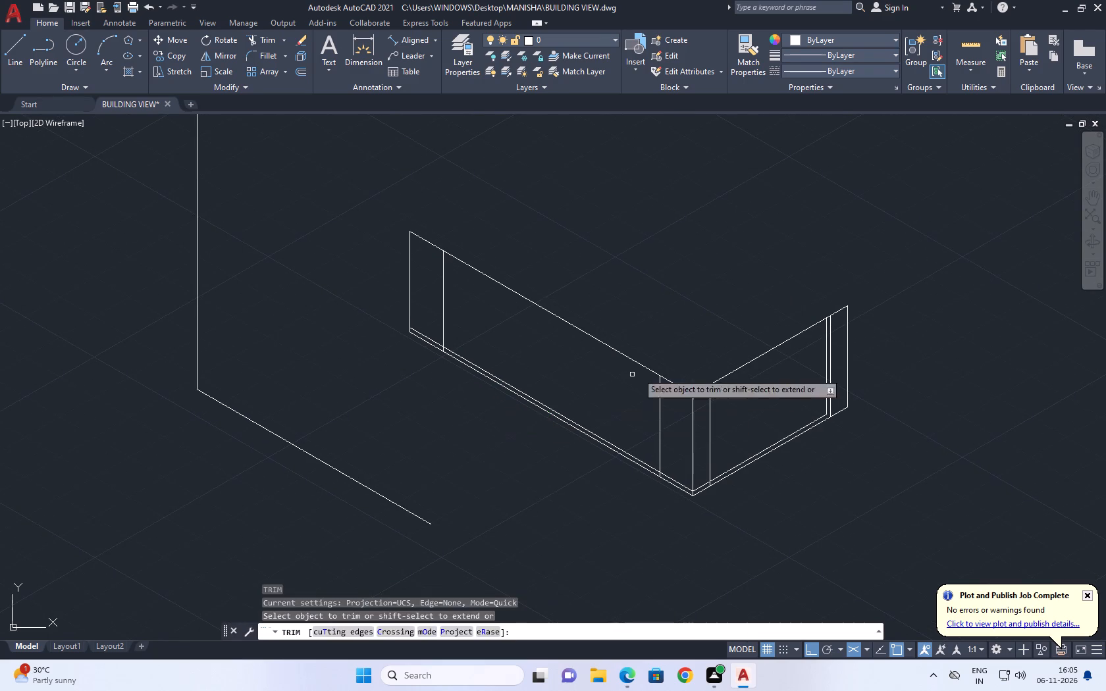
{"action": "left_click", "coordinate": [675, 372]}
{"action": "left_click", "coordinate": [675, 397]}
{"action": "left_click", "coordinate": [440, 230]}
{"action": "left_click", "coordinate": [427, 249]}
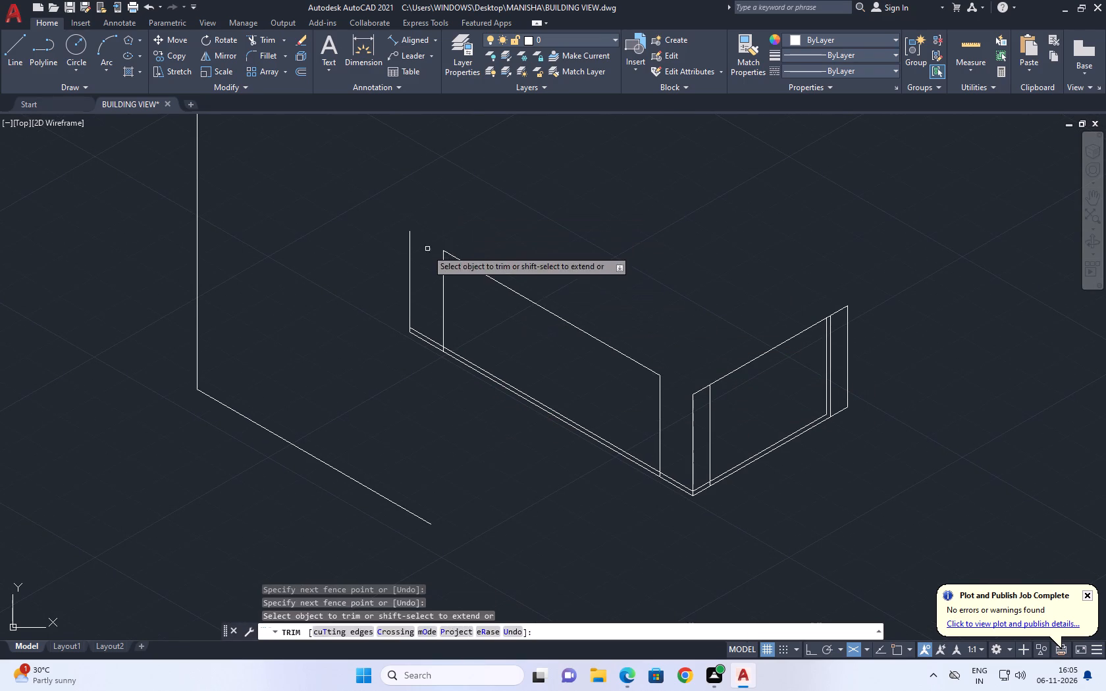
{"action": "key", "text": "space"}
Draw a vertical line from the midpoint of the long wall's trimmed top line down past its base lines.
{"action": "left_click", "coordinate": [472, 265]}
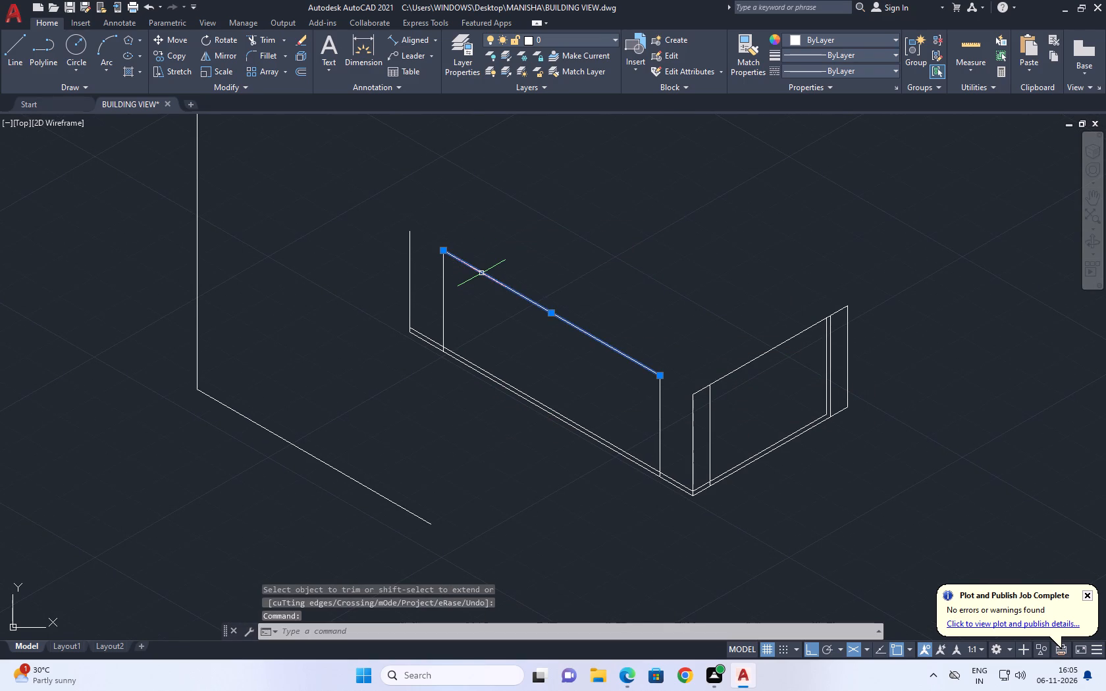
{"action": "key", "text": "l"}
{"action": "key", "text": "space"}
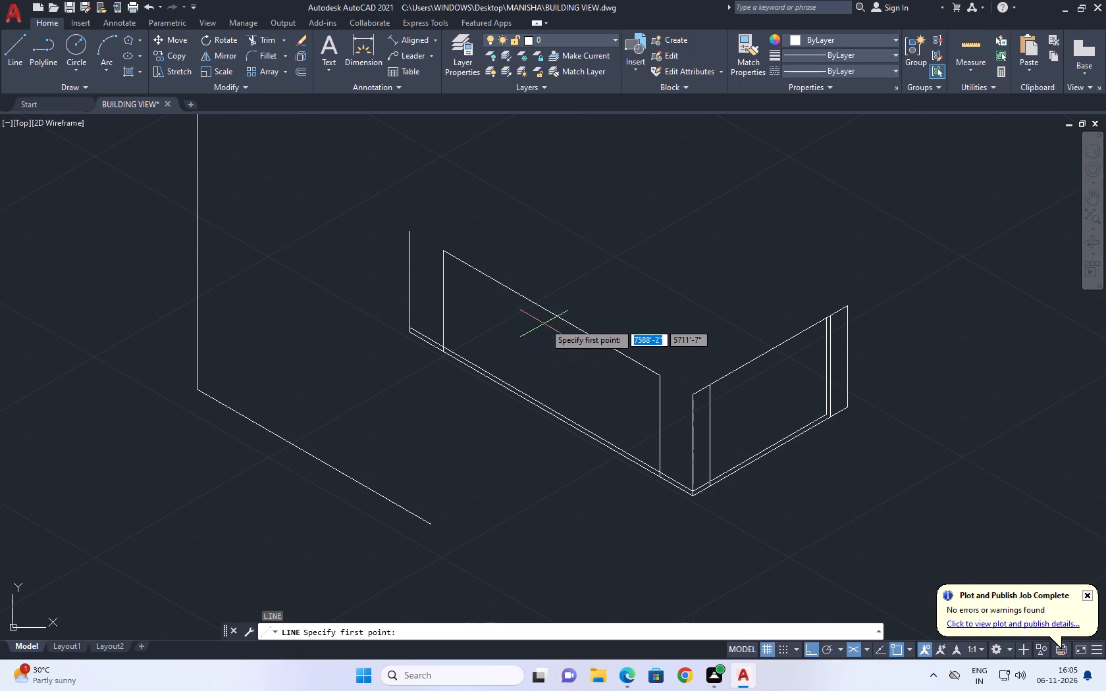
{"action": "left_click", "coordinate": [552, 311]}
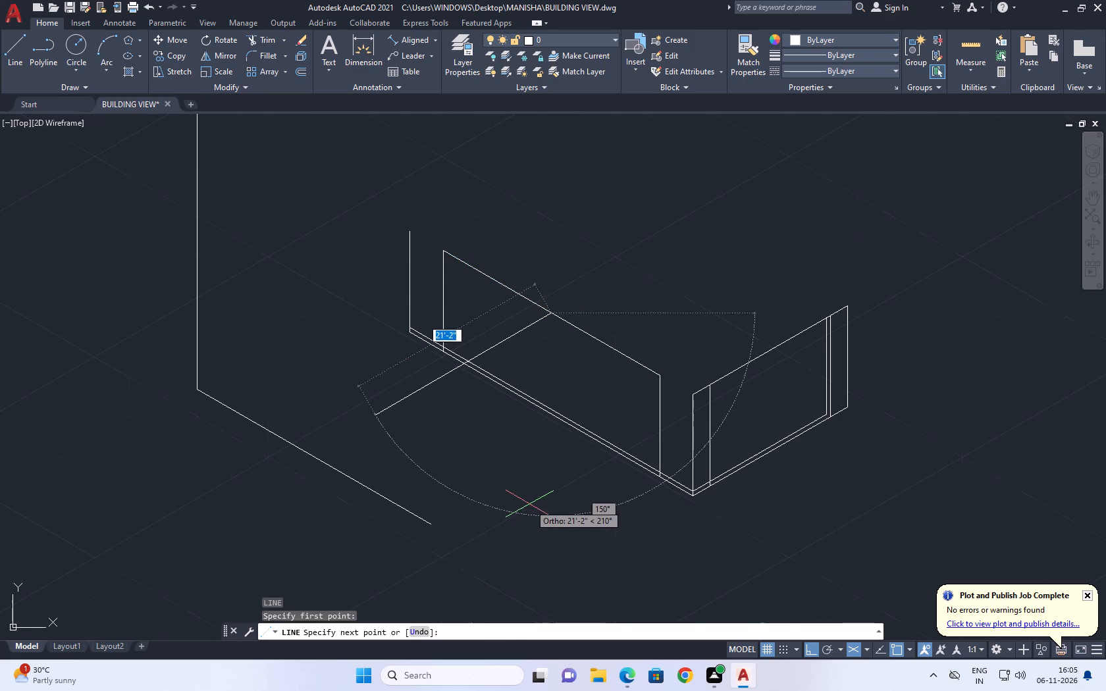
{"action": "key", "text": "F5"}
{"action": "left_click", "coordinate": [531, 496]}
{"action": "key", "text": "space"}
{"action": "middle_click_drag", "start_coordinate": [532, 449], "coordinate": [534, 471]}
Draw a closed isometric window outline 4' wide and 3' high on the near half of the long wall.
{"action": "key", "text": "l"}
{"action": "key", "text": "space"}
{"action": "scroll", "coordinate": [535, 471], "scroll_direction": "down", "scroll_amount": 1}
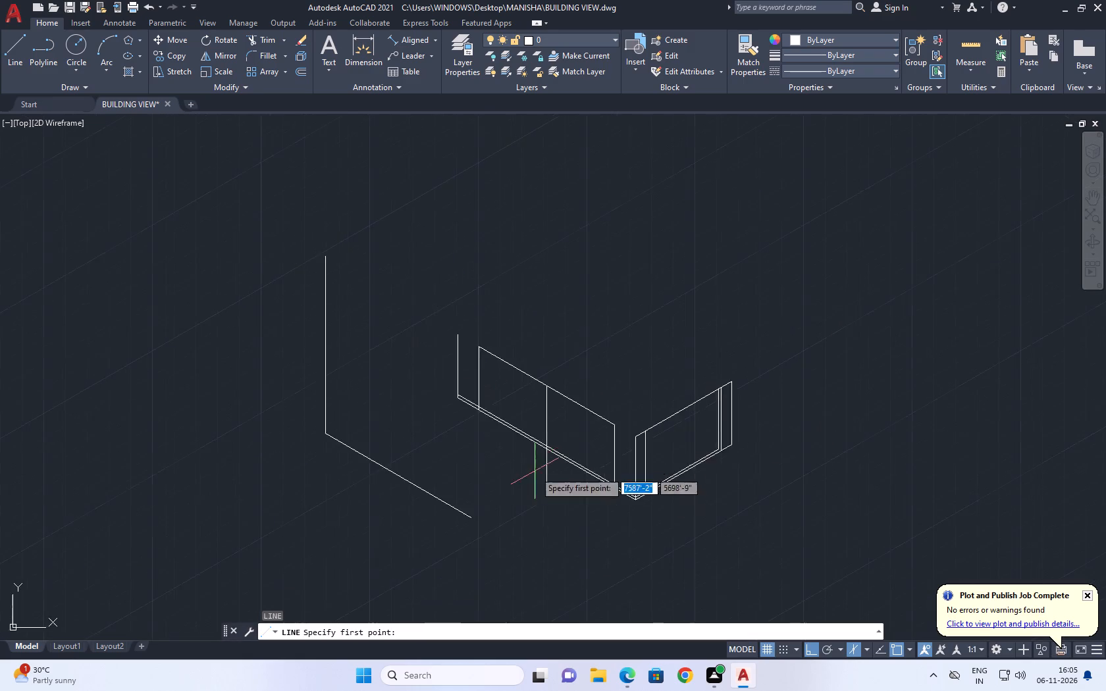
{"action": "scroll", "coordinate": [566, 428], "scroll_direction": "up", "scroll_amount": 3}
{"action": "left_click", "coordinate": [558, 377]}
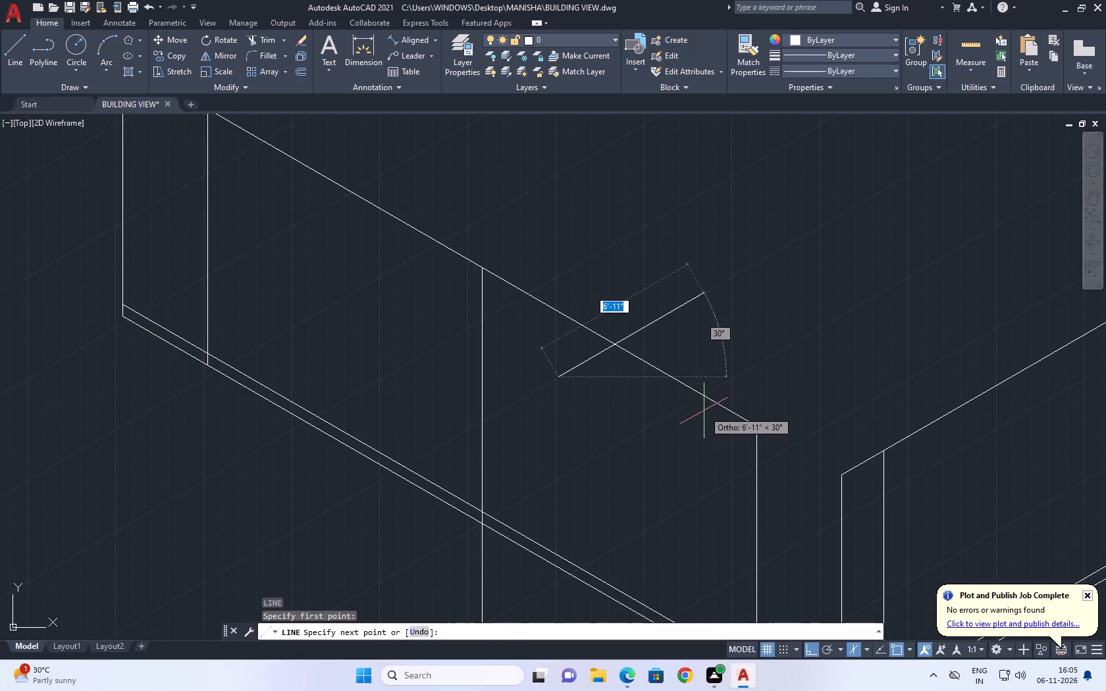
{"action": "key", "text": "F5"}
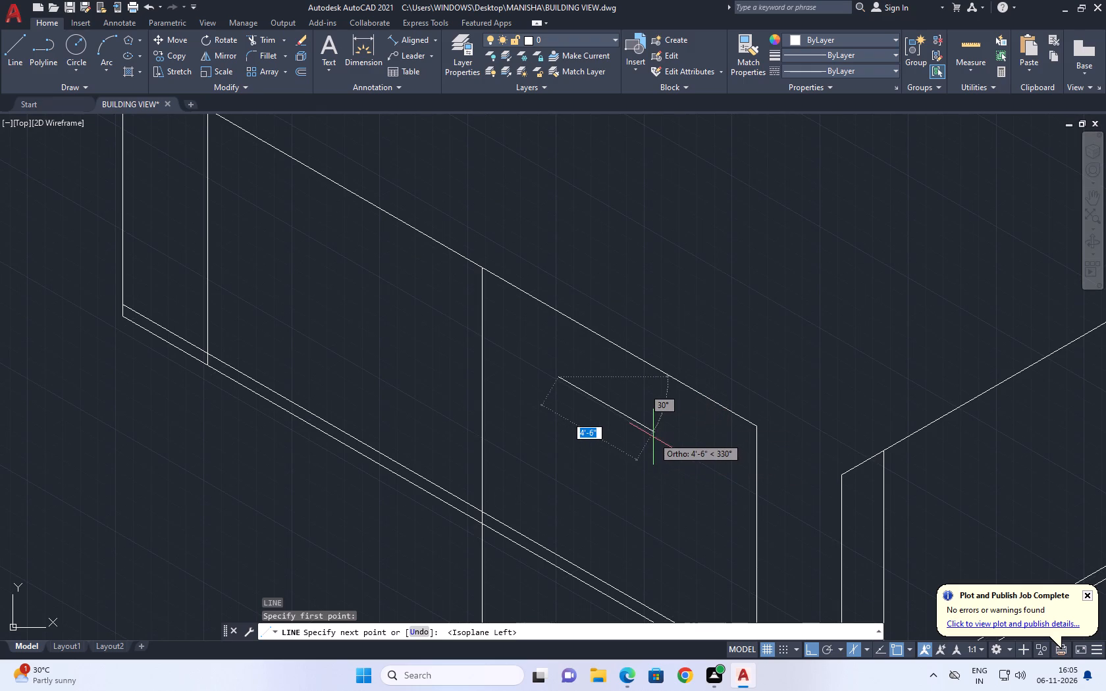
{"action": "key", "text": "2"}
{"action": "key", "text": "BackSpace"}
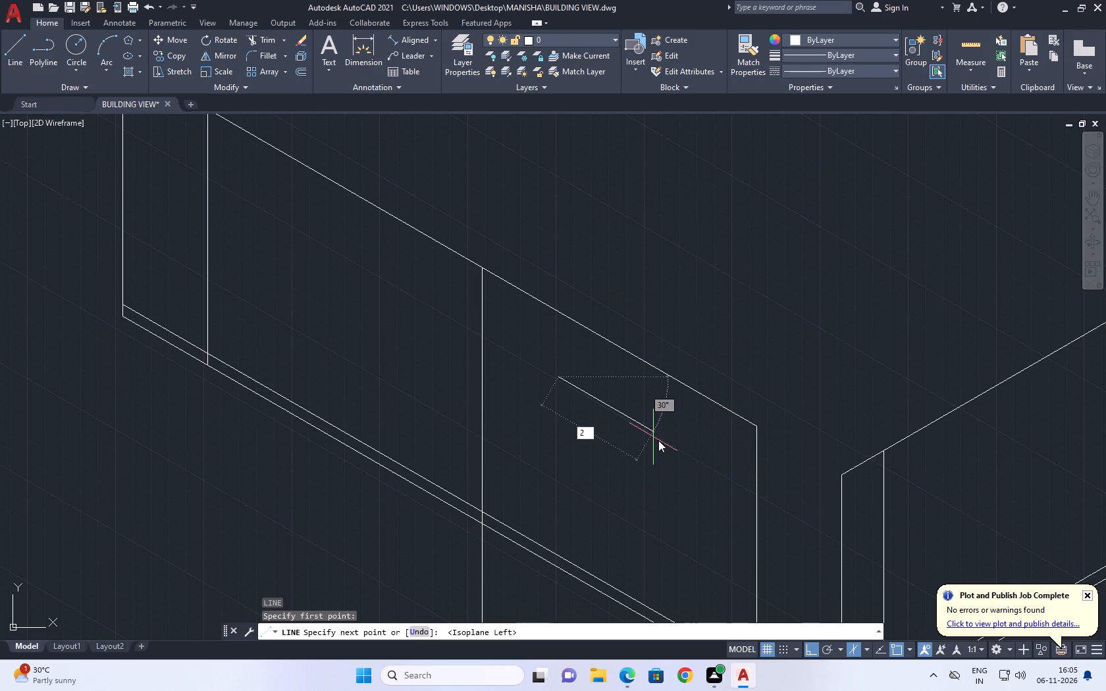
{"action": "type", "text": "4'"}
{"action": "key", "text": "Return"}
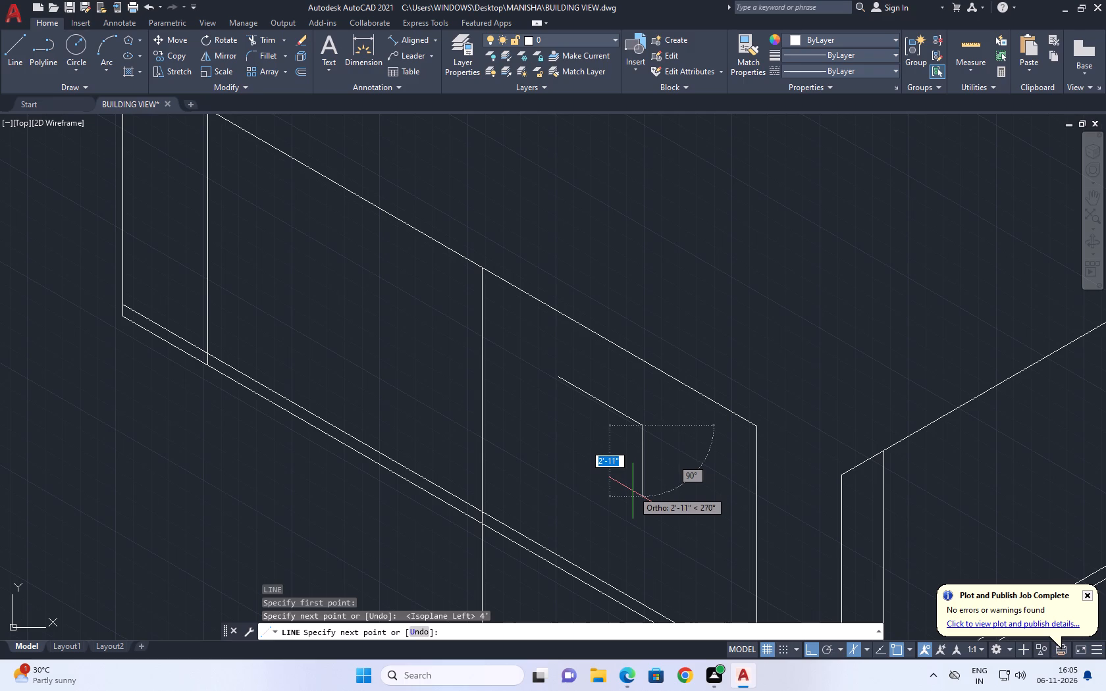
{"action": "key", "text": "3"}
{"action": "key", "text": "apostrophe"}
{"action": "key", "text": "Return"}
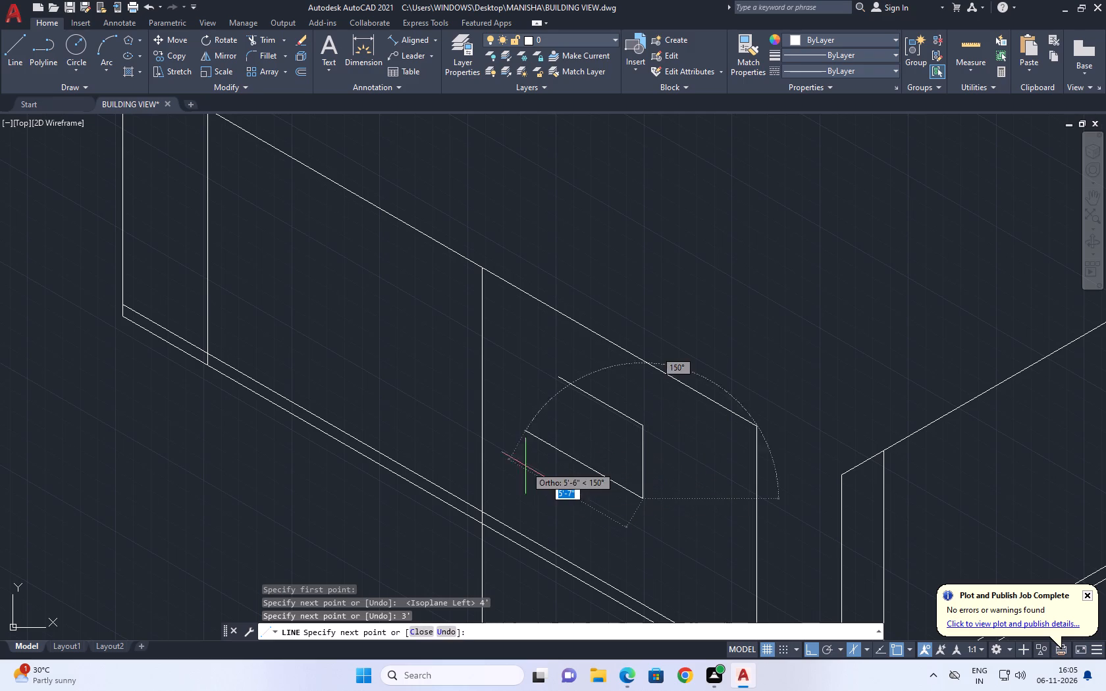
{"action": "type", "text": "4'"}
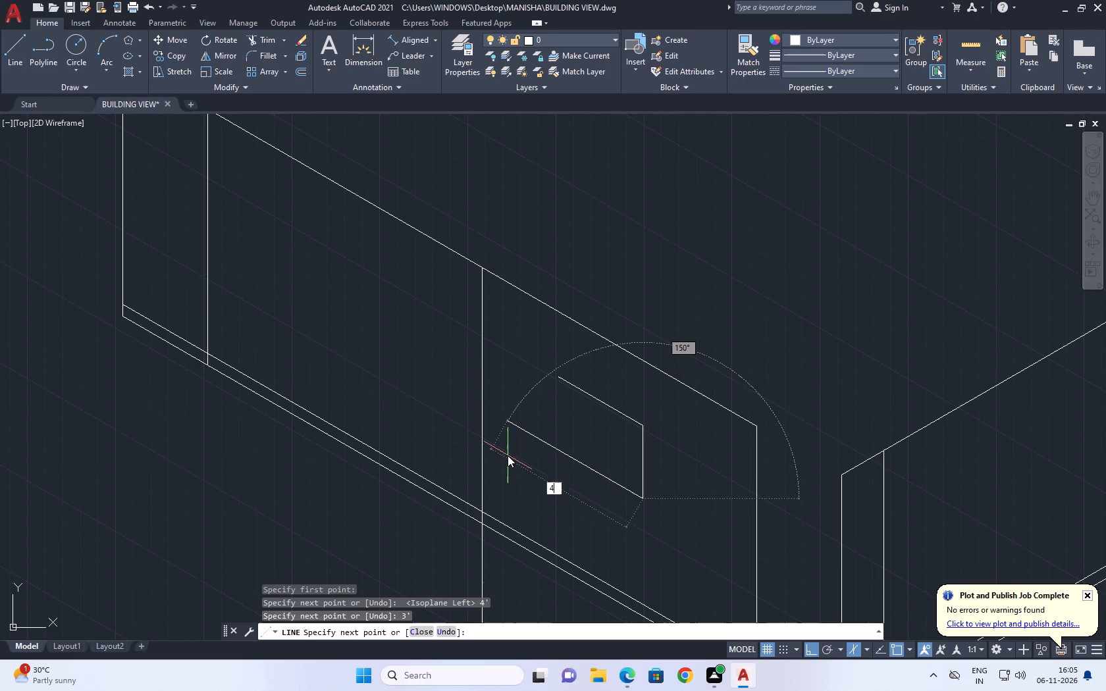
{"action": "key", "text": "Return"}
{"action": "left_click", "coordinate": [555, 374]}
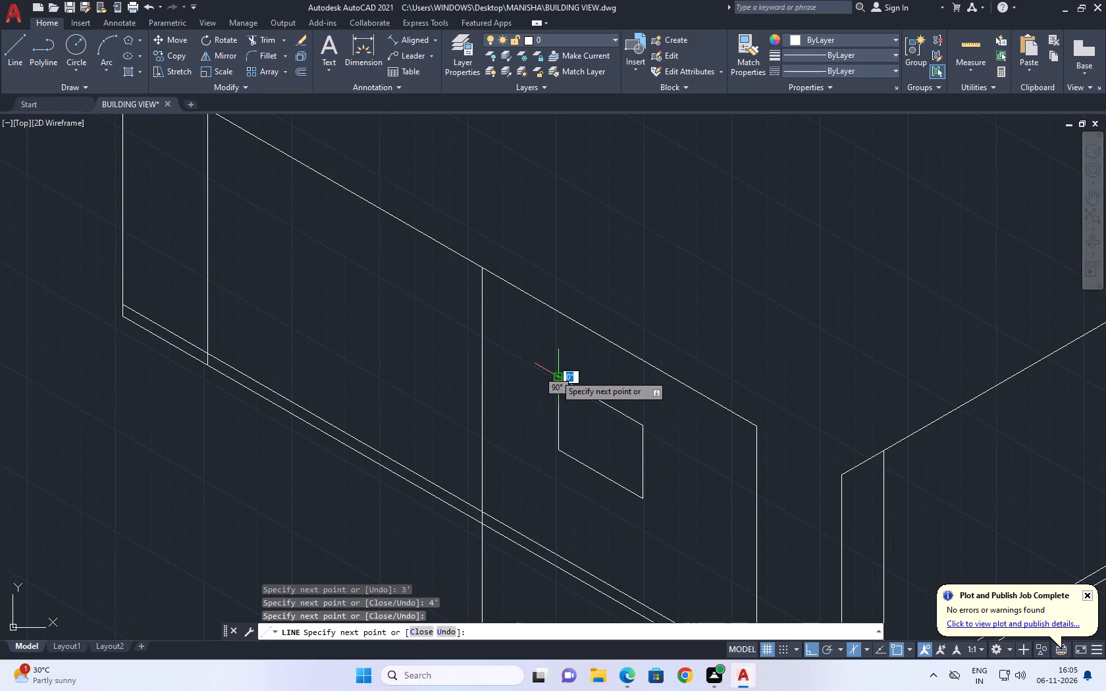
{"action": "key", "text": "space"}
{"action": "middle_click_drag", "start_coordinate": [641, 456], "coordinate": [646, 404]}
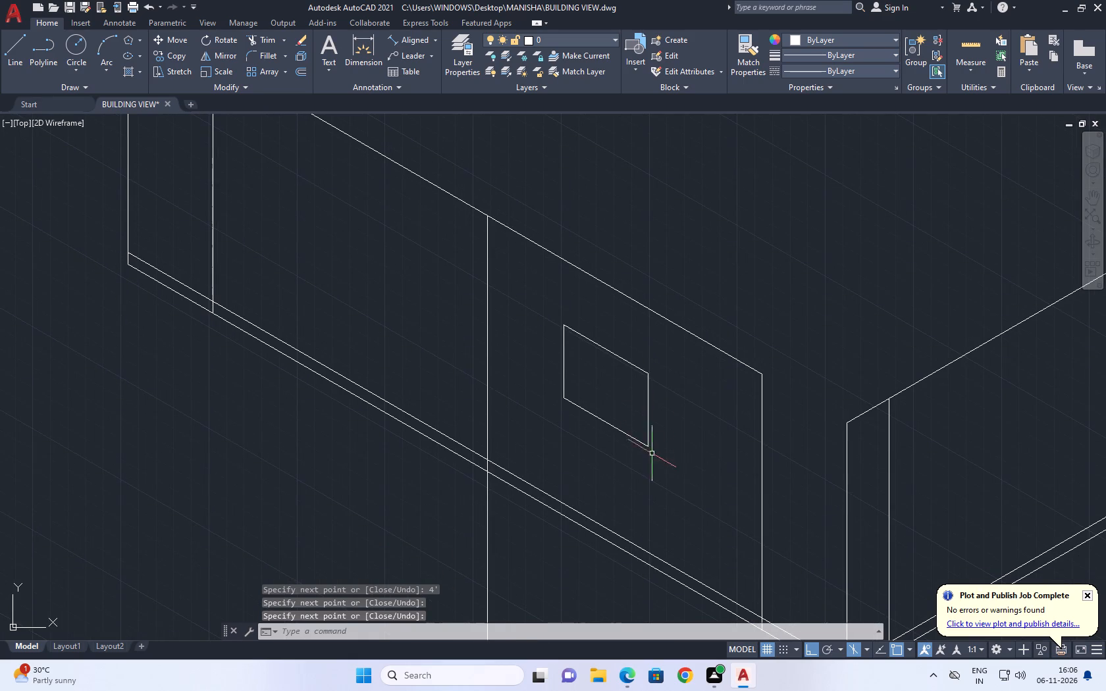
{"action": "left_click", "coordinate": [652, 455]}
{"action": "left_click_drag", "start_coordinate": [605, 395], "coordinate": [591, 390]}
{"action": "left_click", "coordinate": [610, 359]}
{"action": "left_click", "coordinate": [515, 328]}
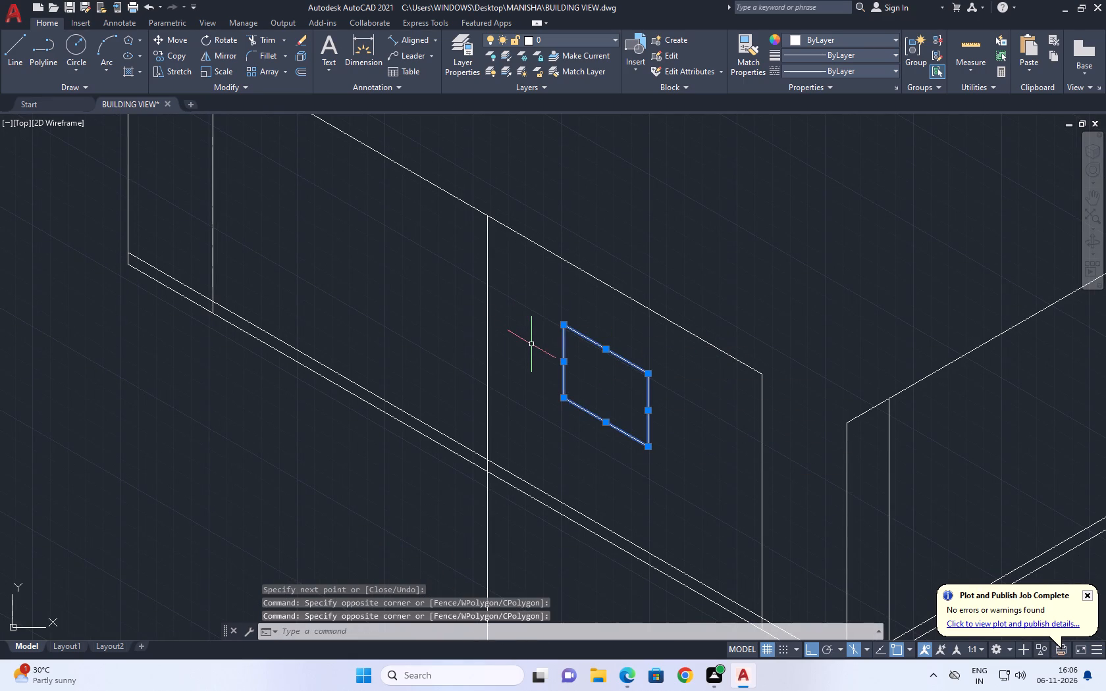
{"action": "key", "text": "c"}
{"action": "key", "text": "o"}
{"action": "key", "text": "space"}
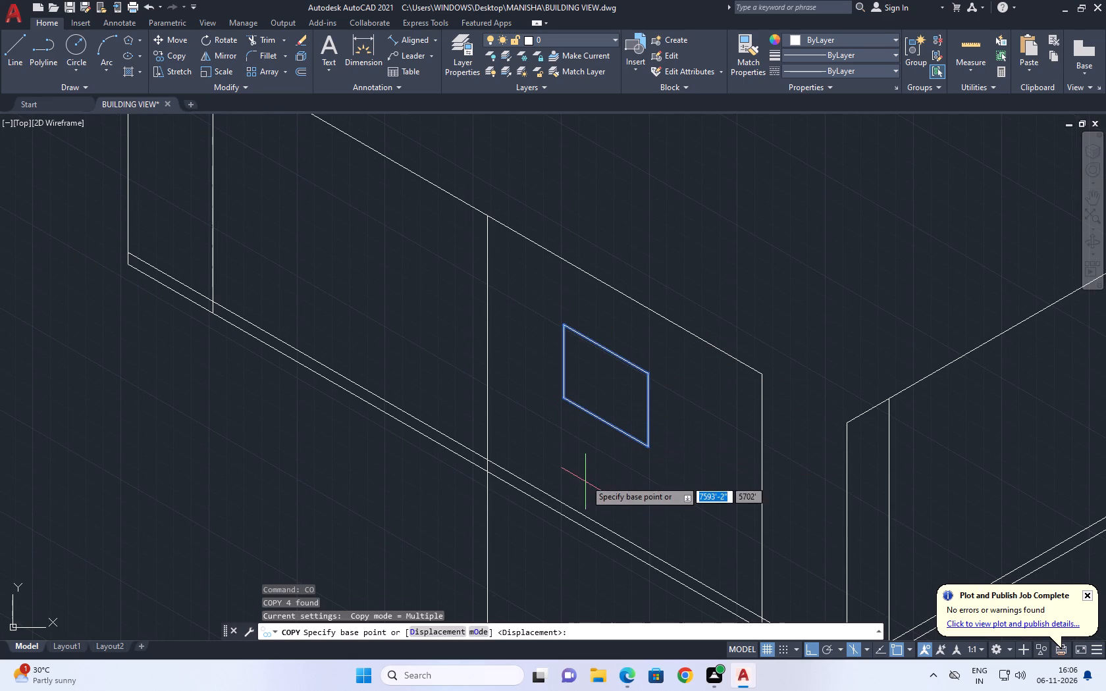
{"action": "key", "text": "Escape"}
Copy the window outline's bottom edge a short distance vertically upward inside the outline.
{"action": "left_click", "coordinate": [577, 399]}
{"action": "left_click", "coordinate": [578, 420]}
{"action": "middle_click", "coordinate": [584, 422]}
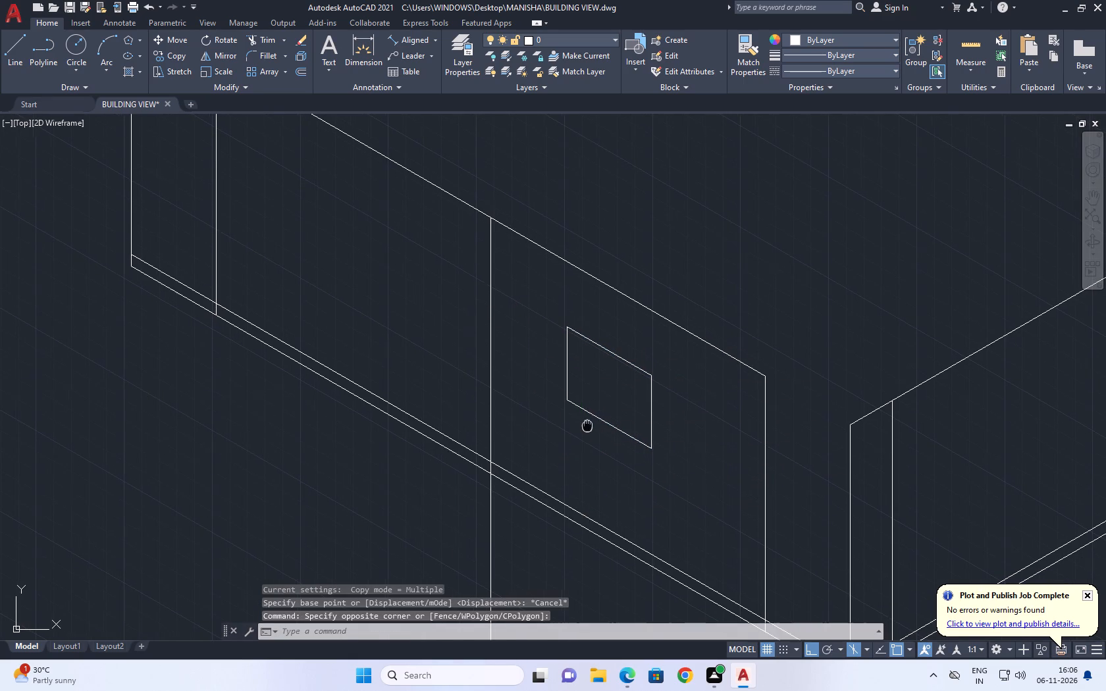
{"action": "left_click", "coordinate": [600, 414]}
{"action": "left_click_drag", "start_coordinate": [593, 432], "coordinate": [582, 446]}
{"action": "middle_click_drag", "start_coordinate": [585, 438], "coordinate": [592, 453]}
{"action": "type", "text": "CO"}
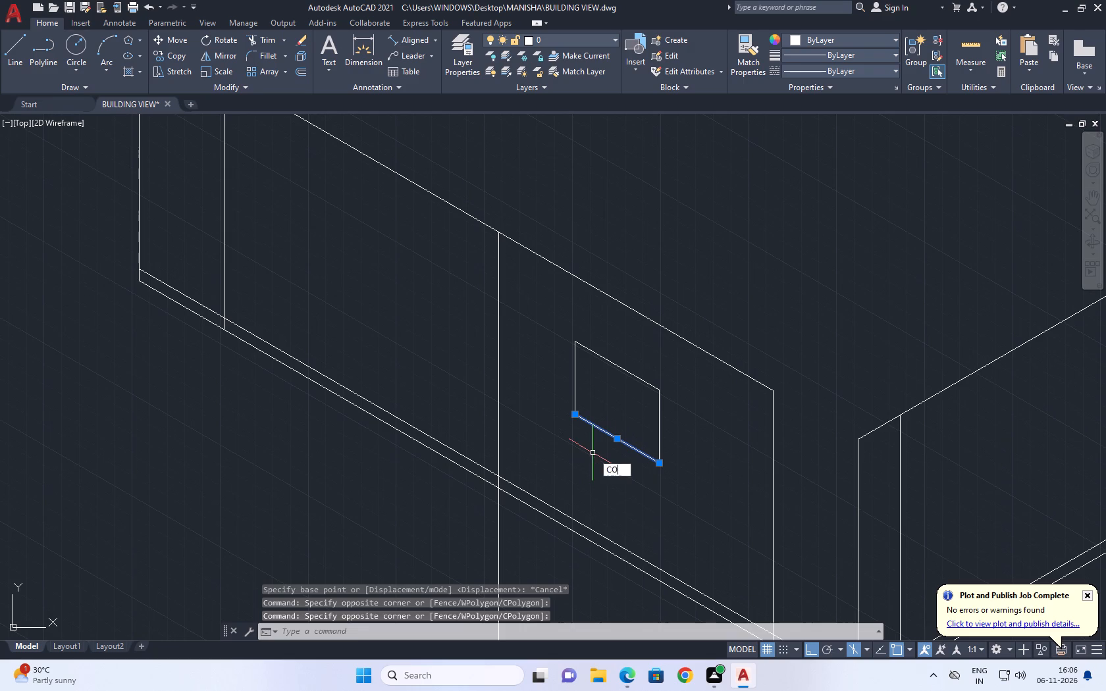
{"action": "key", "text": "space"}
{"action": "scroll", "coordinate": [667, 463], "scroll_direction": "up", "scroll_amount": 1}
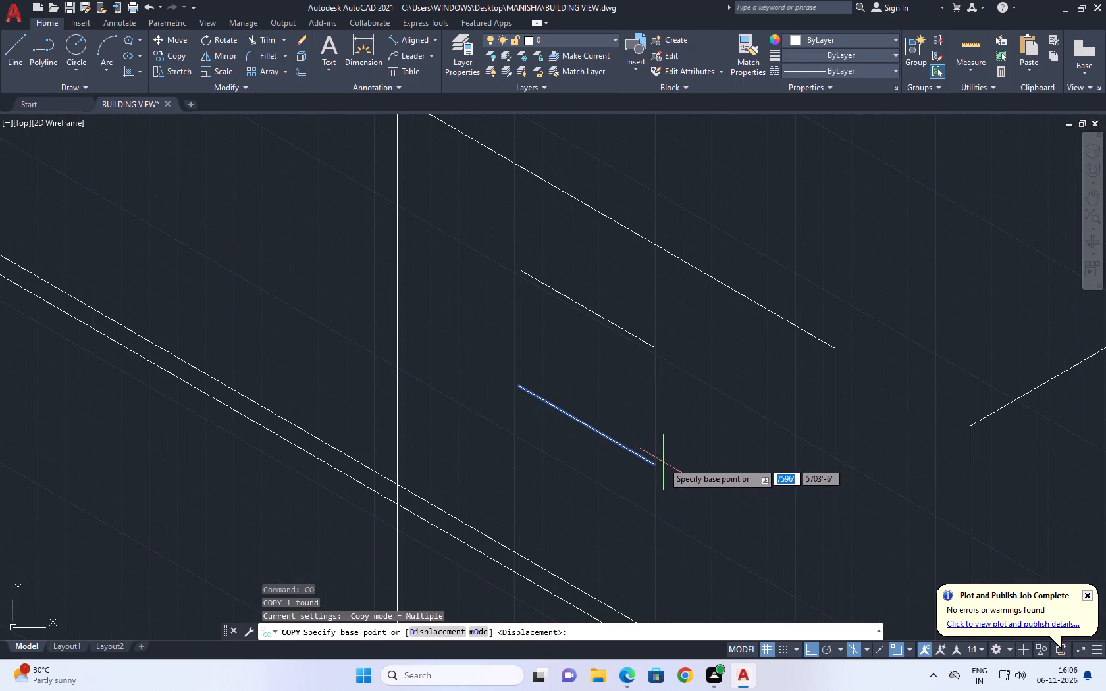
{"action": "left_click", "coordinate": [651, 460]}
{"action": "left_click", "coordinate": [655, 447]}
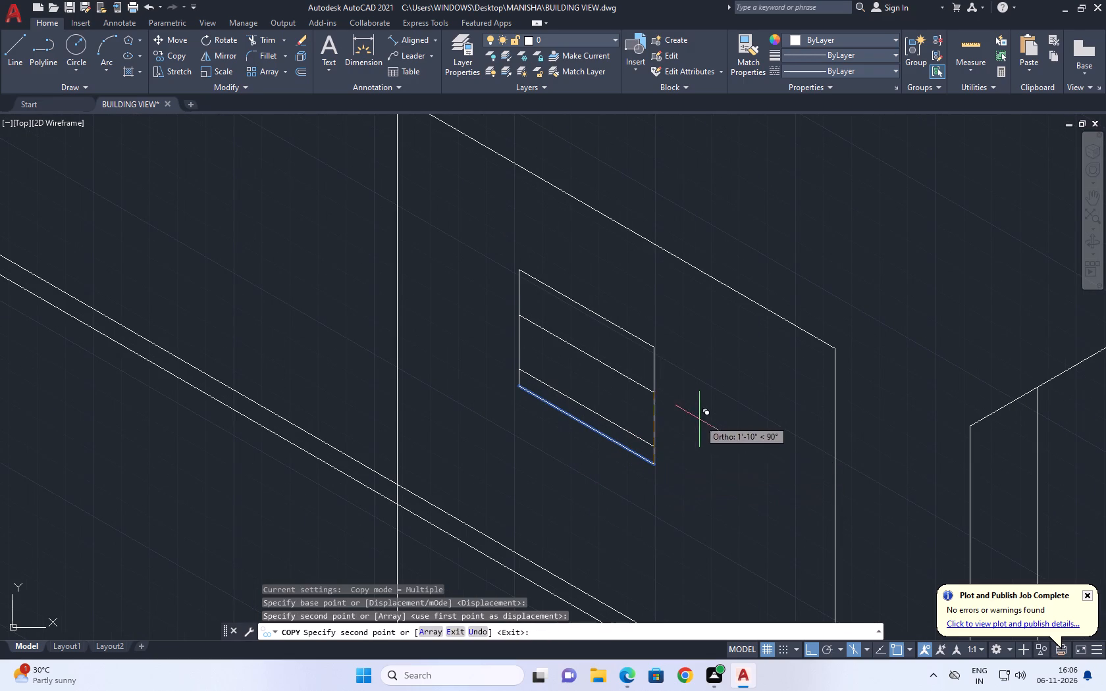
{"action": "right_click", "coordinate": [699, 419]}
{"action": "left_click", "coordinate": [737, 442]}
{"action": "middle_click_drag", "start_coordinate": [618, 426], "coordinate": [627, 440]}
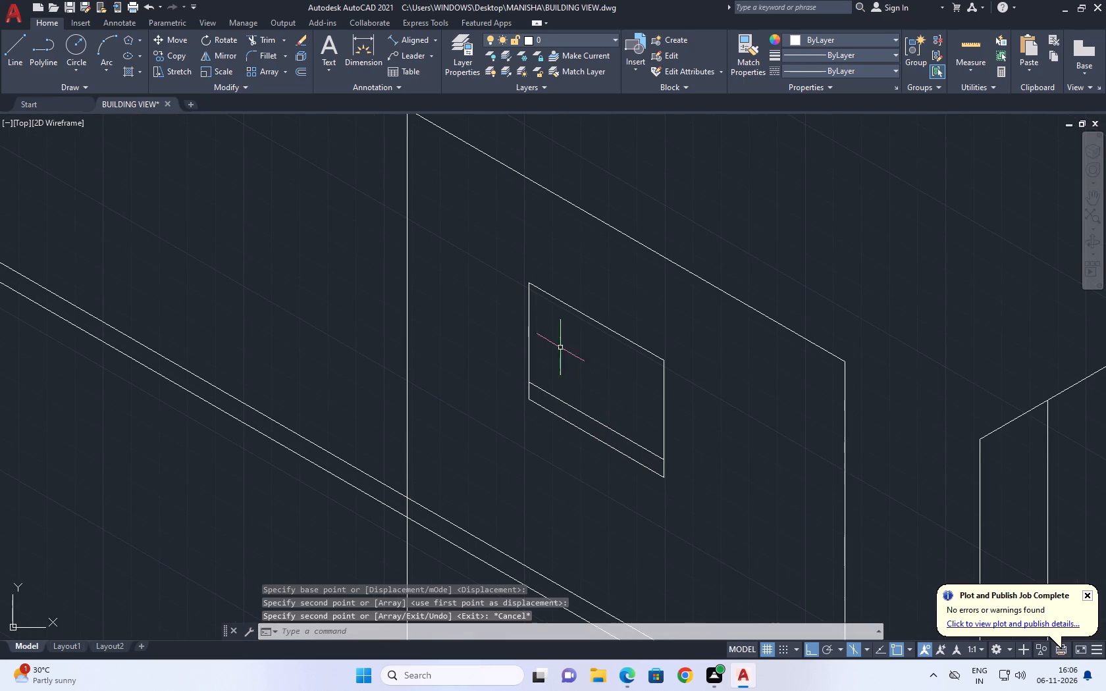
Copy the window outline's far vertical edge about 5" inward along the wall direction.
{"action": "left_click", "coordinate": [537, 347]}
{"action": "left_click", "coordinate": [517, 330]}
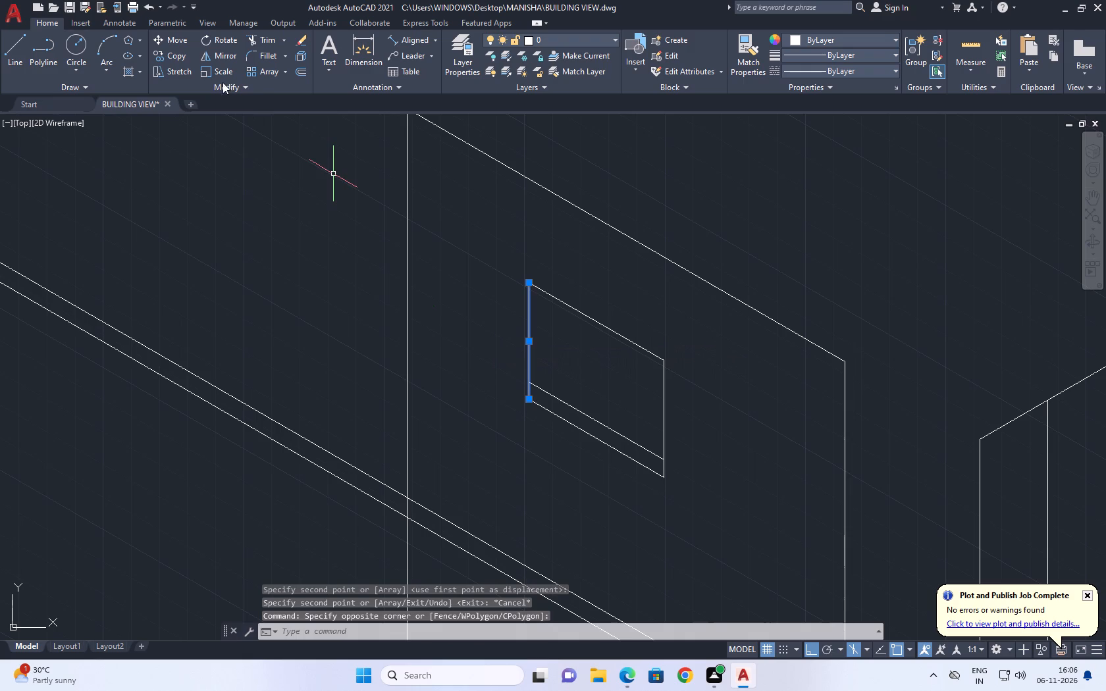
{"action": "left_click", "coordinate": [172, 52]}
{"action": "left_click", "coordinate": [527, 340]}
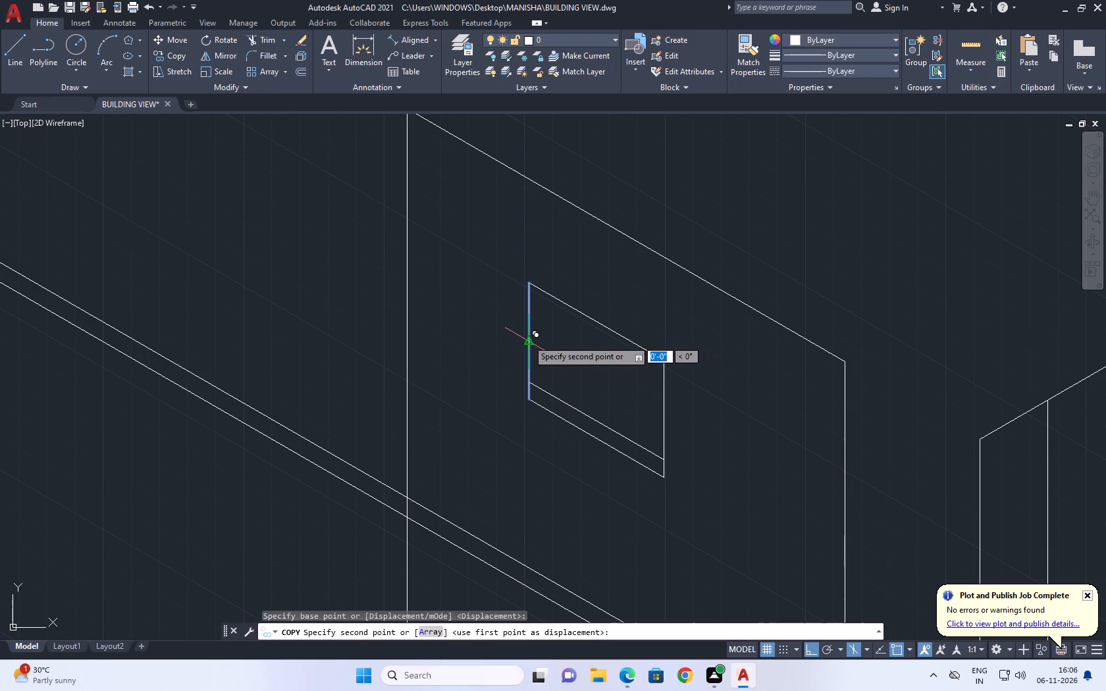
{"action": "left_click", "coordinate": [545, 345]}
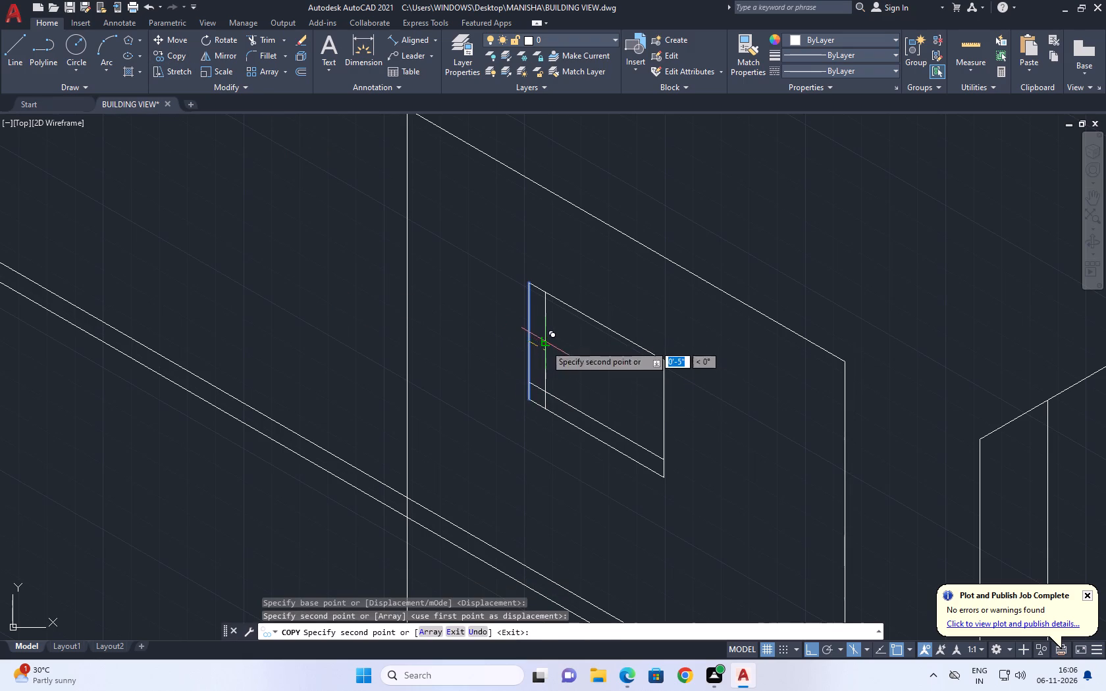
{"action": "right_click", "coordinate": [564, 350]}
{"action": "left_click", "coordinate": [602, 370]}
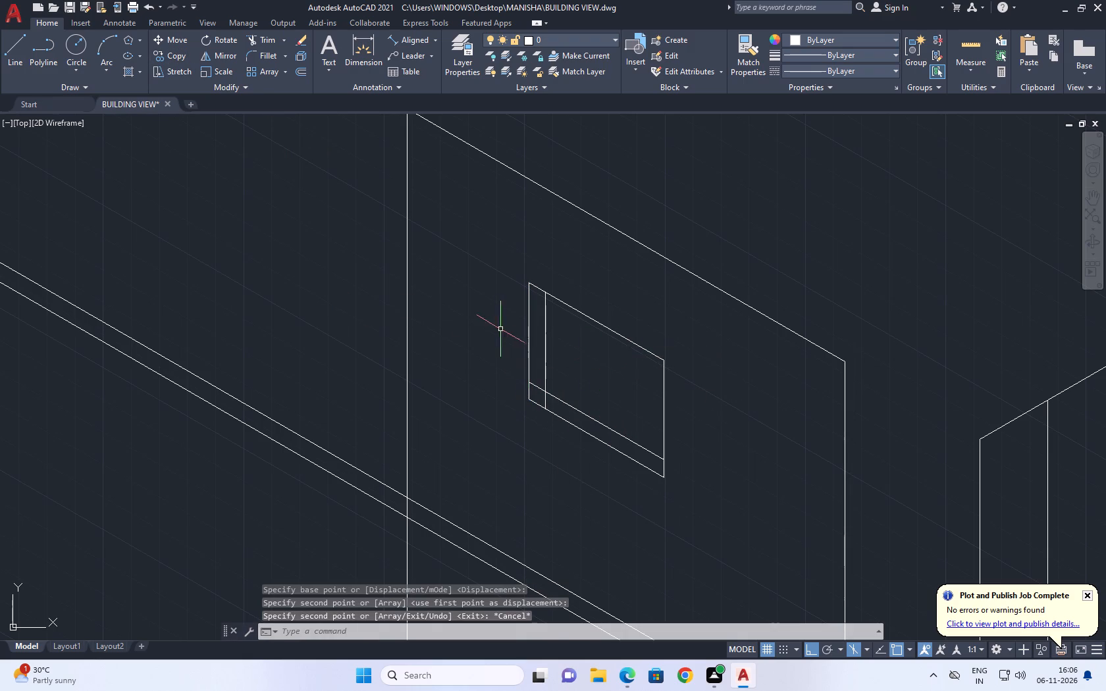
Trim the overlapping ends of the two copied window lines so they meet at the lower inner corner.
{"action": "left_click", "coordinate": [267, 39]}
{"action": "scroll", "coordinate": [483, 363], "scroll_direction": "down", "scroll_amount": 1}
{"action": "scroll", "coordinate": [495, 380], "scroll_direction": "up", "scroll_amount": 2}
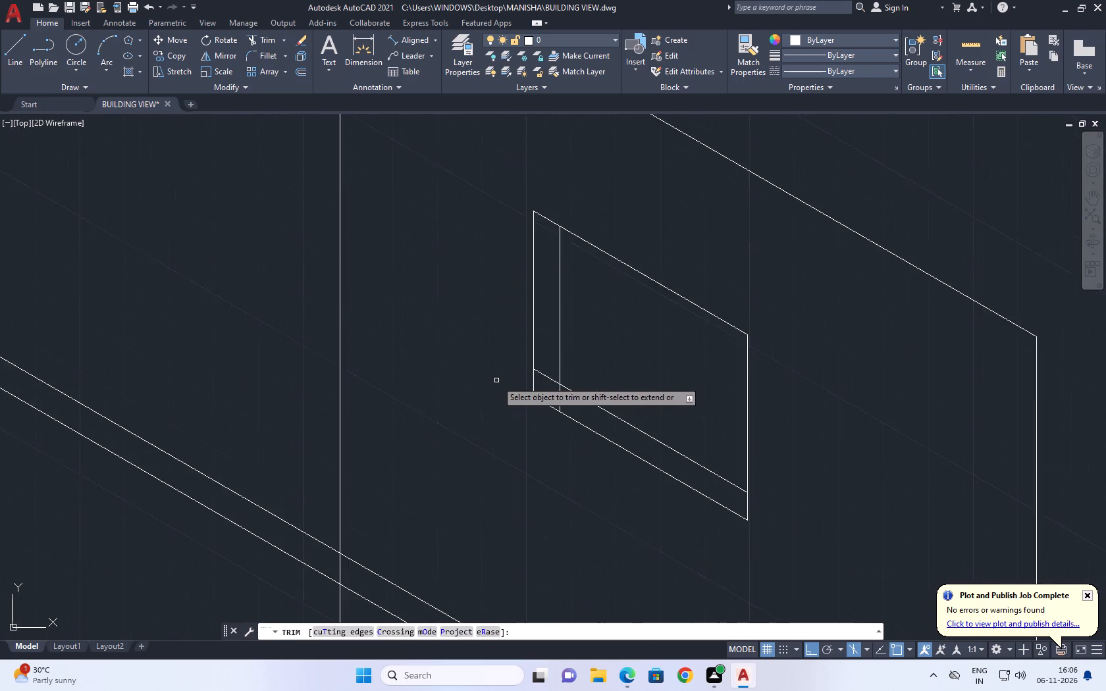
{"action": "scroll", "coordinate": [497, 380], "scroll_direction": "up", "scroll_amount": 1}
{"action": "scroll", "coordinate": [602, 376], "scroll_direction": "up", "scroll_amount": 2}
{"action": "left_click", "coordinate": [544, 359]}
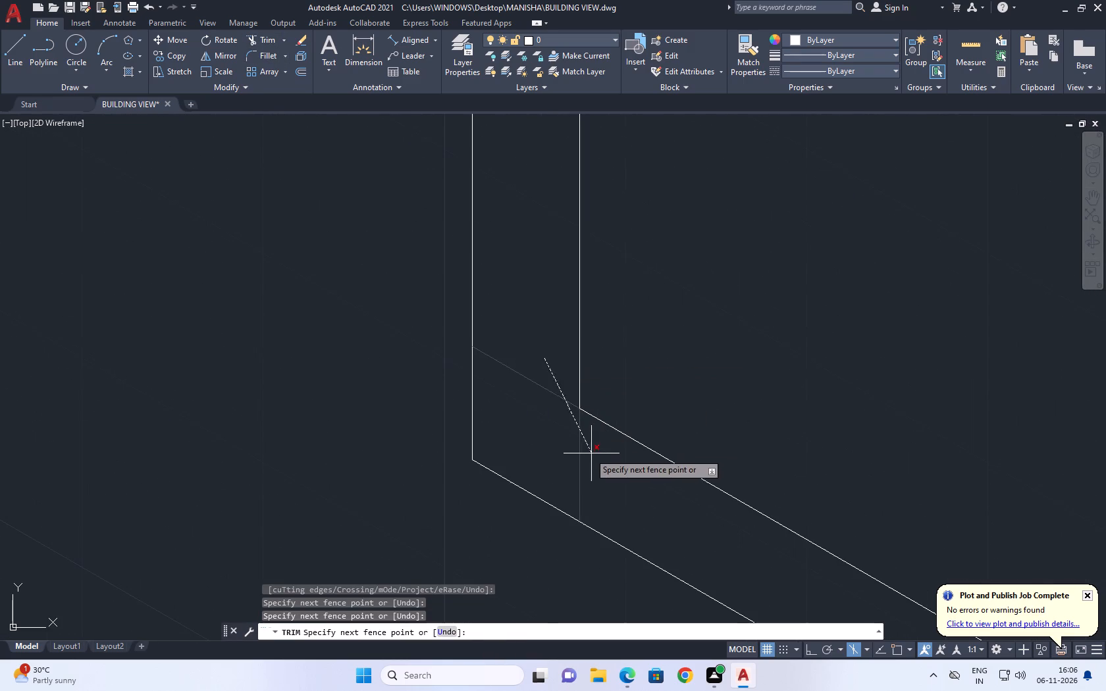
{"action": "left_click", "coordinate": [589, 453]}
{"action": "right_click", "coordinate": [645, 346]}
{"action": "left_click", "coordinate": [675, 371]}
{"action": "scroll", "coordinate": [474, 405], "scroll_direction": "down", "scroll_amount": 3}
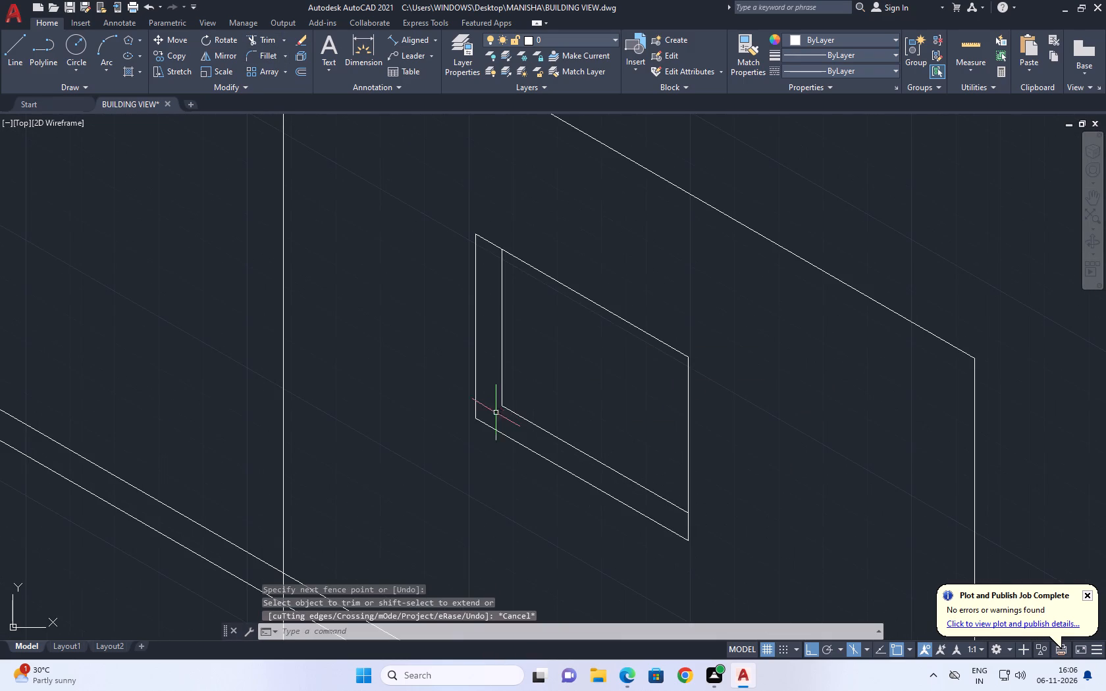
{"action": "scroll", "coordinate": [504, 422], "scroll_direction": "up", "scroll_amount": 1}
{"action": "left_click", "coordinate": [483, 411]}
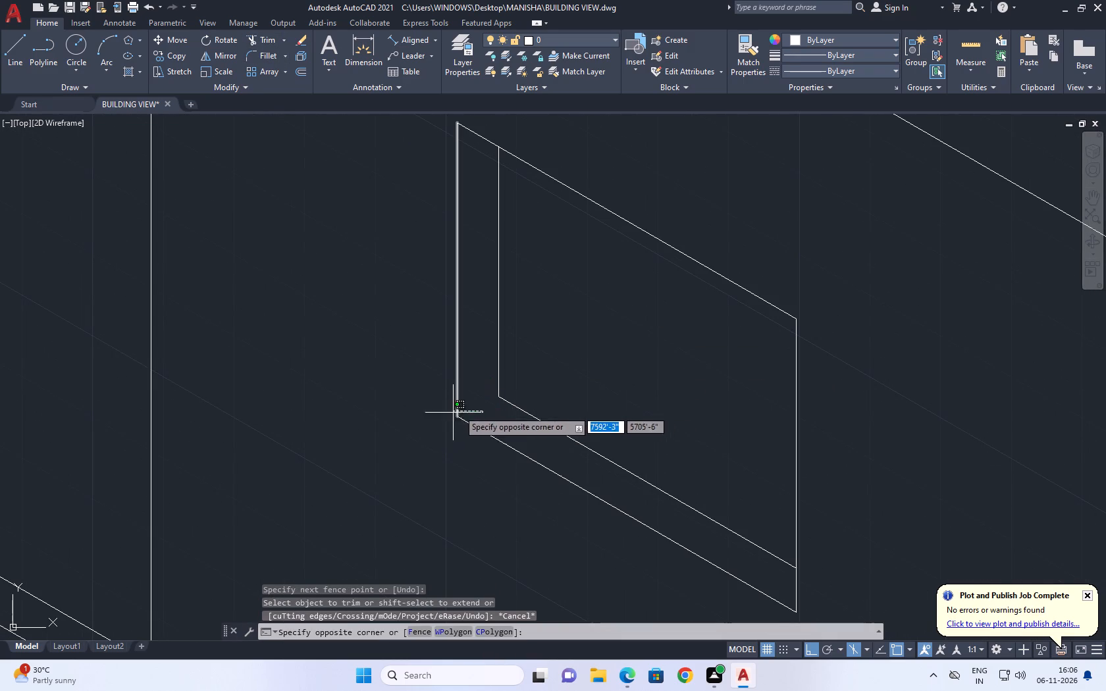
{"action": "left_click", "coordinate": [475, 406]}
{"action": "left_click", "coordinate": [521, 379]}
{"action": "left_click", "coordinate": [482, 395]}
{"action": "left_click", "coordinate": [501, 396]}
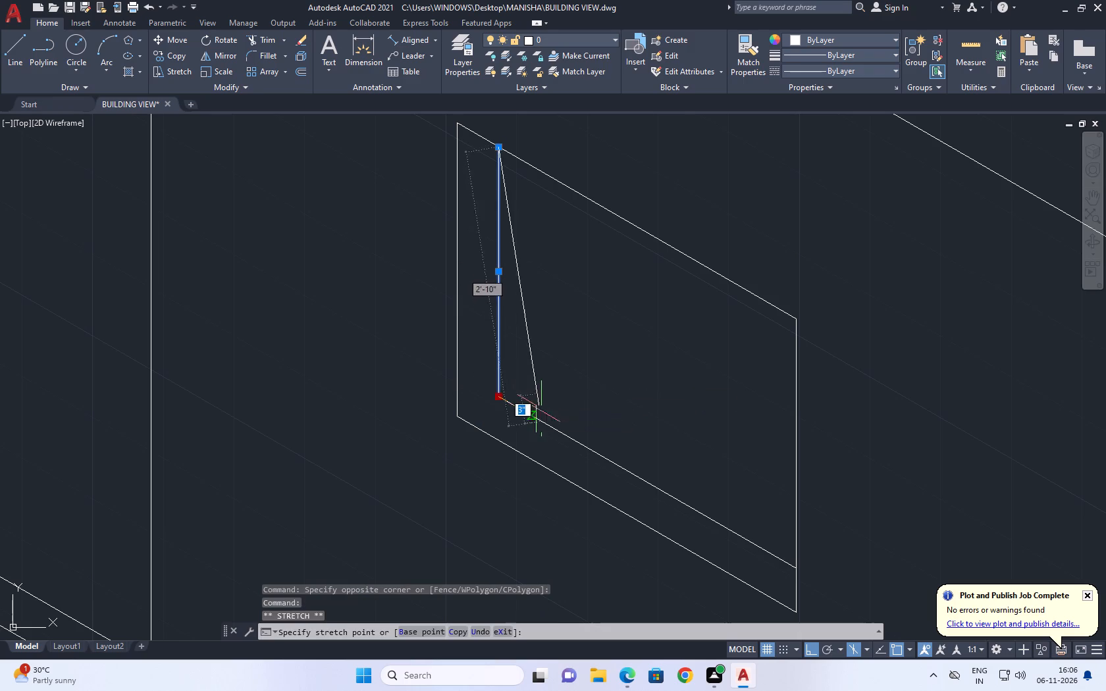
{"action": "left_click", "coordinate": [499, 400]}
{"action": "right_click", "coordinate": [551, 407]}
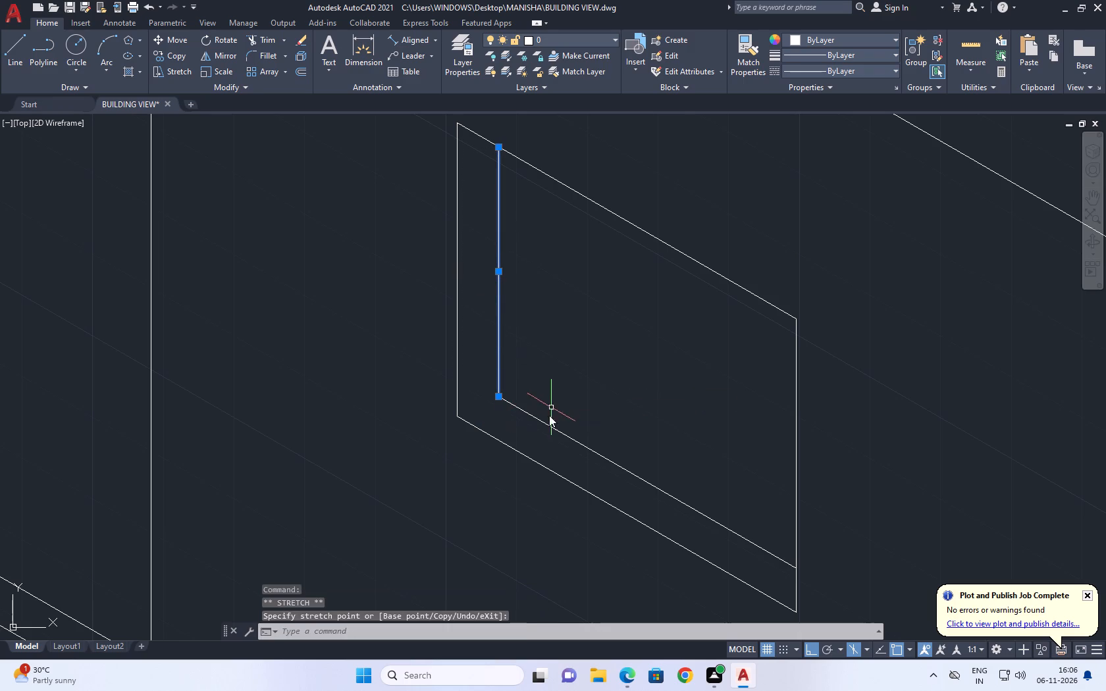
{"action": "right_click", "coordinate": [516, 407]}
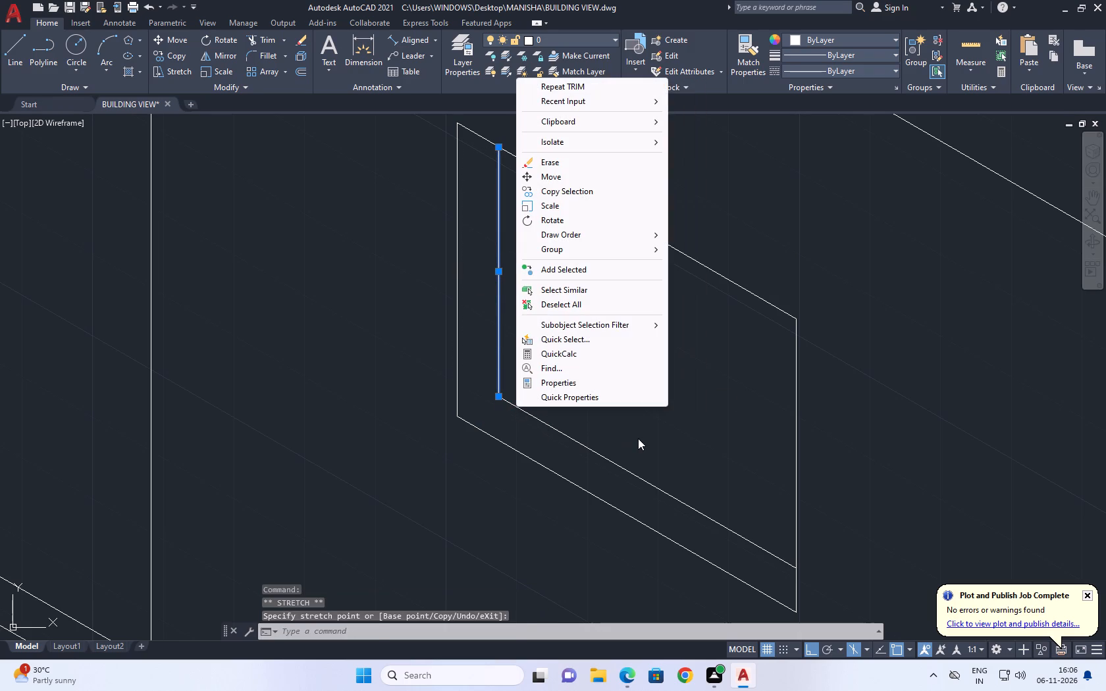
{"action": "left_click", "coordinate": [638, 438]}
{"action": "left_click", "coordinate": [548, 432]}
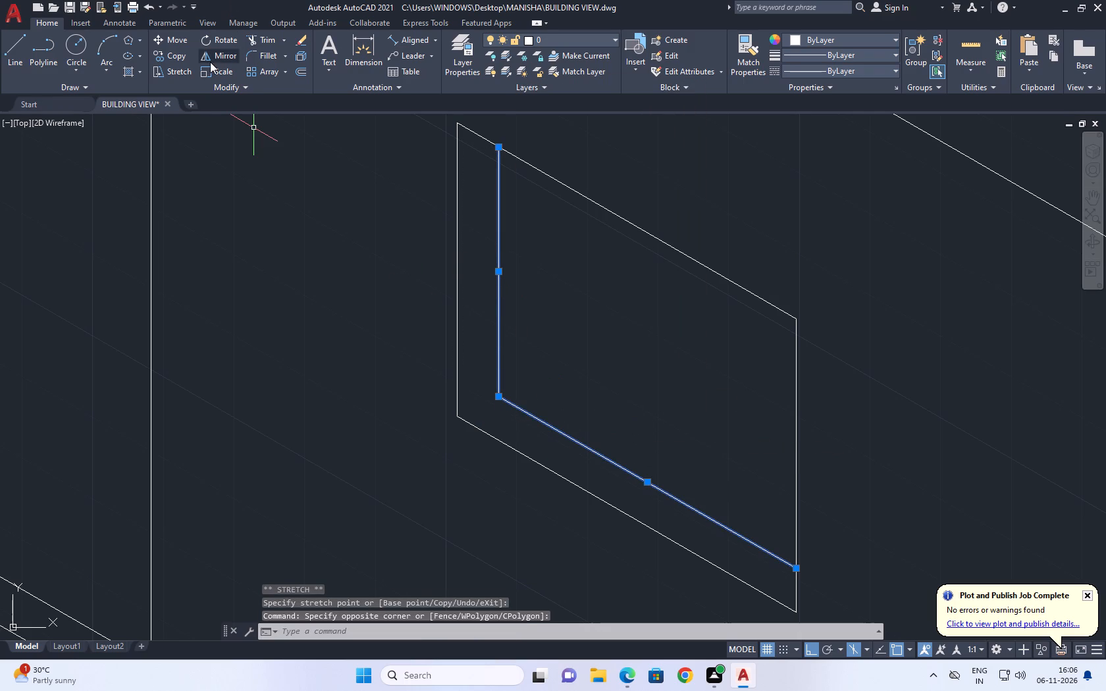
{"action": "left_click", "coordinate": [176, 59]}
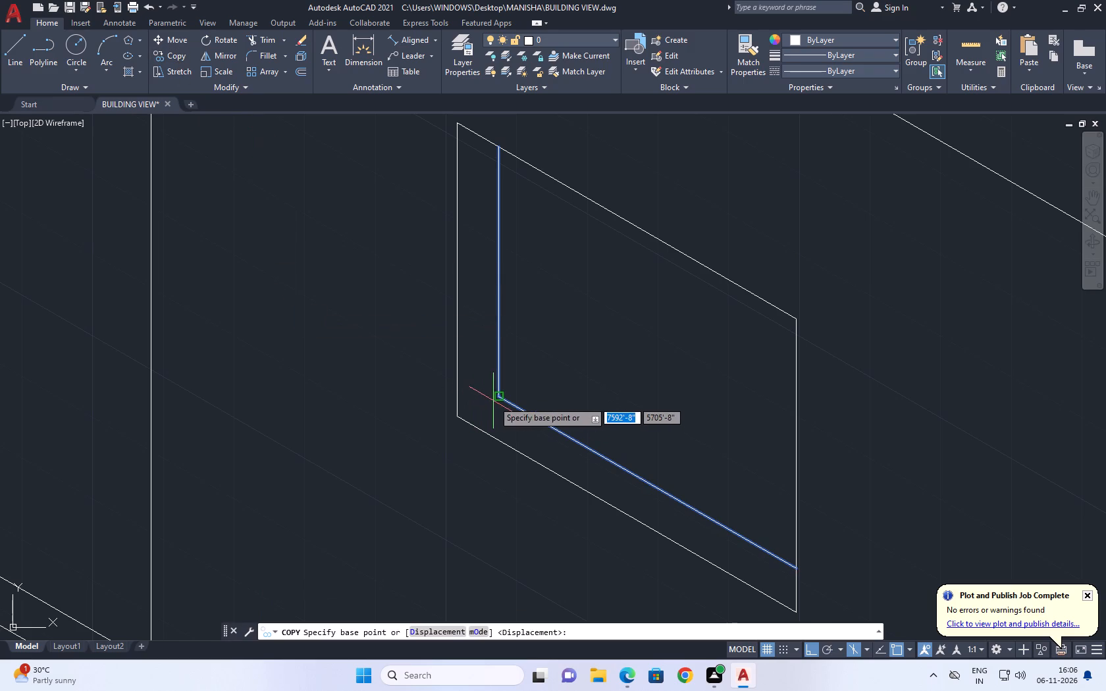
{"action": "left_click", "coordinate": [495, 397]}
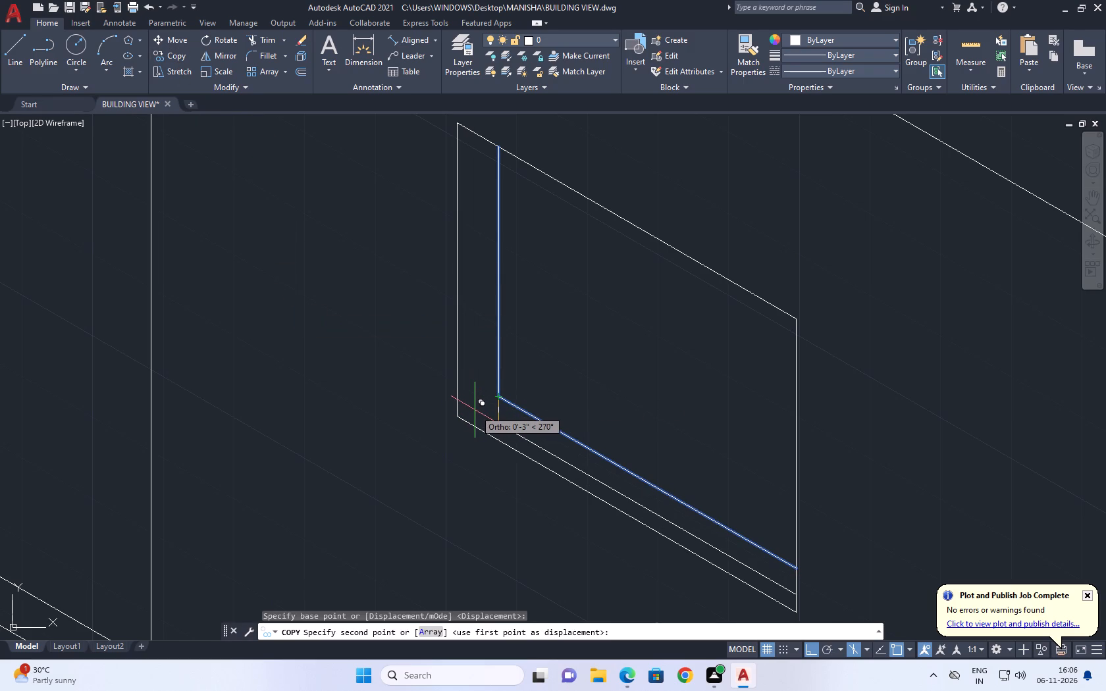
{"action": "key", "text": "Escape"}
Copy the inner vertical window line about 3" outward at 150°, between the inner and outer far edges.
{"action": "left_click", "coordinate": [499, 382]}
{"action": "type", "text": "CO"}
{"action": "key", "text": "space"}
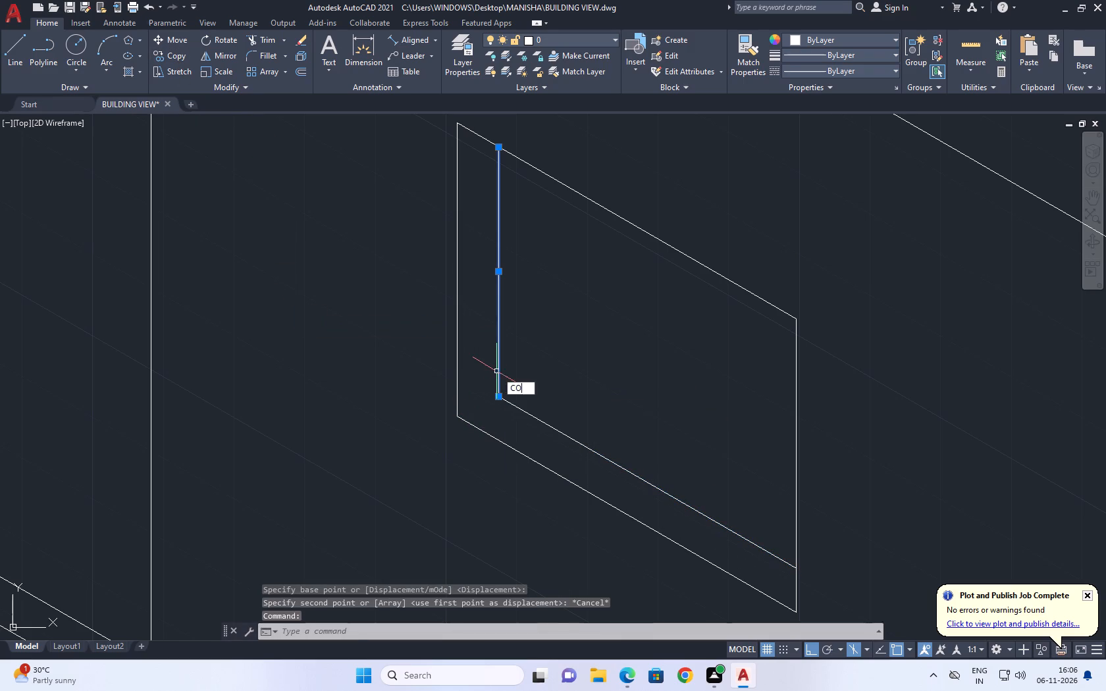
{"action": "left_click", "coordinate": [591, 361]}
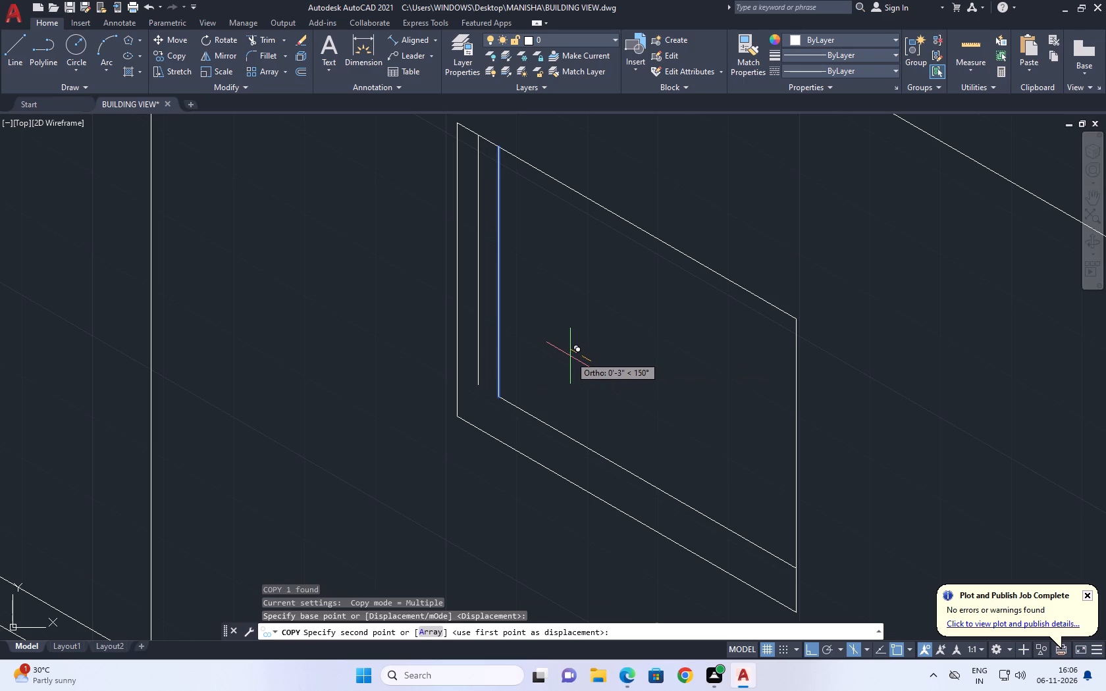
{"action": "left_click", "coordinate": [569, 355]}
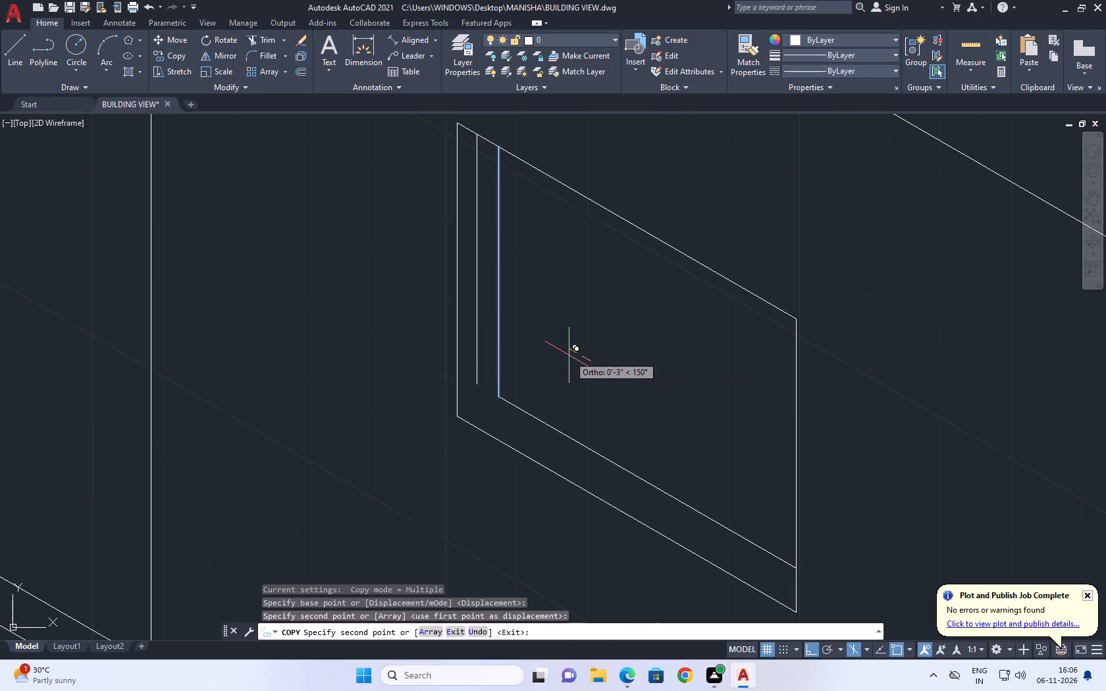
{"action": "key", "text": "space"}
Copy the inner bottom window line vertically downward, about midway to the outer bottom edge.
{"action": "middle_click_drag", "start_coordinate": [654, 405], "coordinate": [667, 318]}
{"action": "left_click", "coordinate": [564, 353]}
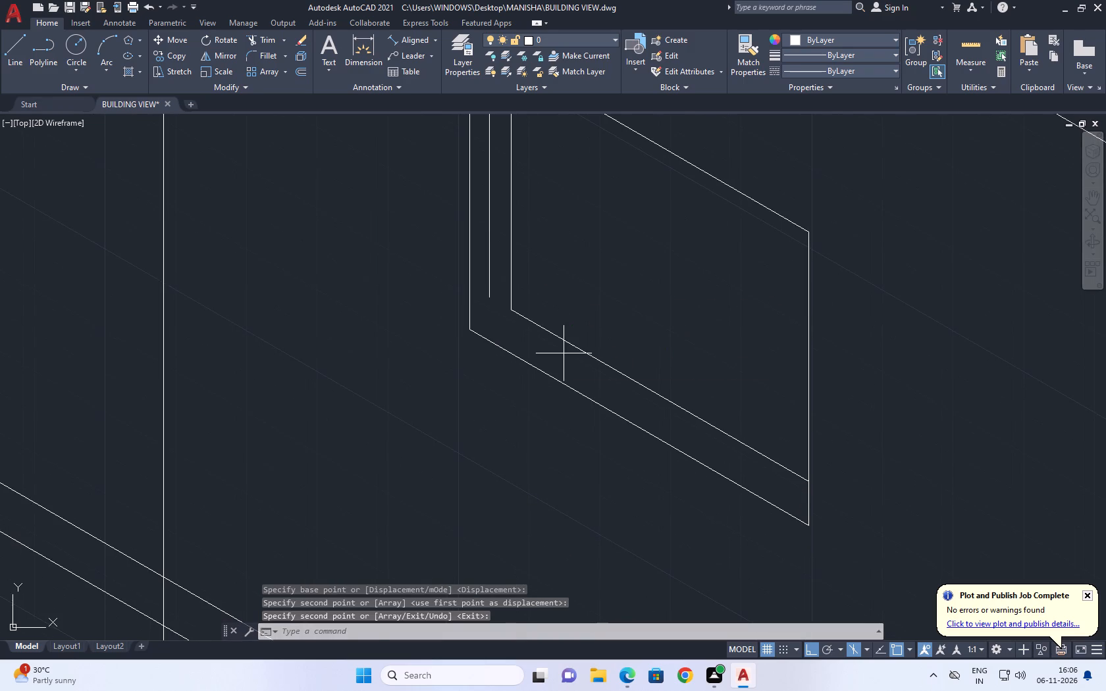
{"action": "left_click", "coordinate": [550, 316]}
{"action": "key", "text": "c"}
{"action": "key", "text": "o"}
{"action": "key", "text": "space"}
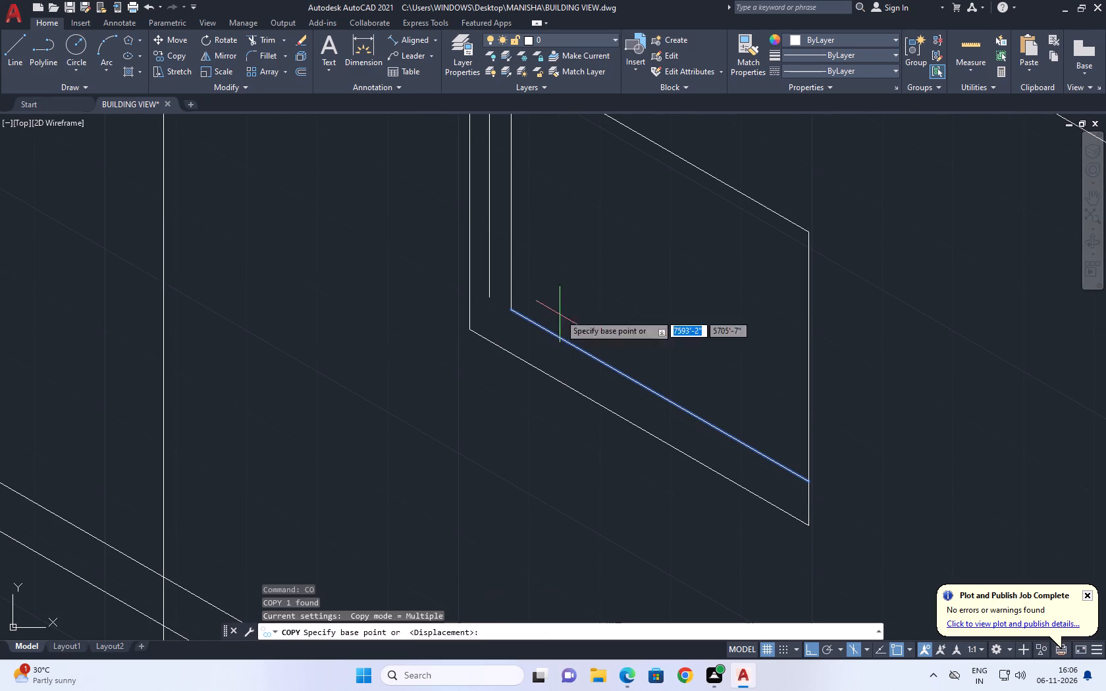
{"action": "left_click", "coordinate": [564, 340]}
{"action": "left_click", "coordinate": [558, 360]}
{"action": "key", "text": "space"}
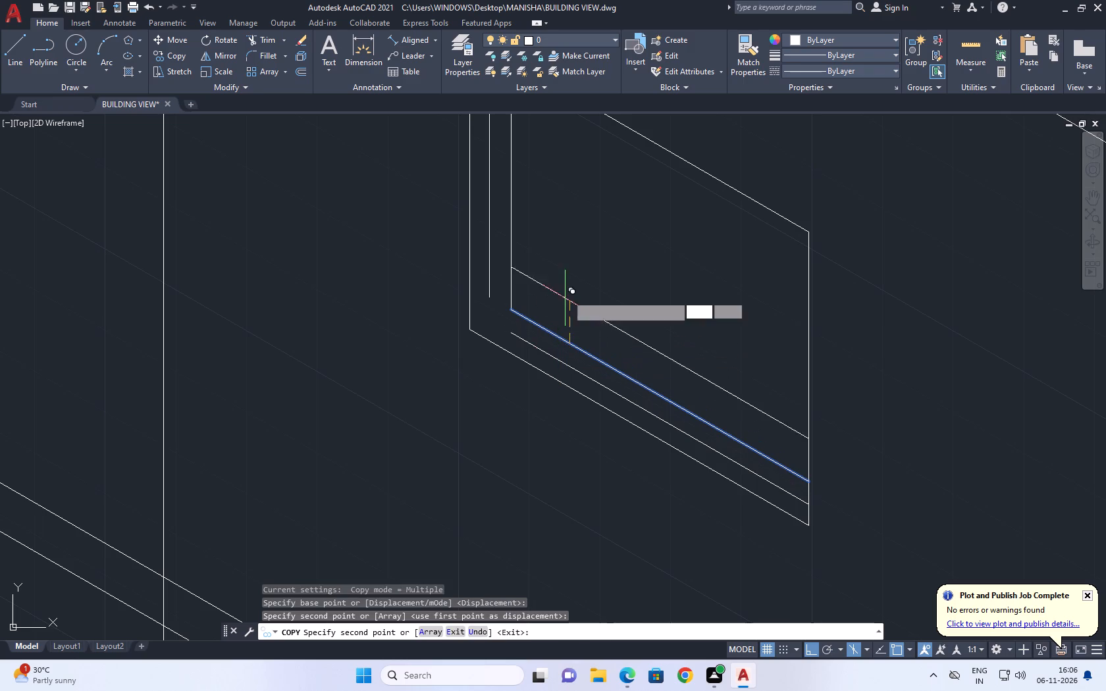
Join the middle vertical and middle bottom window lines into a sharp corner with a zero-radius Fillet.
{"action": "type", "text": "F"}
{"action": "key", "text": "space"}
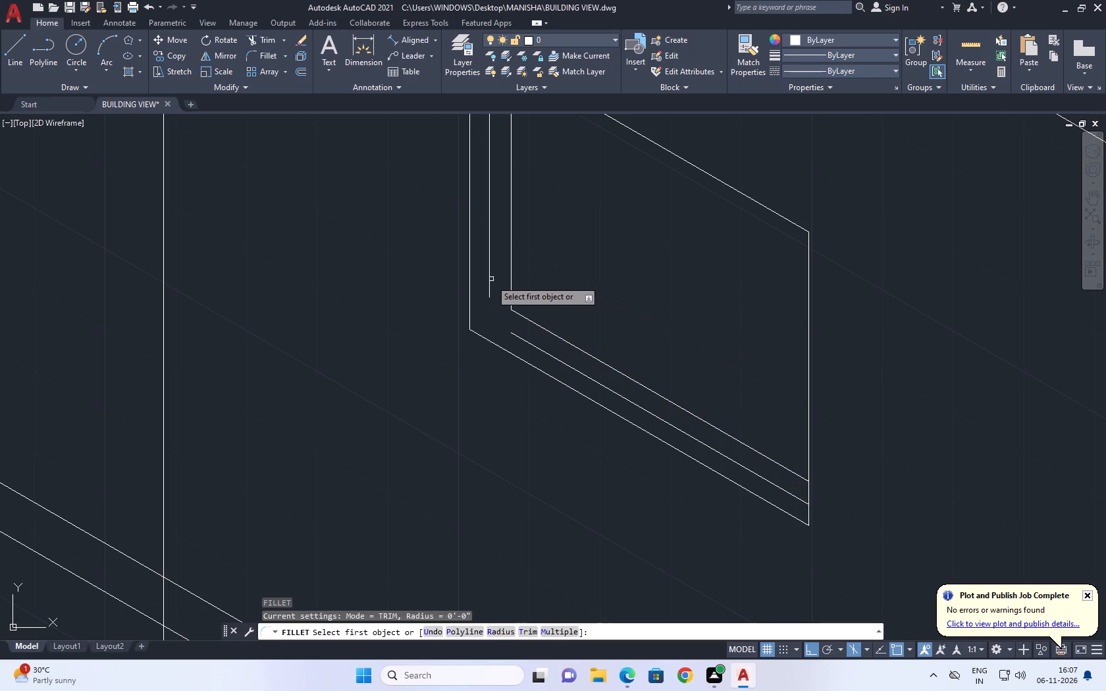
{"action": "left_click", "coordinate": [485, 284]}
{"action": "left_click", "coordinate": [488, 289]}
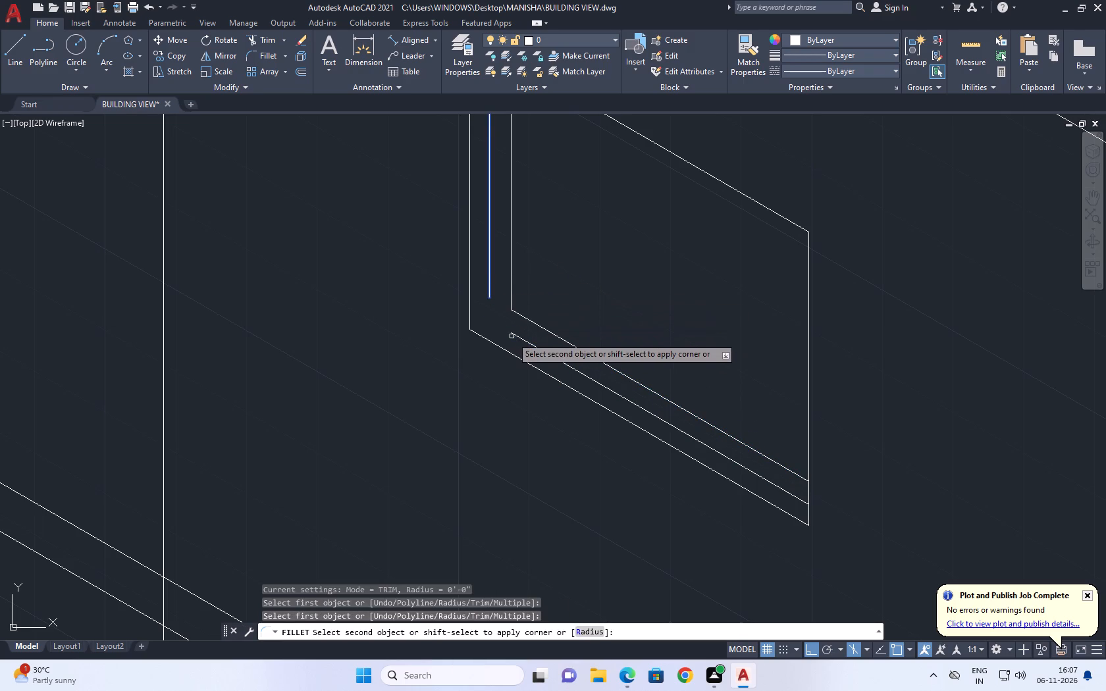
{"action": "left_click", "coordinate": [512, 338]}
{"action": "double_click", "coordinate": [516, 340]}
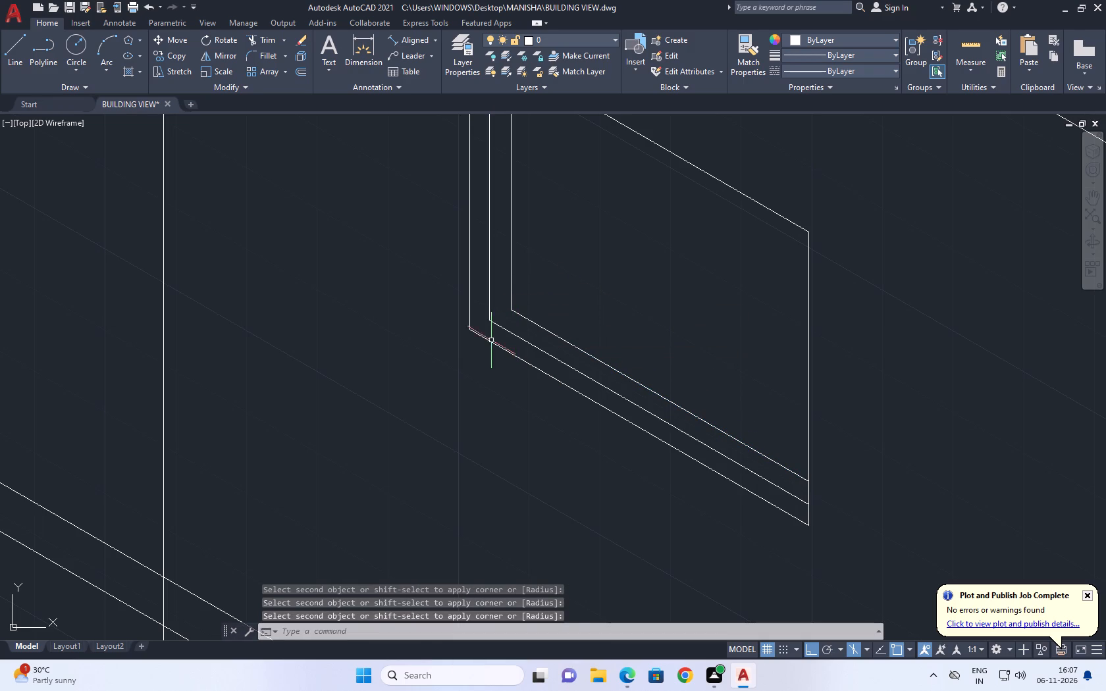
Draw a line connecting the window's outer lower far corner to the innermost frame corner.
{"action": "key", "text": "l"}
{"action": "key", "text": "space"}
{"action": "left_click", "coordinate": [475, 332]}
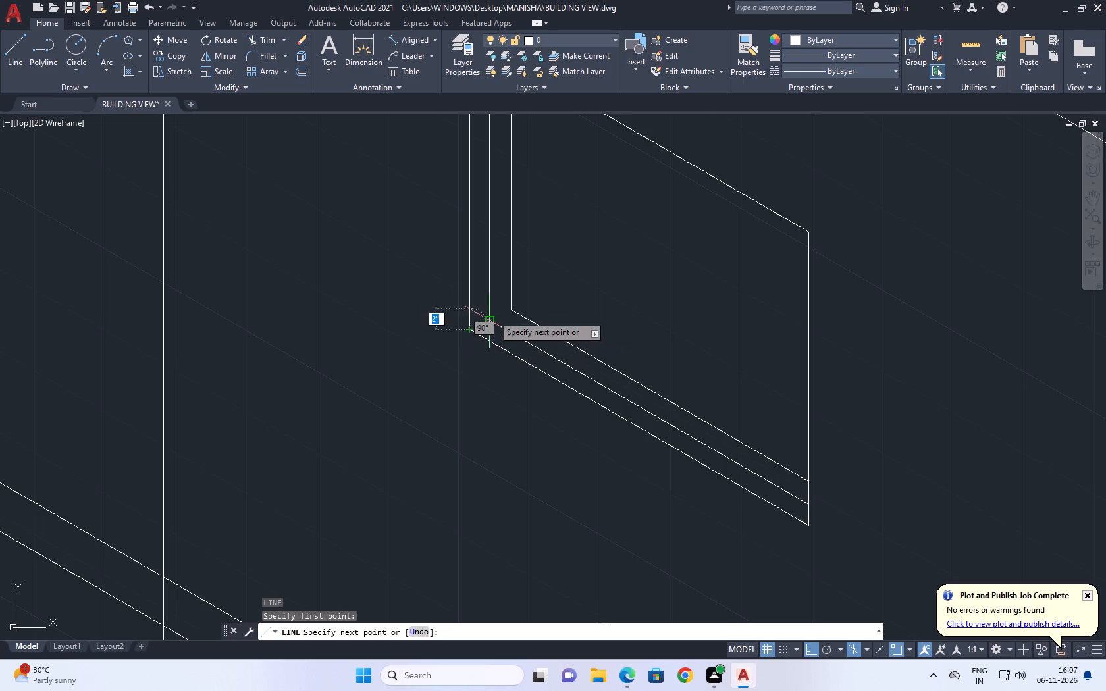
{"action": "left_click", "coordinate": [515, 303]}
{"action": "key", "text": "space"}
Copy the window outline's top edge slightly downward inside the outline.
{"action": "scroll", "coordinate": [510, 305], "scroll_direction": "up", "scroll_amount": 2}
{"action": "scroll", "coordinate": [510, 304], "scroll_direction": "down", "scroll_amount": 5}
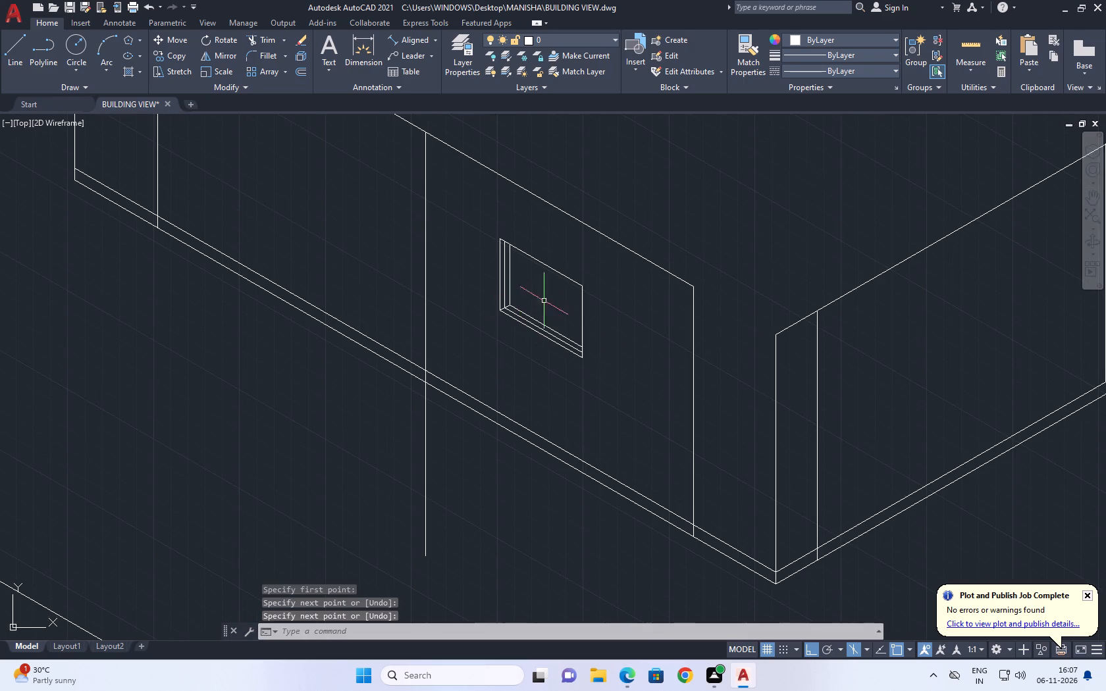
{"action": "middle_click_drag", "start_coordinate": [559, 302], "coordinate": [573, 371]}
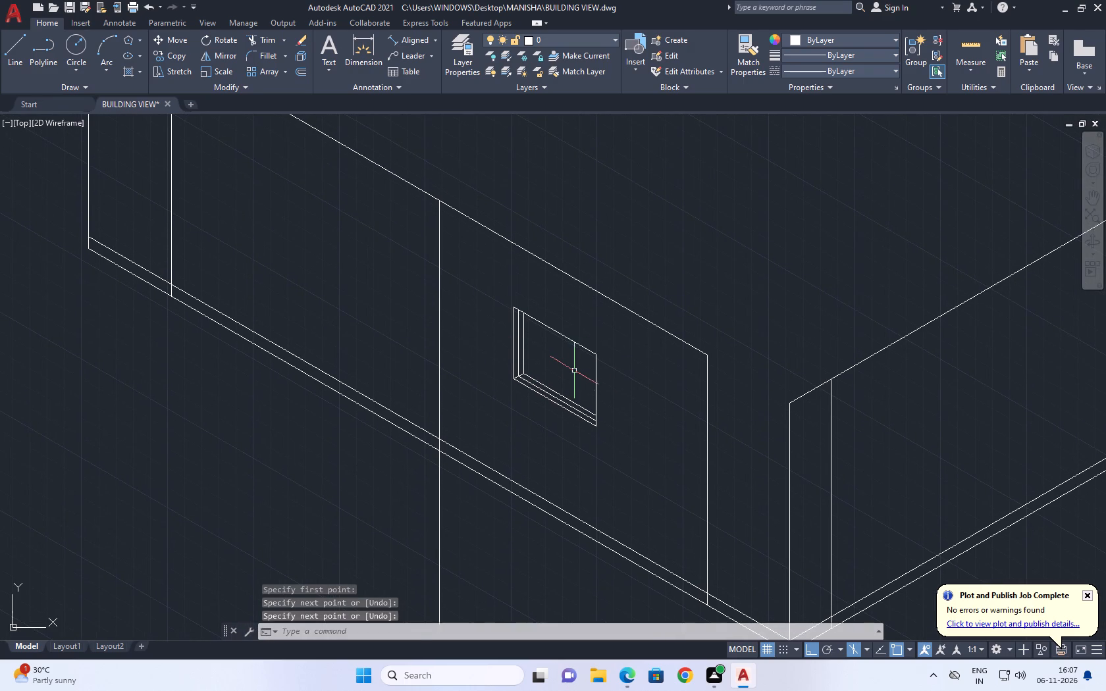
{"action": "left_click", "coordinate": [592, 351]}
{"action": "type", "text": "CO"}
{"action": "key", "text": "space"}
{"action": "scroll", "coordinate": [581, 354], "scroll_direction": "up", "scroll_amount": 2}
{"action": "left_click", "coordinate": [581, 351]}
{"action": "left_click", "coordinate": [581, 355]}
{"action": "key", "text": "space"}
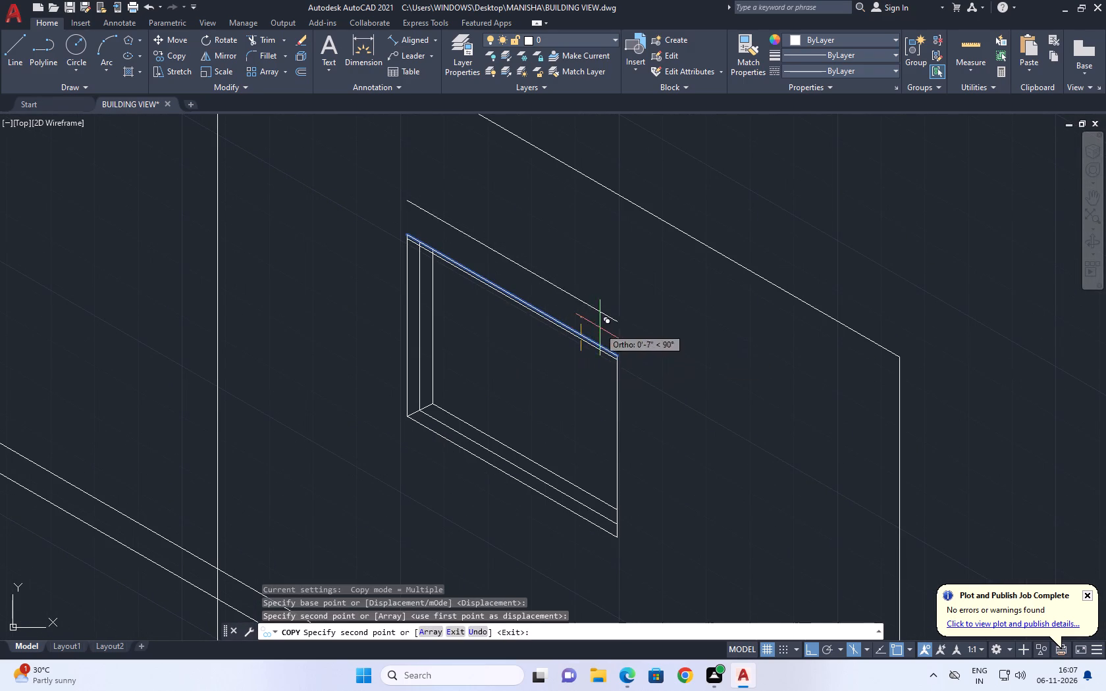
Copy the window outline's near vertical edge slightly inward along the wall at 150°.
{"action": "left_click", "coordinate": [617, 371]}
{"action": "key", "text": "c"}
{"action": "type", "text": "O"}
{"action": "key", "text": "space"}
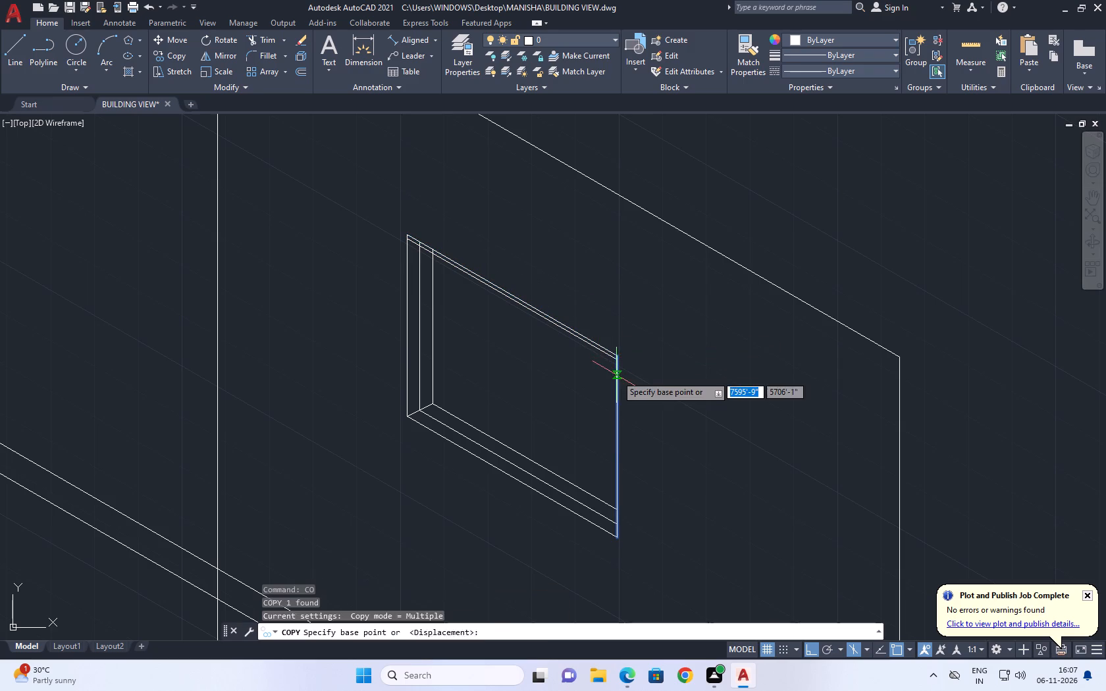
{"action": "left_click", "coordinate": [609, 388]}
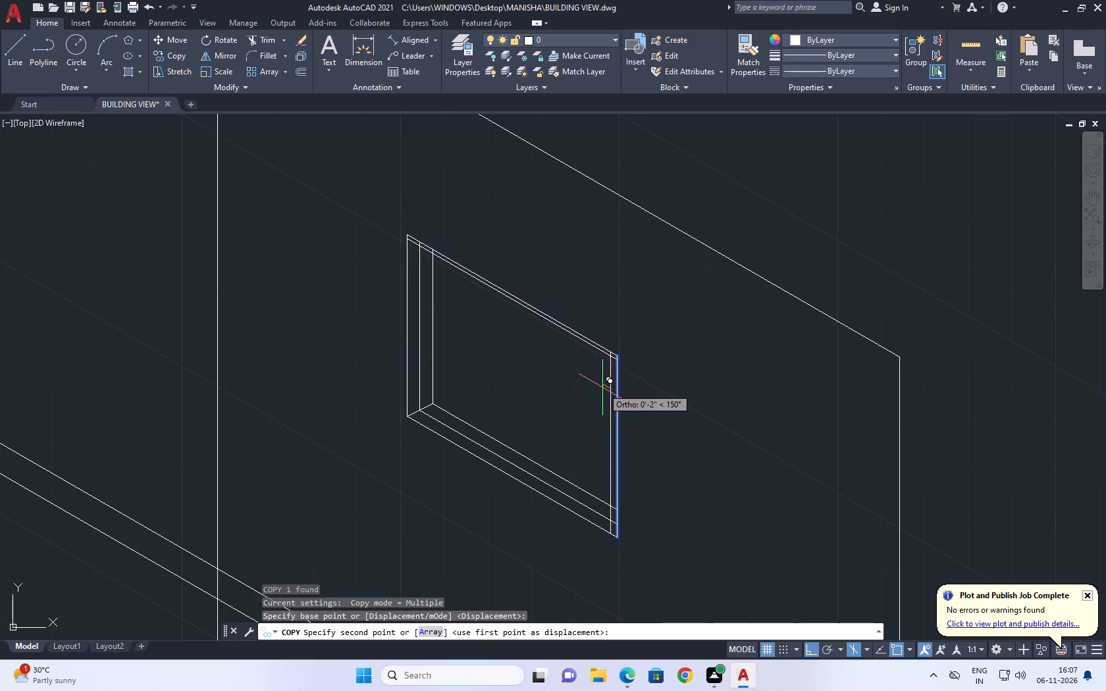
{"action": "left_click", "coordinate": [605, 389]}
{"action": "key", "text": "space"}
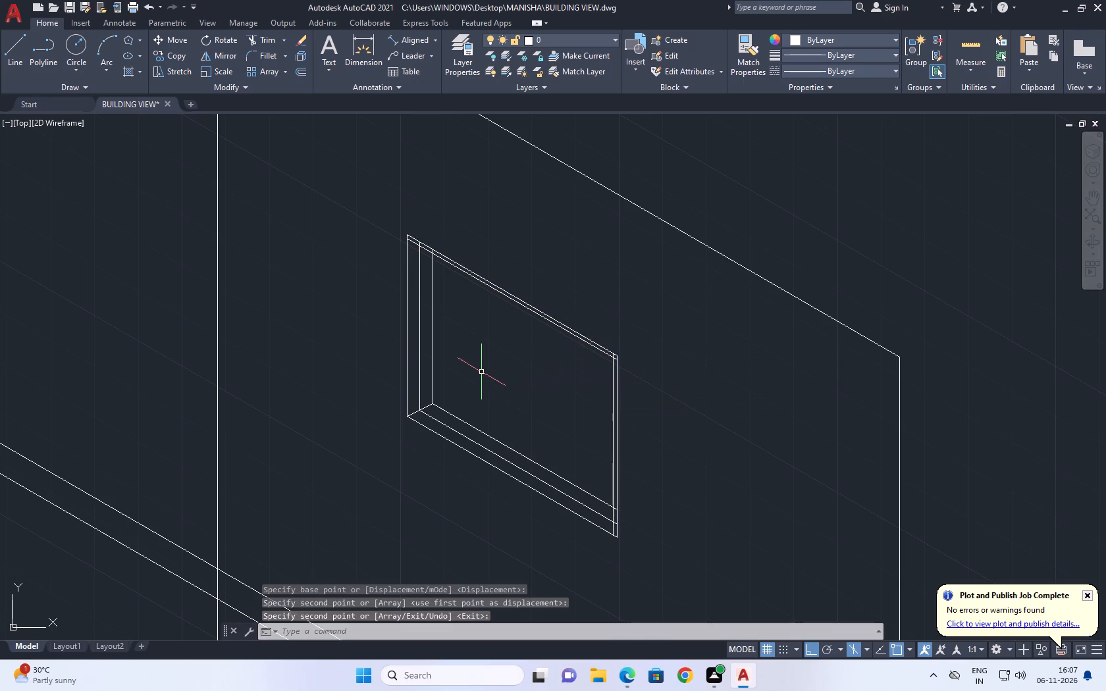
Trim the window frame lines that overrun the inner top edge and inner near vertical edge at both top corners.
{"action": "type", "text": "TR"}
{"action": "key", "text": "space"}
{"action": "scroll", "coordinate": [423, 246], "scroll_direction": "up", "scroll_amount": 3}
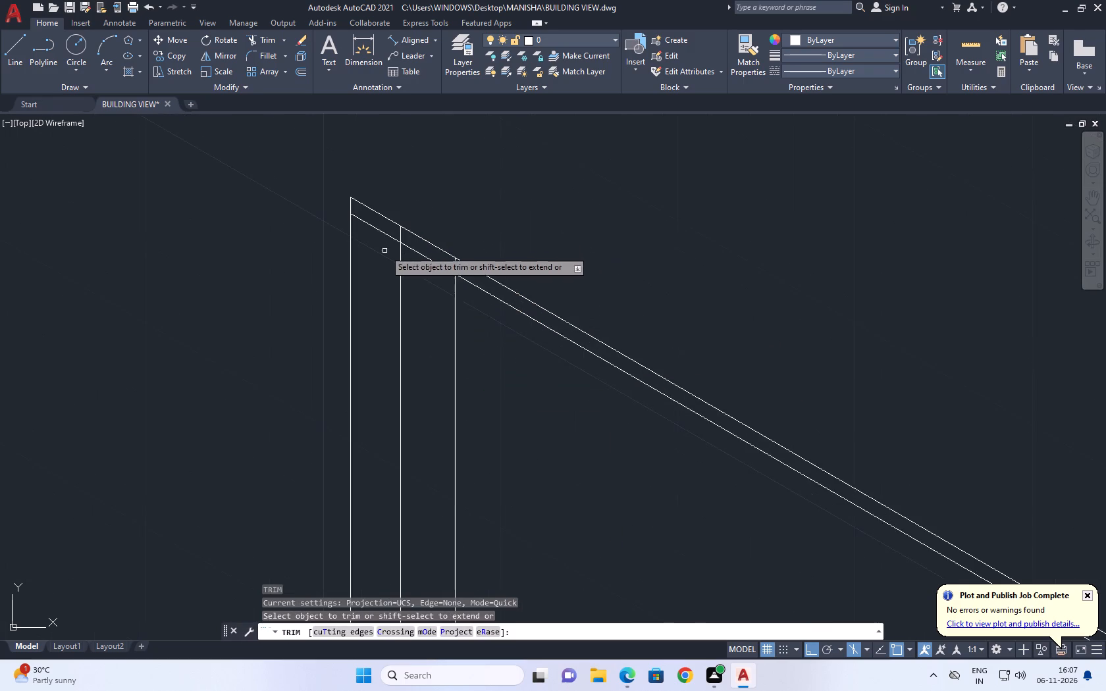
{"action": "scroll", "coordinate": [384, 222], "scroll_direction": "up", "scroll_amount": 2}
{"action": "left_click", "coordinate": [384, 223]}
{"action": "left_click", "coordinate": [568, 336]}
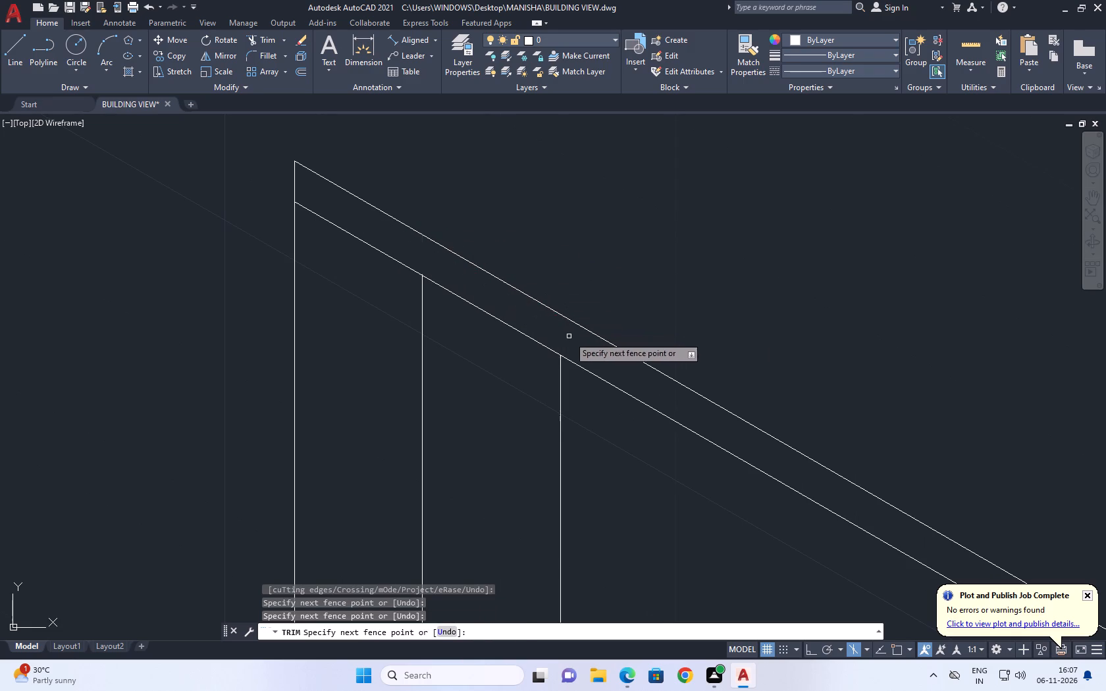
{"action": "scroll", "coordinate": [529, 320], "scroll_direction": "down", "scroll_amount": 3}
{"action": "middle_click_drag", "start_coordinate": [891, 392], "coordinate": [510, 222]}
{"action": "scroll", "coordinate": [623, 426], "scroll_direction": "up", "scroll_amount": 2}
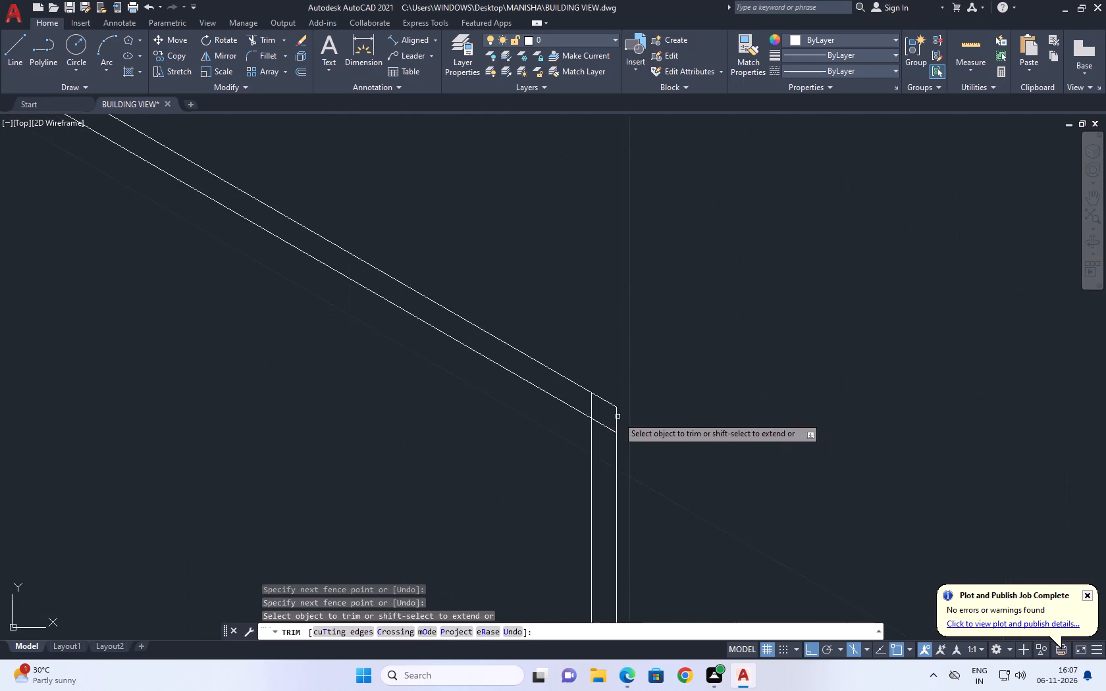
{"action": "scroll", "coordinate": [617, 416], "scroll_direction": "up", "scroll_amount": 2}
{"action": "left_click", "coordinate": [559, 382]}
{"action": "left_click_drag", "start_coordinate": [594, 446], "coordinate": [595, 452]}
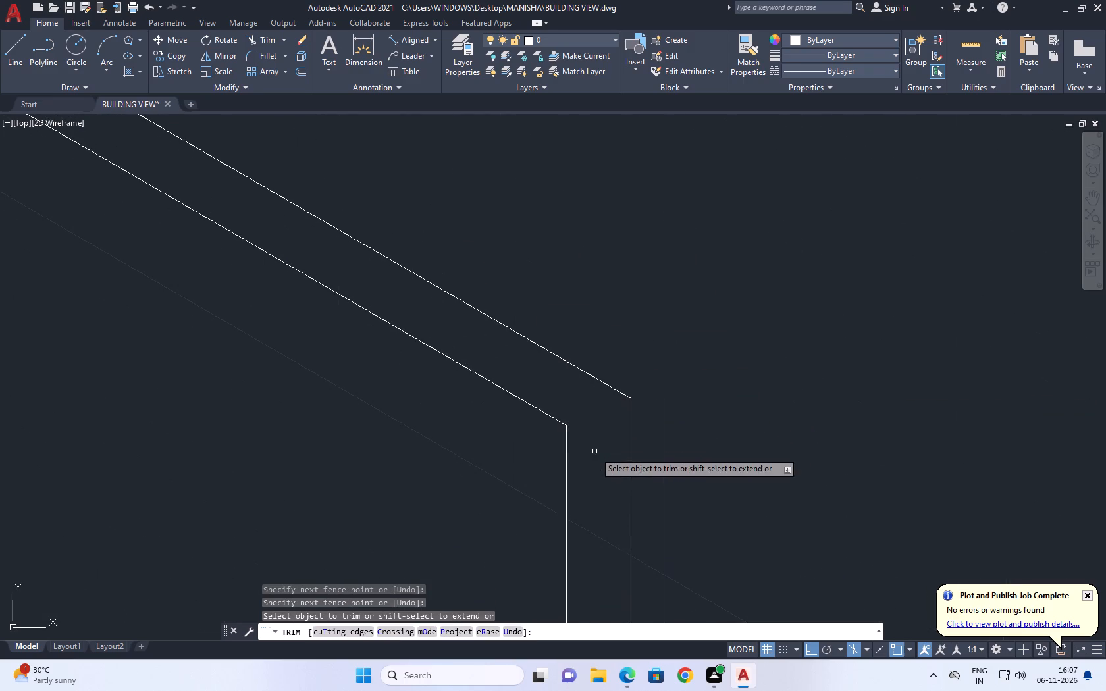
Trim the ends of the window's two inner bottom lines that extend past the inner near vertical edge.
{"action": "scroll", "coordinate": [610, 392], "scroll_direction": "down", "scroll_amount": 7}
{"action": "scroll", "coordinate": [616, 535], "scroll_direction": "up", "scroll_amount": 4}
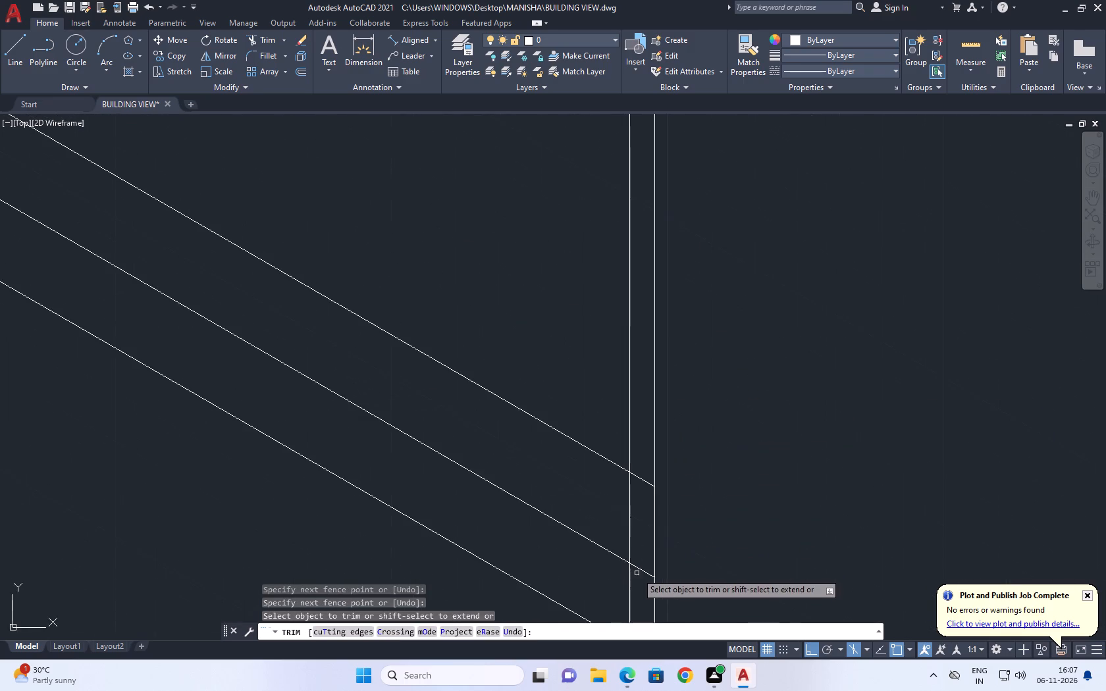
{"action": "middle_click_drag", "start_coordinate": [637, 528], "coordinate": [643, 444]}
{"action": "left_click", "coordinate": [650, 382]}
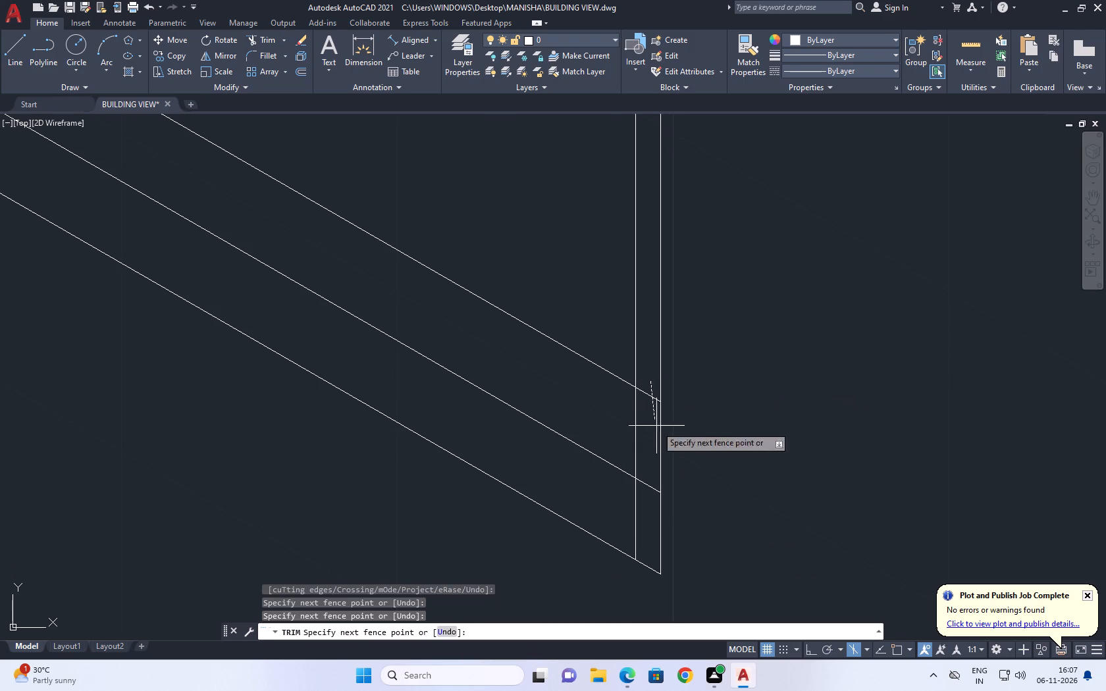
{"action": "left_click", "coordinate": [652, 499]}
{"action": "scroll", "coordinate": [661, 473], "scroll_direction": "down", "scroll_amount": 4}
{"action": "key", "text": "space"}
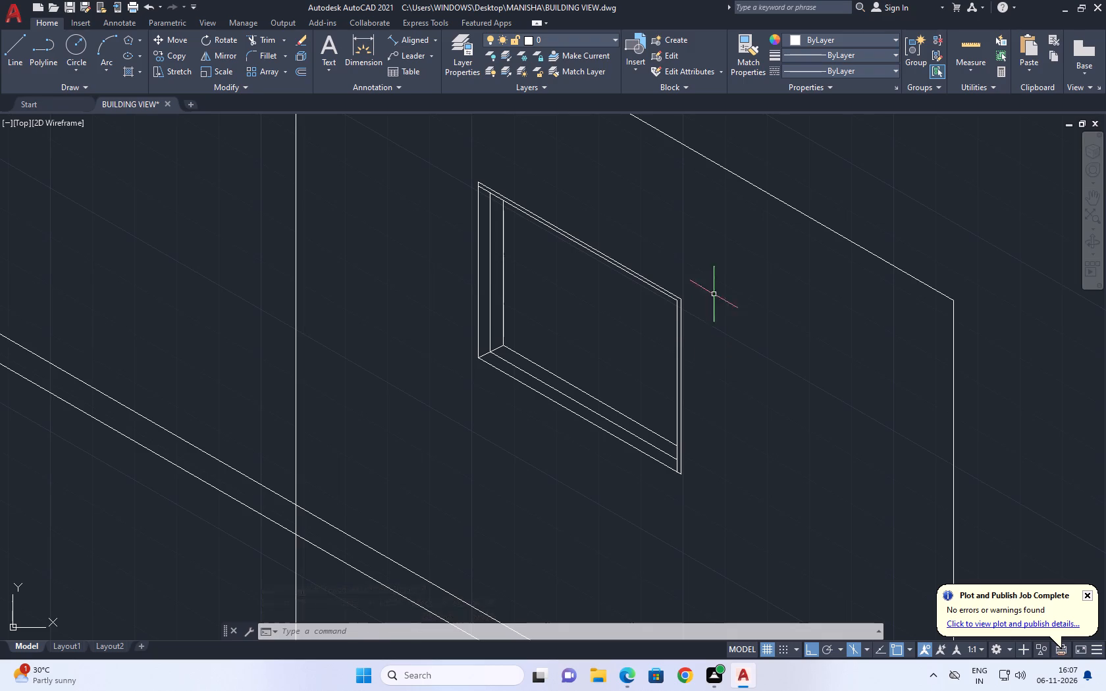
Copy the complete window from its top edge's midpoint to the wall's near vertical line, 7'-5" away at 330°.
{"action": "left_click_drag", "start_coordinate": [722, 261], "coordinate": [722, 276]}
{"action": "left_click", "coordinate": [471, 465]}
{"action": "left_click", "coordinate": [747, 308]}
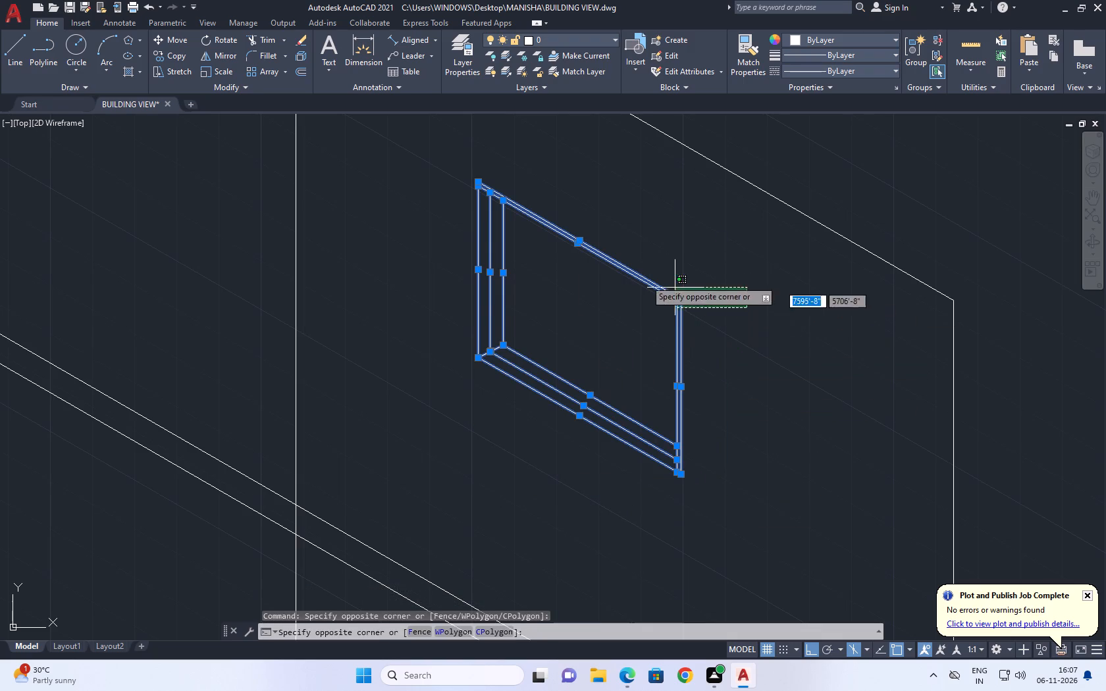
{"action": "left_click", "coordinate": [456, 192]}
{"action": "left_click_drag", "start_coordinate": [710, 267], "coordinate": [716, 269]}
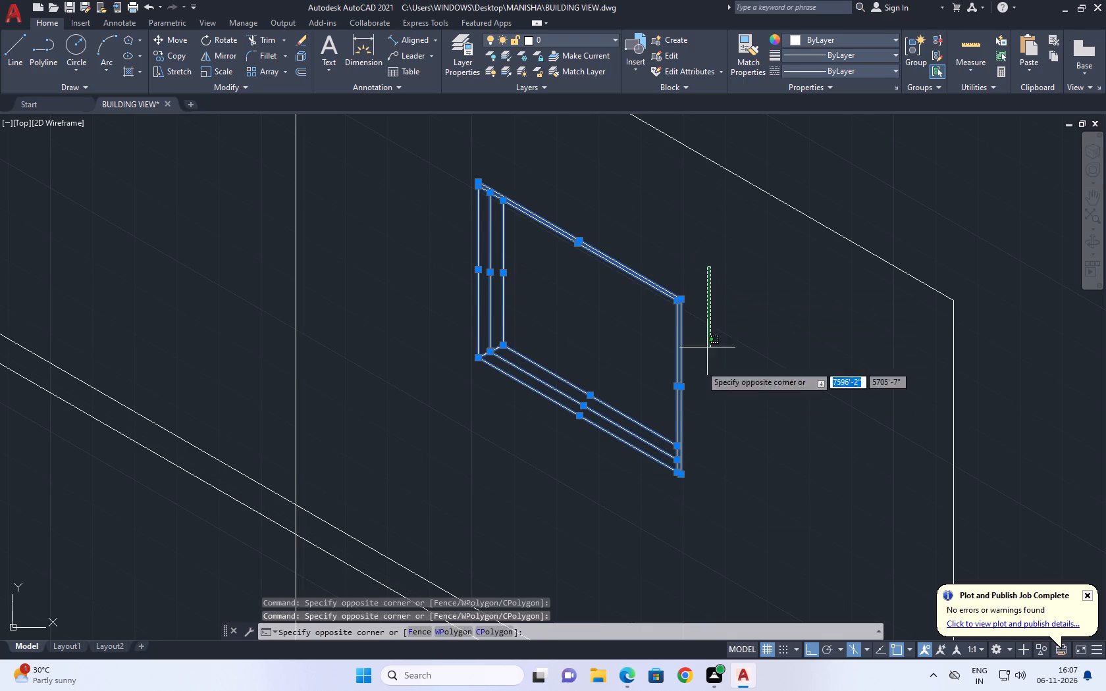
{"action": "left_click", "coordinate": [519, 462]}
{"action": "middle_click_drag", "start_coordinate": [599, 396], "coordinate": [614, 442]}
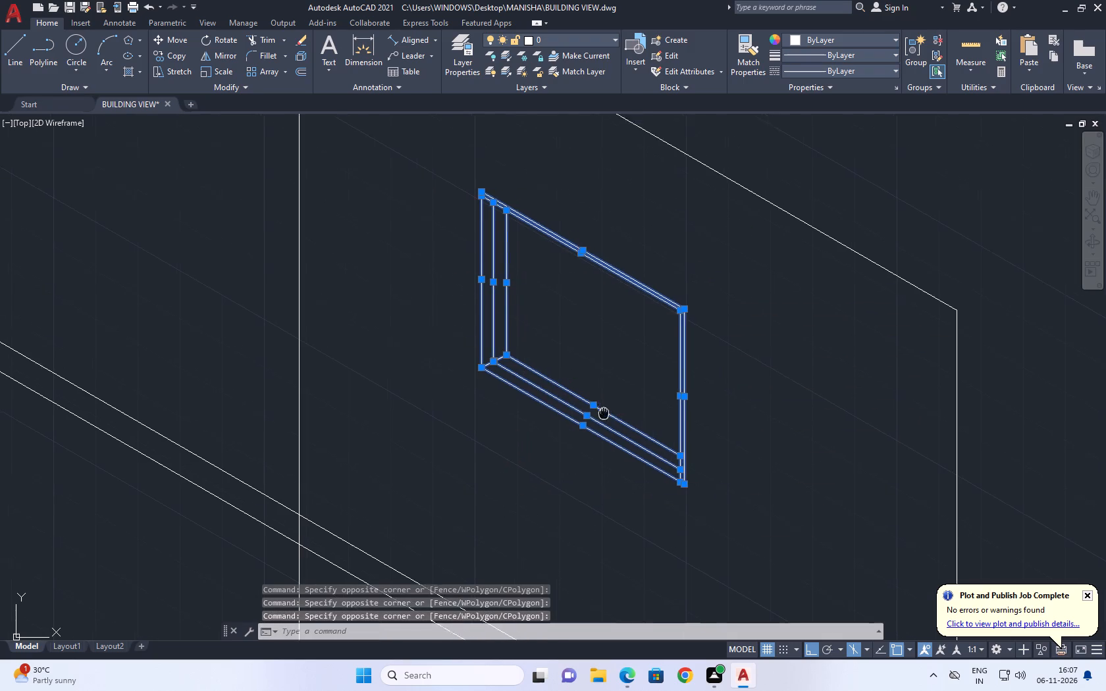
{"action": "scroll", "coordinate": [657, 517], "scroll_direction": "down", "scroll_amount": 1}
{"action": "middle_click_drag", "start_coordinate": [614, 442], "coordinate": [658, 517]}
{"action": "scroll", "coordinate": [663, 526], "scroll_direction": "down", "scroll_amount": 2}
{"action": "middle_click_drag", "start_coordinate": [681, 527], "coordinate": [675, 461]}
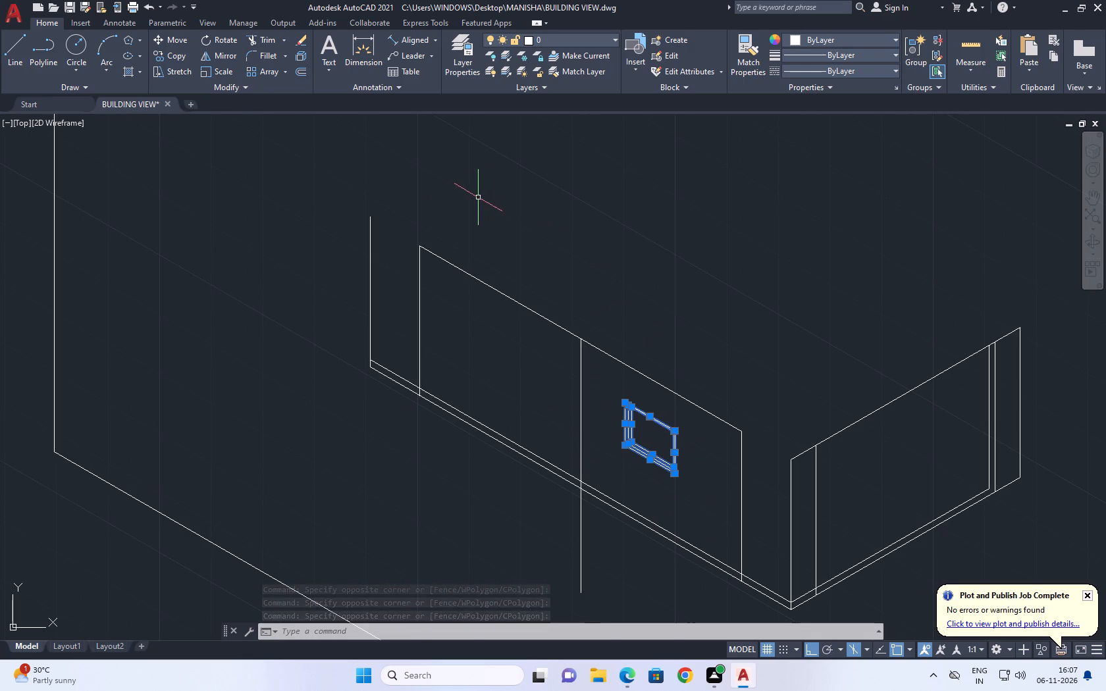
{"action": "left_click", "coordinate": [178, 56]}
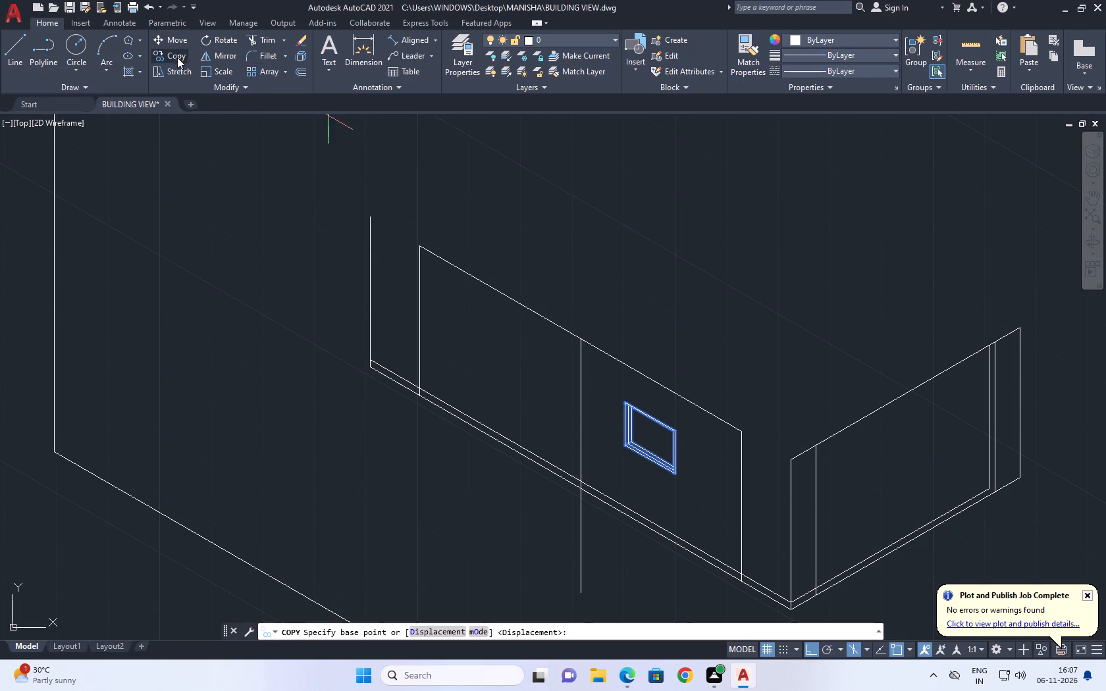
{"action": "scroll", "coordinate": [632, 411], "scroll_direction": "up", "scroll_amount": 5}
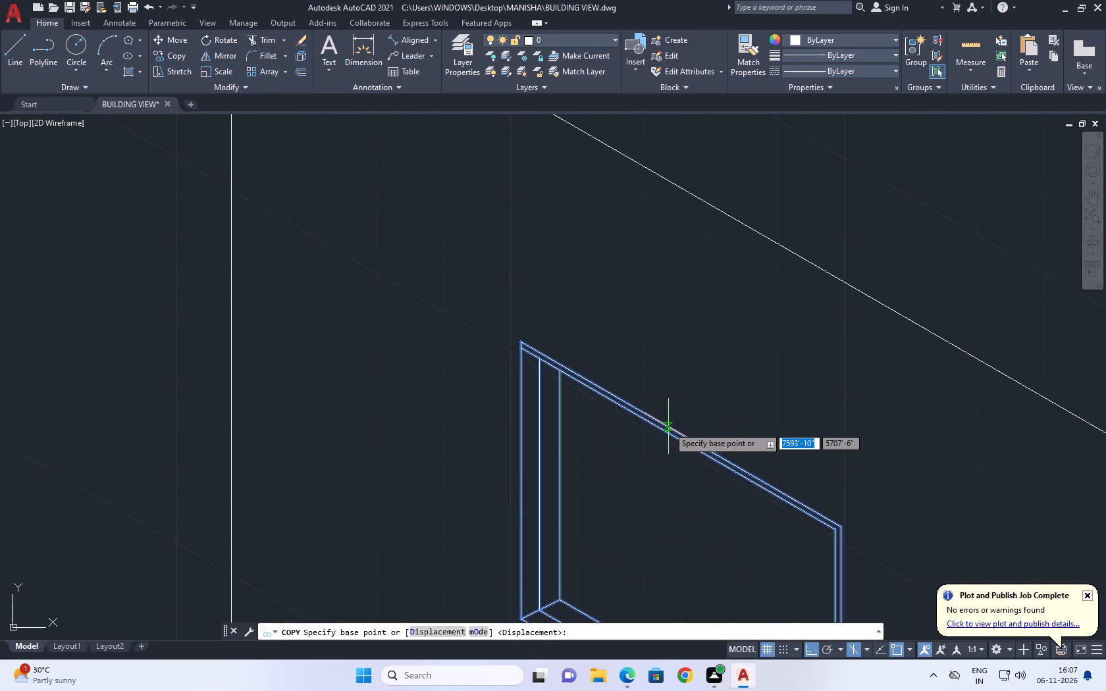
{"action": "left_click", "coordinate": [680, 432]}
{"action": "scroll", "coordinate": [685, 419], "scroll_direction": "down", "scroll_amount": 3}
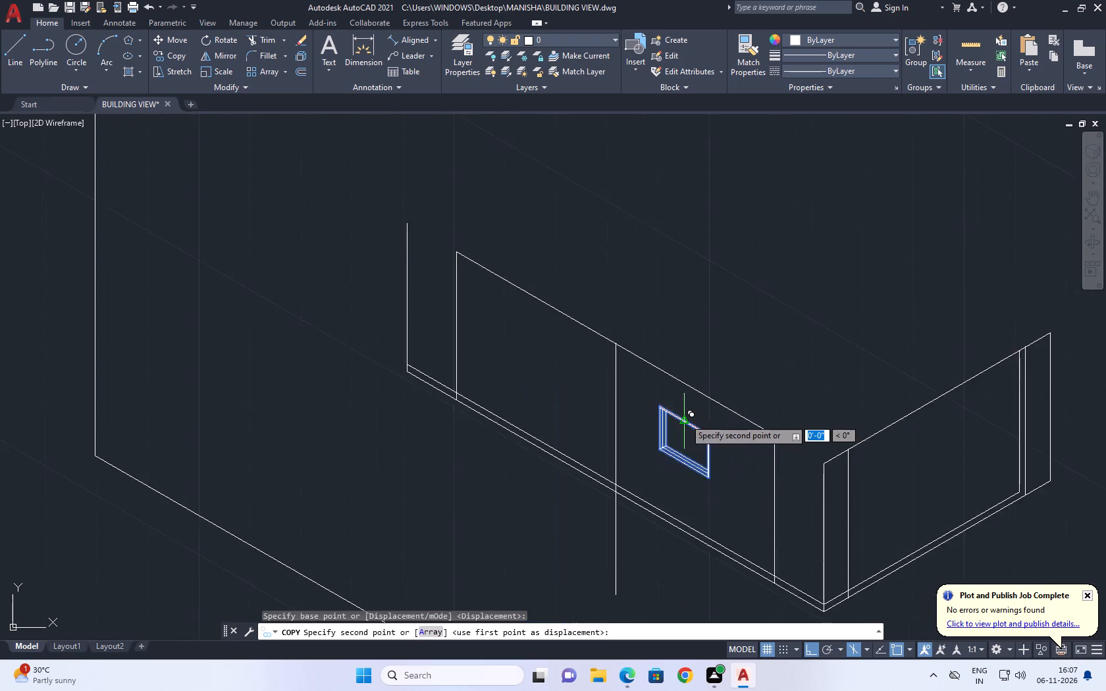
{"action": "scroll", "coordinate": [685, 419], "scroll_direction": "down", "scroll_amount": 2}
{"action": "scroll", "coordinate": [733, 452], "scroll_direction": "up", "scroll_amount": 2}
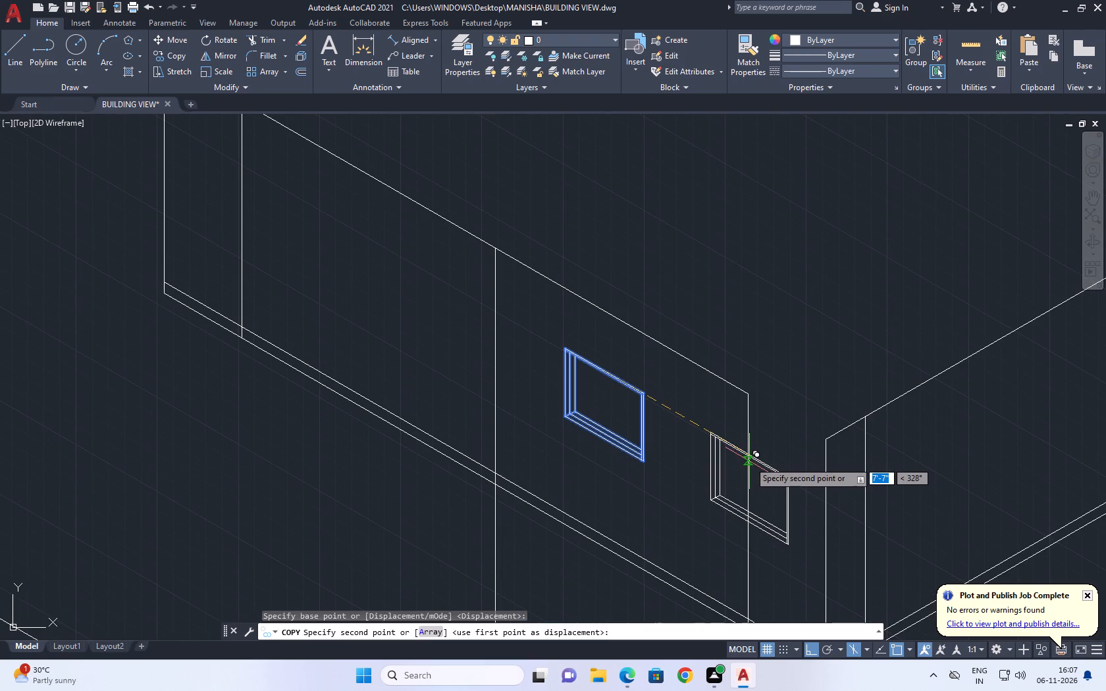
{"action": "scroll", "coordinate": [750, 465], "scroll_direction": "up", "scroll_amount": 1}
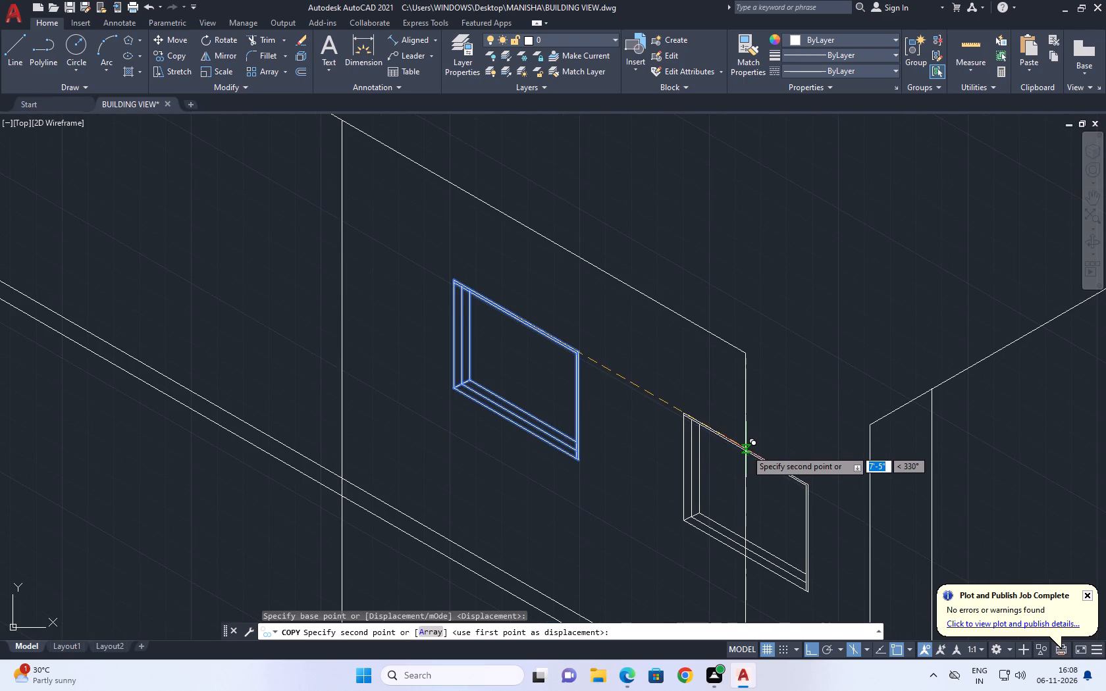
{"action": "left_click", "coordinate": [745, 449]}
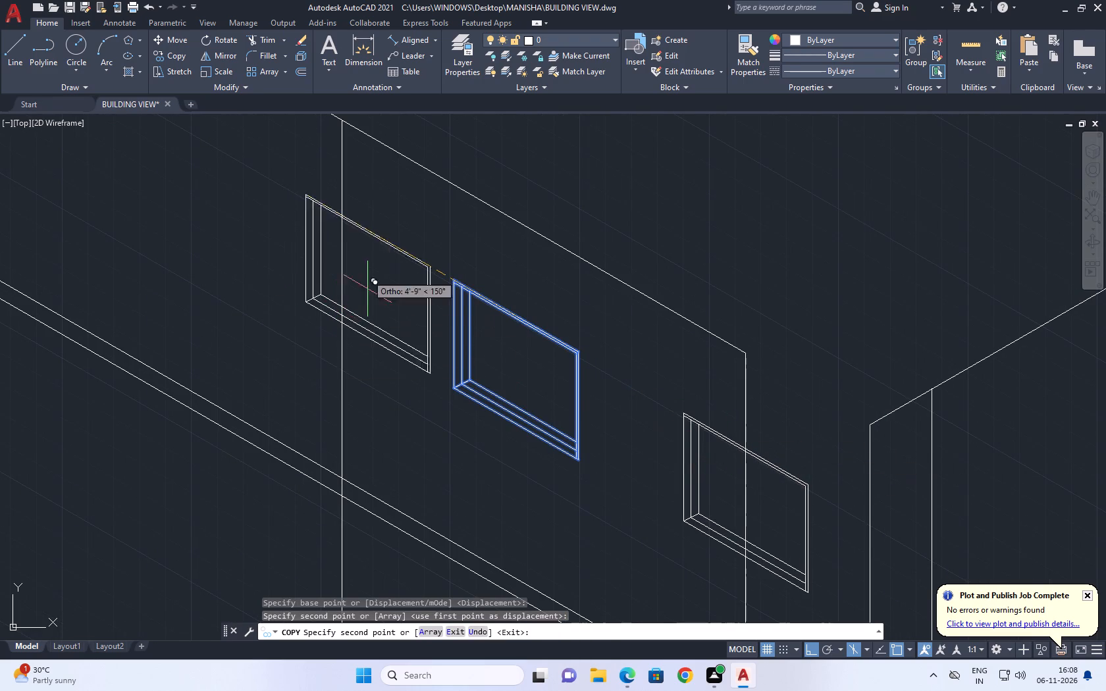
Place two more window copies on the wall's middle and far vertical lines, 5'-7" and 18'-7" from the original at 150°.
{"action": "scroll", "coordinate": [343, 215], "scroll_direction": "up", "scroll_amount": 3}
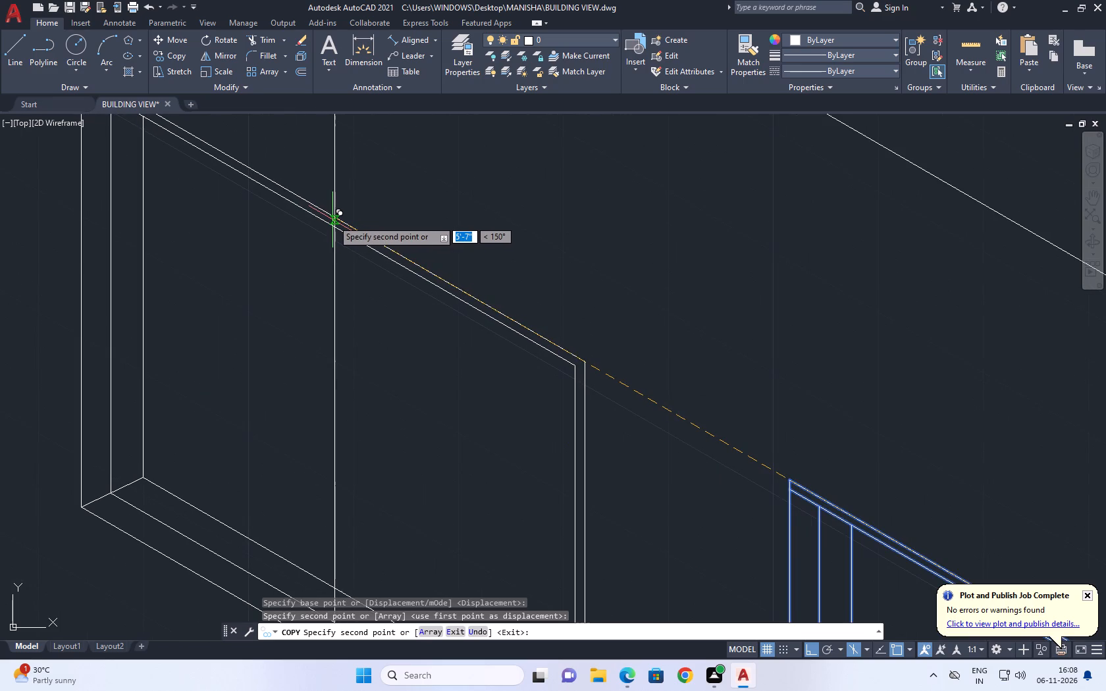
{"action": "left_click", "coordinate": [332, 220]}
{"action": "scroll", "coordinate": [494, 320], "scroll_direction": "down", "scroll_amount": 5}
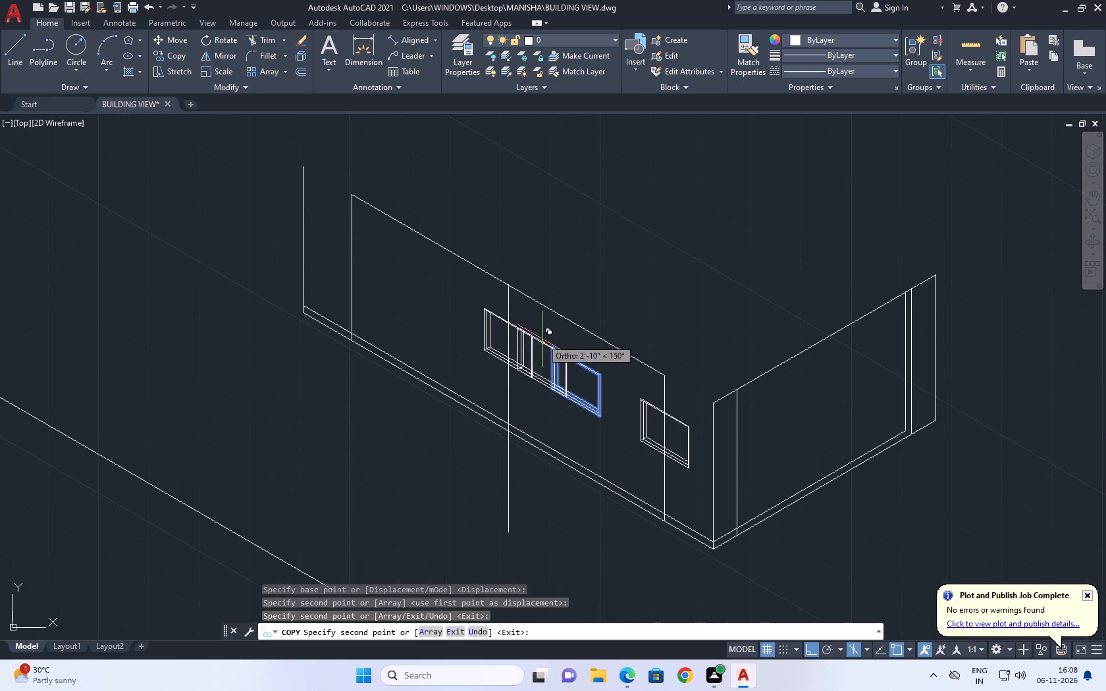
{"action": "scroll", "coordinate": [359, 249], "scroll_direction": "up", "scroll_amount": 1}
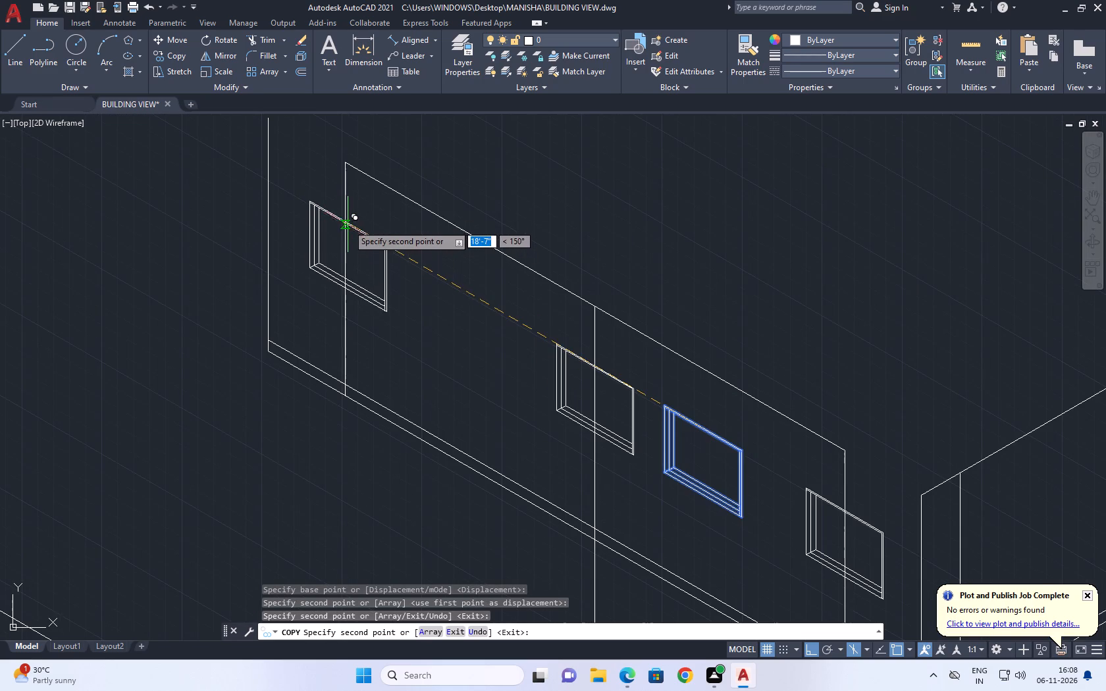
{"action": "scroll", "coordinate": [347, 223], "scroll_direction": "up", "scroll_amount": 4}
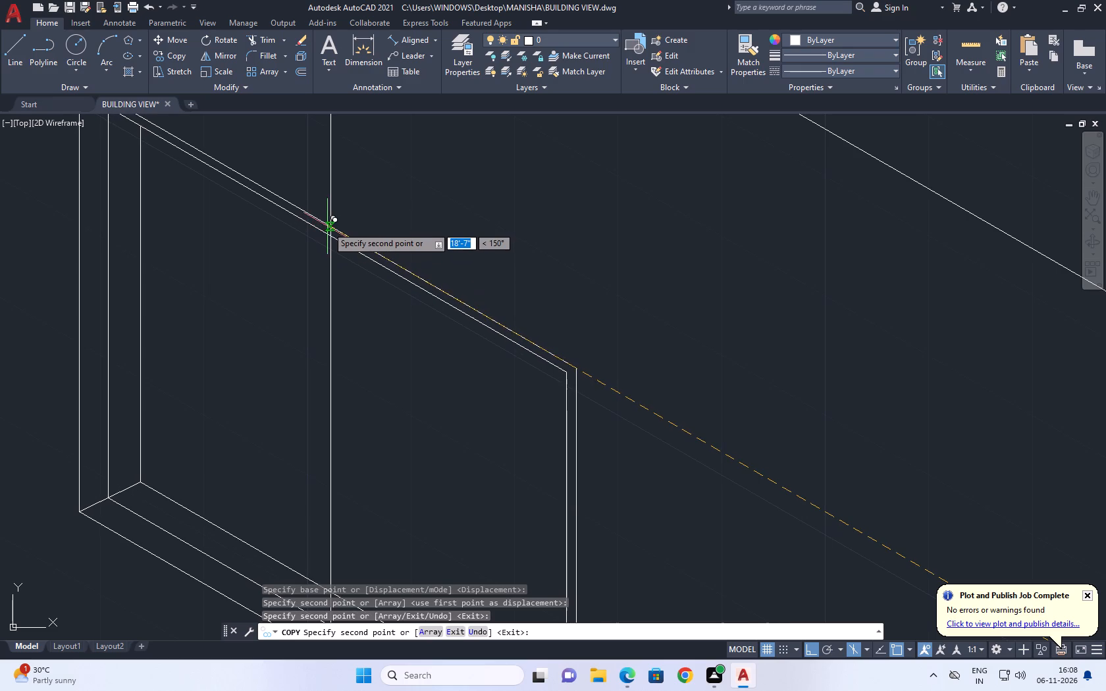
{"action": "left_click", "coordinate": [331, 226]}
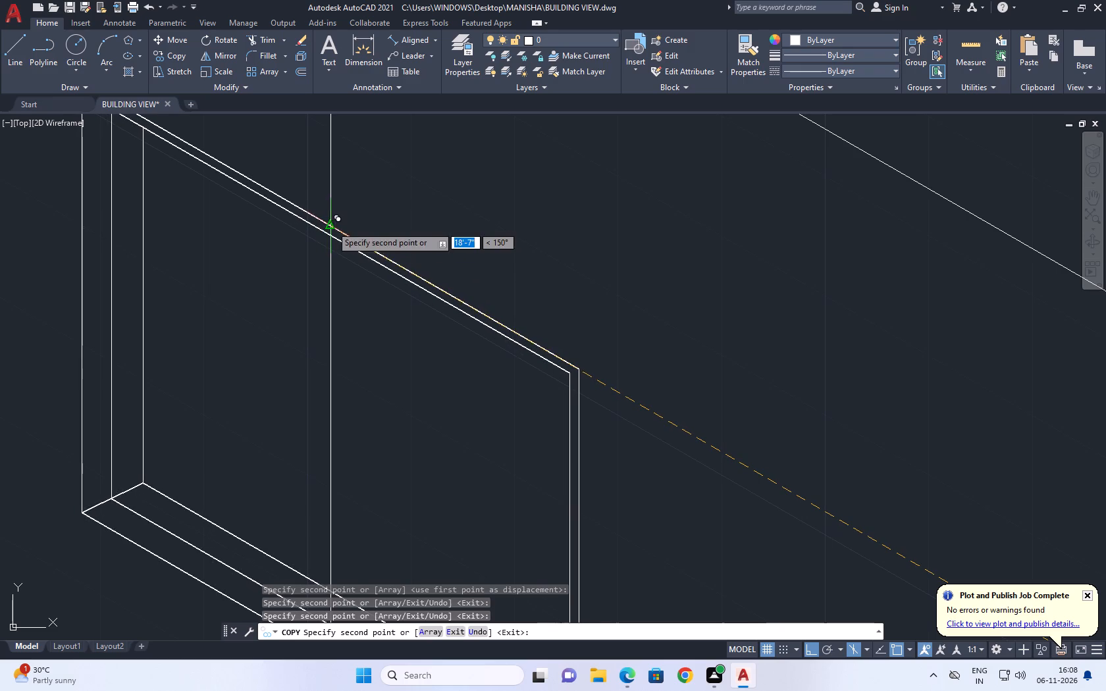
{"action": "right_click_drag", "start_coordinate": [638, 284], "coordinate": [640, 290]}
{"action": "left_click", "coordinate": [687, 320]}
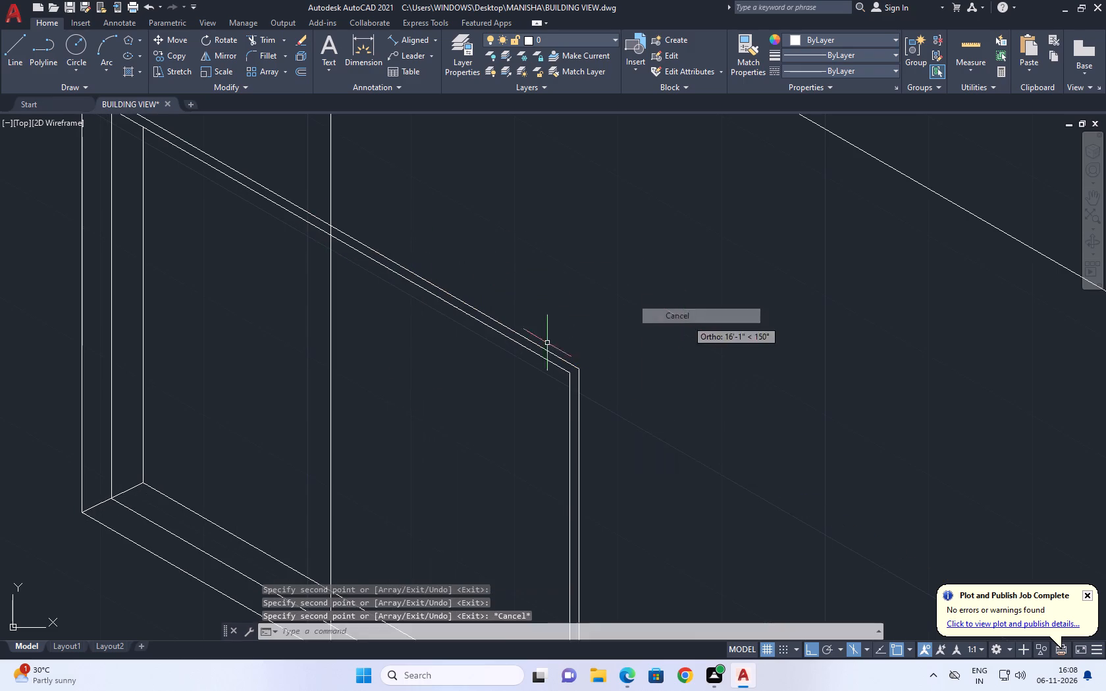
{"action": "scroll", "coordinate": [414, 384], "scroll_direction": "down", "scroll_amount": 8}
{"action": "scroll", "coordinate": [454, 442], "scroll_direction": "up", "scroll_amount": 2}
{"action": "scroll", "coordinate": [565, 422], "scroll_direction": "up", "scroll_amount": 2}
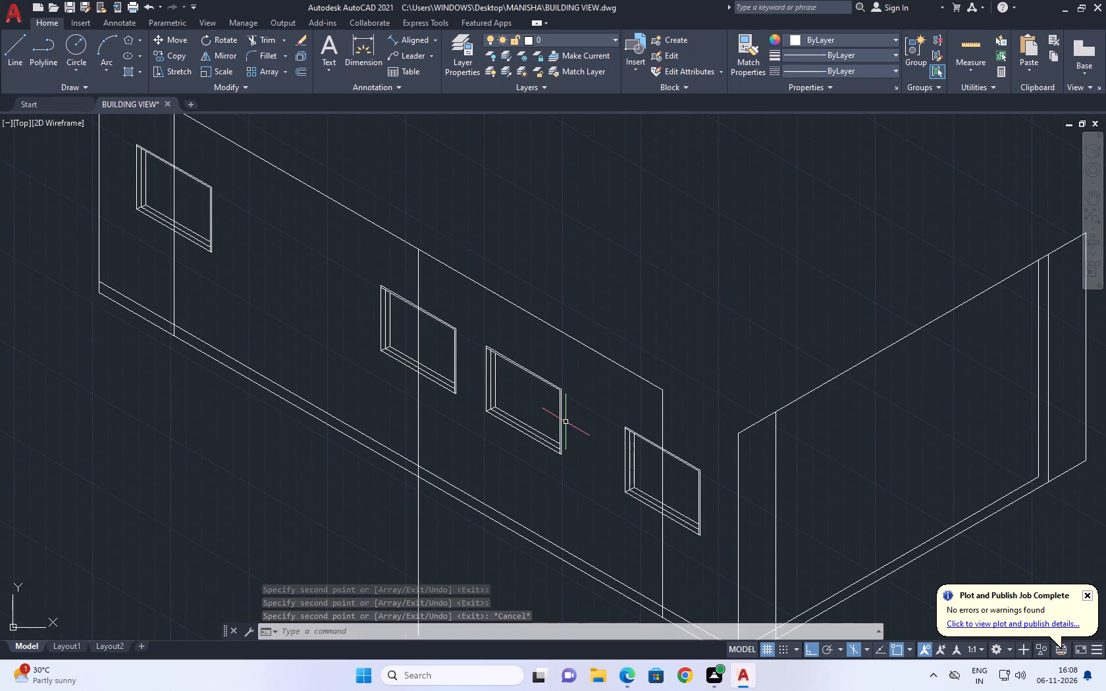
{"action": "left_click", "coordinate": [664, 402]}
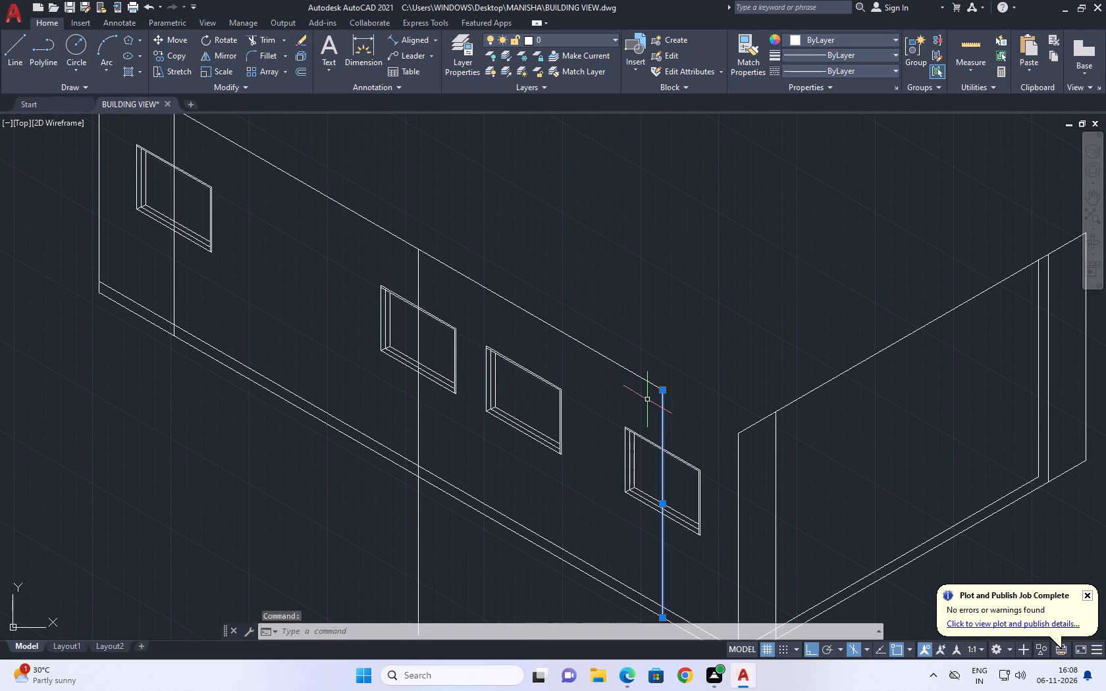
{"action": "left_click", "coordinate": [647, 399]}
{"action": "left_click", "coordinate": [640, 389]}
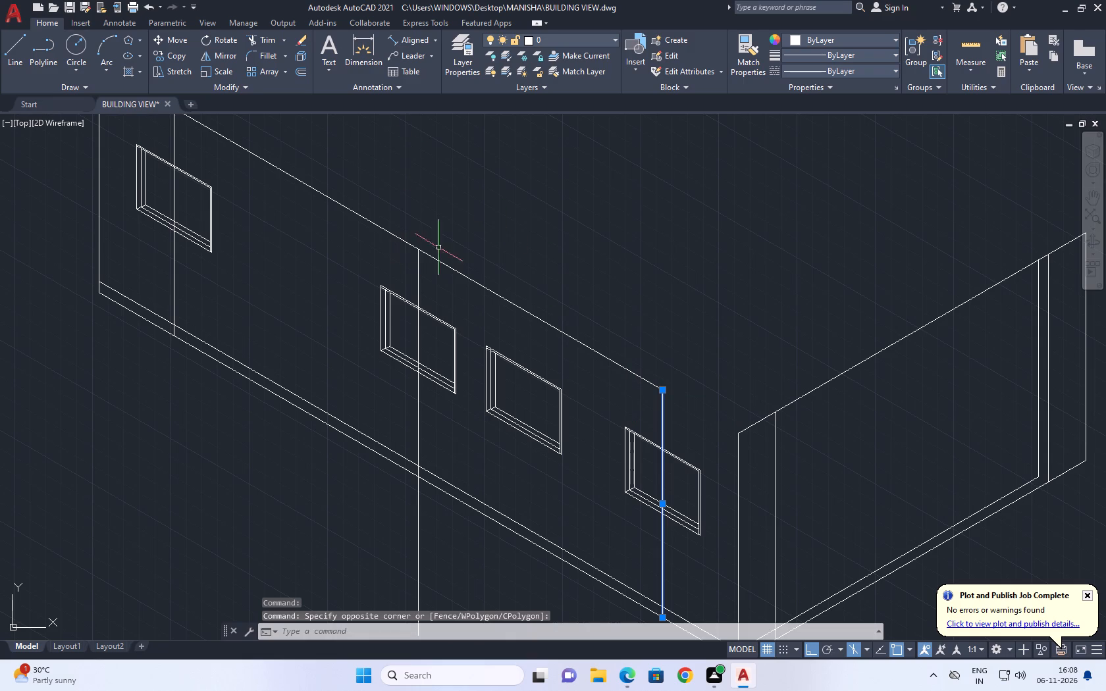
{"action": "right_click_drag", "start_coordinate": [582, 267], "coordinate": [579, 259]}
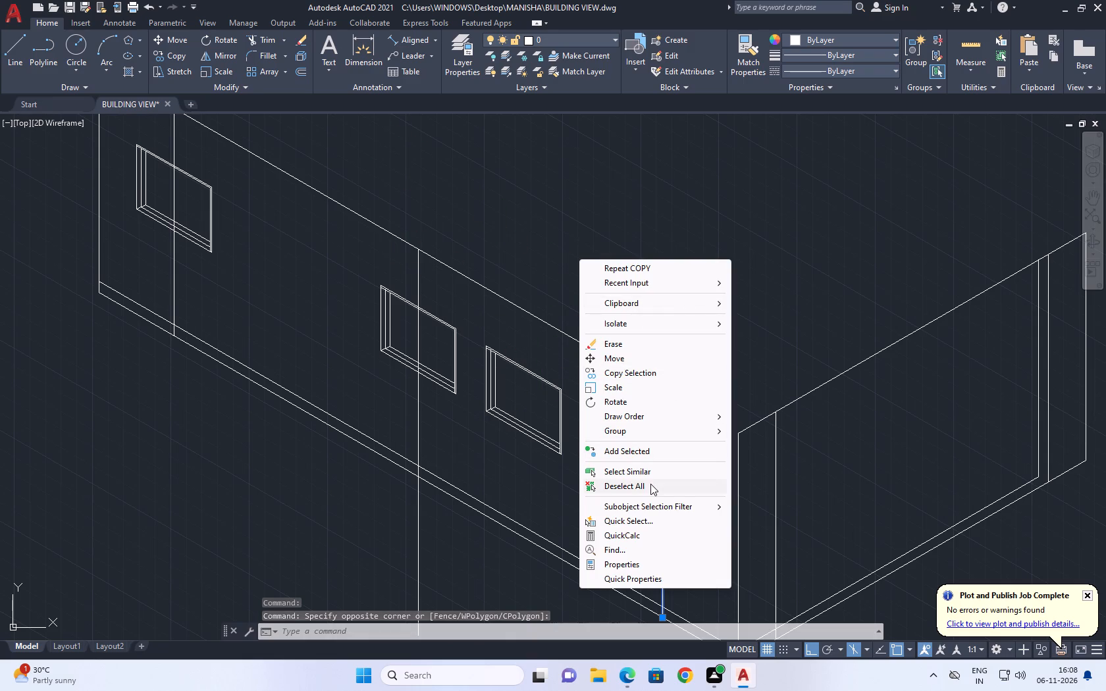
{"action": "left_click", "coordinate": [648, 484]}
Erase the original window between the middle and near window copies.
{"action": "left_click", "coordinate": [562, 372]}
{"action": "left_click", "coordinate": [475, 476]}
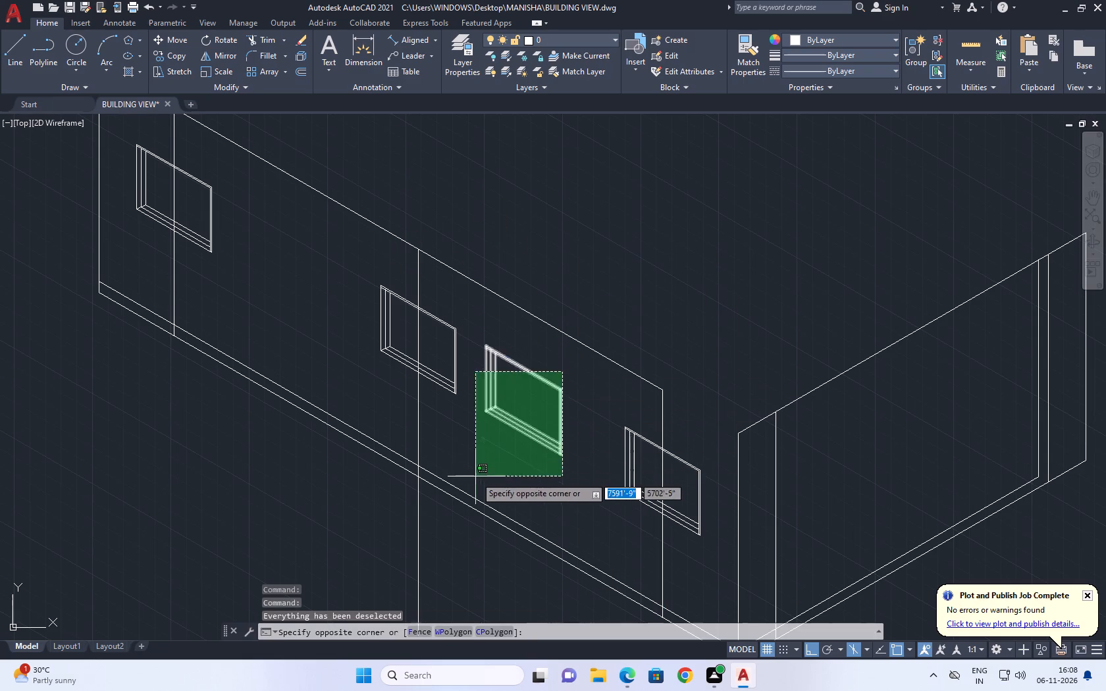
{"action": "right_click", "coordinate": [581, 237]}
{"action": "left_click", "coordinate": [622, 319]}
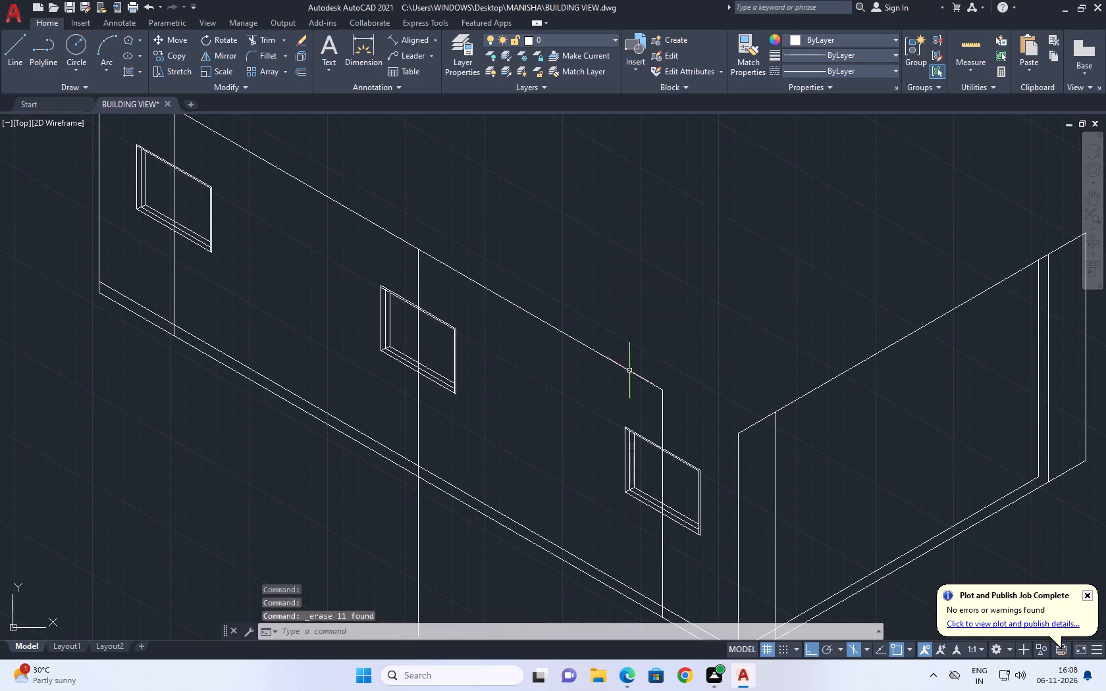
Move the vertical line crossing the near window 3' along the wall at 150°.
{"action": "left_click", "coordinate": [668, 401]}
{"action": "left_click_drag", "start_coordinate": [638, 404], "coordinate": [629, 403]}
{"action": "left_click", "coordinate": [176, 41]}
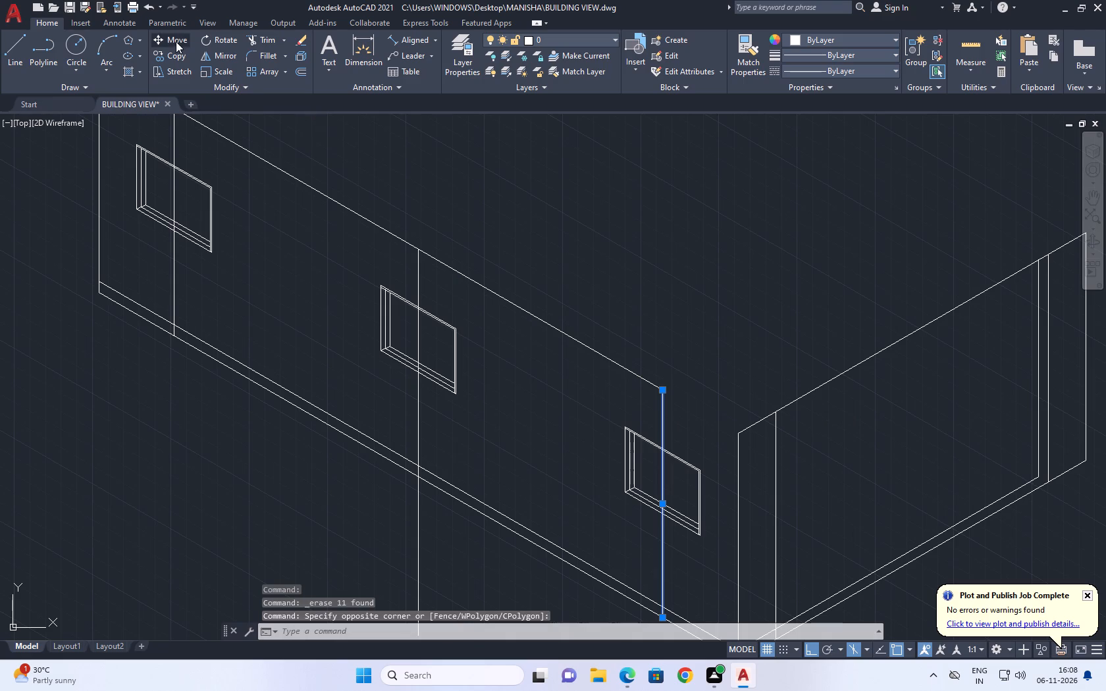
{"action": "left_click", "coordinate": [603, 485]}
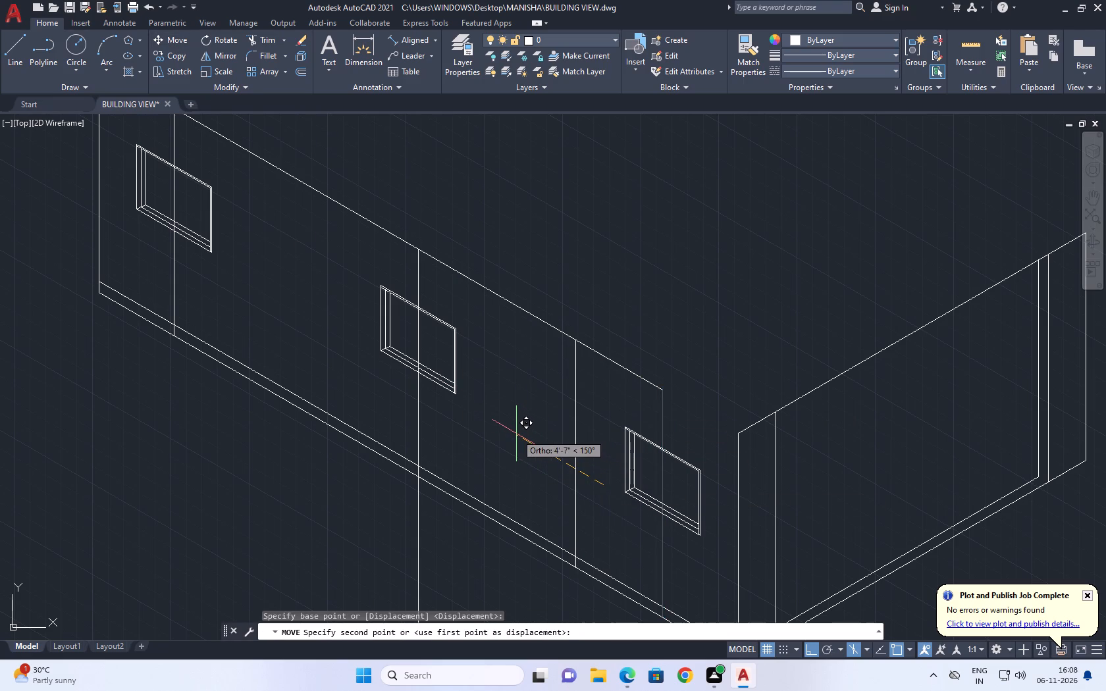
{"action": "type", "text": "3'"}
{"action": "key", "text": "Return"}
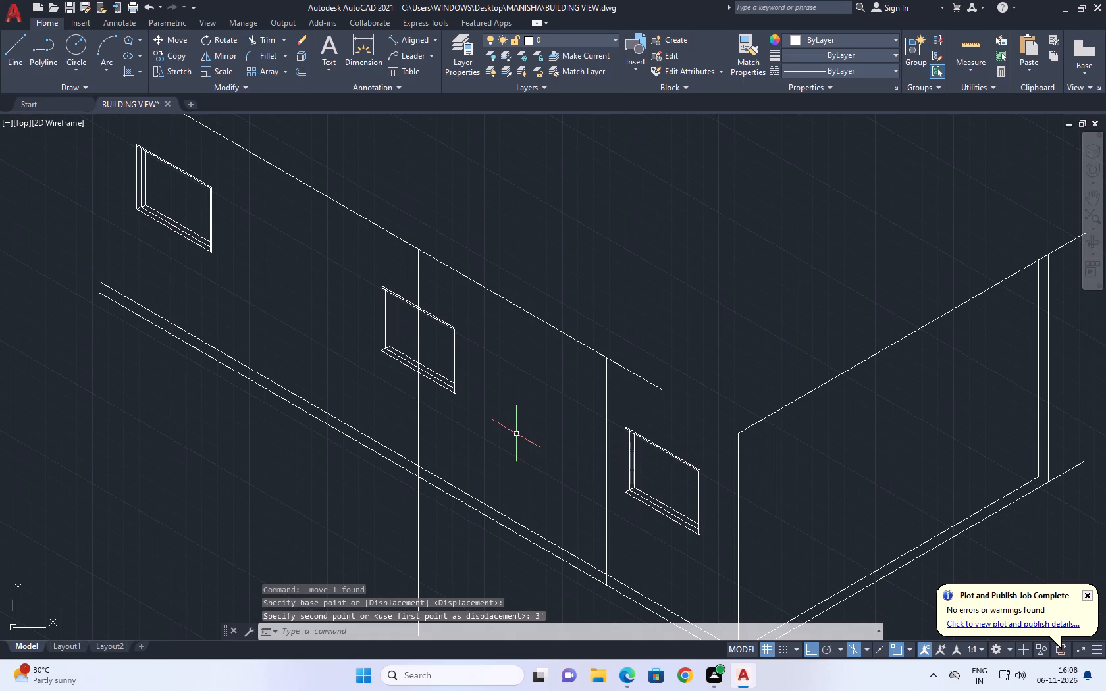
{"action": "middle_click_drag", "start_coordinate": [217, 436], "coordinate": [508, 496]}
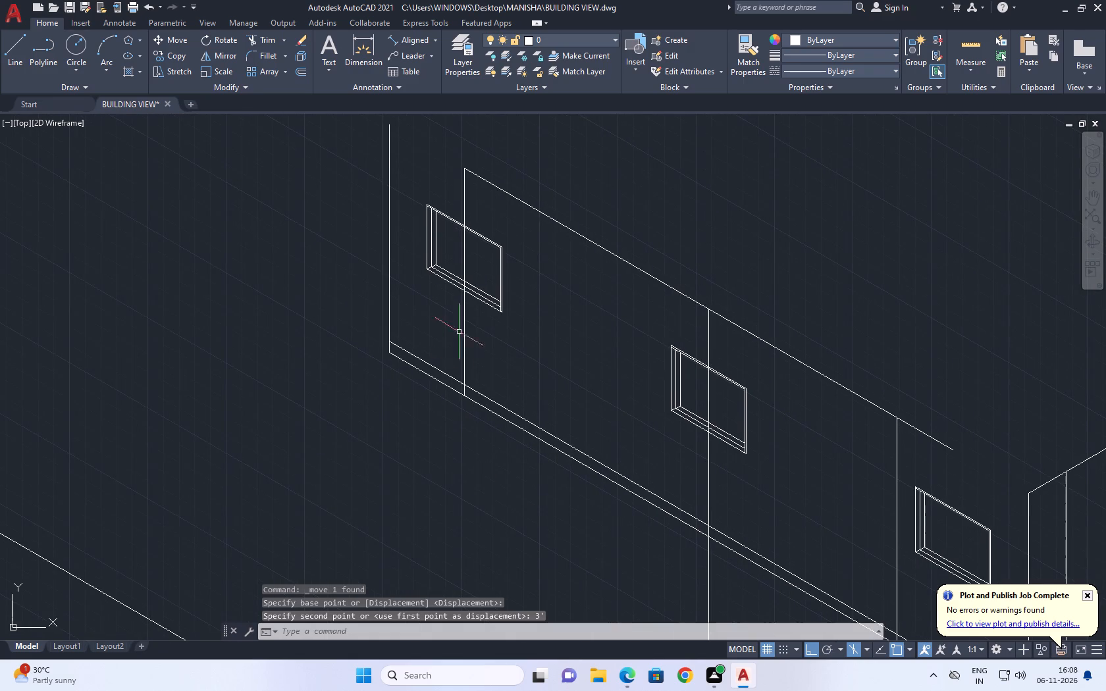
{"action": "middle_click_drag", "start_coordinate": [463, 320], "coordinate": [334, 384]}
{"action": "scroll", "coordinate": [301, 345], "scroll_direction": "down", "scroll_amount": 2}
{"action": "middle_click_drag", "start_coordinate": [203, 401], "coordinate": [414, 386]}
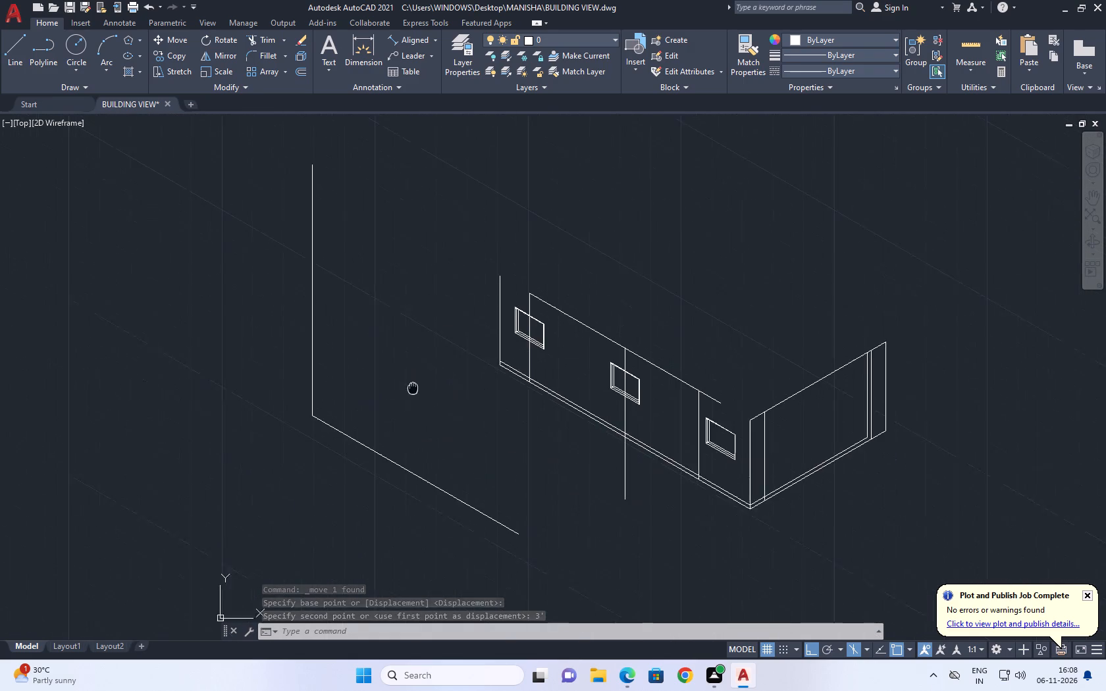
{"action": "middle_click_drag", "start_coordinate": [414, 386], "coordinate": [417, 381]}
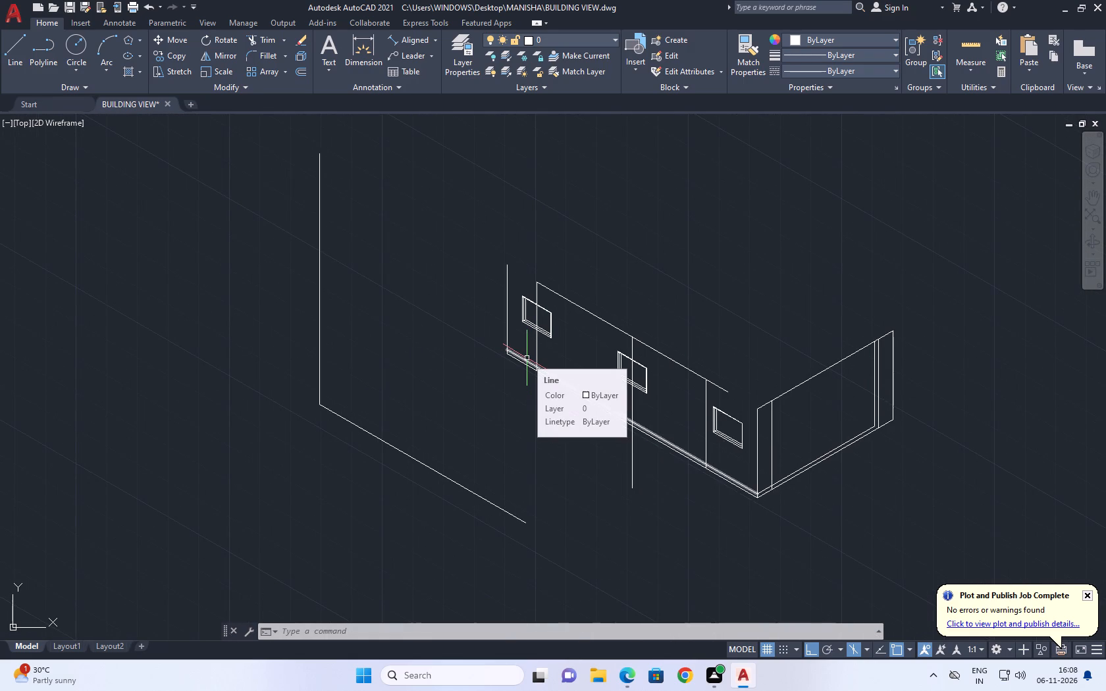
Move the vertical line crossing the far window 3' along the long wall at 330°.
{"action": "left_click", "coordinate": [546, 346]}
{"action": "left_click", "coordinate": [538, 344]}
{"action": "left_click", "coordinate": [537, 344]}
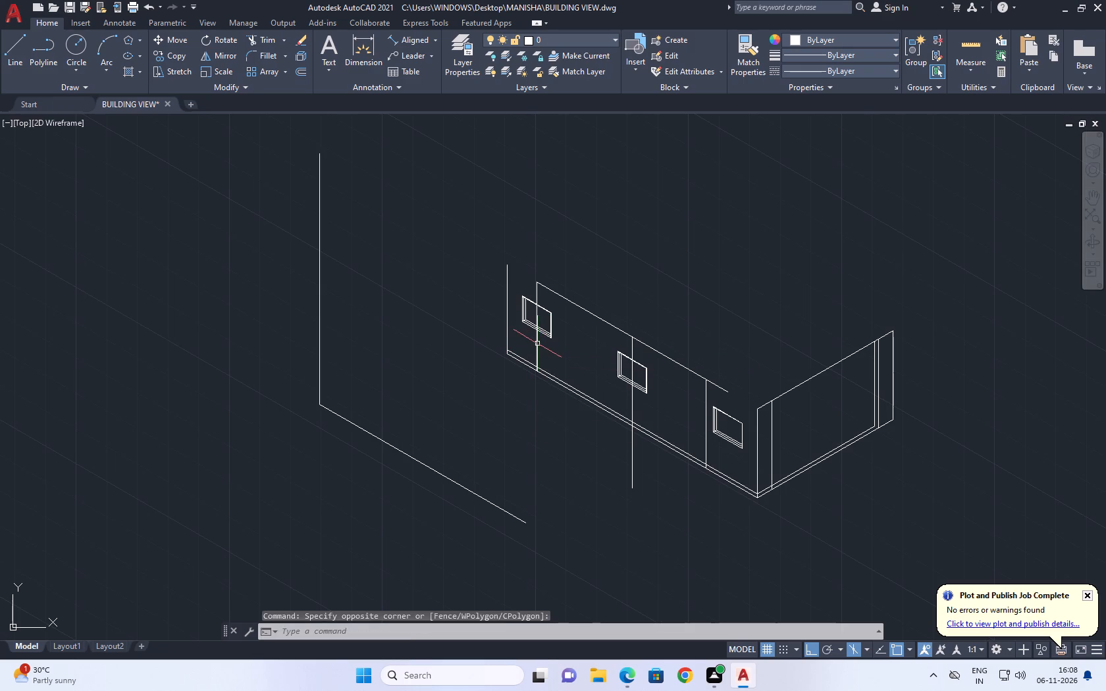
{"action": "left_click", "coordinate": [535, 344]}
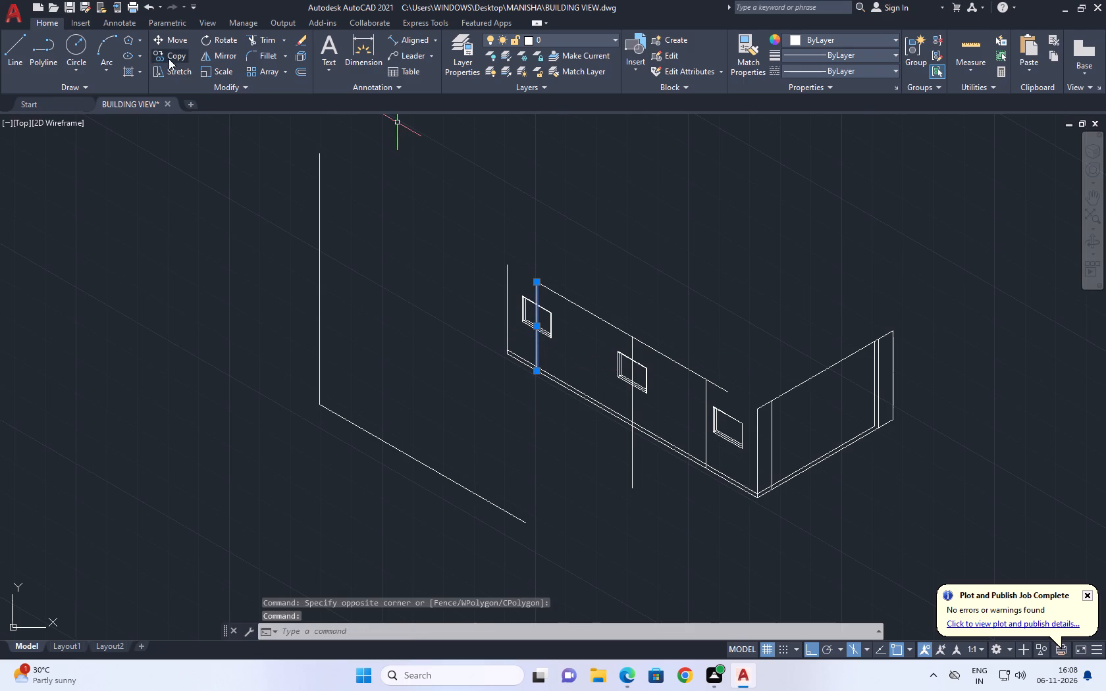
{"action": "left_click", "coordinate": [179, 38]}
{"action": "scroll", "coordinate": [562, 351], "scroll_direction": "up", "scroll_amount": 2}
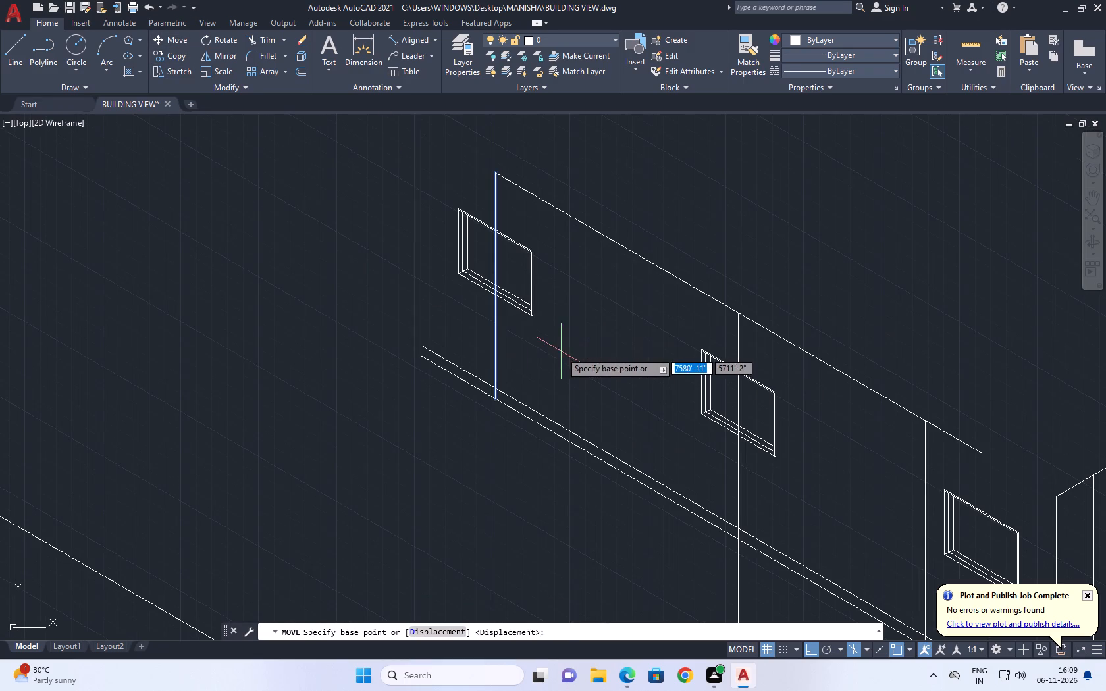
{"action": "left_click", "coordinate": [562, 347]}
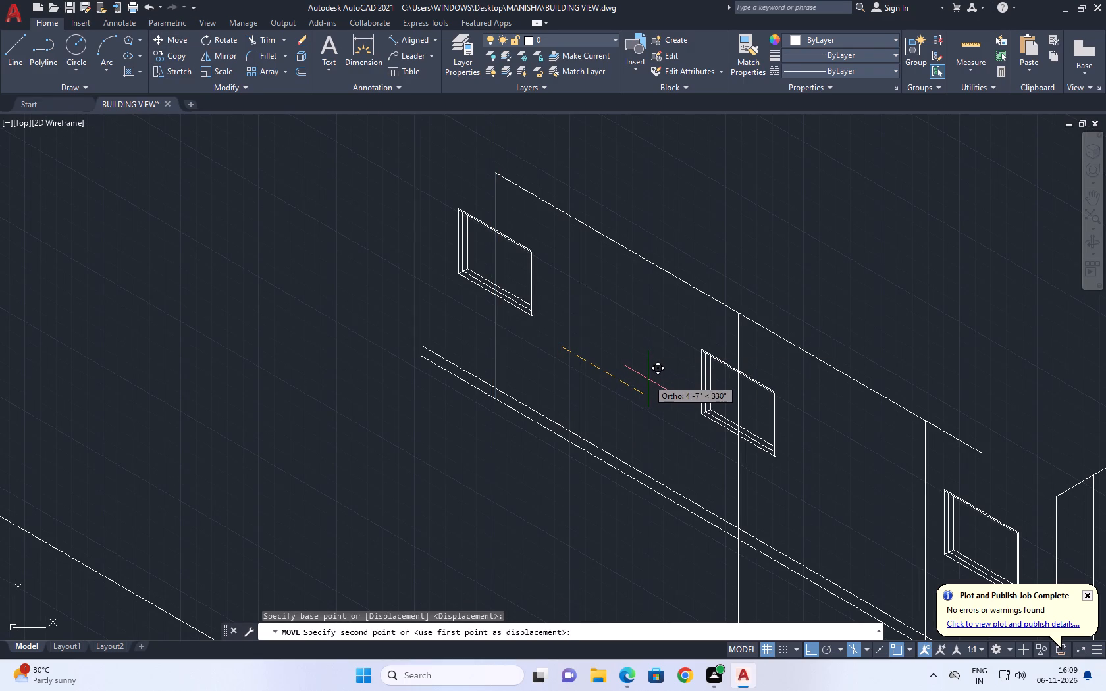
{"action": "type", "text": "3'"}
{"action": "key", "text": "Return"}
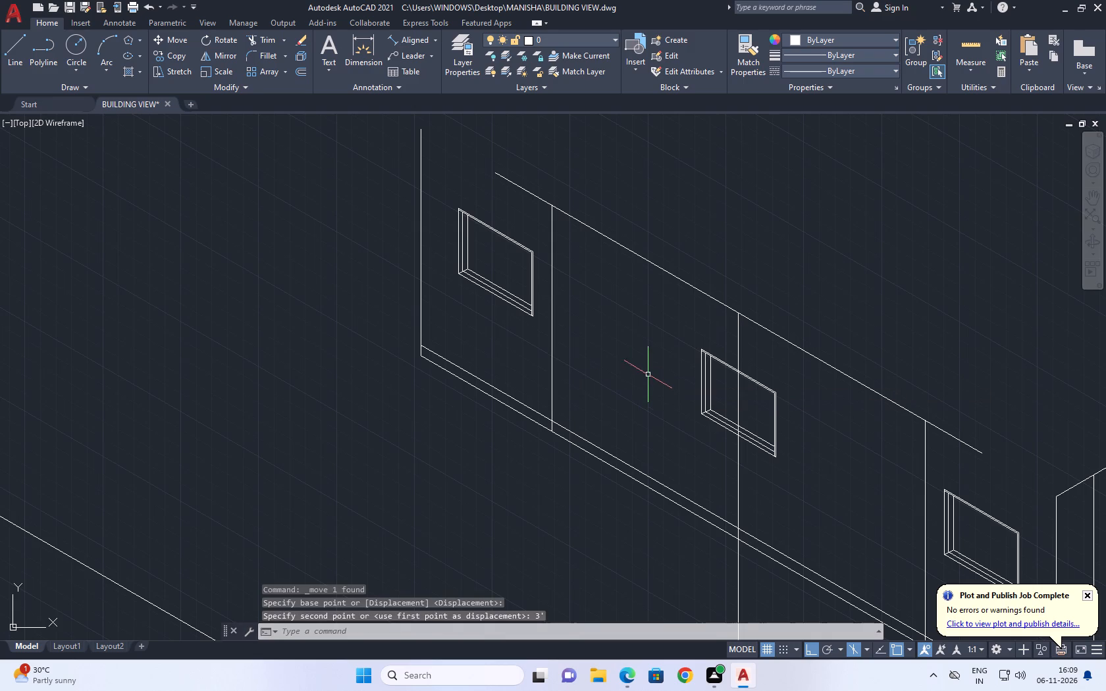
Move the far window by its top edge's midpoint onto the wall's far vertical division line.
{"action": "scroll", "coordinate": [508, 245], "scroll_direction": "up", "scroll_amount": 2}
{"action": "left_click", "coordinate": [563, 234]}
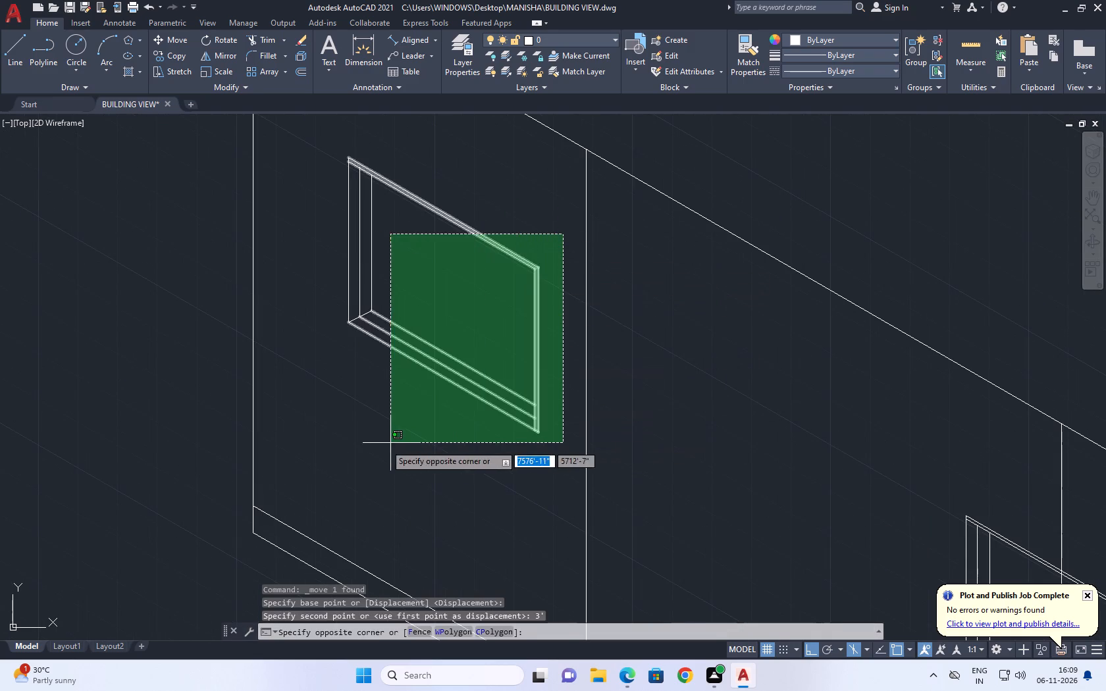
{"action": "left_click", "coordinate": [329, 448]}
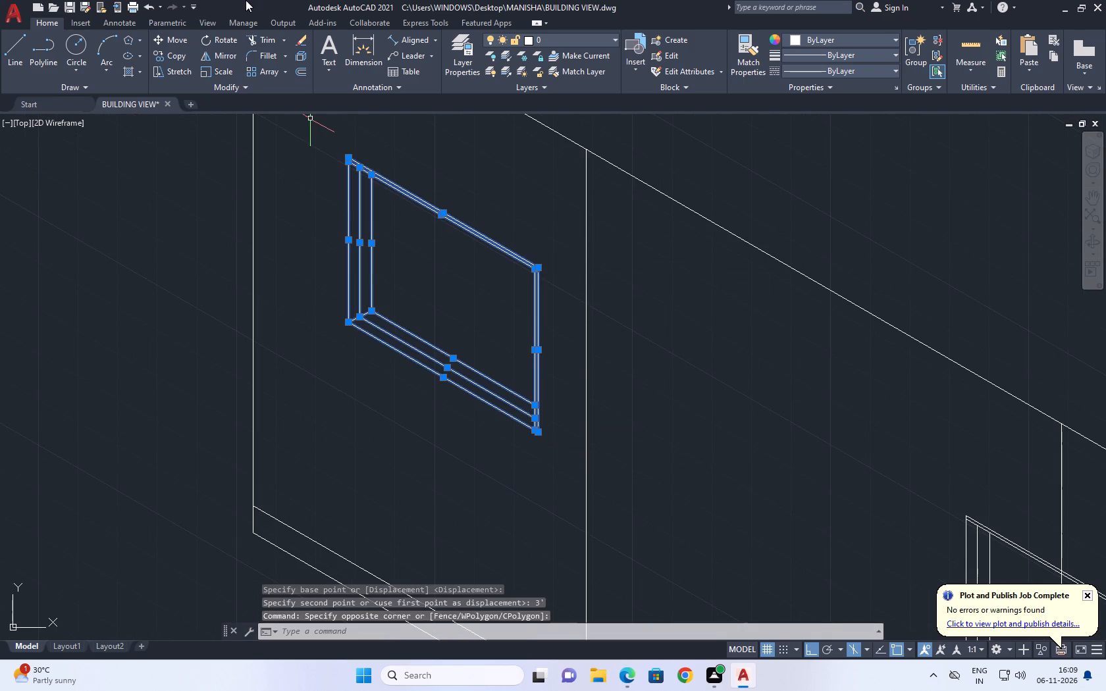
{"action": "left_click", "coordinate": [172, 38]}
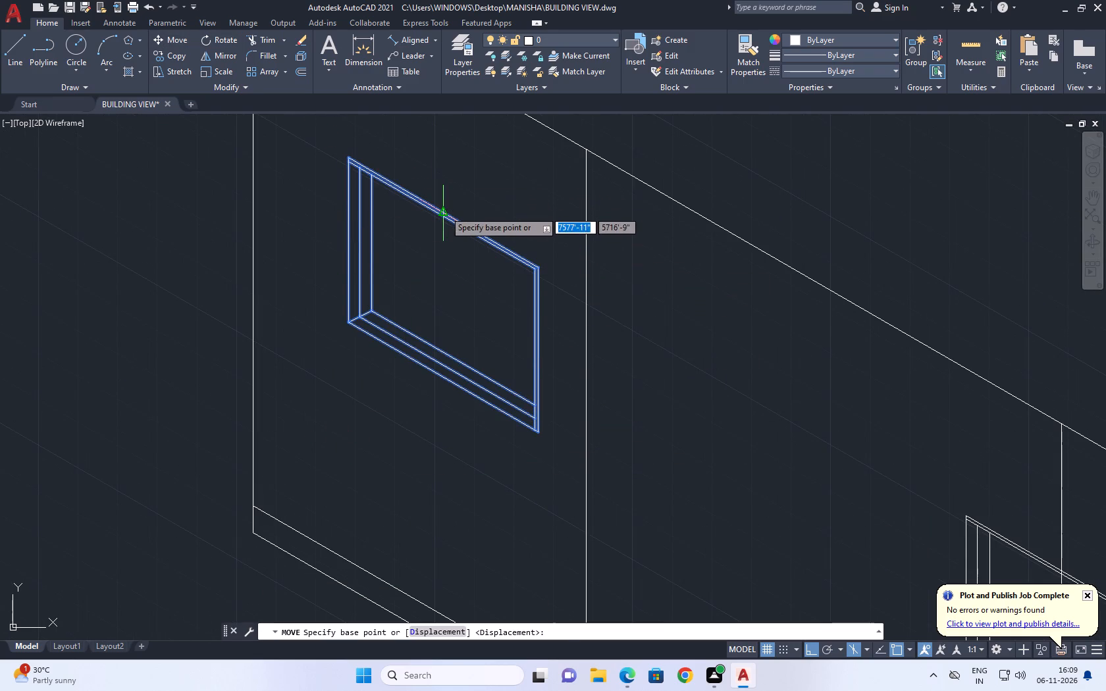
{"action": "left_click", "coordinate": [444, 212]}
{"action": "left_click", "coordinate": [586, 298]}
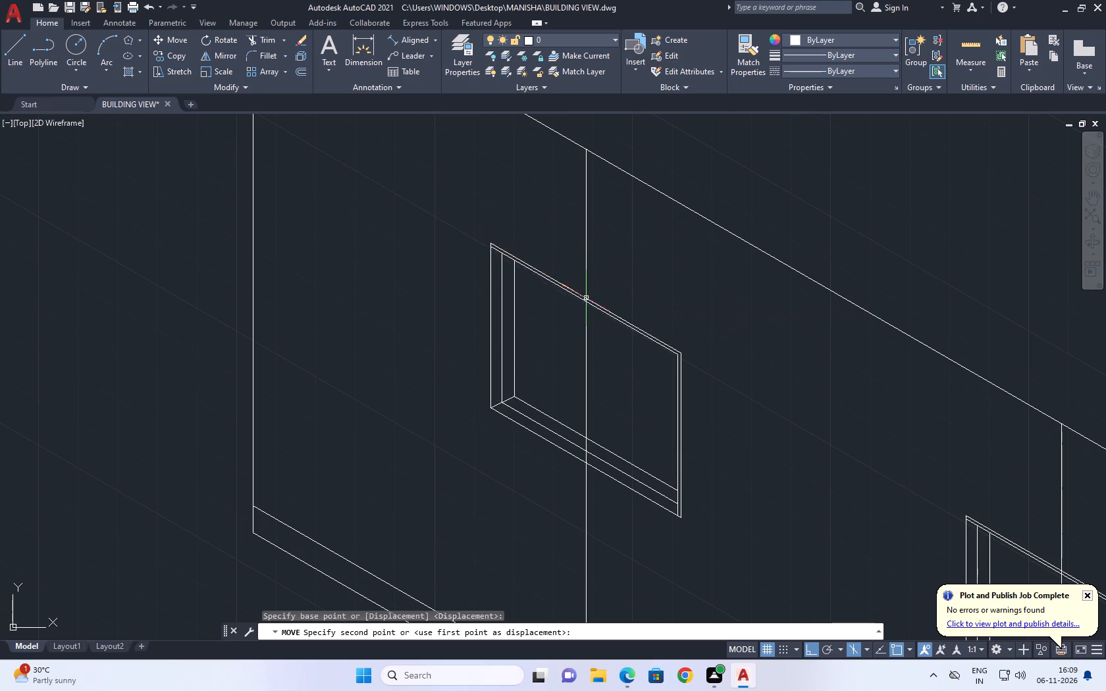
Move the near window by its top edge's midpoint 3'-0" at 150° onto the near vertical division line.
{"action": "scroll", "coordinate": [444, 289], "scroll_direction": "down", "scroll_amount": 2}
{"action": "middle_click_drag", "start_coordinate": [682, 417], "coordinate": [571, 340]}
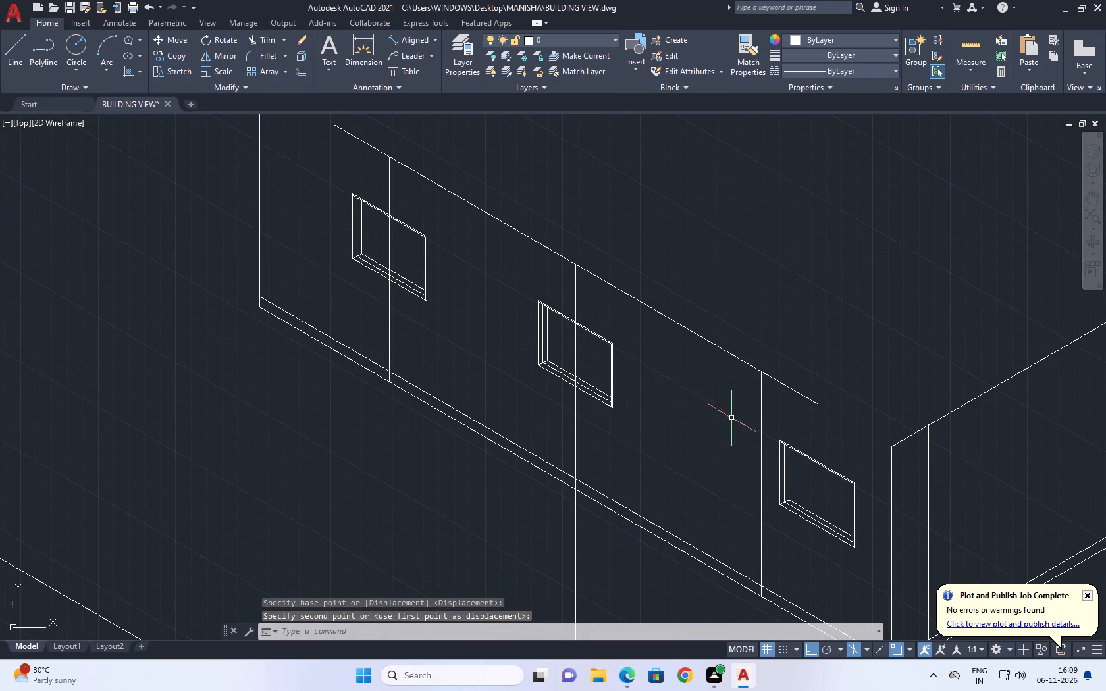
{"action": "left_click_drag", "start_coordinate": [720, 405], "coordinate": [727, 412]}
{"action": "left_click", "coordinate": [885, 557]}
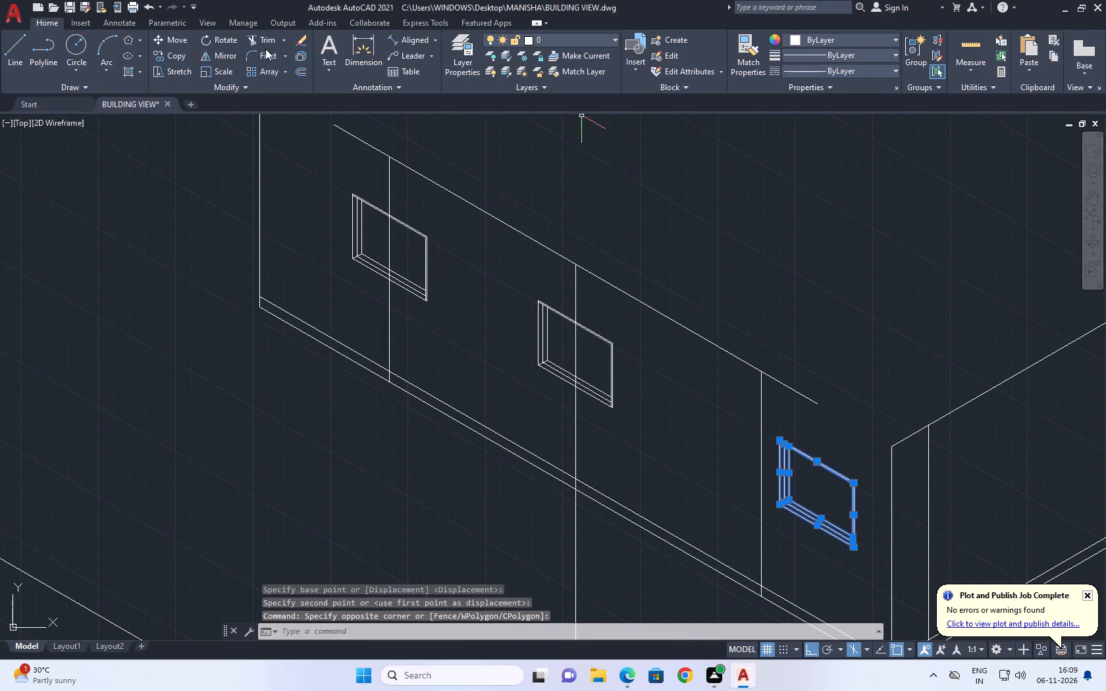
{"action": "left_click", "coordinate": [171, 36]}
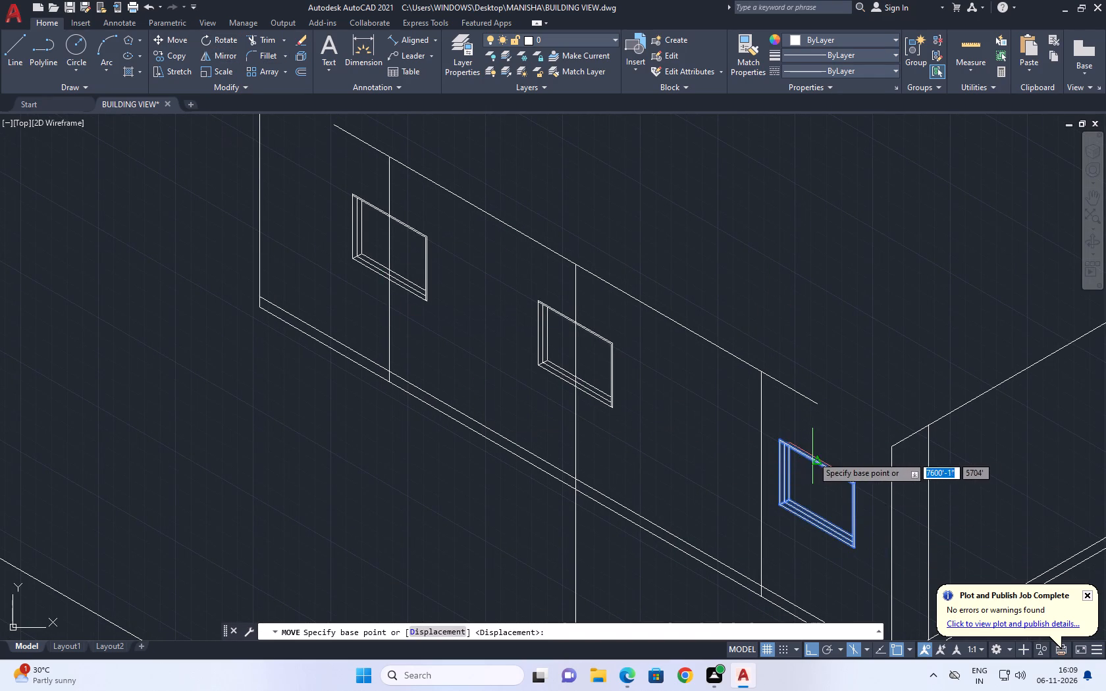
{"action": "scroll", "coordinate": [812, 456], "scroll_direction": "up", "scroll_amount": 2}
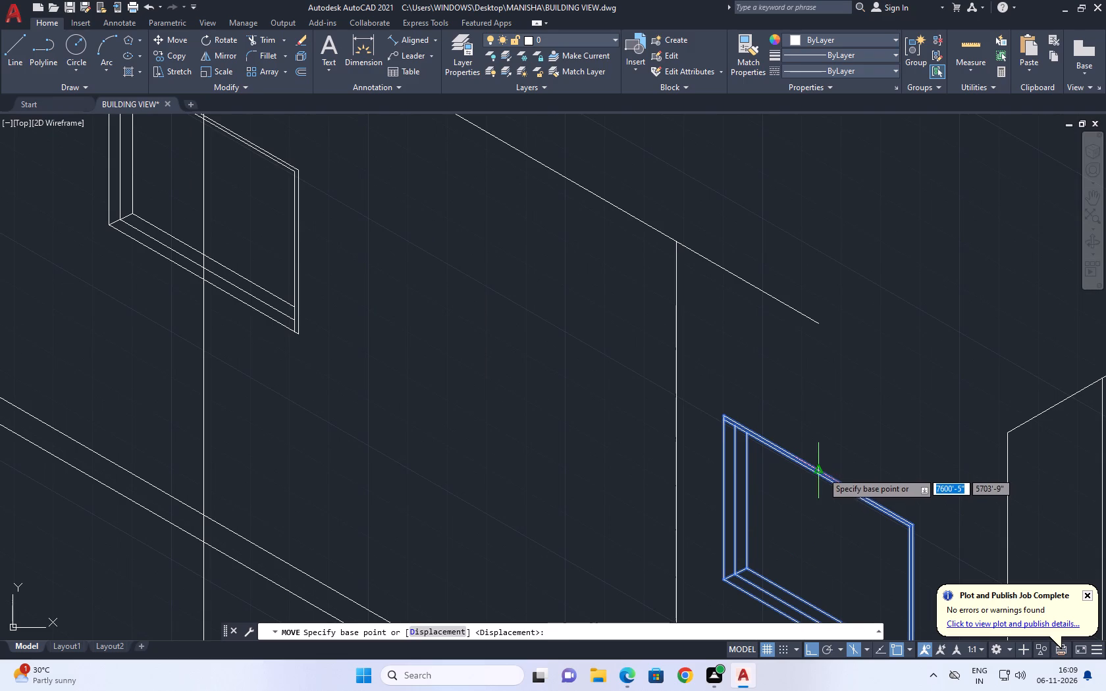
{"action": "left_click", "coordinate": [822, 472]}
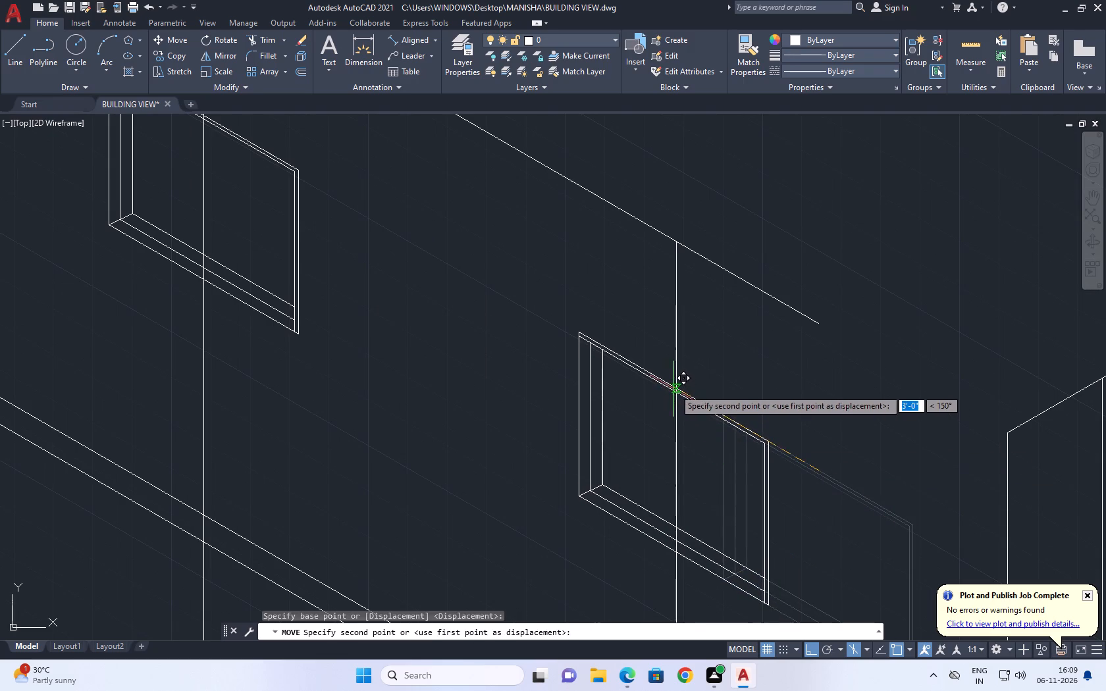
{"action": "left_click", "coordinate": [674, 389]}
Erase the three vertical division lines crossing the long wall's windows.
{"action": "scroll", "coordinate": [579, 373], "scroll_direction": "down", "scroll_amount": 3}
{"action": "middle_click_drag", "start_coordinate": [425, 357], "coordinate": [487, 415]}
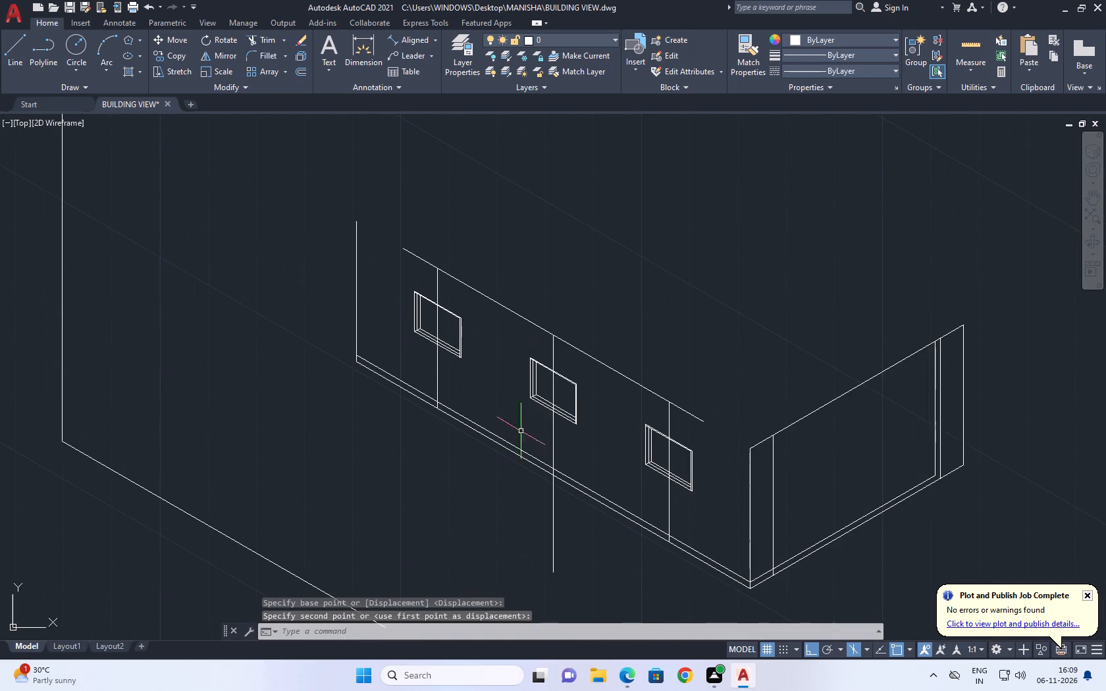
{"action": "middle_click_drag", "start_coordinate": [562, 346], "coordinate": [584, 369]}
{"action": "left_click", "coordinate": [583, 370]}
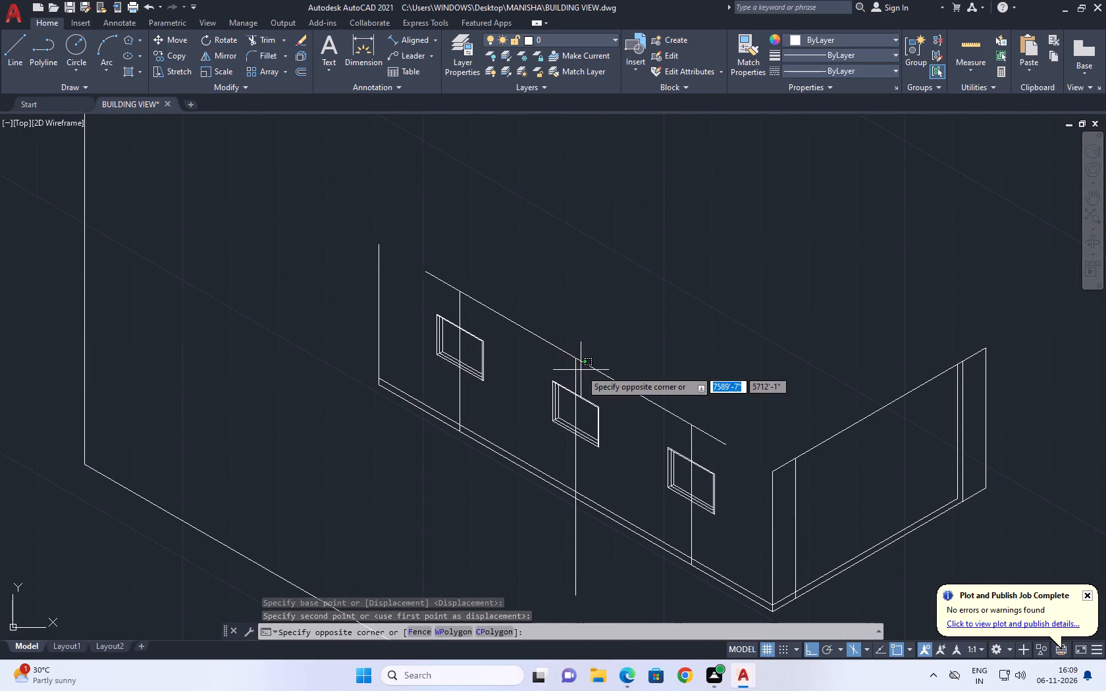
{"action": "left_click", "coordinate": [569, 367]}
{"action": "left_click", "coordinate": [461, 313]}
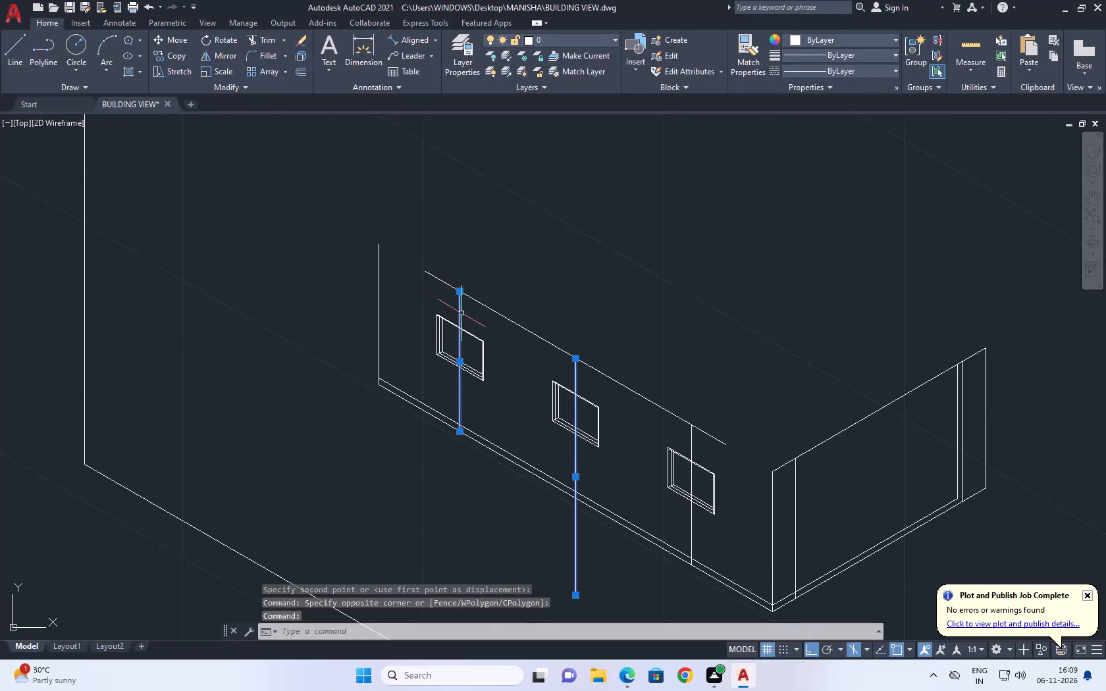
{"action": "scroll", "coordinate": [682, 431], "scroll_direction": "up", "scroll_amount": 2}
{"action": "left_click", "coordinate": [724, 446]}
{"action": "left_click", "coordinate": [673, 450]}
{"action": "right_click", "coordinate": [616, 282]}
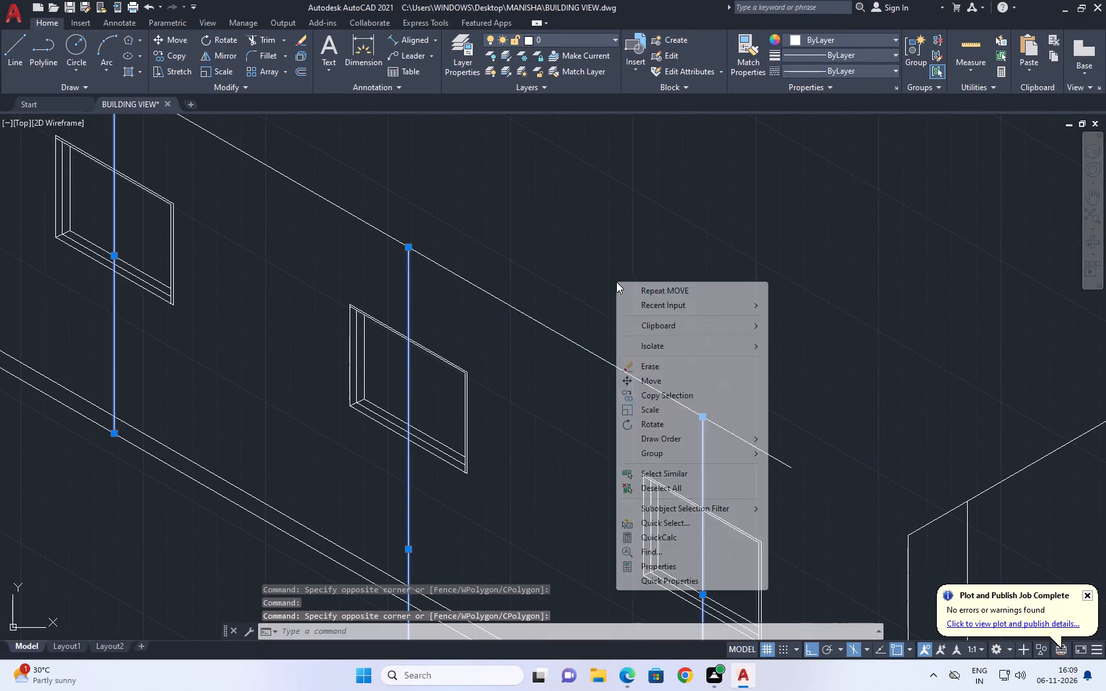
{"action": "left_click", "coordinate": [652, 363]}
{"action": "scroll", "coordinate": [477, 357], "scroll_direction": "down", "scroll_amount": 2}
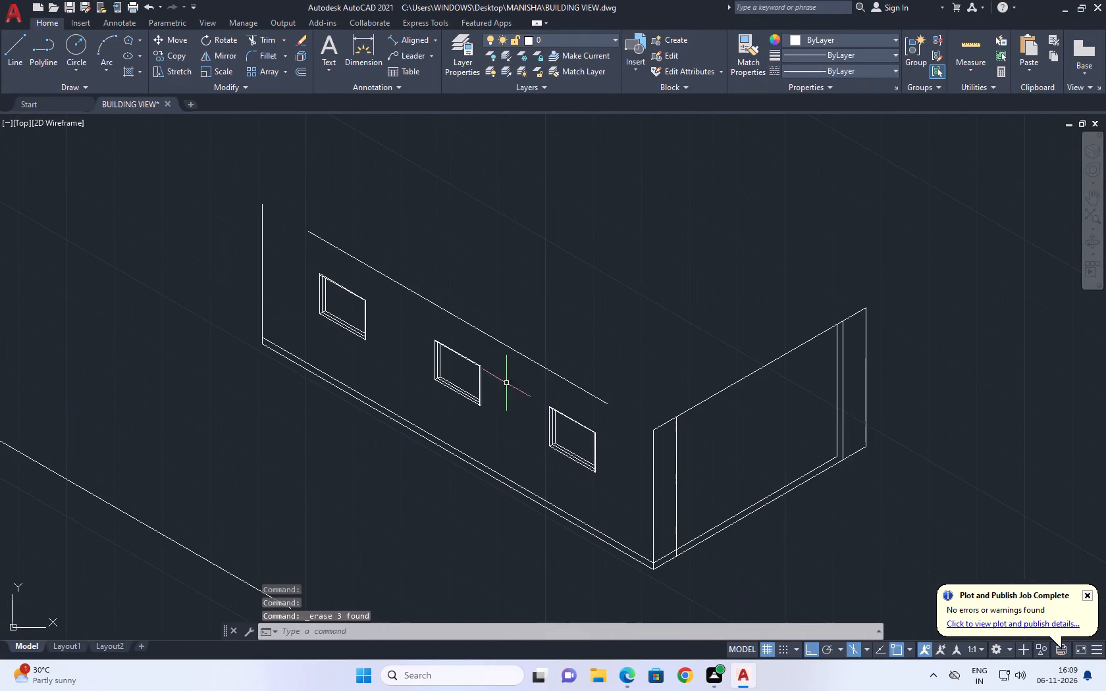
Fillet the long wall's top line into sharp corners with the vertical edges at both of its ends.
{"action": "middle_click_drag", "start_coordinate": [487, 391], "coordinate": [641, 389]}
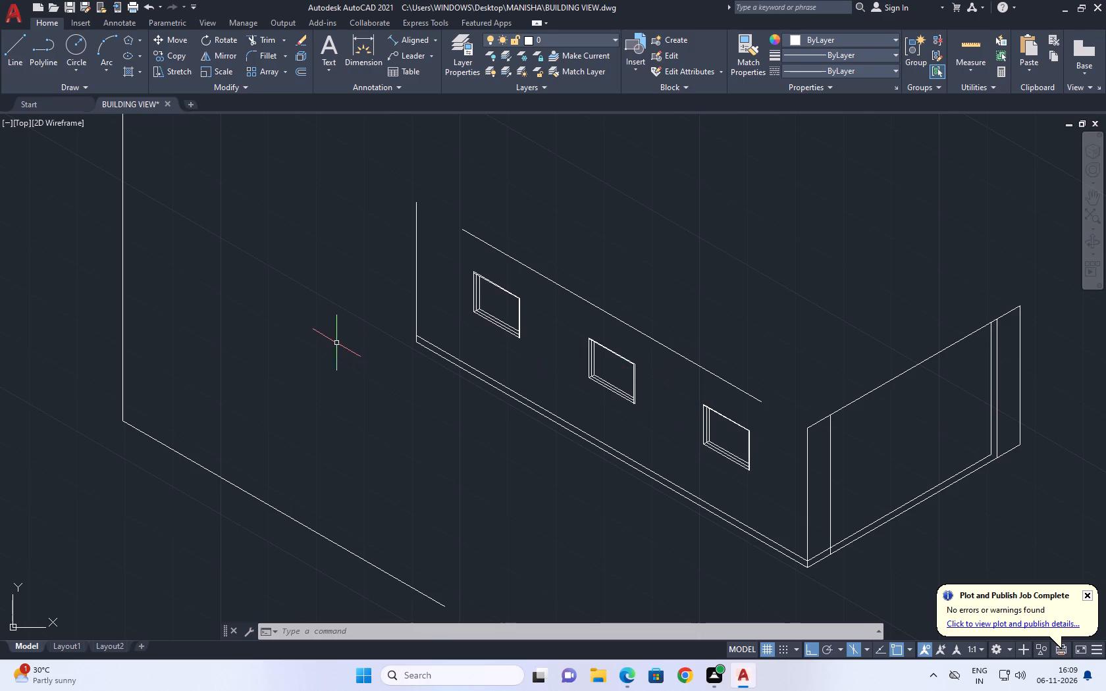
{"action": "left_click", "coordinate": [267, 53]}
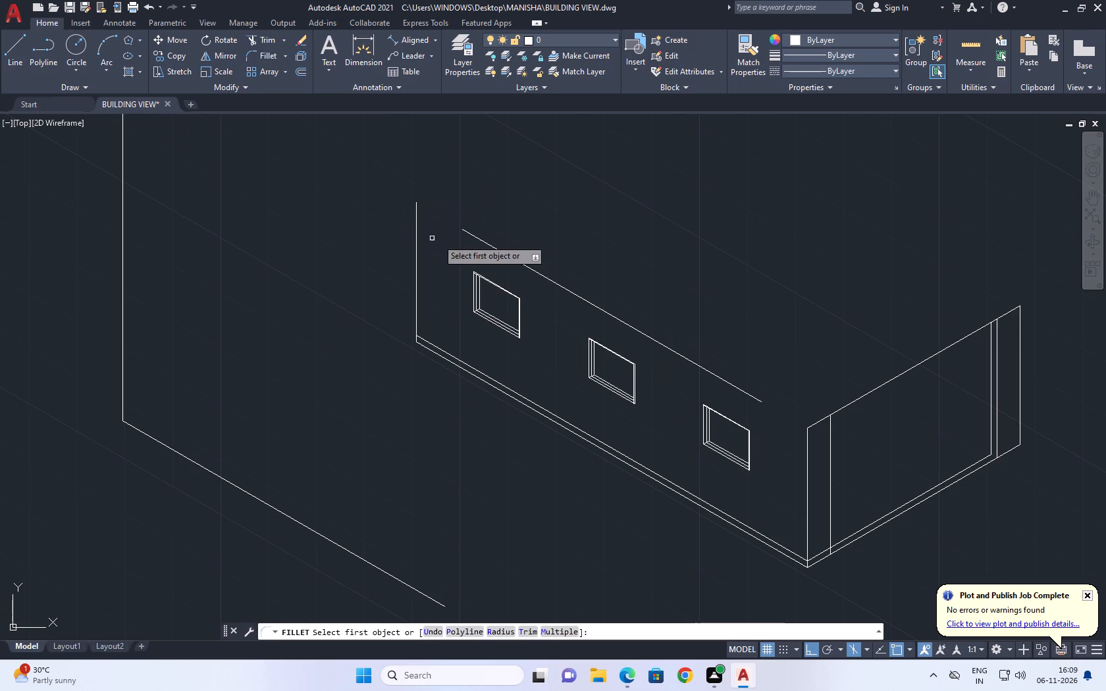
{"action": "left_click", "coordinate": [479, 236]}
{"action": "left_click", "coordinate": [479, 238]}
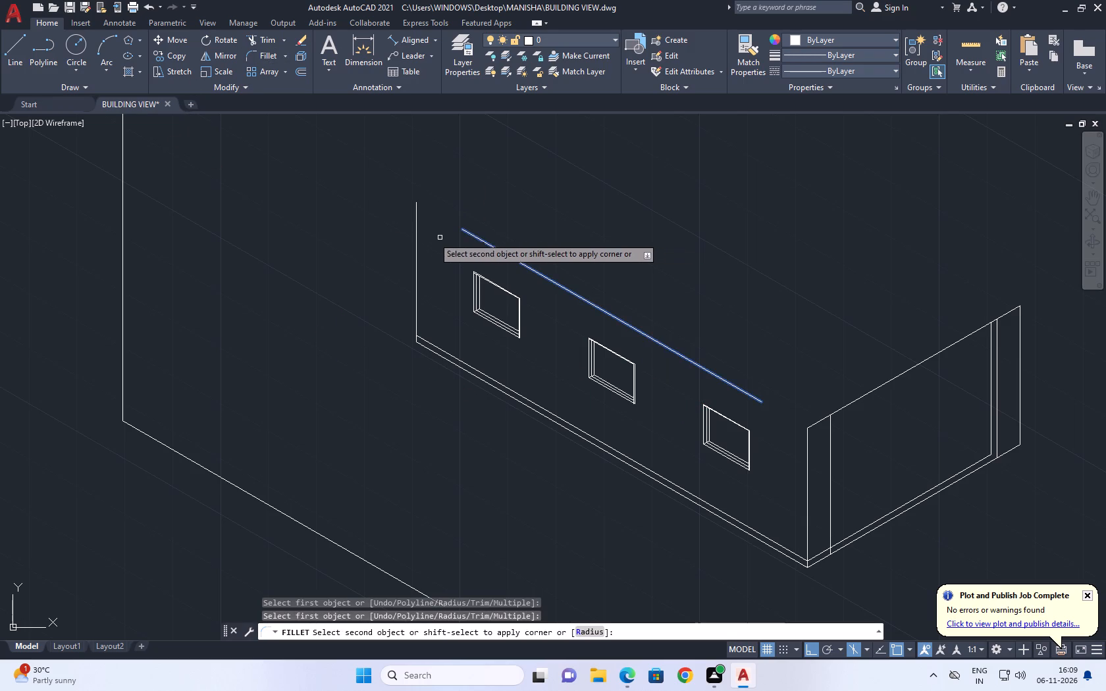
{"action": "left_click", "coordinate": [411, 236]}
{"action": "left_click", "coordinate": [417, 240]}
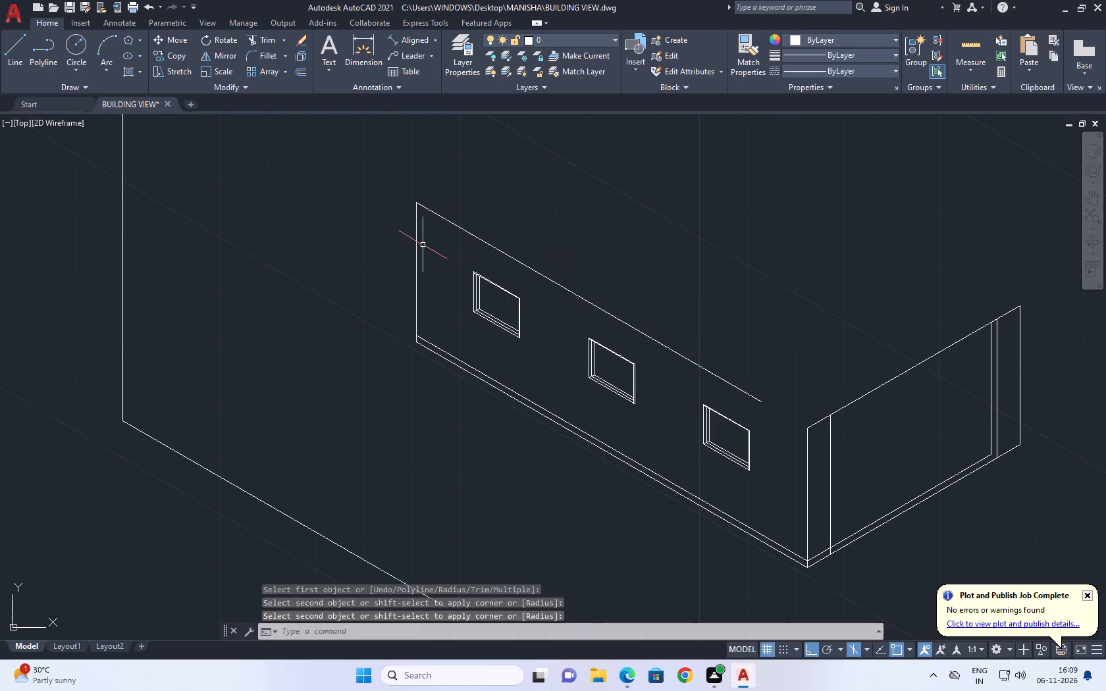
{"action": "right_click", "coordinate": [591, 183]}
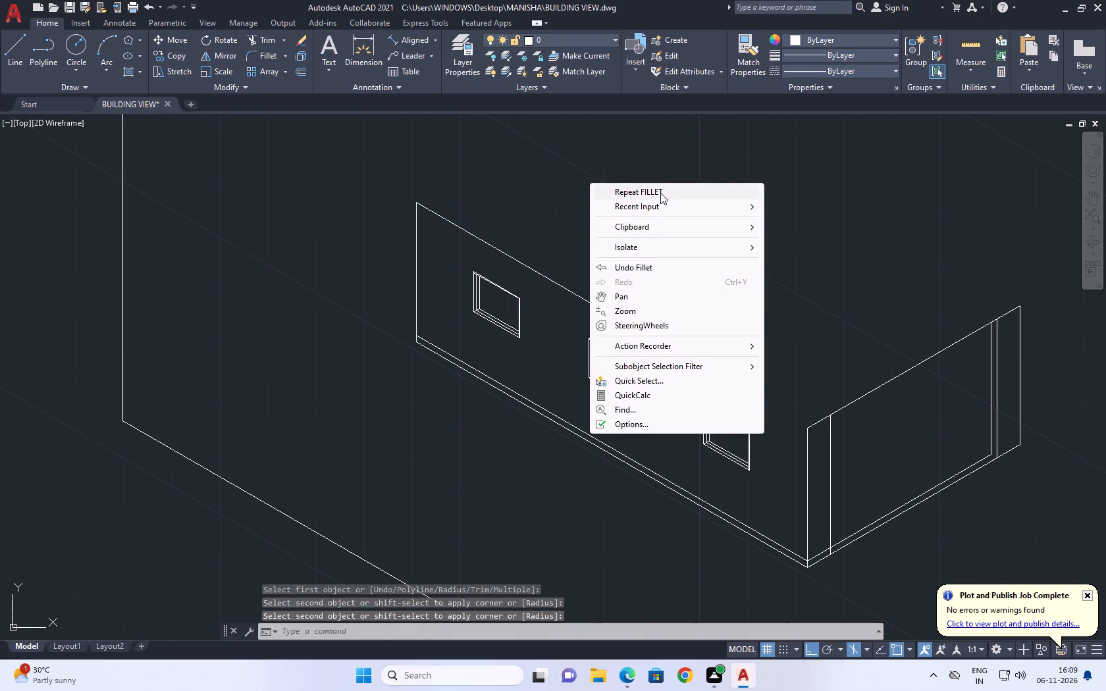
{"action": "left_click", "coordinate": [661, 192]}
{"action": "left_click", "coordinate": [749, 396]}
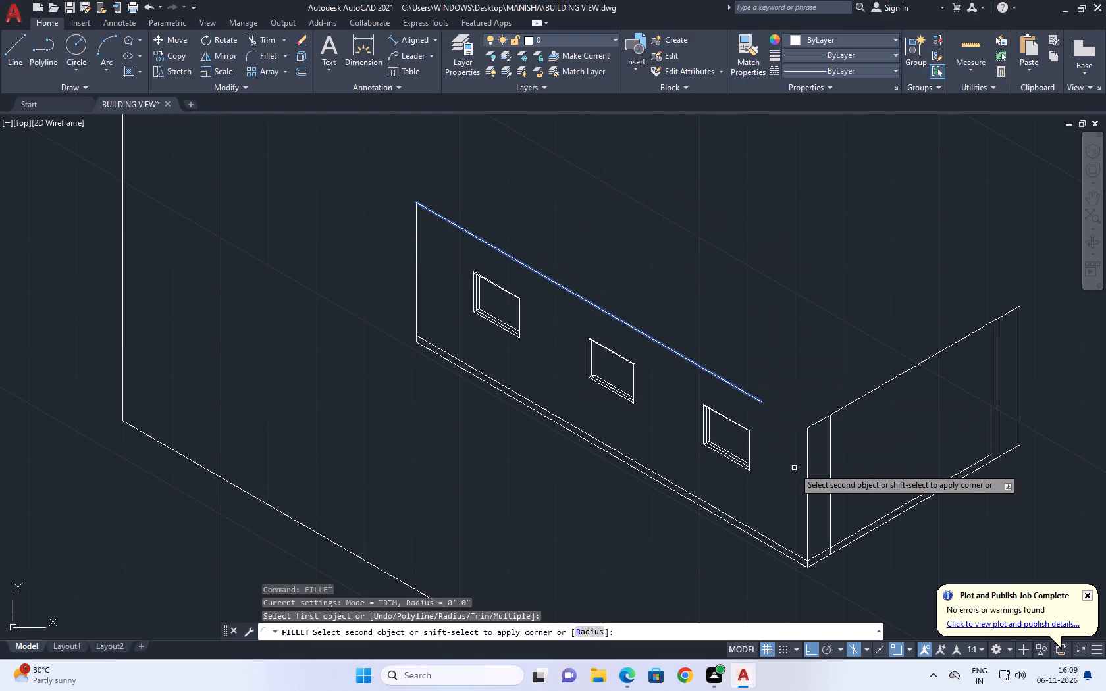
{"action": "left_click", "coordinate": [806, 467]}
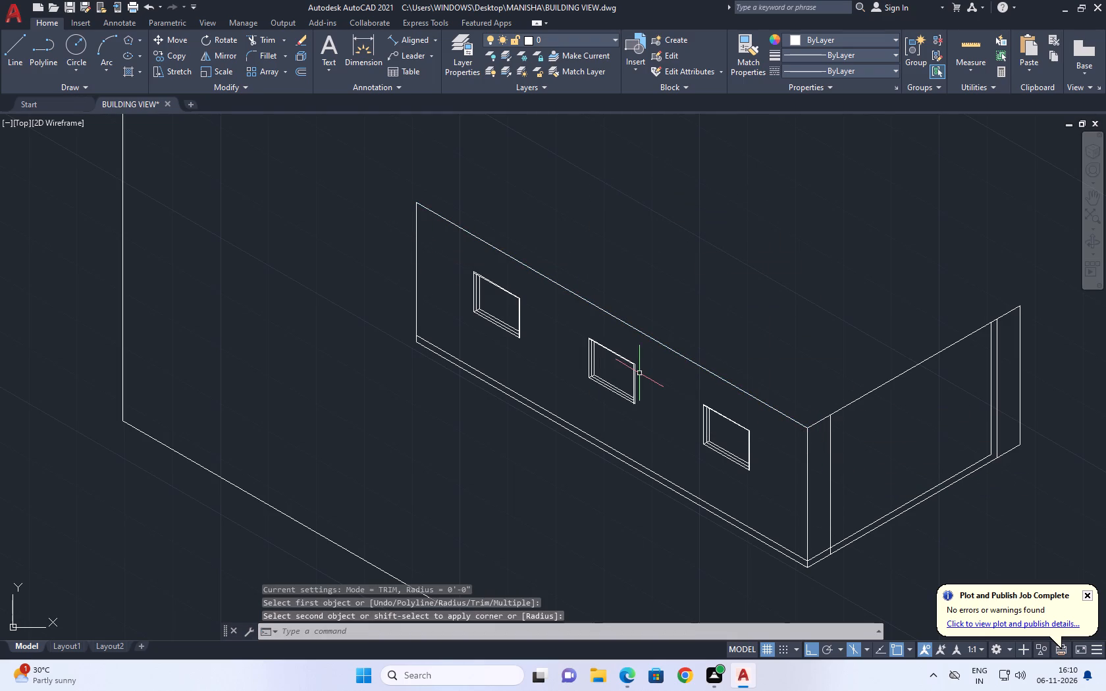
Copy the top lines of the long wall and the short wall 6" straight up.
{"action": "middle_click_drag", "start_coordinate": [681, 347], "coordinate": [625, 390]}
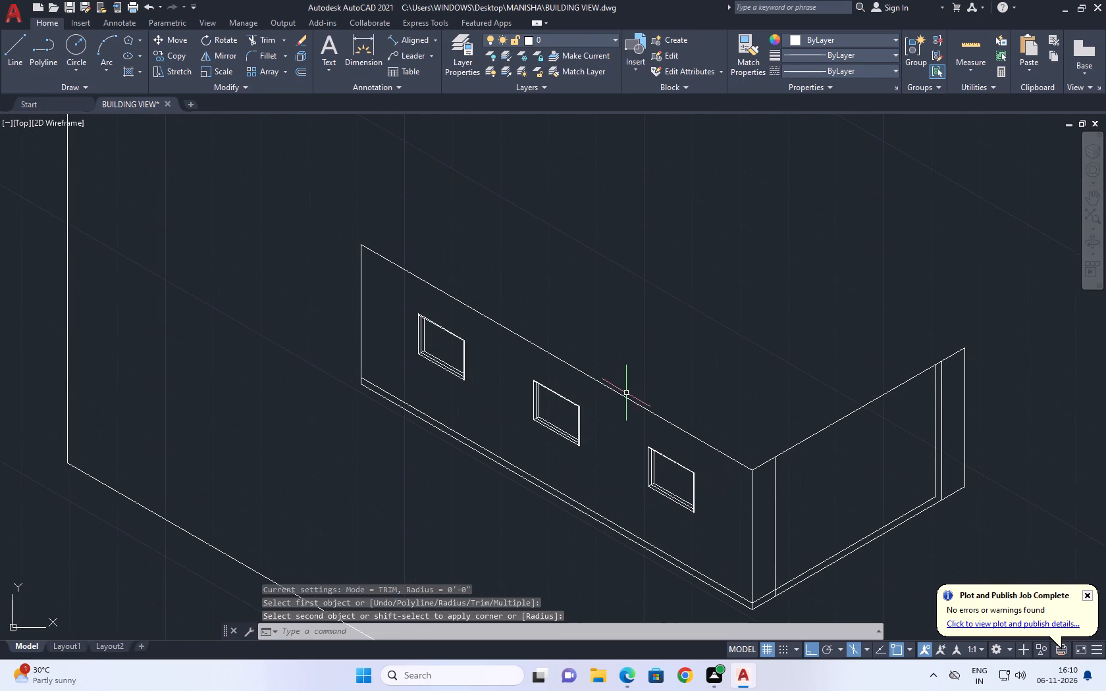
{"action": "left_click", "coordinate": [638, 407]}
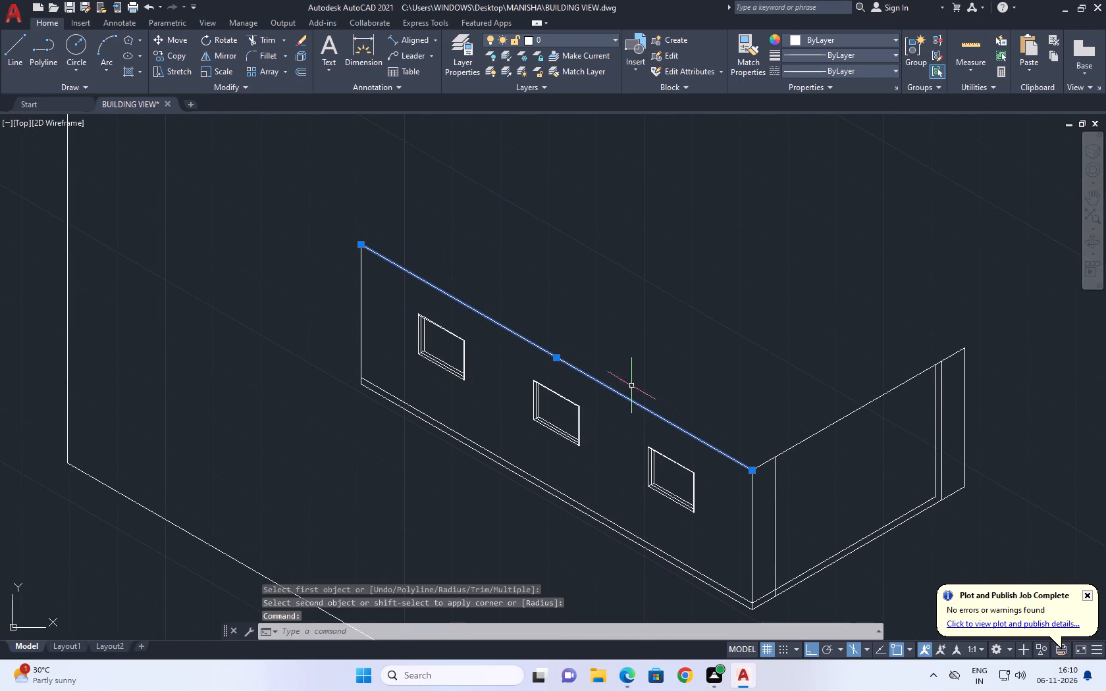
{"action": "left_click", "coordinate": [851, 434]}
{"action": "left_click", "coordinate": [837, 384]}
{"action": "middle_click_drag", "start_coordinate": [833, 375], "coordinate": [621, 339]}
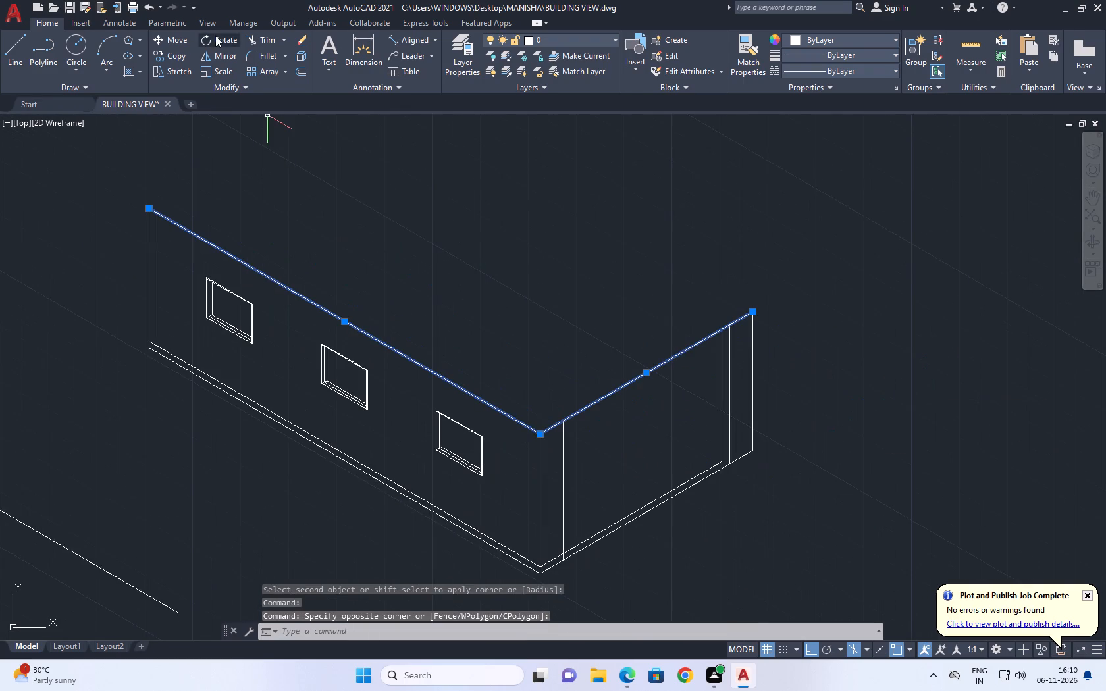
{"action": "left_click", "coordinate": [180, 57]}
{"action": "left_click", "coordinate": [530, 386]}
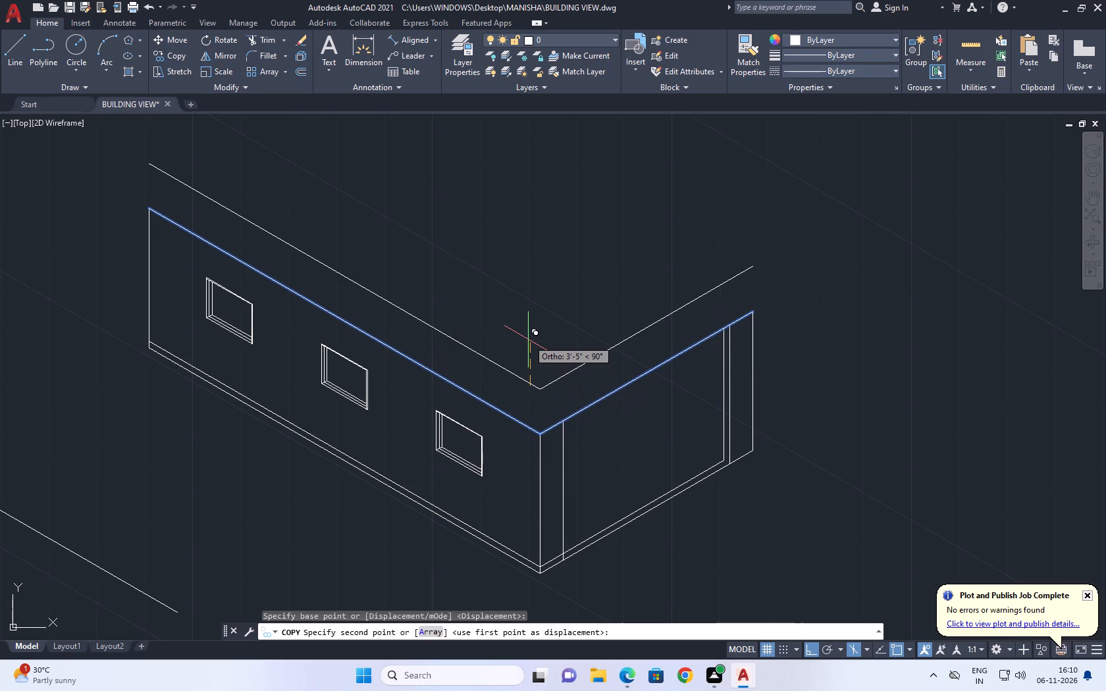
{"action": "key", "text": "6"}
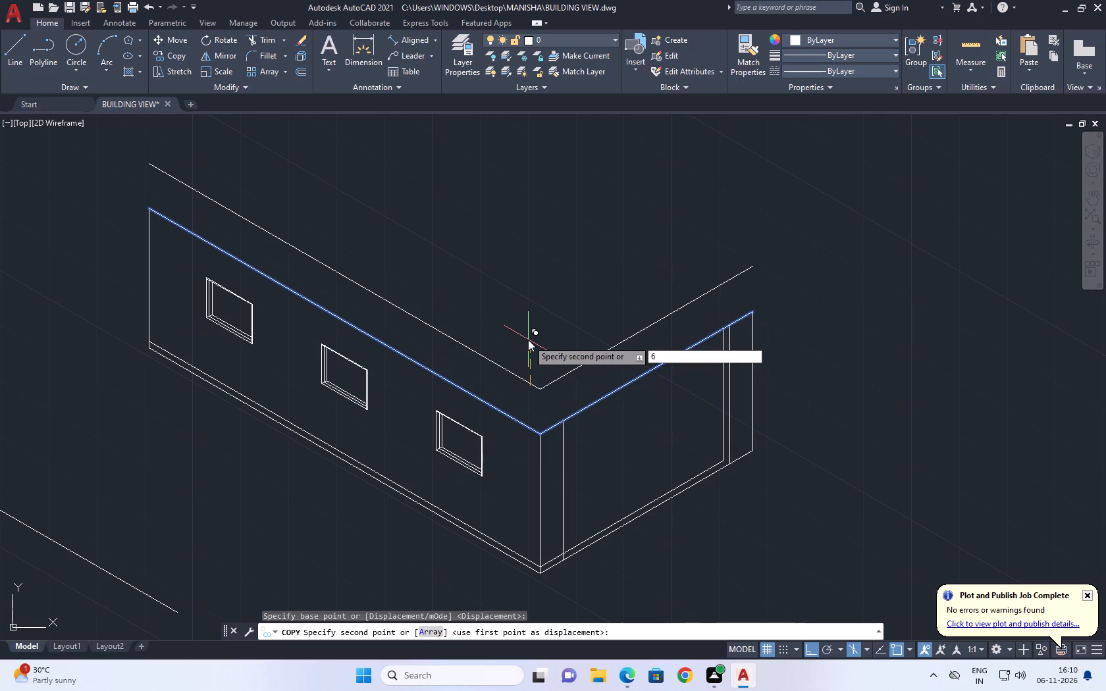
{"action": "key", "text": "period"}
{"action": "key", "text": "Return"}
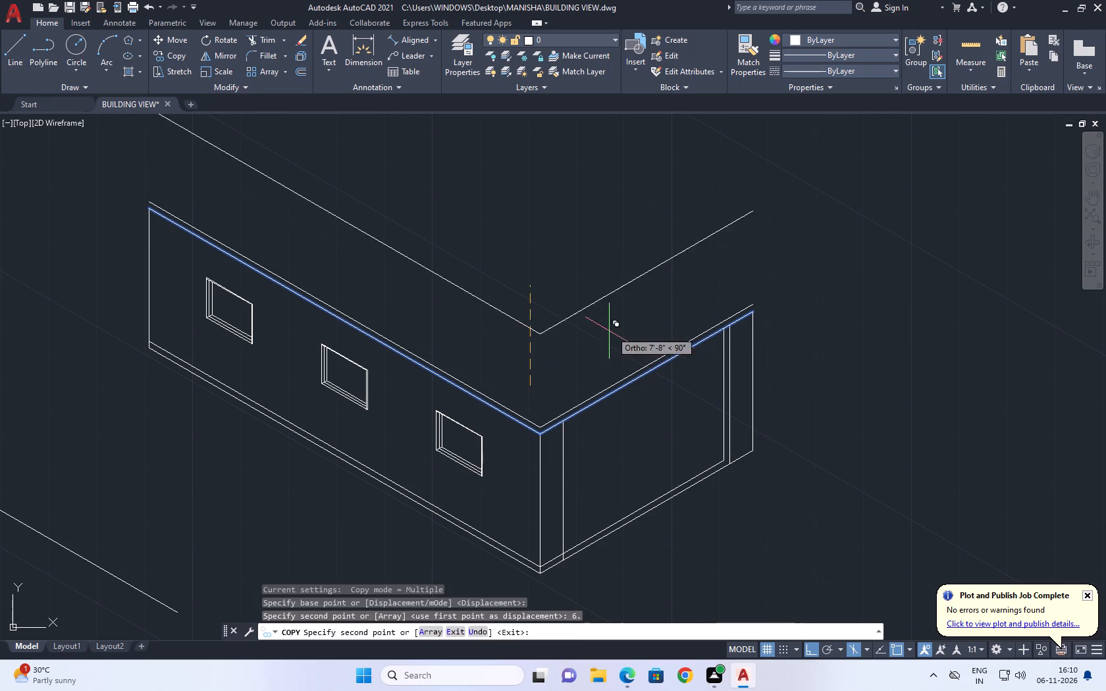
{"action": "right_click", "coordinate": [554, 357]}
{"action": "left_click", "coordinate": [602, 380]}
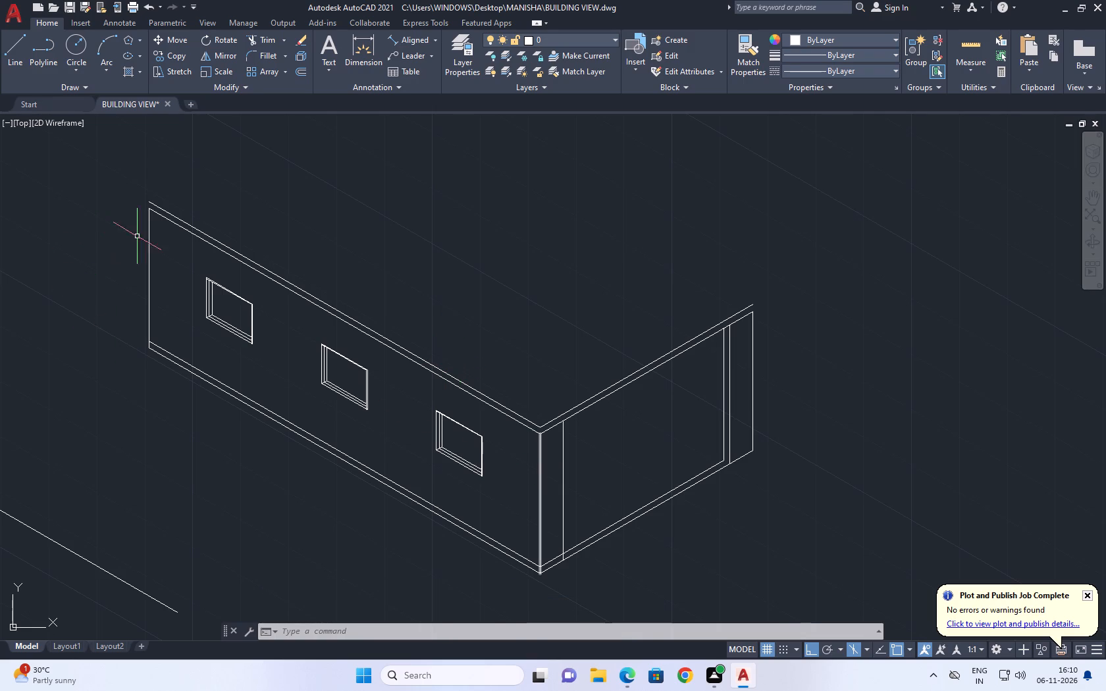
Stretch the top end of the long wall's far vertical edge up to the end of the raised top line.
{"action": "scroll", "coordinate": [164, 228], "scroll_direction": "up", "scroll_amount": 1}
{"action": "middle_click_drag", "start_coordinate": [130, 241], "coordinate": [326, 424]}
{"action": "left_click", "coordinate": [340, 393]}
{"action": "left_click", "coordinate": [317, 407]}
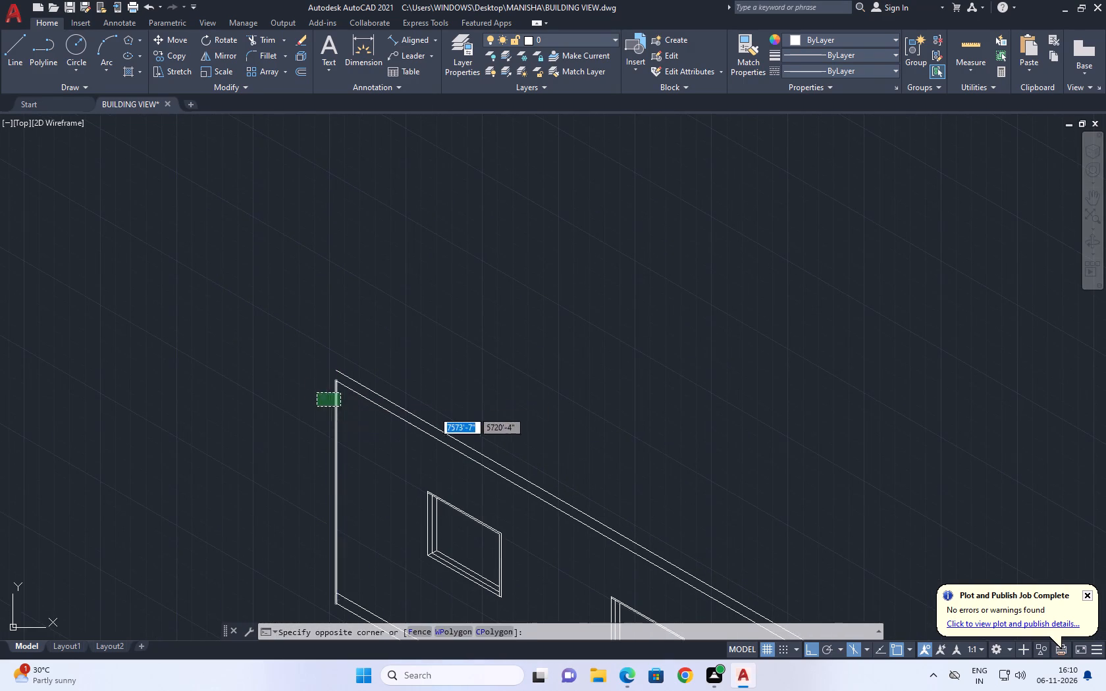
{"action": "scroll", "coordinate": [331, 374], "scroll_direction": "up", "scroll_amount": 2}
{"action": "left_click", "coordinate": [338, 389]}
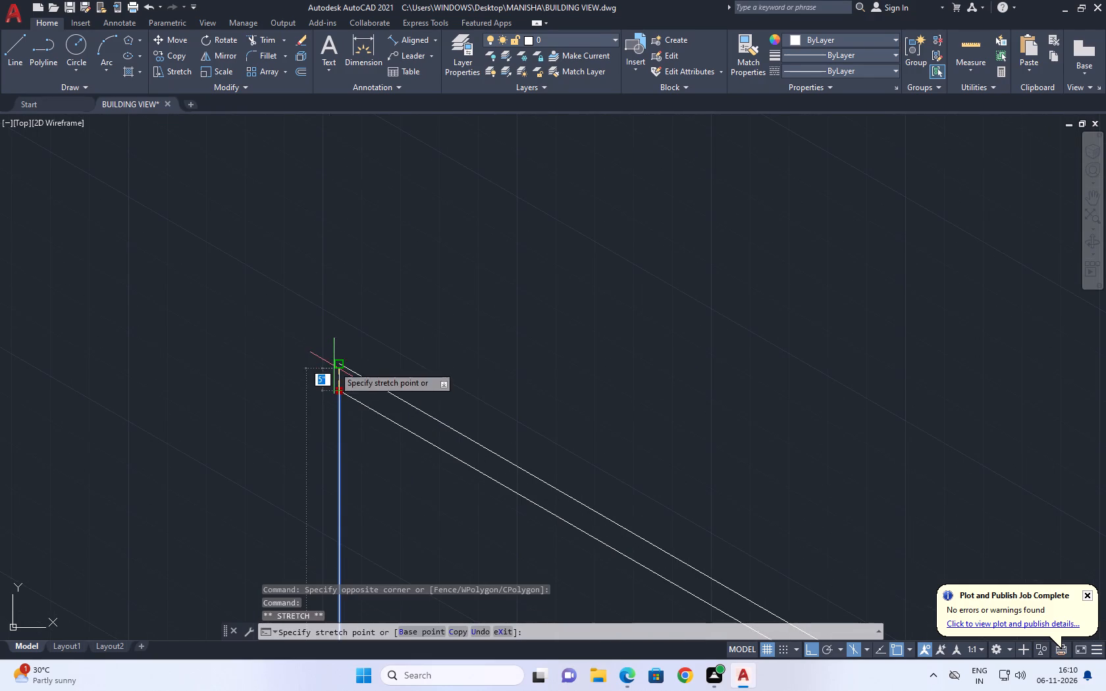
{"action": "left_click", "coordinate": [338, 363]}
{"action": "right_click_drag", "start_coordinate": [320, 255], "coordinate": [318, 249]}
{"action": "left_click", "coordinate": [378, 481]}
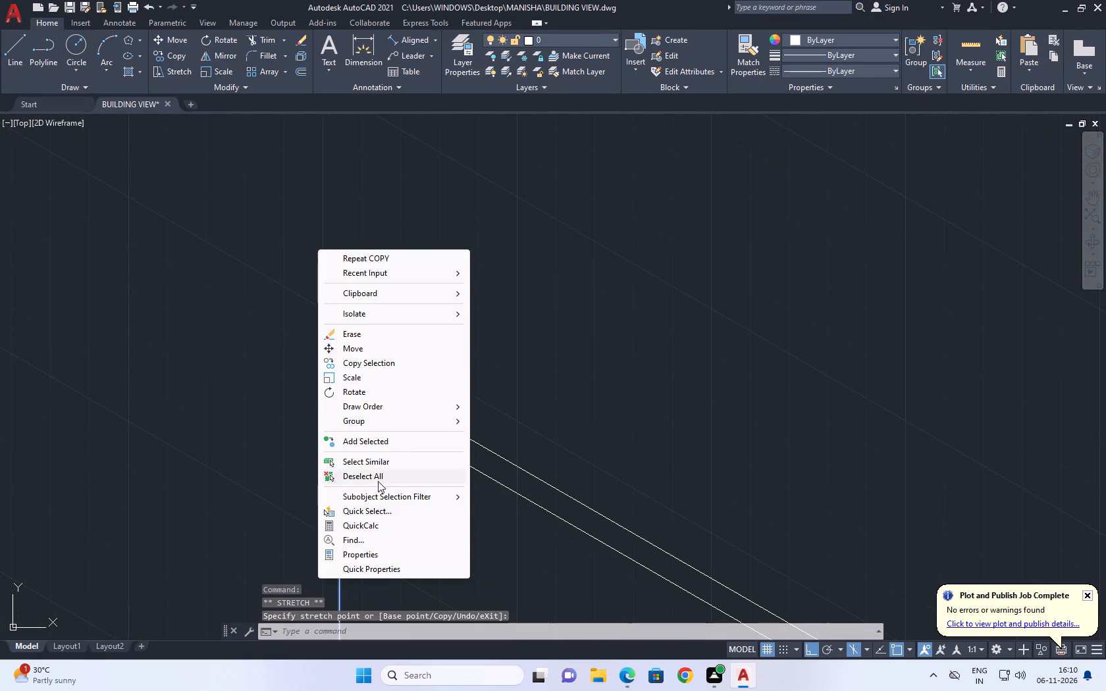
{"action": "scroll", "coordinate": [385, 434], "scroll_direction": "down", "scroll_amount": 4}
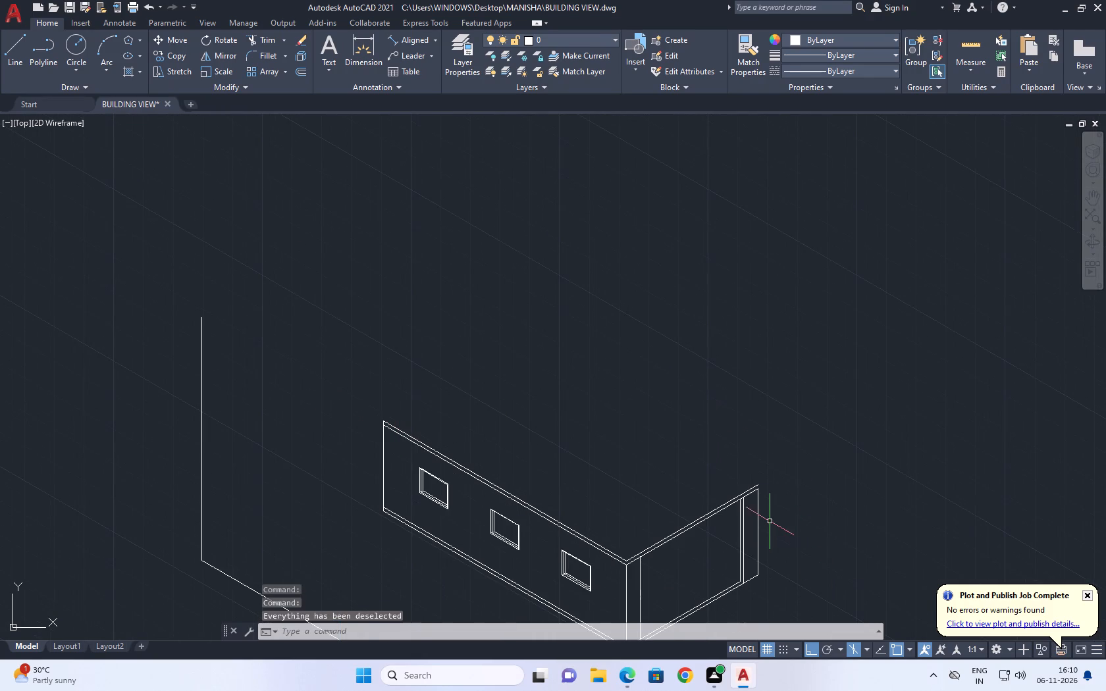
Fillet the short wall's raised top line into a sharp corner with its outer vertical edge.
{"action": "scroll", "coordinate": [764, 517], "scroll_direction": "up", "scroll_amount": 3}
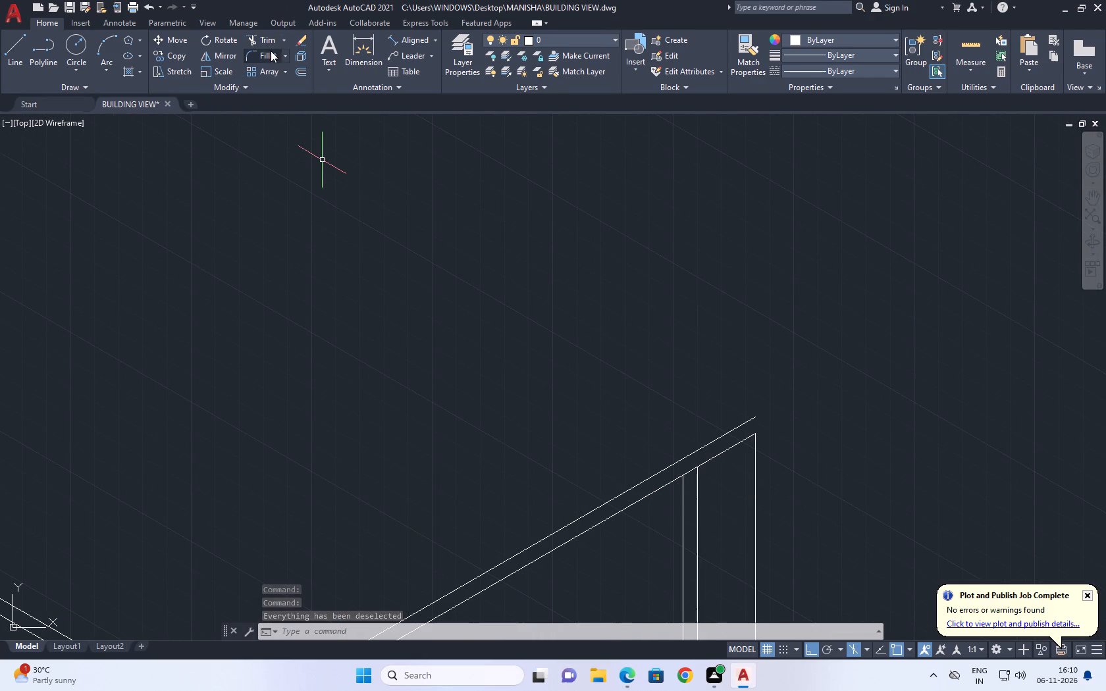
{"action": "left_click", "coordinate": [271, 54]}
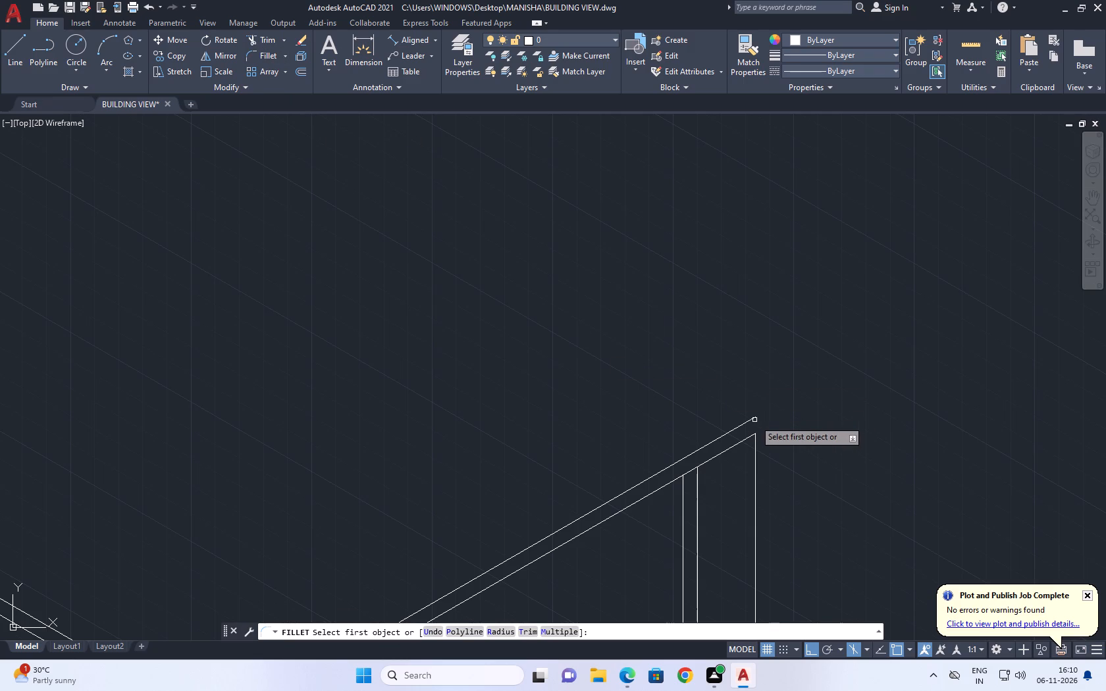
{"action": "left_click", "coordinate": [752, 419]}
{"action": "left_click", "coordinate": [756, 445]}
{"action": "scroll", "coordinate": [694, 392], "scroll_direction": "down", "scroll_amount": 2}
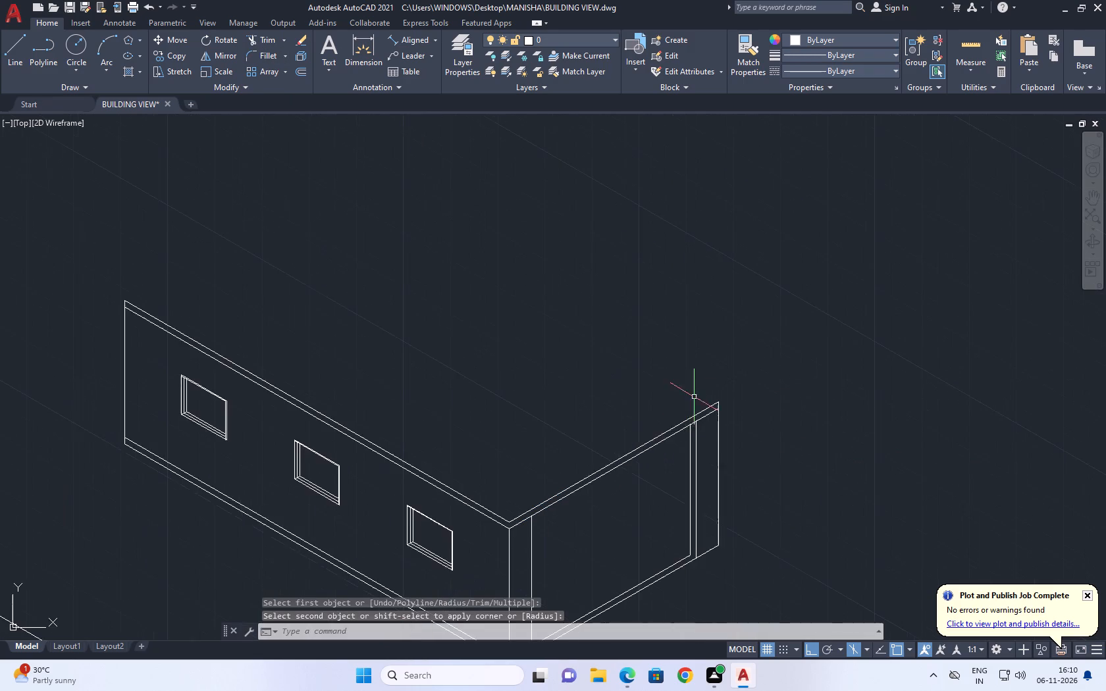
Copy the uppermost lines of the long wall and the short wall 3" straight up.
{"action": "scroll", "coordinate": [639, 446], "scroll_direction": "up", "scroll_amount": 3}
{"action": "left_click", "coordinate": [644, 450]}
{"action": "scroll", "coordinate": [431, 267], "scroll_direction": "down", "scroll_amount": 2}
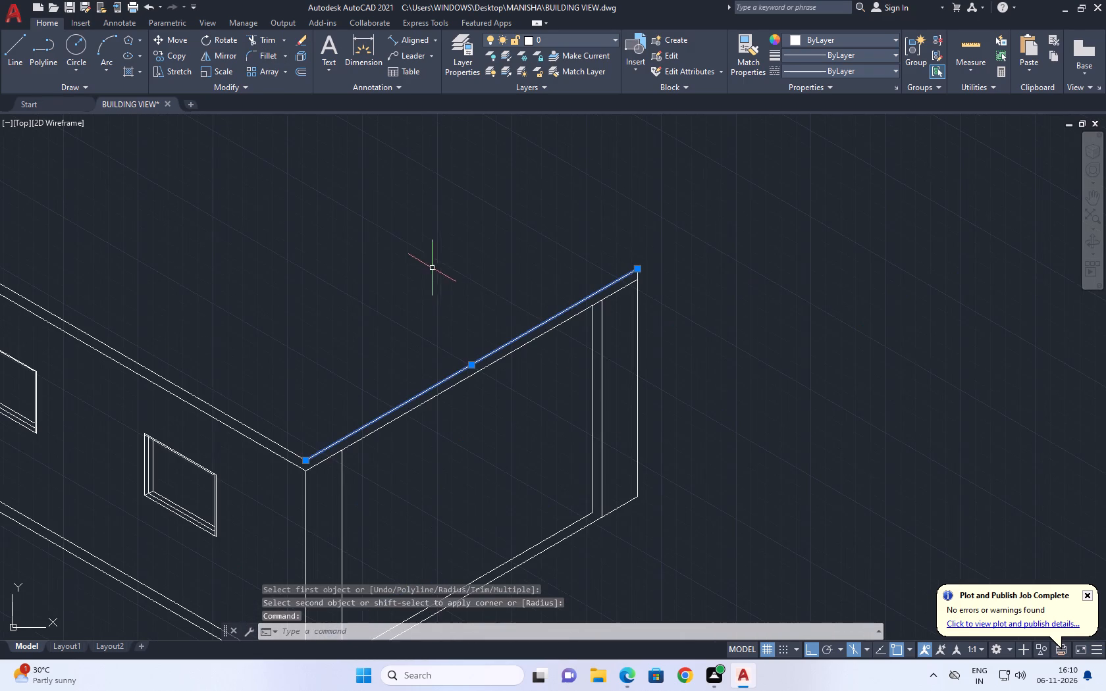
{"action": "middle_click_drag", "start_coordinate": [180, 291], "coordinate": [285, 336]}
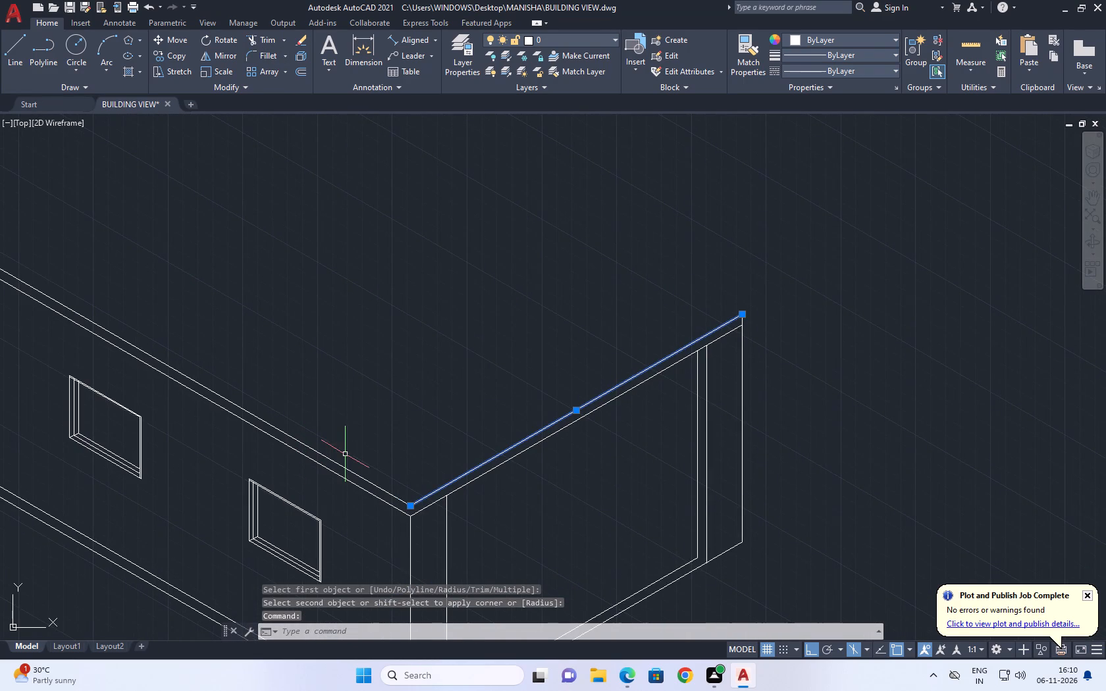
{"action": "left_click", "coordinate": [347, 469]}
{"action": "middle_click_drag", "start_coordinate": [277, 364], "coordinate": [370, 399]}
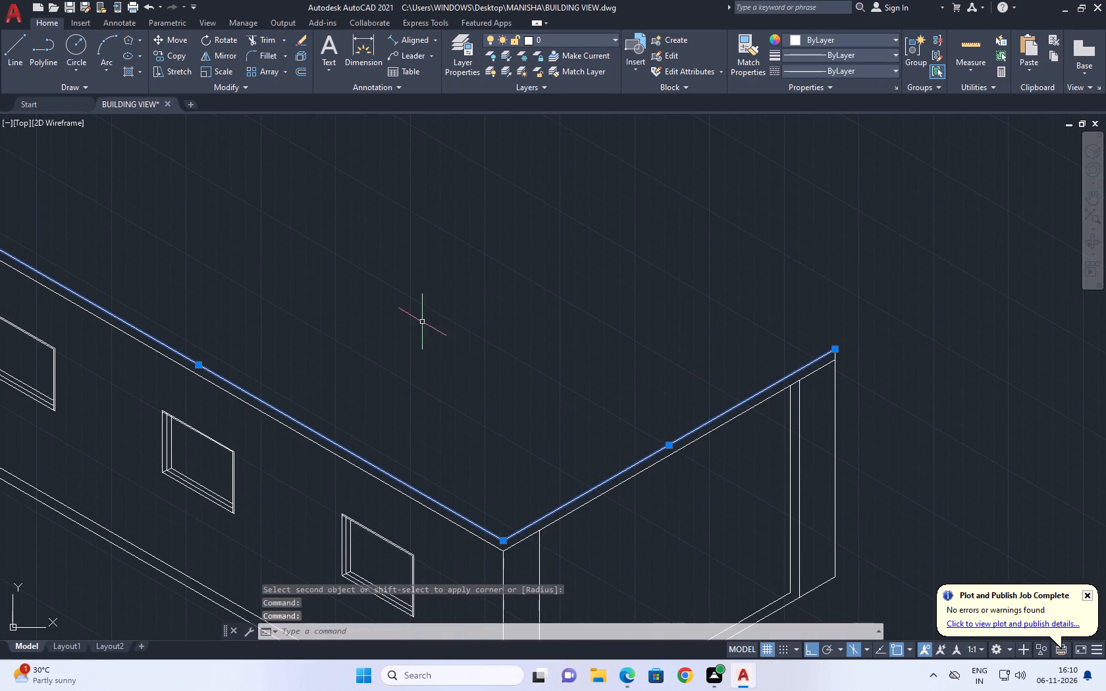
{"action": "left_click", "coordinate": [176, 56]}
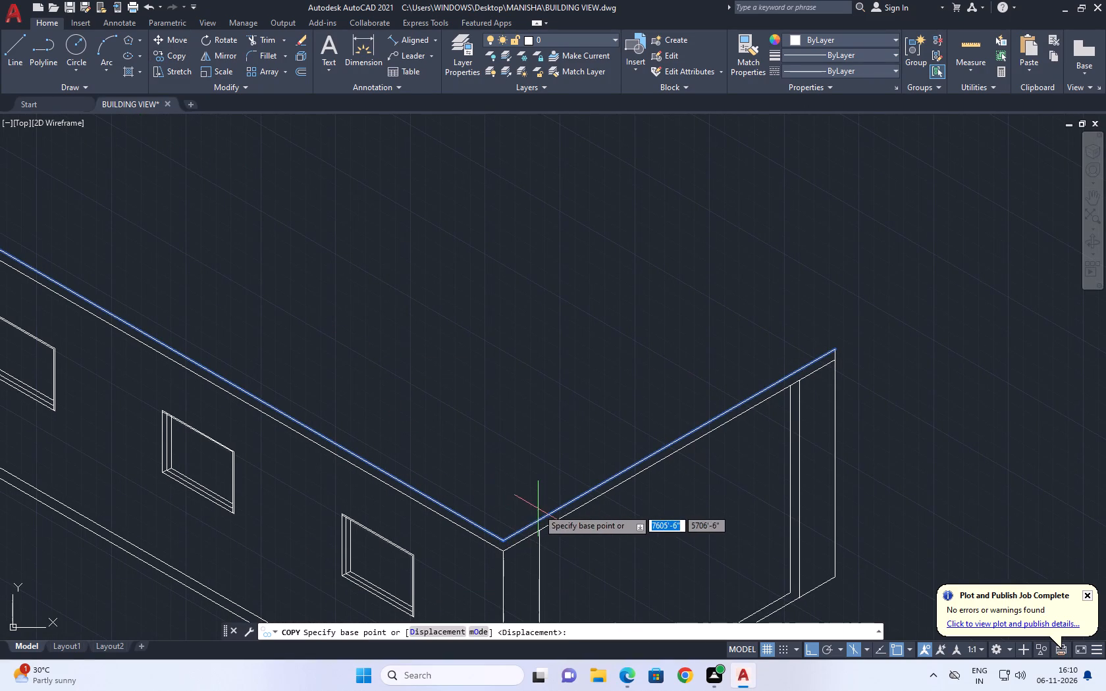
{"action": "left_click", "coordinate": [515, 498]}
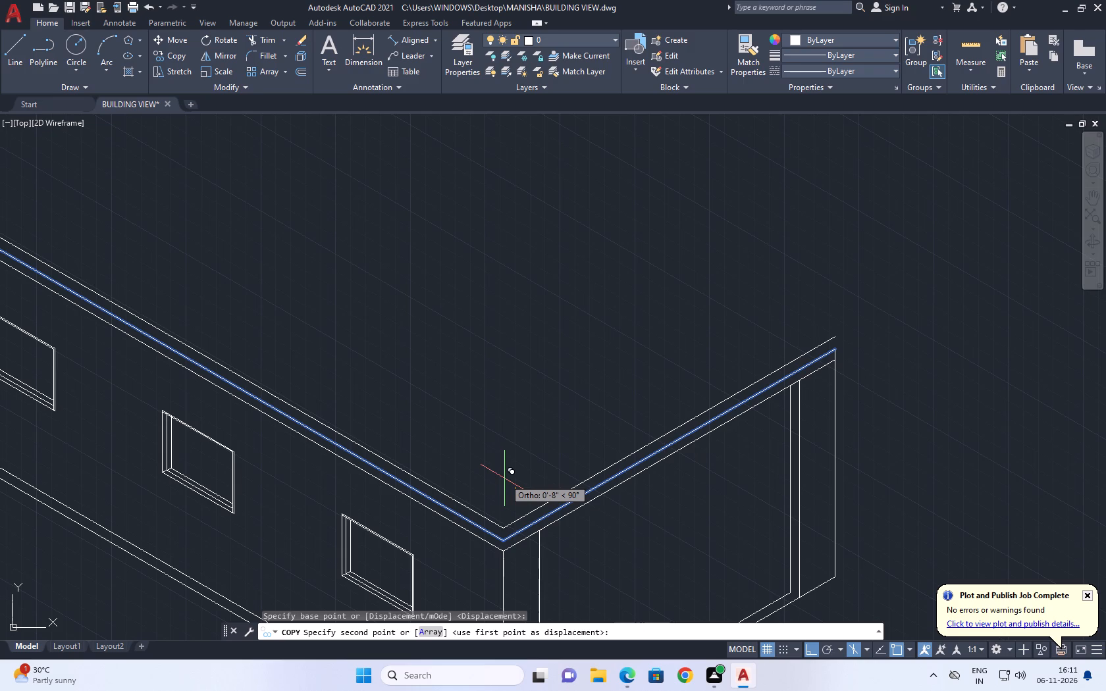
{"action": "key", "text": "1"}
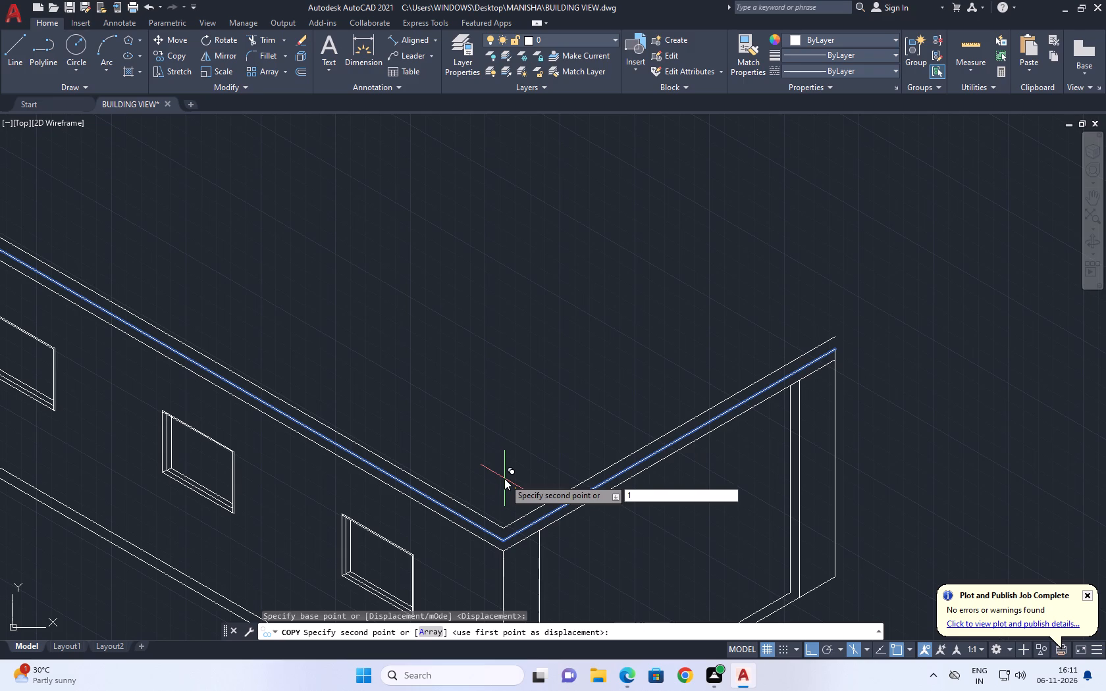
{"action": "key", "text": "BackSpace"}
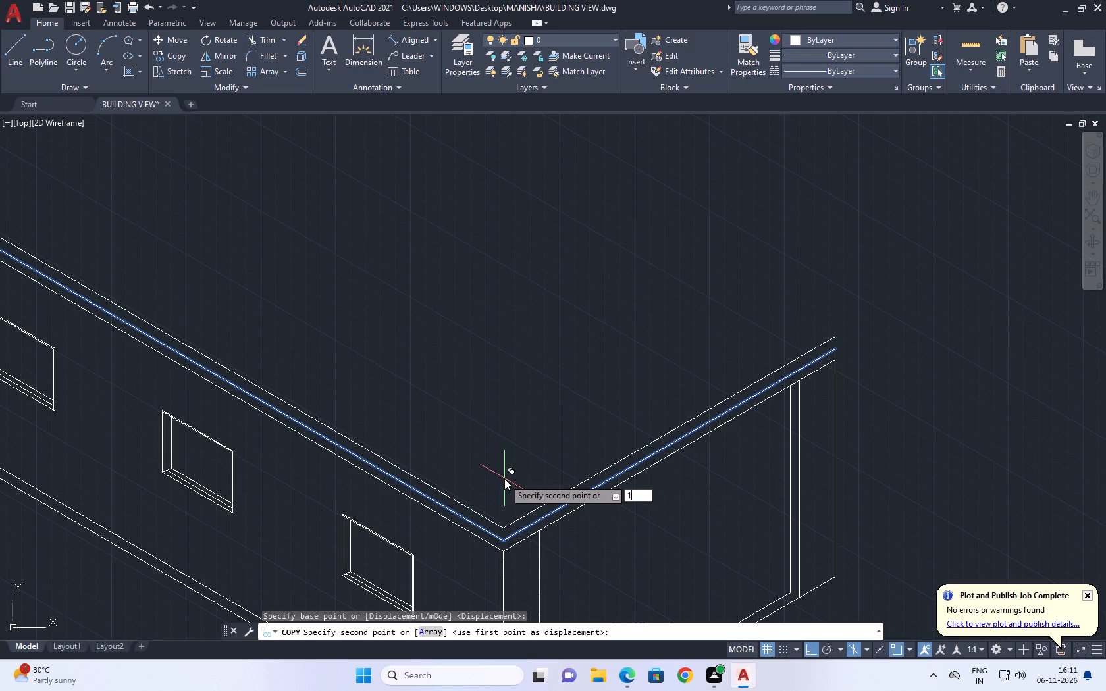
{"action": "key", "text": "3"}
{"action": "key", "text": "Return"}
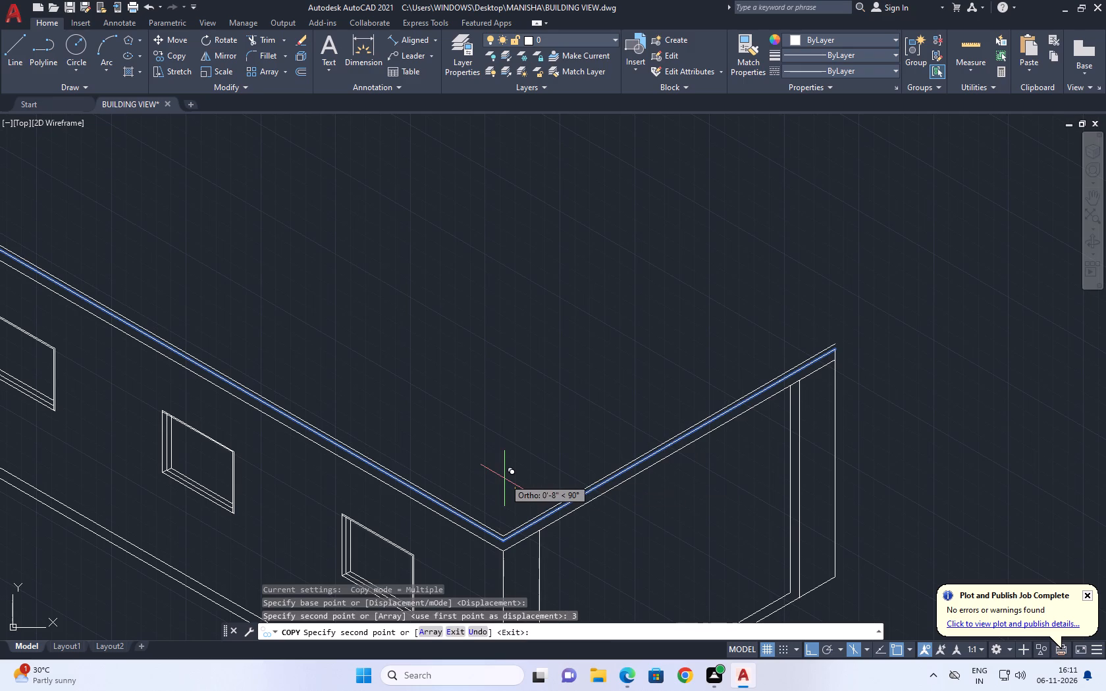
{"action": "right_click", "coordinate": [506, 434]}
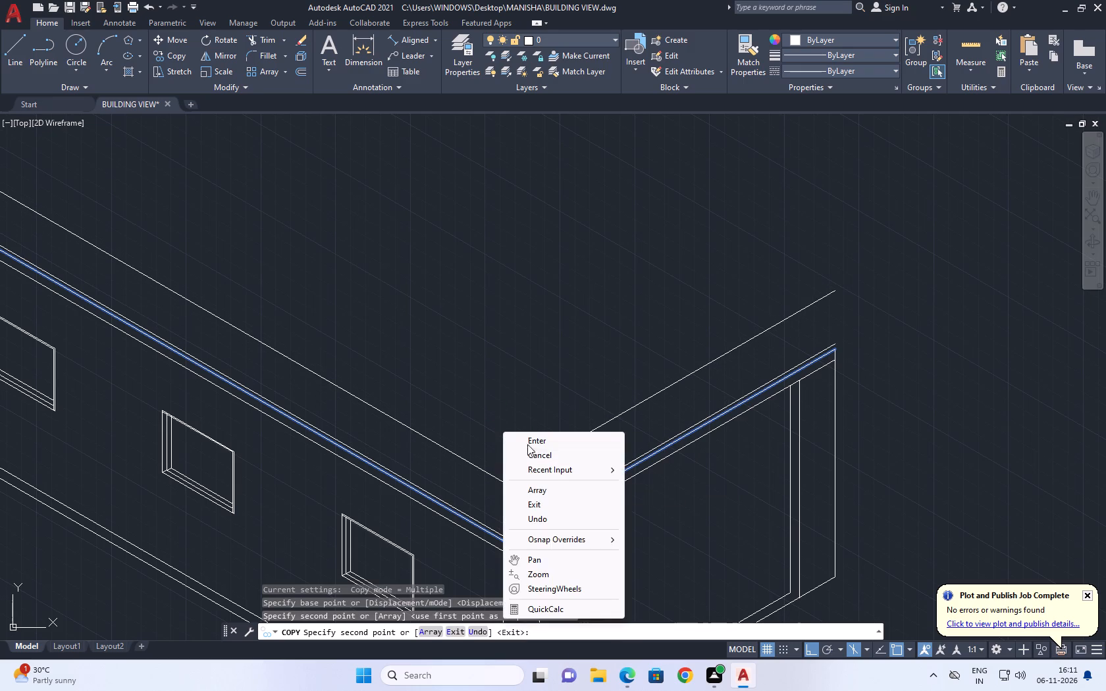
{"action": "left_click", "coordinate": [535, 455]}
On the top isoplane, draw a line about 8" long at 30° from the long wall's far top corner across the new upper line.
{"action": "middle_click_drag", "start_coordinate": [363, 449], "coordinate": [476, 428]}
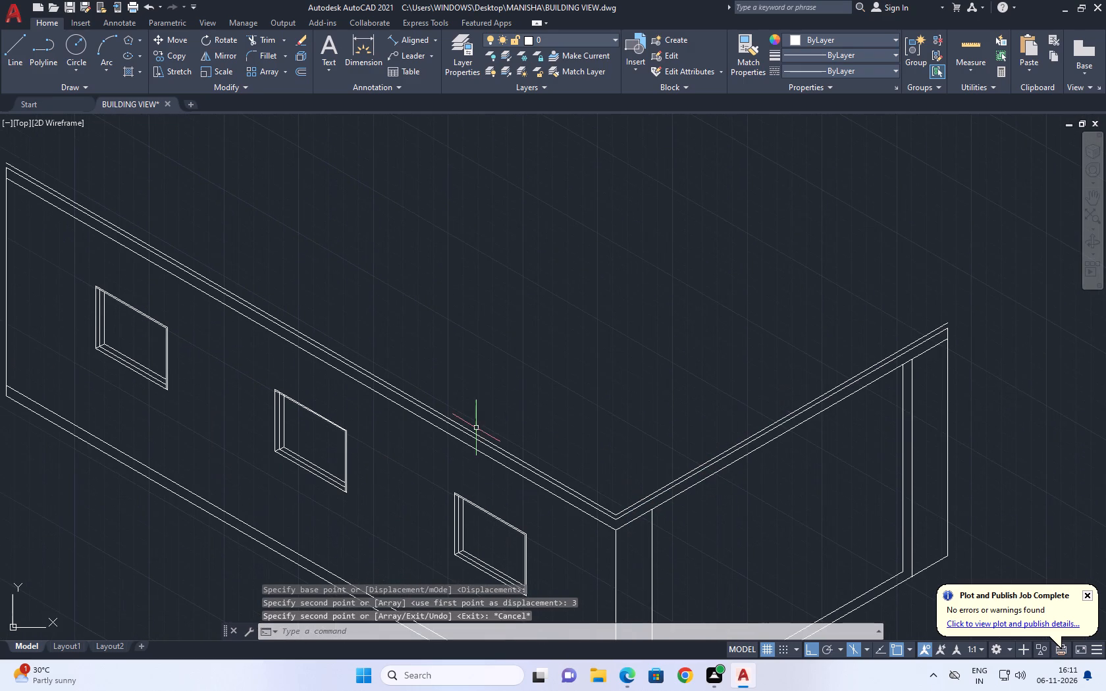
{"action": "middle_click_drag", "start_coordinate": [308, 373], "coordinate": [494, 408]}
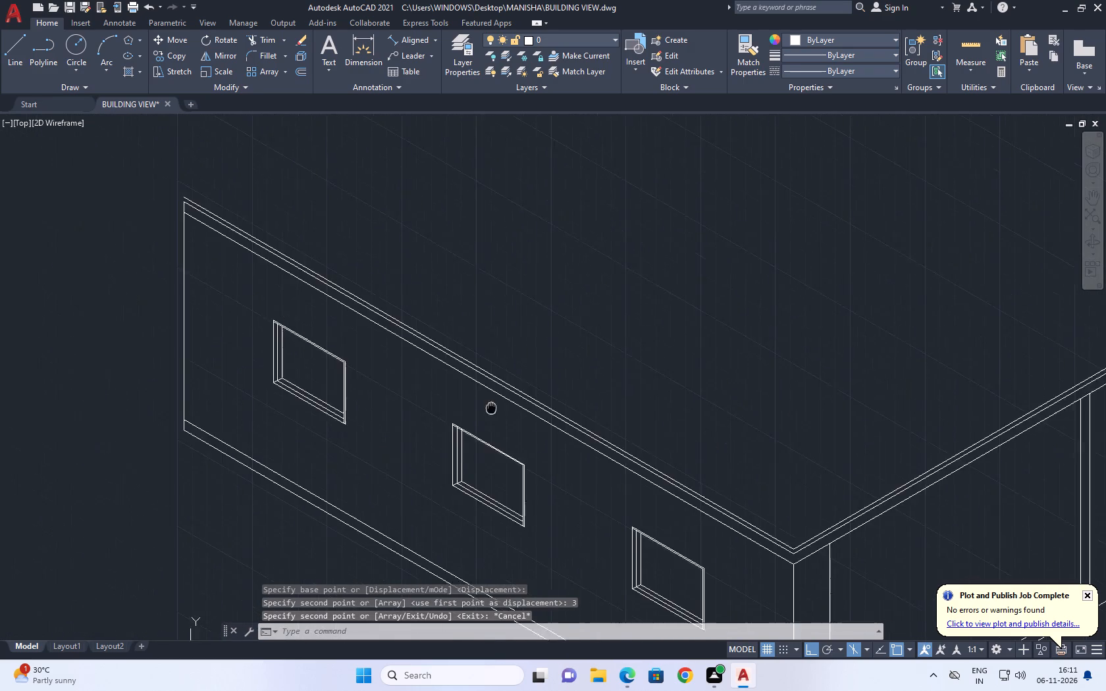
{"action": "scroll", "coordinate": [295, 232], "scroll_direction": "up", "scroll_amount": 1}
{"action": "left_click", "coordinate": [14, 44]}
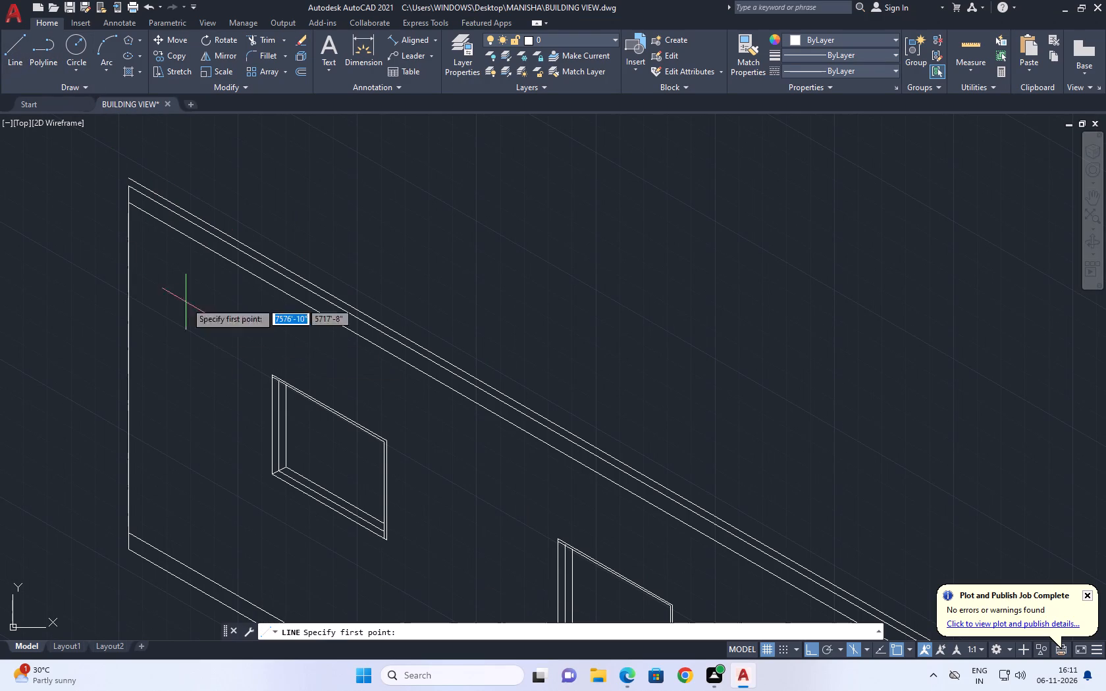
{"action": "middle_click_drag", "start_coordinate": [149, 253], "coordinate": [248, 420]}
{"action": "scroll", "coordinate": [232, 343], "scroll_direction": "up", "scroll_amount": 4}
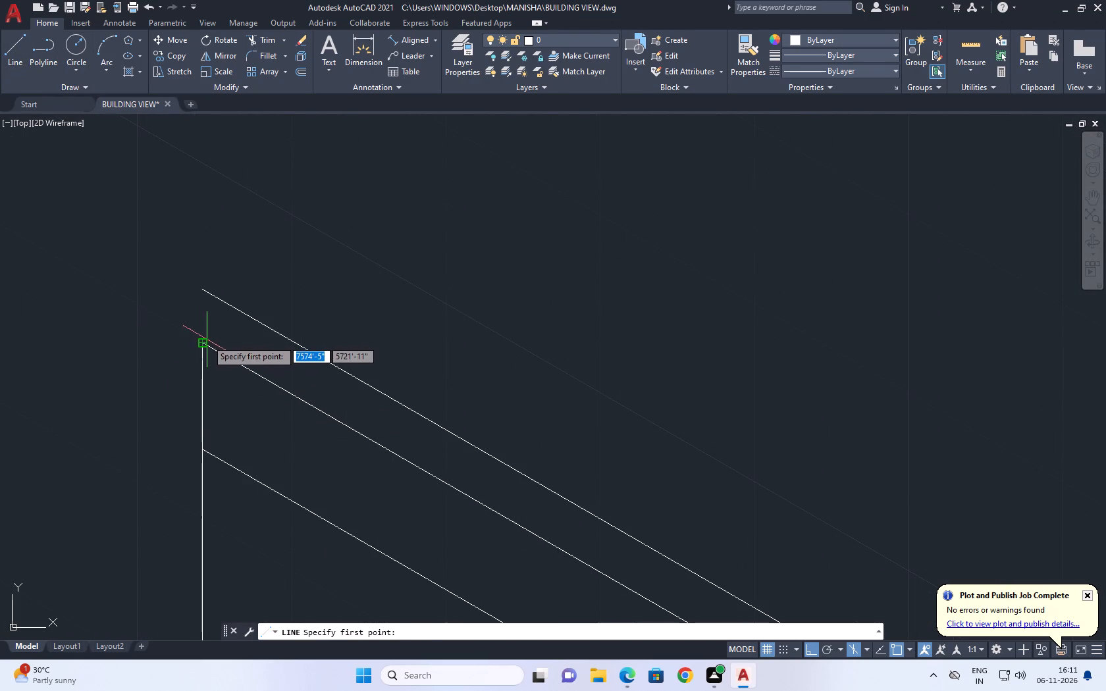
{"action": "left_click", "coordinate": [205, 340]}
{"action": "key", "text": "F5"}
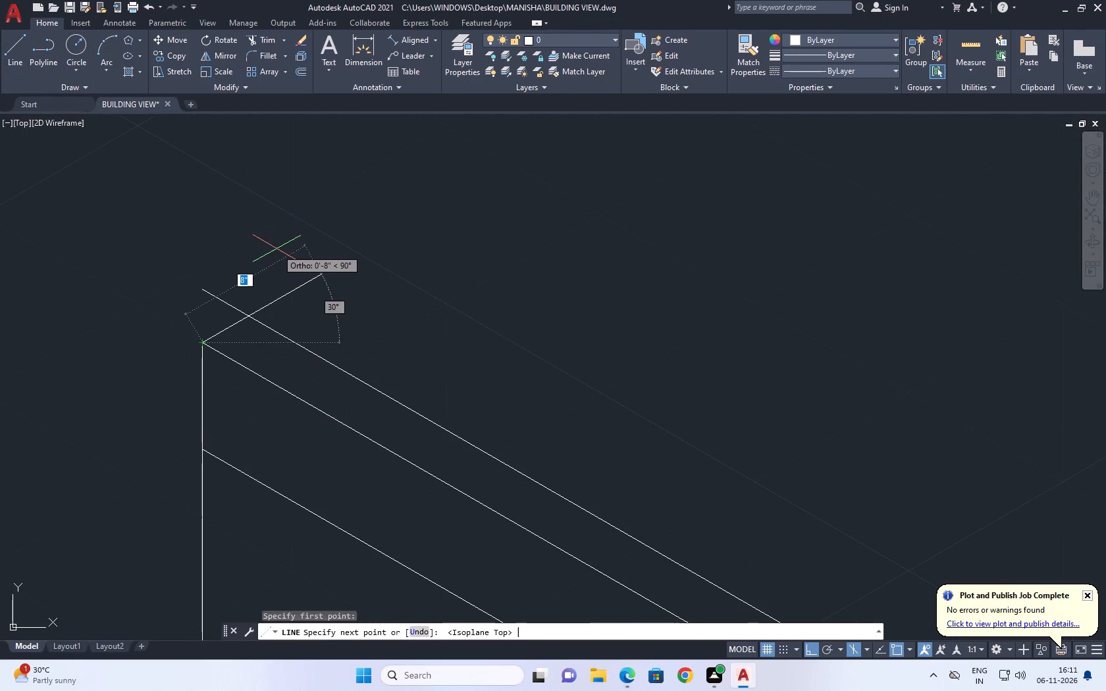
{"action": "left_click", "coordinate": [278, 249]}
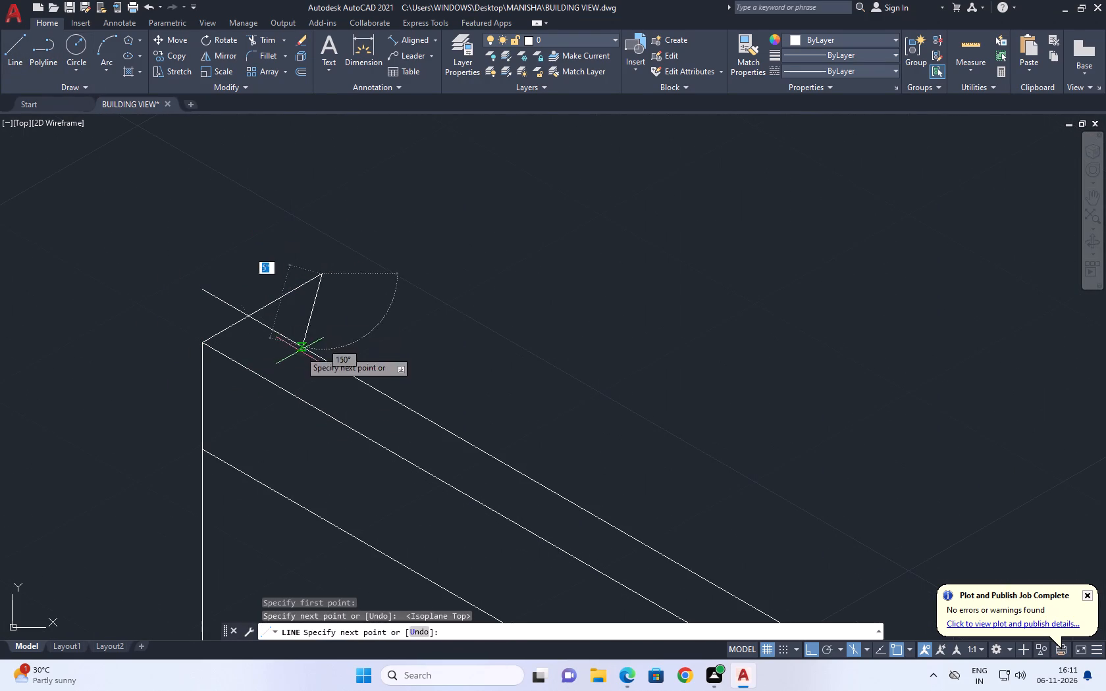
{"action": "right_click", "coordinate": [275, 255]}
{"action": "left_click", "coordinate": [303, 280]}
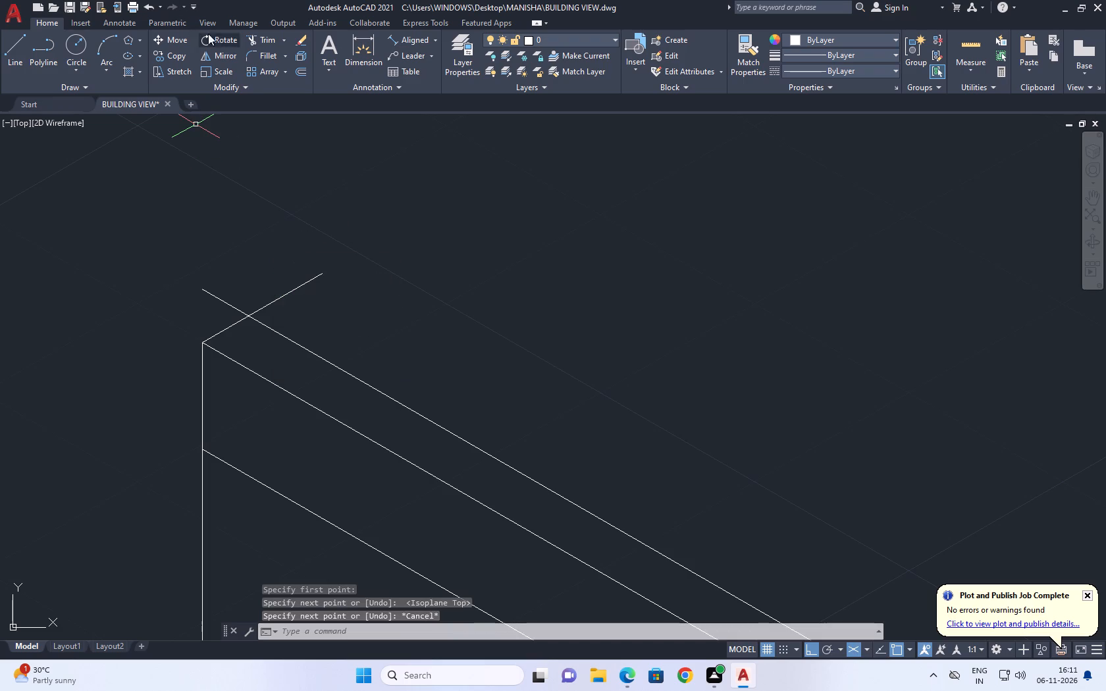
Trim the crossing ends of the 30° line and the uppermost line at the long wall's far corner.
{"action": "left_click", "coordinate": [264, 39]}
{"action": "left_click", "coordinate": [194, 315]}
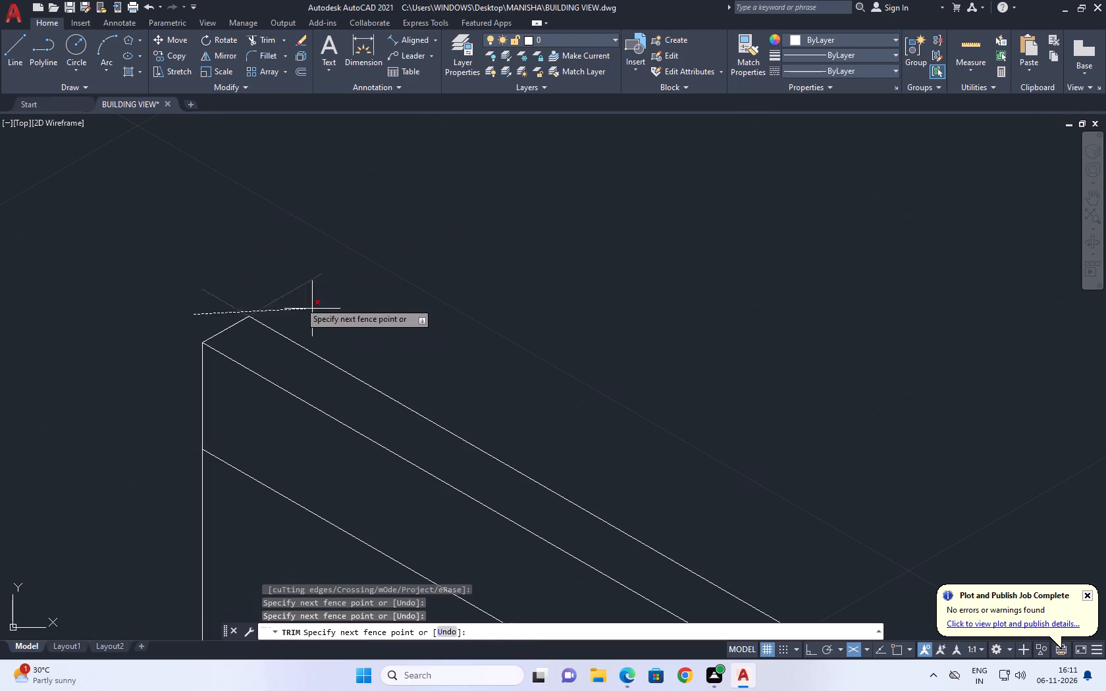
{"action": "left_click", "coordinate": [301, 297]}
{"action": "right_click", "coordinate": [305, 282]}
{"action": "left_click", "coordinate": [357, 304]}
{"action": "scroll", "coordinate": [145, 301], "scroll_direction": "down", "scroll_amount": 4}
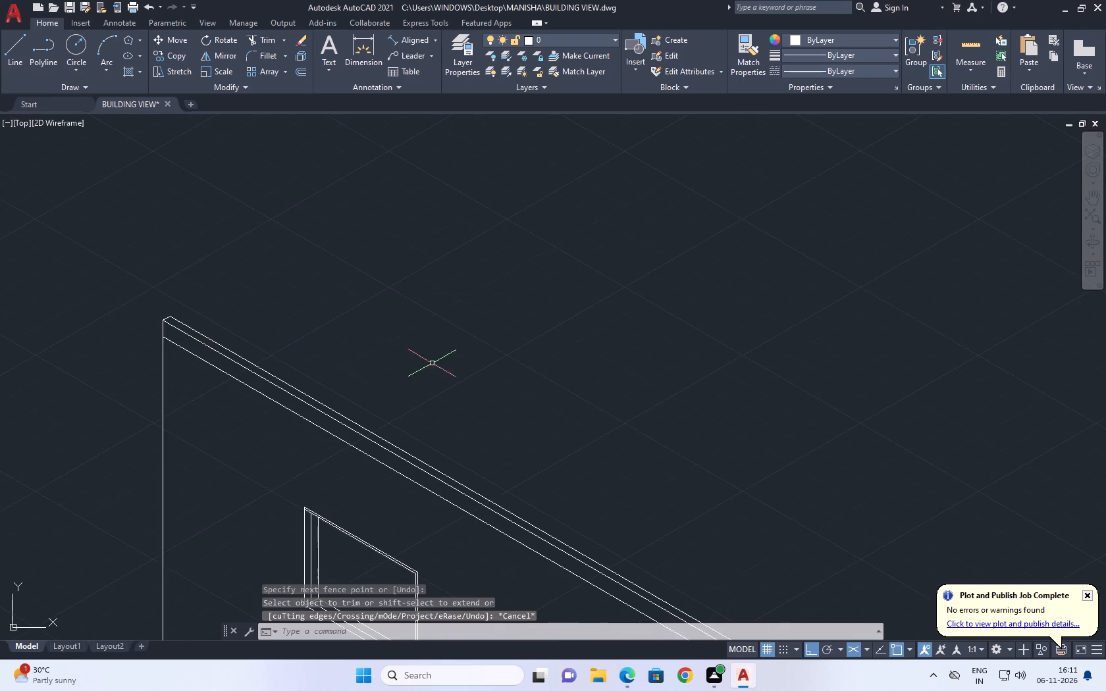
Draw a short line at 150° from the short wall's outer top corner across the new upper line.
{"action": "middle_click_drag", "start_coordinate": [369, 334], "coordinate": [273, 326]}
{"action": "scroll", "coordinate": [257, 322], "scroll_direction": "down", "scroll_amount": 1}
{"action": "middle_click_drag", "start_coordinate": [426, 324], "coordinate": [217, 287]}
{"action": "scroll", "coordinate": [419, 324], "scroll_direction": "up", "scroll_amount": 1}
{"action": "middle_click_drag", "start_coordinate": [639, 344], "coordinate": [628, 320]}
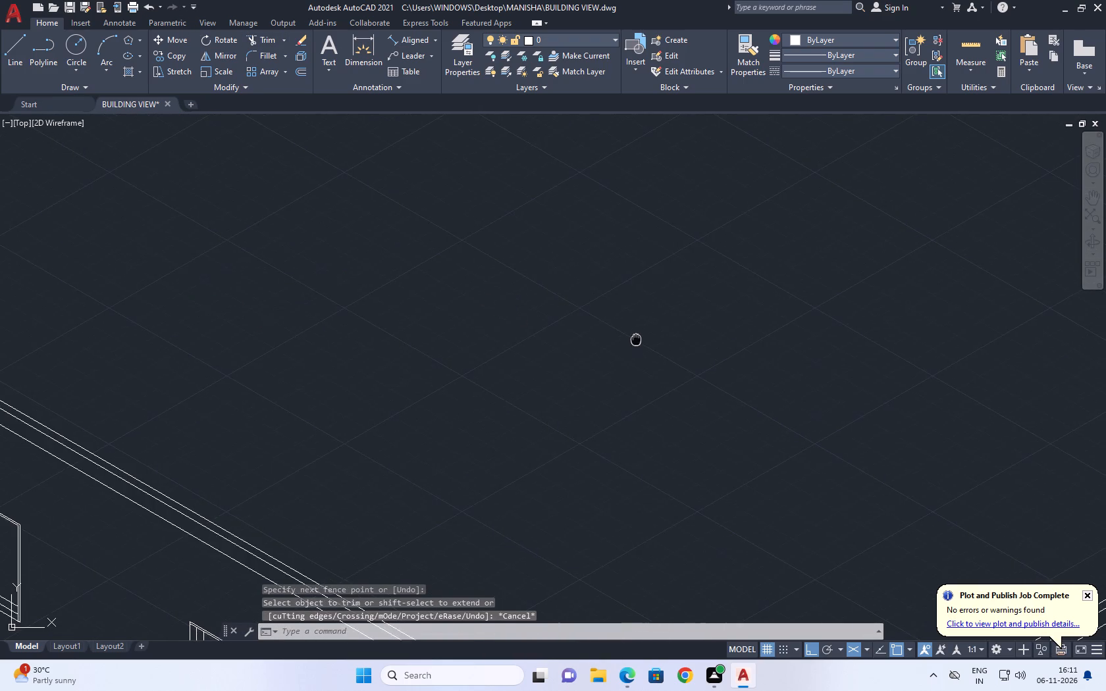
{"action": "middle_click_drag", "start_coordinate": [628, 320], "coordinate": [483, 103]}
{"action": "middle_click_drag", "start_coordinate": [532, 176], "coordinate": [359, 203]}
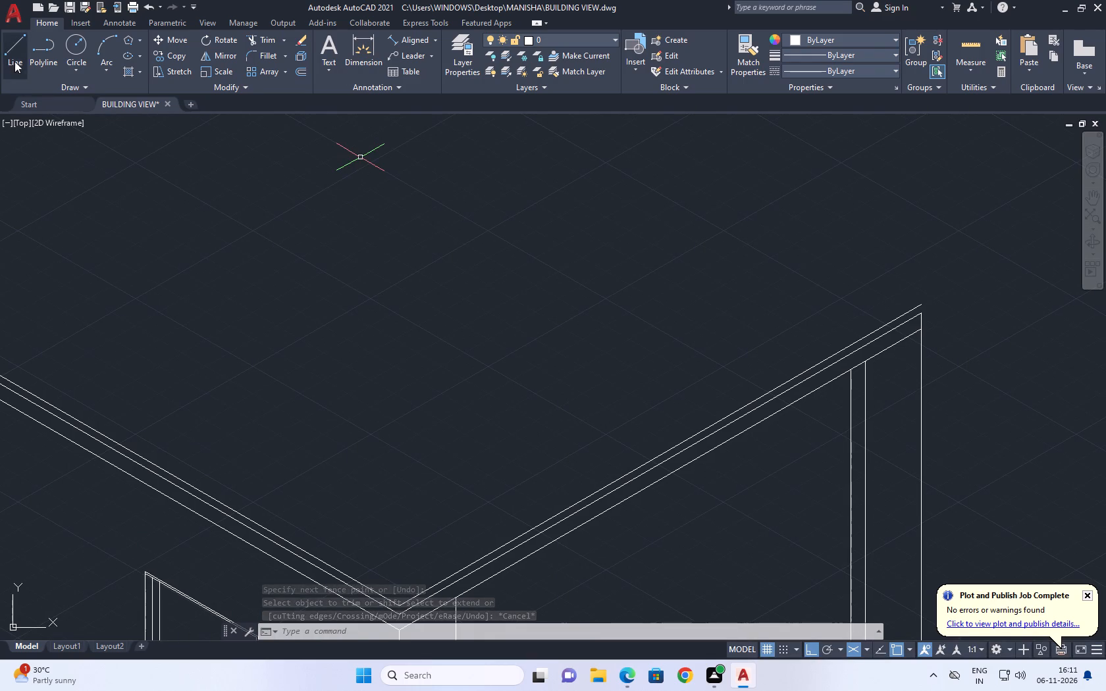
{"action": "left_click", "coordinate": [11, 57]}
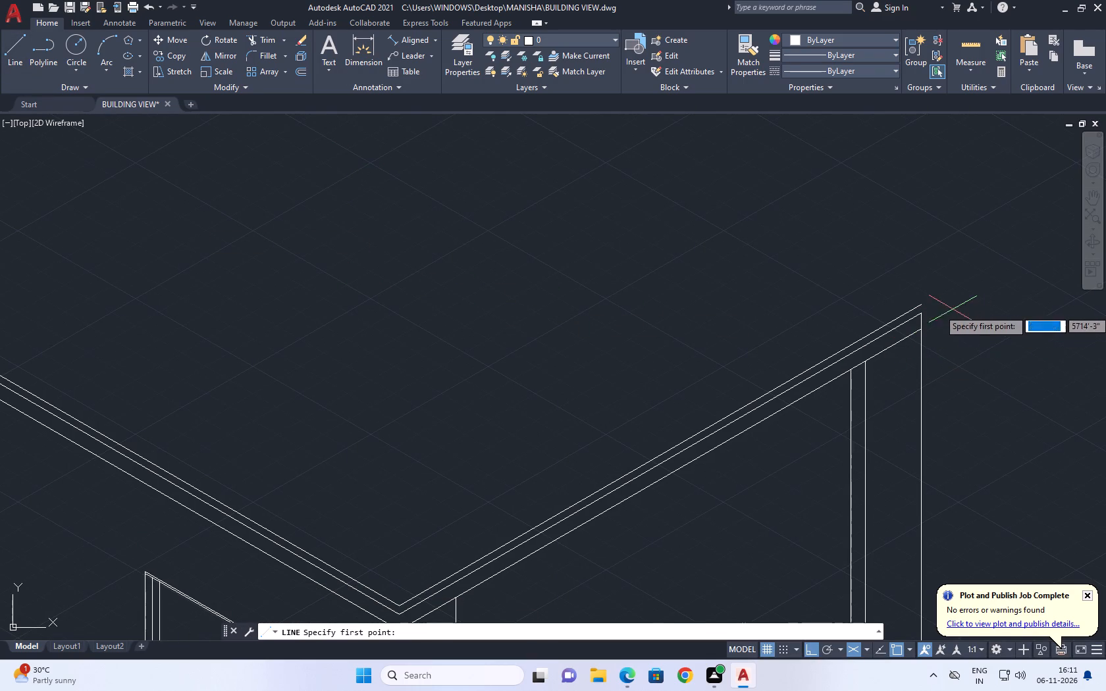
{"action": "scroll", "coordinate": [922, 314], "scroll_direction": "up", "scroll_amount": 2}
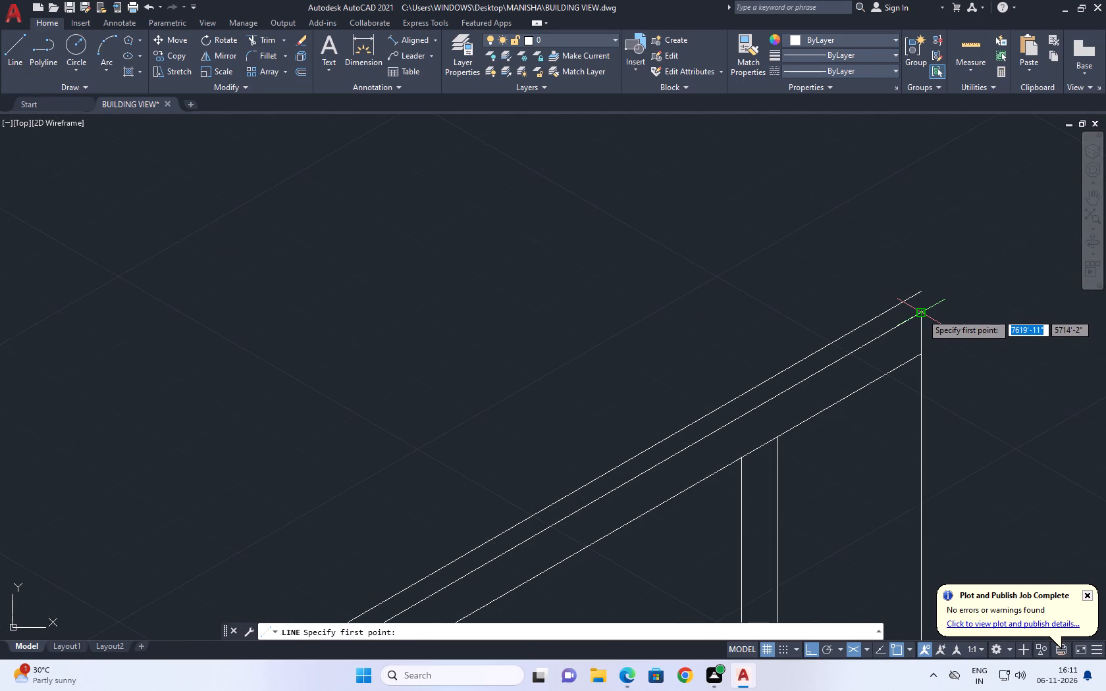
{"action": "left_click", "coordinate": [918, 311]}
{"action": "left_click", "coordinate": [810, 283]}
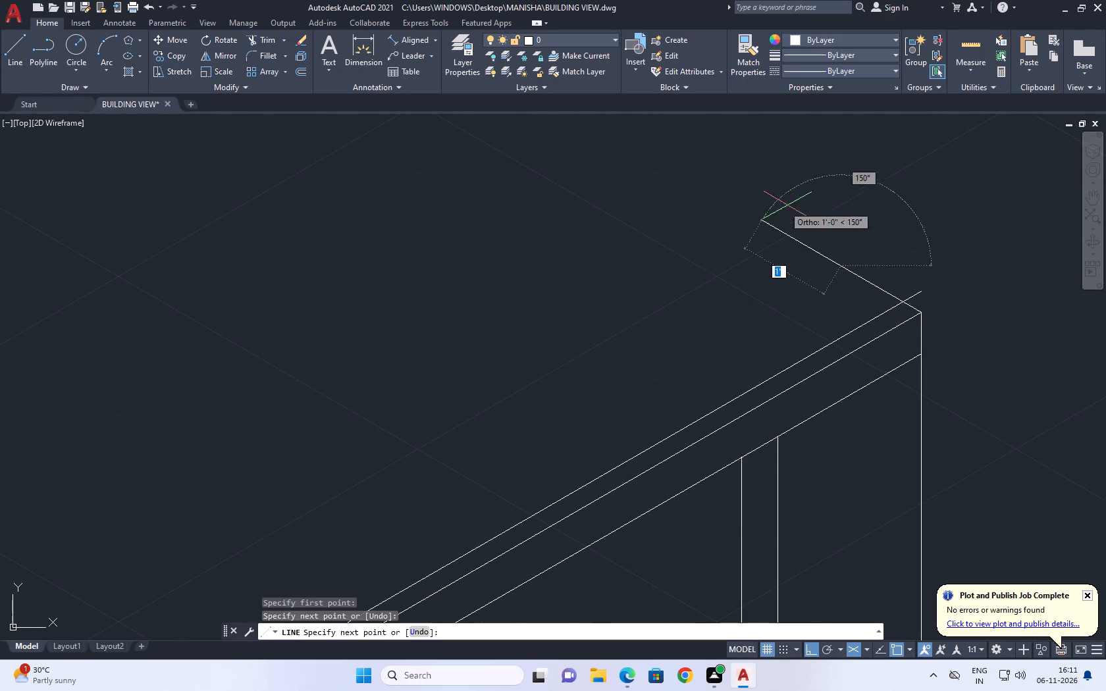
{"action": "right_click", "coordinate": [740, 205]}
{"action": "left_click", "coordinate": [781, 223]}
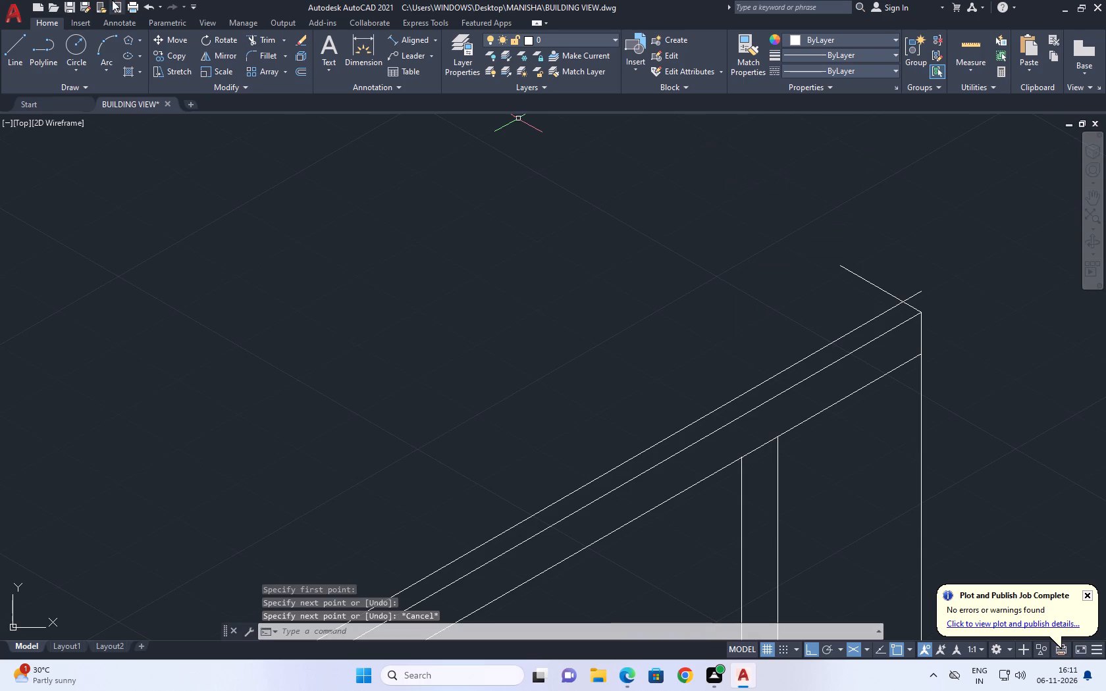
Trim the crossing ends of the 150° line and the uppermost line at the short wall's outer corner.
{"action": "left_click", "coordinate": [261, 30]}
{"action": "left_click", "coordinate": [267, 39]}
{"action": "middle_click_drag", "start_coordinate": [554, 249], "coordinate": [213, 276]}
{"action": "scroll", "coordinate": [517, 313], "scroll_direction": "up", "scroll_amount": 2}
{"action": "left_click", "coordinate": [574, 329]}
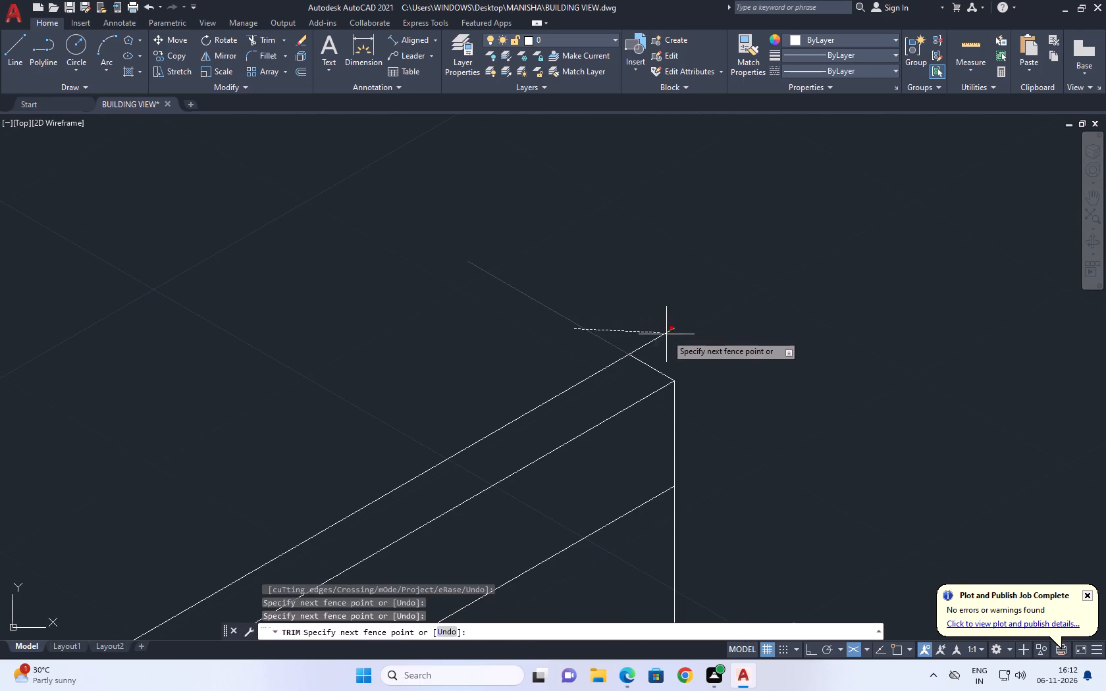
{"action": "left_click", "coordinate": [689, 341]}
{"action": "right_click", "coordinate": [529, 284]}
{"action": "left_click", "coordinate": [587, 303]}
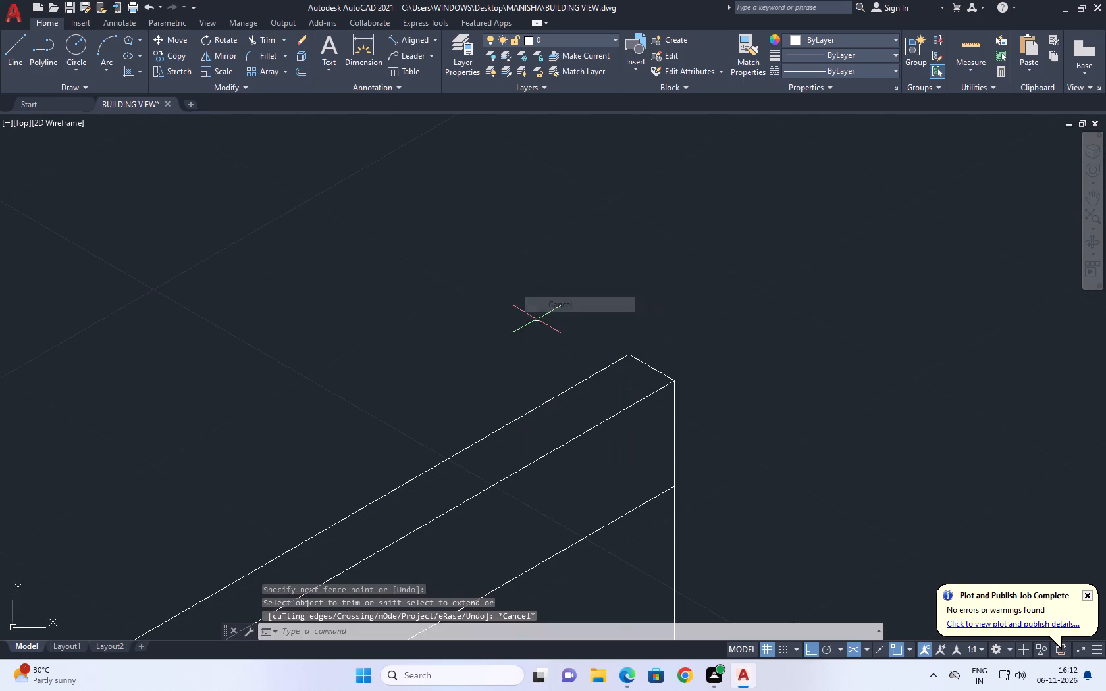
{"action": "scroll", "coordinate": [537, 319], "scroll_direction": "down", "scroll_amount": 3}
{"action": "middle_click_drag", "start_coordinate": [307, 419], "coordinate": [540, 384]}
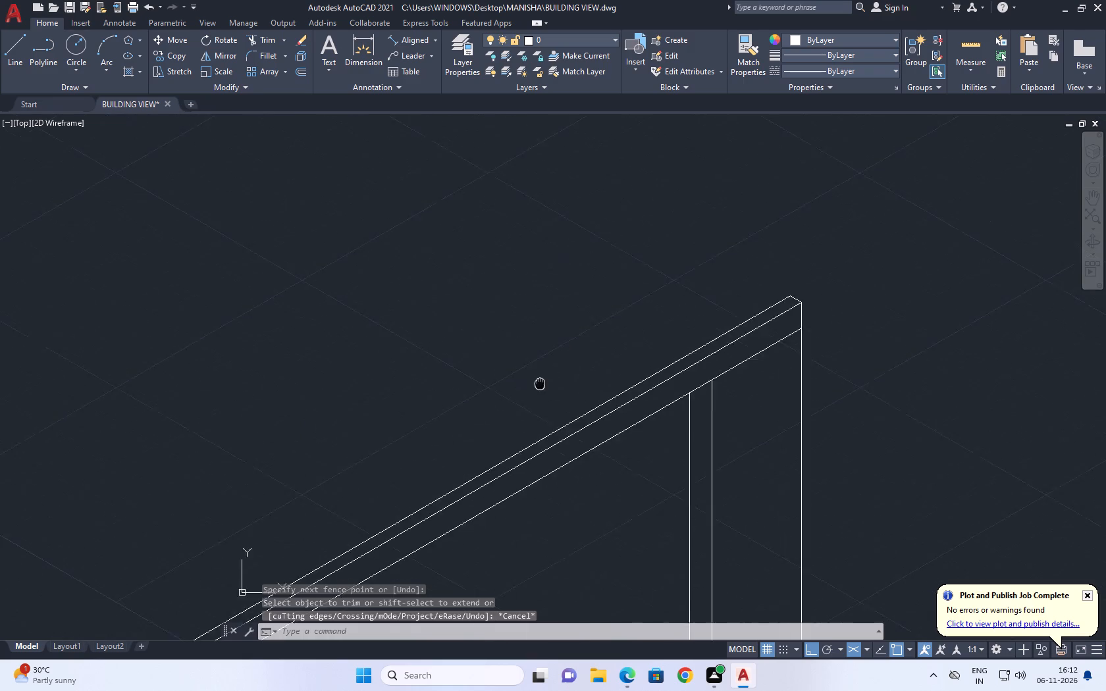
{"action": "scroll", "coordinate": [547, 384], "scroll_direction": "down", "scroll_amount": 3}
{"action": "middle_click_drag", "start_coordinate": [90, 332], "coordinate": [218, 363]}
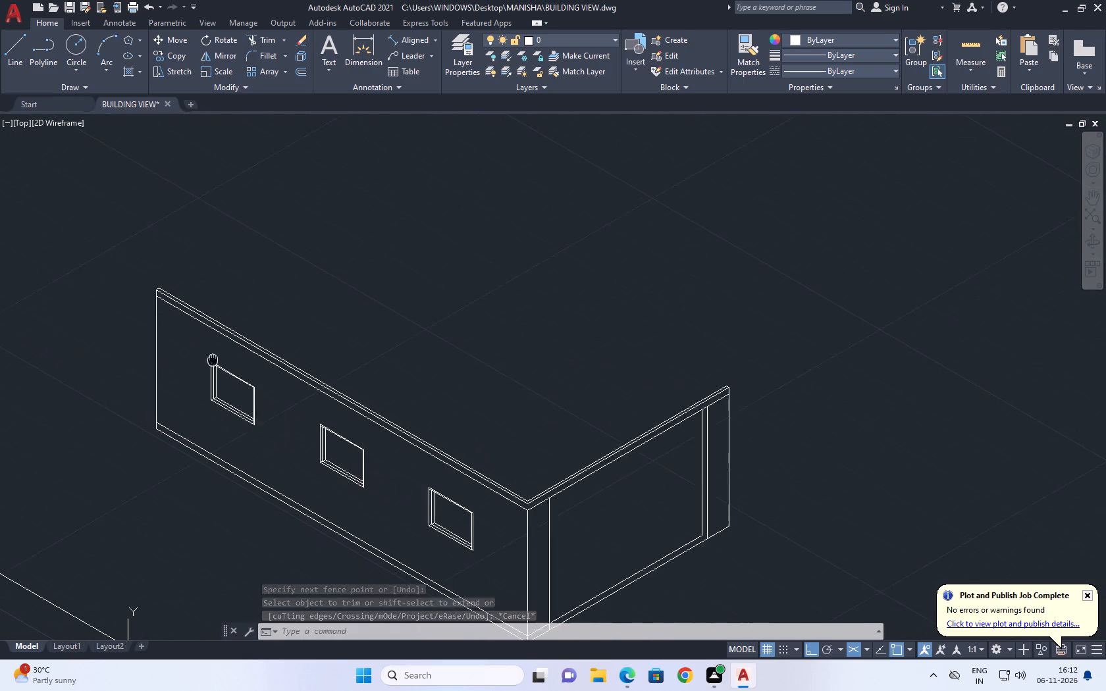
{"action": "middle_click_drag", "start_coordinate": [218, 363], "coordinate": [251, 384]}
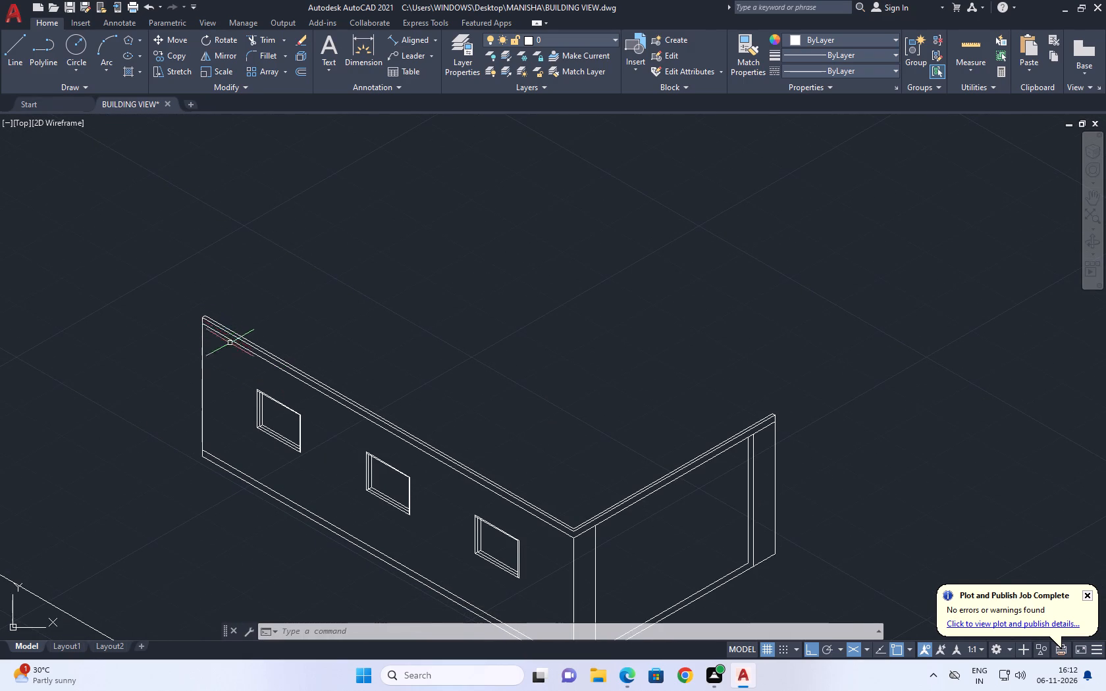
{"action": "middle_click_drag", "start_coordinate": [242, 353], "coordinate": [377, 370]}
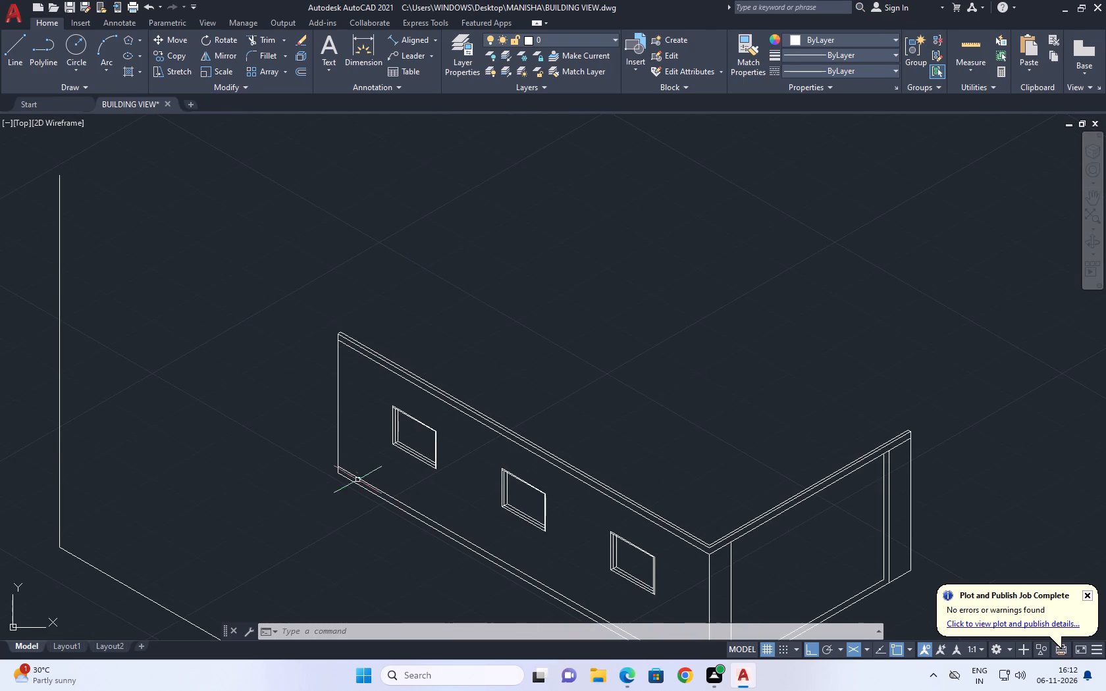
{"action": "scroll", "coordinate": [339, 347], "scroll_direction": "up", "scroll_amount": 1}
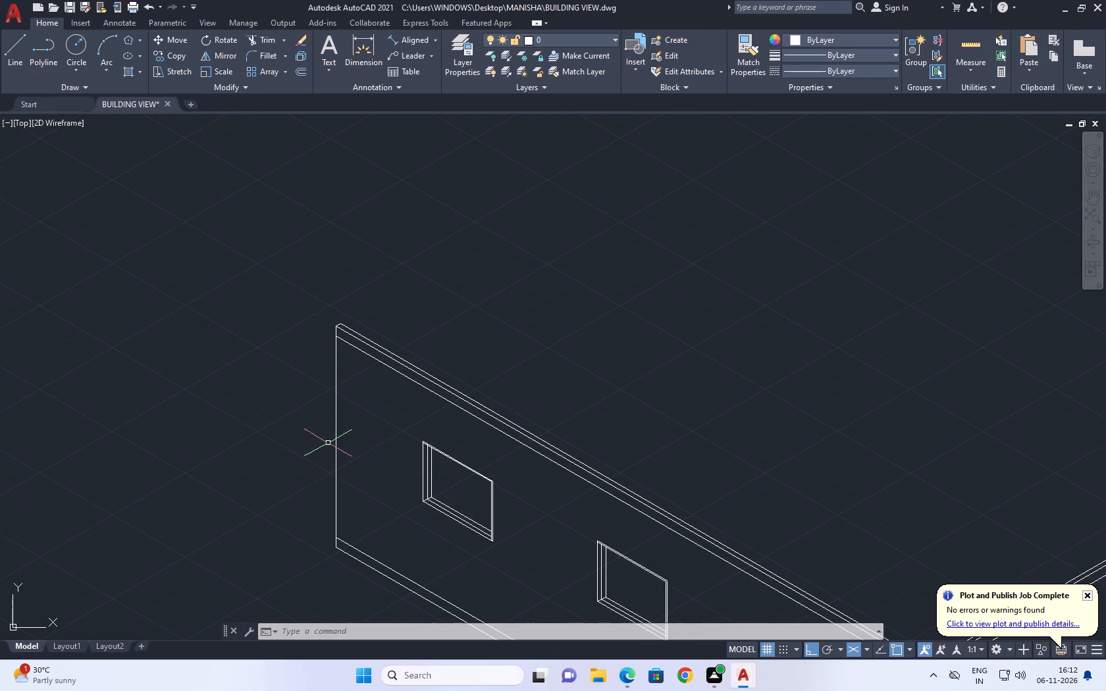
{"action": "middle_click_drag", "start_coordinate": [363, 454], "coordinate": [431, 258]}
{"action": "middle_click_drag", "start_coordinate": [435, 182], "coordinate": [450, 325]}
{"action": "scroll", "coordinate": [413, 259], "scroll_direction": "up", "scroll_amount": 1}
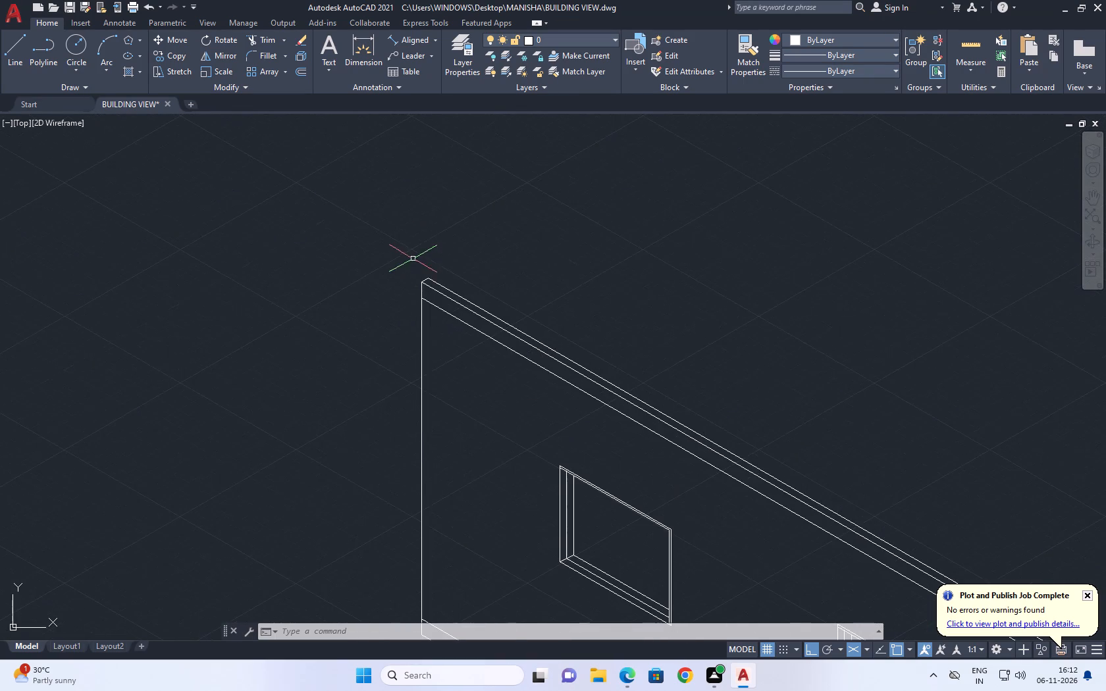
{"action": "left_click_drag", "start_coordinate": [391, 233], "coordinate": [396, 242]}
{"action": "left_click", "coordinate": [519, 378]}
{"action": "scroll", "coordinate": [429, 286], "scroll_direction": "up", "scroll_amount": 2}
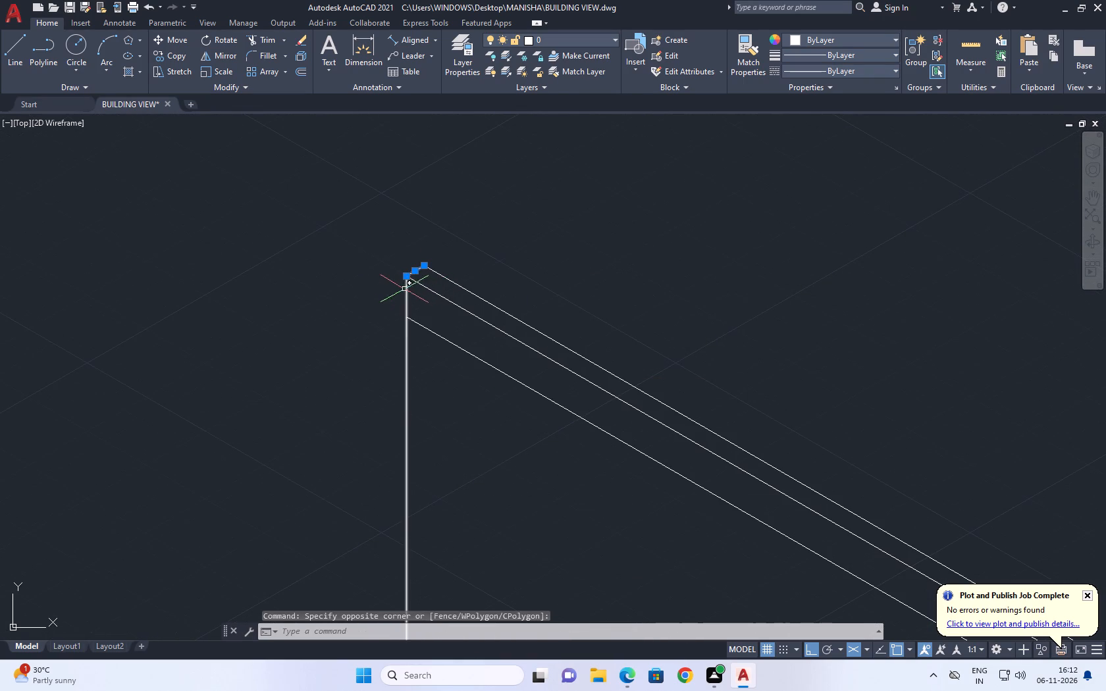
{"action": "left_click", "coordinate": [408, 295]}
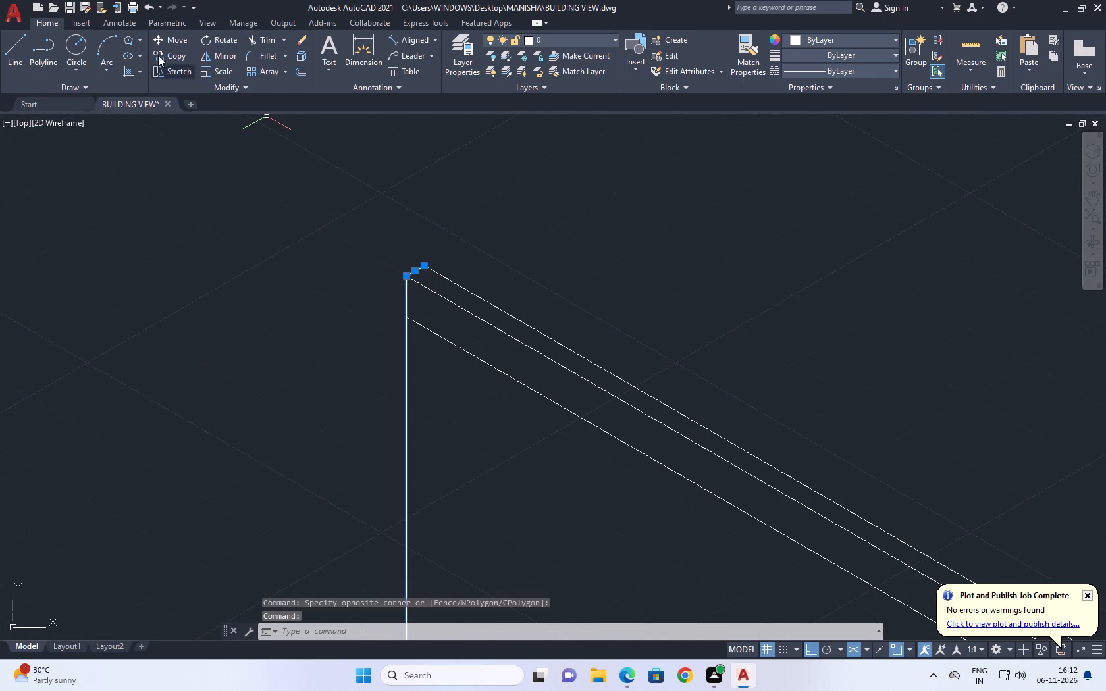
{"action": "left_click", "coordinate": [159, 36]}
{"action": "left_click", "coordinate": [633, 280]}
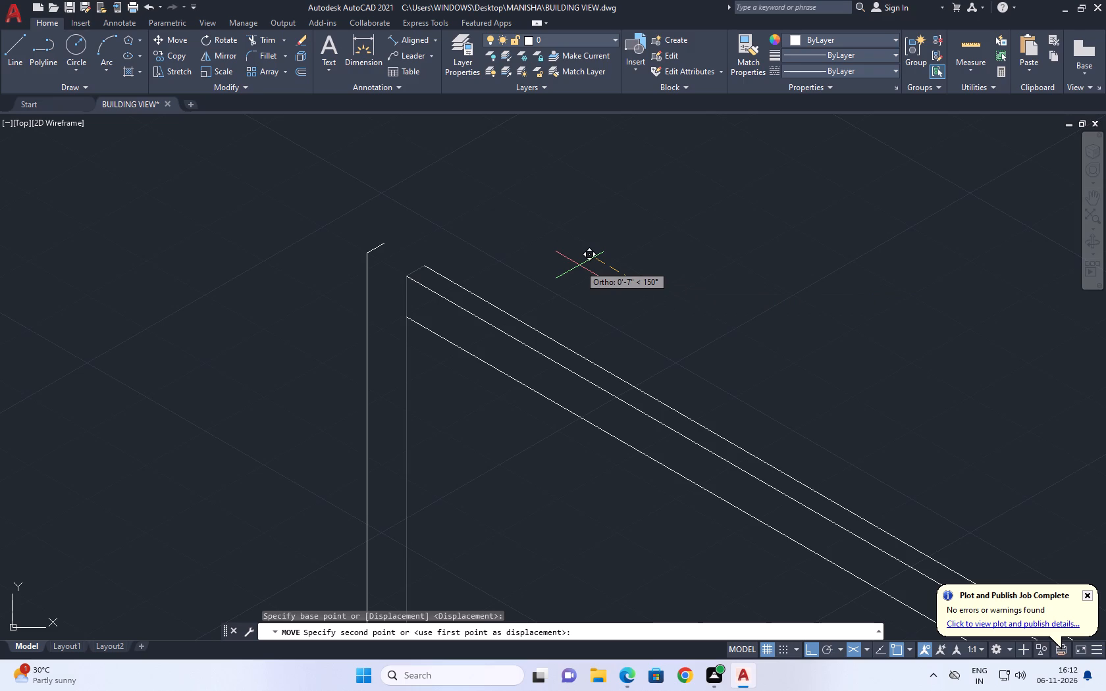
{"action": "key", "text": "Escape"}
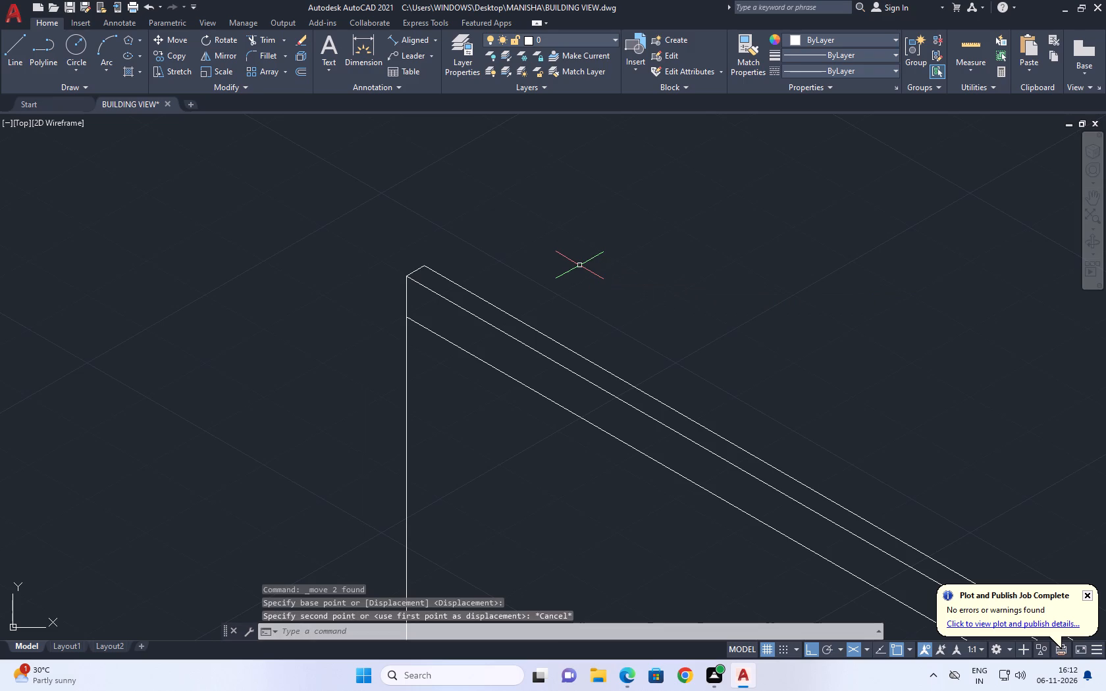
Move the short 30° end line at the long wall's far top corner 6" outward along 150°.
{"action": "left_click", "coordinate": [415, 270]}
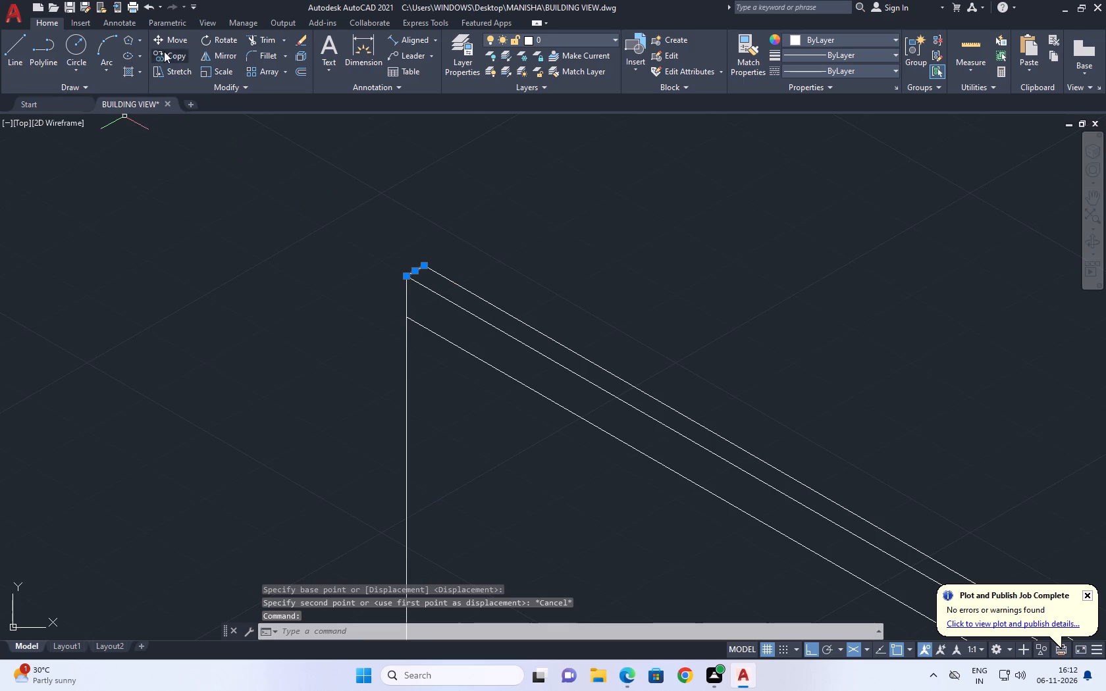
{"action": "left_click", "coordinate": [176, 41]}
{"action": "left_click", "coordinate": [487, 215]}
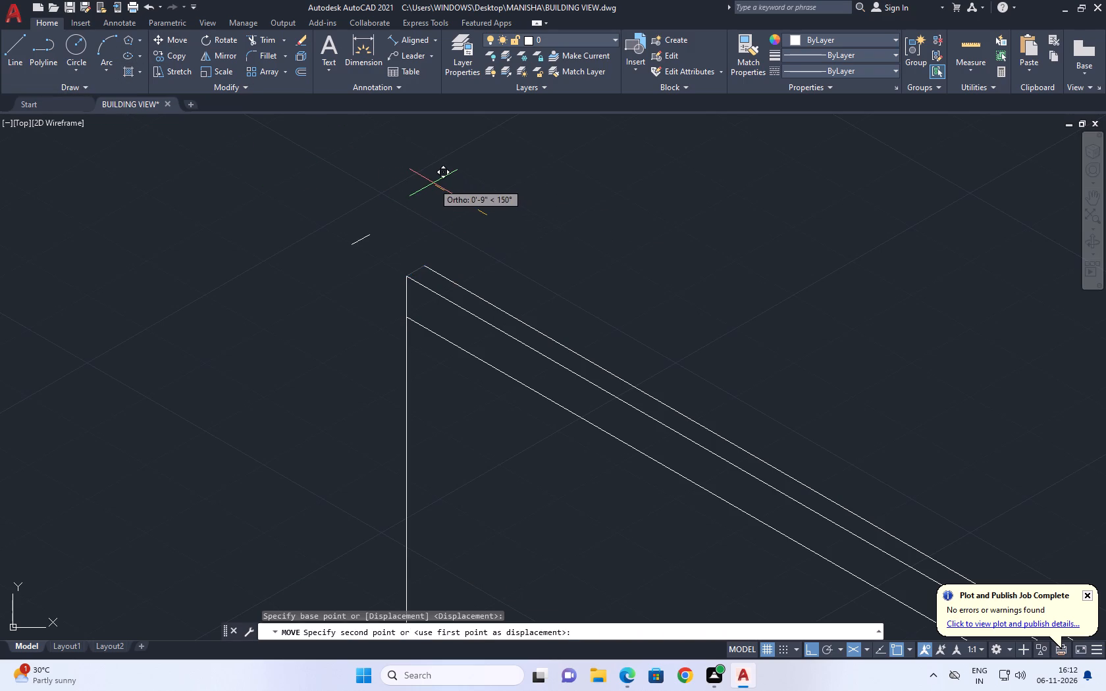
{"action": "key", "text": "6"}
{"action": "key", "text": "Return"}
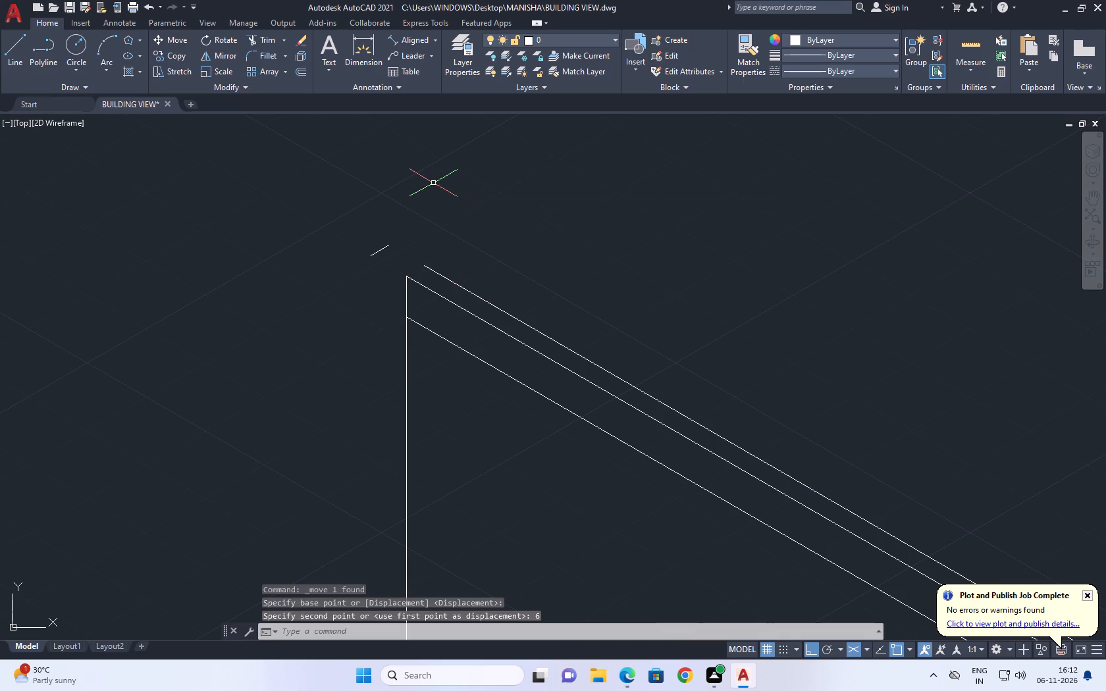
Fillet the long wall's two uppermost lines with radius 0 to the ends of the moved short line.
{"action": "left_click", "coordinate": [271, 57]}
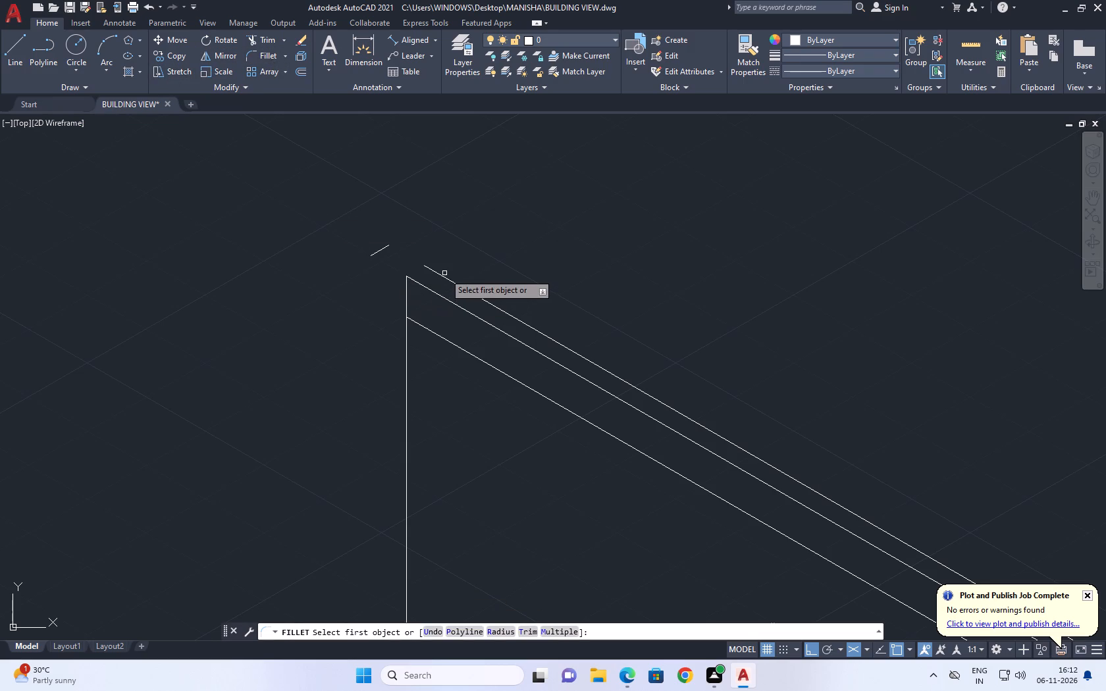
{"action": "left_click", "coordinate": [444, 276]}
{"action": "left_click", "coordinate": [384, 245]}
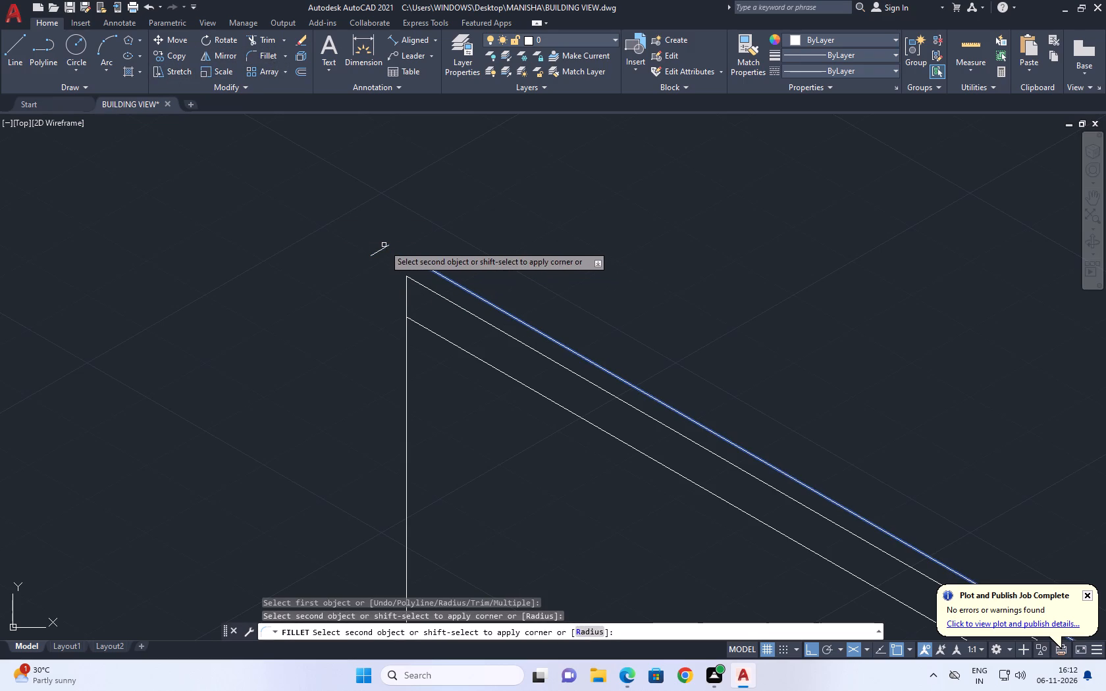
{"action": "left_click", "coordinate": [384, 247]}
{"action": "right_click", "coordinate": [445, 213]}
{"action": "left_click", "coordinate": [488, 221]}
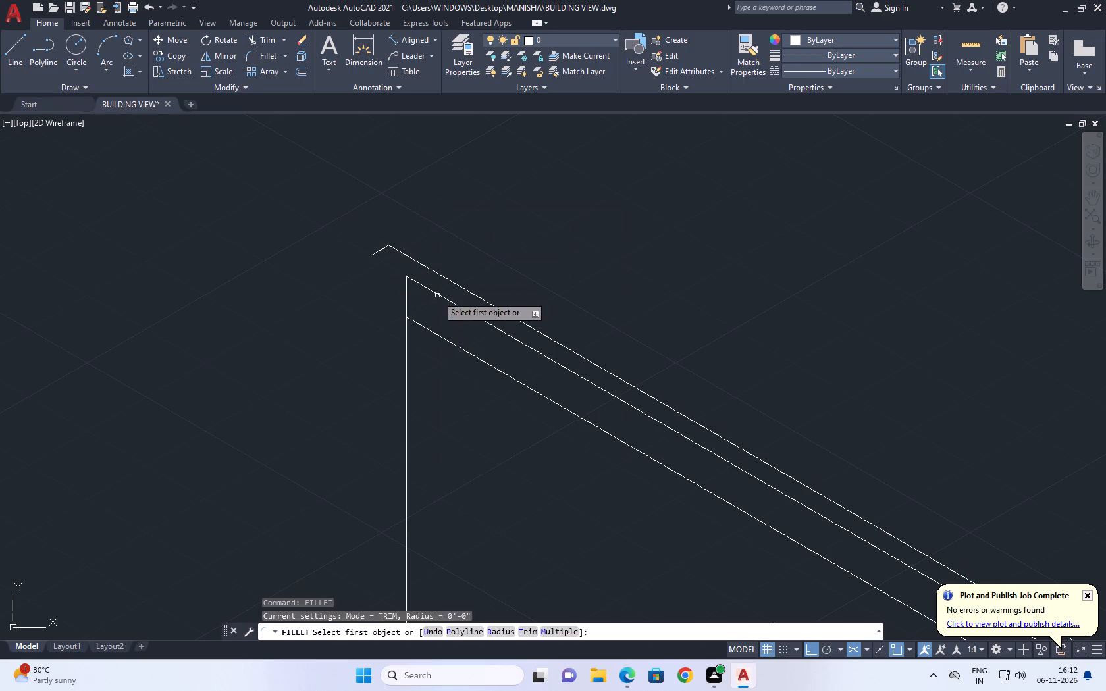
{"action": "left_click", "coordinate": [437, 295]}
{"action": "left_click", "coordinate": [376, 253]}
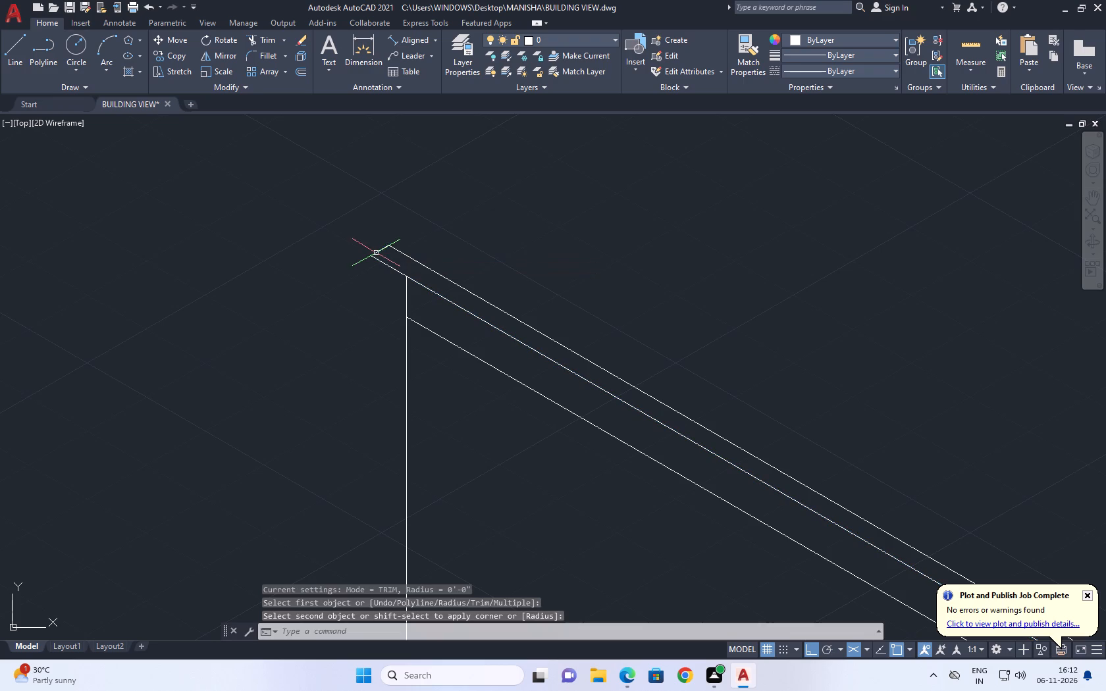
Stretch the far end of the long wall's lower band line outward along 150°, past the wall's vertical edge.
{"action": "middle_click_drag", "start_coordinate": [372, 347], "coordinate": [513, 293]}
{"action": "scroll", "coordinate": [515, 285], "scroll_direction": "down", "scroll_amount": 2}
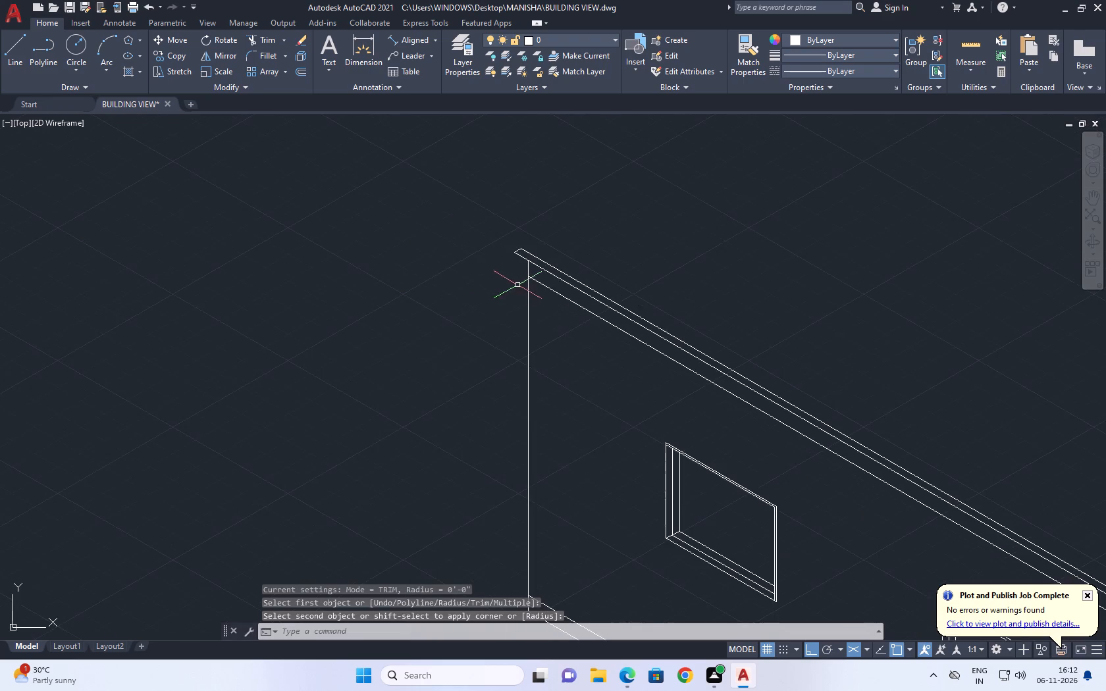
{"action": "middle_click_drag", "start_coordinate": [650, 298], "coordinate": [468, 288]}
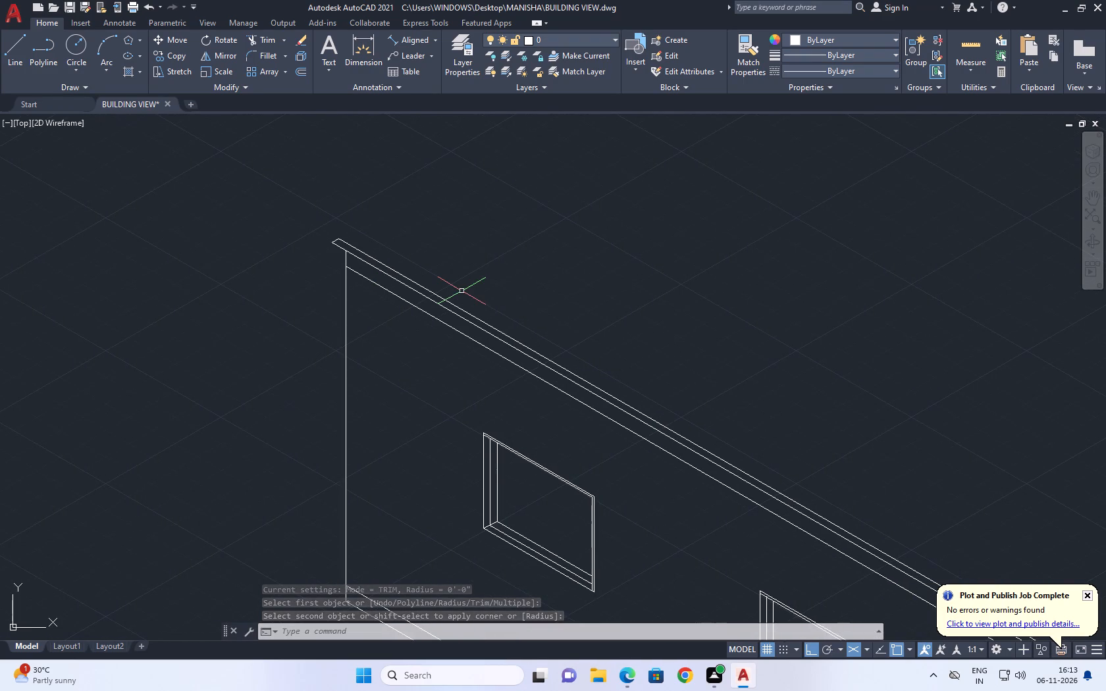
{"action": "scroll", "coordinate": [338, 251], "scroll_direction": "up", "scroll_amount": 2}
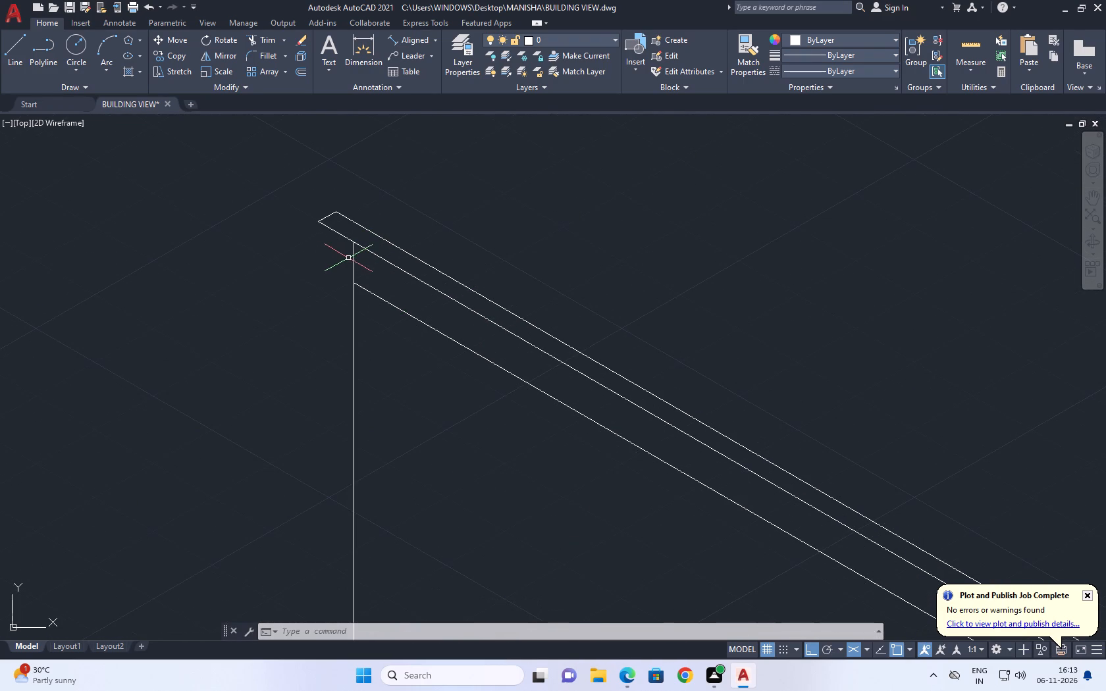
{"action": "left_click", "coordinate": [379, 296]}
{"action": "left_click", "coordinate": [355, 284]}
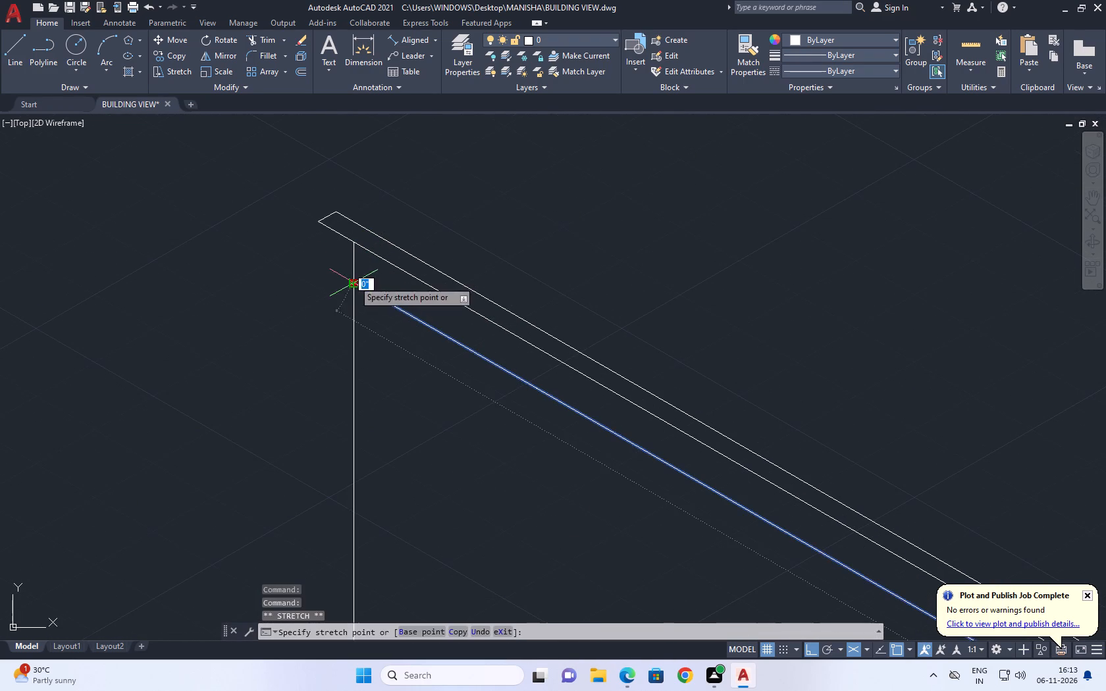
{"action": "left_click", "coordinate": [300, 257]}
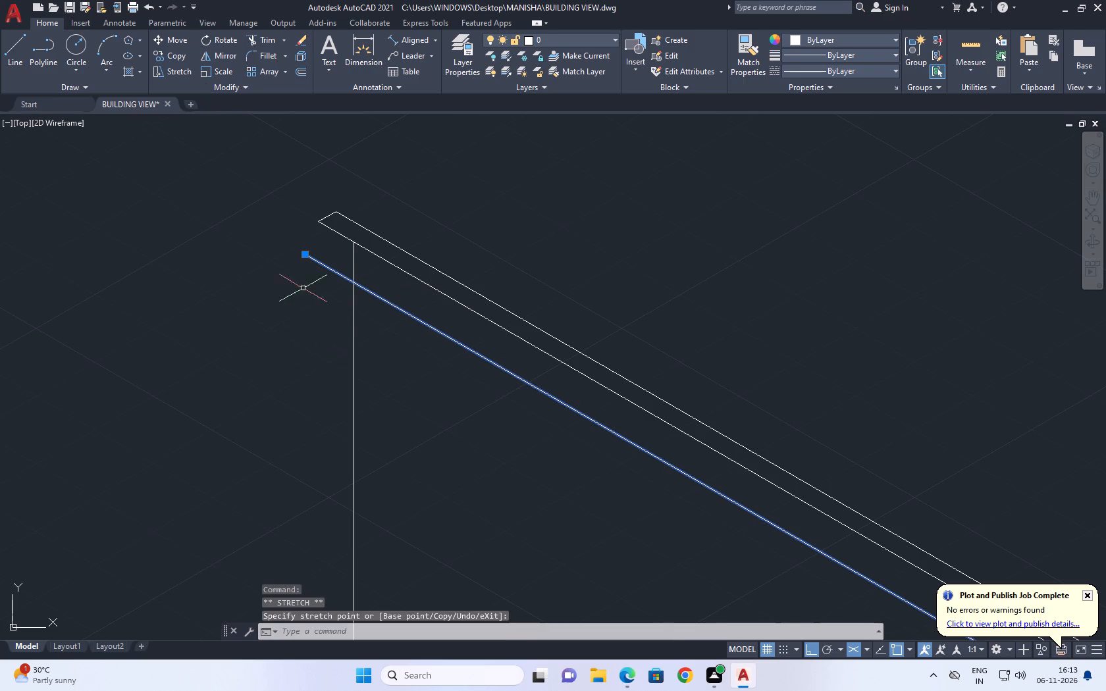
On the right isoplane, draw a line about 7" straight down from the overhang's outer corner across the lower band line.
{"action": "left_click_drag", "start_coordinate": [14, 47], "coordinate": [13, 39]}
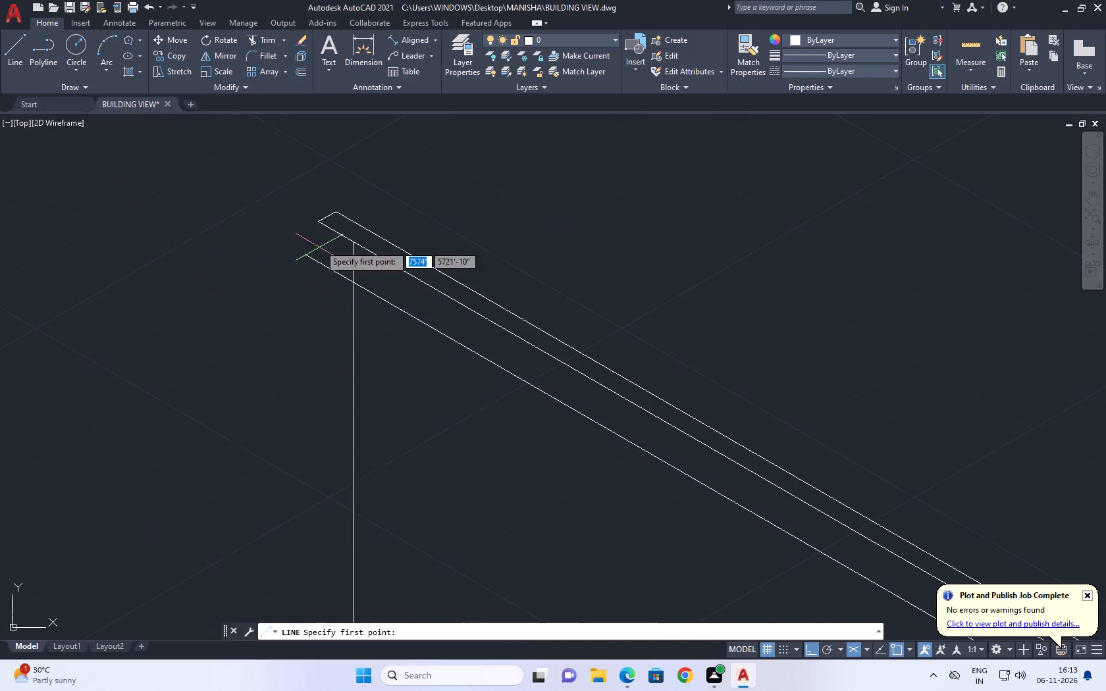
{"action": "scroll", "coordinate": [311, 225], "scroll_direction": "up", "scroll_amount": 3}
{"action": "left_click", "coordinate": [336, 213]}
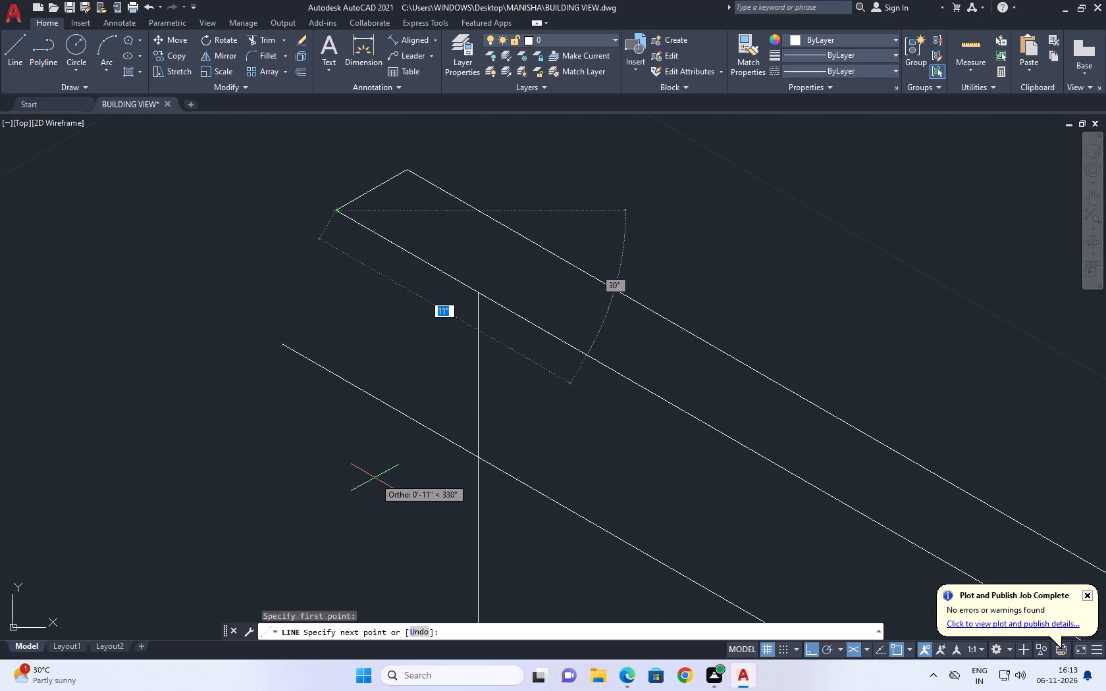
{"action": "key", "text": "F5"}
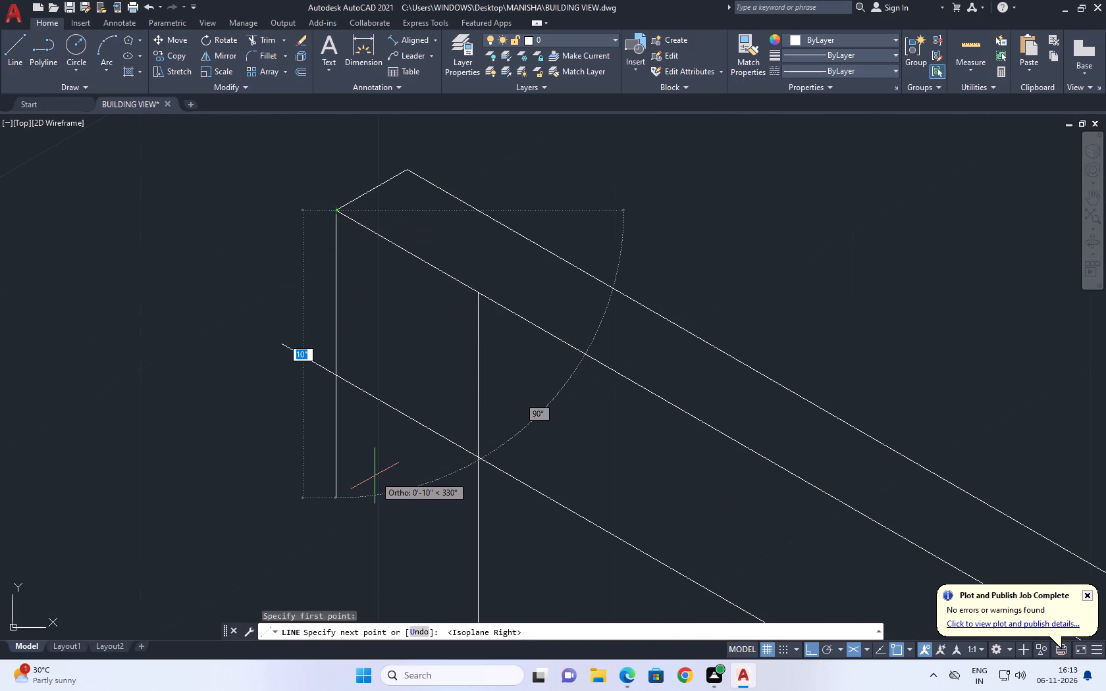
{"action": "left_click", "coordinate": [294, 431]}
{"action": "right_click", "coordinate": [363, 434]}
{"action": "left_click", "coordinate": [411, 453]}
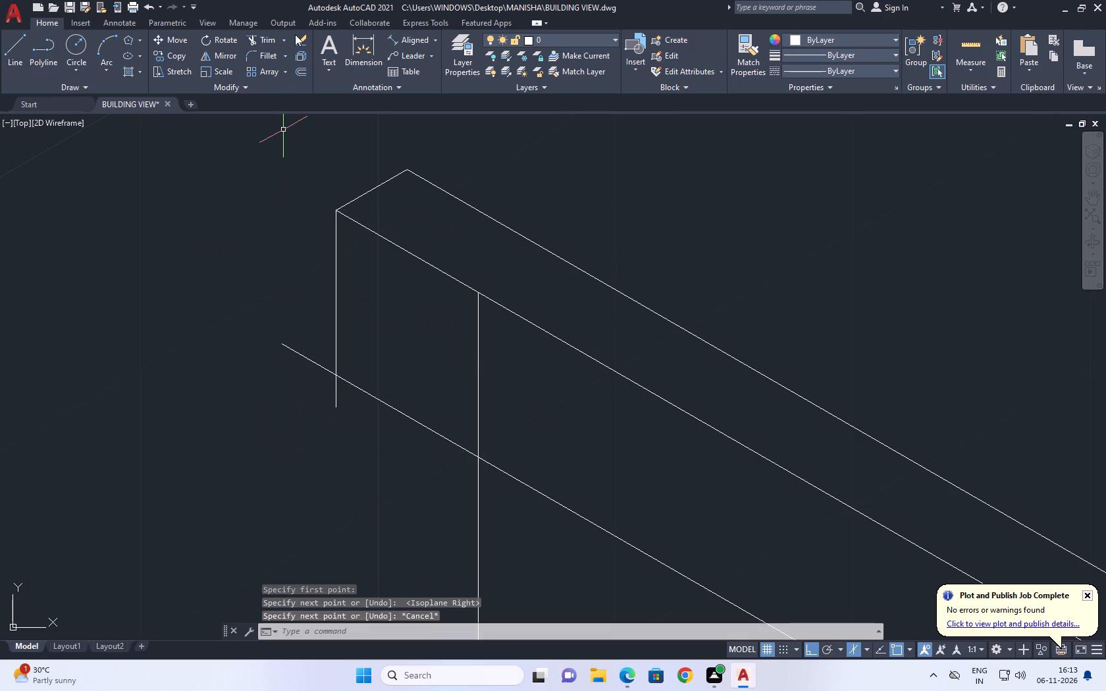
Trim the crossing ends of the new vertical line and the lower band line at the overhang's corner.
{"action": "left_click", "coordinate": [271, 36]}
{"action": "scroll", "coordinate": [295, 386], "scroll_direction": "up", "scroll_amount": 2}
{"action": "left_click", "coordinate": [302, 286]}
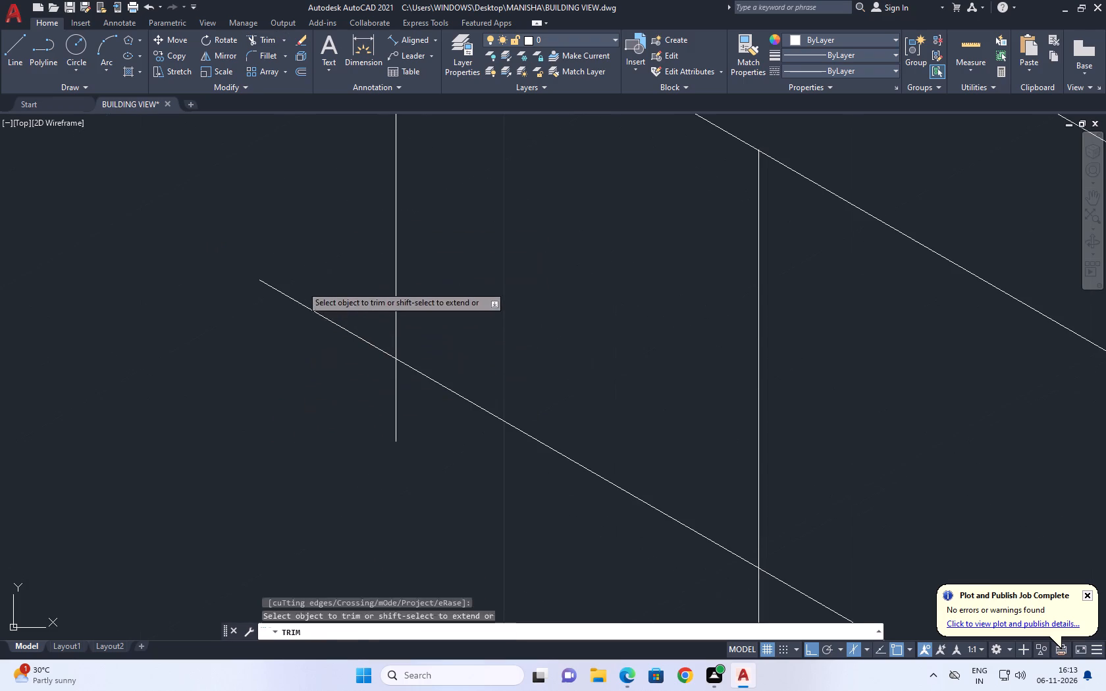
{"action": "left_click", "coordinate": [453, 441]}
{"action": "right_click", "coordinate": [490, 269]}
{"action": "left_click", "coordinate": [537, 295]}
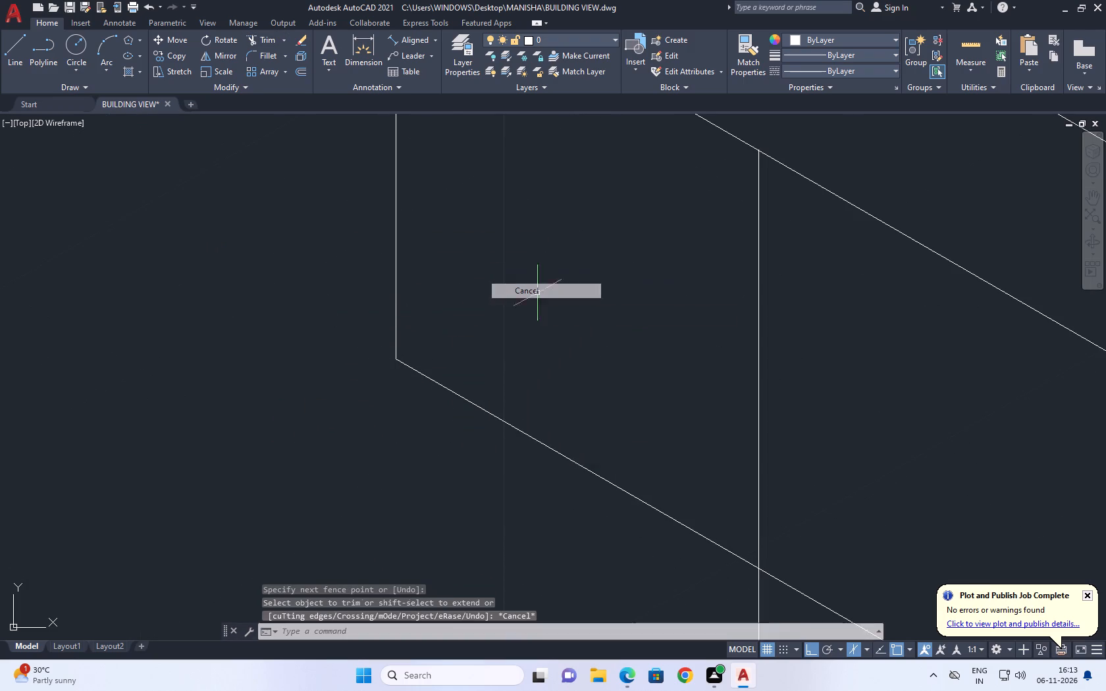
Trim the piece of the long wall's far vertical edge that lies inside the top band.
{"action": "scroll", "coordinate": [415, 297], "scroll_direction": "up", "scroll_amount": 1}
{"action": "scroll", "coordinate": [411, 298], "scroll_direction": "down", "scroll_amount": 3}
{"action": "middle_click_drag", "start_coordinate": [581, 396], "coordinate": [513, 301]}
{"action": "scroll", "coordinate": [505, 290], "scroll_direction": "down", "scroll_amount": 3}
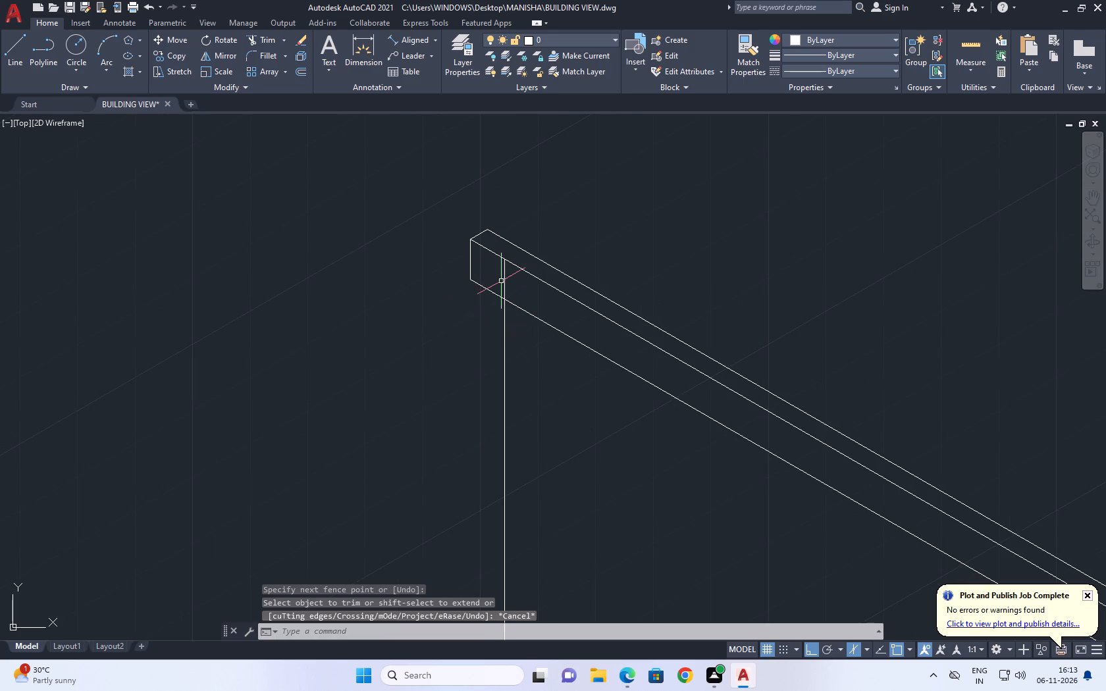
{"action": "scroll", "coordinate": [504, 279], "scroll_direction": "up", "scroll_amount": 1}
{"action": "scroll", "coordinate": [504, 279], "scroll_direction": "down", "scroll_amount": 4}
{"action": "middle_click_drag", "start_coordinate": [585, 295], "coordinate": [576, 291]}
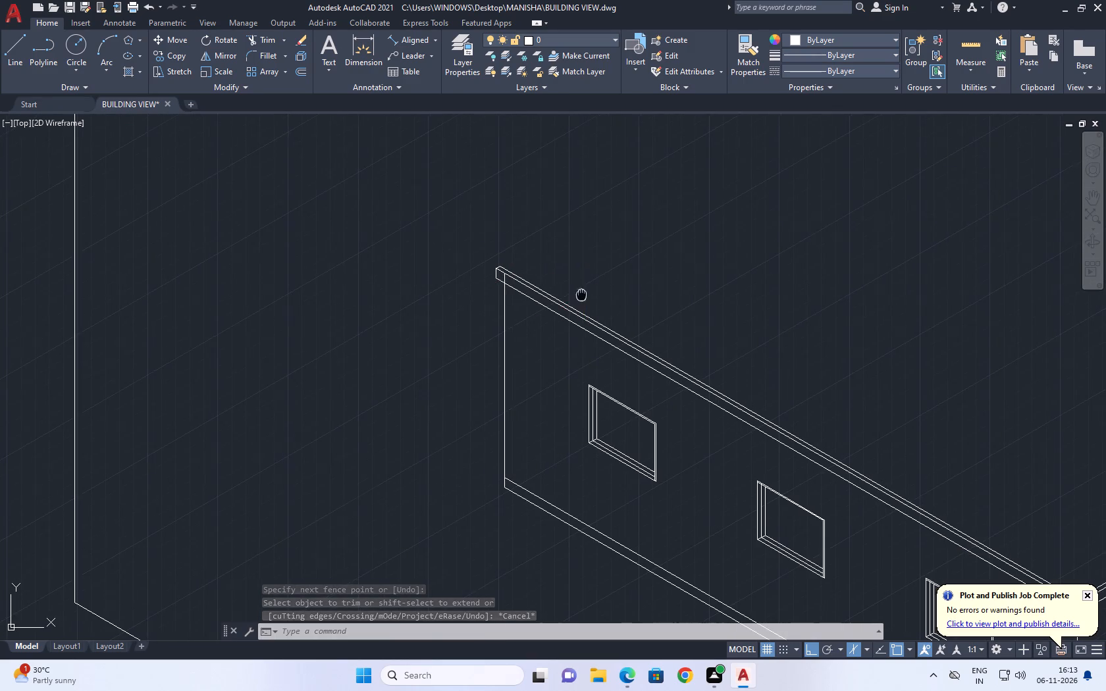
{"action": "middle_click_drag", "start_coordinate": [576, 291], "coordinate": [515, 264]}
{"action": "left_click", "coordinate": [275, 41]}
{"action": "scroll", "coordinate": [449, 247], "scroll_direction": "up", "scroll_amount": 3}
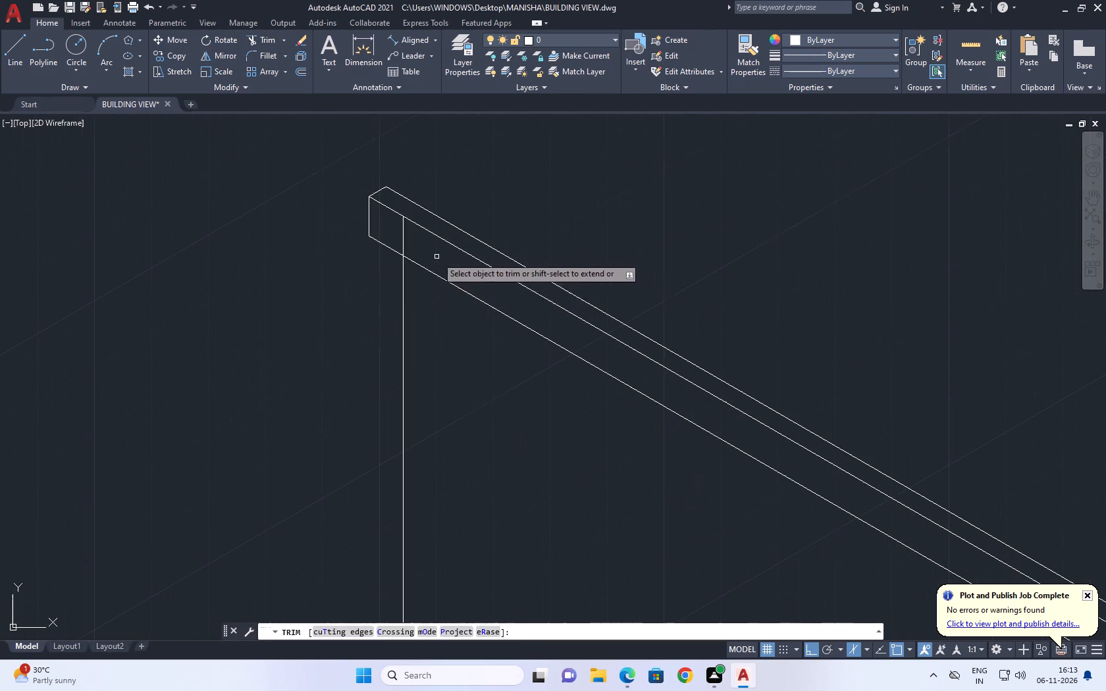
{"action": "left_click", "coordinate": [397, 226]}
{"action": "left_click", "coordinate": [416, 245]}
{"action": "right_click", "coordinate": [525, 163]}
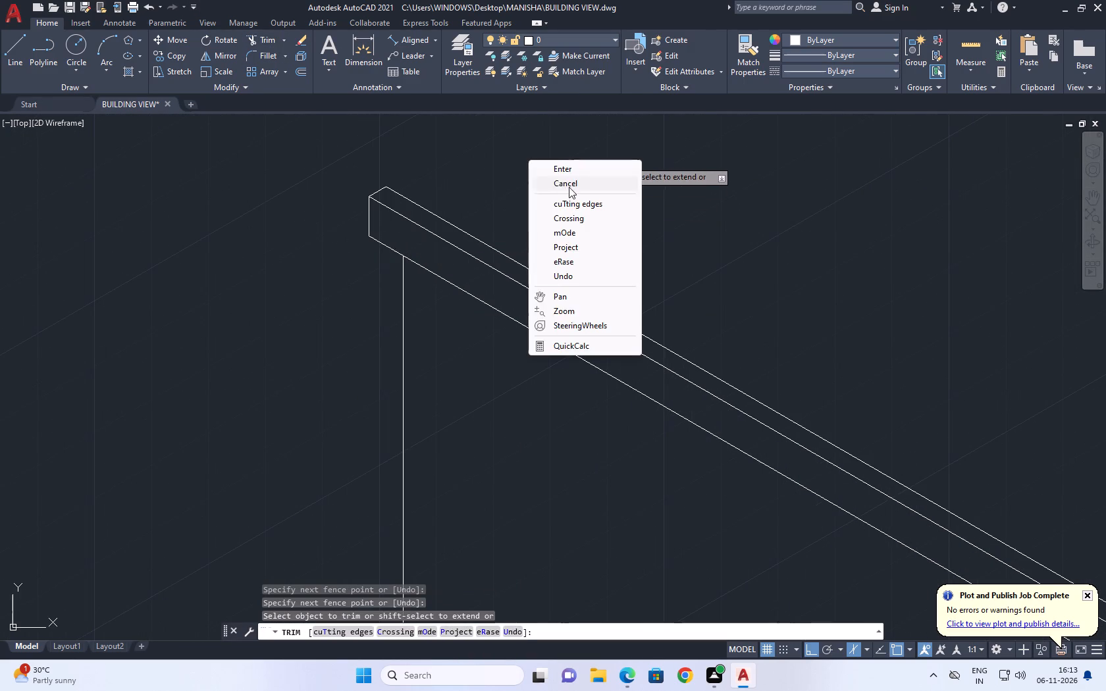
{"action": "left_click", "coordinate": [569, 187]}
Examine the short wall's outer top end and the top band across the whole building view.
{"action": "scroll", "coordinate": [461, 217], "scroll_direction": "down", "scroll_amount": 7}
{"action": "middle_click_drag", "start_coordinate": [586, 294], "coordinate": [587, 304]}
{"action": "scroll", "coordinate": [592, 277], "scroll_direction": "up", "scroll_amount": 2}
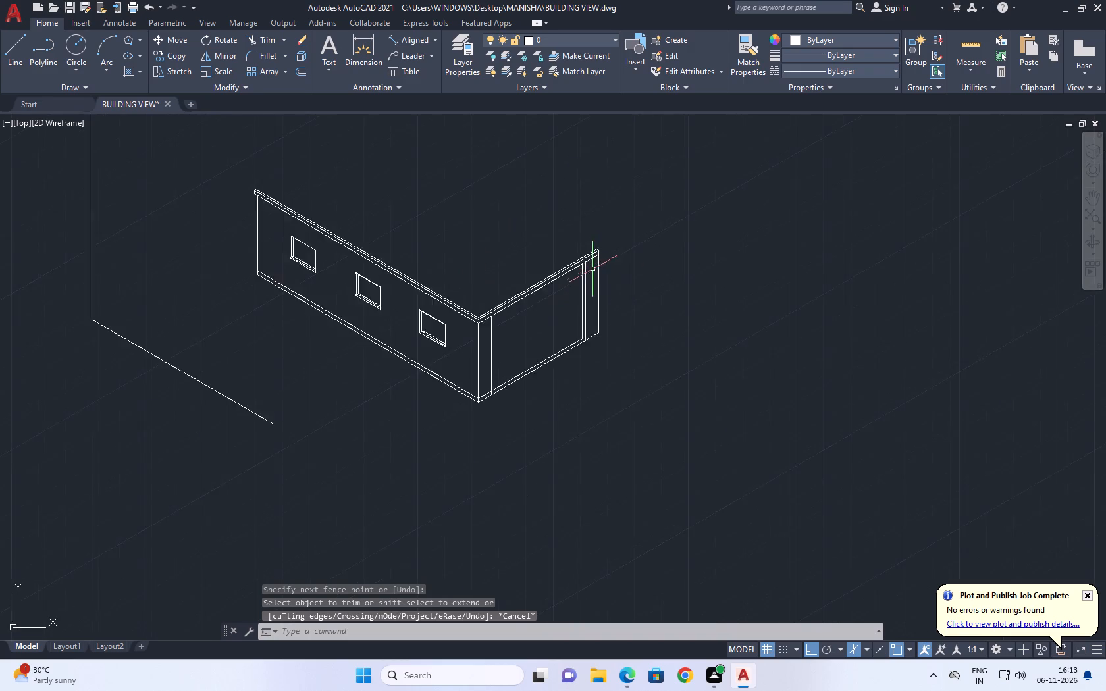
{"action": "scroll", "coordinate": [592, 268], "scroll_direction": "up", "scroll_amount": 3}
{"action": "middle_click_drag", "start_coordinate": [371, 284], "coordinate": [512, 333]}
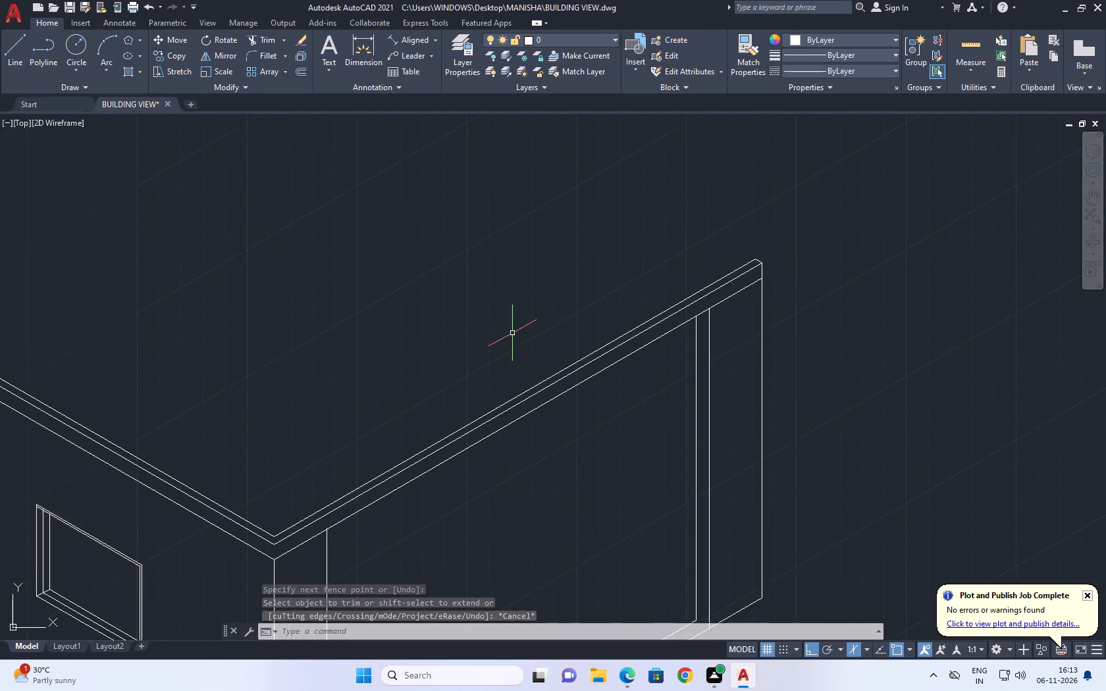
{"action": "scroll", "coordinate": [512, 333], "scroll_direction": "down", "scroll_amount": 2}
{"action": "middle_click_drag", "start_coordinate": [51, 326], "coordinate": [122, 348]}
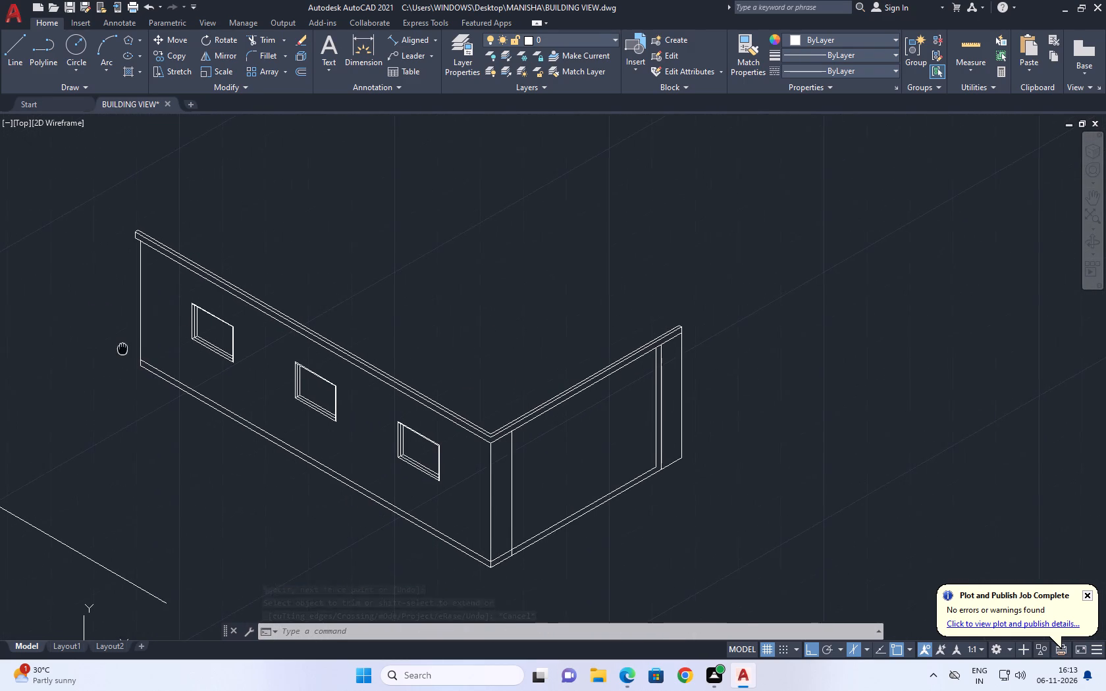
{"action": "middle_click_drag", "start_coordinate": [122, 348], "coordinate": [126, 350]}
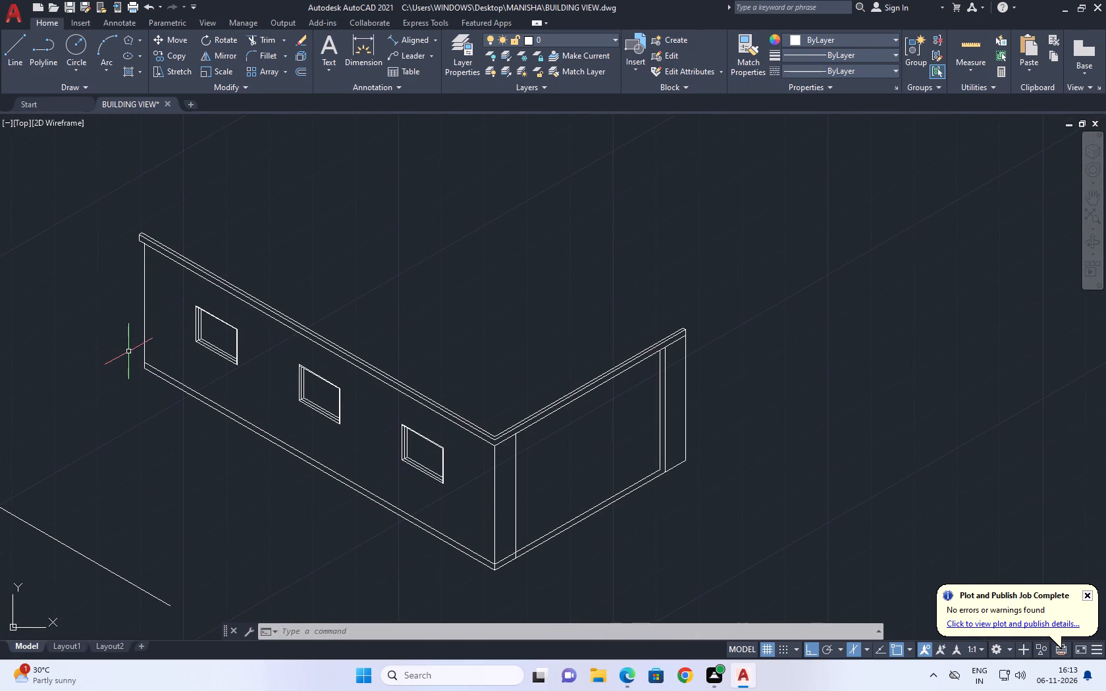
{"action": "middle_click_drag", "start_coordinate": [168, 254], "coordinate": [182, 312]}
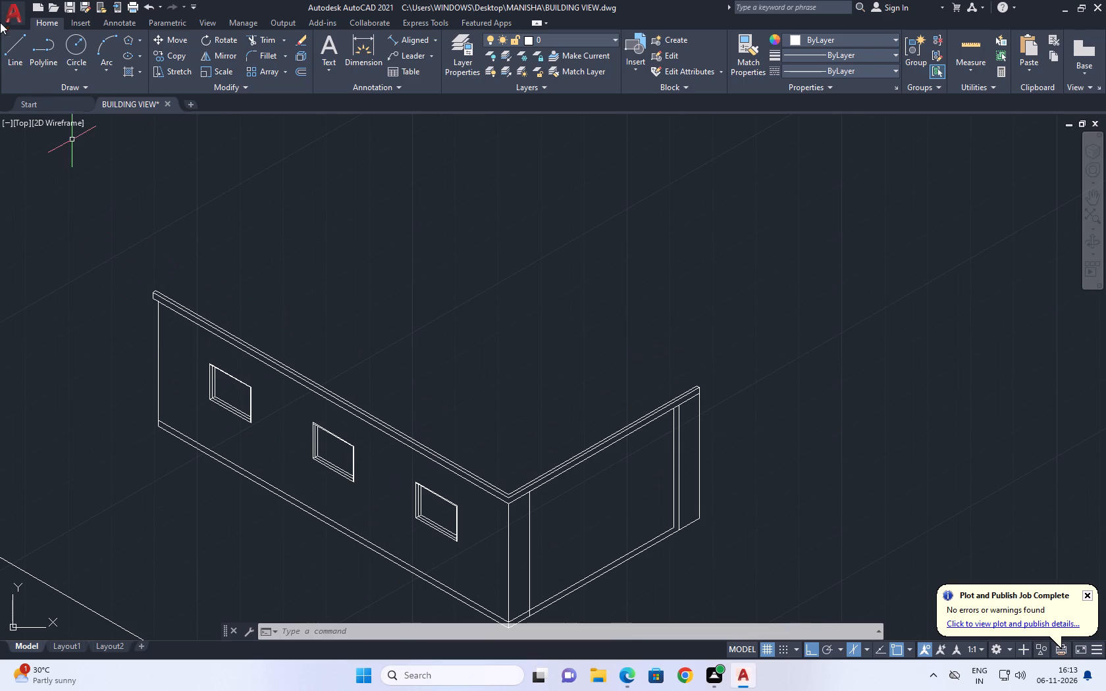
Draw a short line at 30° from the top band's upper corner at the long wall's far end, extending its end edge.
{"action": "left_click", "coordinate": [11, 42]}
{"action": "scroll", "coordinate": [171, 288], "scroll_direction": "up", "scroll_amount": 3}
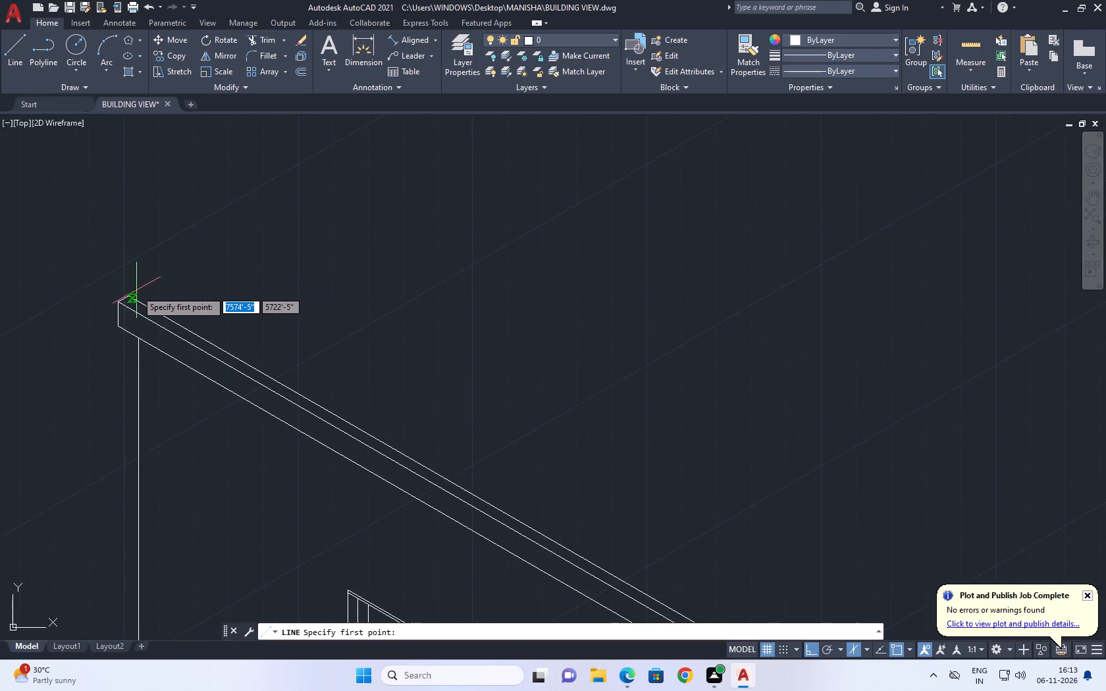
{"action": "scroll", "coordinate": [136, 290], "scroll_direction": "up", "scroll_amount": 1}
{"action": "left_click", "coordinate": [123, 297]}
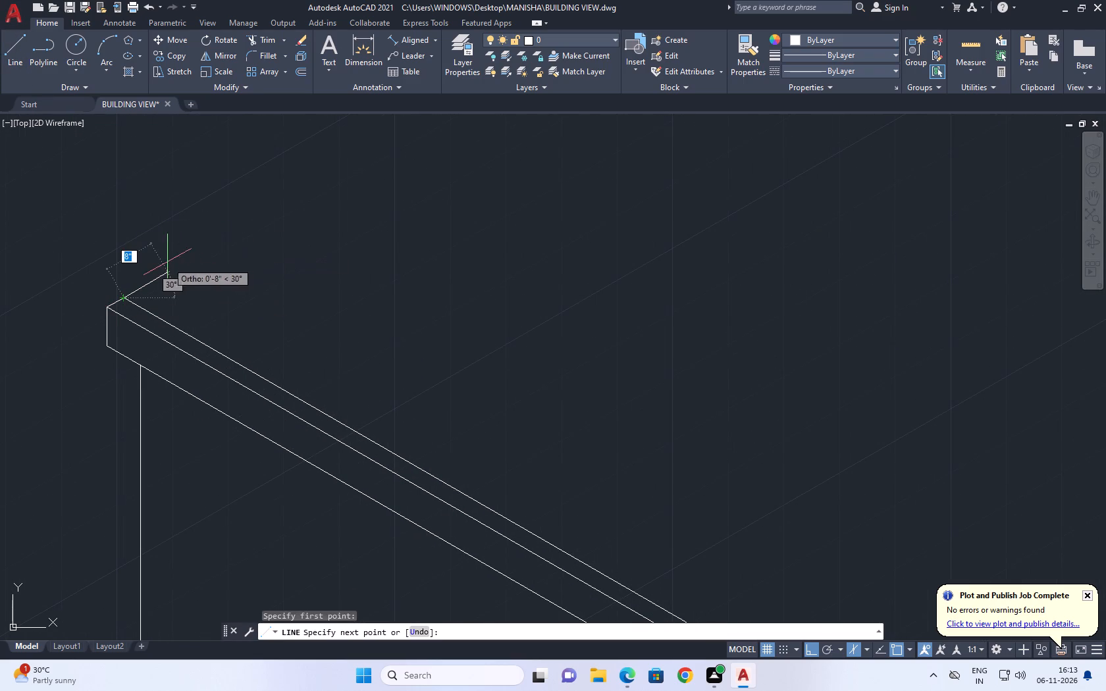
{"action": "left_click", "coordinate": [196, 255]}
{"action": "right_click", "coordinate": [242, 193]}
{"action": "left_click", "coordinate": [276, 209]}
{"action": "scroll", "coordinate": [244, 243], "scroll_direction": "down", "scroll_amount": 4}
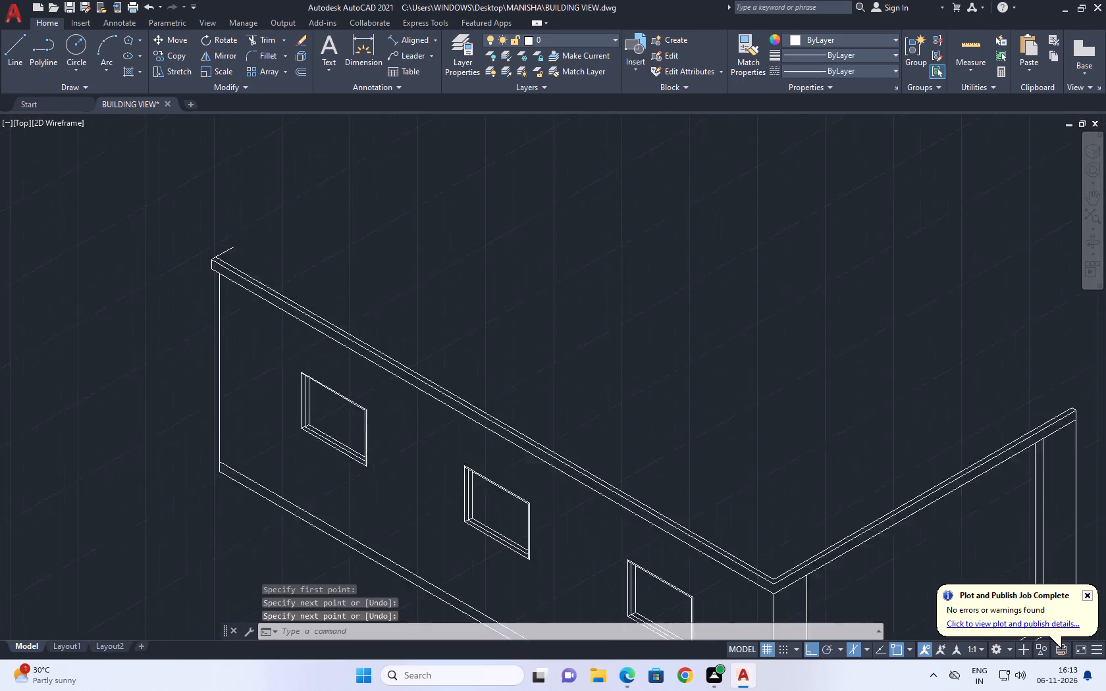
{"action": "middle_click_drag", "start_coordinate": [236, 249], "coordinate": [257, 320]}
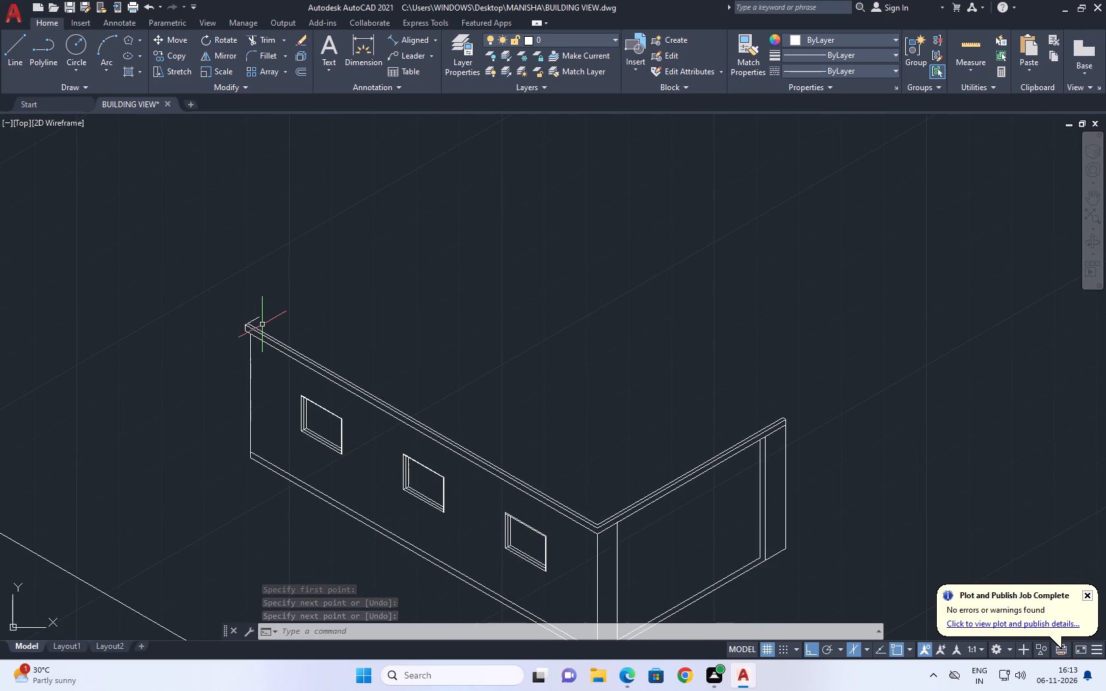
Draw a vertical line from the top of the long wall's far edge up through the band and above it.
{"action": "scroll", "coordinate": [250, 330], "scroll_direction": "up", "scroll_amount": 2}
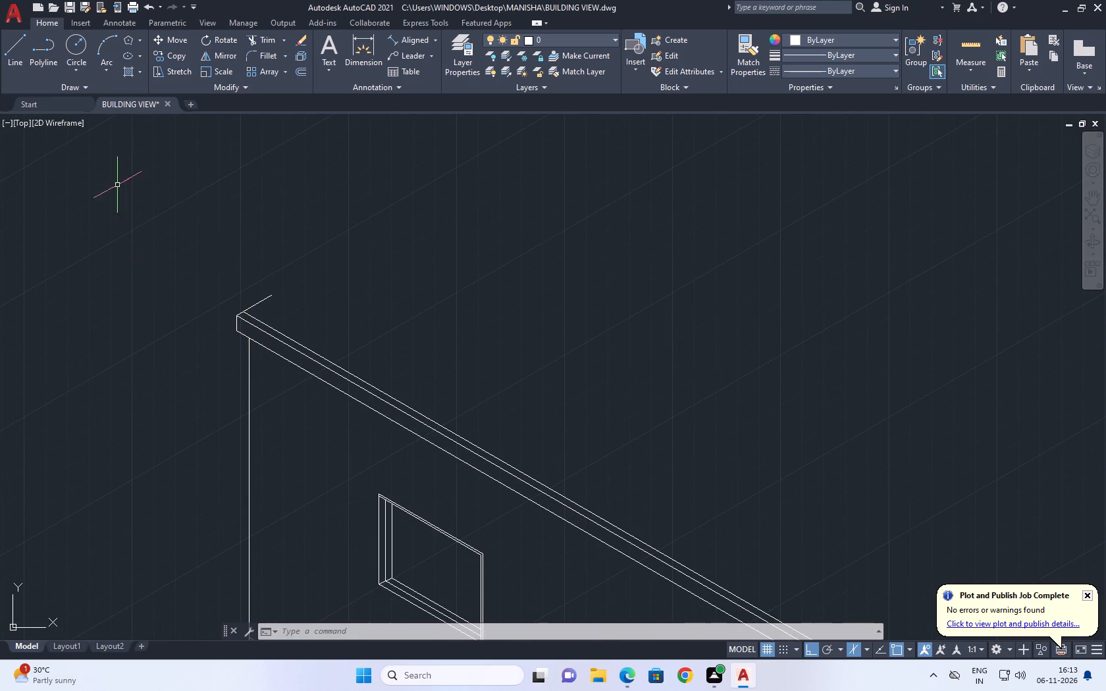
{"action": "left_click", "coordinate": [10, 62]}
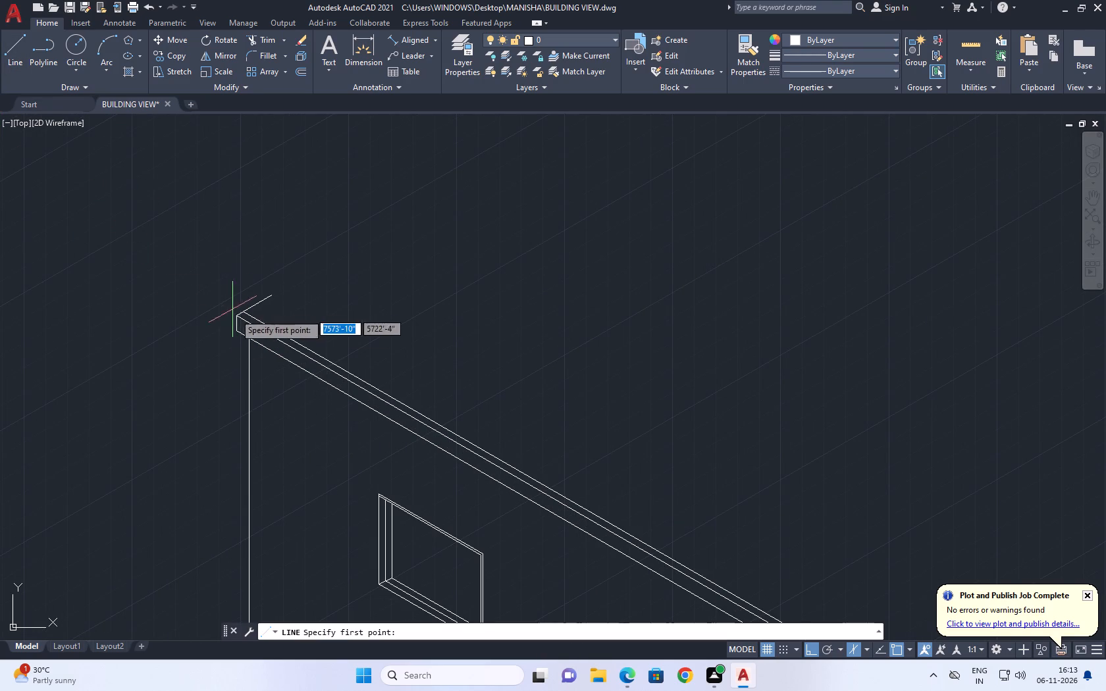
{"action": "left_click", "coordinate": [247, 344]}
{"action": "left_click", "coordinate": [253, 217]}
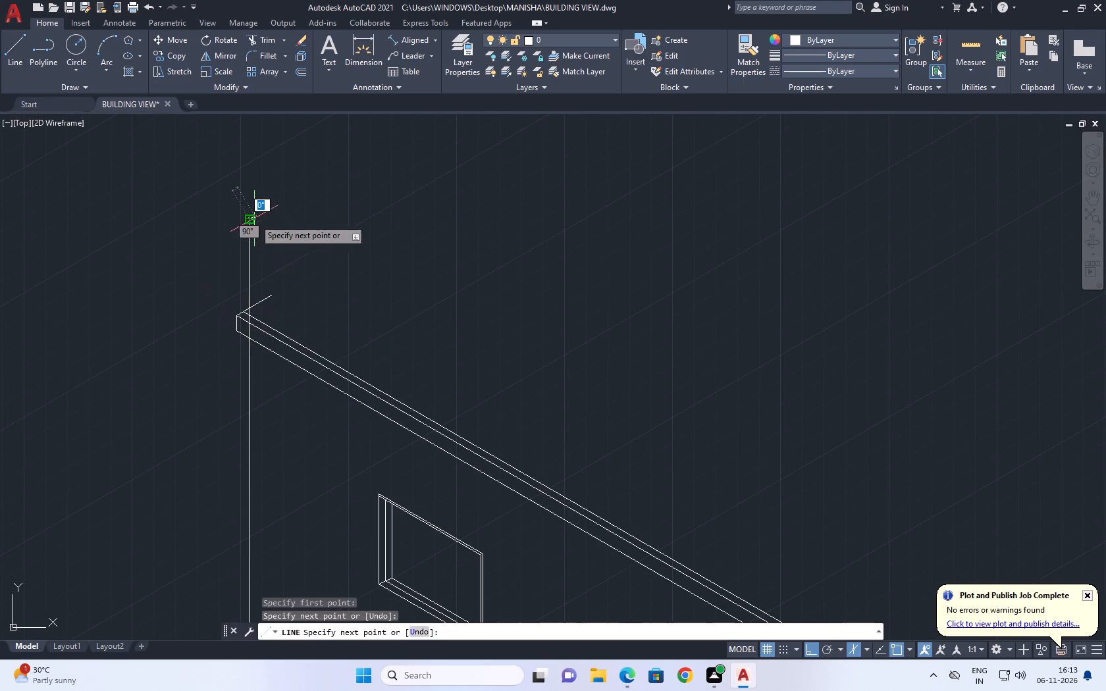
{"action": "right_click", "coordinate": [292, 203]}
{"action": "left_click", "coordinate": [329, 223]}
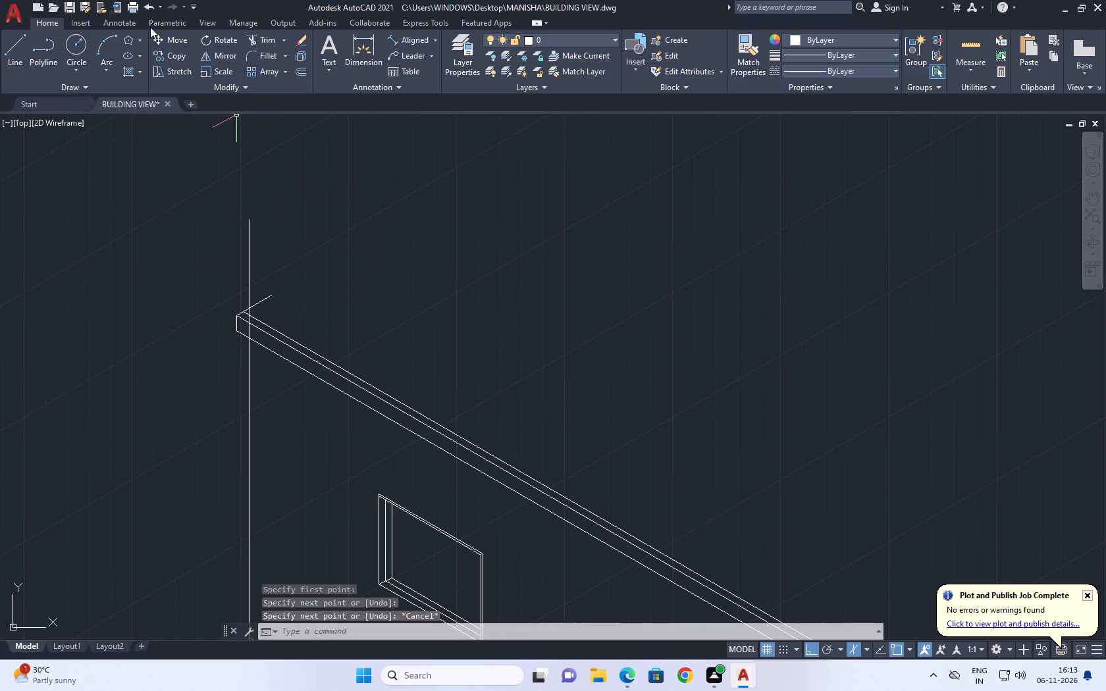
Trim the pieces of the new vertical line that lie inside the top band at the long wall's far end.
{"action": "left_click", "coordinate": [257, 36]}
{"action": "scroll", "coordinate": [257, 322], "scroll_direction": "up", "scroll_amount": 3}
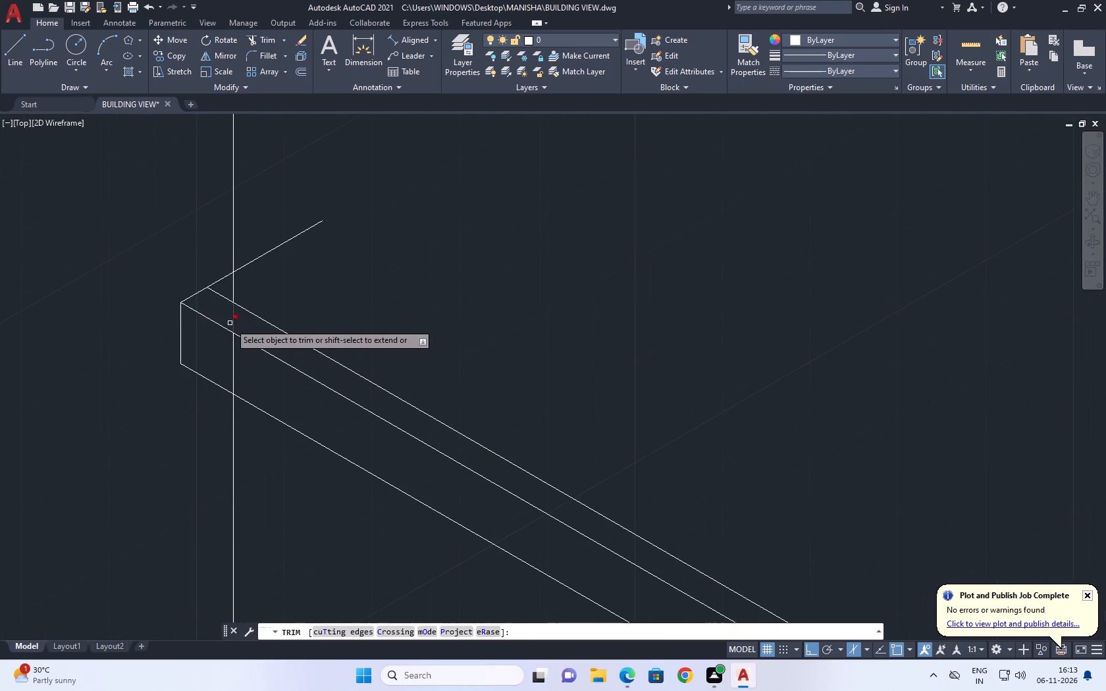
{"action": "left_click_drag", "start_coordinate": [230, 320], "coordinate": [236, 319]}
{"action": "left_click", "coordinate": [244, 324]}
{"action": "left_click", "coordinate": [232, 359]}
{"action": "left_click", "coordinate": [258, 377]}
{"action": "left_click", "coordinate": [247, 369]}
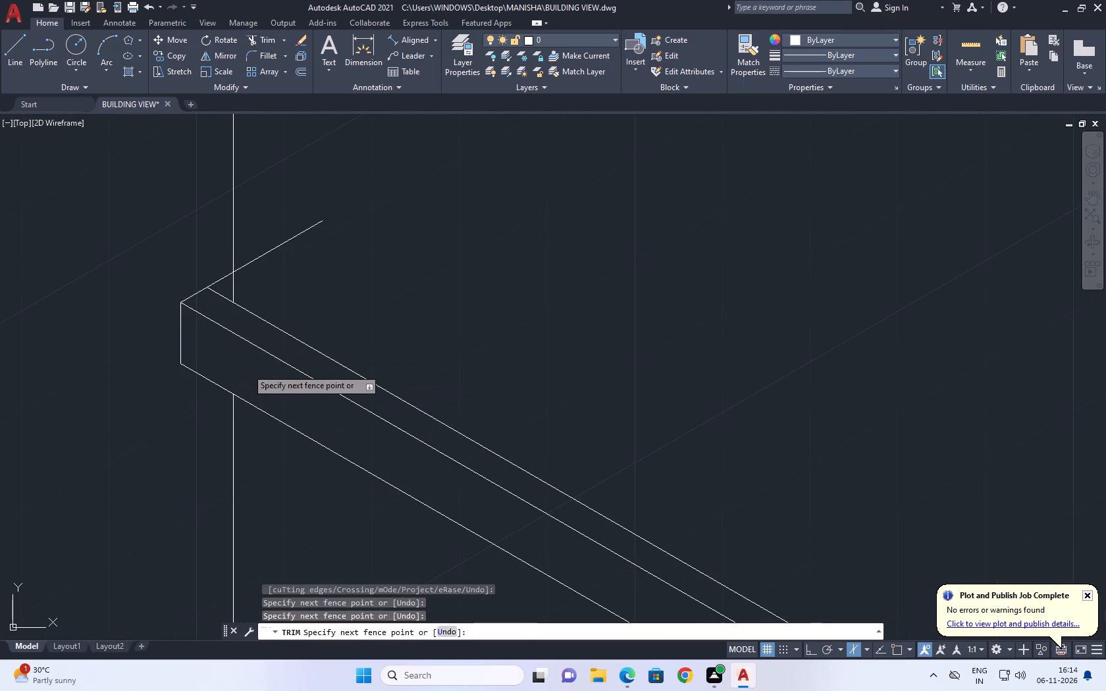
{"action": "right_click", "coordinate": [467, 269]}
{"action": "left_click_drag", "start_coordinate": [508, 283], "coordinate": [508, 293]}
{"action": "scroll", "coordinate": [356, 287], "scroll_direction": "down", "scroll_amount": 3}
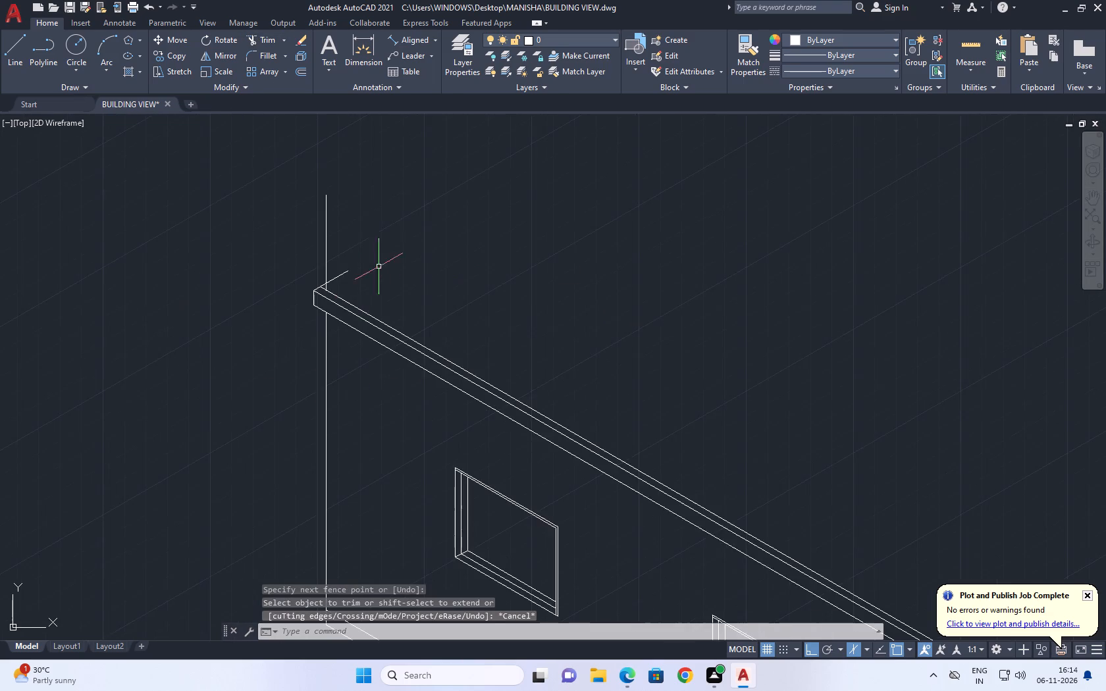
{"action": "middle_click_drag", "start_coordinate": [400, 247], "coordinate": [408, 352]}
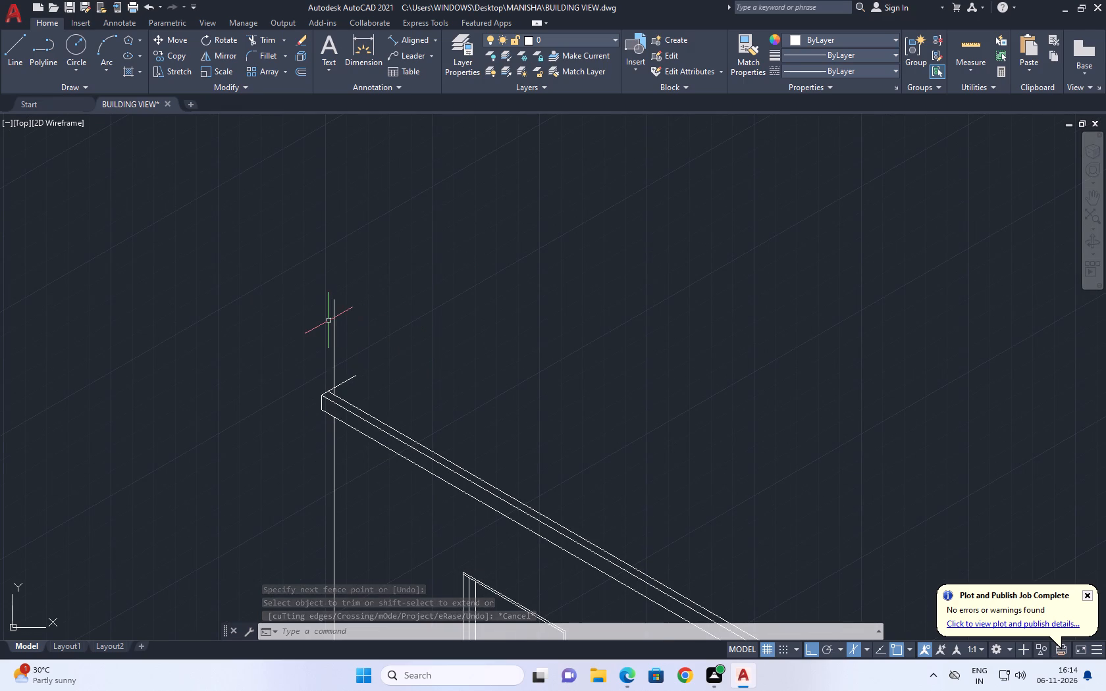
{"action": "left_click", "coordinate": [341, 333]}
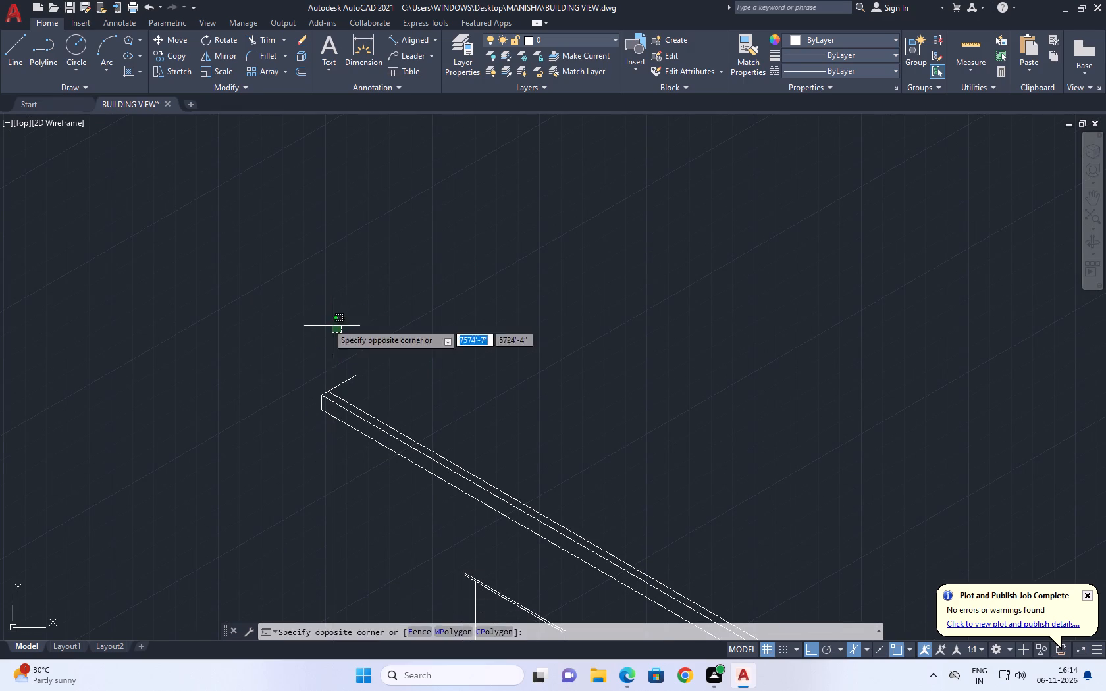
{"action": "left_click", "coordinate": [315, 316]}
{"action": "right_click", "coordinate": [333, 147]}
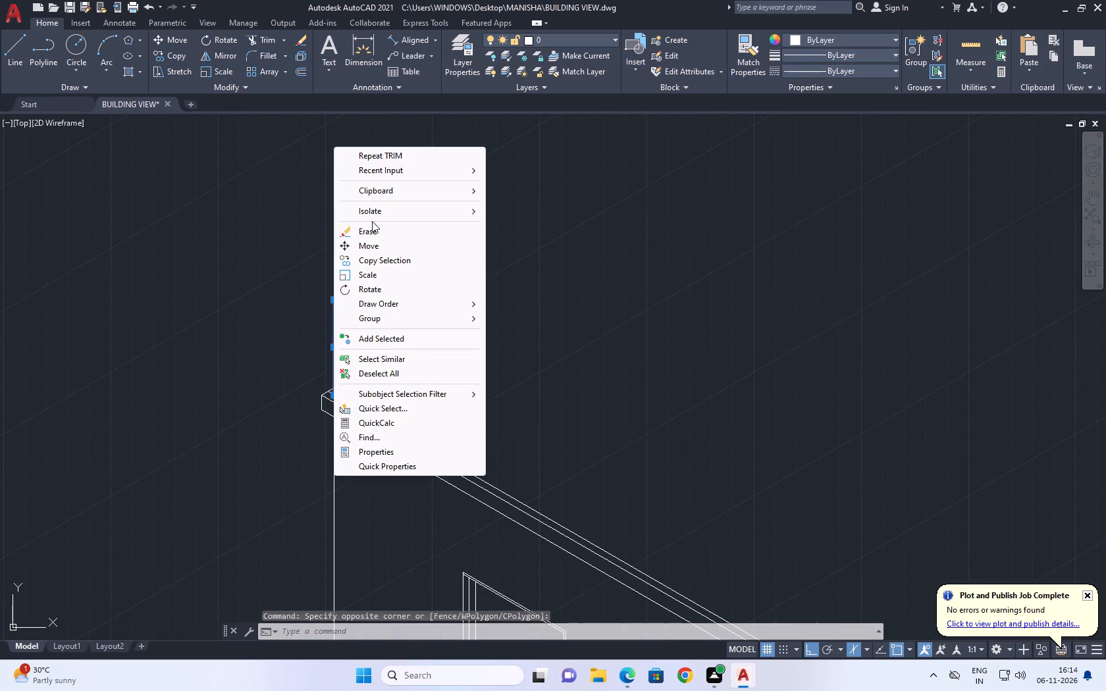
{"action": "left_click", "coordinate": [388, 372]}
Draw a 9'6" vertical line upward from the lower end of the vertical line above the band at the long wall's far end.
{"action": "left_click", "coordinate": [16, 51]}
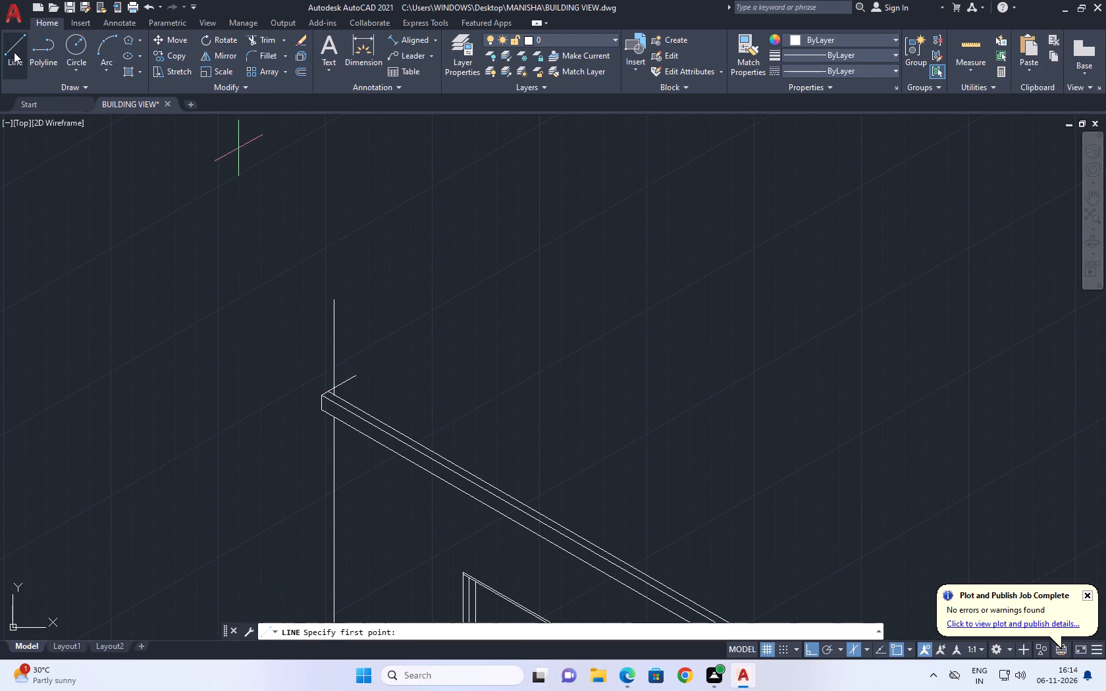
{"action": "scroll", "coordinate": [349, 392], "scroll_direction": "up", "scroll_amount": 2}
{"action": "left_click", "coordinate": [307, 407]}
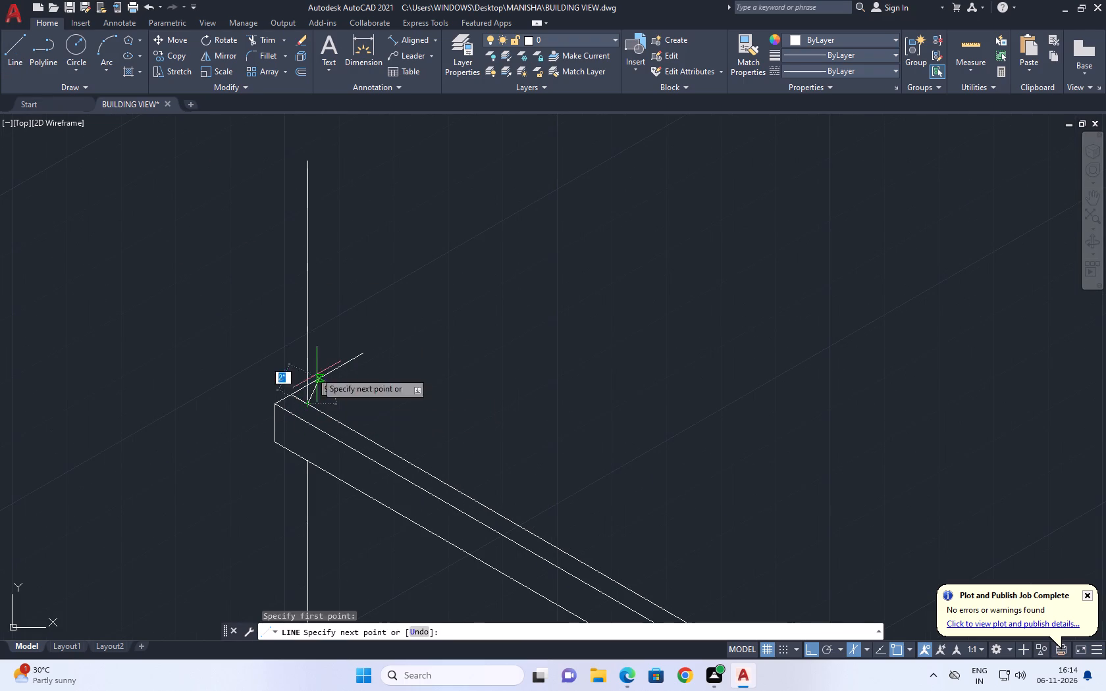
{"action": "scroll", "coordinate": [319, 165], "scroll_direction": "up", "scroll_amount": 1}
{"action": "middle_click_drag", "start_coordinate": [319, 162], "coordinate": [348, 295]}
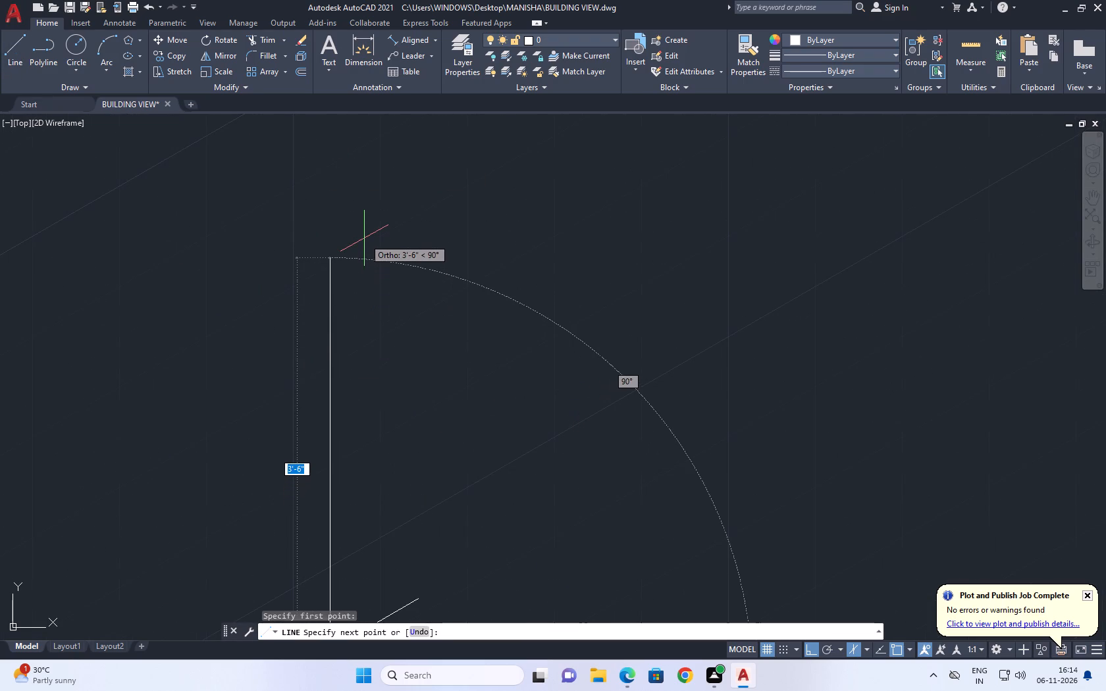
{"action": "type", "text": "9'"}
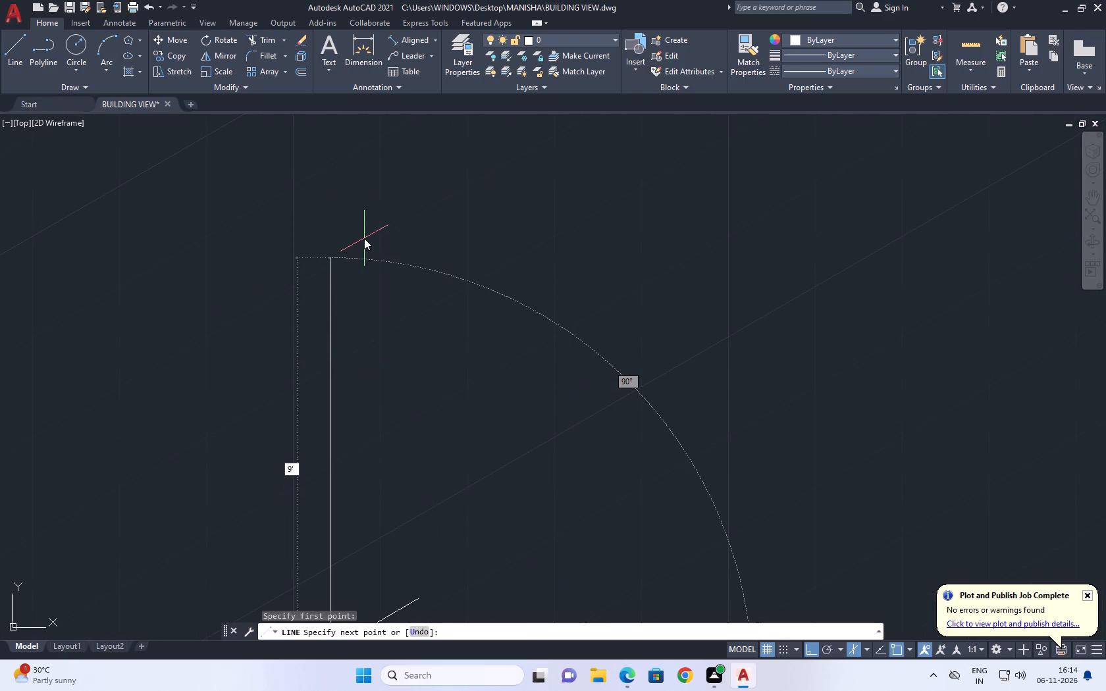
{"action": "key", "text": "6"}
{"action": "key", "text": "Return"}
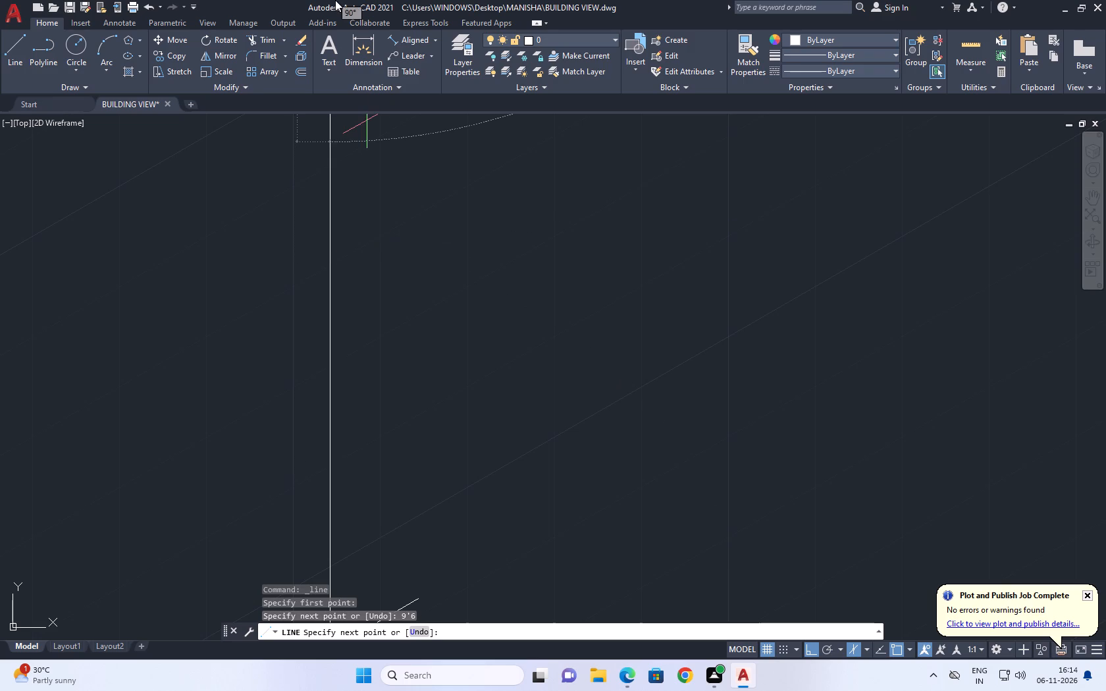
{"action": "scroll", "coordinate": [384, 207], "scroll_direction": "down", "scroll_amount": 3}
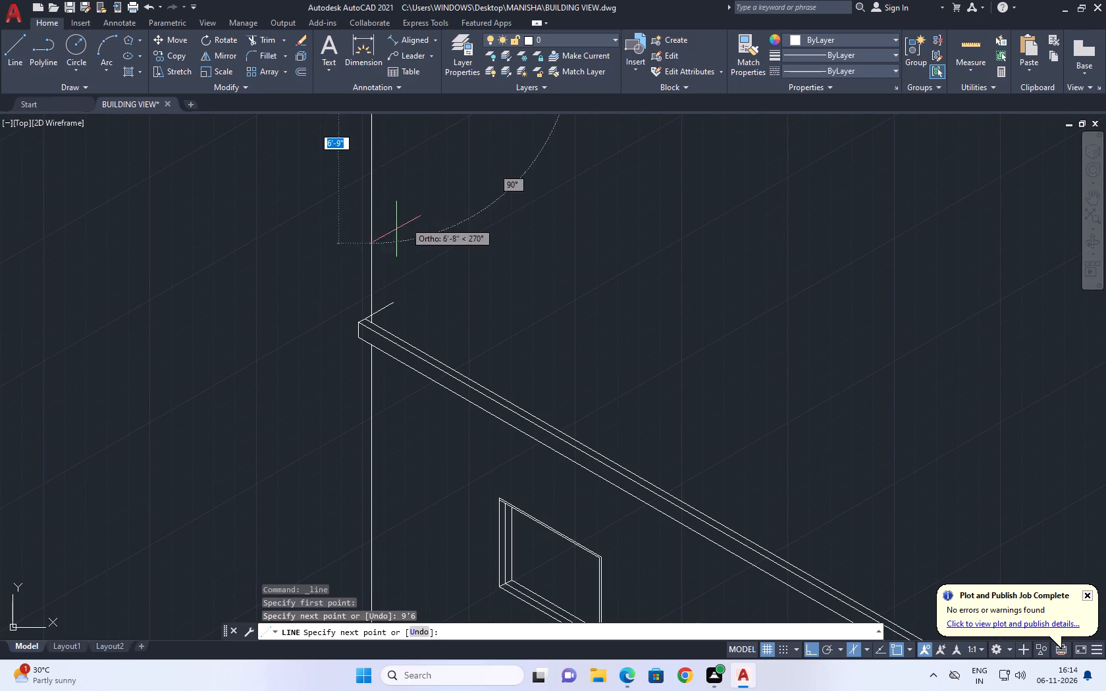
{"action": "scroll", "coordinate": [435, 272], "scroll_direction": "down", "scroll_amount": 3}
{"action": "middle_click_drag", "start_coordinate": [452, 249], "coordinate": [314, 315]}
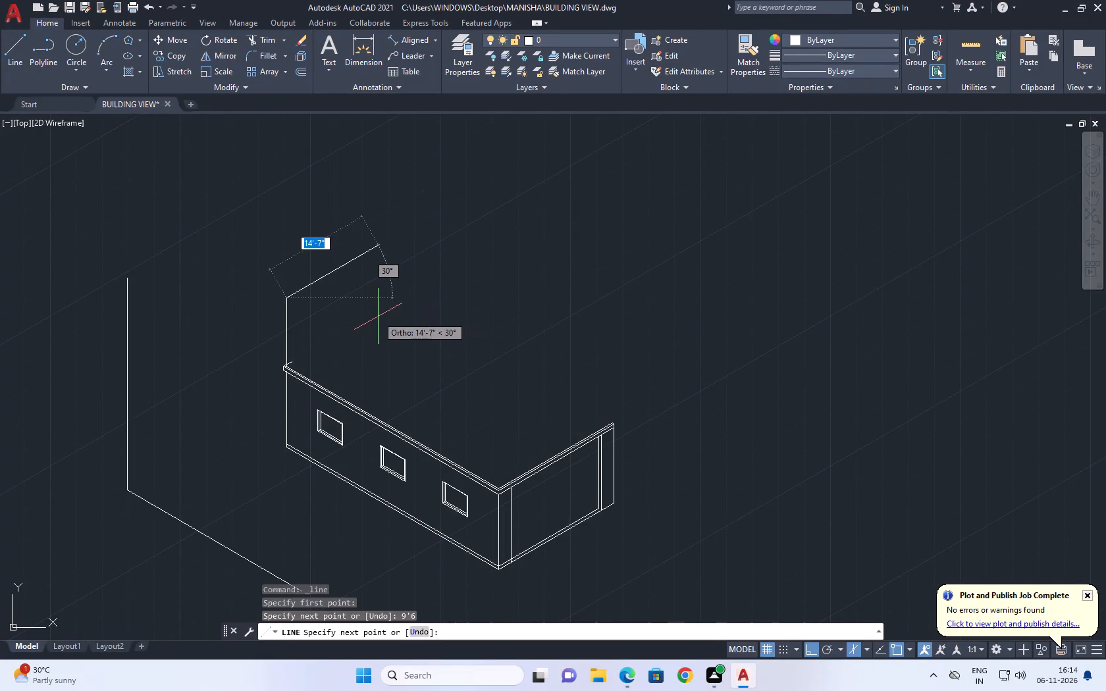
{"action": "right_click", "coordinate": [388, 299]}
{"action": "left_click", "coordinate": [419, 320]}
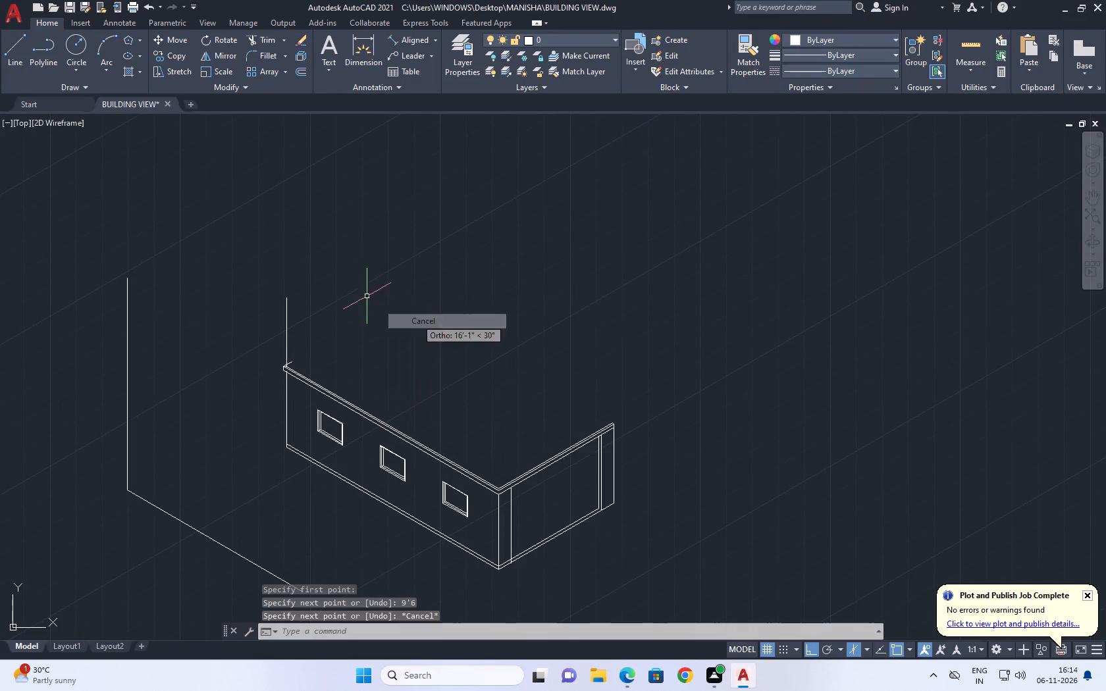
On the left isoplane, copy the vertical lines above the band about 31' along the long wall toward the building's near corner.
{"action": "scroll", "coordinate": [216, 350], "scroll_direction": "up", "scroll_amount": 1}
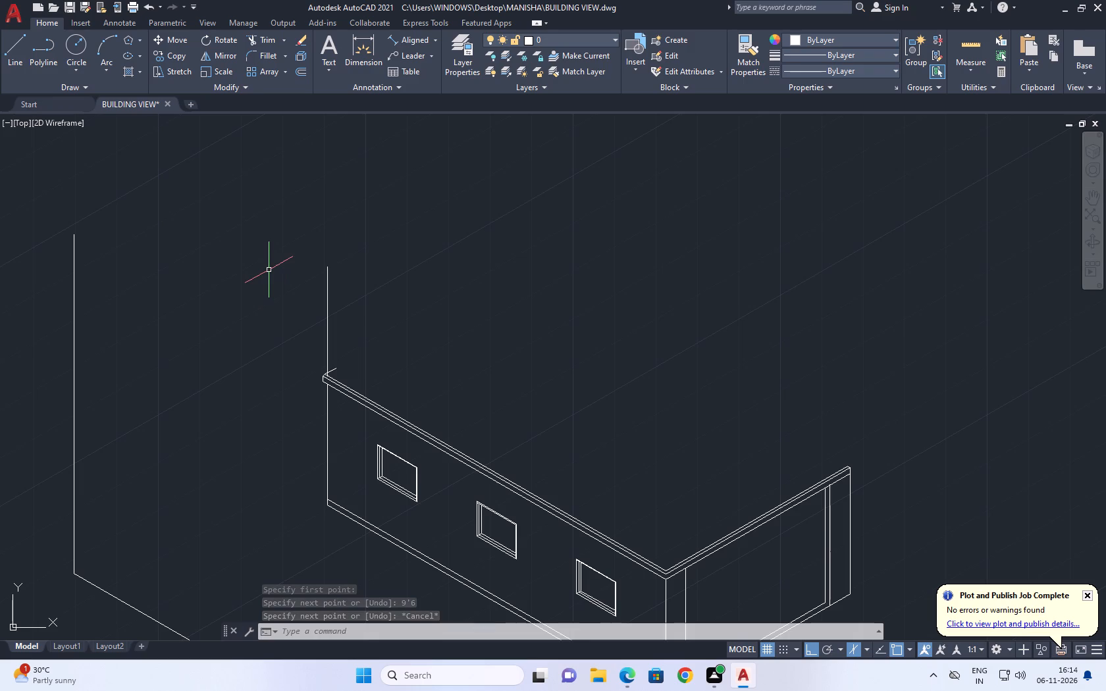
{"action": "middle_click_drag", "start_coordinate": [366, 345], "coordinate": [406, 271]}
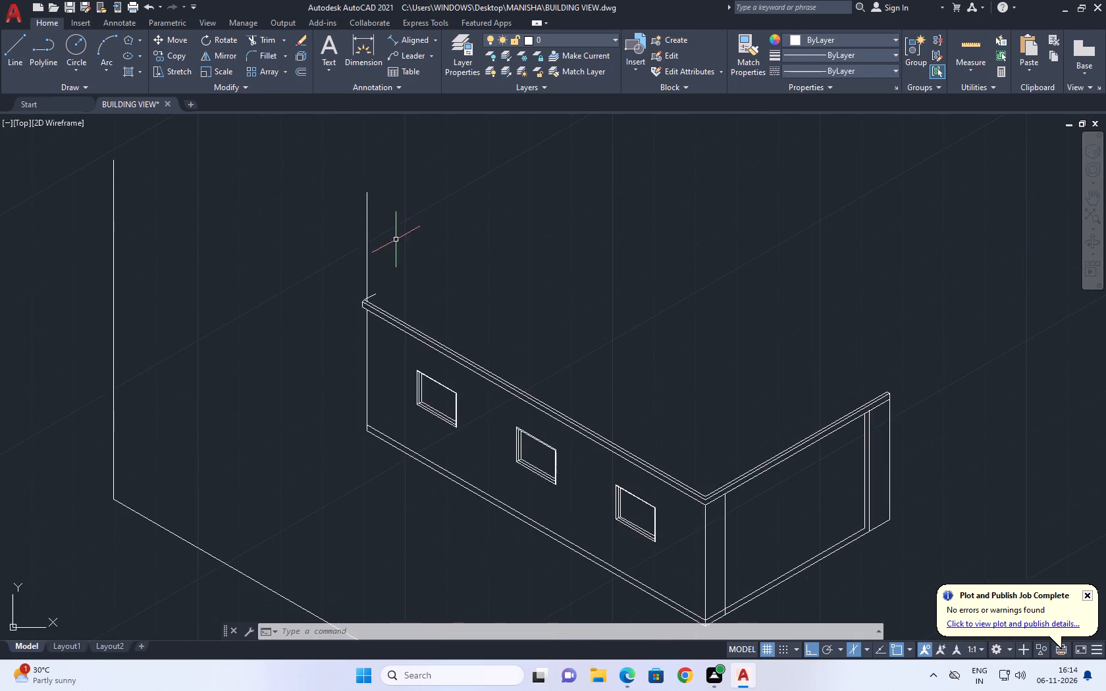
{"action": "scroll", "coordinate": [332, 278], "scroll_direction": "up", "scroll_amount": 3}
{"action": "left_click", "coordinate": [479, 268]}
{"action": "left_click", "coordinate": [444, 248]}
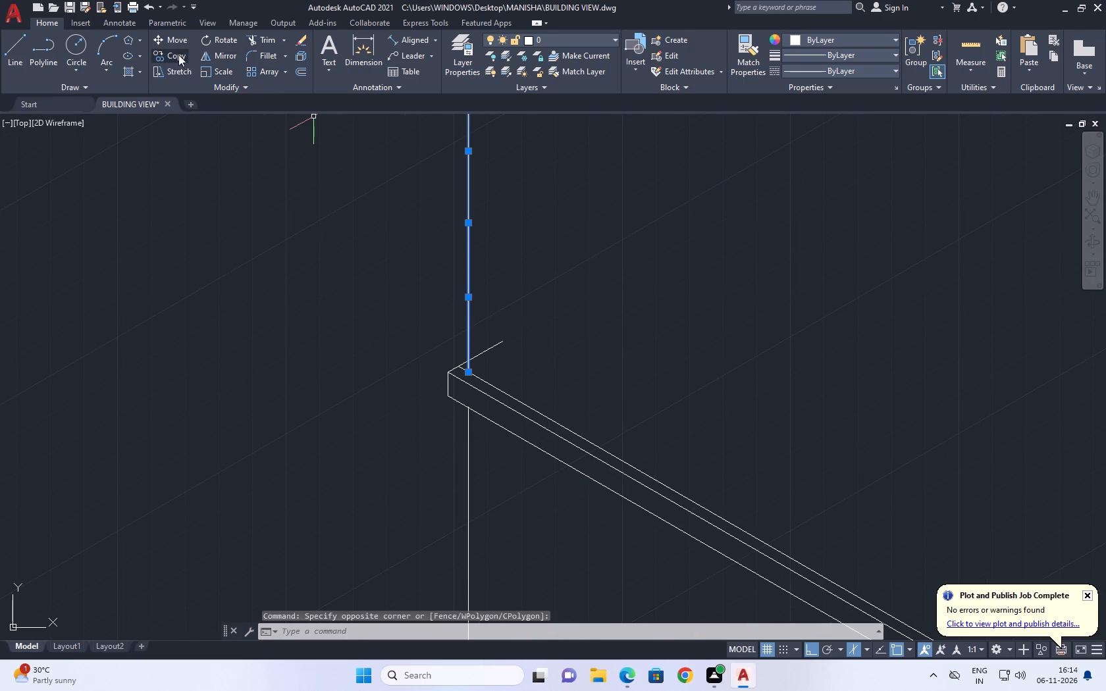
{"action": "left_click", "coordinate": [178, 55]}
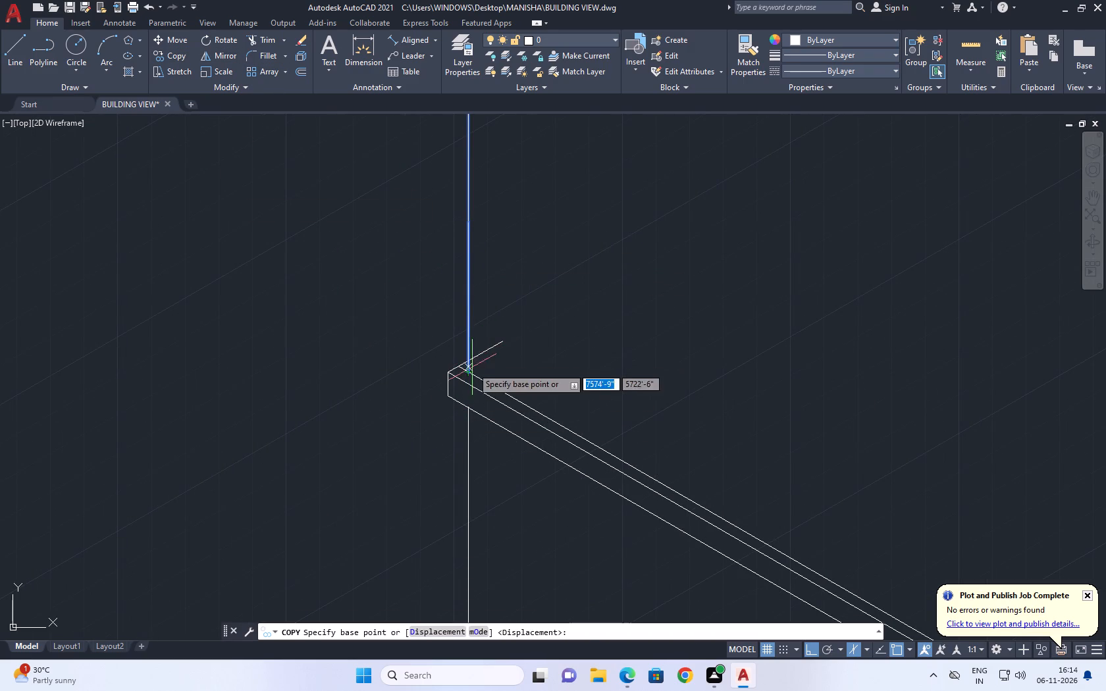
{"action": "left_click", "coordinate": [468, 376]}
{"action": "scroll", "coordinate": [480, 372], "scroll_direction": "down", "scroll_amount": 2}
{"action": "middle_click_drag", "start_coordinate": [698, 471], "coordinate": [508, 372]}
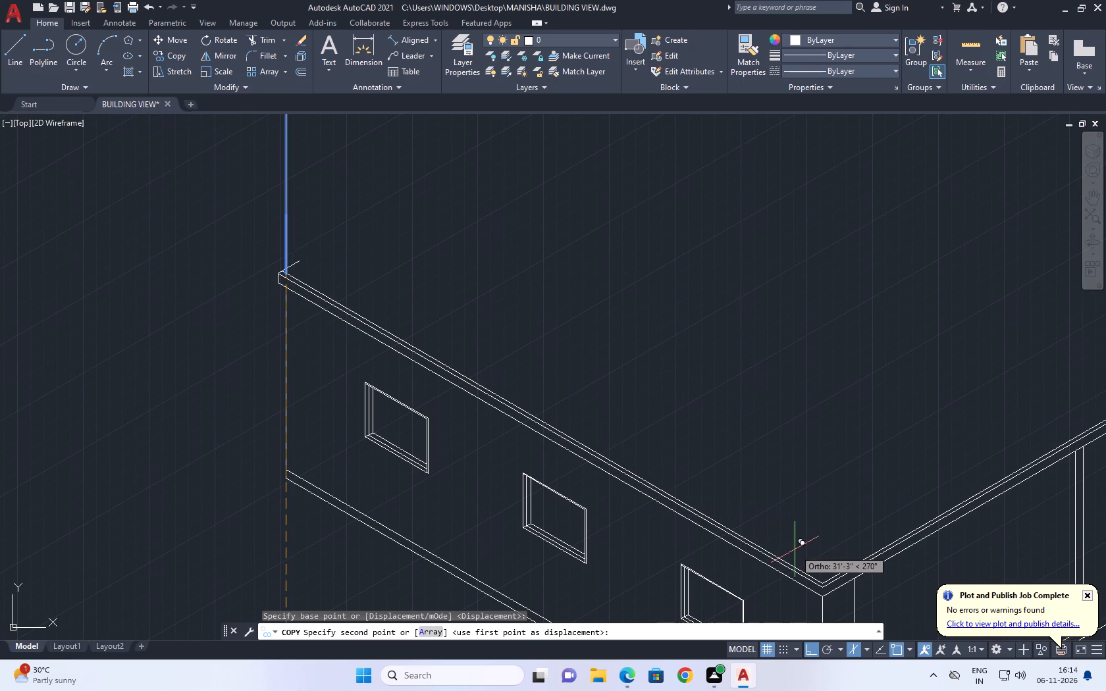
{"action": "key", "text": "F5"}
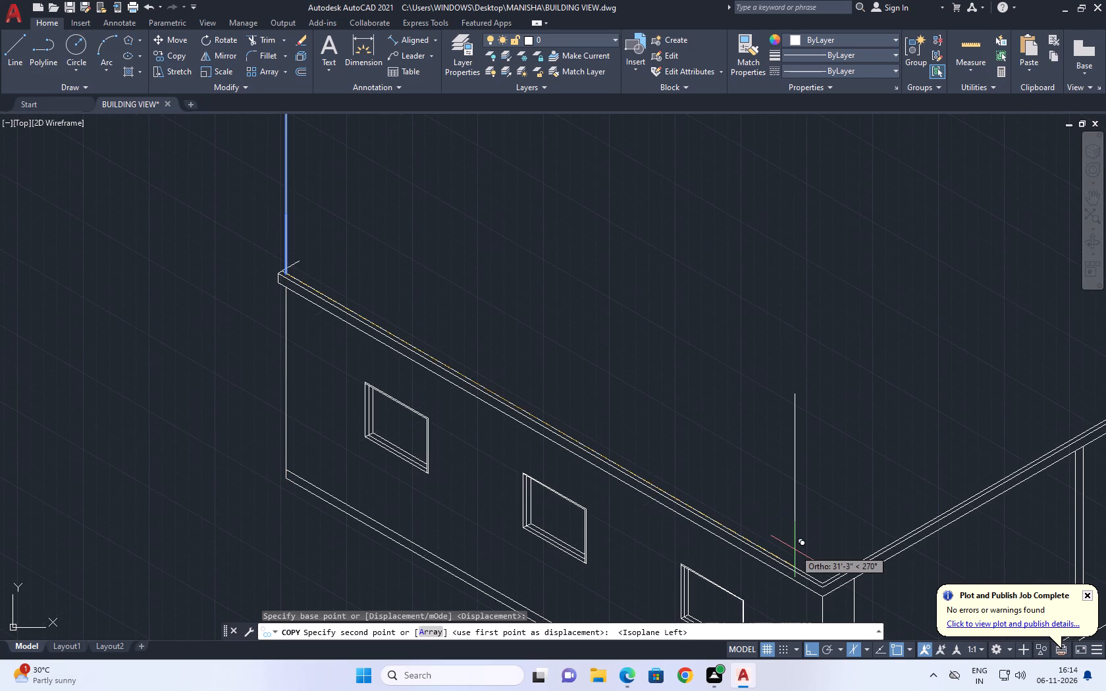
{"action": "scroll", "coordinate": [779, 566], "scroll_direction": "up", "scroll_amount": 2}
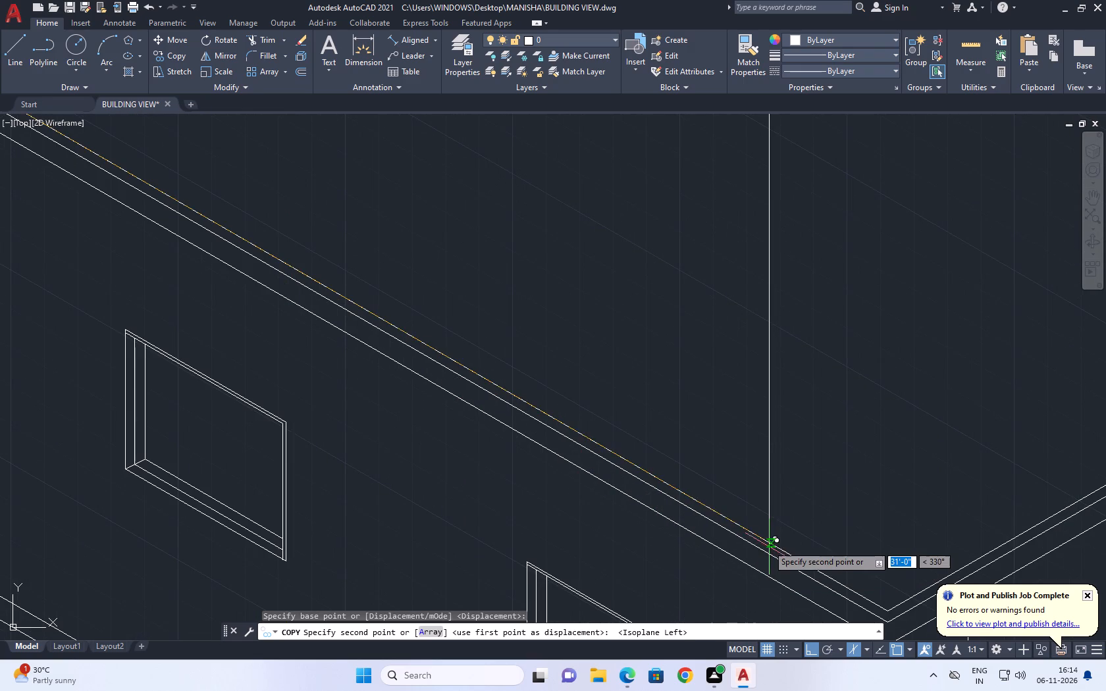
{"action": "left_click", "coordinate": [760, 542]}
{"action": "right_click", "coordinate": [783, 498]}
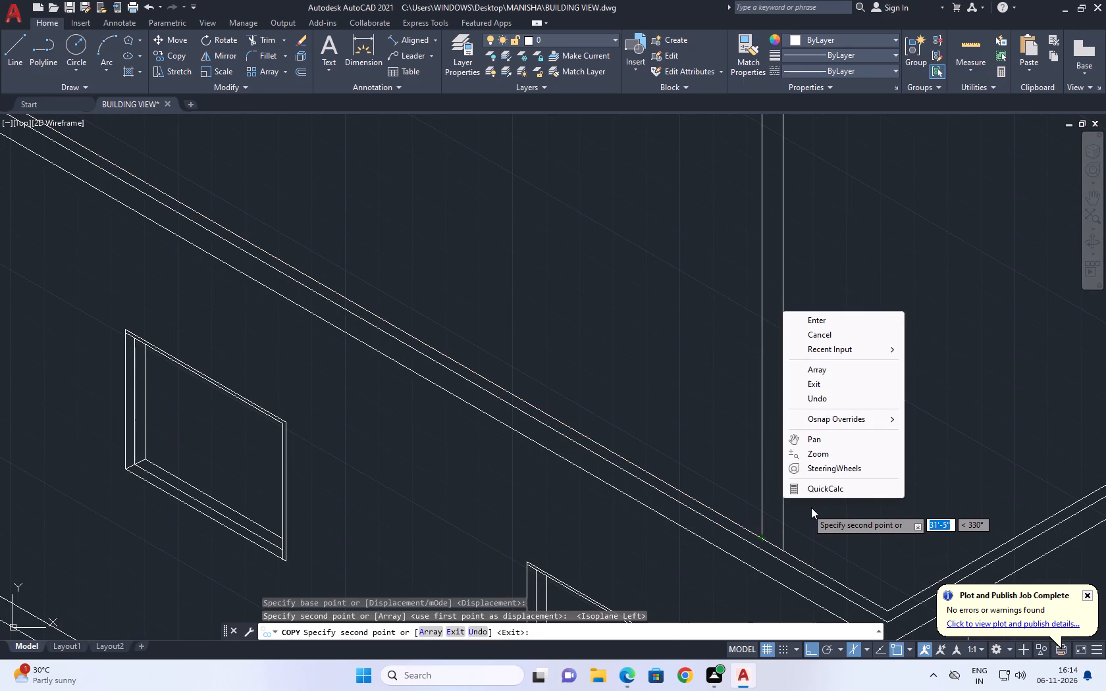
{"action": "left_click", "coordinate": [842, 334]}
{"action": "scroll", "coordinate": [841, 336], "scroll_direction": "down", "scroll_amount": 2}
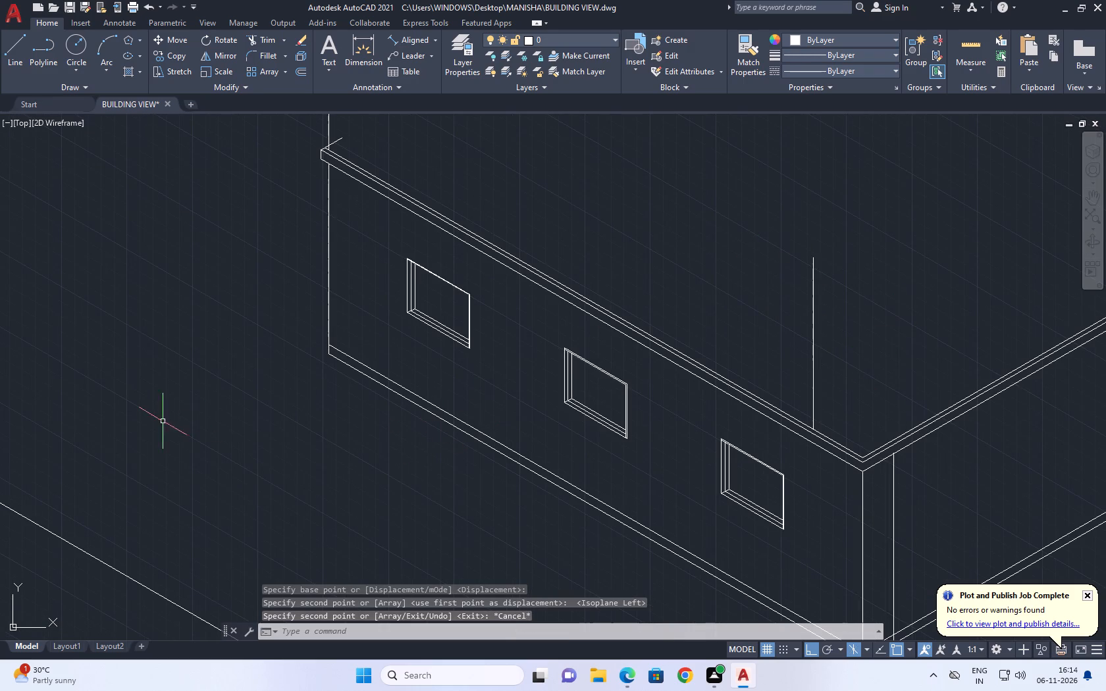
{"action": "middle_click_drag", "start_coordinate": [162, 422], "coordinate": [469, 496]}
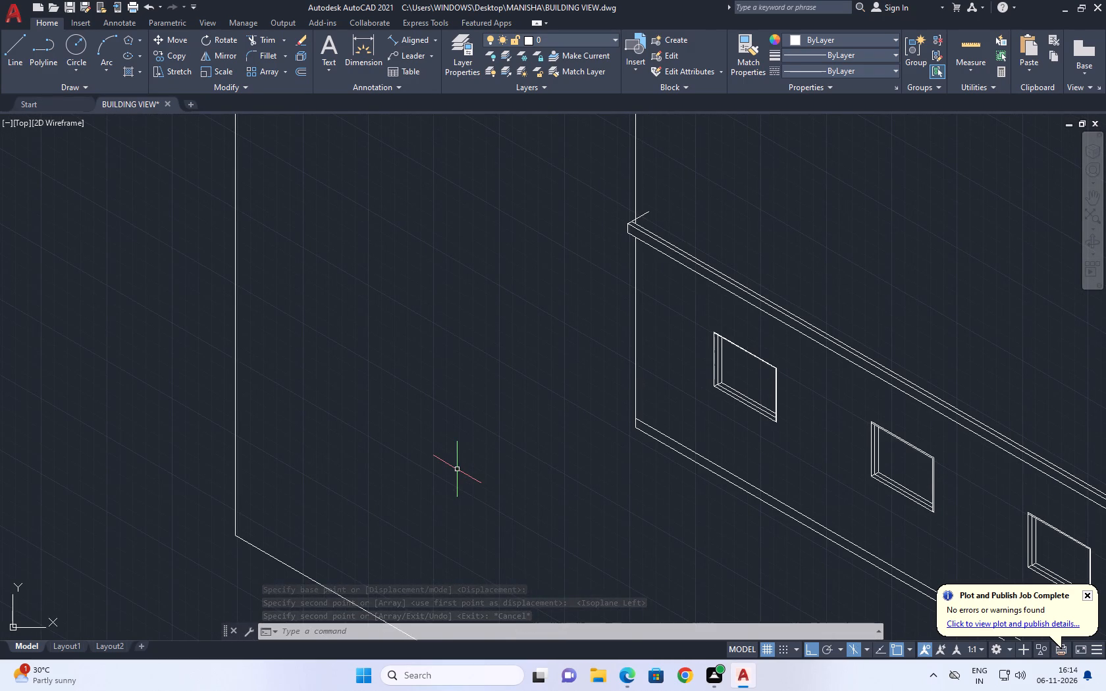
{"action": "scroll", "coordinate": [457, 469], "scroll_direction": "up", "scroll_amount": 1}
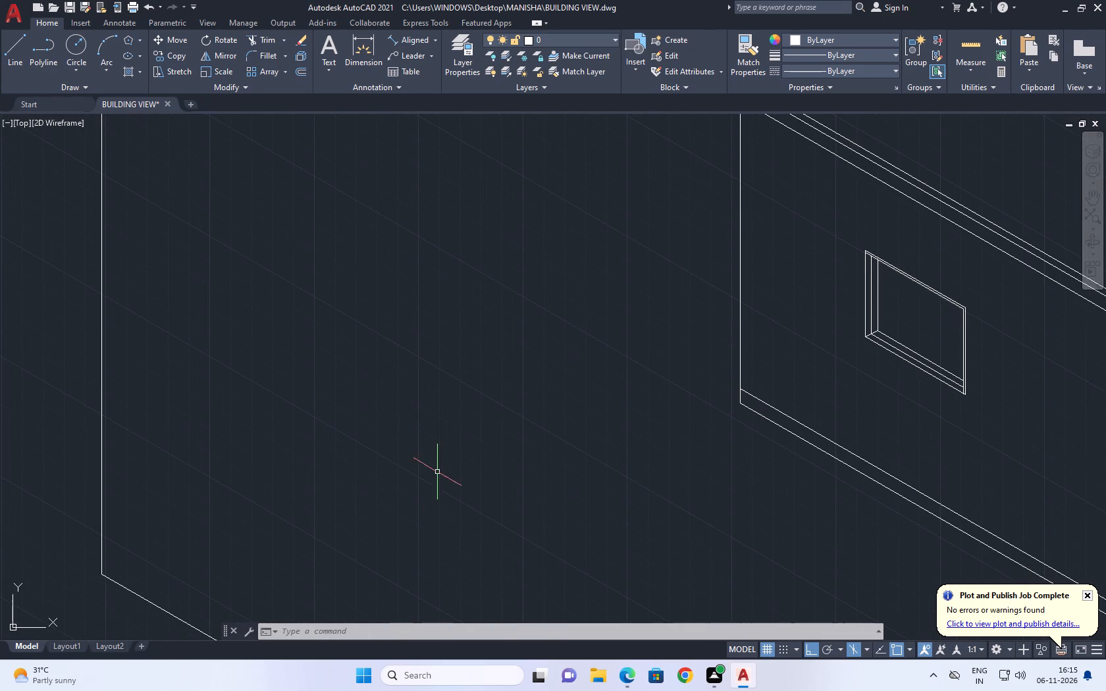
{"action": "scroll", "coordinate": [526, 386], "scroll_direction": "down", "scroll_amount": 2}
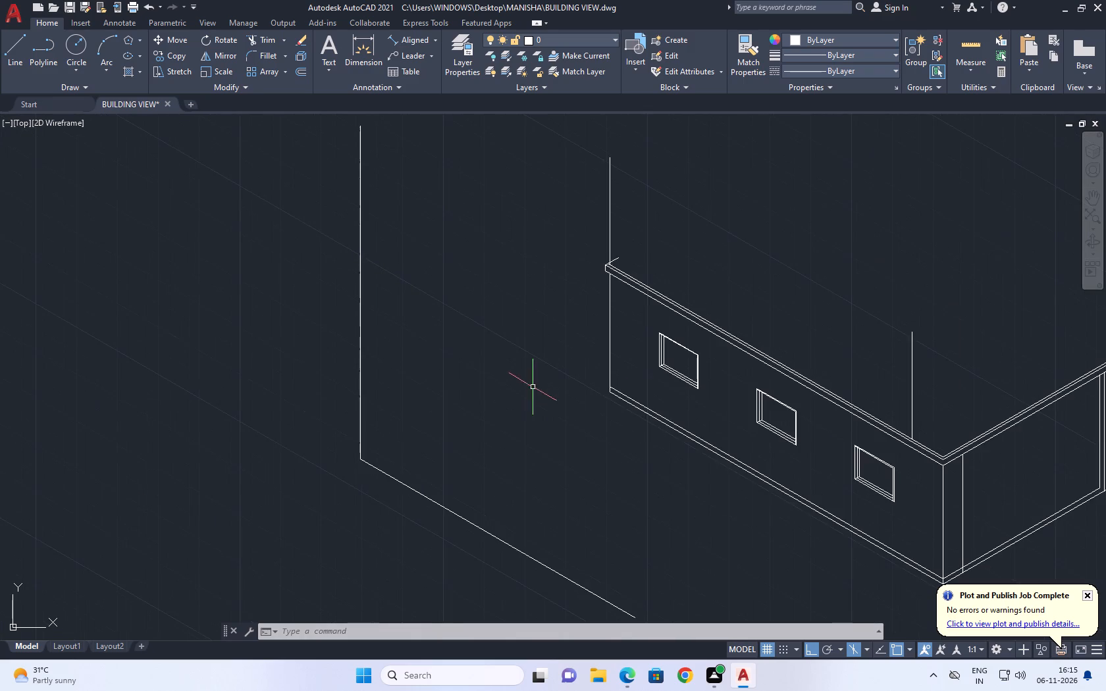
Draw a 3' vertical line upward from the top band's upper edge at the building's near corner.
{"action": "middle_click_drag", "start_coordinate": [585, 401], "coordinate": [498, 392]}
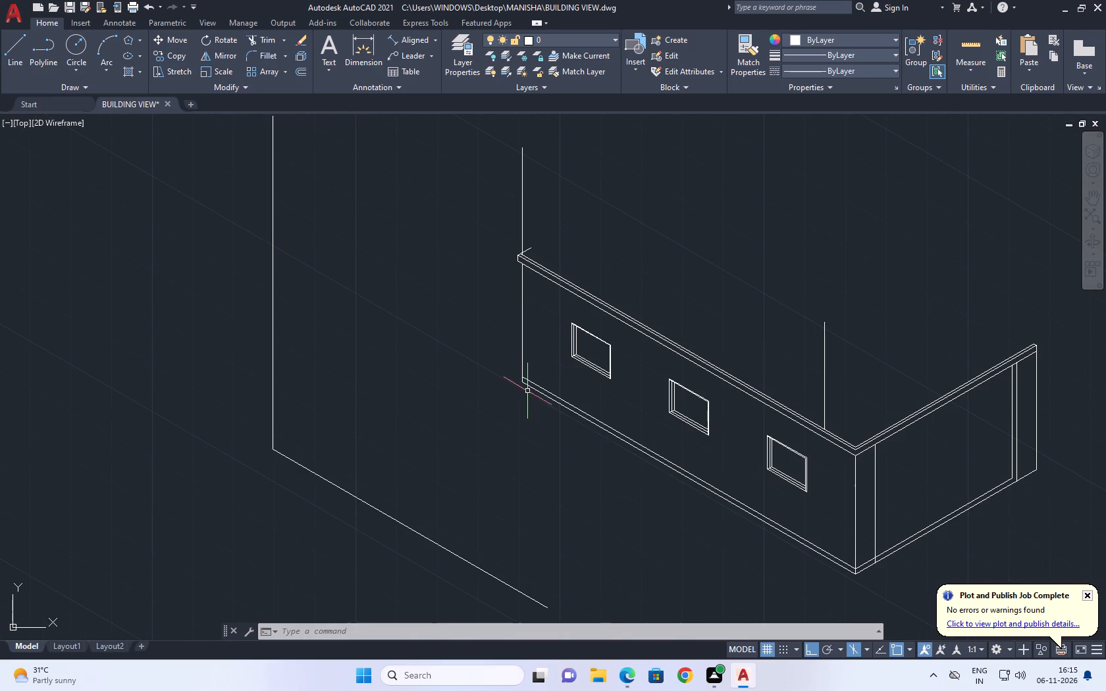
{"action": "middle_click_drag", "start_coordinate": [990, 467], "coordinate": [614, 408]}
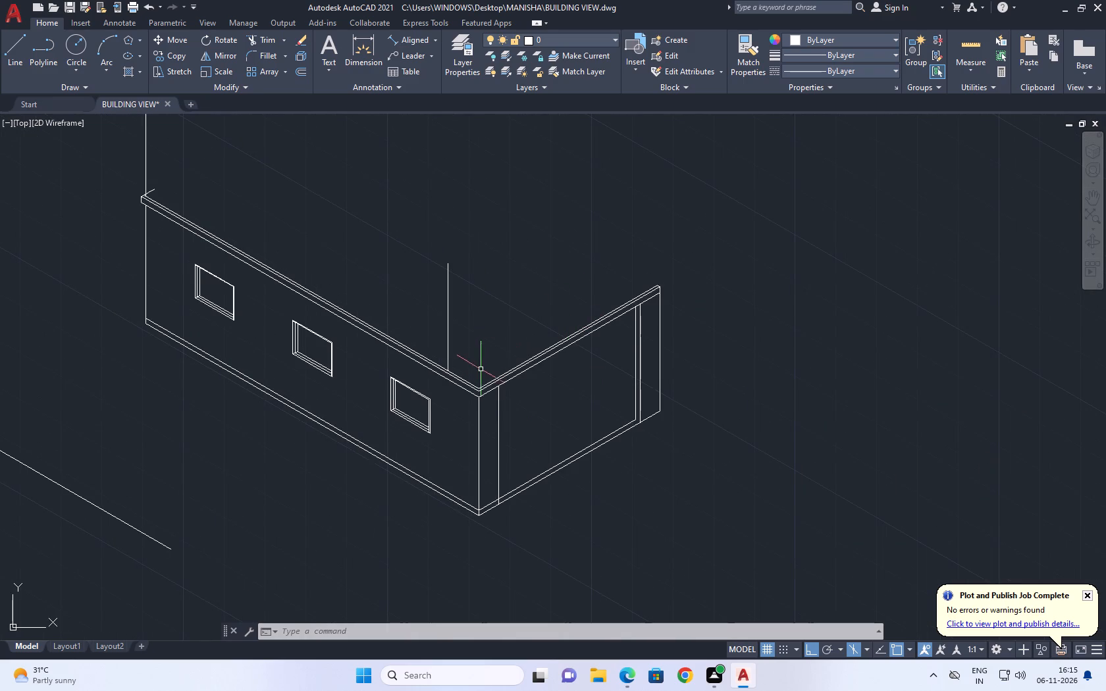
{"action": "key", "text": "l"}
{"action": "key", "text": "space"}
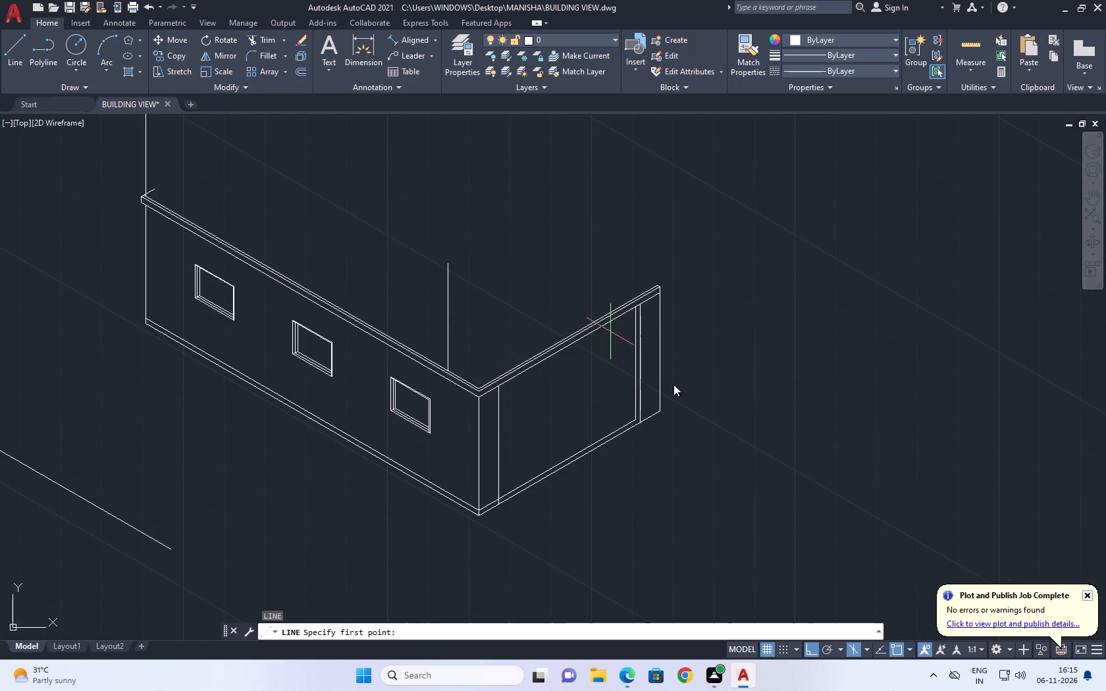
{"action": "scroll", "coordinate": [458, 382], "scroll_direction": "up", "scroll_amount": 4}
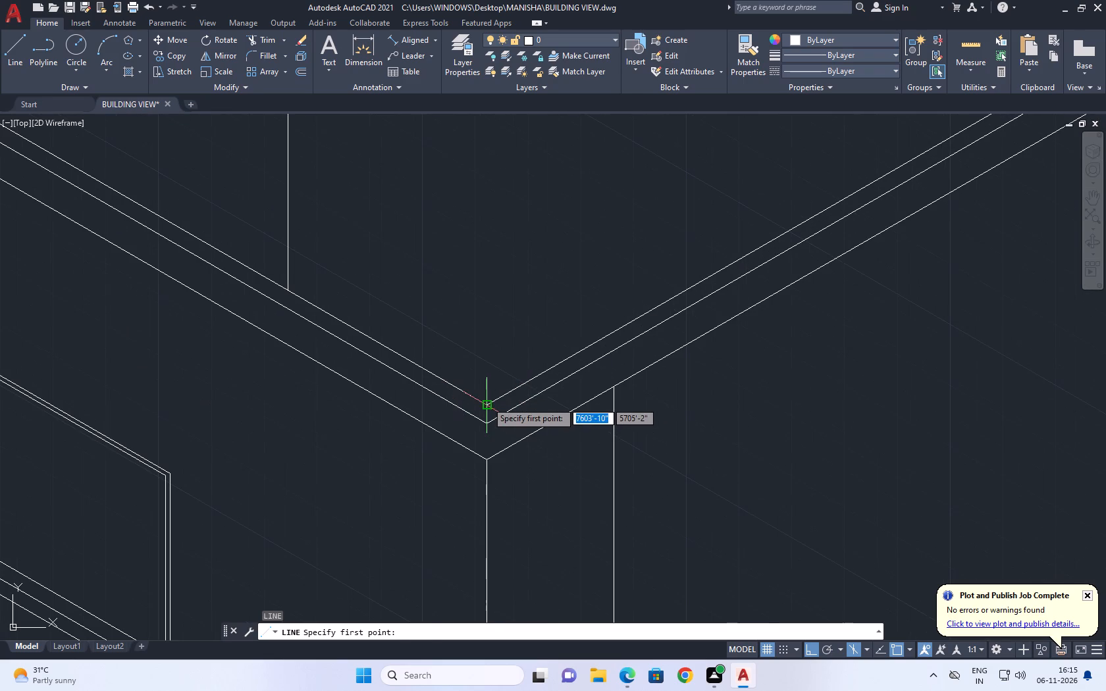
{"action": "left_click", "coordinate": [487, 401]}
{"action": "middle_click_drag", "start_coordinate": [477, 209], "coordinate": [468, 335]}
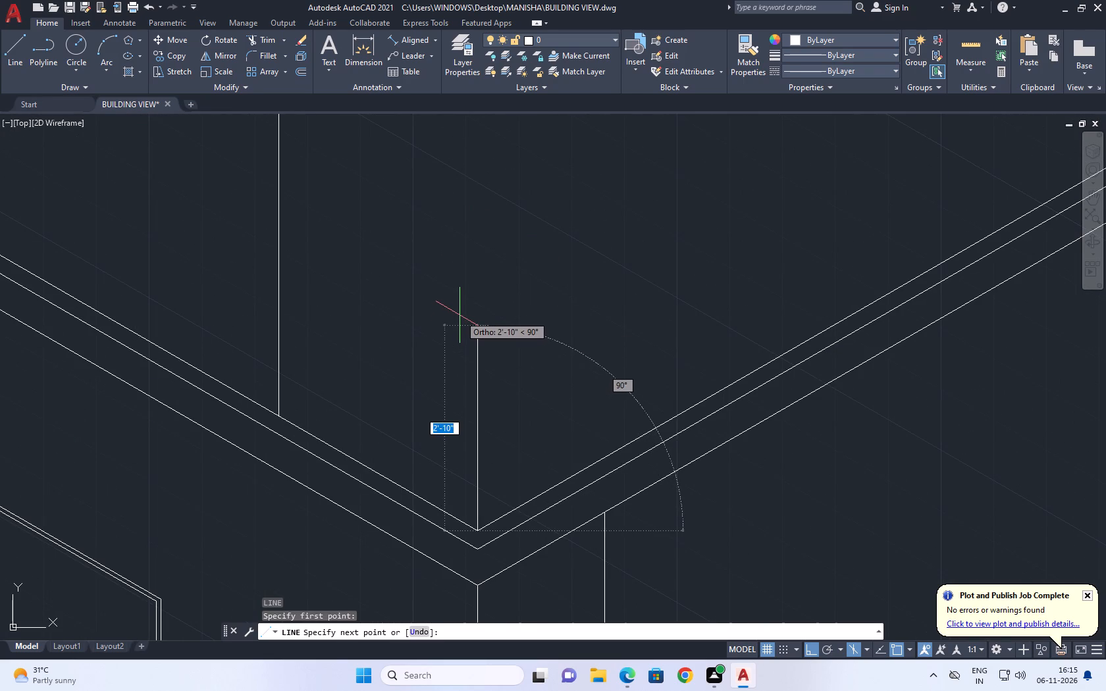
{"action": "scroll", "coordinate": [460, 315], "scroll_direction": "down", "scroll_amount": 4}
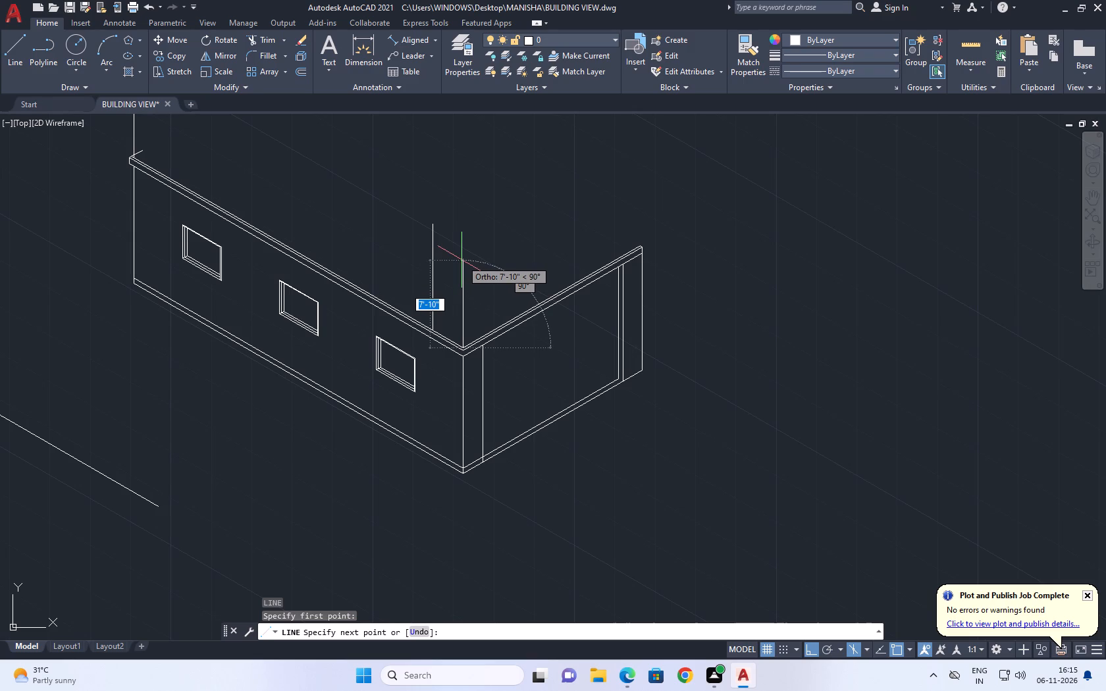
{"action": "scroll", "coordinate": [461, 305], "scroll_direction": "up", "scroll_amount": 3}
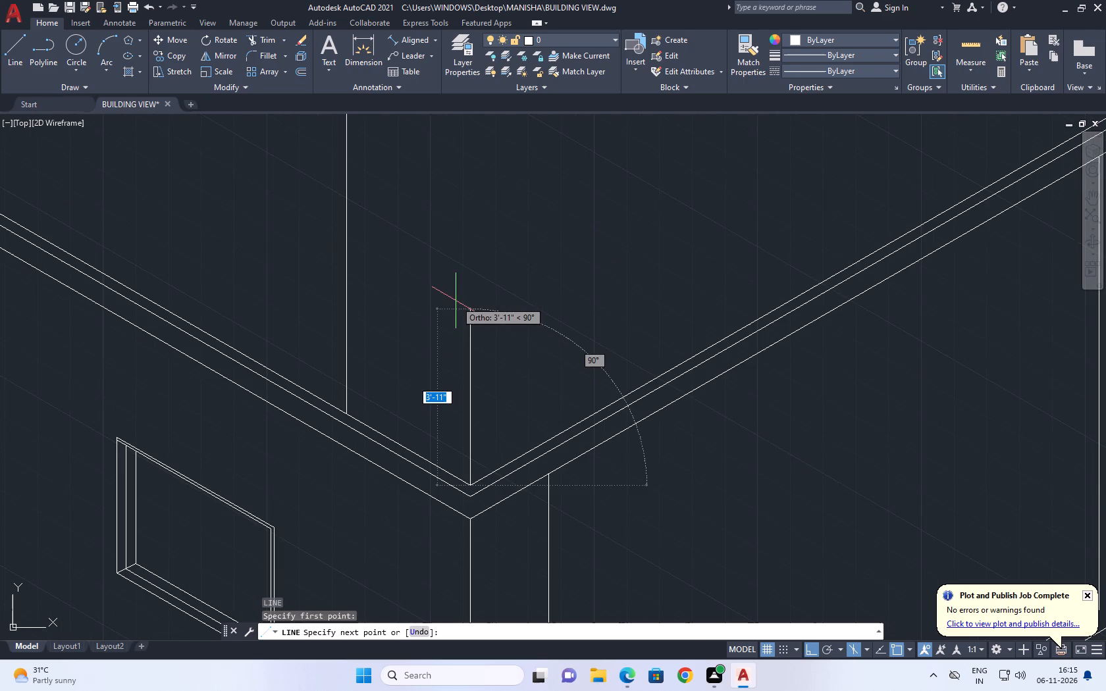
{"action": "key", "text": "3"}
{"action": "type", "text": "'"}
{"action": "key", "text": "space"}
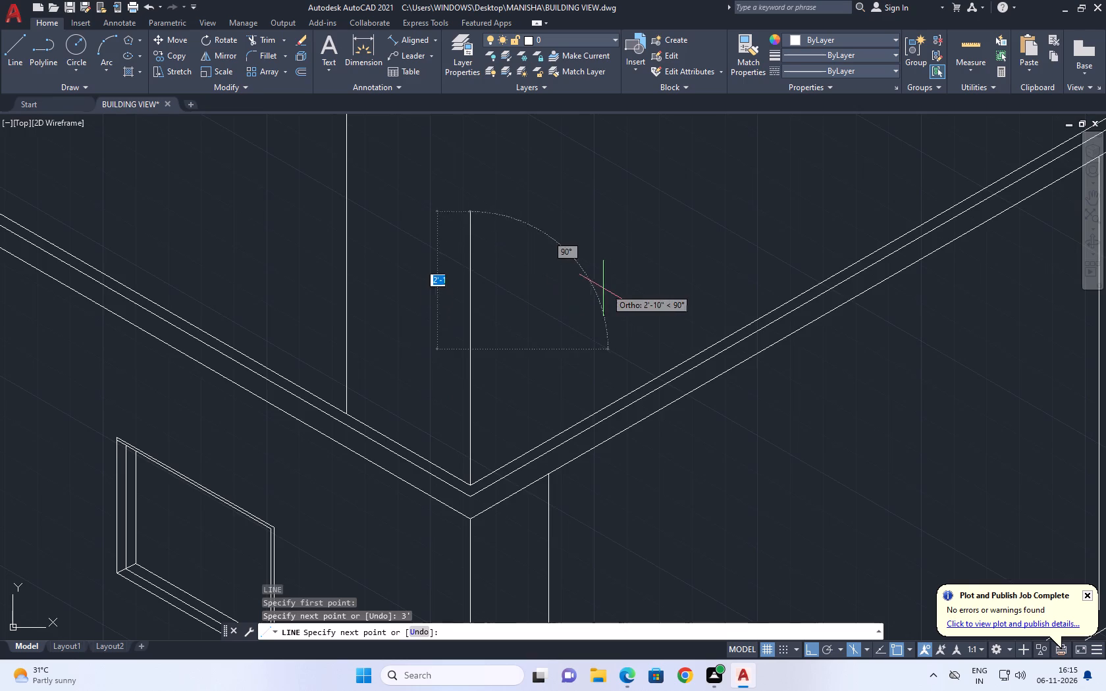
On the top isoplane, continue the line from the 3' vertical's top, parallel to the short wall's band, to just short of its far end.
{"action": "scroll", "coordinate": [608, 288], "scroll_direction": "down", "scroll_amount": 2}
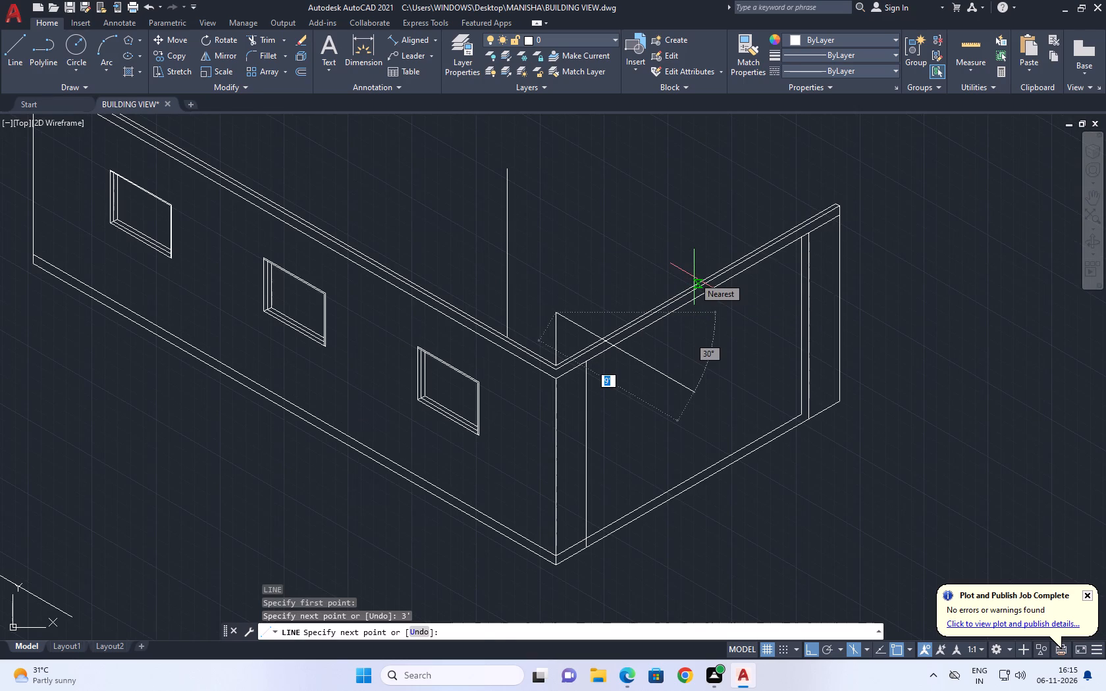
{"action": "key", "text": "F5"}
{"action": "scroll", "coordinate": [882, 167], "scroll_direction": "up", "scroll_amount": 1}
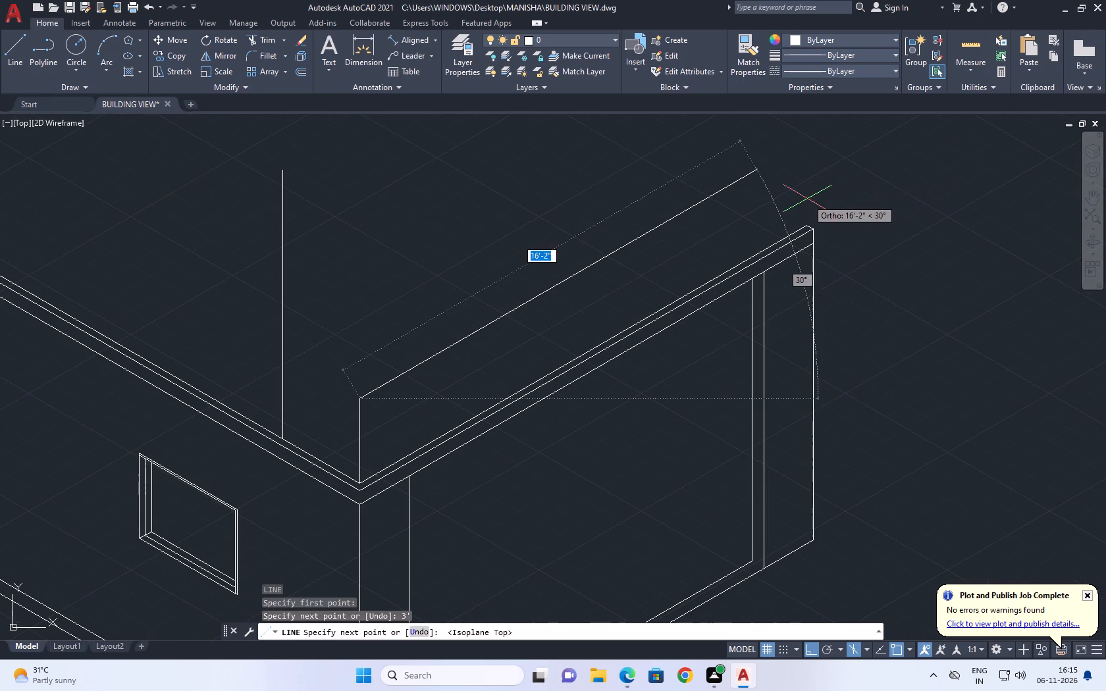
{"action": "left_click", "coordinate": [828, 159]}
{"action": "key", "text": "space"}
On the right isoplane, draw a vertical line upward from the top band's back corner at the short wall's far end, past the sloping line's height.
{"action": "middle_click_drag", "start_coordinate": [801, 168], "coordinate": [774, 274]}
{"action": "key", "text": "space"}
{"action": "scroll", "coordinate": [780, 308], "scroll_direction": "up", "scroll_amount": 3}
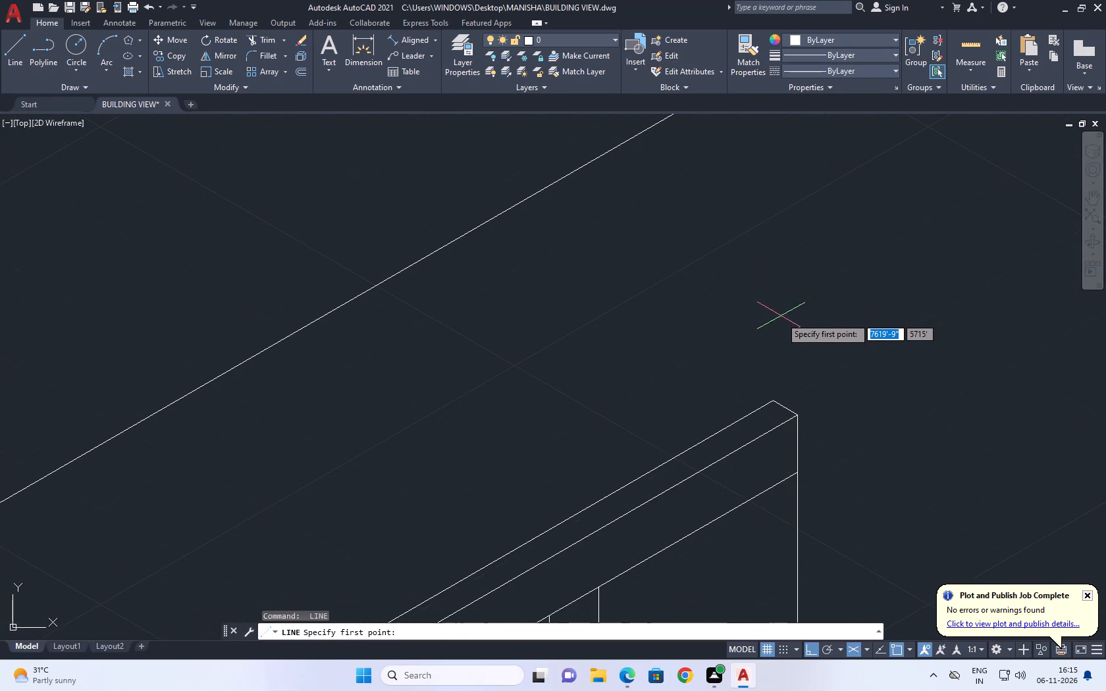
{"action": "middle_click_drag", "start_coordinate": [772, 323], "coordinate": [717, 360]}
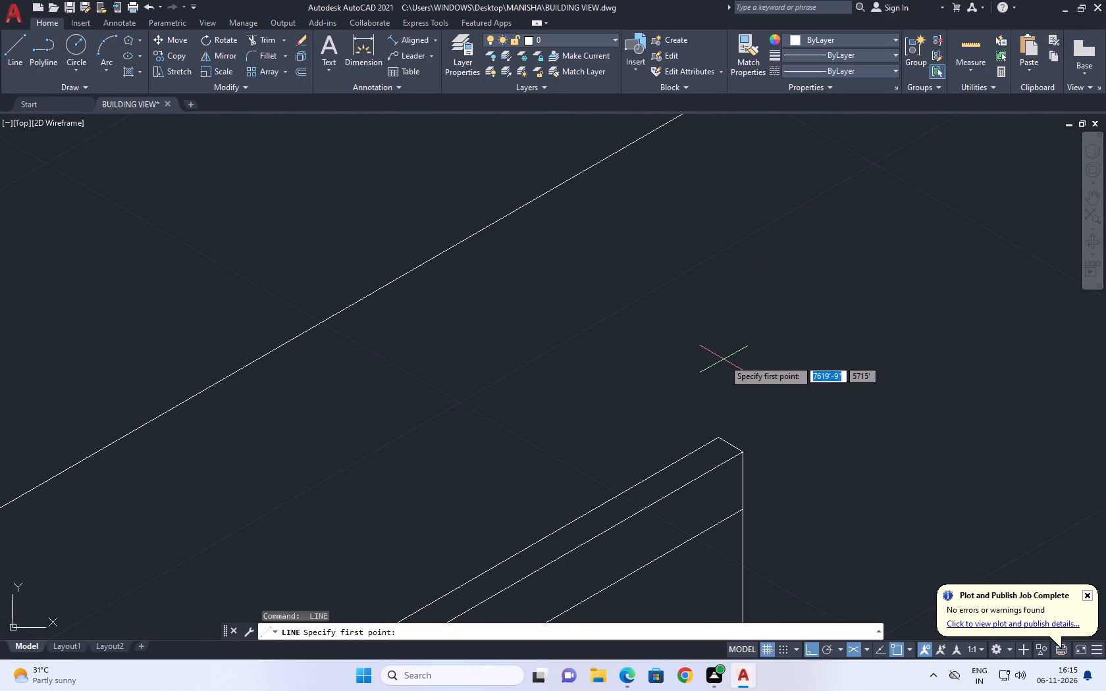
{"action": "left_click", "coordinate": [720, 436]}
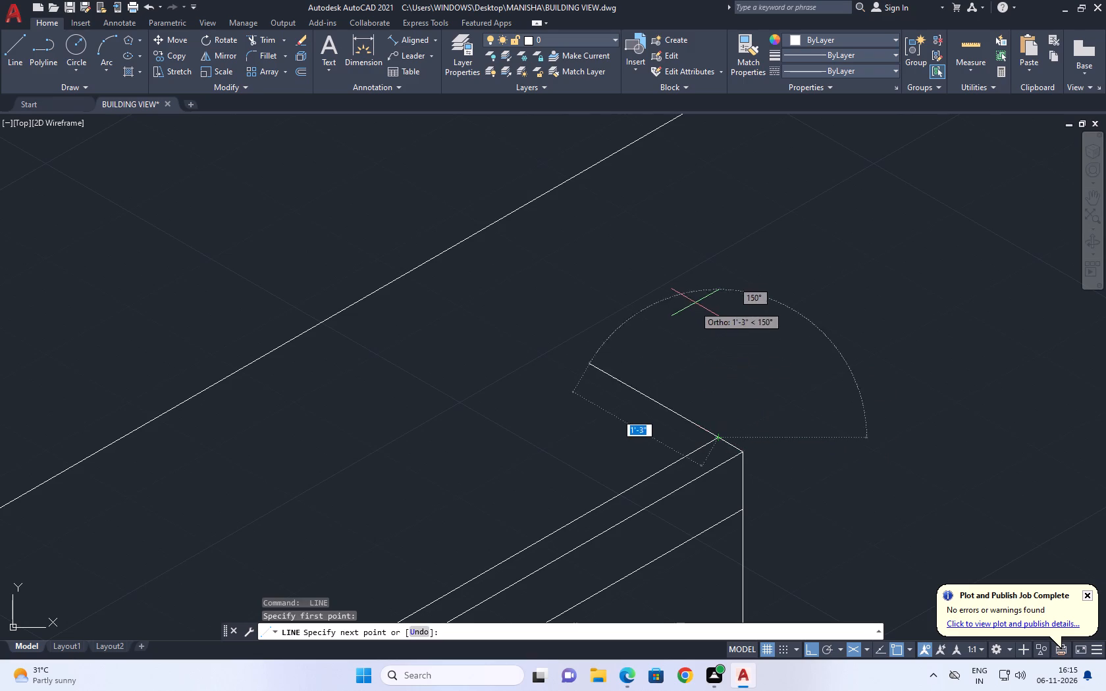
{"action": "scroll", "coordinate": [696, 300], "scroll_direction": "down", "scroll_amount": 3}
{"action": "middle_click_drag", "start_coordinate": [693, 233], "coordinate": [700, 290]}
{"action": "scroll", "coordinate": [700, 292], "scroll_direction": "up", "scroll_amount": 1}
{"action": "key", "text": "F5"}
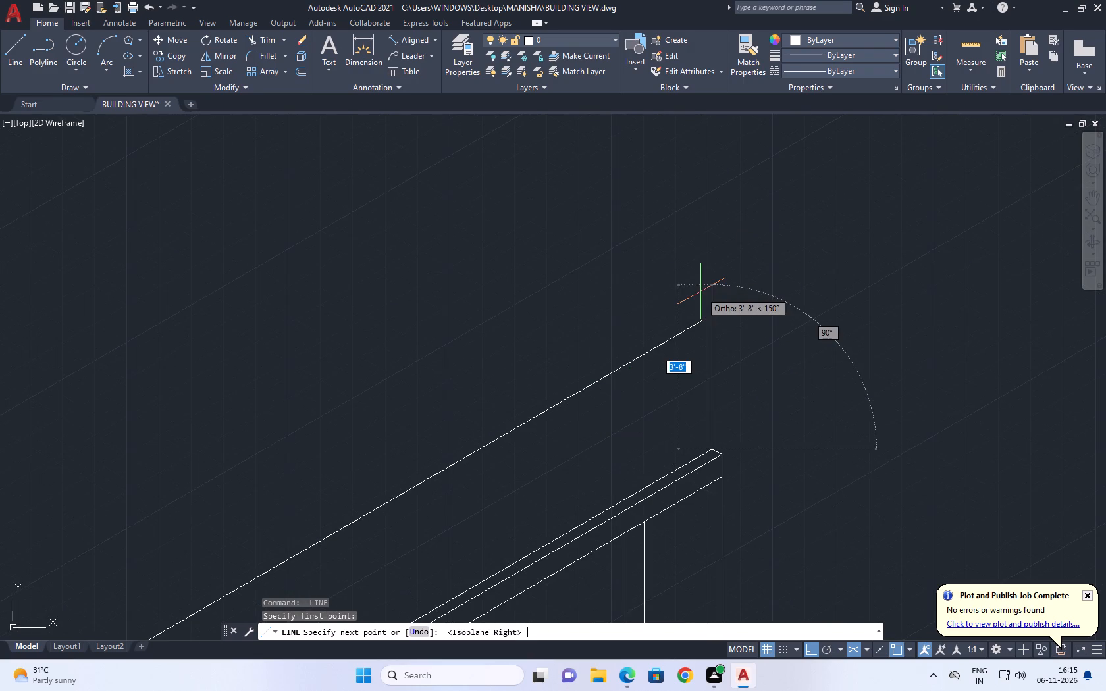
{"action": "left_click", "coordinate": [703, 241]}
{"action": "key", "text": "space"}
Fillet the sloping parapet line and the new vertical line into a sharp corner at the short wall's far end.
{"action": "key", "text": "f"}
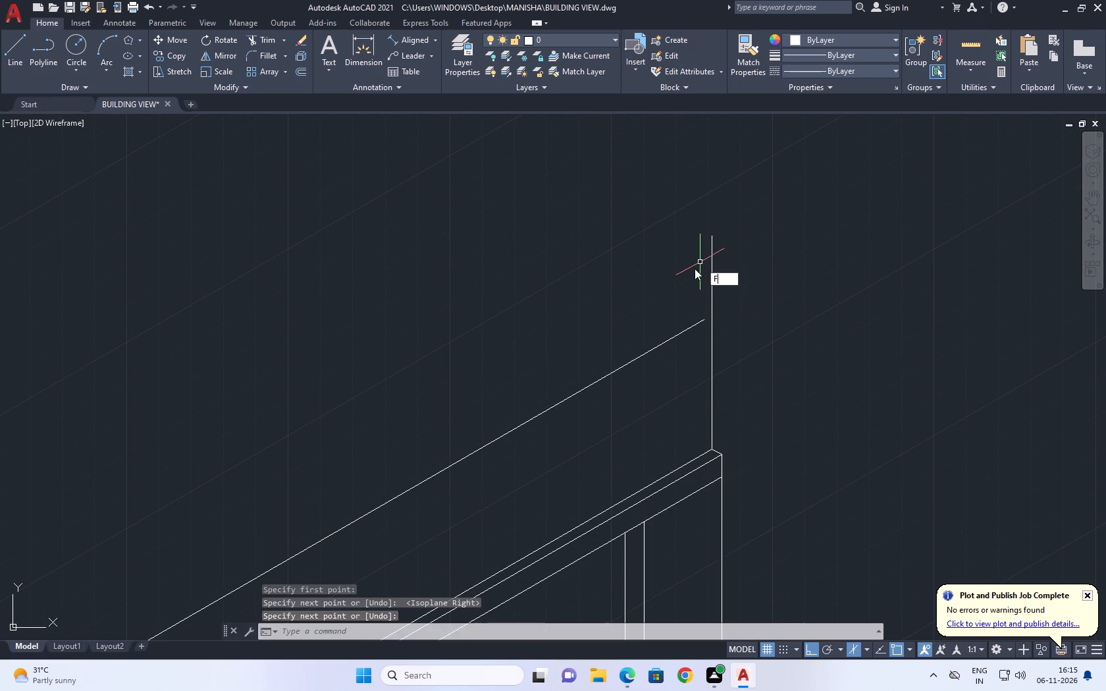
{"action": "key", "text": "space"}
{"action": "left_click", "coordinate": [701, 322]}
{"action": "left_click", "coordinate": [715, 321]}
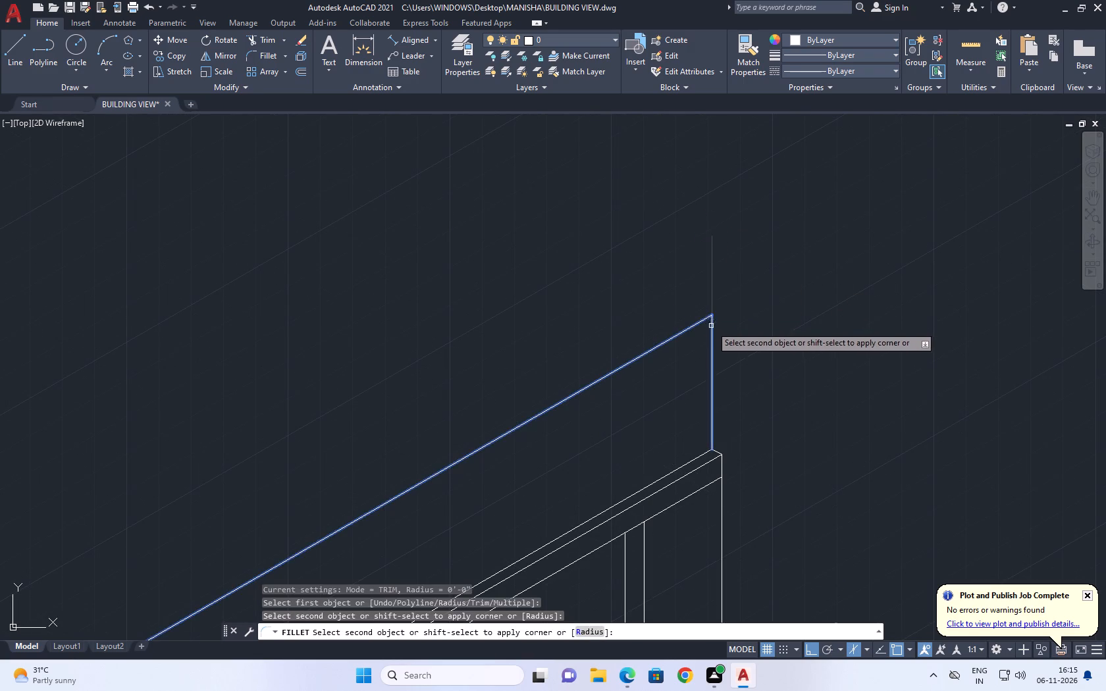
{"action": "left_click", "coordinate": [711, 326]}
On the left isoplane, copy the short wall's parapet top line 2" back from its far-end corner to show the parapet thickness.
{"action": "scroll", "coordinate": [714, 309], "scroll_direction": "down", "scroll_amount": 2}
{"action": "middle_click_drag", "start_coordinate": [530, 320], "coordinate": [787, 345]}
{"action": "left_click", "coordinate": [847, 406]}
{"action": "middle_click_drag", "start_coordinate": [882, 369], "coordinate": [866, 390]}
{"action": "type", "text": "CO"}
{"action": "key", "text": "space"}
{"action": "scroll", "coordinate": [946, 359], "scroll_direction": "up", "scroll_amount": 2}
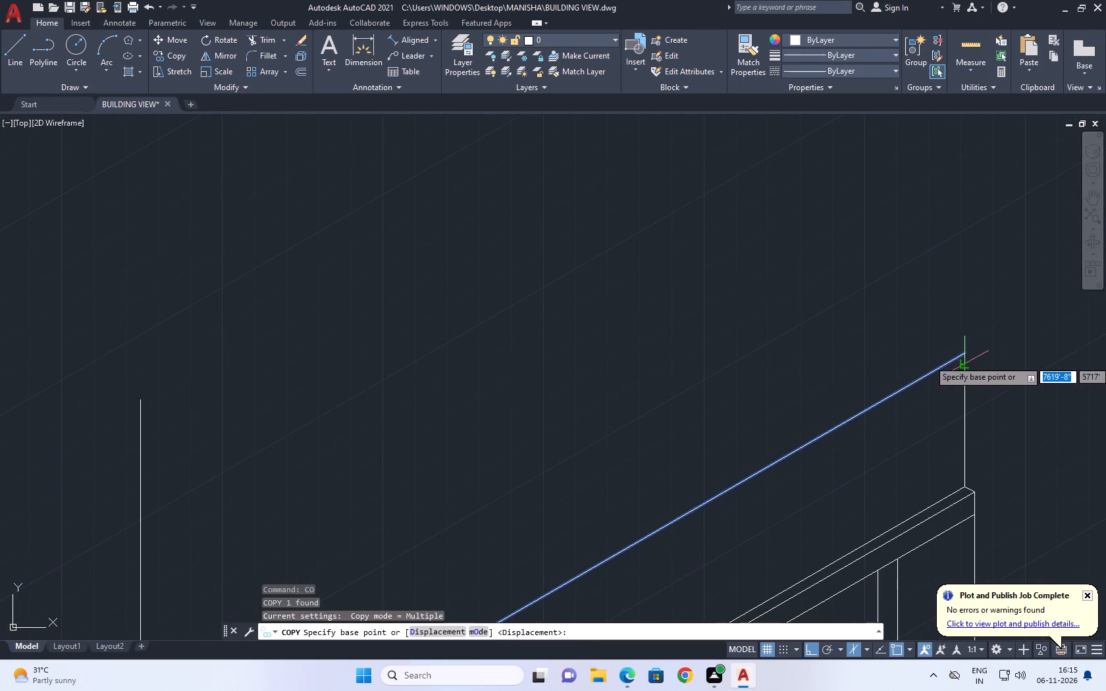
{"action": "left_click", "coordinate": [968, 354]}
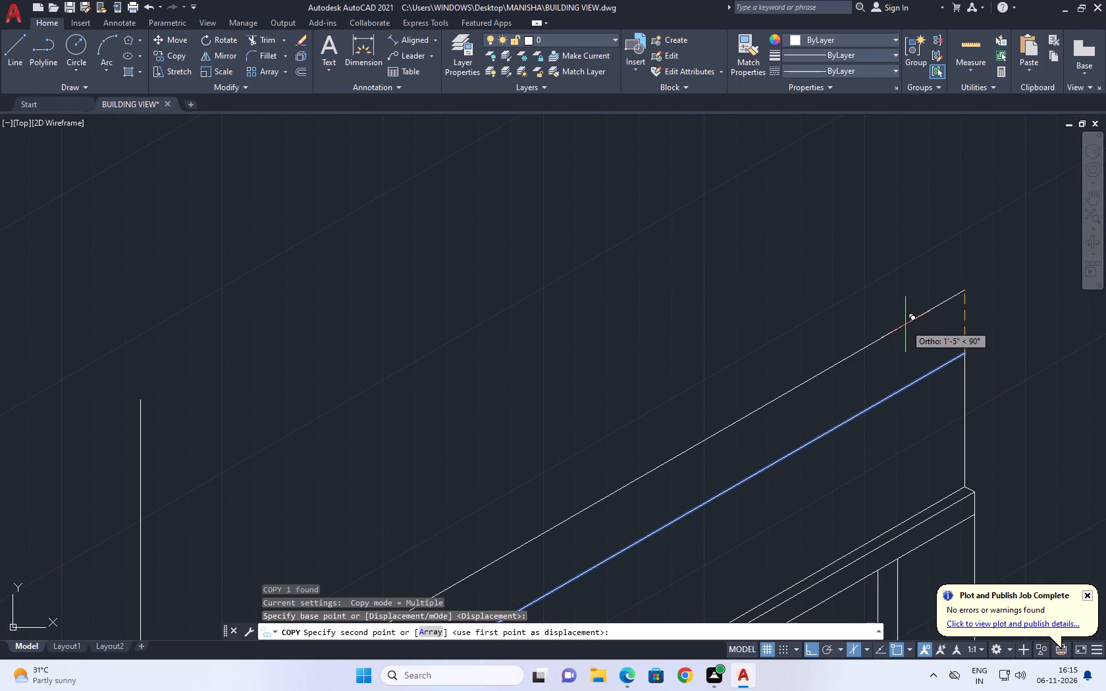
{"action": "key", "text": "F5"}
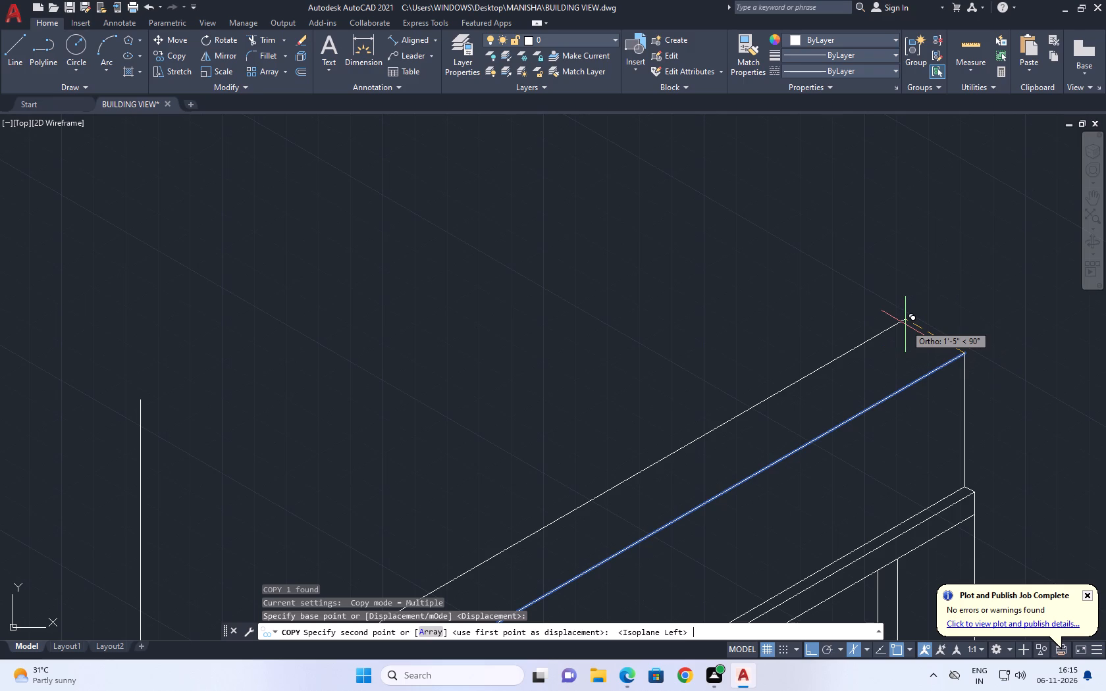
{"action": "type", "text": "2"}
{"action": "key", "text": "space"}
{"action": "key", "text": "space"}
{"action": "scroll", "coordinate": [928, 376], "scroll_direction": "down", "scroll_amount": 2}
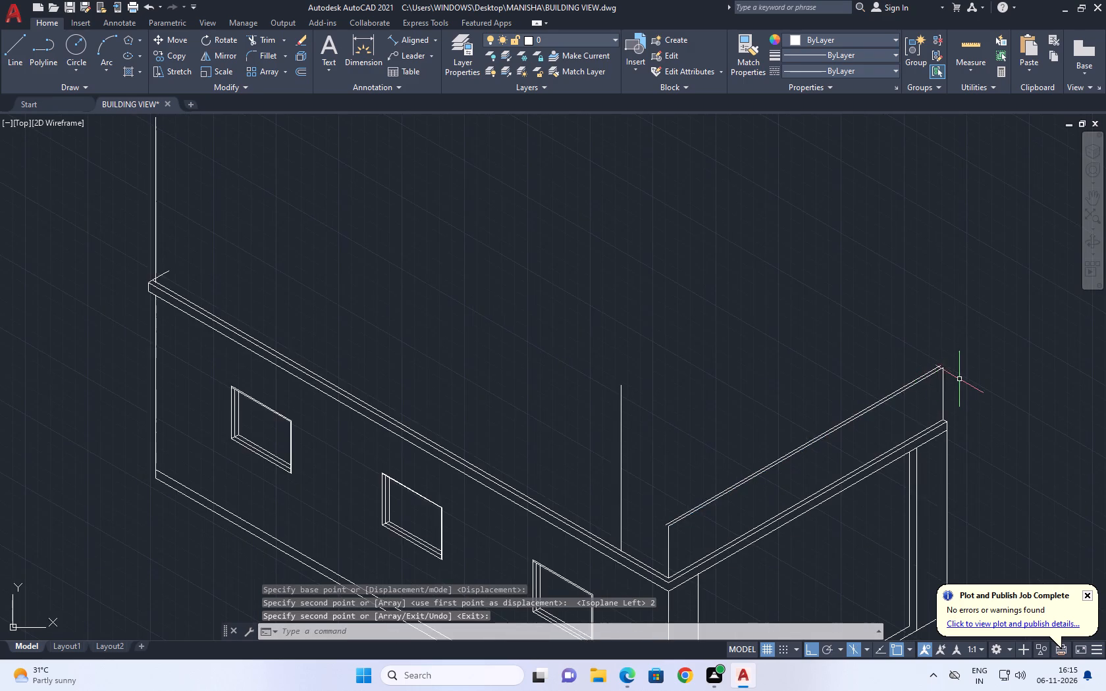
Copy the parapet's far-end vertical line about 4' backward, parallel to the long wall.
{"action": "scroll", "coordinate": [961, 378], "scroll_direction": "up", "scroll_amount": 1}
{"action": "middle_click_drag", "start_coordinate": [930, 375], "coordinate": [907, 417]}
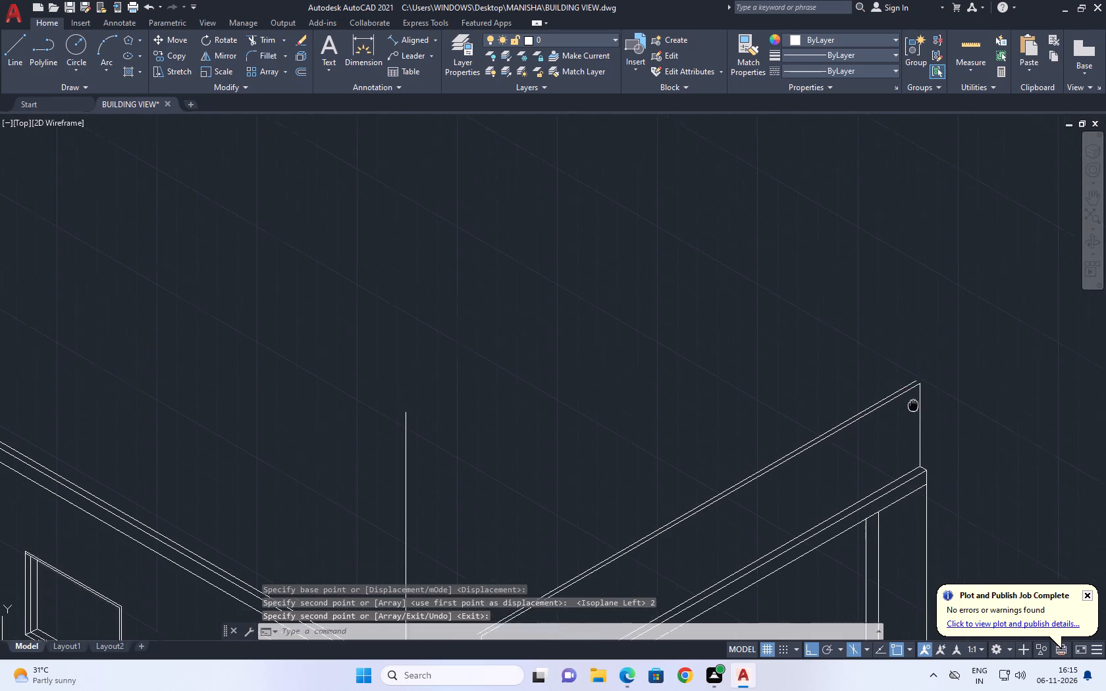
{"action": "middle_click_drag", "start_coordinate": [907, 417], "coordinate": [895, 434]}
{"action": "left_click", "coordinate": [897, 430]}
{"action": "key", "text": "c"}
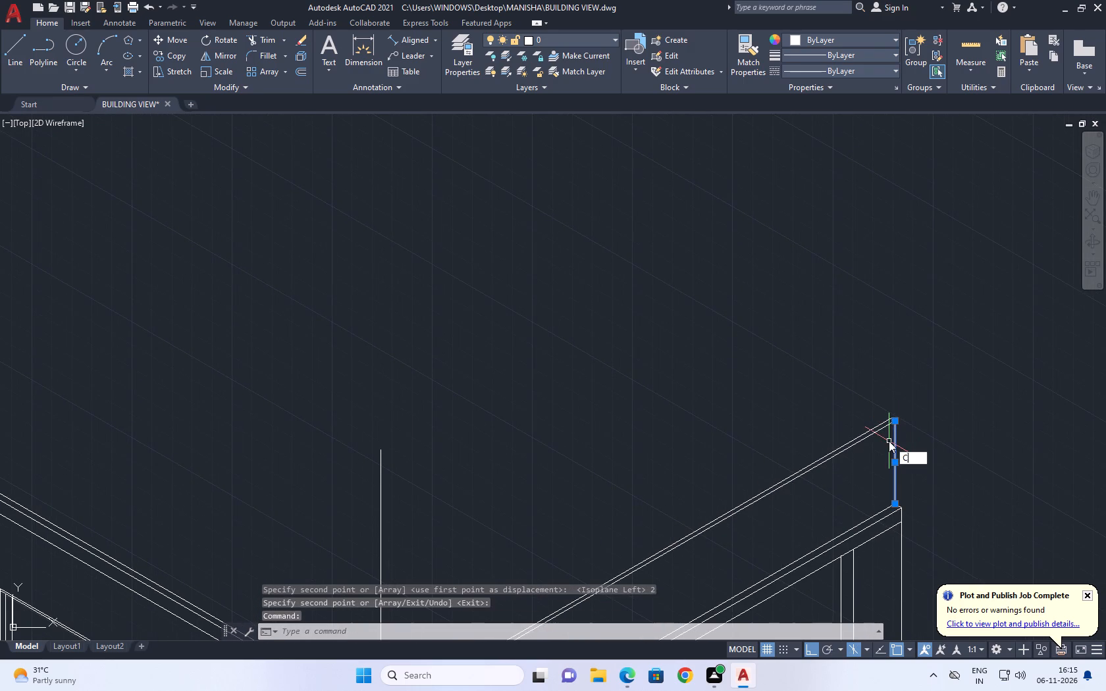
{"action": "key", "text": "o"}
{"action": "key", "text": "space"}
{"action": "left_click", "coordinate": [899, 422]}
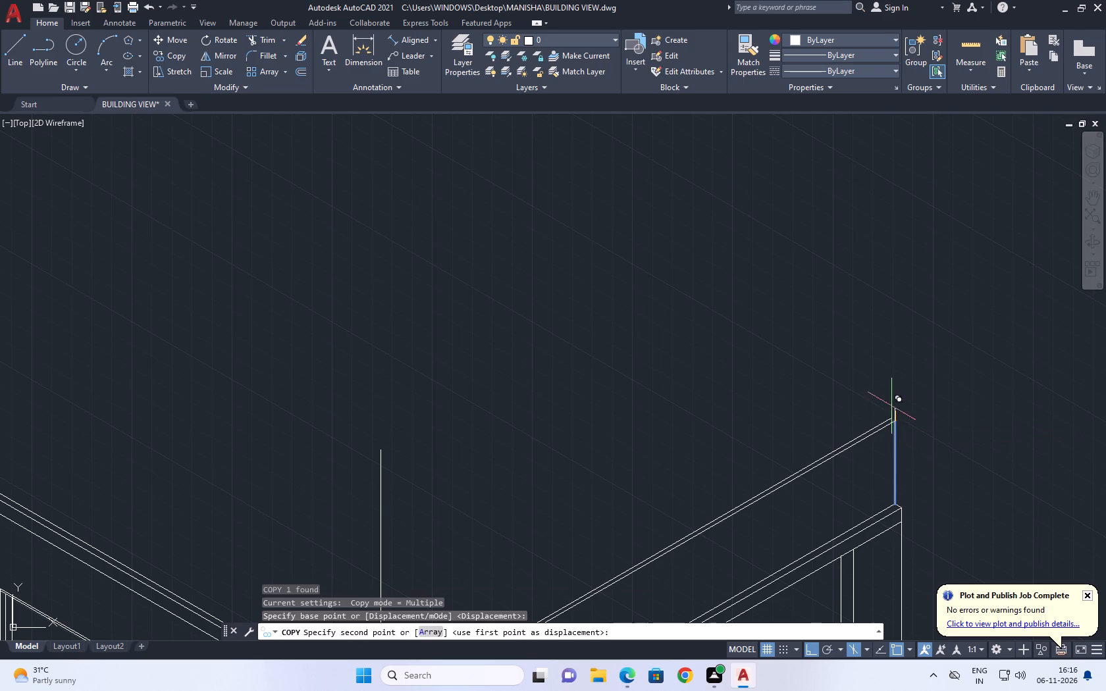
{"action": "left_click", "coordinate": [794, 351]}
{"action": "key", "text": "space"}
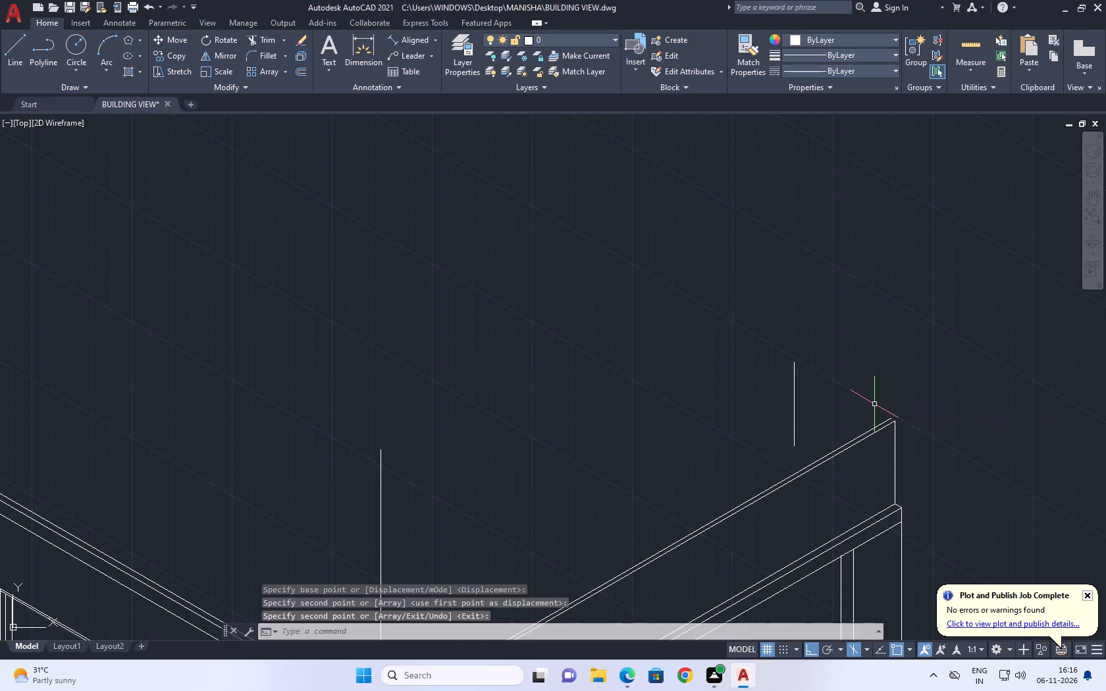
Draw a line from the parapet's far top corner to the top of the copied vertical line.
{"action": "key", "text": "l"}
{"action": "key", "text": "space"}
{"action": "scroll", "coordinate": [897, 422], "scroll_direction": "up", "scroll_amount": 3}
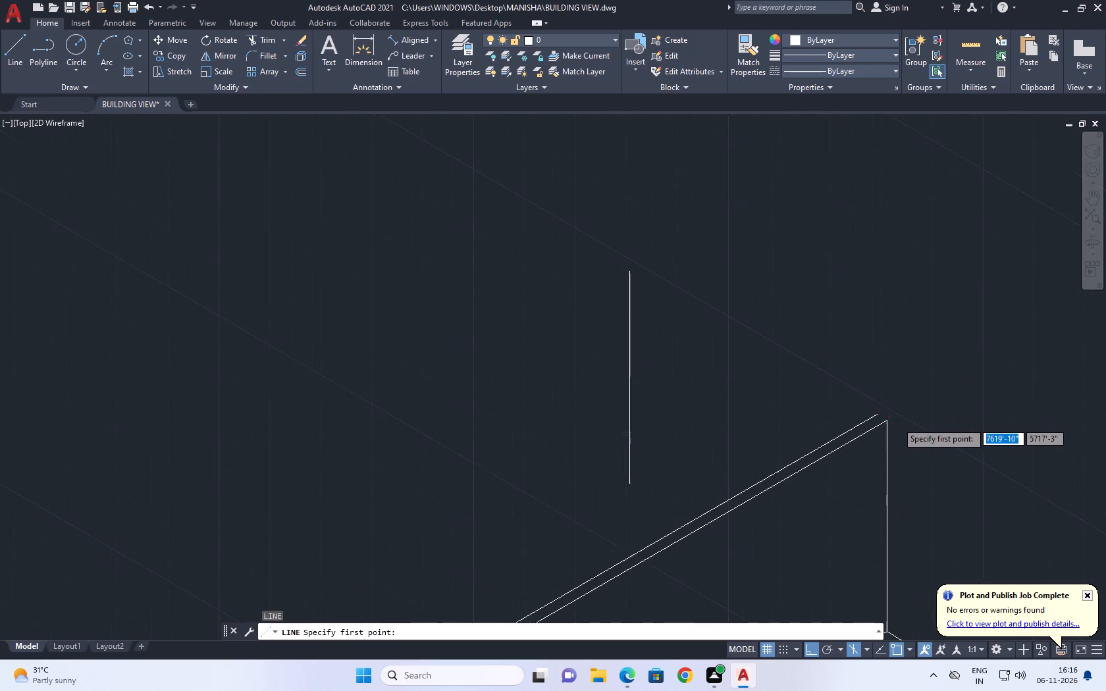
{"action": "left_click", "coordinate": [880, 419]}
{"action": "middle_click_drag", "start_coordinate": [590, 310], "coordinate": [625, 374]}
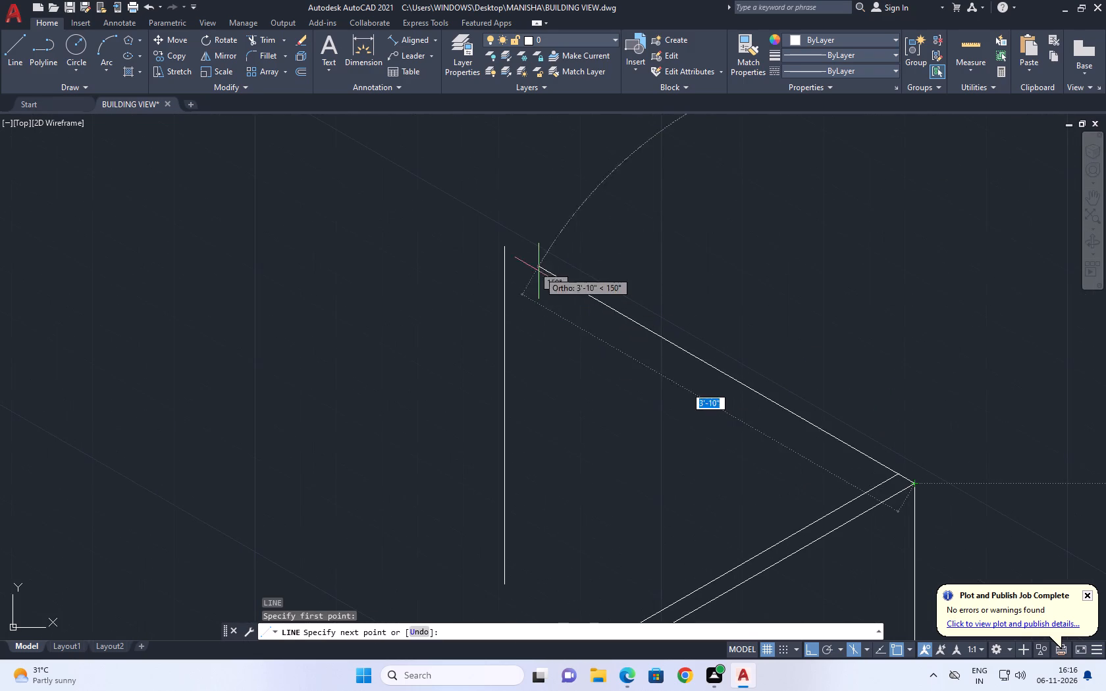
{"action": "left_click", "coordinate": [504, 249]}
{"action": "key", "text": "space"}
On the top isoplane, copy the new return top line 2" inward along the short wall's parapet.
{"action": "left_click", "coordinate": [683, 328]}
{"action": "left_click", "coordinate": [625, 356]}
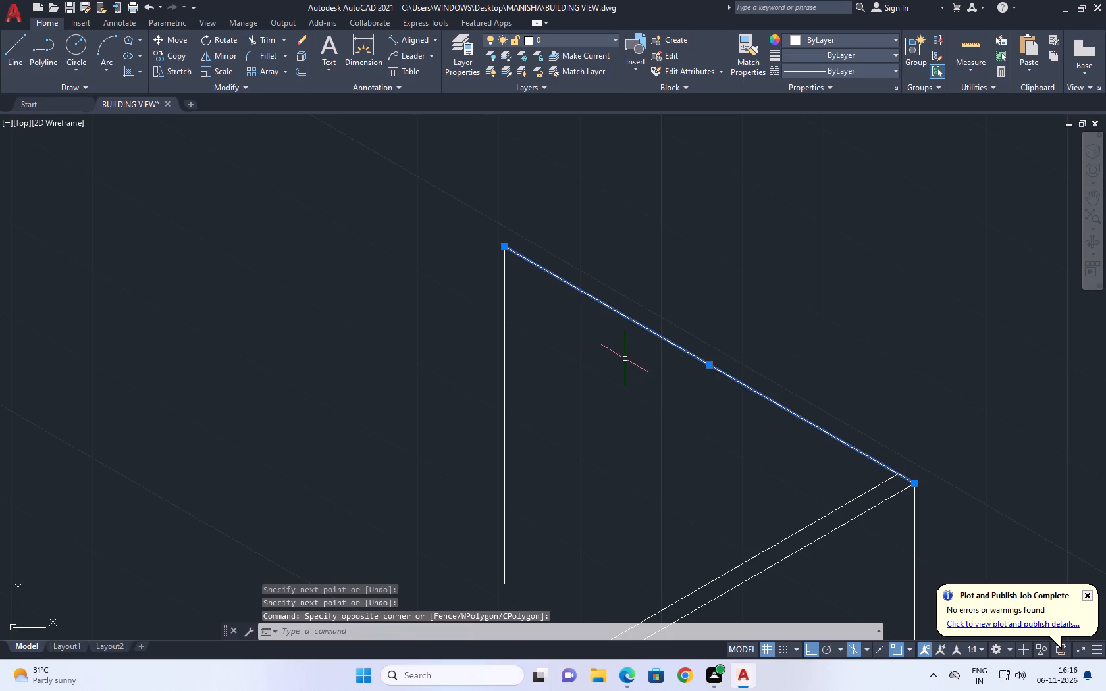
{"action": "key", "text": "c"}
{"action": "key", "text": "o"}
{"action": "key", "text": "space"}
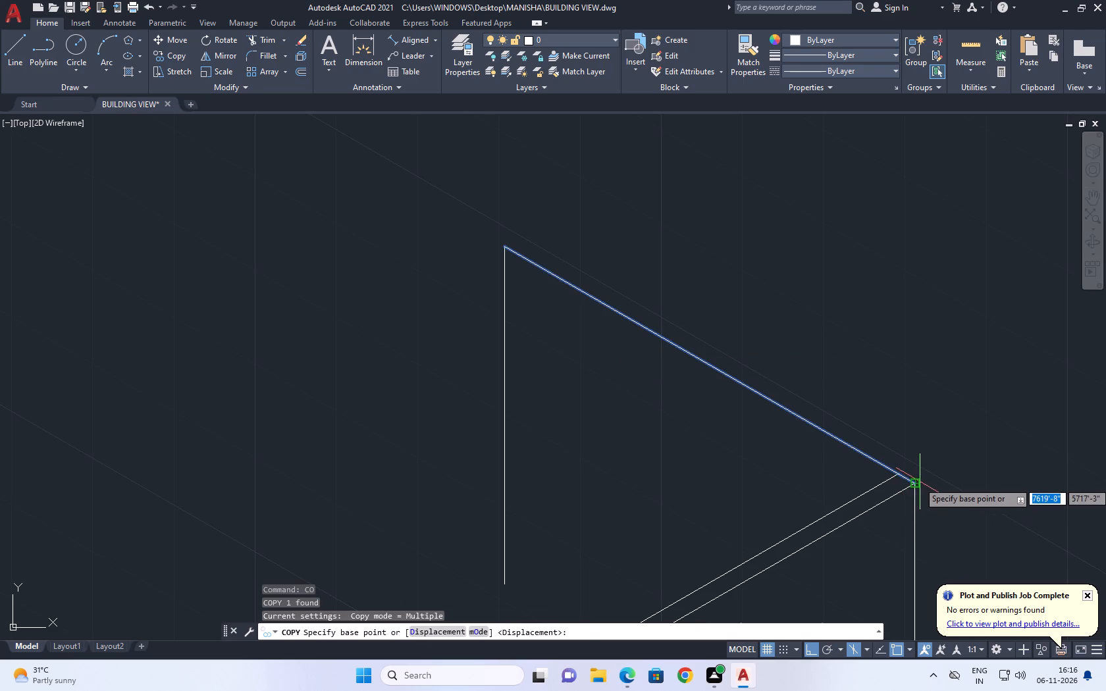
{"action": "left_click", "coordinate": [910, 485]}
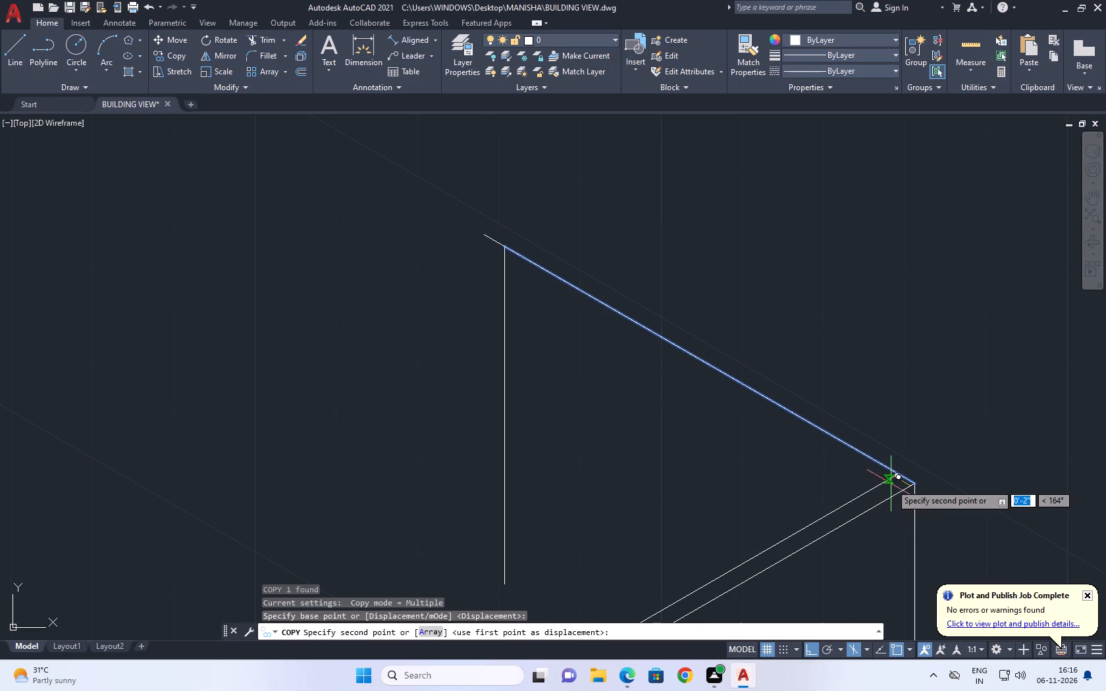
{"action": "key", "text": "F5"}
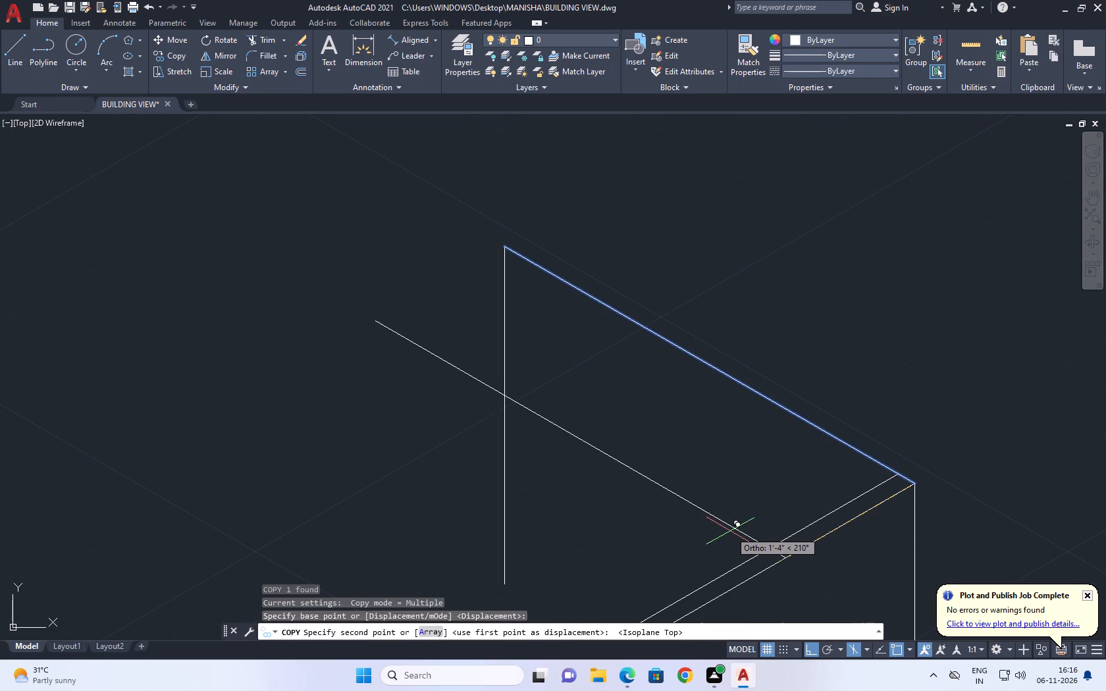
{"action": "type", "text": "2"}
{"action": "key", "text": "space"}
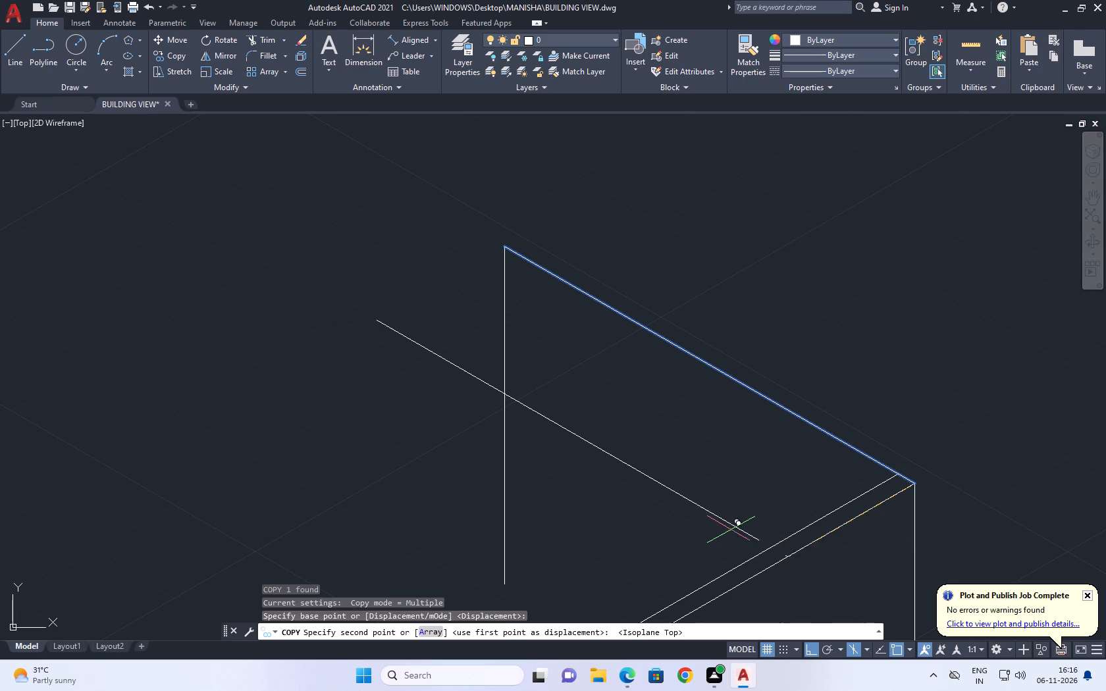
{"action": "key", "text": "space"}
Close the back ends of the two return top lines with a short connecting line.
{"action": "middle_click_drag", "start_coordinate": [517, 376], "coordinate": [548, 394]}
{"action": "key", "text": "l"}
{"action": "key", "text": "space"}
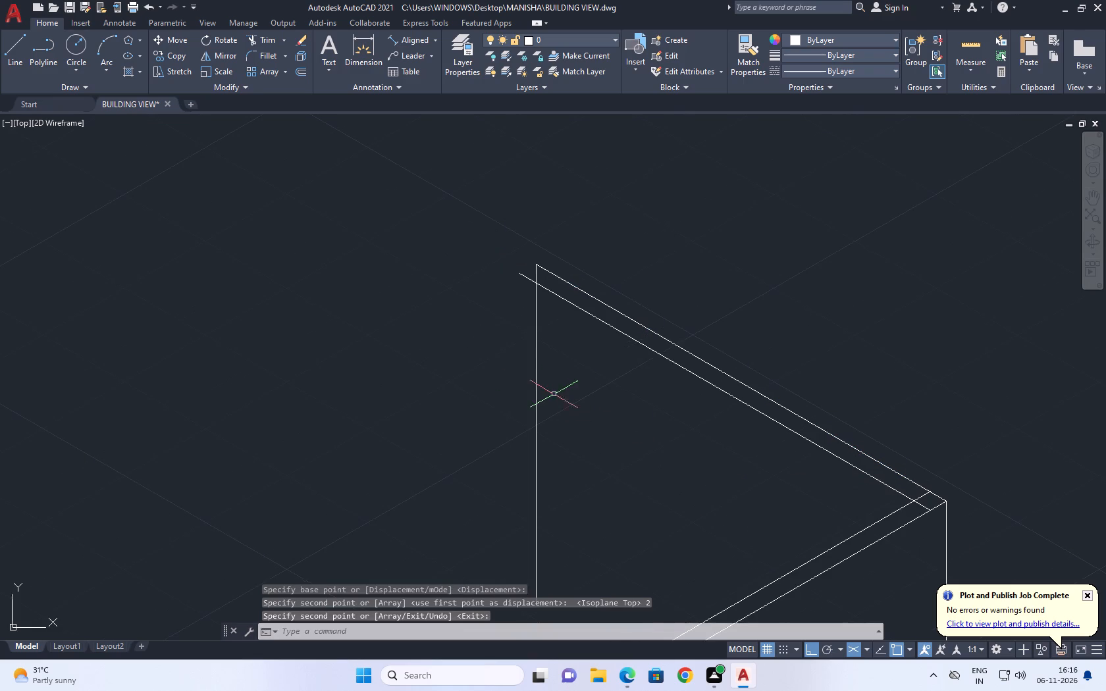
{"action": "left_click", "coordinate": [535, 263]}
{"action": "left_click", "coordinate": [515, 272]}
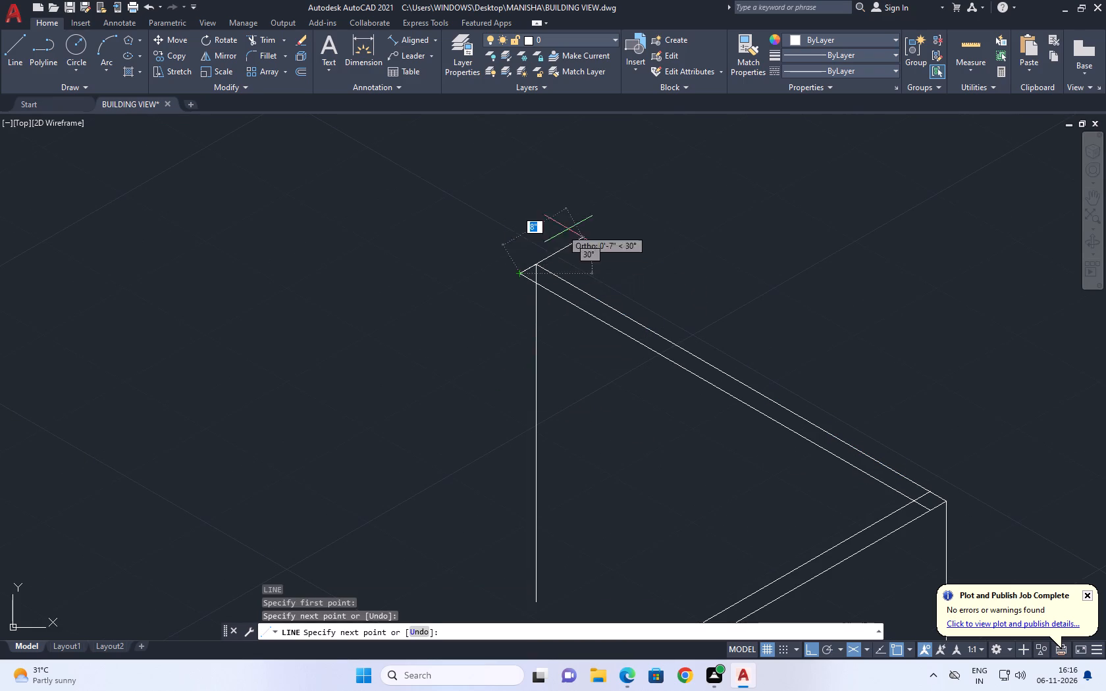
{"action": "key", "text": "space"}
Trim the overlapping ends of the inner parapet lines at the short wall's far corner.
{"action": "scroll", "coordinate": [590, 239], "scroll_direction": "down", "scroll_amount": 1}
{"action": "scroll", "coordinate": [803, 417], "scroll_direction": "up", "scroll_amount": 1}
{"action": "type", "text": "TR"}
{"action": "key", "text": "space"}
{"action": "scroll", "coordinate": [803, 405], "scroll_direction": "up", "scroll_amount": 3}
{"action": "left_click", "coordinate": [767, 347]}
{"action": "left_click", "coordinate": [759, 376]}
{"action": "left_click", "coordinate": [741, 401]}
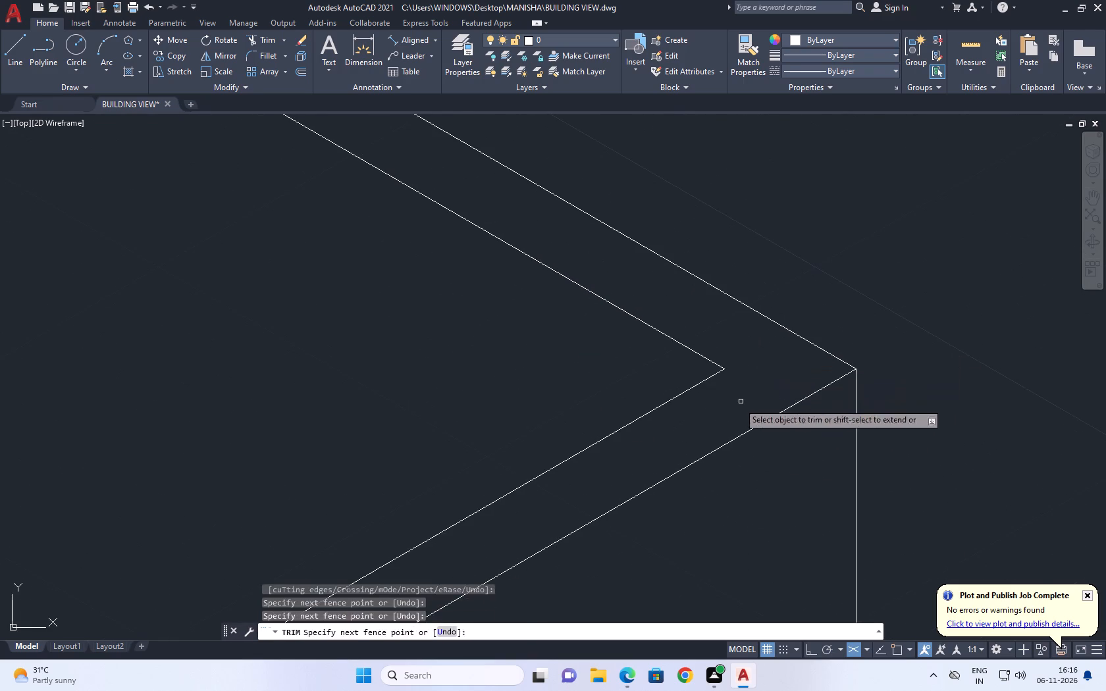
{"action": "scroll", "coordinate": [789, 367], "scroll_direction": "down", "scroll_amount": 8}
{"action": "key", "text": "space"}
{"action": "scroll", "coordinate": [629, 477], "scroll_direction": "up", "scroll_amount": 3}
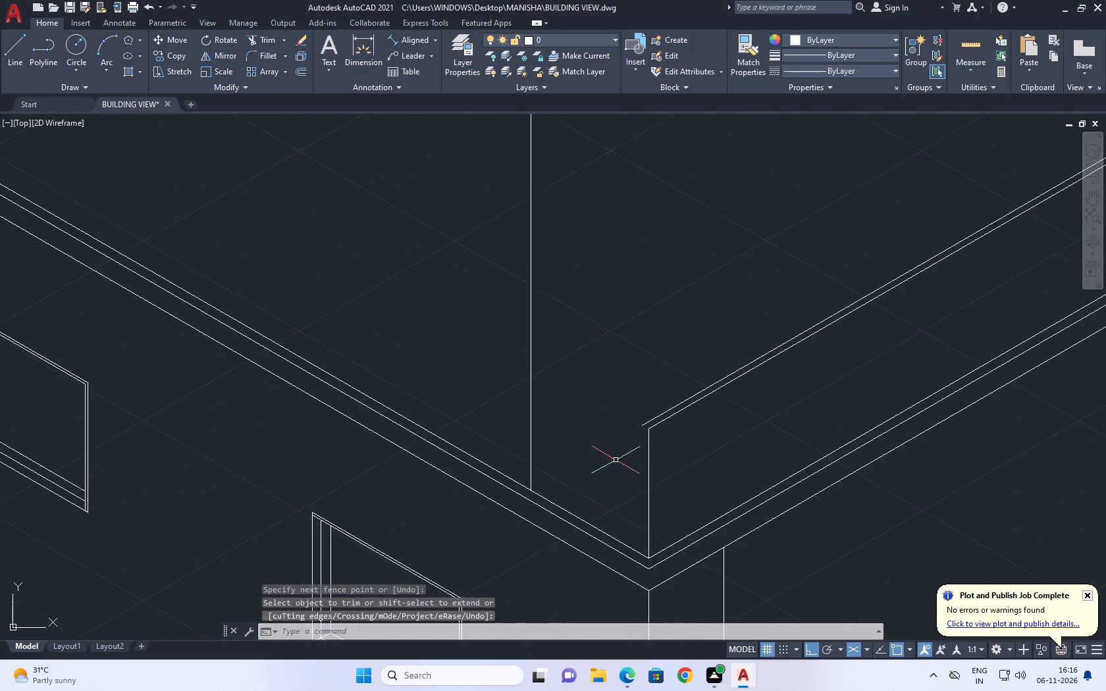
Draw a line from the parapet's near top corner back along the long wall, past the tall vertical line.
{"action": "middle_click_drag", "start_coordinate": [614, 446], "coordinate": [646, 475]}
{"action": "key", "text": "l"}
{"action": "key", "text": "space"}
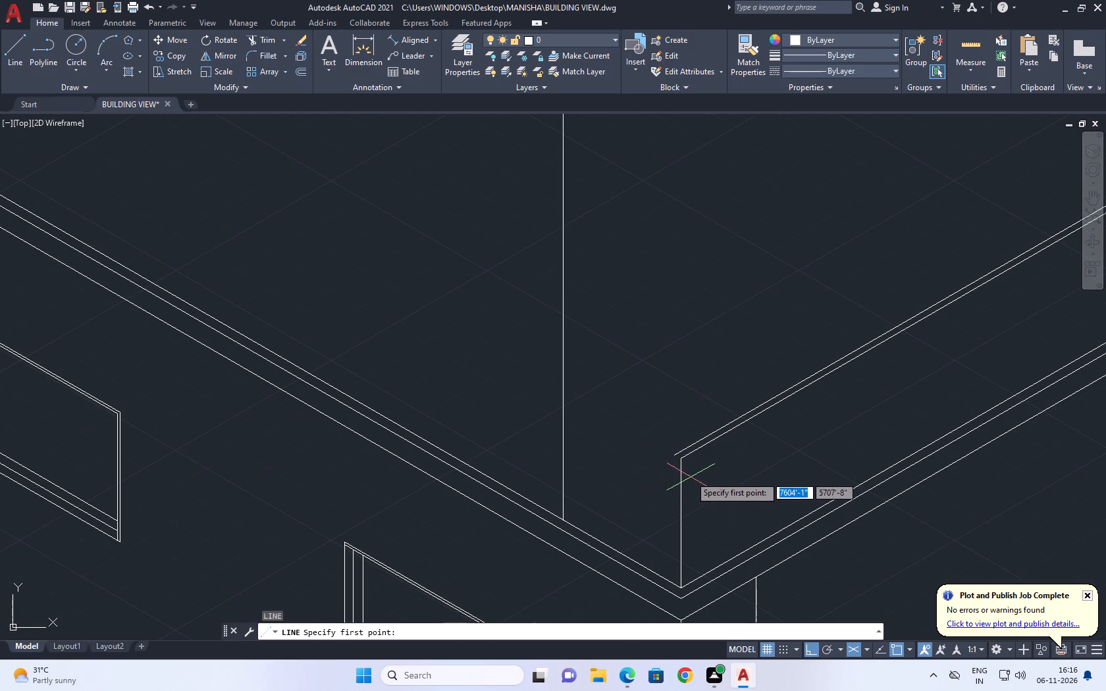
{"action": "left_click", "coordinate": [679, 457]}
{"action": "left_click", "coordinate": [483, 319]}
{"action": "key", "text": "space"}
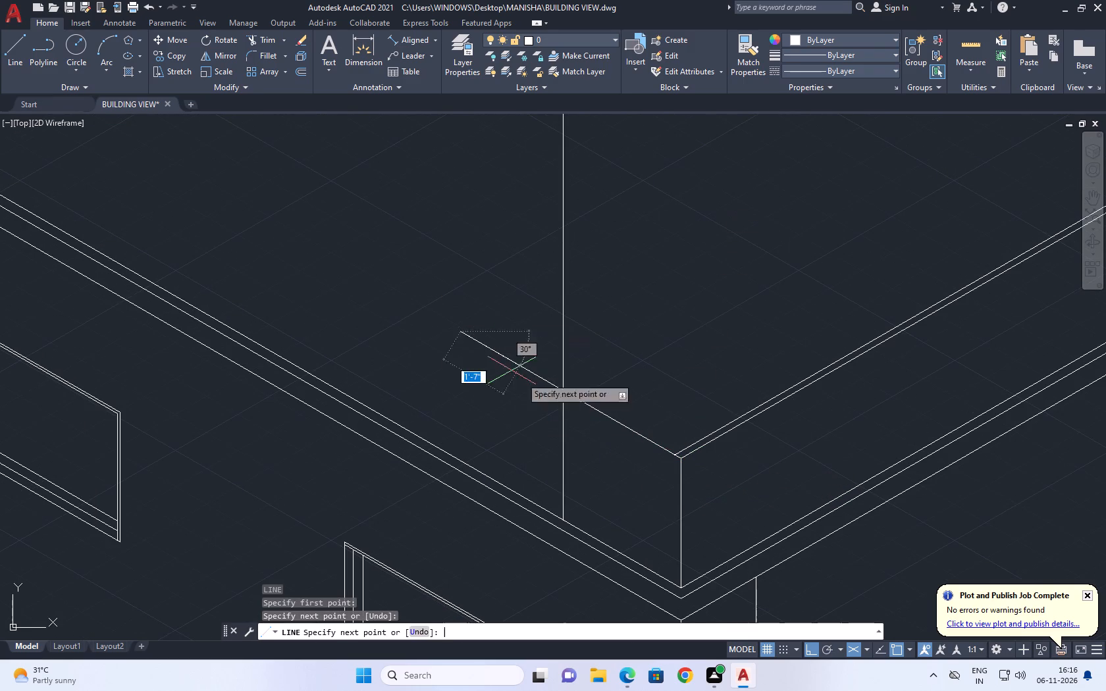
Copy the new near-return top line 2" inward along the short wall's parapet.
{"action": "scroll", "coordinate": [699, 461], "scroll_direction": "up", "scroll_amount": 3}
{"action": "scroll", "coordinate": [560, 431], "scroll_direction": "up", "scroll_amount": 1}
{"action": "left_click", "coordinate": [554, 381]}
{"action": "left_click", "coordinate": [461, 415]}
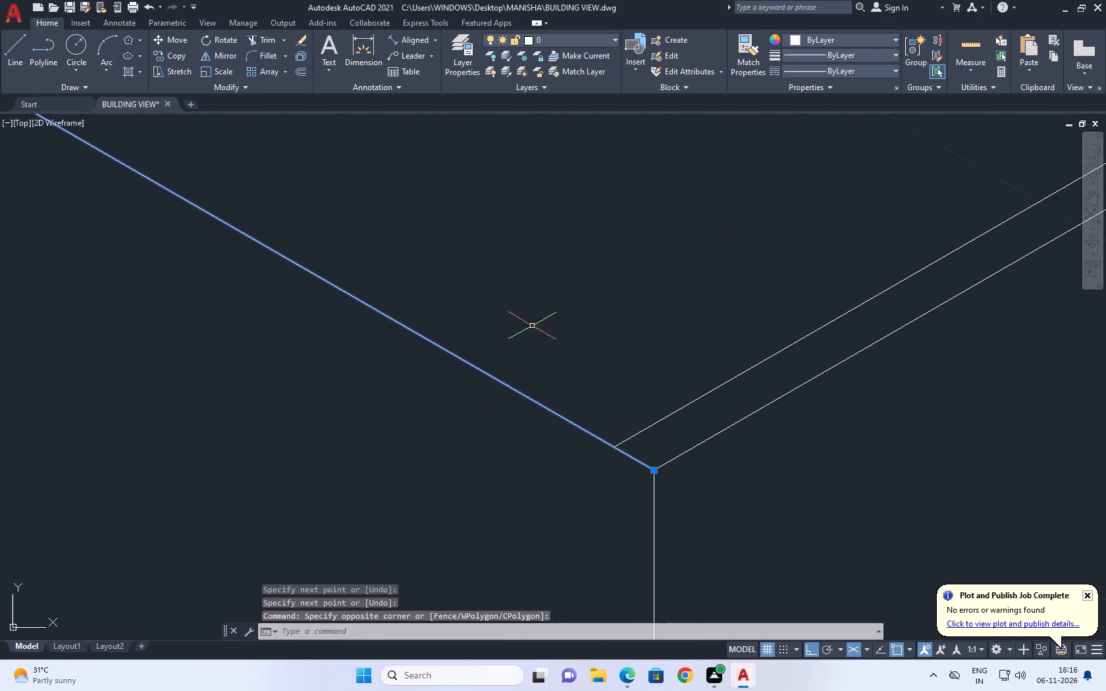
{"action": "middle_click_drag", "start_coordinate": [534, 319], "coordinate": [550, 346]}
{"action": "type", "text": "CO"}
{"action": "key", "text": "space"}
{"action": "left_click", "coordinate": [539, 374]}
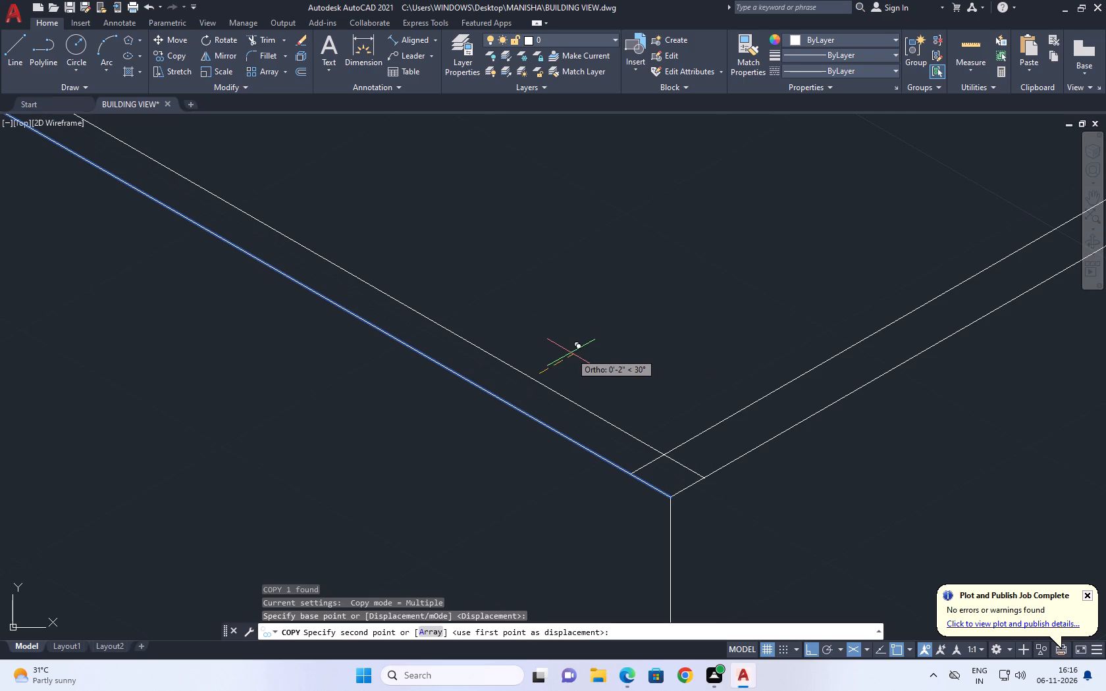
{"action": "key", "text": "2"}
{"action": "key", "text": "space"}
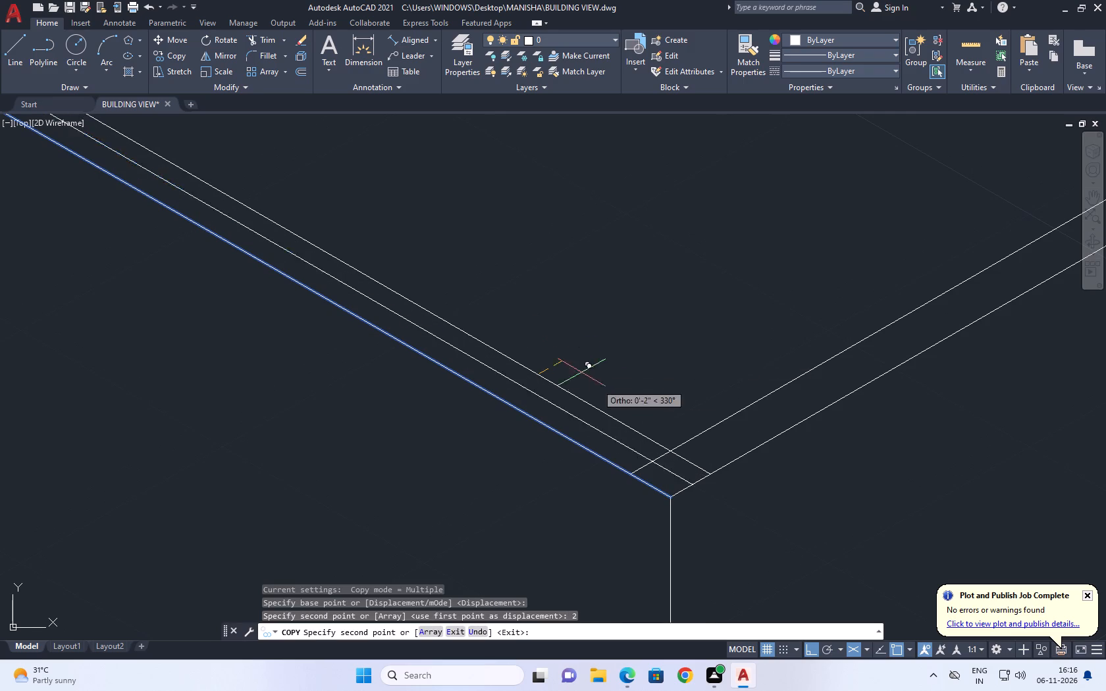
{"action": "scroll", "coordinate": [658, 411], "scroll_direction": "down", "scroll_amount": 3}
{"action": "key", "text": "space"}
Trim both near-return top lines back to the vertical line and clean up their overlaps at the parapet's near corner.
{"action": "middle_click_drag", "start_coordinate": [433, 337], "coordinate": [533, 431]}
{"action": "type", "text": "TR"}
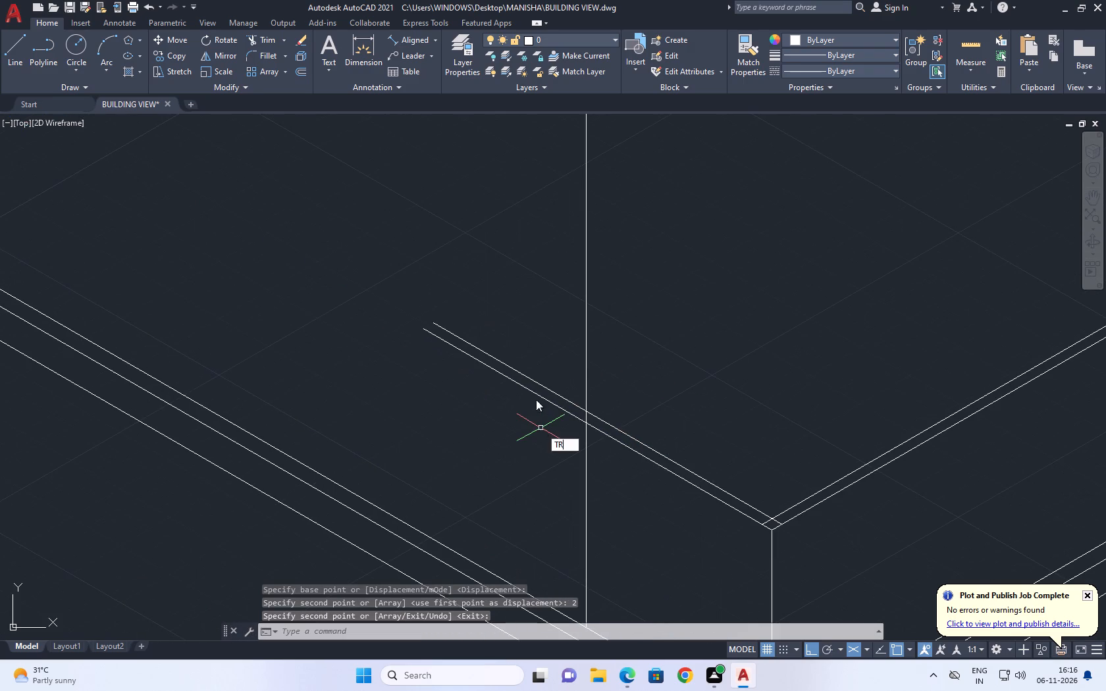
{"action": "key", "text": "space"}
{"action": "left_click", "coordinate": [535, 357]}
{"action": "left_click_drag", "start_coordinate": [512, 426], "coordinate": [512, 434]}
{"action": "scroll", "coordinate": [772, 507], "scroll_direction": "up", "scroll_amount": 4}
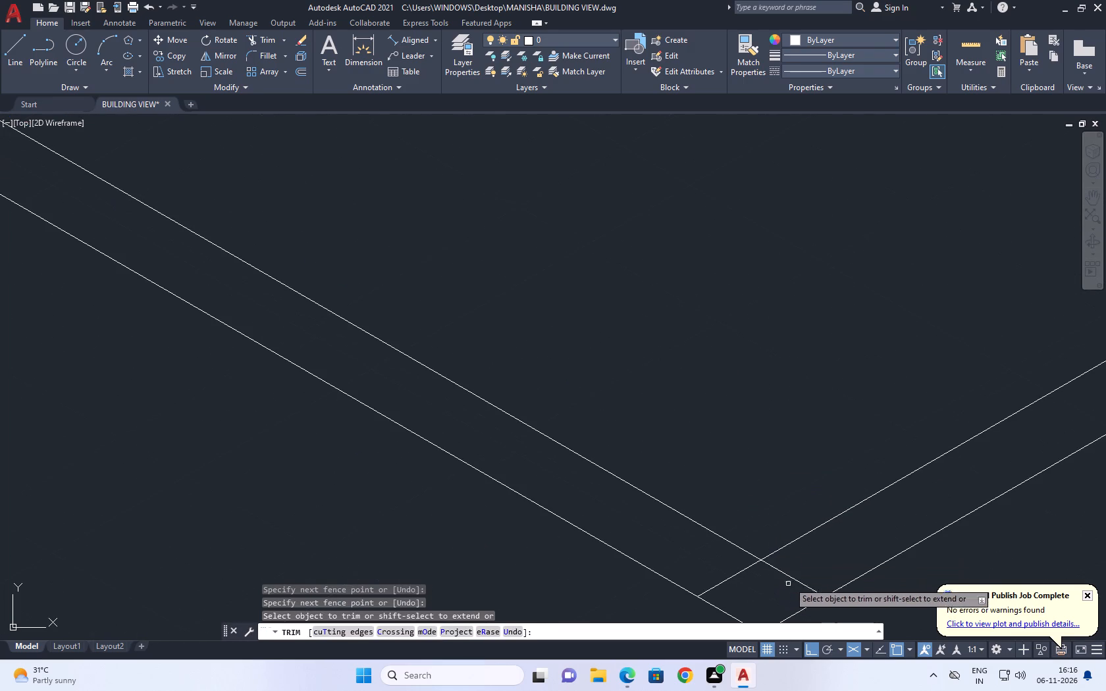
{"action": "left_click", "coordinate": [791, 561]}
{"action": "left_click", "coordinate": [726, 572]}
{"action": "key", "text": "space"}
{"action": "scroll", "coordinate": [772, 449], "scroll_direction": "down", "scroll_amount": 3}
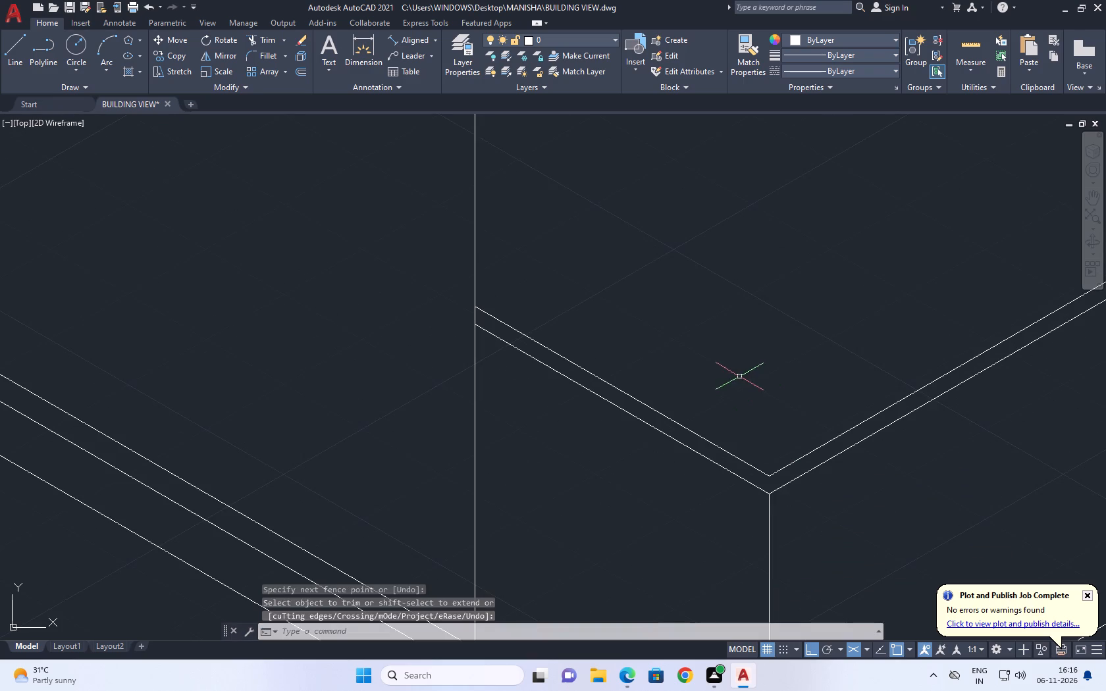
Examine the parapet returns at both ends of the short wall and the overall building view.
{"action": "middle_click_drag", "start_coordinate": [639, 357], "coordinate": [651, 397]}
{"action": "scroll", "coordinate": [651, 397], "scroll_direction": "down", "scroll_amount": 3}
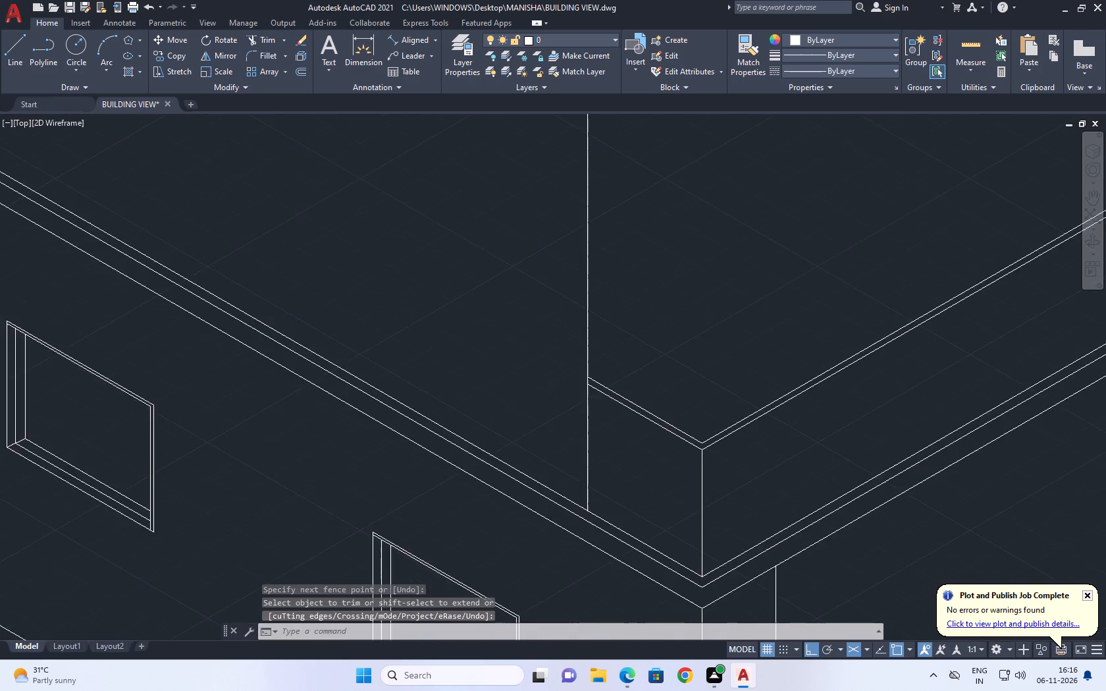
{"action": "scroll", "coordinate": [651, 397], "scroll_direction": "down", "scroll_amount": 1}
{"action": "middle_click_drag", "start_coordinate": [683, 367], "coordinate": [704, 399]}
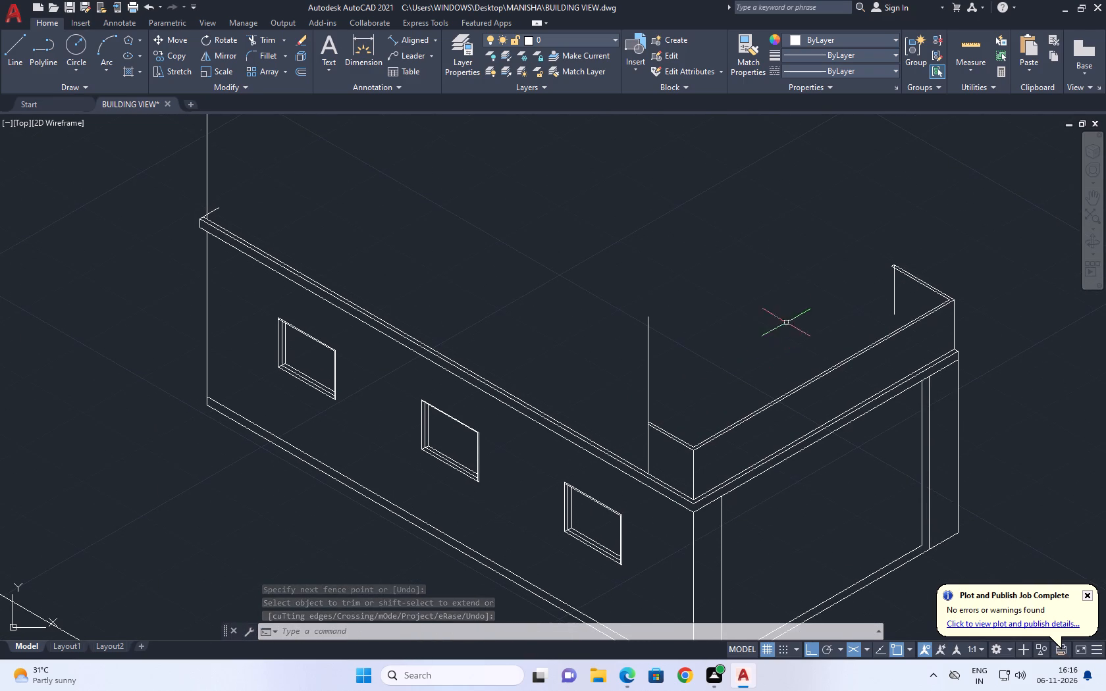
{"action": "middle_click_drag", "start_coordinate": [870, 311], "coordinate": [743, 390]}
{"action": "scroll", "coordinate": [762, 359], "scroll_direction": "up", "scroll_amount": 3}
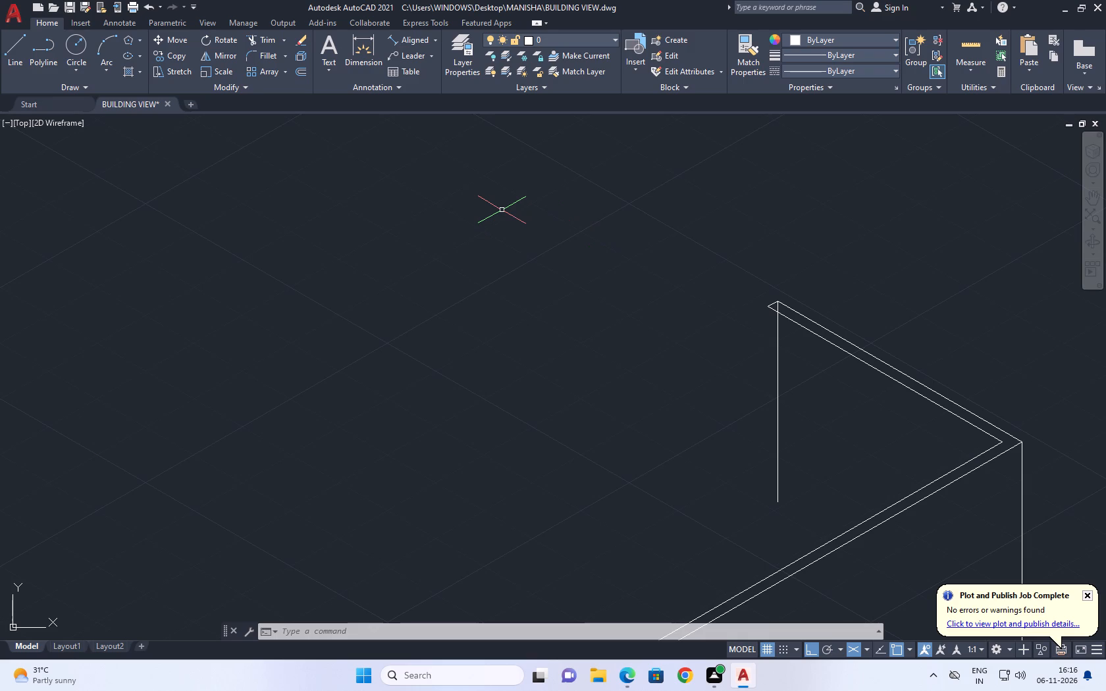
{"action": "scroll", "coordinate": [458, 344], "scroll_direction": "up", "scroll_amount": 1}
{"action": "scroll", "coordinate": [498, 357], "scroll_direction": "down", "scroll_amount": 2}
{"action": "scroll", "coordinate": [553, 357], "scroll_direction": "down", "scroll_amount": 2}
{"action": "middle_click_drag", "start_coordinate": [326, 462], "coordinate": [498, 311]}
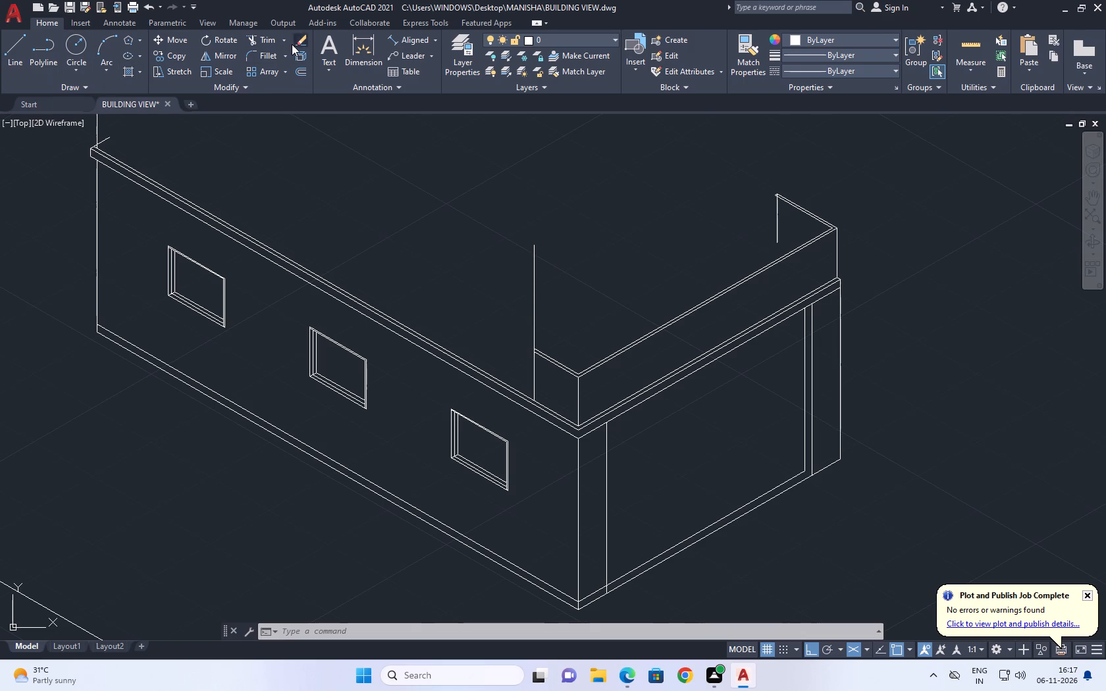
Trim the near return's vertical line down to the end of the outer top line.
{"action": "left_click", "coordinate": [258, 38]}
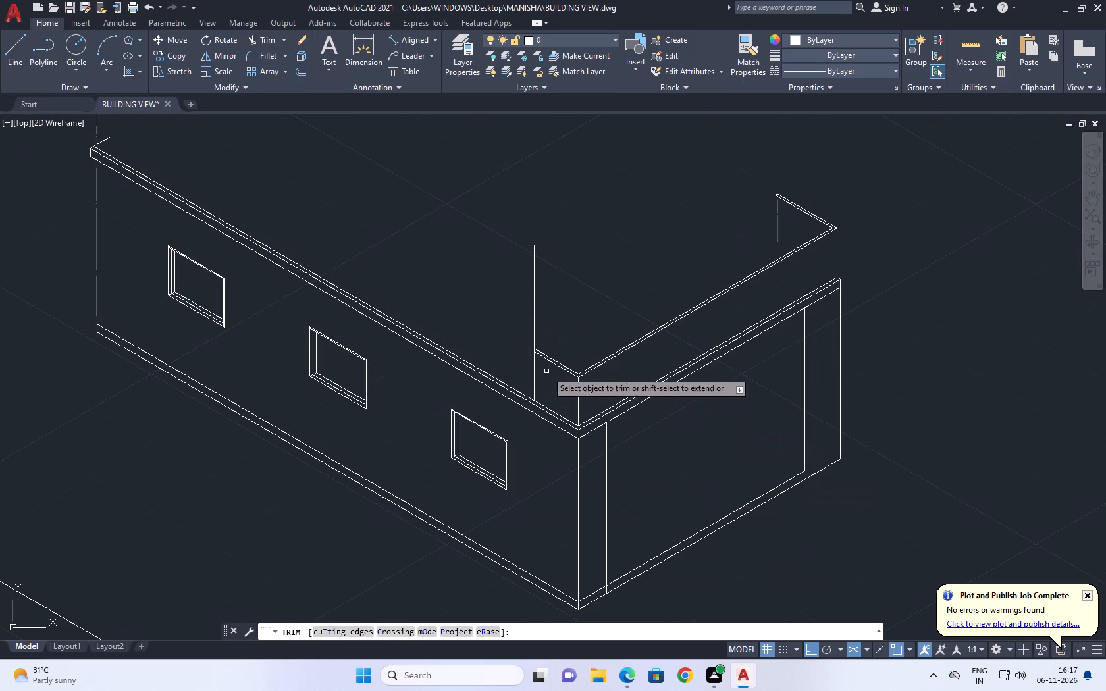
{"action": "scroll", "coordinate": [515, 315], "scroll_direction": "up", "scroll_amount": 3}
{"action": "left_click", "coordinate": [625, 357]}
{"action": "left_click", "coordinate": [542, 333]}
{"action": "scroll", "coordinate": [590, 441], "scroll_direction": "up", "scroll_amount": 2}
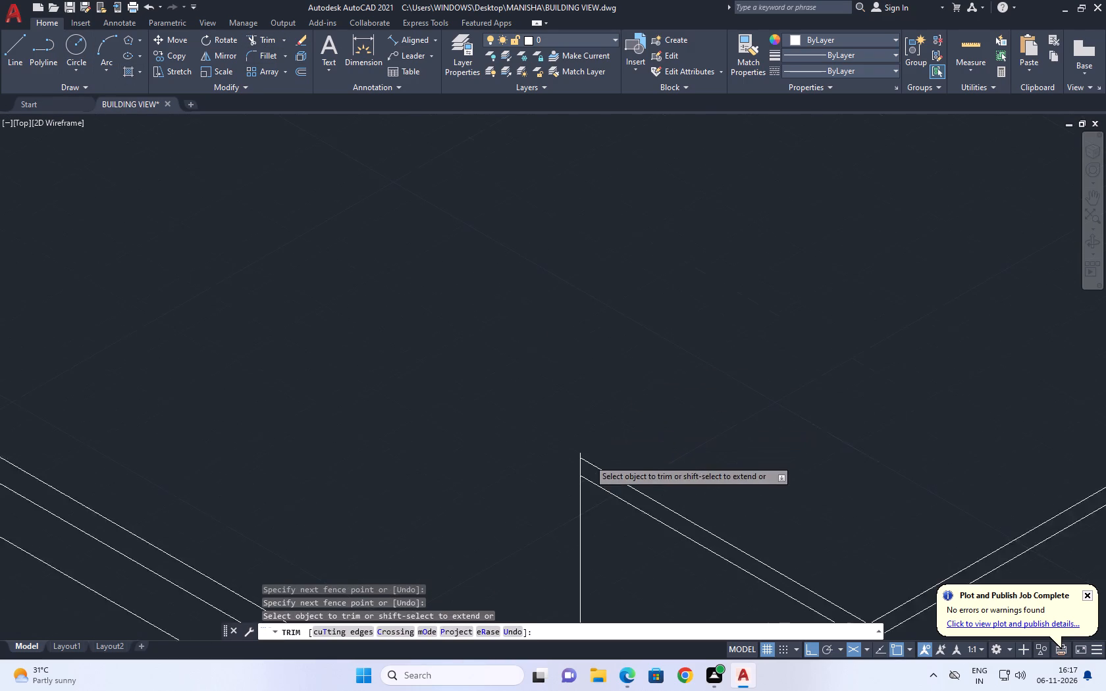
{"action": "scroll", "coordinate": [593, 484], "scroll_direction": "up", "scroll_amount": 2}
{"action": "left_click", "coordinate": [545, 430]}
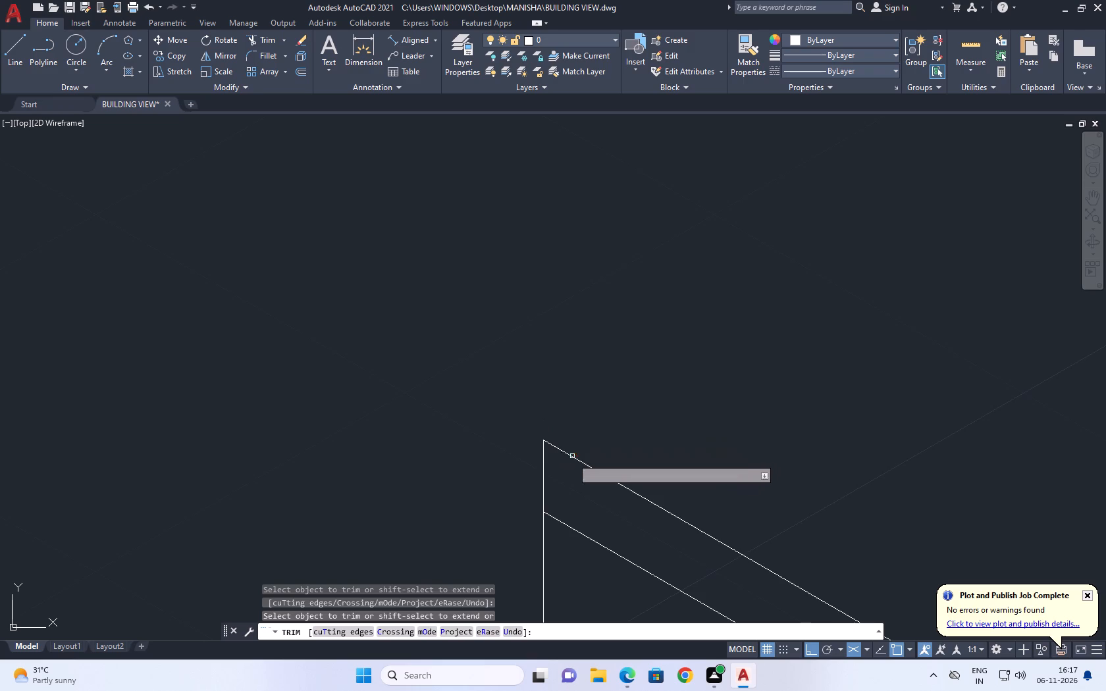
{"action": "left_click", "coordinate": [551, 468]}
{"action": "left_click", "coordinate": [528, 469]}
{"action": "right_click", "coordinate": [596, 403]}
{"action": "left_click", "coordinate": [634, 426]}
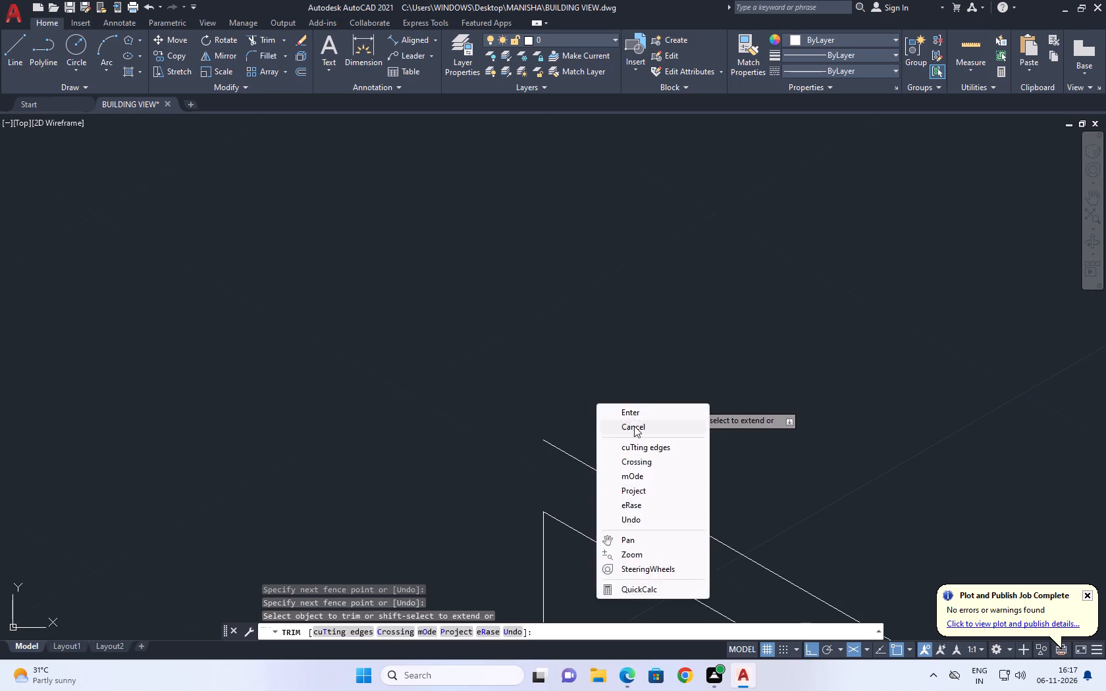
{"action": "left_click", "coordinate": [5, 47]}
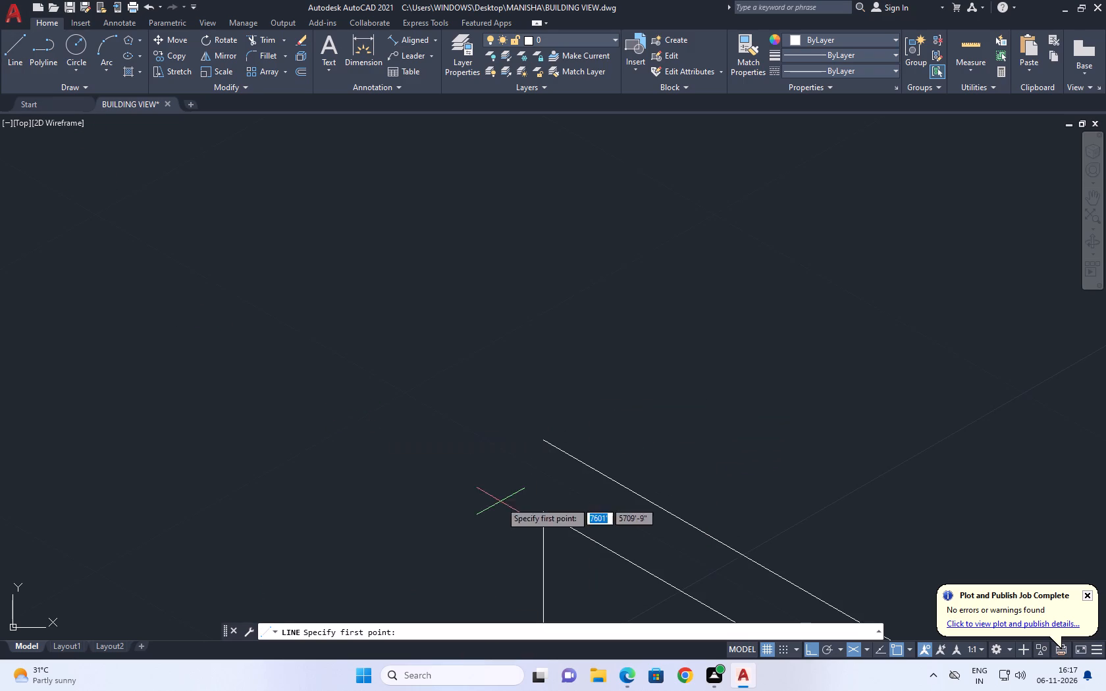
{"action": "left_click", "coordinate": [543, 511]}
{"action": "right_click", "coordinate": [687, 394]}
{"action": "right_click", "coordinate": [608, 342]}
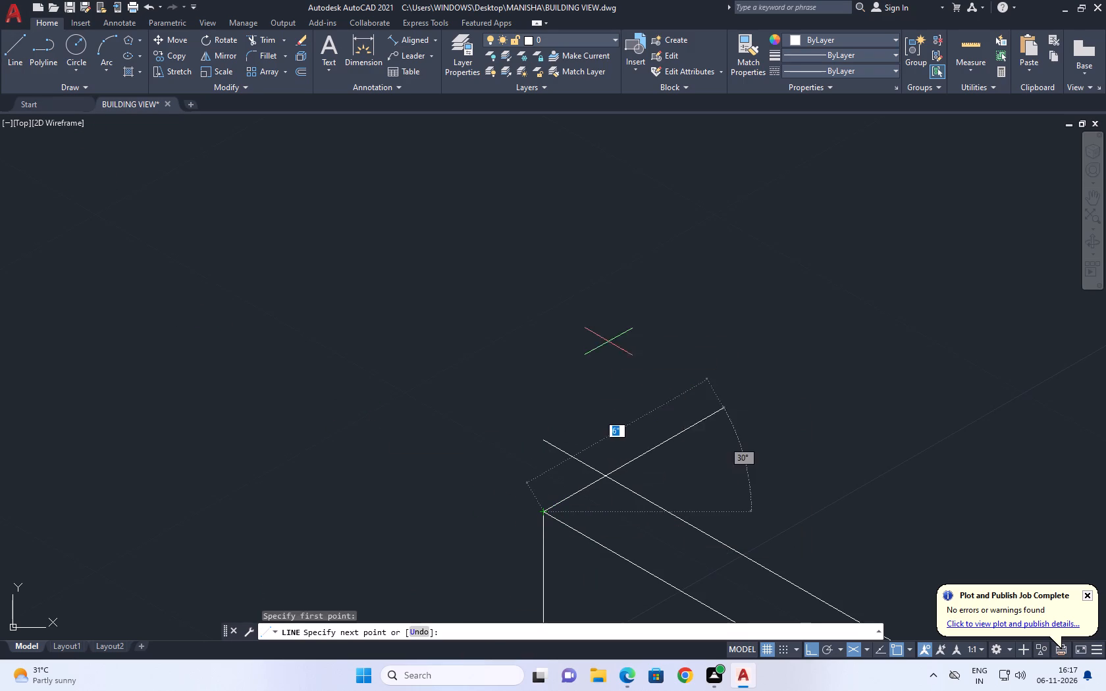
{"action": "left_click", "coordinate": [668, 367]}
Draw a short line from the near return's vertical top across the inner top line, following the short wall's direction.
{"action": "right_click", "coordinate": [571, 368]}
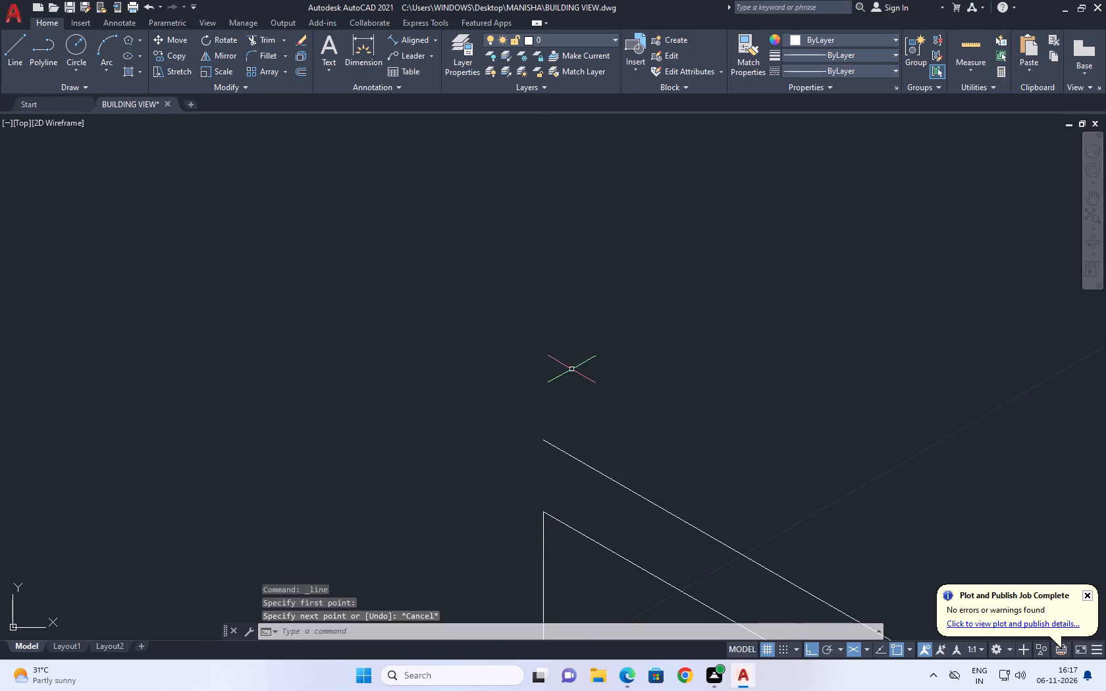
{"action": "left_click", "coordinate": [612, 374]}
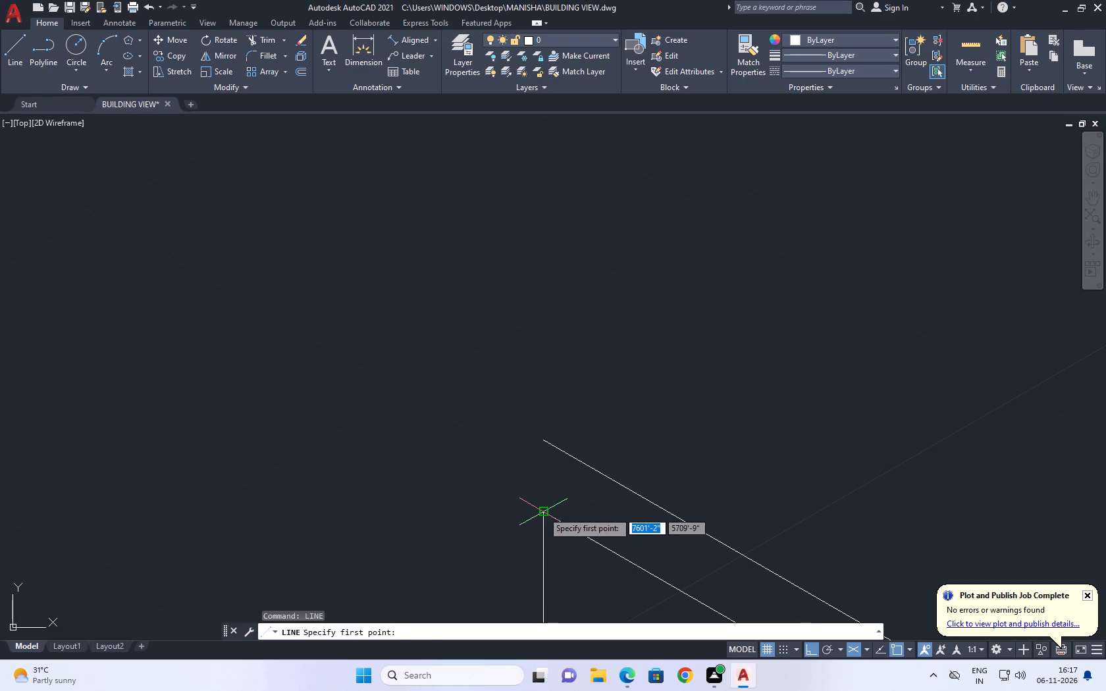
{"action": "left_click", "coordinate": [542, 513]}
{"action": "left_click", "coordinate": [637, 449]}
{"action": "right_click", "coordinate": [662, 412]}
{"action": "left_click", "coordinate": [698, 415]}
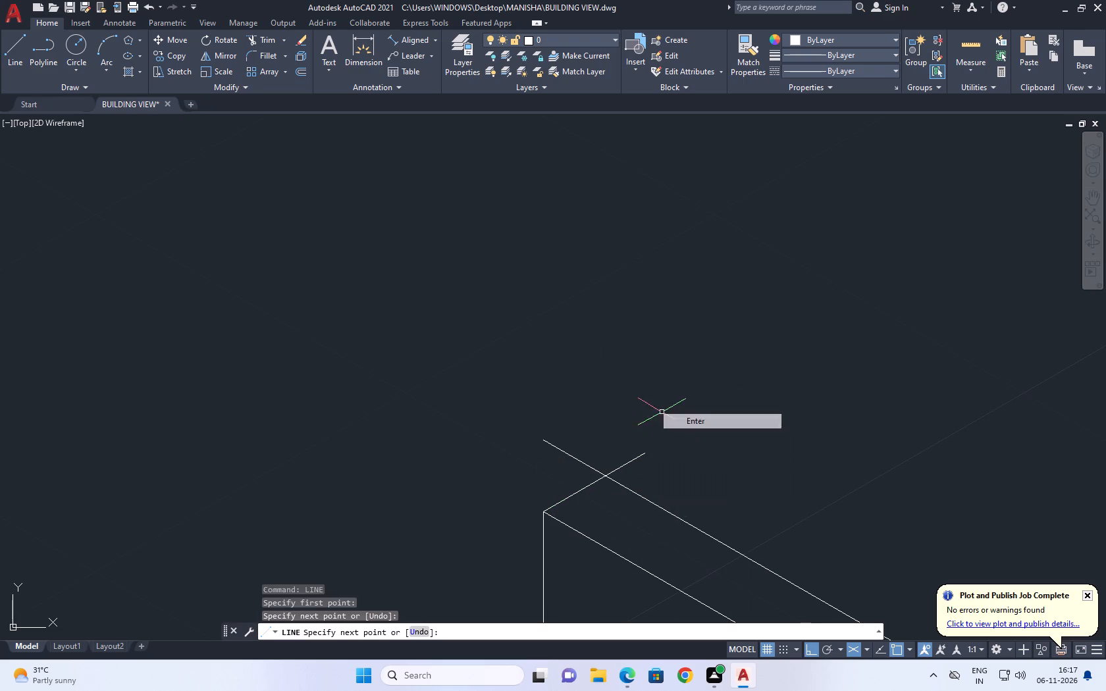
Trim the inner top line and the short closing line where they overshoot each other at the near return's end.
{"action": "left_click", "coordinate": [275, 41]}
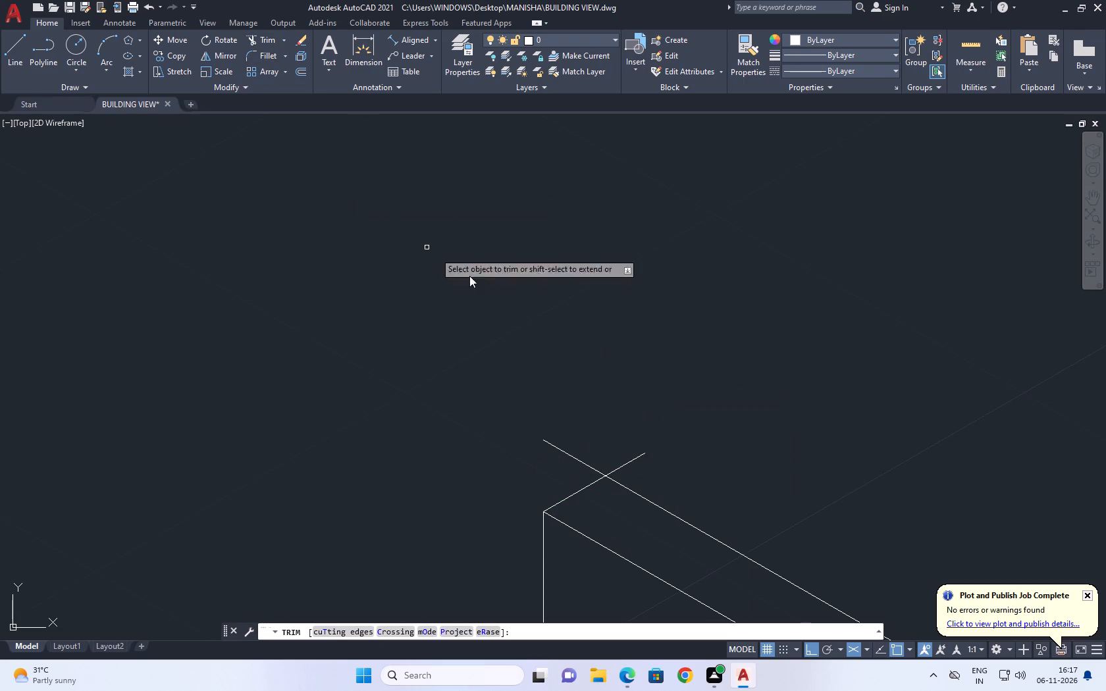
{"action": "left_click", "coordinate": [546, 450]}
{"action": "left_click", "coordinate": [662, 466]}
{"action": "right_click", "coordinate": [600, 354]}
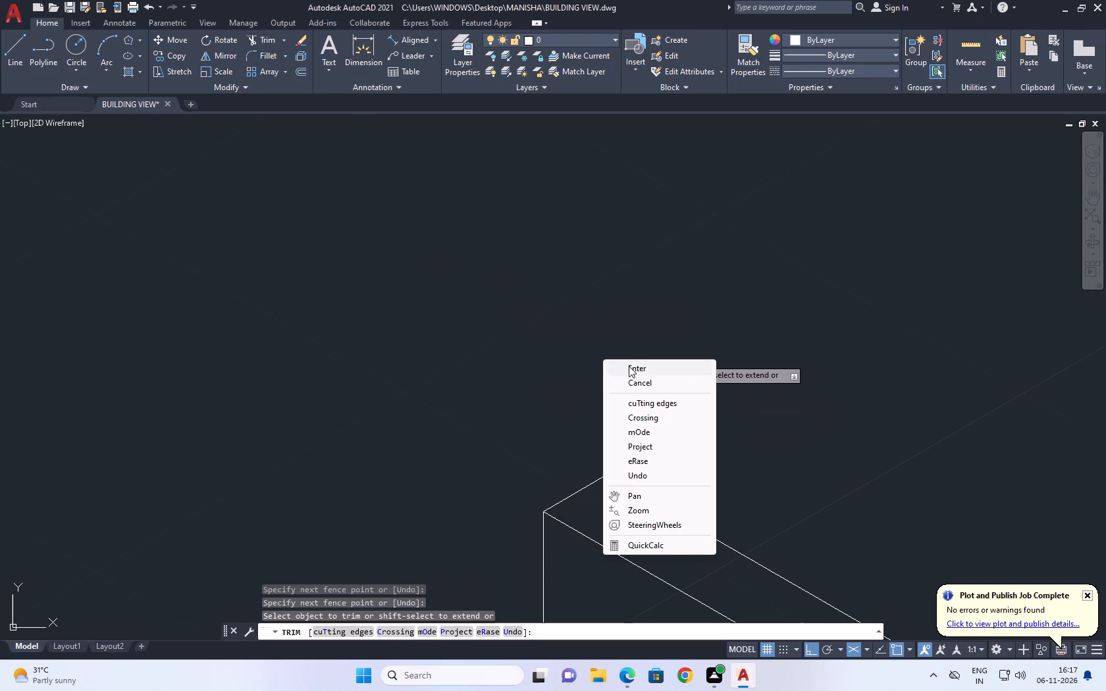
{"action": "left_click", "coordinate": [640, 381]}
Draw a line about 30'-10" long from the top of the long wall's far vertical, parallel to the long wall.
{"action": "scroll", "coordinate": [631, 390], "scroll_direction": "down", "scroll_amount": 7}
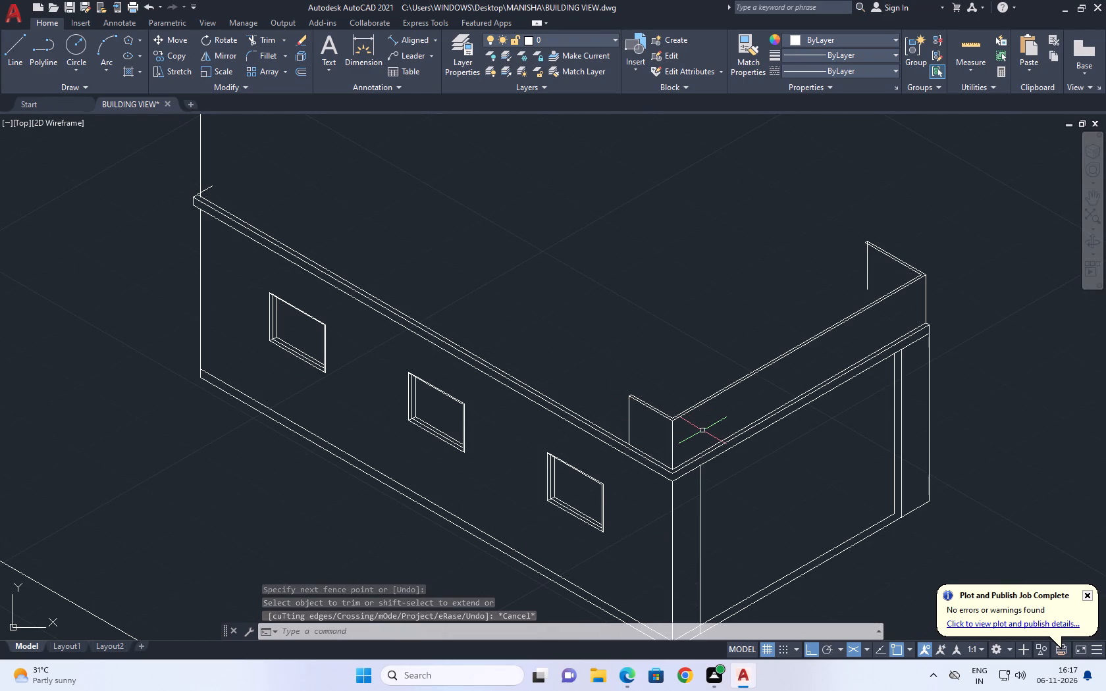
{"action": "scroll", "coordinate": [701, 459], "scroll_direction": "down", "scroll_amount": 1}
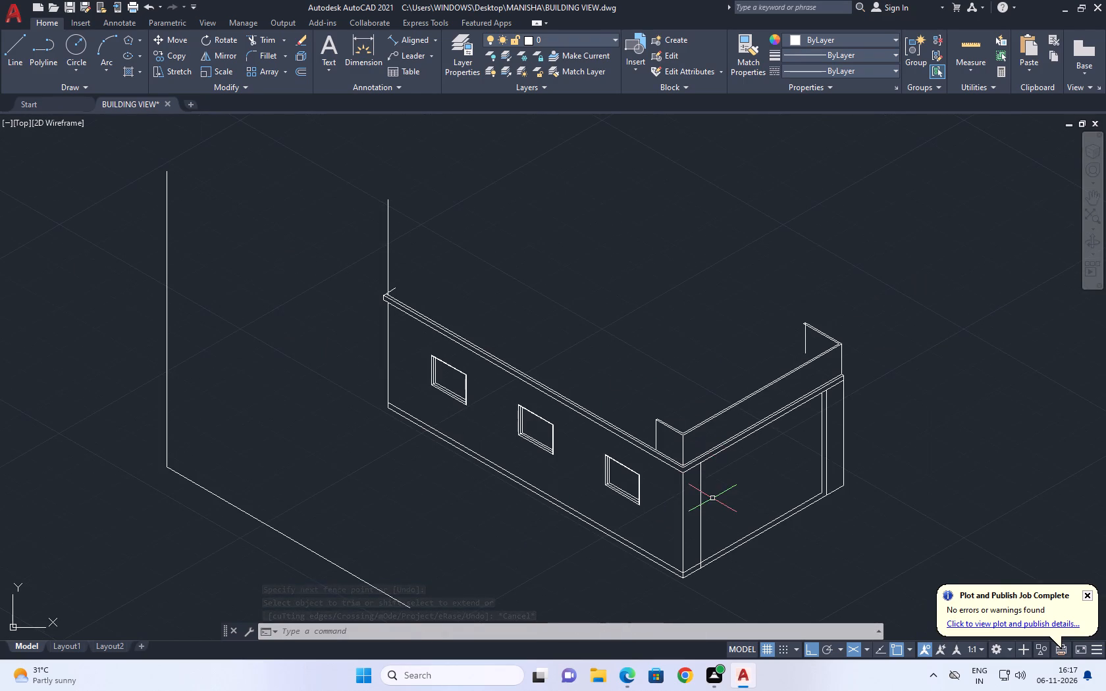
{"action": "left_click", "coordinate": [19, 34]}
{"action": "left_click", "coordinate": [386, 199]}
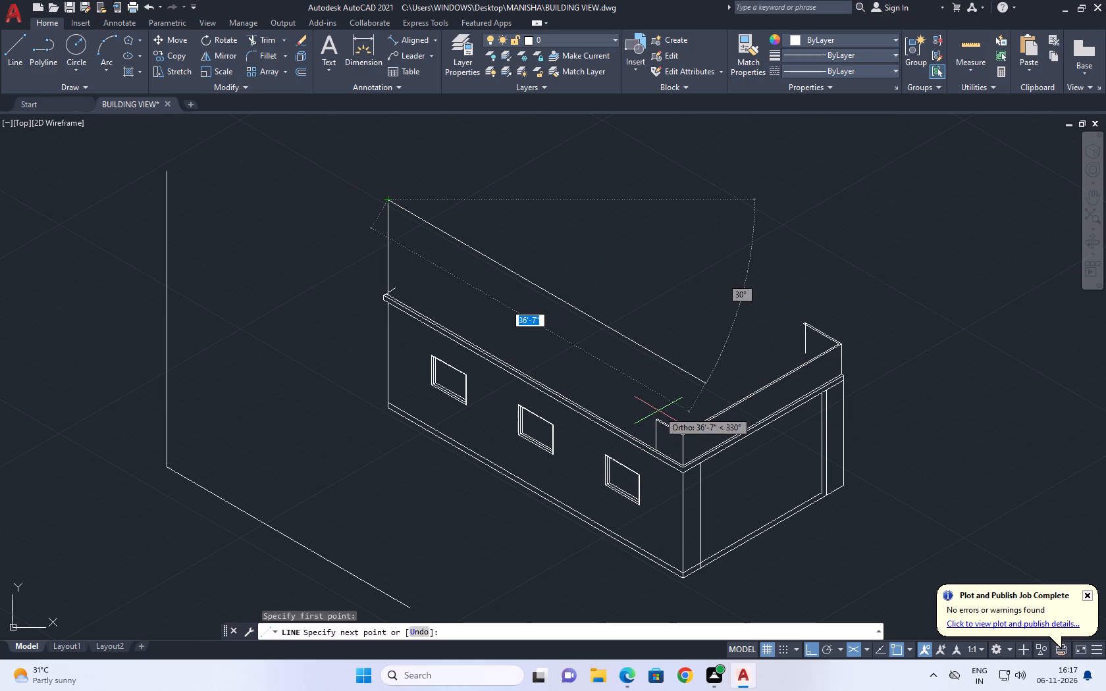
{"action": "scroll", "coordinate": [659, 428], "scroll_direction": "up", "scroll_amount": 2}
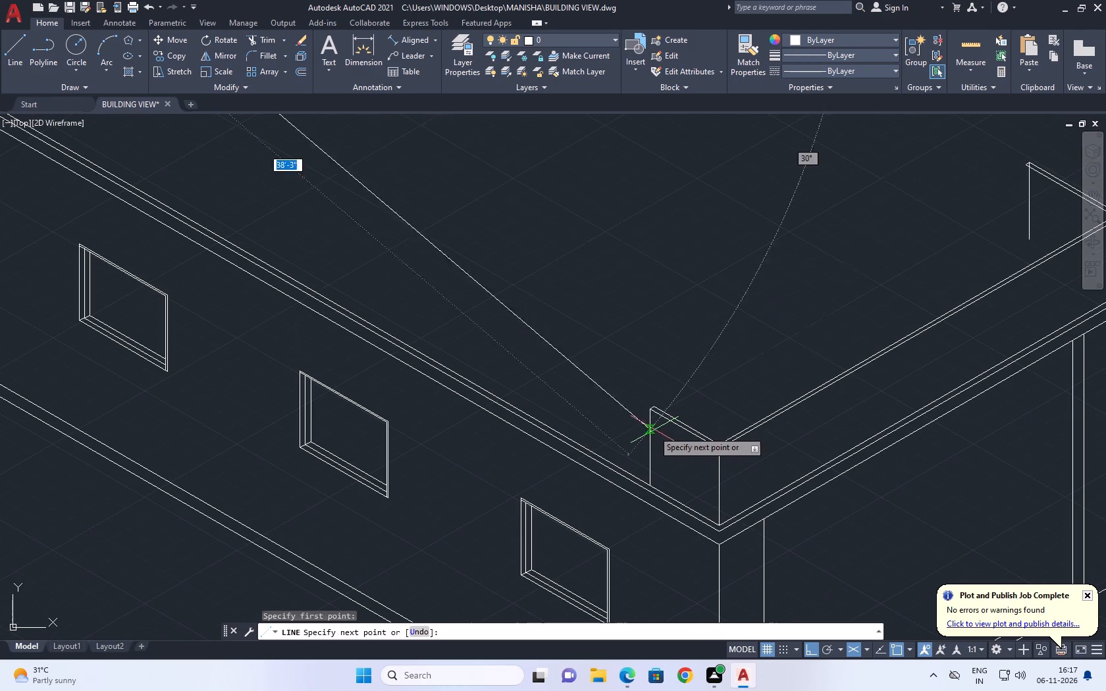
{"action": "scroll", "coordinate": [651, 413], "scroll_direction": "down", "scroll_amount": 2}
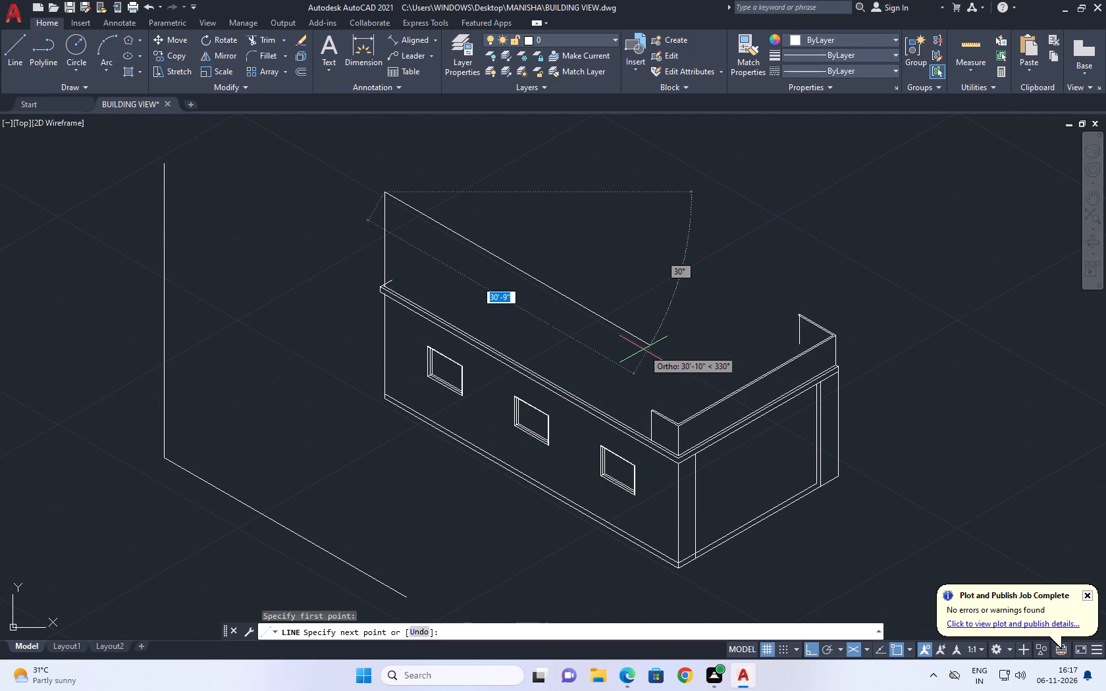
{"action": "left_click", "coordinate": [643, 344]}
{"action": "right_click", "coordinate": [675, 299]}
{"action": "left_click", "coordinate": [700, 317]}
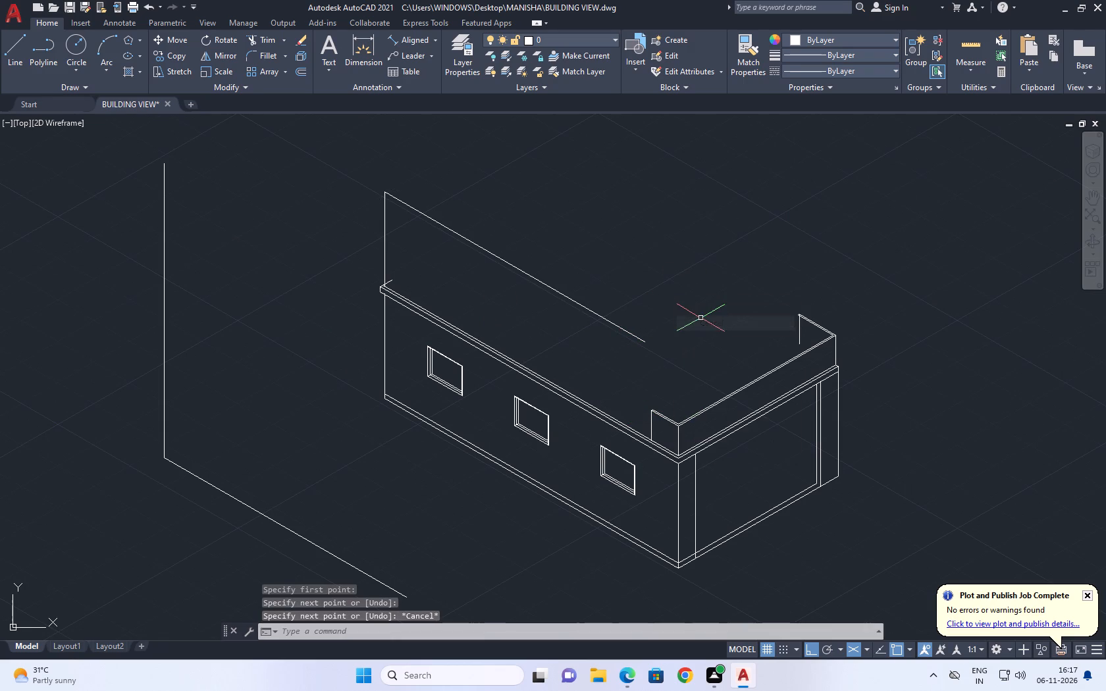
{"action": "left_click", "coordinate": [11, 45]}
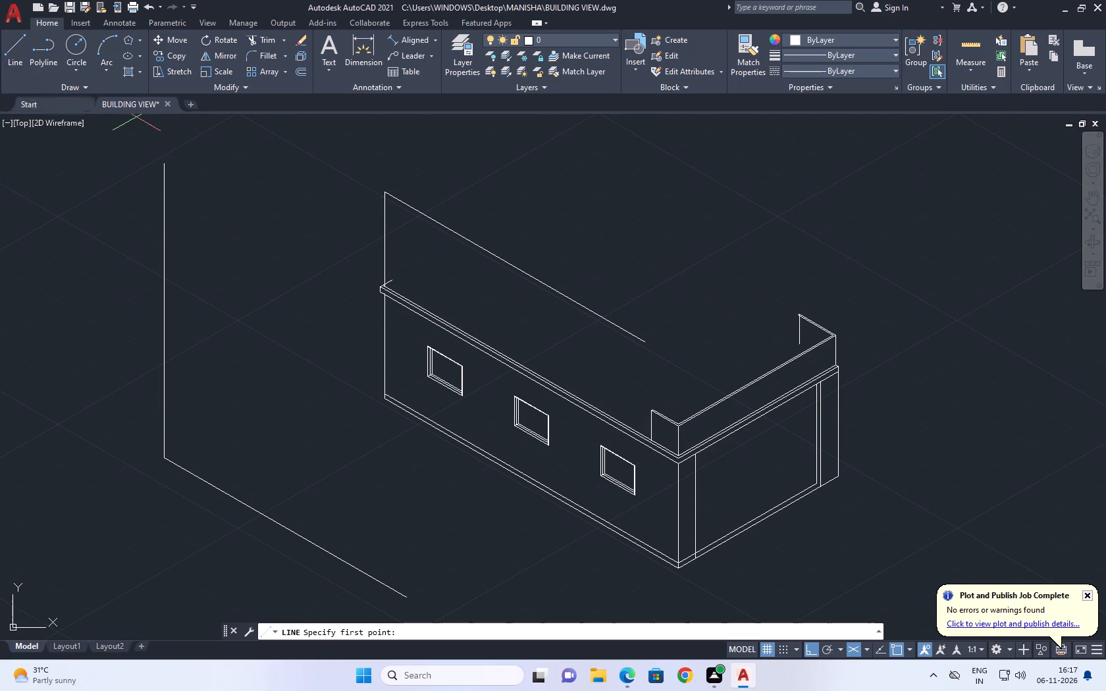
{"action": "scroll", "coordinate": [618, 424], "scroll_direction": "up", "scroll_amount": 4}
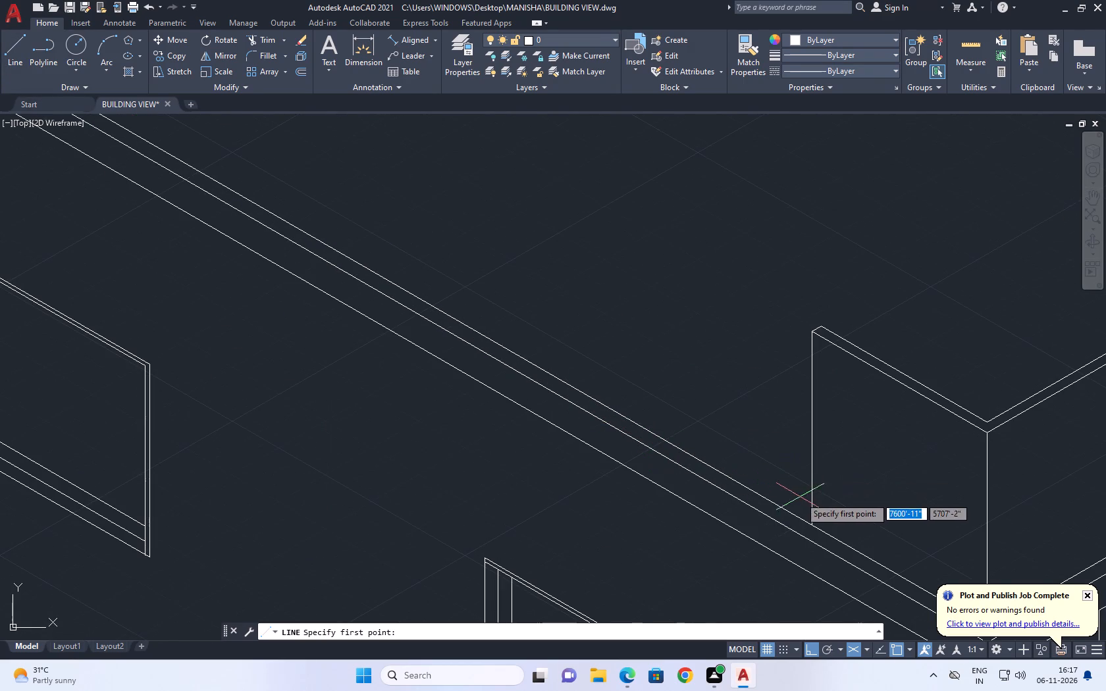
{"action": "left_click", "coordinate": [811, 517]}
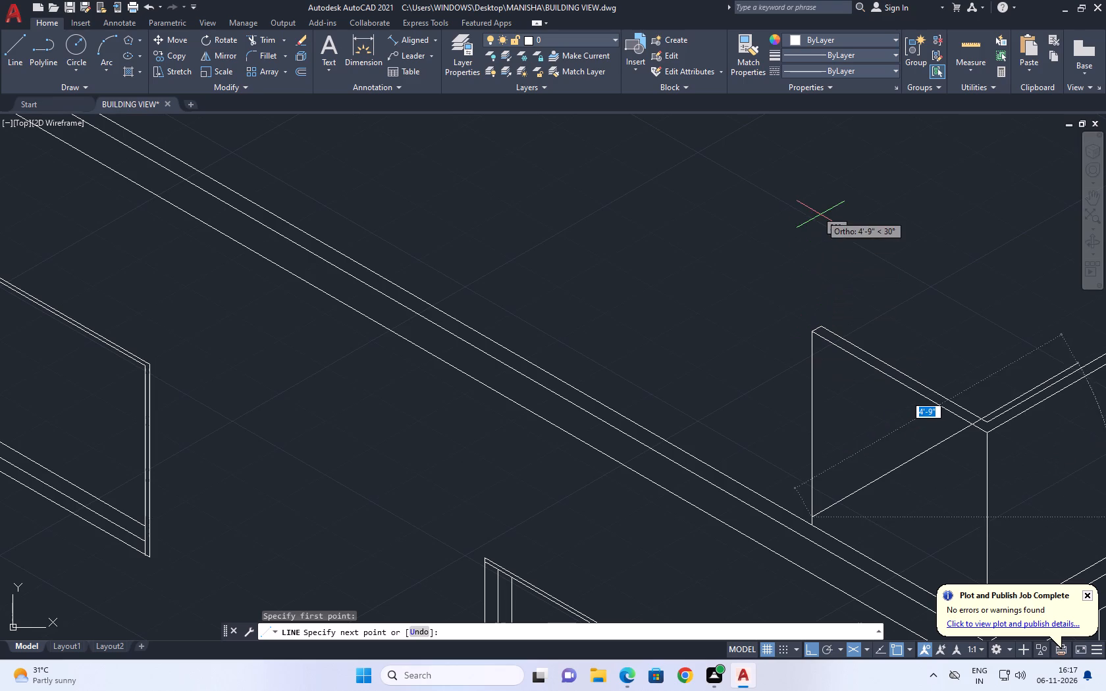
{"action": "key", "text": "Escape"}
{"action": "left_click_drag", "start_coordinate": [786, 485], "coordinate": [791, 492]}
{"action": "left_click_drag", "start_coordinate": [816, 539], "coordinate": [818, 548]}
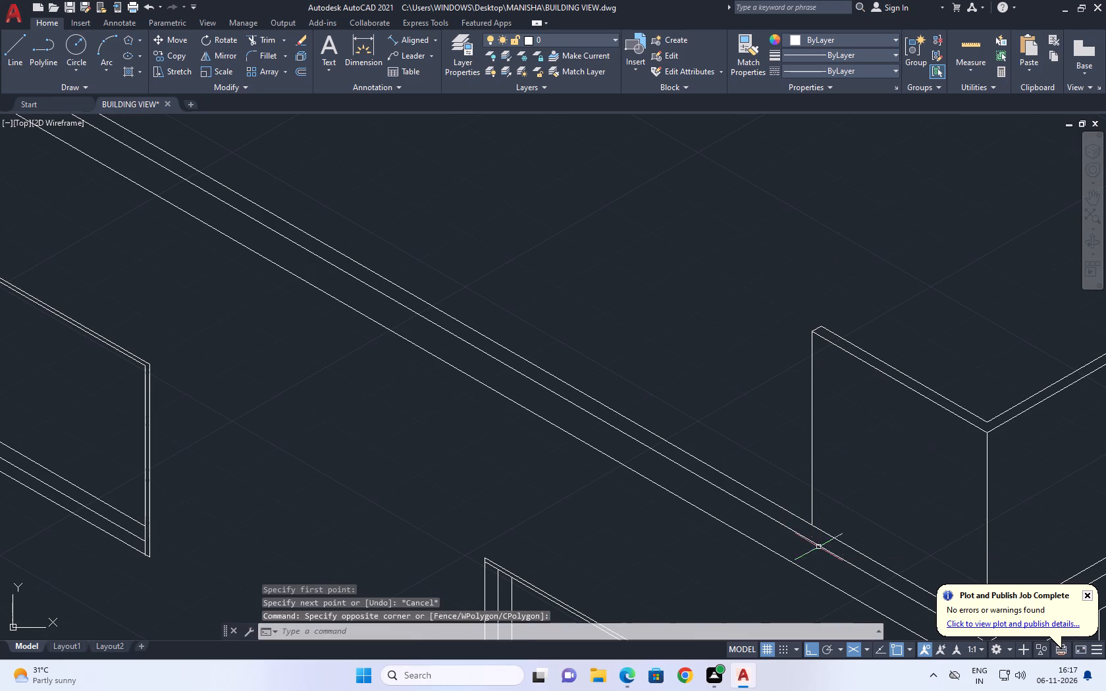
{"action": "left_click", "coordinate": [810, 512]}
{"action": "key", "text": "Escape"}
Draw a 9'6" vertical line upward from the foot of the near parapet return's vertical.
{"action": "key", "text": "l"}
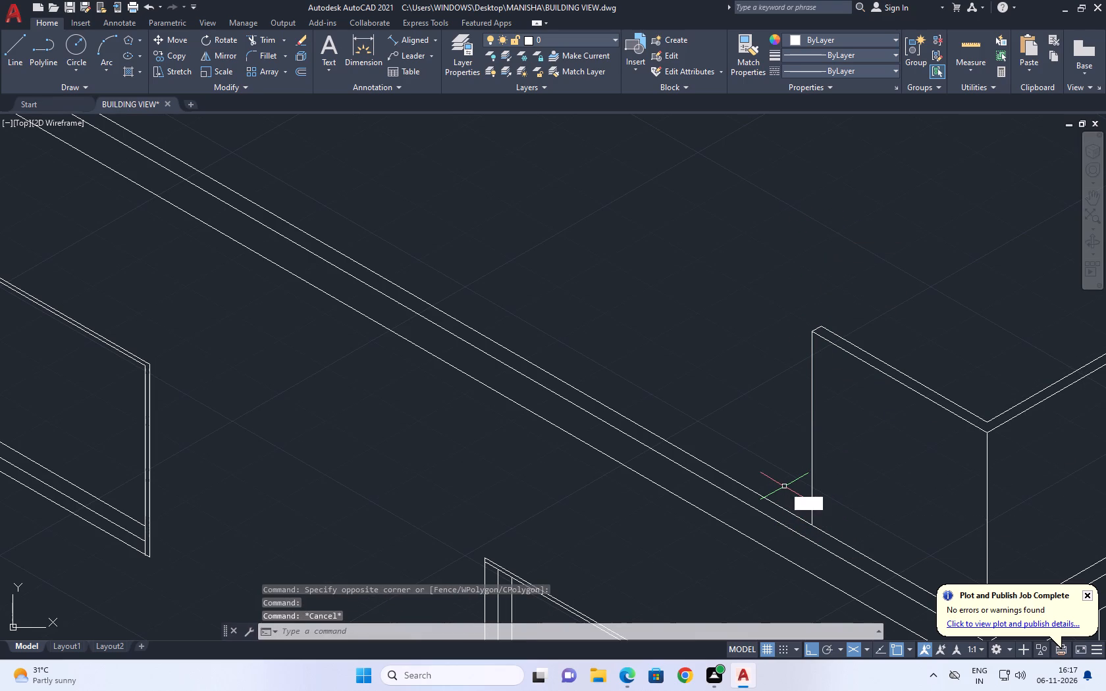
{"action": "key", "text": "space"}
{"action": "left_click", "coordinate": [815, 525]}
{"action": "scroll", "coordinate": [838, 329], "scroll_direction": "down", "scroll_amount": 2}
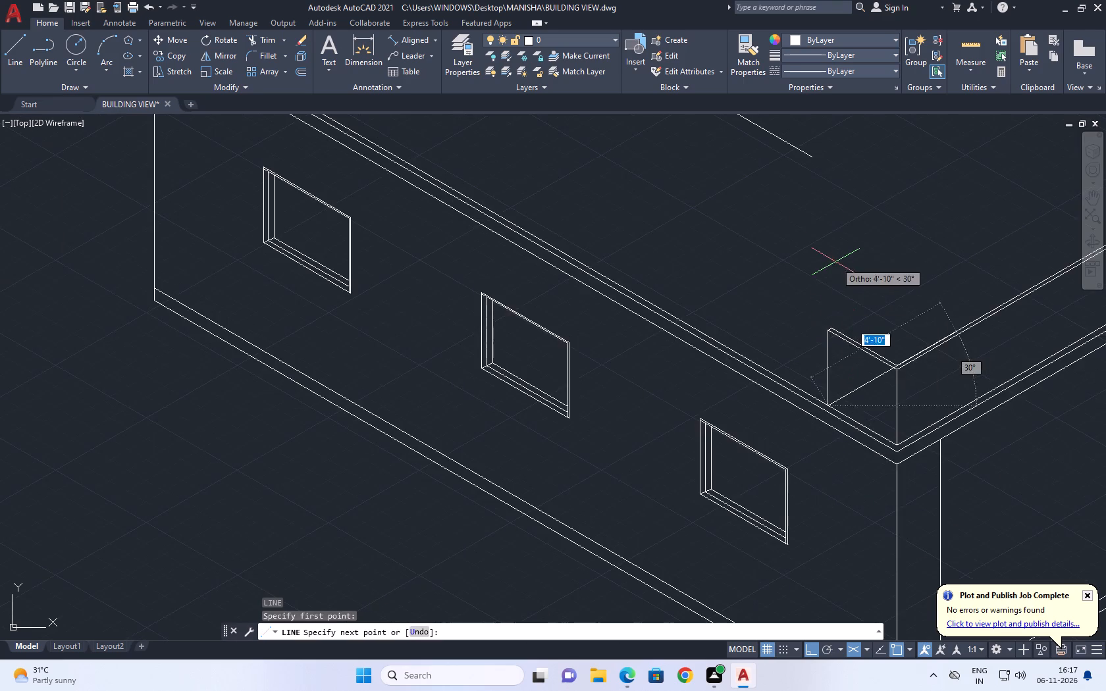
{"action": "middle_click_drag", "start_coordinate": [835, 258], "coordinate": [829, 363]}
{"action": "key", "text": "F5"}
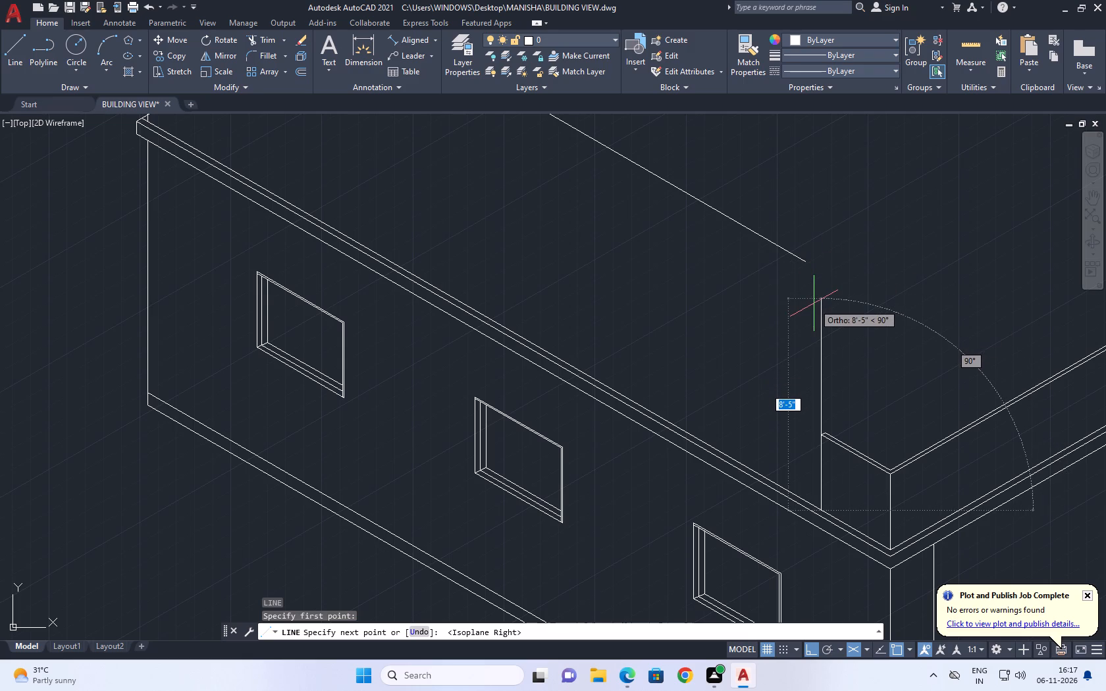
{"action": "scroll", "coordinate": [814, 303], "scroll_direction": "down", "scroll_amount": 1}
{"action": "middle_click_drag", "start_coordinate": [821, 313], "coordinate": [826, 330]}
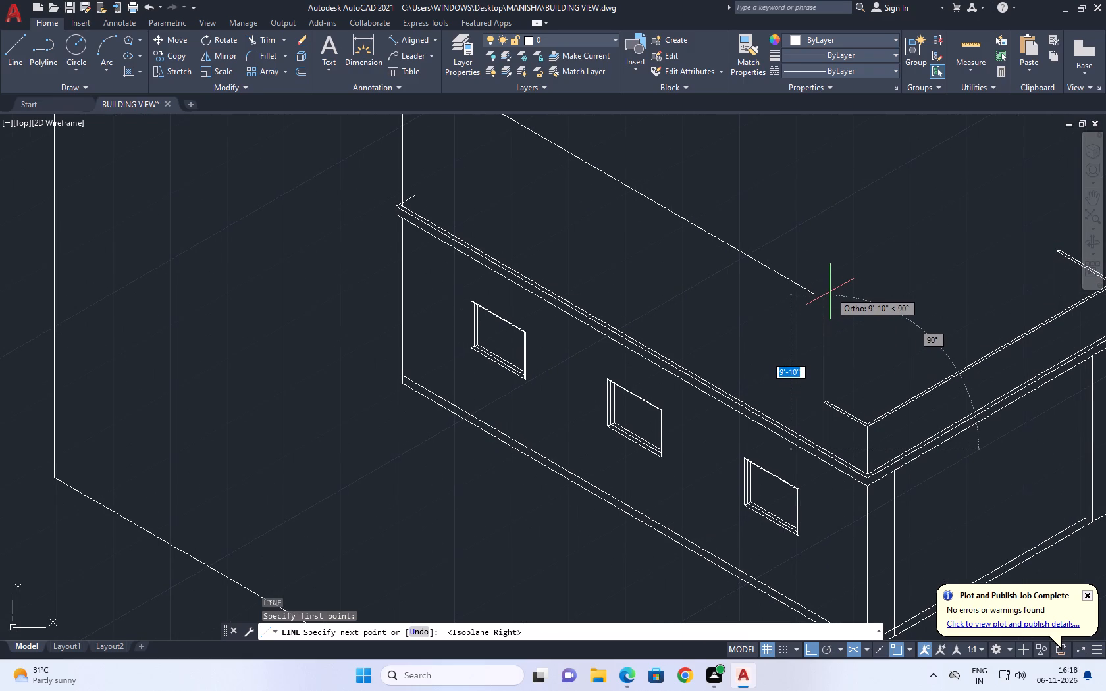
{"action": "type", "text": "9'"}
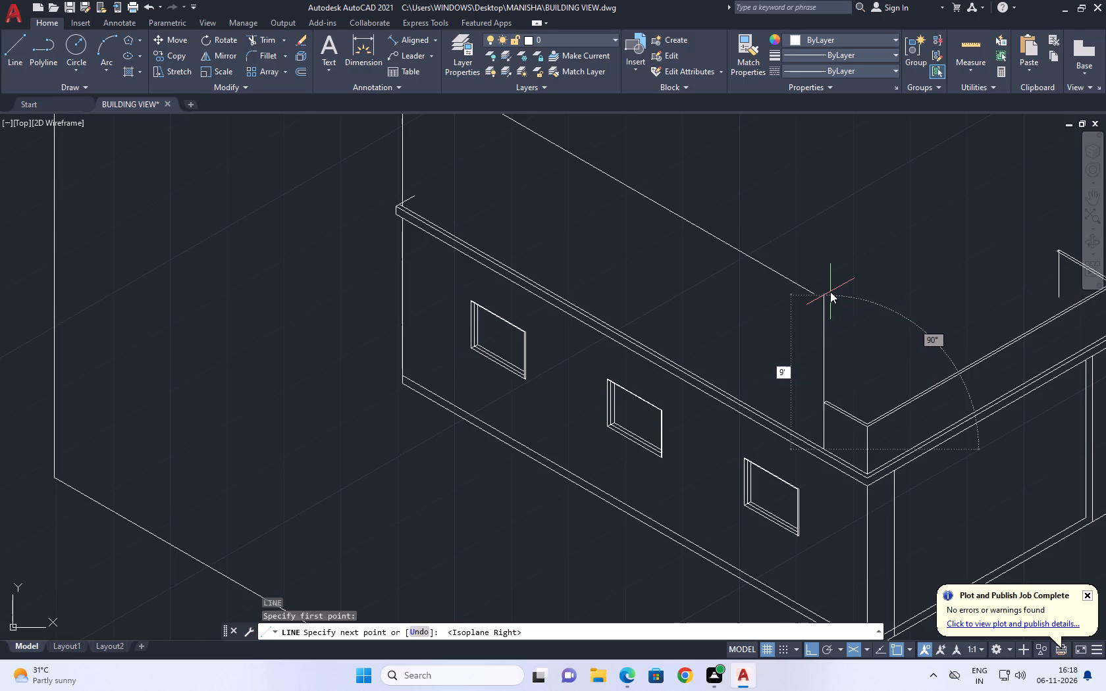
{"action": "type", "text": "6"}
{"action": "key", "text": "space"}
{"action": "key", "text": "Escape"}
Extend the upper long wall's top line to meet the new near vertical.
{"action": "middle_click_drag", "start_coordinate": [760, 285], "coordinate": [783, 329]}
{"action": "type", "text": "EX"}
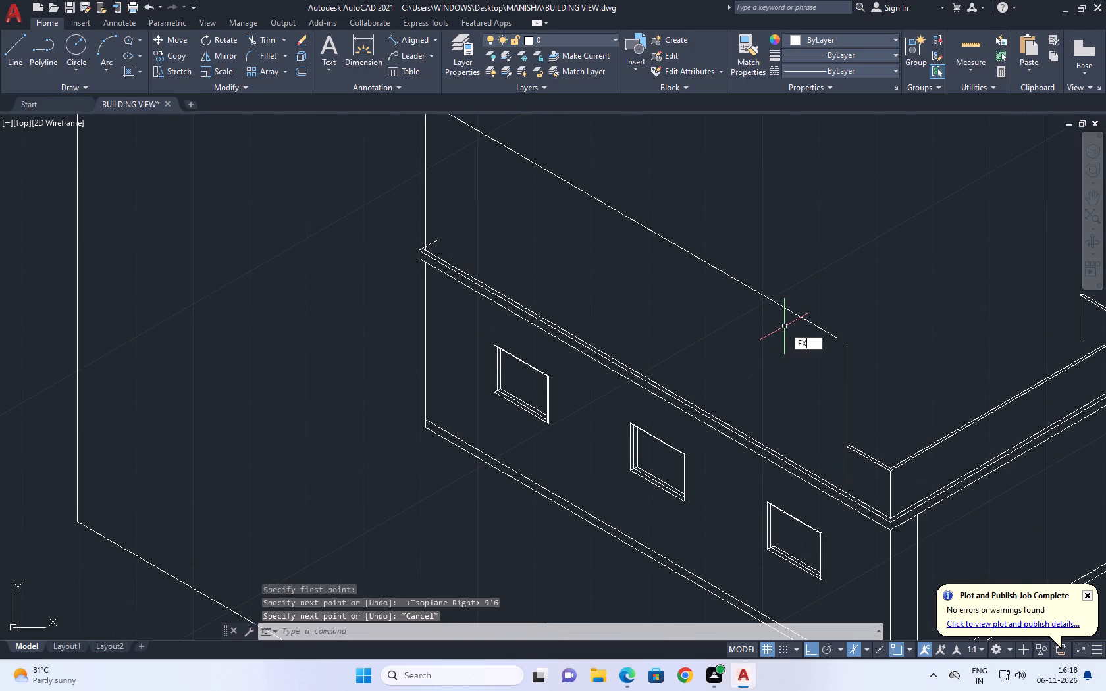
{"action": "key", "text": "space"}
{"action": "left_click", "coordinate": [793, 299]}
{"action": "left_click", "coordinate": [777, 365]}
{"action": "key", "text": "Escape"}
Copy the band, parapet and return lines with the upper wall's top line and near vertical up to the top of the far vertical.
{"action": "scroll", "coordinate": [677, 342], "scroll_direction": "down", "scroll_amount": 2}
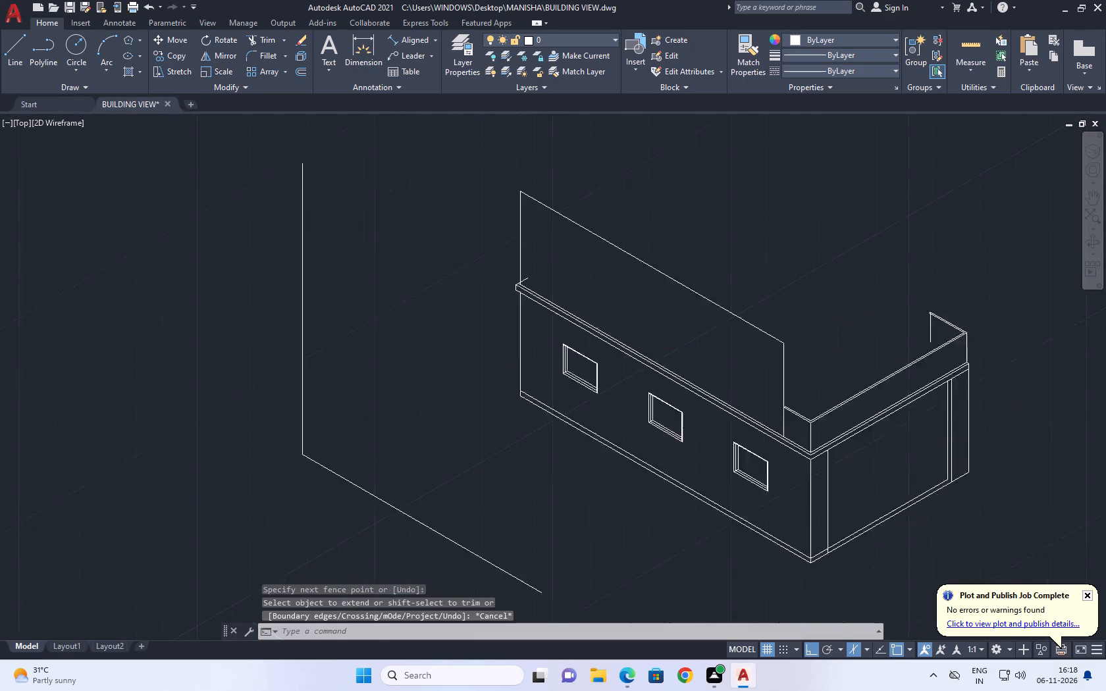
{"action": "middle_click_drag", "start_coordinate": [658, 328], "coordinate": [724, 352]}
{"action": "middle_click_drag", "start_coordinate": [829, 429], "coordinate": [791, 340]}
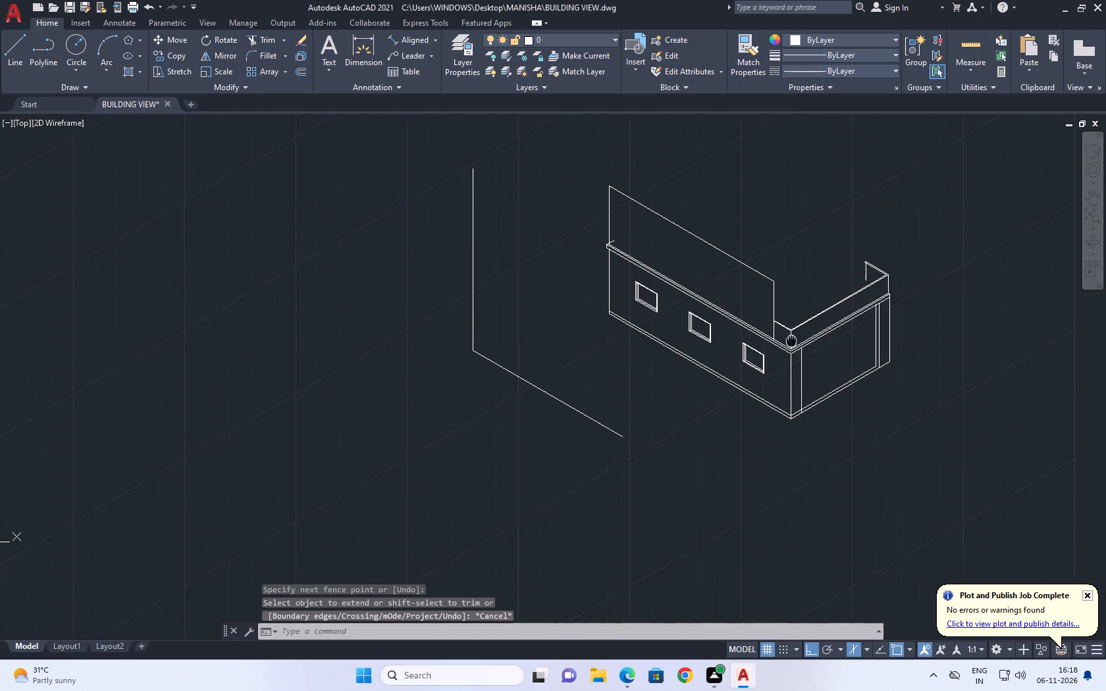
{"action": "middle_click_drag", "start_coordinate": [791, 340], "coordinate": [781, 300]}
{"action": "scroll", "coordinate": [767, 305], "scroll_direction": "up", "scroll_amount": 1}
{"action": "scroll", "coordinate": [842, 286], "scroll_direction": "up", "scroll_amount": 1}
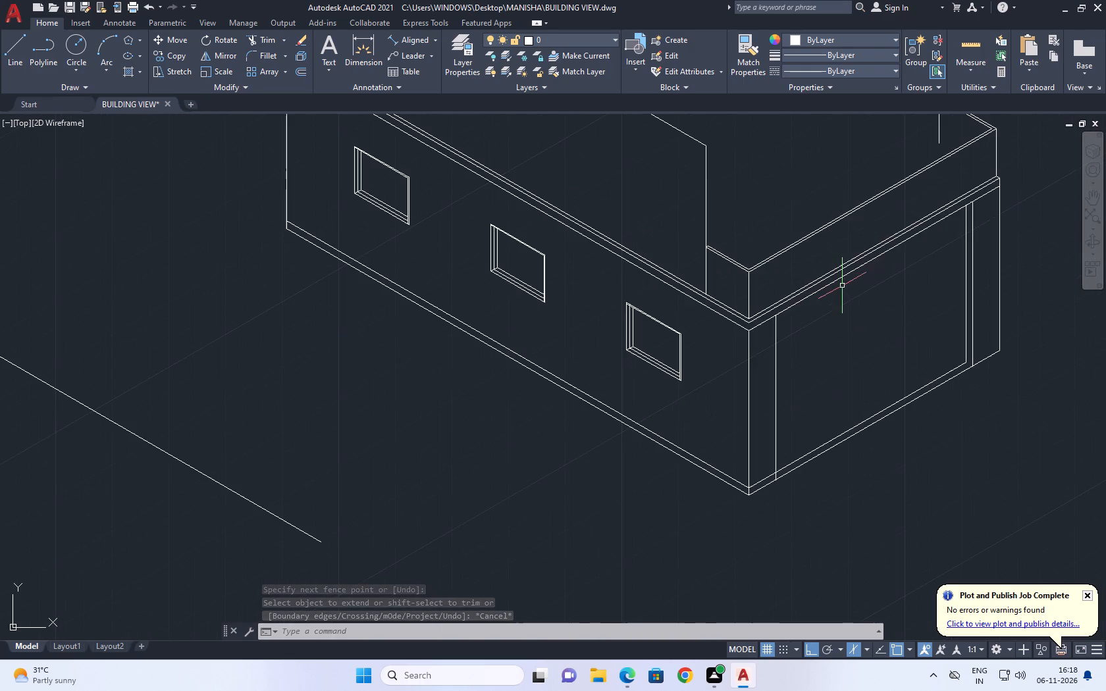
{"action": "left_click_drag", "start_coordinate": [860, 292], "coordinate": [853, 270]}
{"action": "left_click", "coordinate": [801, 199]}
{"action": "middle_click_drag", "start_coordinate": [785, 233], "coordinate": [800, 277]}
{"action": "left_click", "coordinate": [746, 267]}
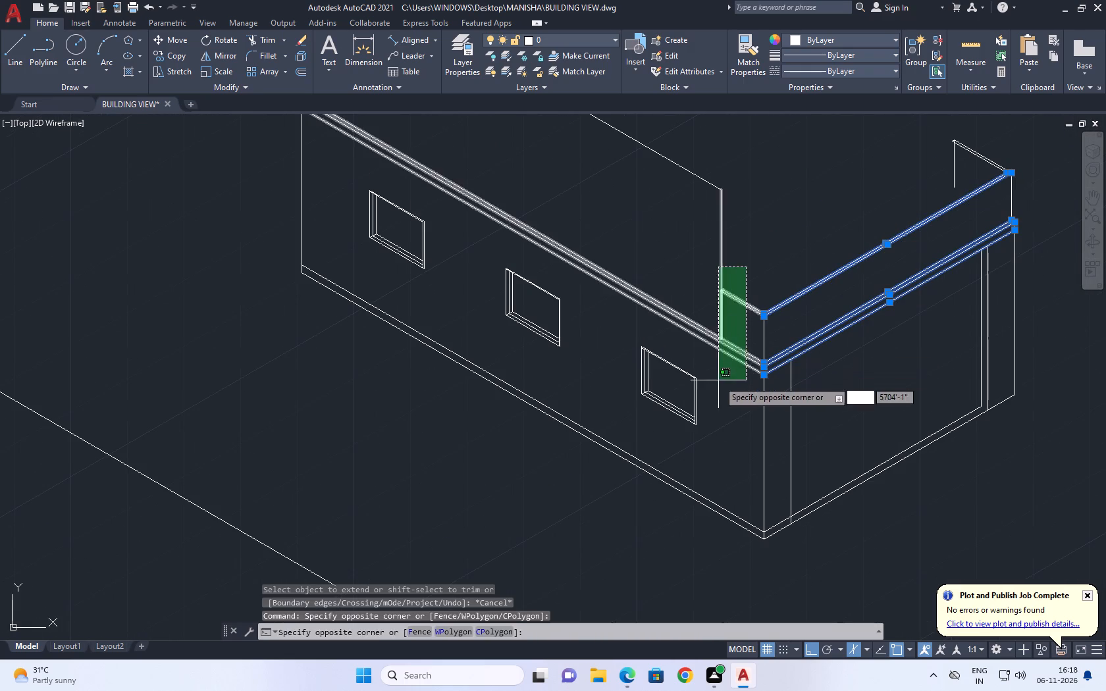
{"action": "left_click", "coordinate": [718, 380]}
{"action": "middle_click_drag", "start_coordinate": [712, 257], "coordinate": [614, 403]}
{"action": "left_click", "coordinate": [912, 294]}
{"action": "left_click", "coordinate": [855, 330]}
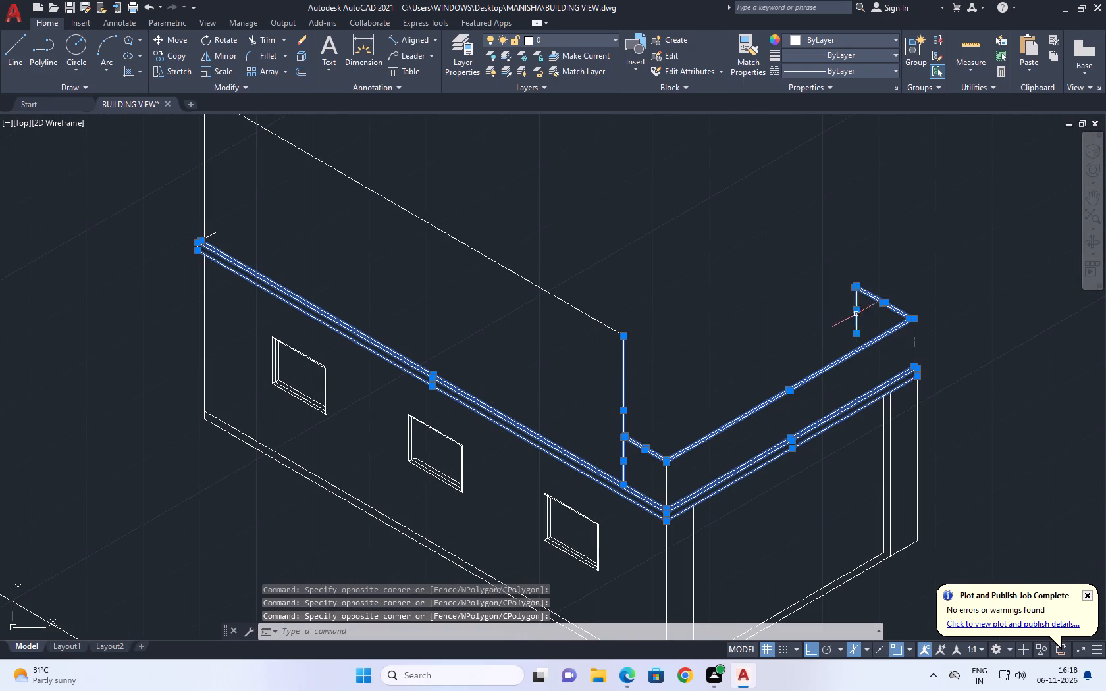
{"action": "left_click", "coordinate": [890, 280]}
{"action": "left_click", "coordinate": [791, 299]}
{"action": "middle_click_drag", "start_coordinate": [841, 350], "coordinate": [859, 364]}
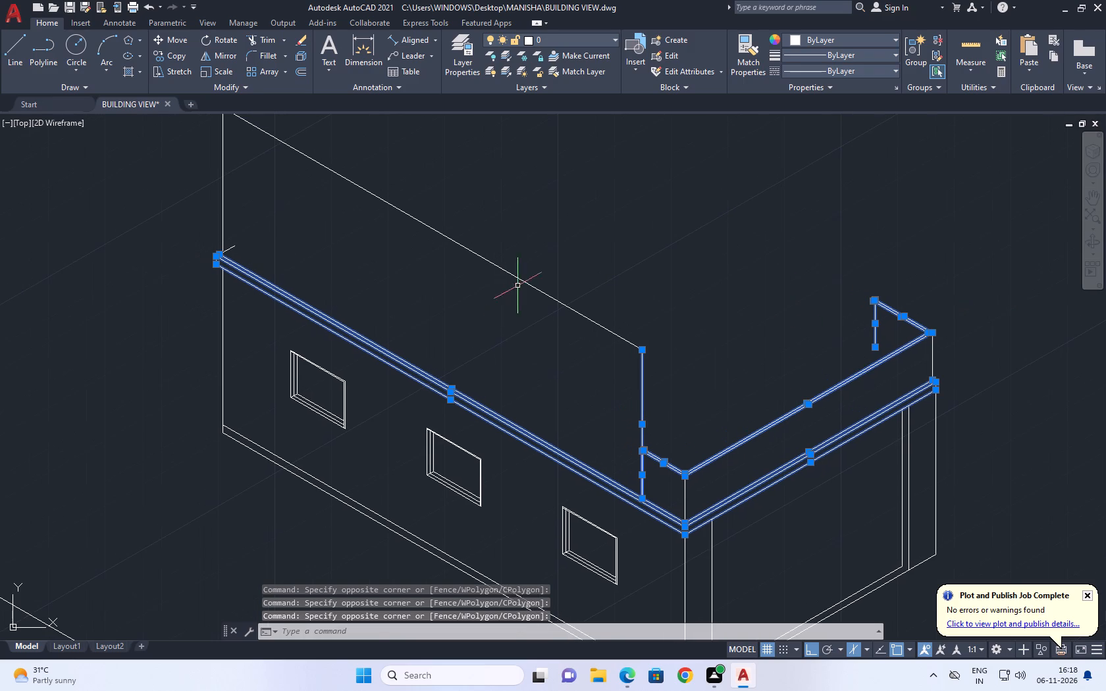
{"action": "left_click", "coordinate": [520, 284]}
{"action": "left_click", "coordinate": [505, 313]}
{"action": "left_click", "coordinate": [550, 256]}
{"action": "left_click", "coordinate": [513, 292]}
{"action": "middle_click_drag", "start_coordinate": [414, 265], "coordinate": [721, 340]}
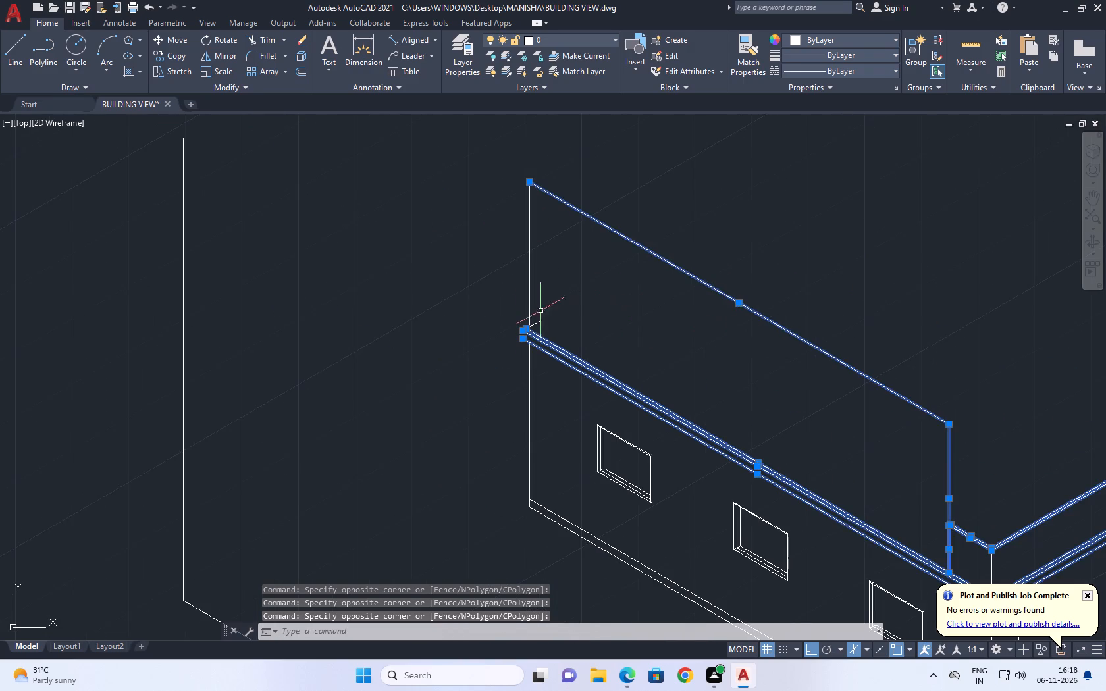
{"action": "scroll", "coordinate": [513, 323], "scroll_direction": "up", "scroll_amount": 5}
{"action": "scroll", "coordinate": [402, 341], "scroll_direction": "up", "scroll_amount": 1}
{"action": "left_click", "coordinate": [497, 440]}
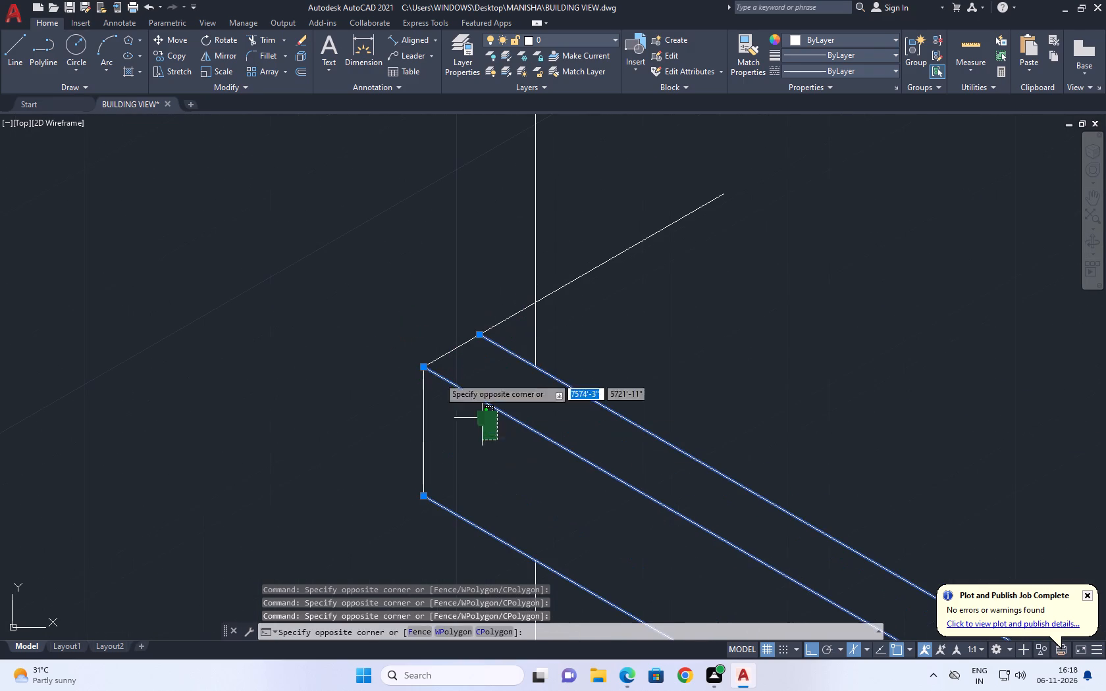
{"action": "left_click", "coordinate": [385, 338]}
{"action": "left_click", "coordinate": [652, 296]}
{"action": "left_click", "coordinate": [619, 250]}
{"action": "scroll", "coordinate": [614, 310], "scroll_direction": "down", "scroll_amount": 3}
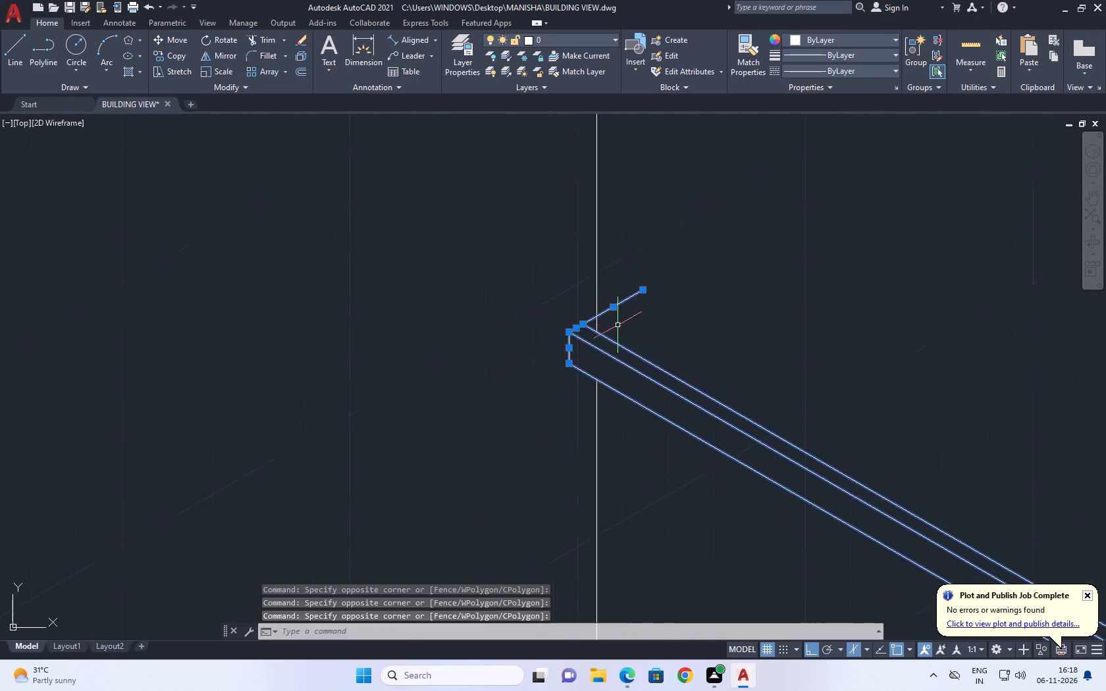
{"action": "middle_click_drag", "start_coordinate": [635, 282], "coordinate": [571, 371]}
{"action": "scroll", "coordinate": [550, 369], "scroll_direction": "down", "scroll_amount": 2}
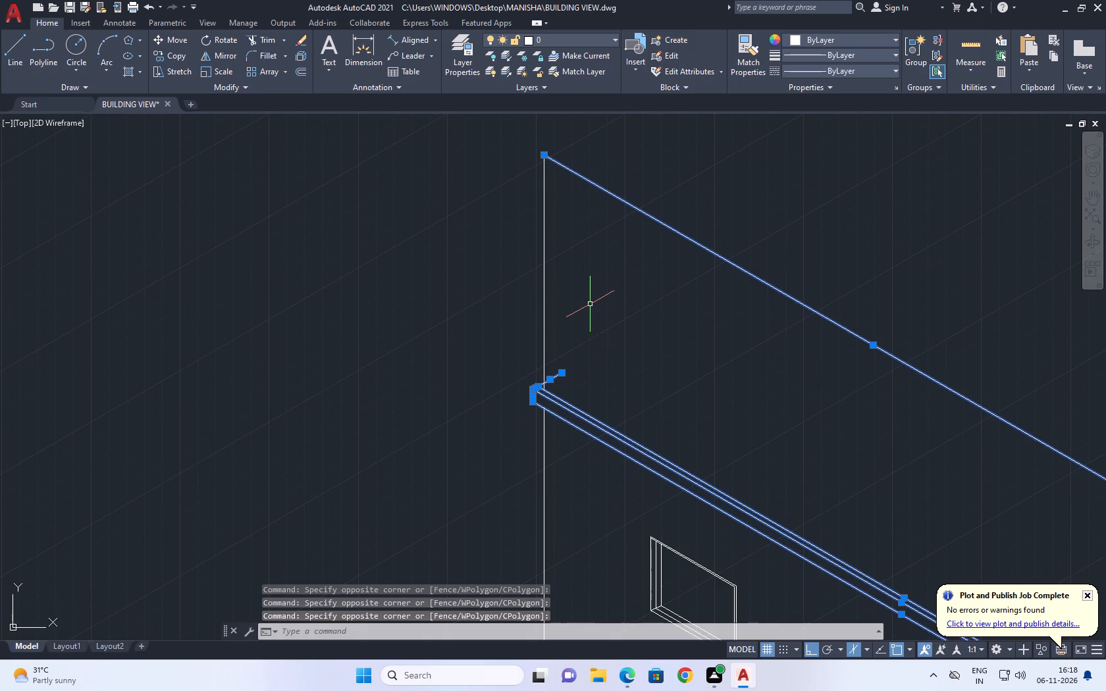
{"action": "middle_click_drag", "start_coordinate": [614, 384], "coordinate": [564, 350]}
{"action": "middle_click_drag", "start_coordinate": [570, 267], "coordinate": [552, 348]}
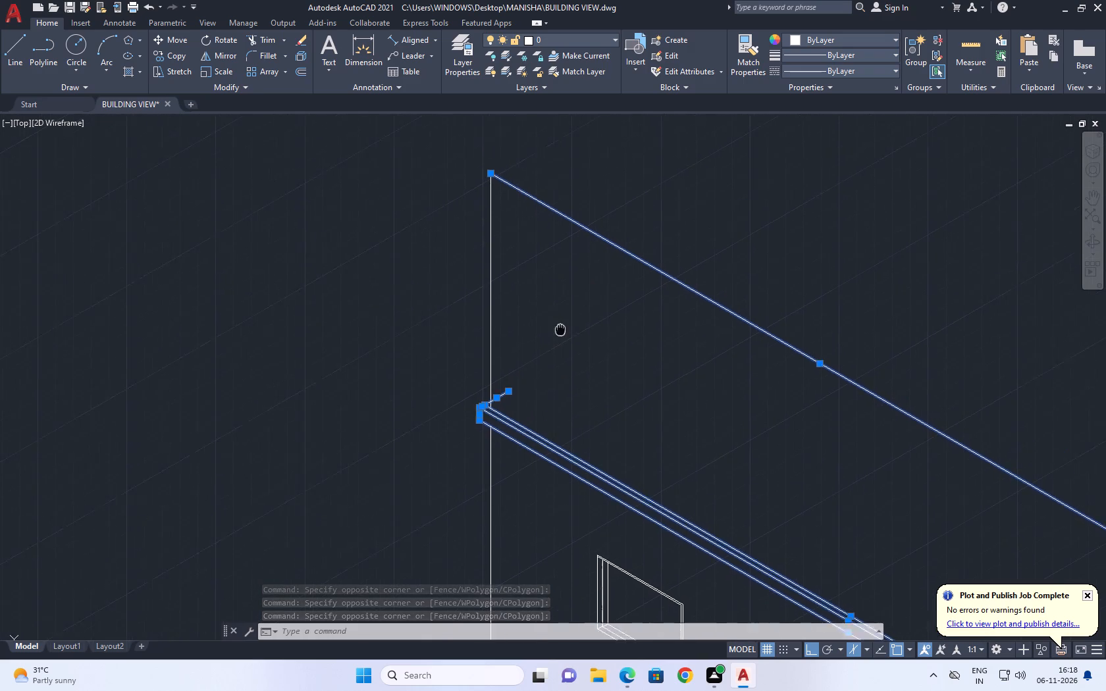
{"action": "scroll", "coordinate": [517, 268], "scroll_direction": "down", "scroll_amount": 1}
{"action": "left_click", "coordinate": [172, 58]}
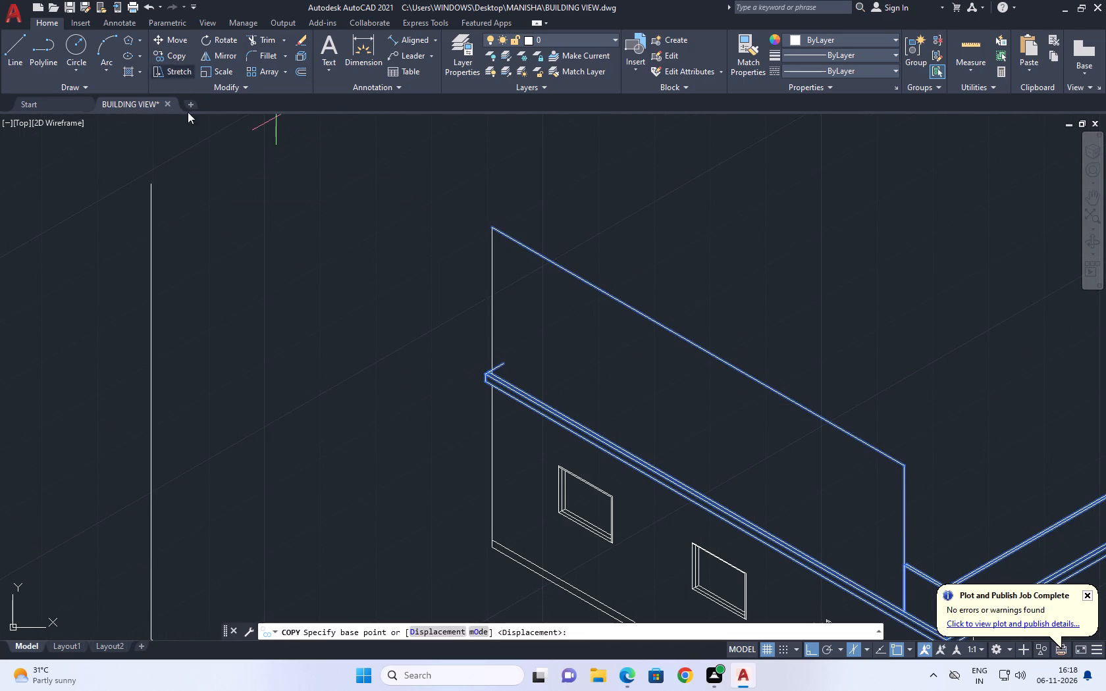
{"action": "scroll", "coordinate": [478, 387], "scroll_direction": "up", "scroll_amount": 3}
{"action": "scroll", "coordinate": [549, 386], "scroll_direction": "up", "scroll_amount": 2}
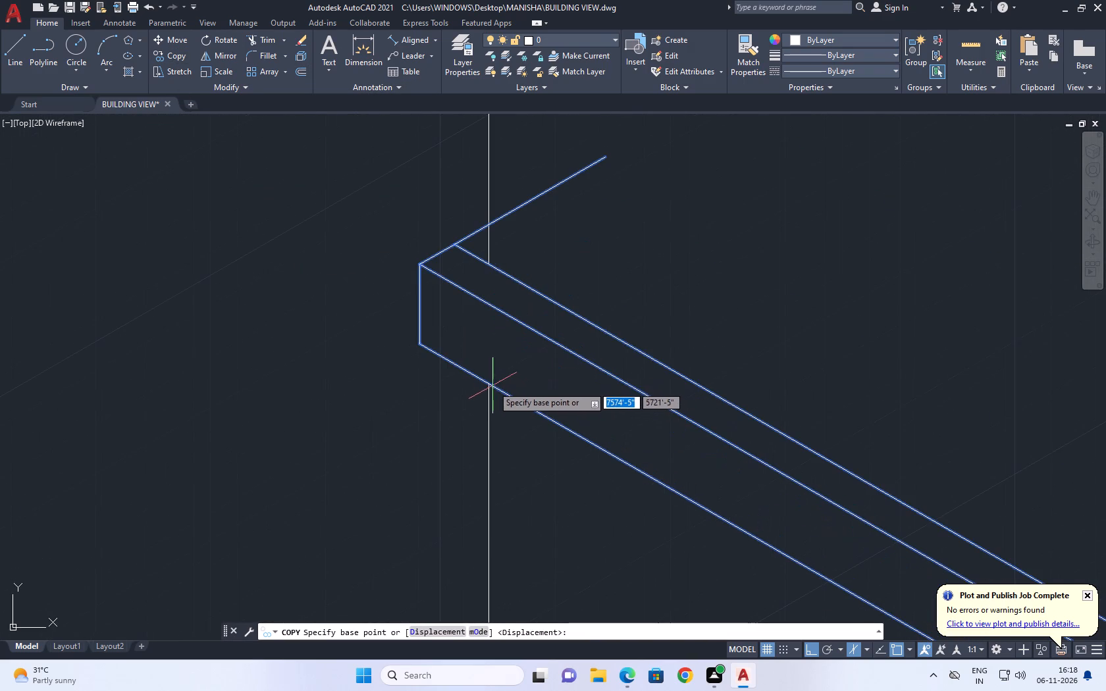
{"action": "left_click", "coordinate": [492, 386]}
{"action": "scroll", "coordinate": [541, 350], "scroll_direction": "down", "scroll_amount": 7}
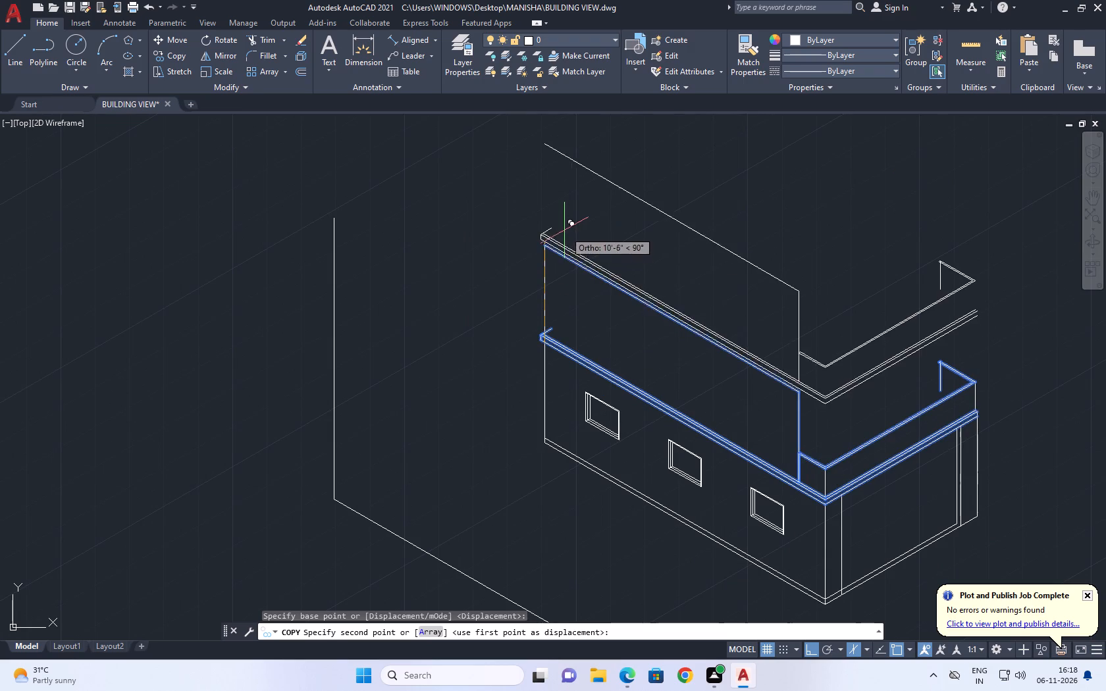
{"action": "scroll", "coordinate": [542, 246], "scroll_direction": "up", "scroll_amount": 3}
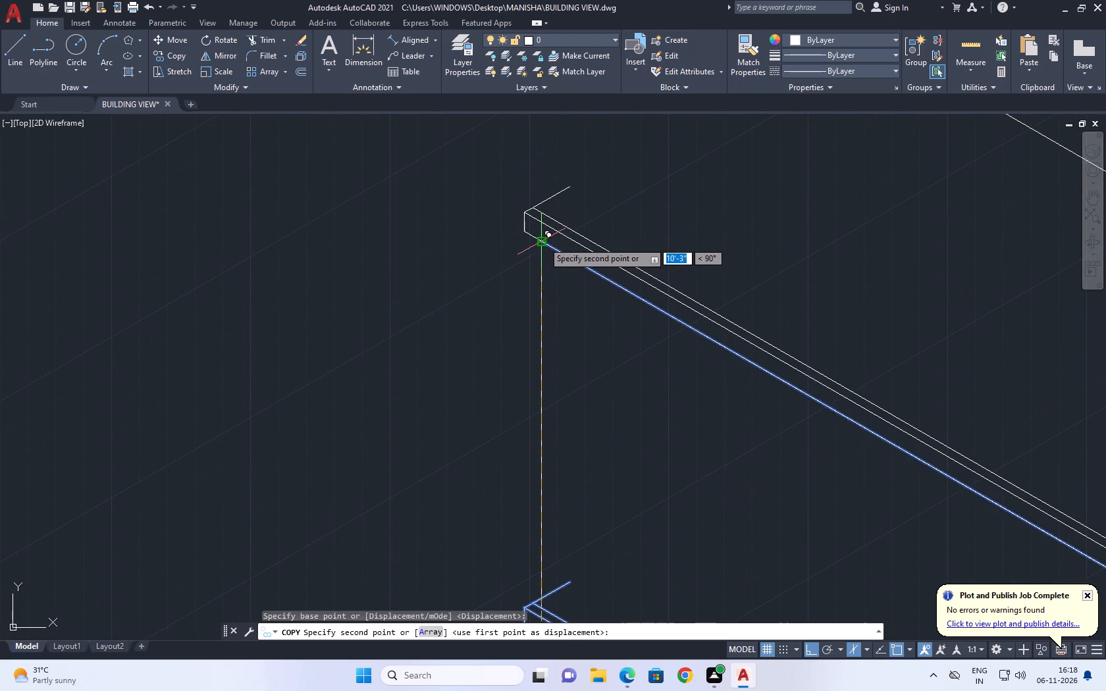
{"action": "left_click", "coordinate": [544, 242]}
{"action": "right_click", "coordinate": [602, 190]}
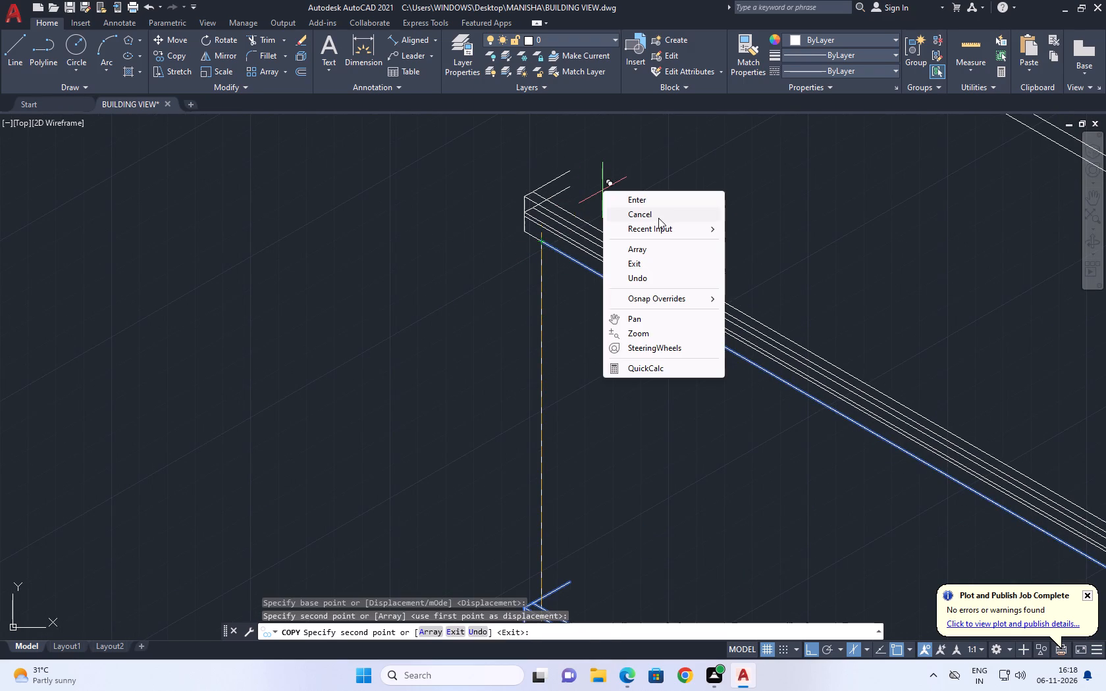
{"action": "left_click", "coordinate": [655, 215]}
Draw the vertical closing line at the short wall's far end of the copied upper band.
{"action": "scroll", "coordinate": [522, 282], "scroll_direction": "down", "scroll_amount": 4}
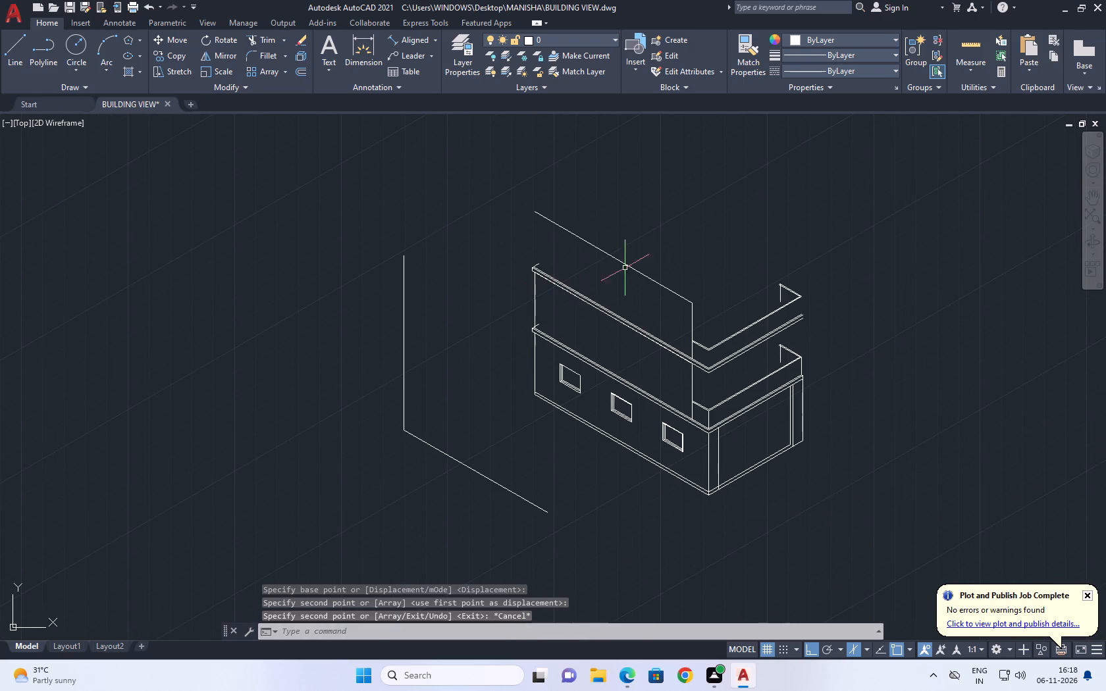
{"action": "middle_click_drag", "start_coordinate": [652, 263], "coordinate": [655, 272]}
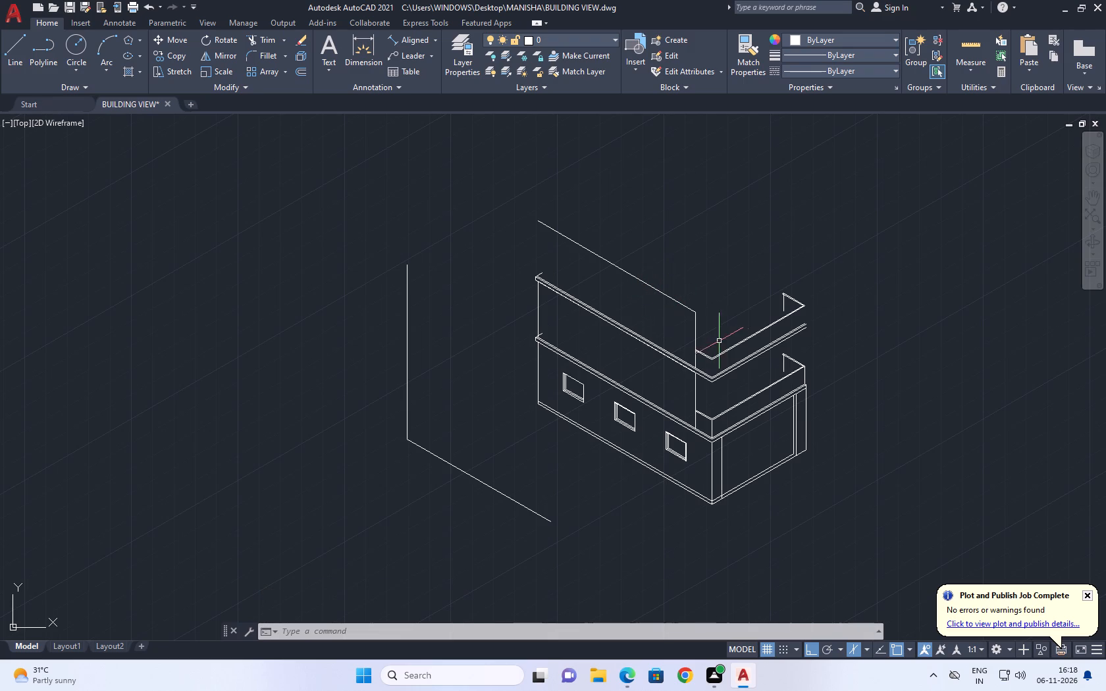
{"action": "scroll", "coordinate": [776, 303], "scroll_direction": "up", "scroll_amount": 1}
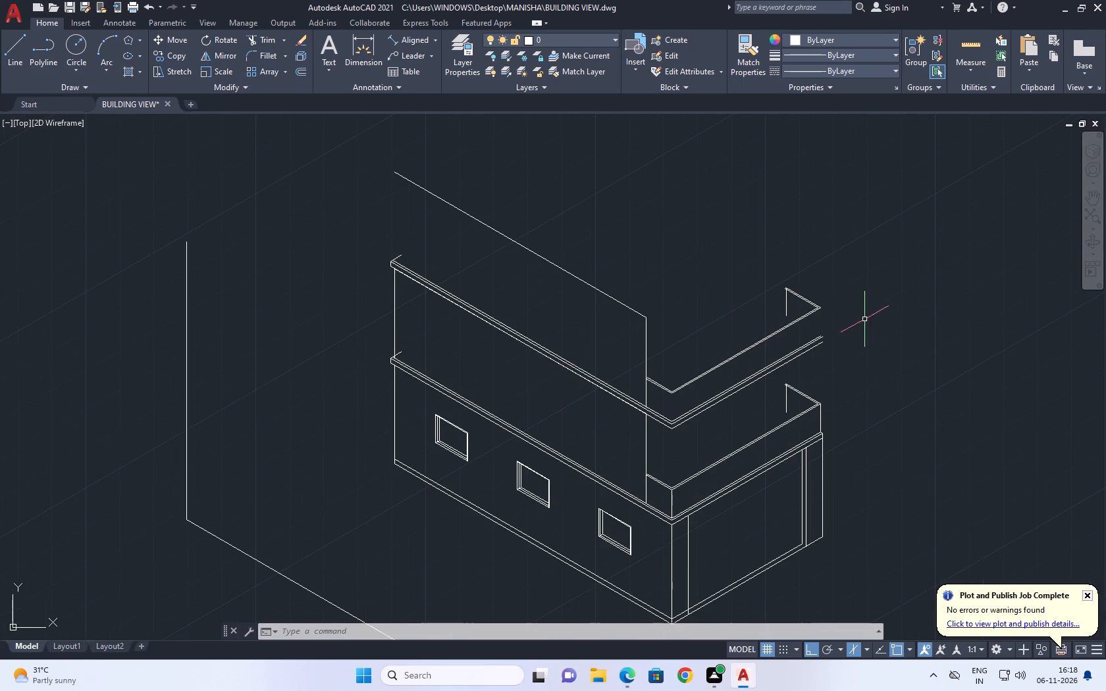
{"action": "middle_click_drag", "start_coordinate": [864, 319], "coordinate": [797, 250]}
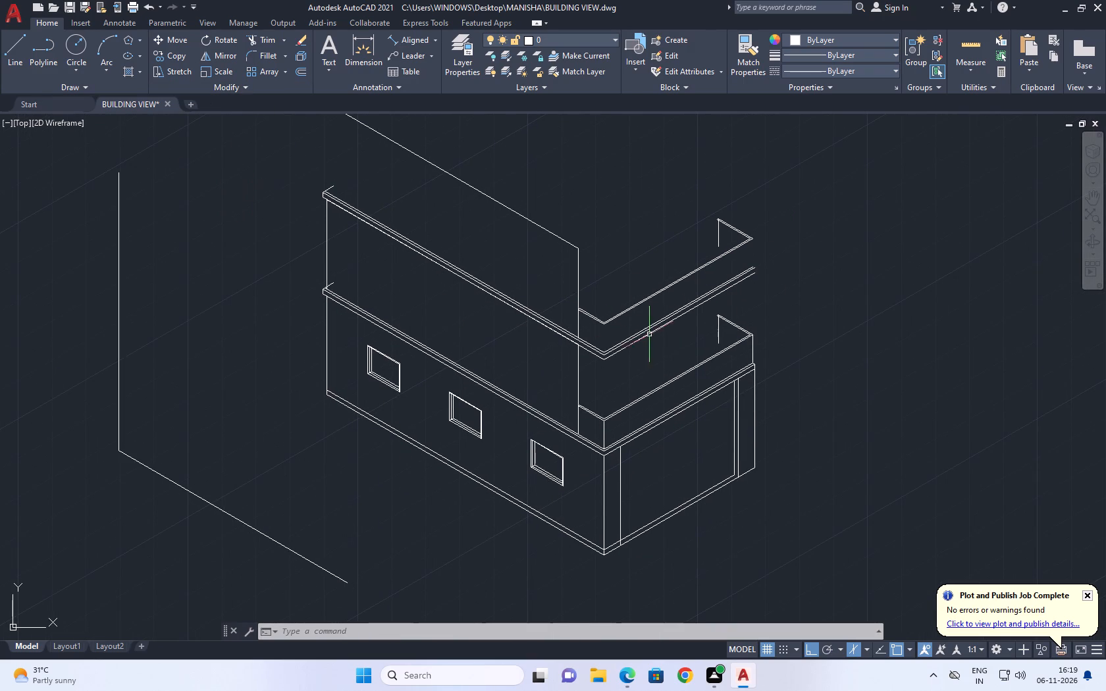
{"action": "scroll", "coordinate": [796, 261], "scroll_direction": "up", "scroll_amount": 2}
{"action": "middle_click_drag", "start_coordinate": [263, 233], "coordinate": [267, 236]}
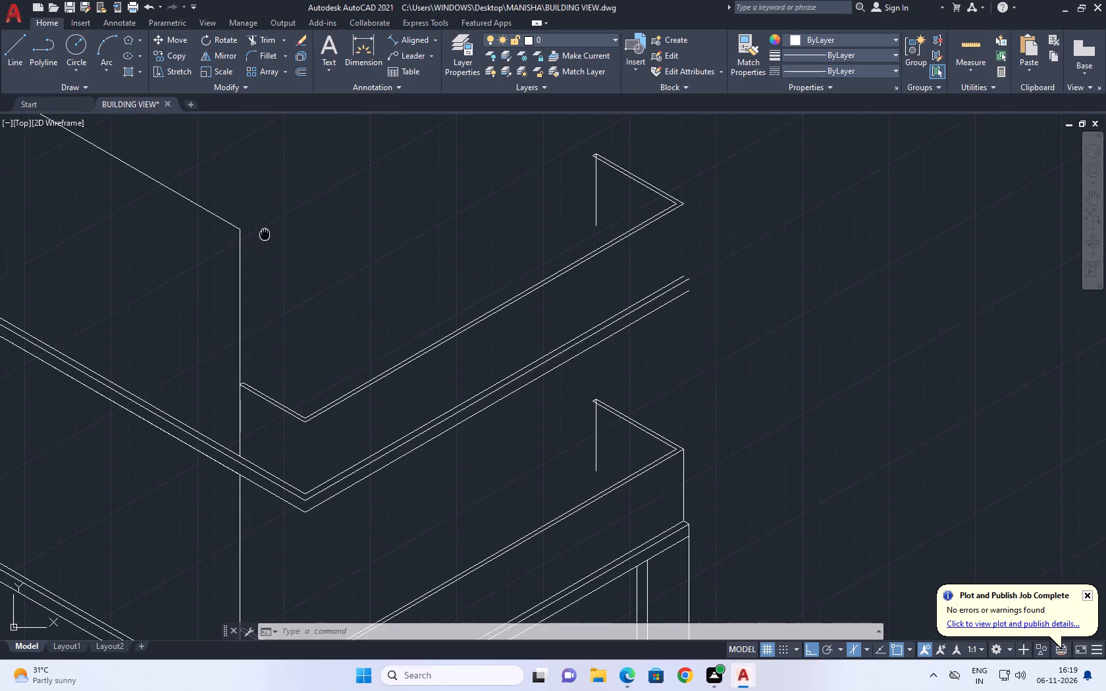
{"action": "middle_click_drag", "start_coordinate": [267, 236], "coordinate": [278, 287]}
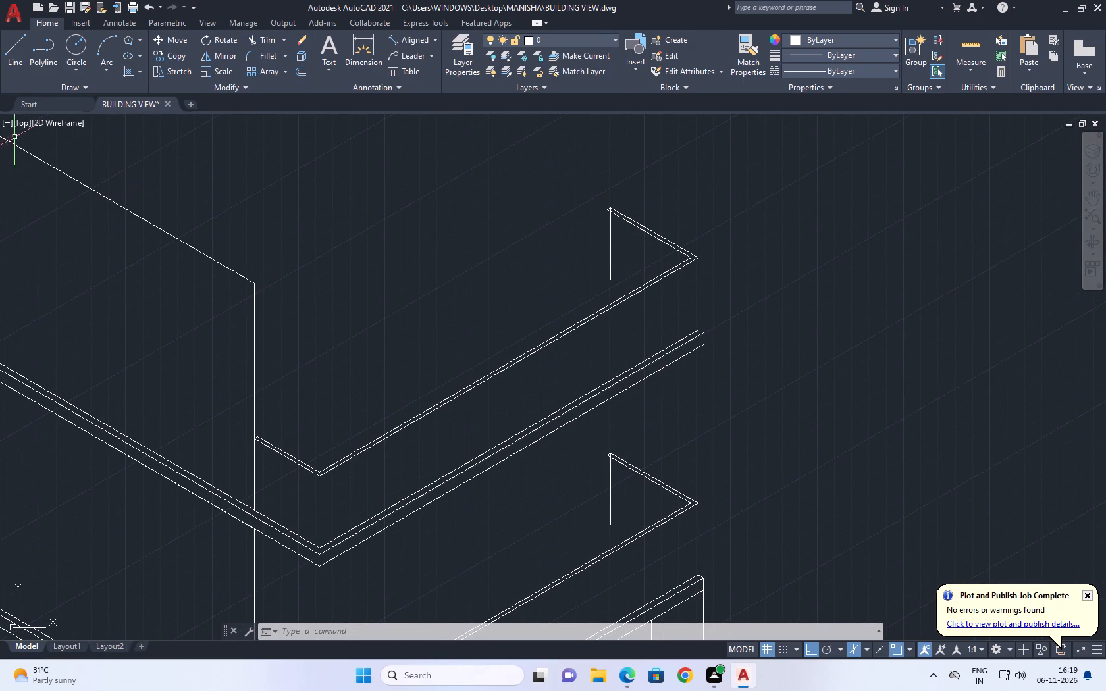
{"action": "left_click", "coordinate": [14, 47]}
{"action": "scroll", "coordinate": [697, 324], "scroll_direction": "up", "scroll_amount": 3}
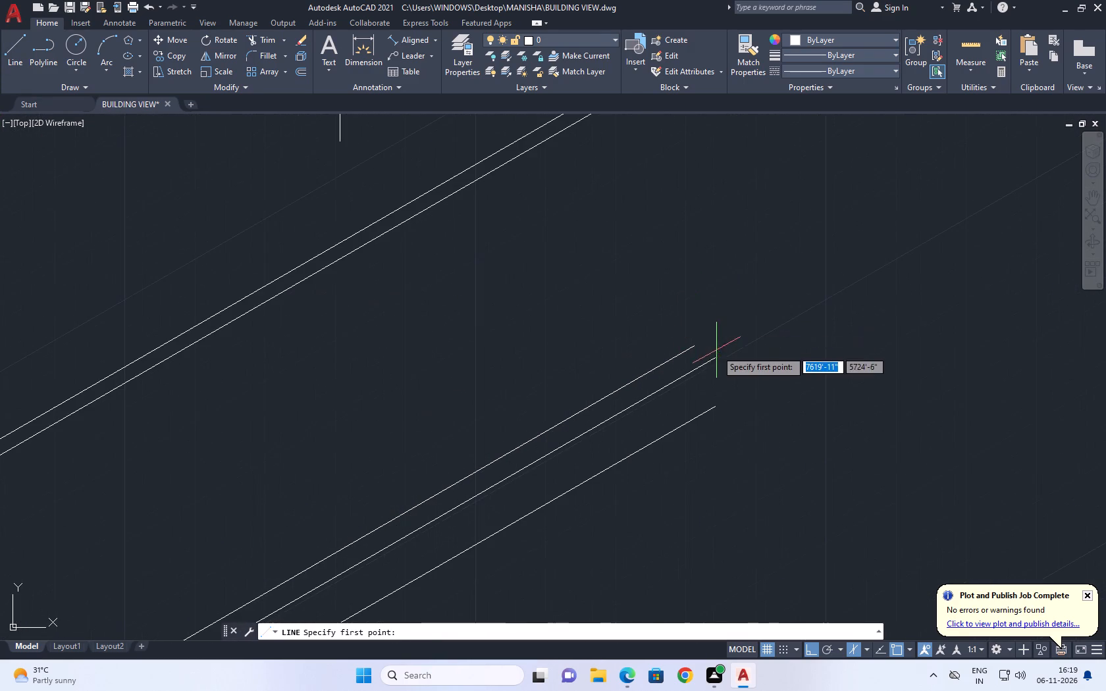
{"action": "left_click", "coordinate": [712, 357]}
{"action": "left_click", "coordinate": [718, 405]}
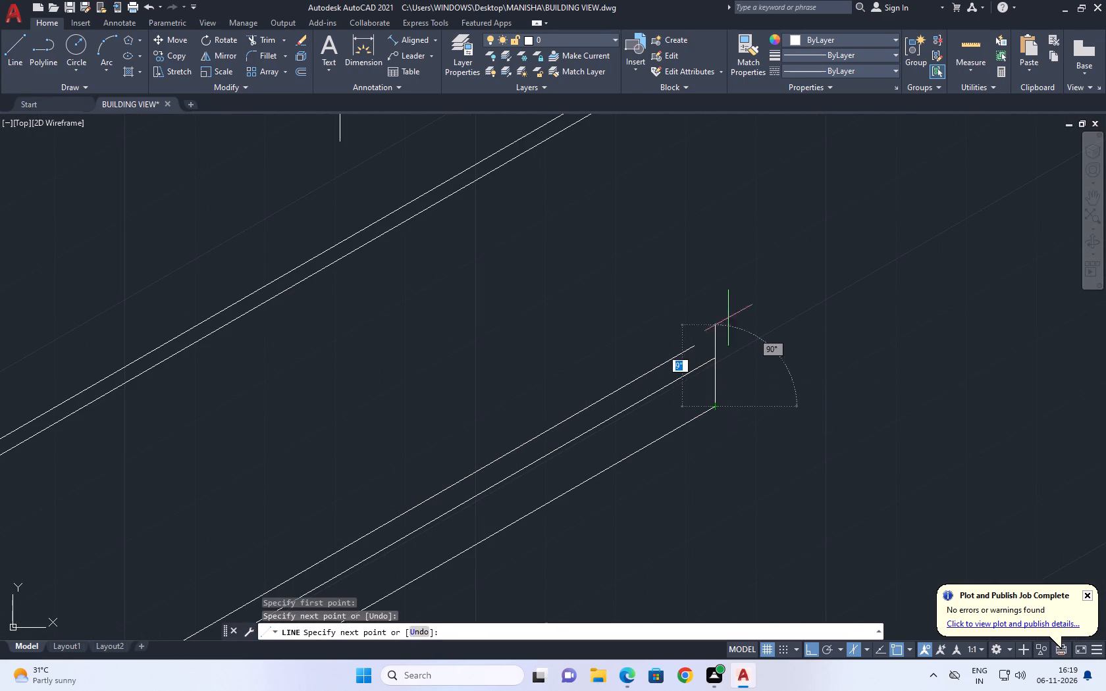
{"action": "right_click", "coordinate": [745, 295]}
{"action": "left_click", "coordinate": [786, 311]}
Draw a short line joining the two top lines at the short wall's far end of the upper band.
{"action": "right_click", "coordinate": [747, 264]}
{"action": "right_click", "coordinate": [796, 272]}
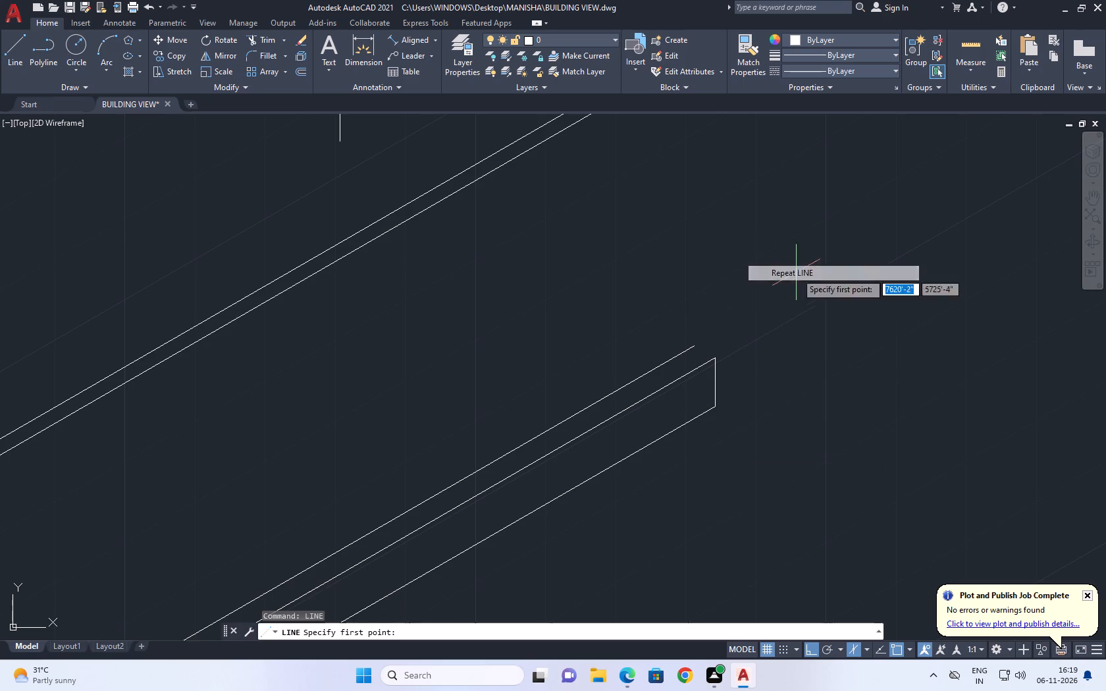
{"action": "left_click", "coordinate": [716, 360]}
{"action": "left_click", "coordinate": [691, 345]}
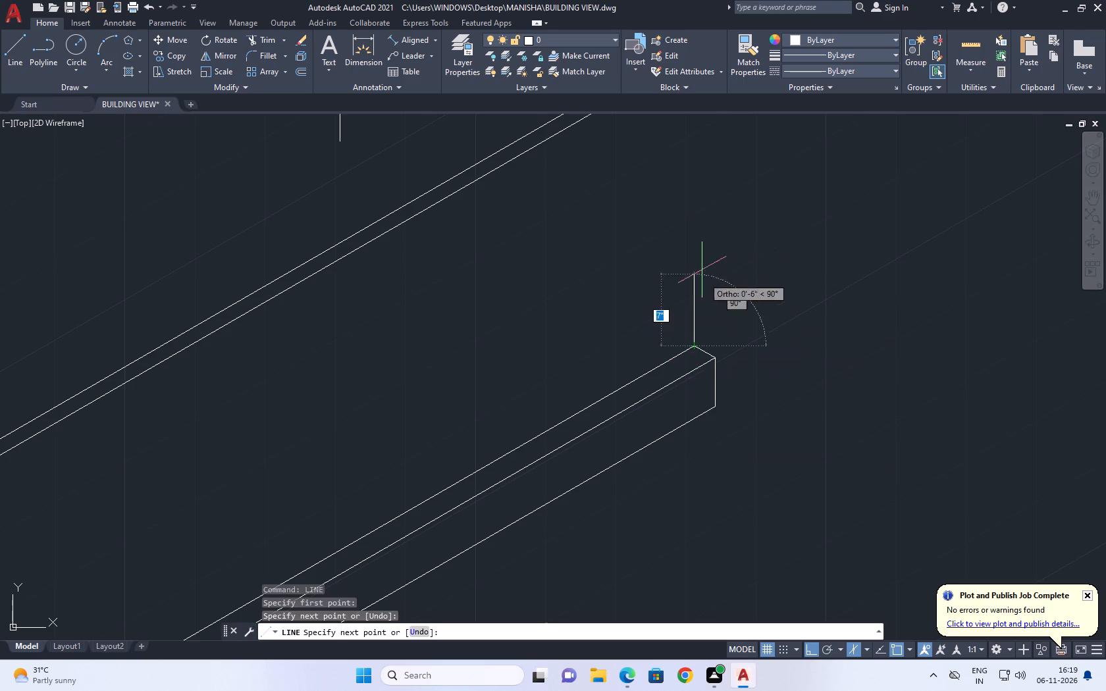
{"action": "right_click", "coordinate": [650, 214]}
{"action": "left_click", "coordinate": [711, 238]}
Draw a vertical line from the upper parapet's outer far corner down to the upper band's inner top corner.
{"action": "scroll", "coordinate": [728, 246], "scroll_direction": "down", "scroll_amount": 2}
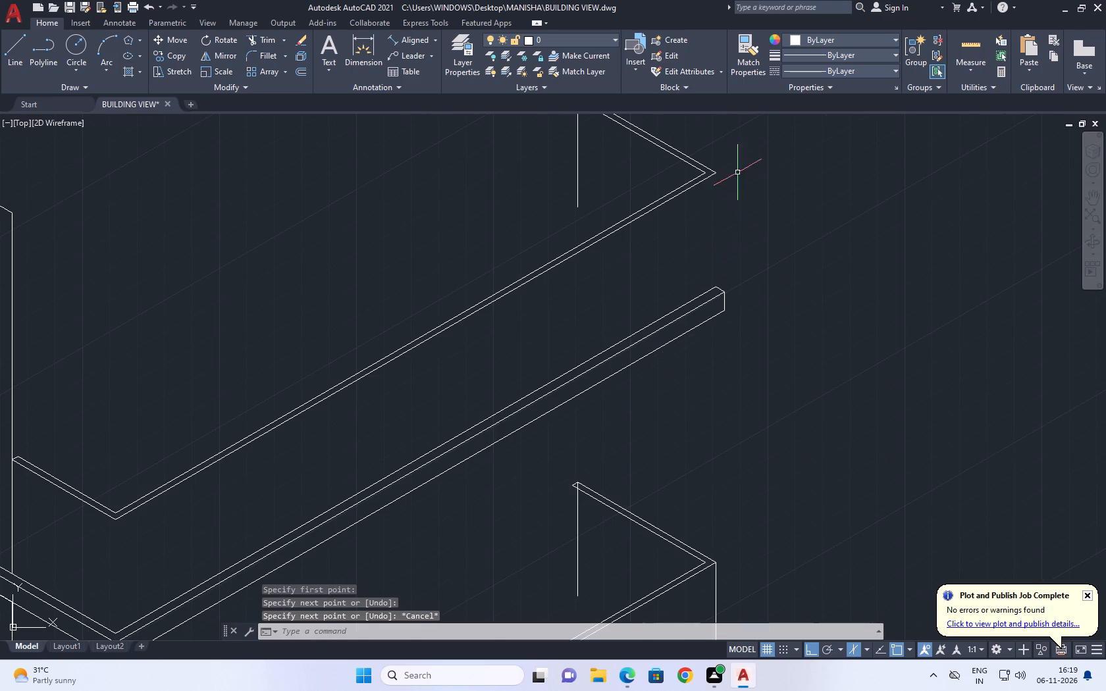
{"action": "middle_click_drag", "start_coordinate": [739, 174], "coordinate": [750, 253]}
{"action": "right_click", "coordinate": [764, 234]}
{"action": "left_click", "coordinate": [814, 242]}
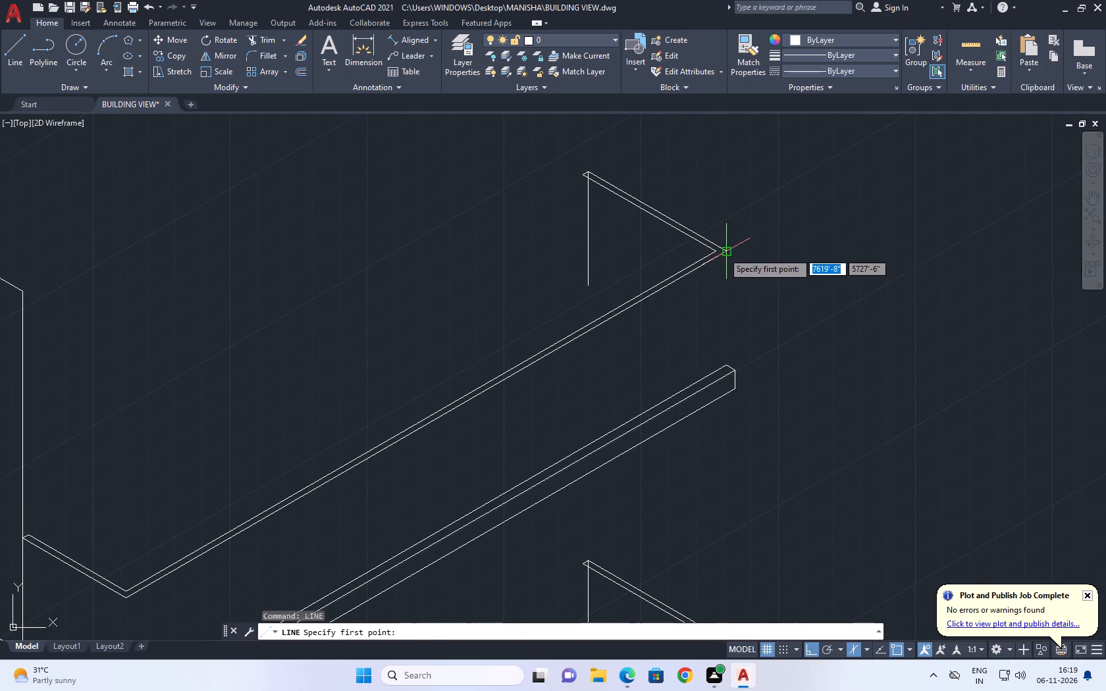
{"action": "left_click", "coordinate": [723, 252]}
{"action": "scroll", "coordinate": [699, 386], "scroll_direction": "up", "scroll_amount": 3}
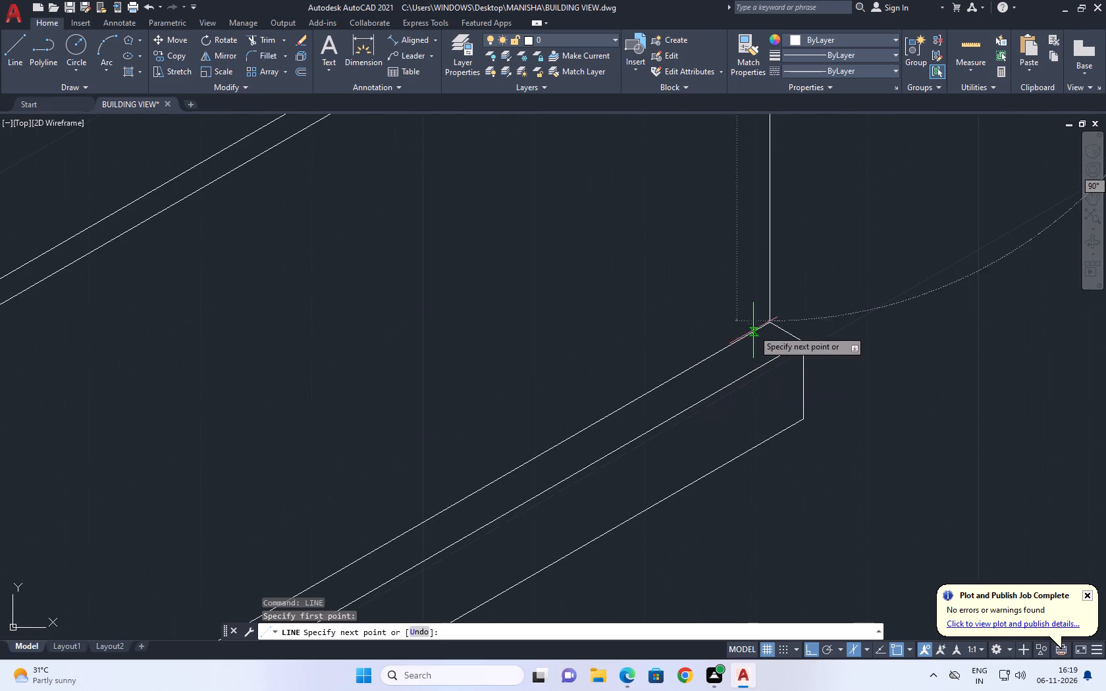
{"action": "scroll", "coordinate": [760, 329], "scroll_direction": "up", "scroll_amount": 2}
{"action": "left_click", "coordinate": [778, 309]}
{"action": "right_click", "coordinate": [816, 228]}
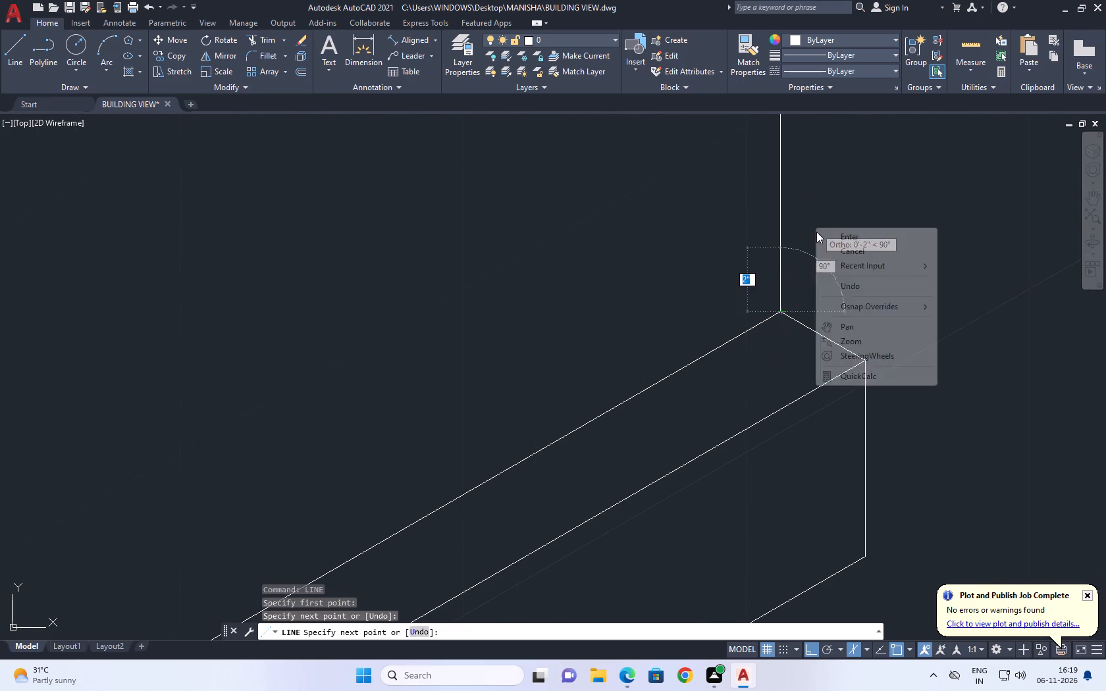
{"action": "left_click", "coordinate": [848, 247]}
Move the upper band's vertical closing line and short top line 6" outward along the short wall's 30° direction.
{"action": "middle_click_drag", "start_coordinate": [888, 261], "coordinate": [776, 278]}
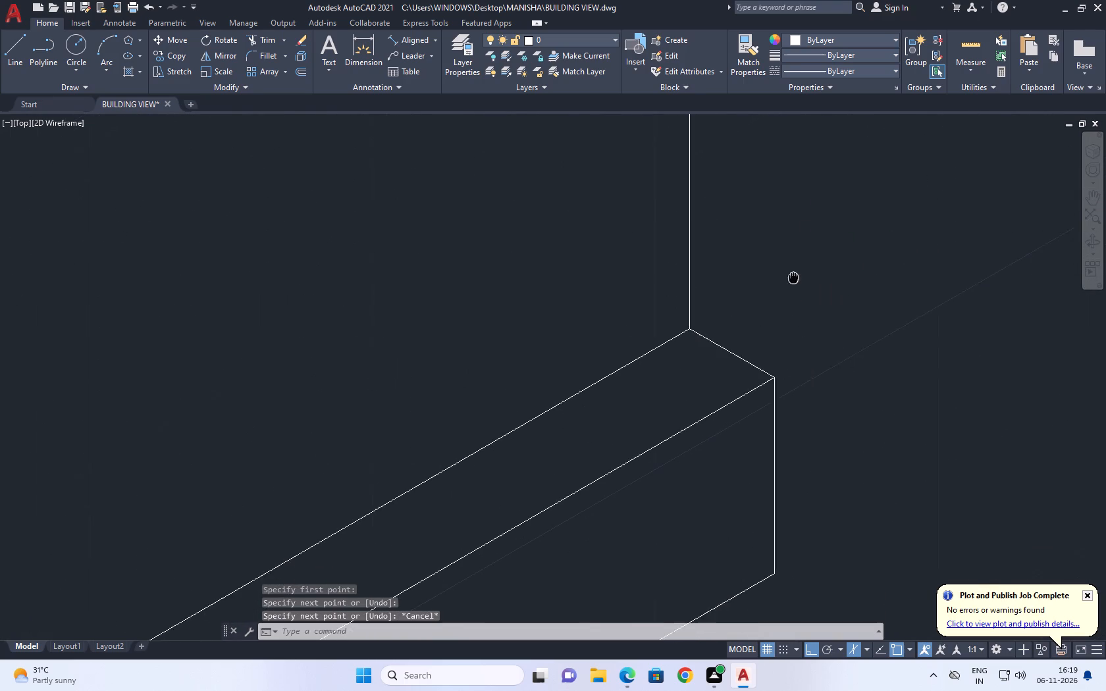
{"action": "middle_click_drag", "start_coordinate": [776, 278], "coordinate": [716, 279]}
{"action": "scroll", "coordinate": [722, 277], "scroll_direction": "down", "scroll_amount": 4}
{"action": "left_click", "coordinate": [720, 302]}
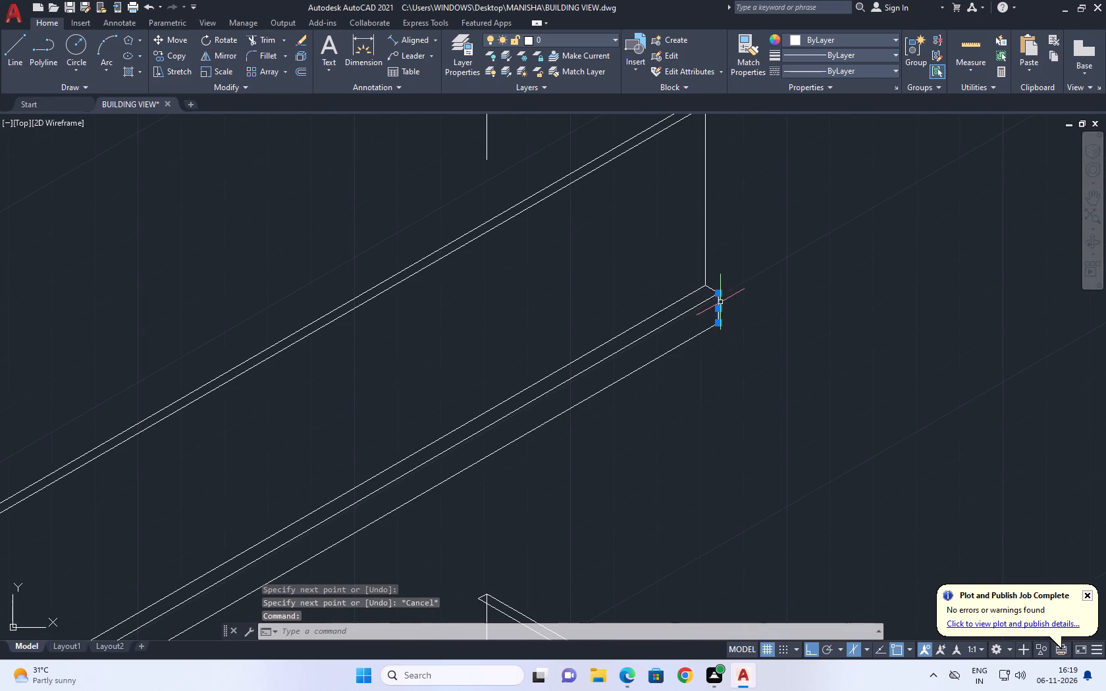
{"action": "left_click", "coordinate": [711, 288]}
{"action": "middle_click_drag", "start_coordinate": [831, 255], "coordinate": [689, 314]}
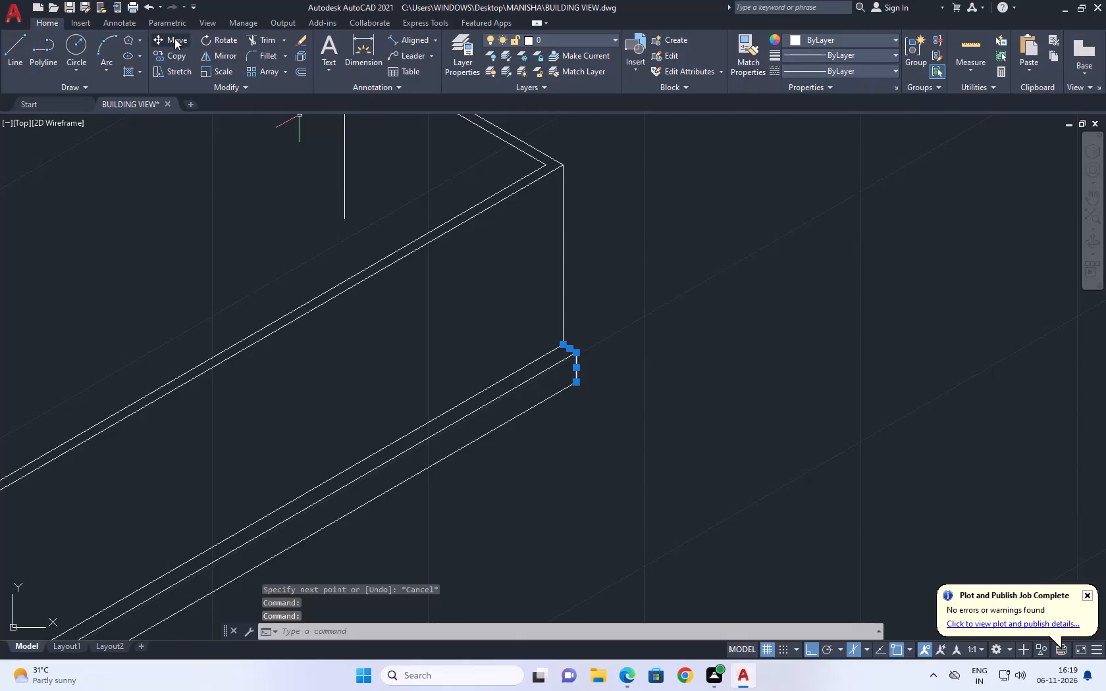
{"action": "left_click", "coordinate": [179, 41]}
{"action": "left_click", "coordinate": [616, 338]}
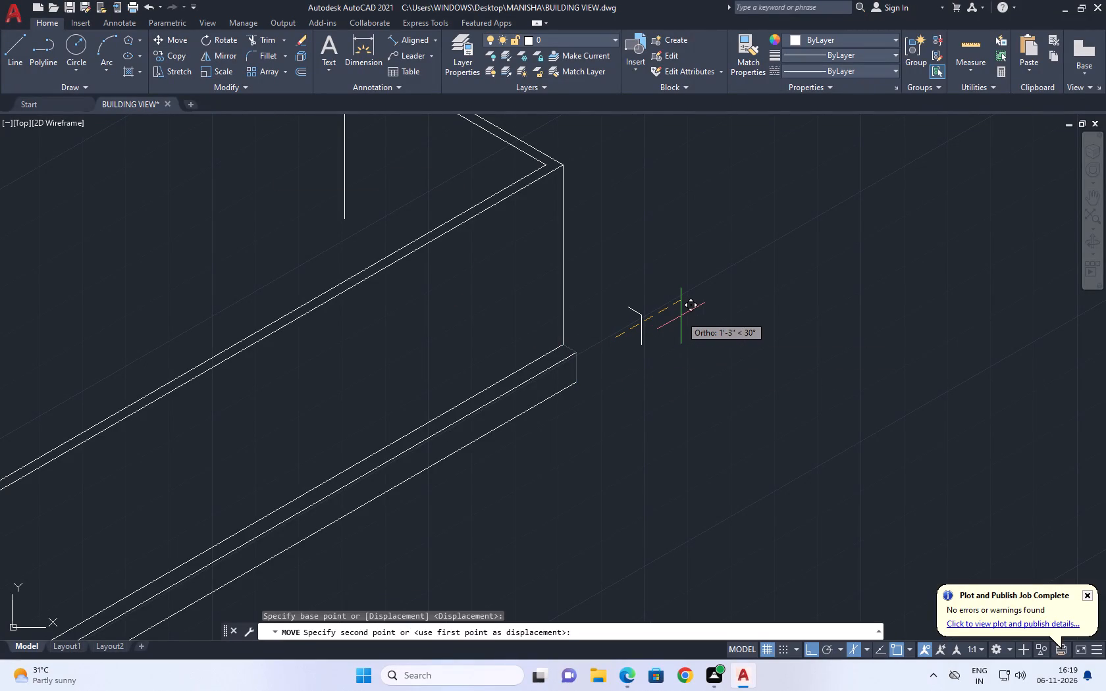
{"action": "type", "text": "6"}
{"action": "key", "text": "space"}
Extend the upper band's three long lines along the short wall to the moved end lines.
{"action": "key", "text": "e"}
{"action": "key", "text": "x"}
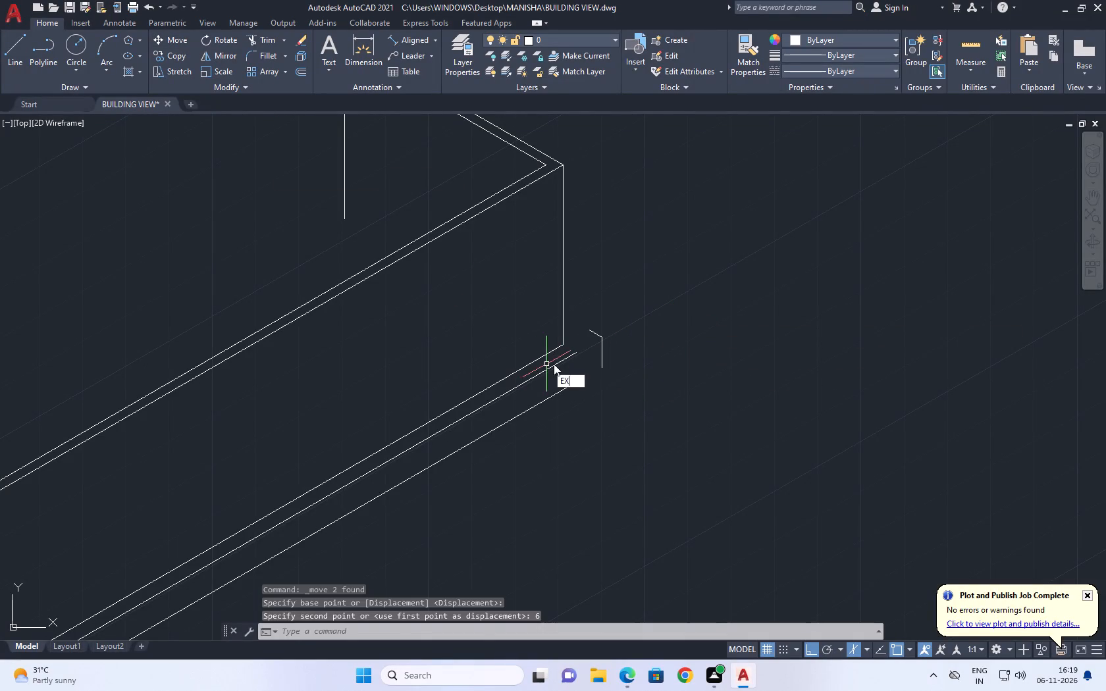
{"action": "key", "text": "space"}
{"action": "left_click", "coordinate": [527, 351]}
{"action": "left_click", "coordinate": [580, 421]}
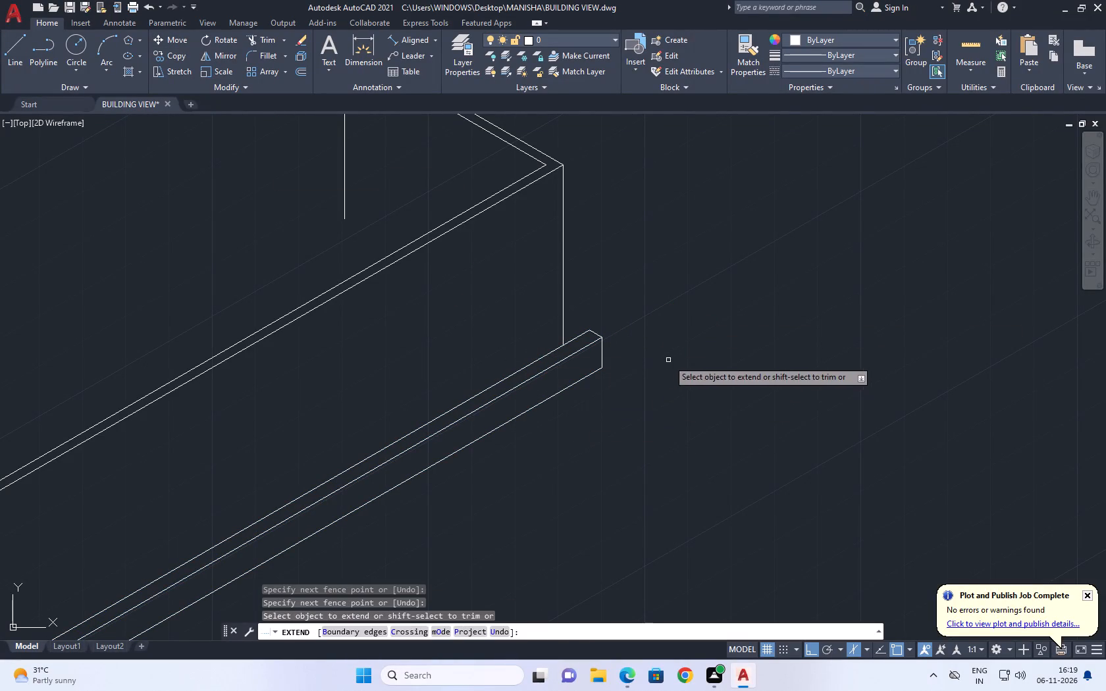
{"action": "key", "text": "Escape"}
Move the lower band's short top end line at the short wall's far end outward along the 30° direction.
{"action": "scroll", "coordinate": [668, 360], "scroll_direction": "down", "scroll_amount": 2}
{"action": "middle_click_drag", "start_coordinate": [585, 405], "coordinate": [673, 280]}
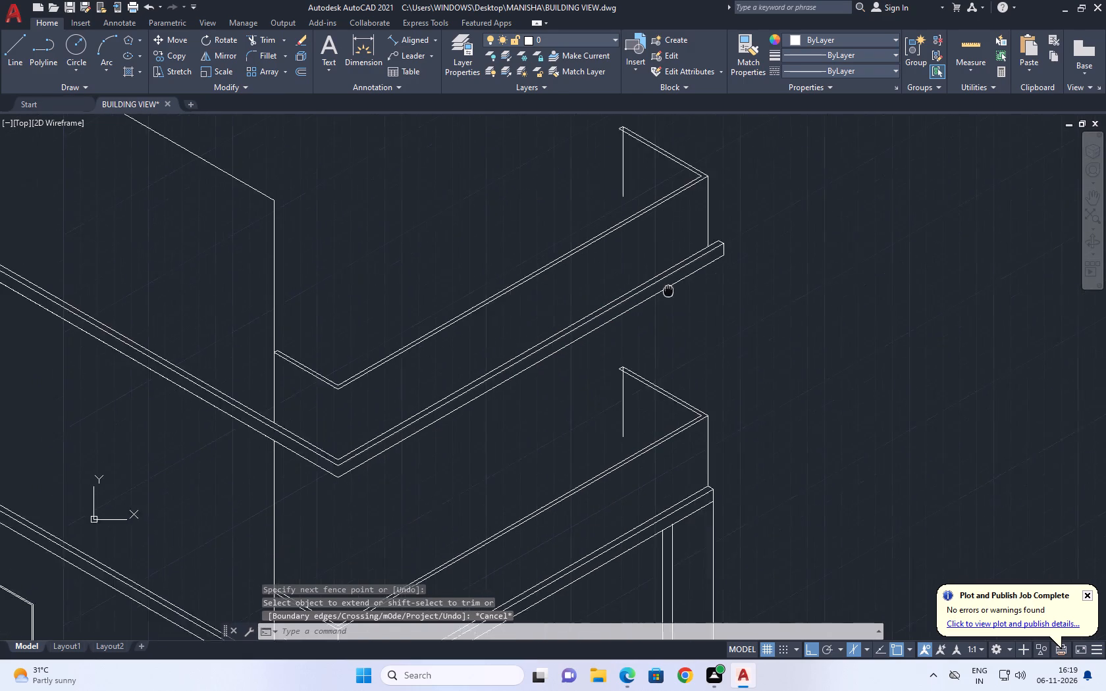
{"action": "middle_click_drag", "start_coordinate": [673, 280], "coordinate": [702, 218]}
{"action": "scroll", "coordinate": [766, 243], "scroll_direction": "down", "scroll_amount": 1}
{"action": "middle_click_drag", "start_coordinate": [785, 320], "coordinate": [774, 317]}
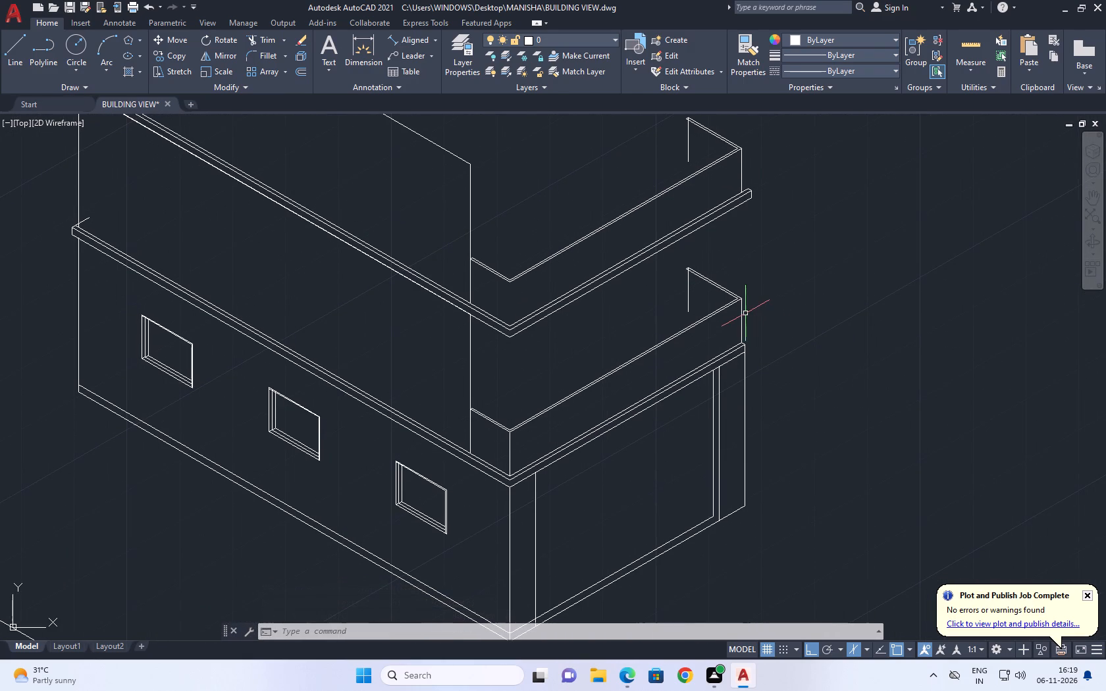
{"action": "scroll", "coordinate": [714, 376], "scroll_direction": "up", "scroll_amount": 2}
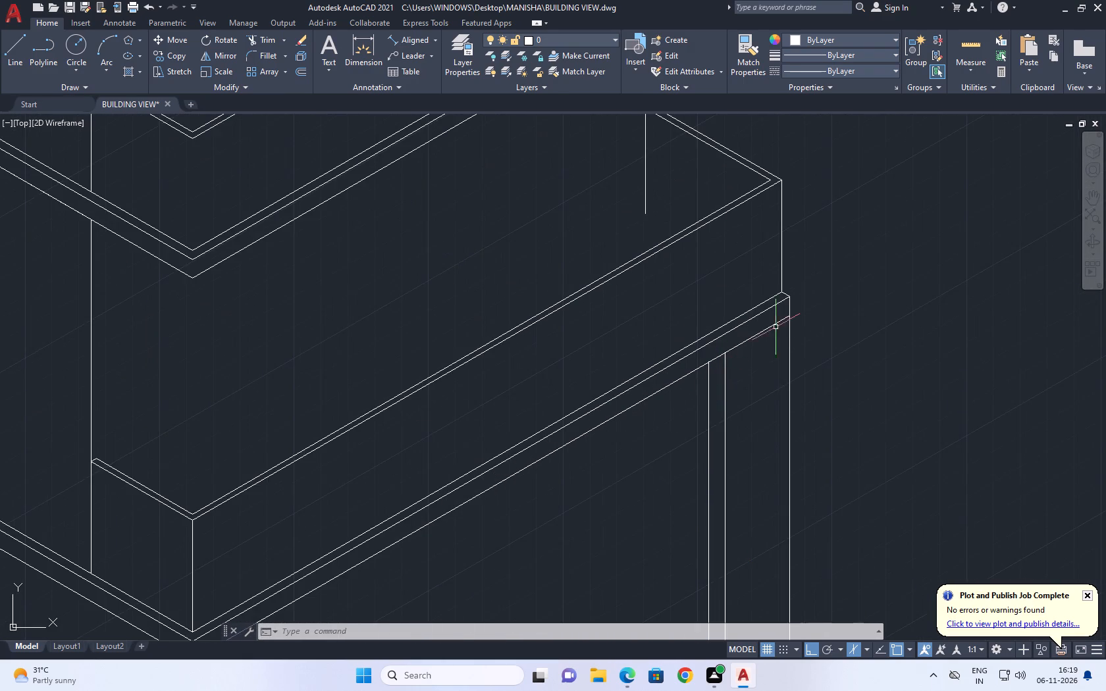
{"action": "middle_click_drag", "start_coordinate": [776, 319], "coordinate": [691, 406]}
{"action": "scroll", "coordinate": [689, 407], "scroll_direction": "up", "scroll_amount": 1}
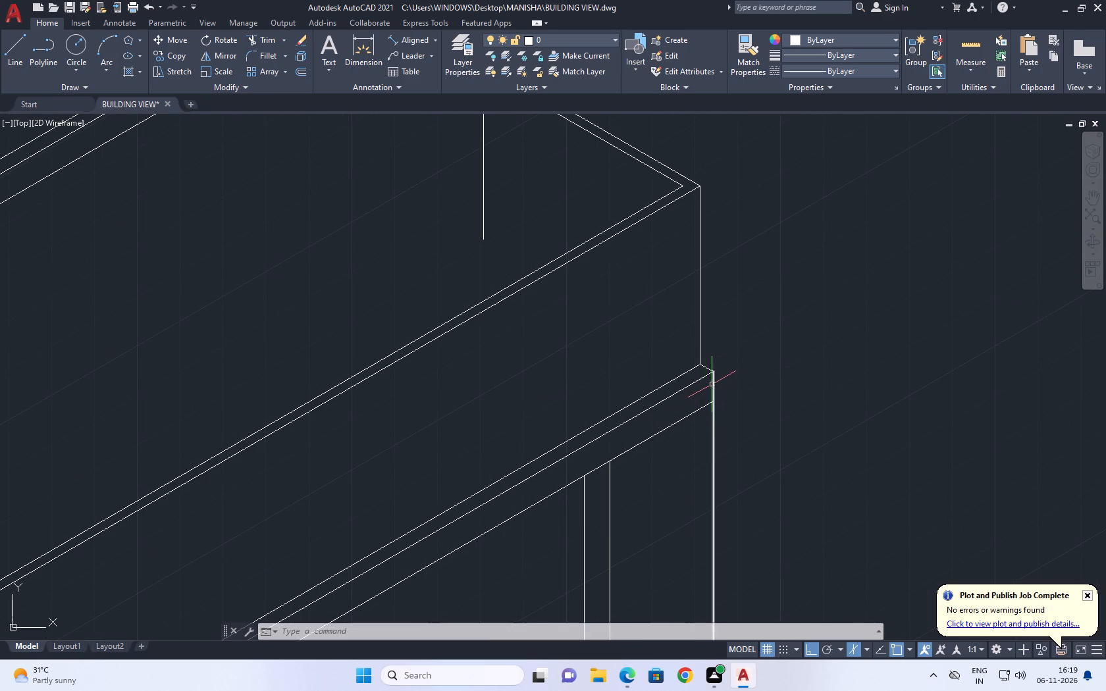
{"action": "left_click", "coordinate": [707, 370]}
{"action": "middle_click_drag", "start_coordinate": [772, 382], "coordinate": [722, 423]}
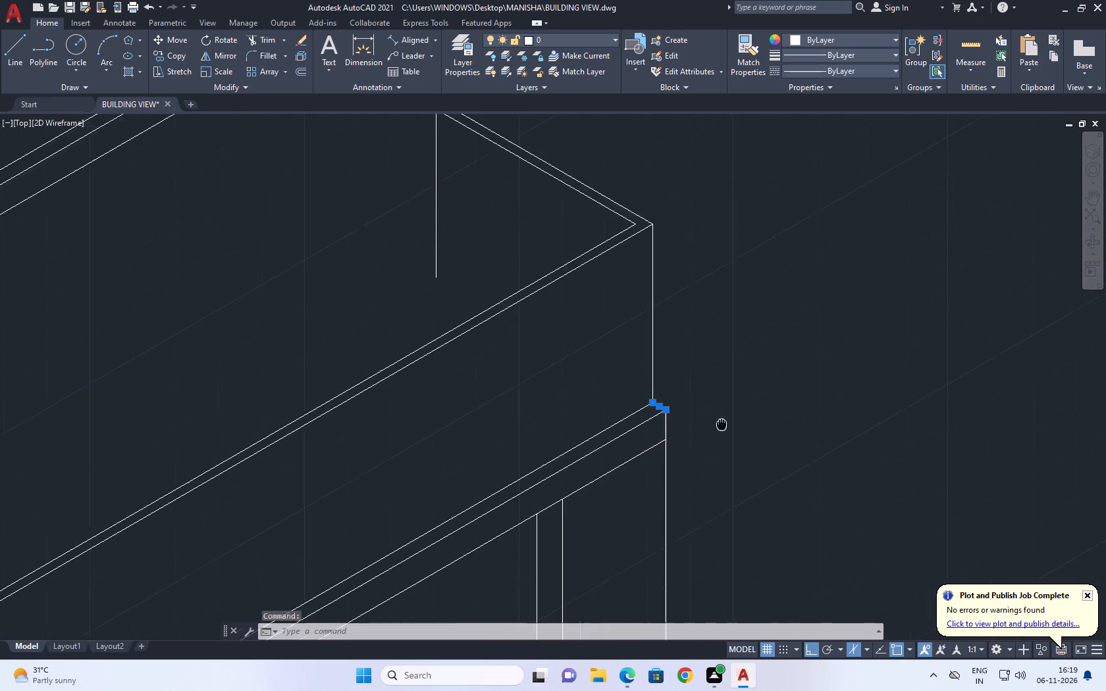
{"action": "scroll", "coordinate": [718, 425], "scroll_direction": "up", "scroll_amount": 1}
{"action": "scroll", "coordinate": [718, 424], "scroll_direction": "down", "scroll_amount": 3}
{"action": "middle_click_drag", "start_coordinate": [847, 380], "coordinate": [780, 412]}
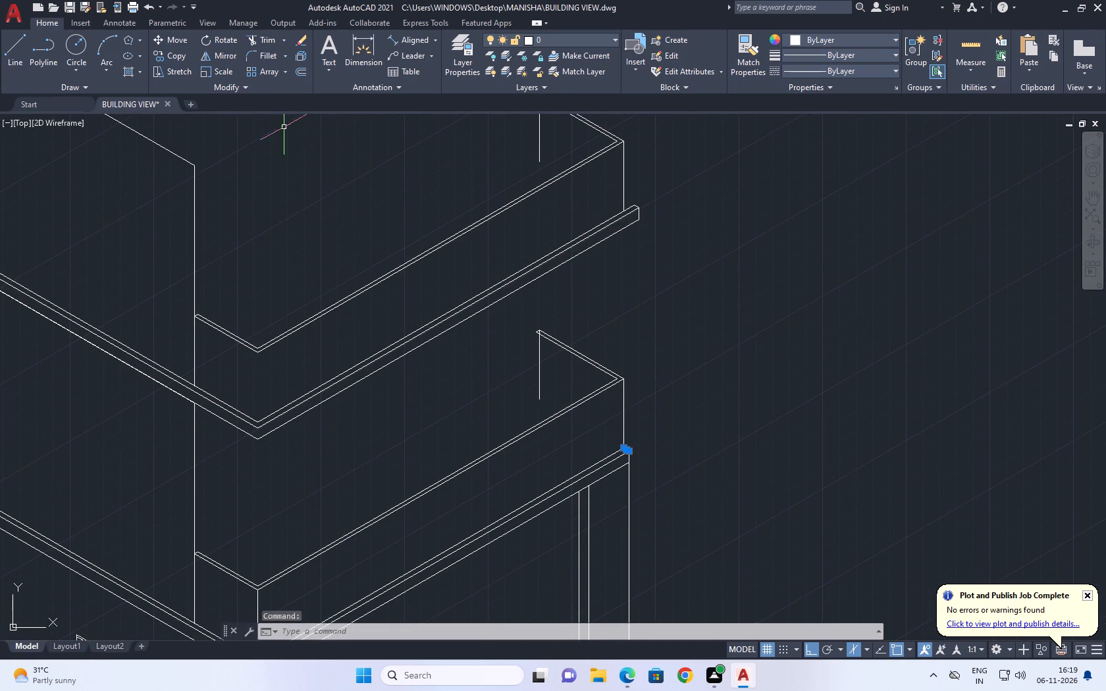
{"action": "left_click", "coordinate": [168, 36]}
{"action": "left_click", "coordinate": [646, 454]}
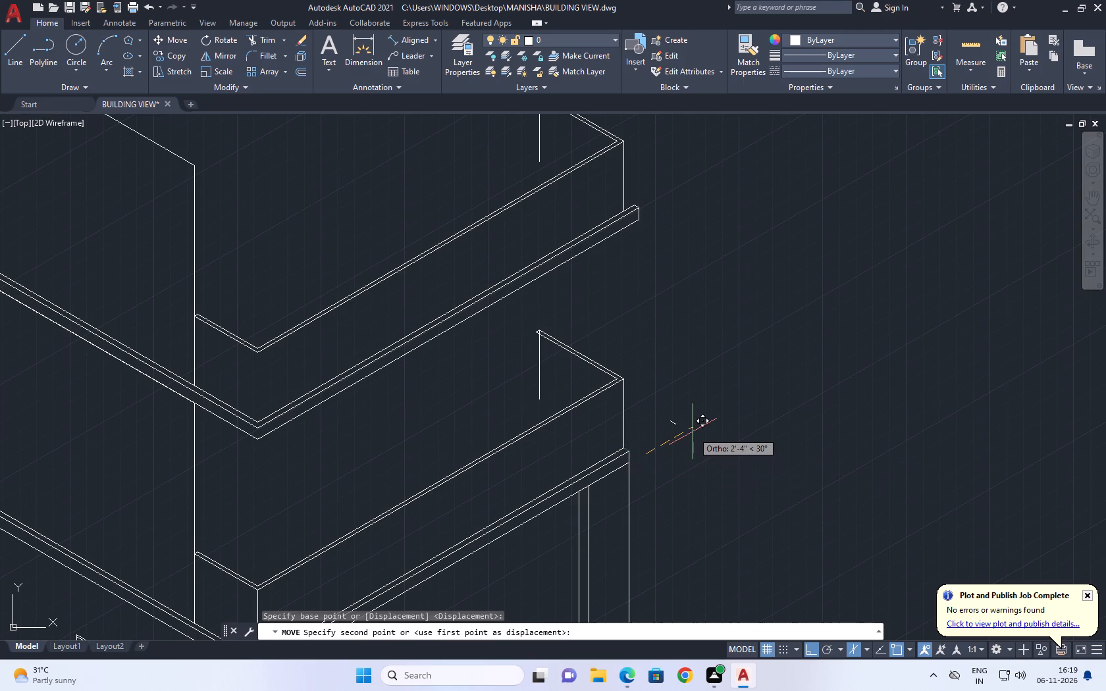
Finish moving the lower band's short top end line by 6" outward along the 30° direction.
{"action": "type", "text": "6"}
{"action": "key", "text": "space"}
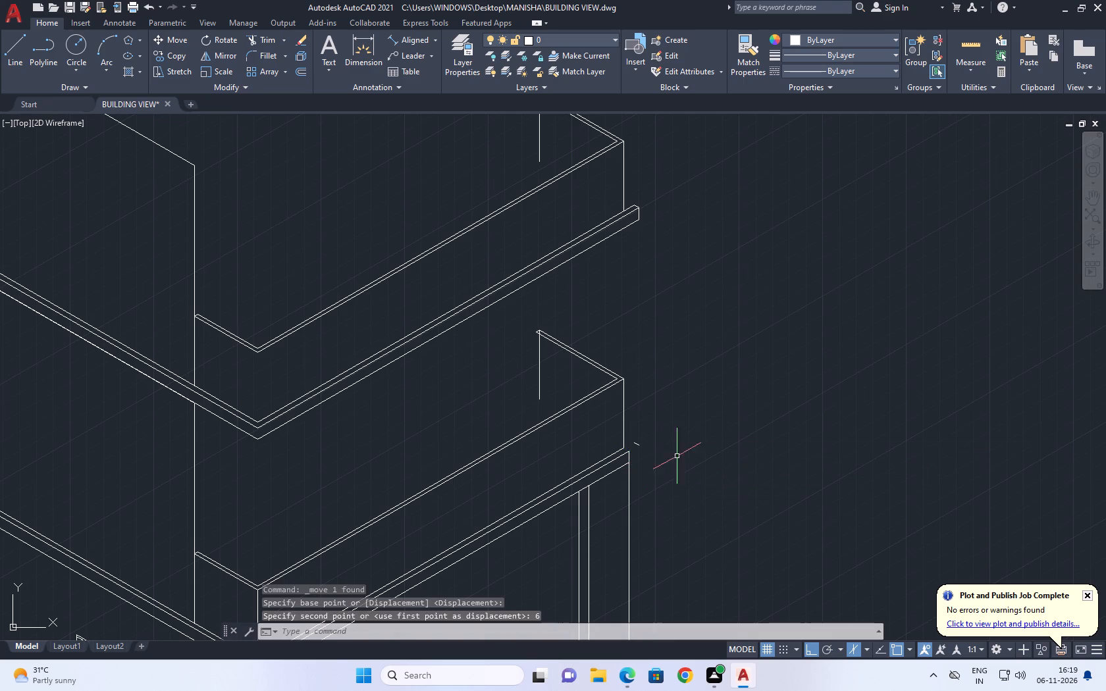
{"action": "key", "text": "Escape"}
Extend the lower band's two long top lines along the short wall to the moved end line.
{"action": "scroll", "coordinate": [623, 458], "scroll_direction": "up", "scroll_amount": 3}
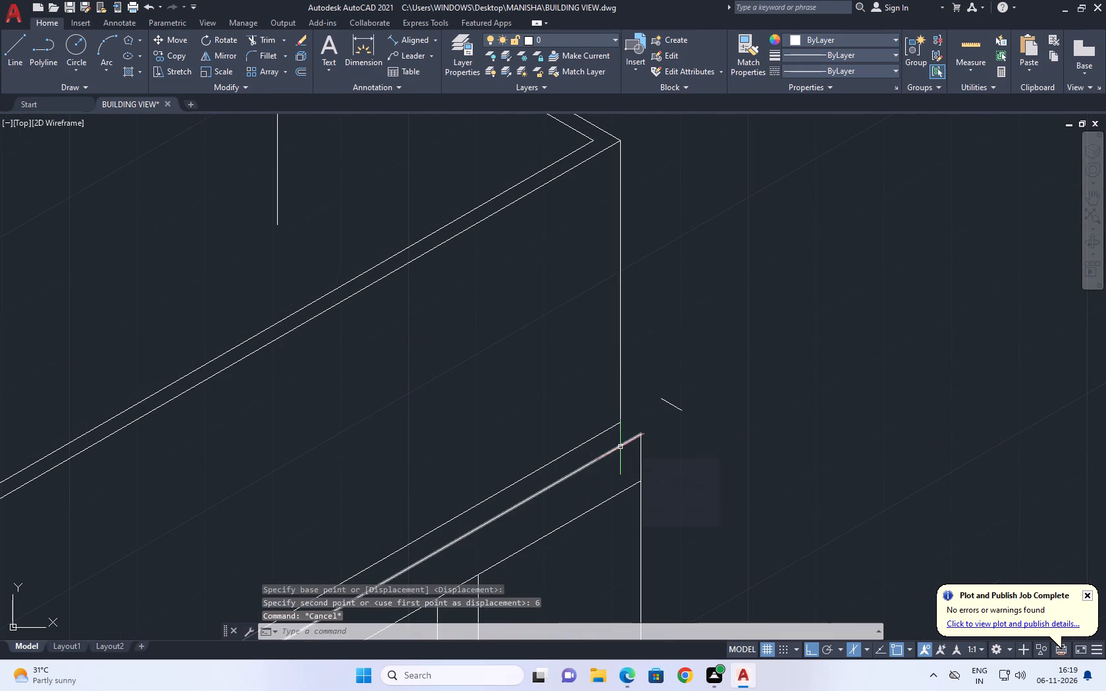
{"action": "type", "text": "EX"}
{"action": "key", "text": "space"}
{"action": "left_click", "coordinate": [569, 430]}
{"action": "left_click", "coordinate": [621, 479]}
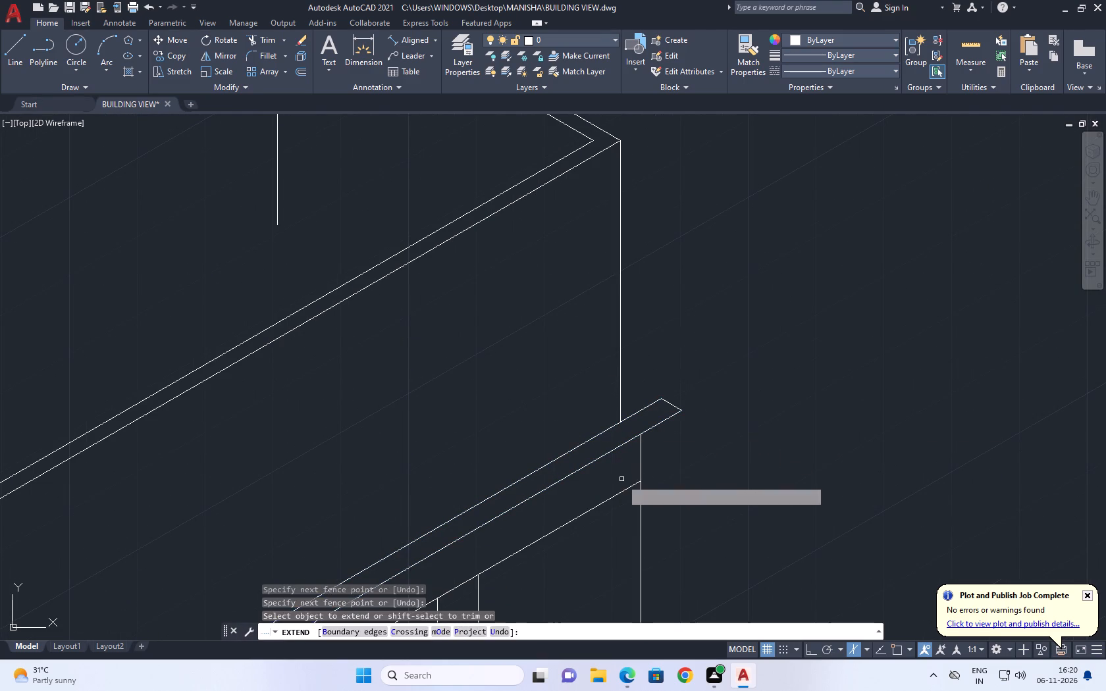
{"action": "key", "text": "Escape"}
Close the lower band's overhanging far end with a 6" vertical line and a bottom line back to the wall edge.
{"action": "type", "text": "L"}
{"action": "key", "text": "space"}
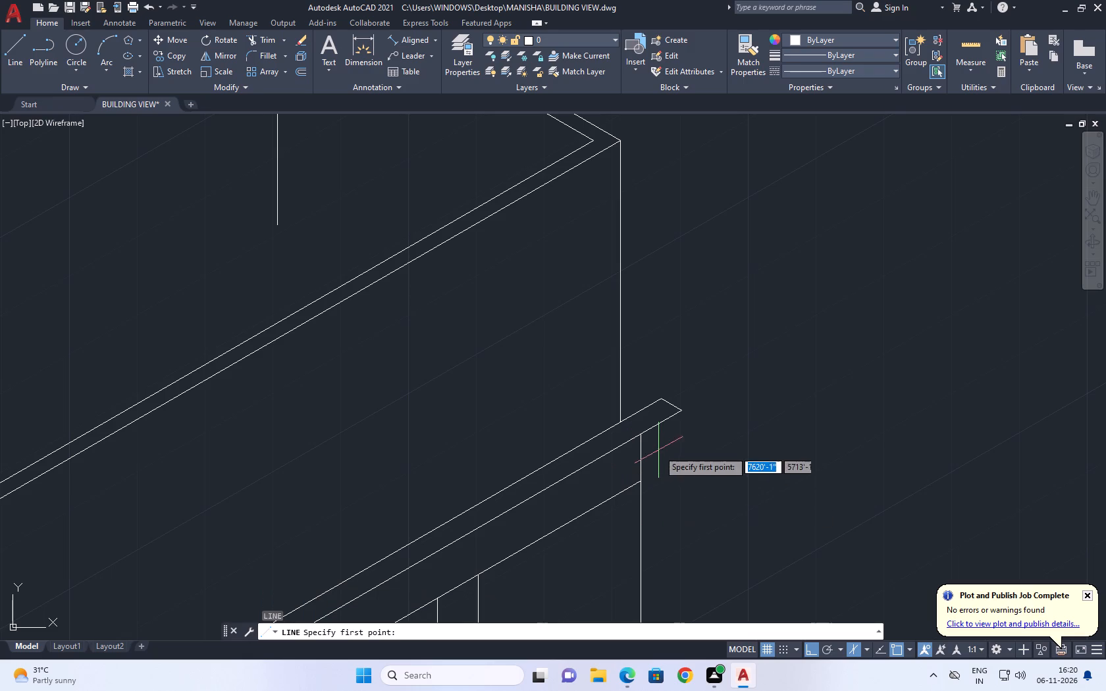
{"action": "left_click", "coordinate": [681, 411]}
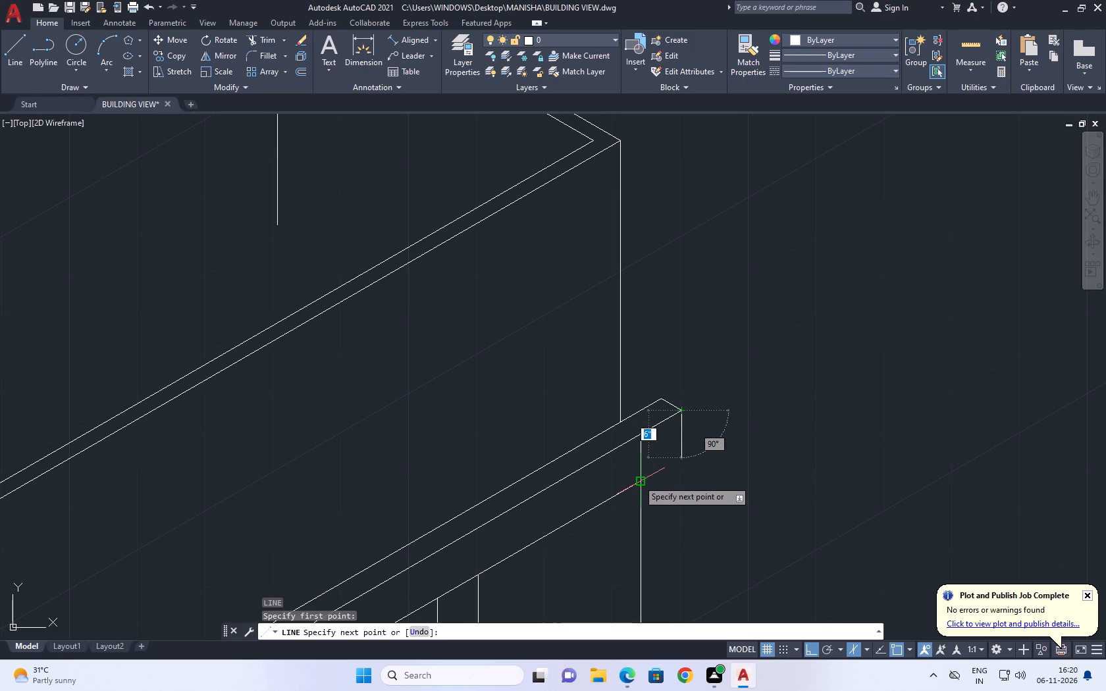
{"action": "left_click", "coordinate": [681, 459]}
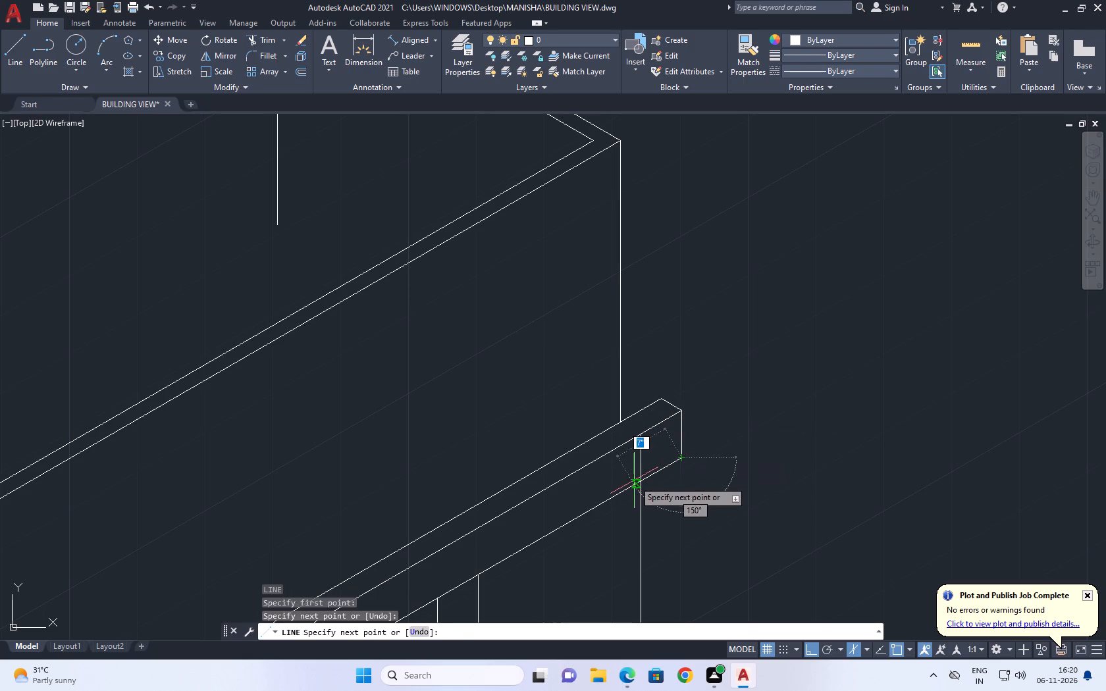
{"action": "left_click", "coordinate": [637, 481]}
{"action": "key", "text": "Escape"}
Trim the wall's far vertical edge where it crosses the lower band's front face.
{"action": "key", "text": "t"}
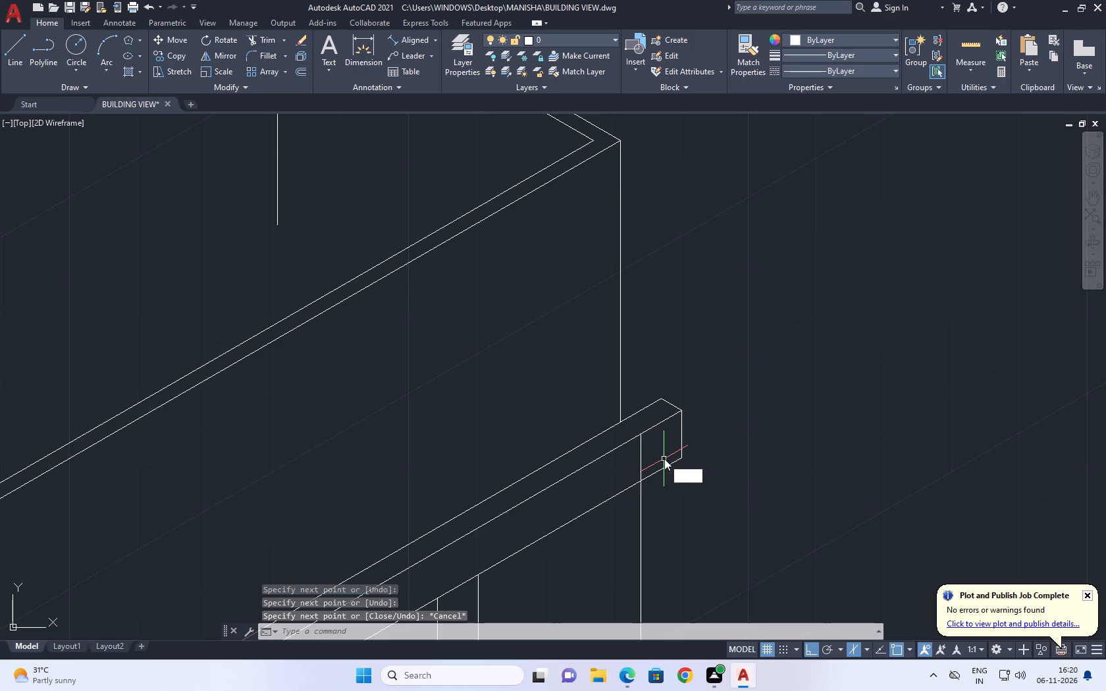
{"action": "key", "text": "r"}
{"action": "key", "text": "space"}
{"action": "left_click", "coordinate": [648, 456]}
{"action": "left_click", "coordinate": [629, 469]}
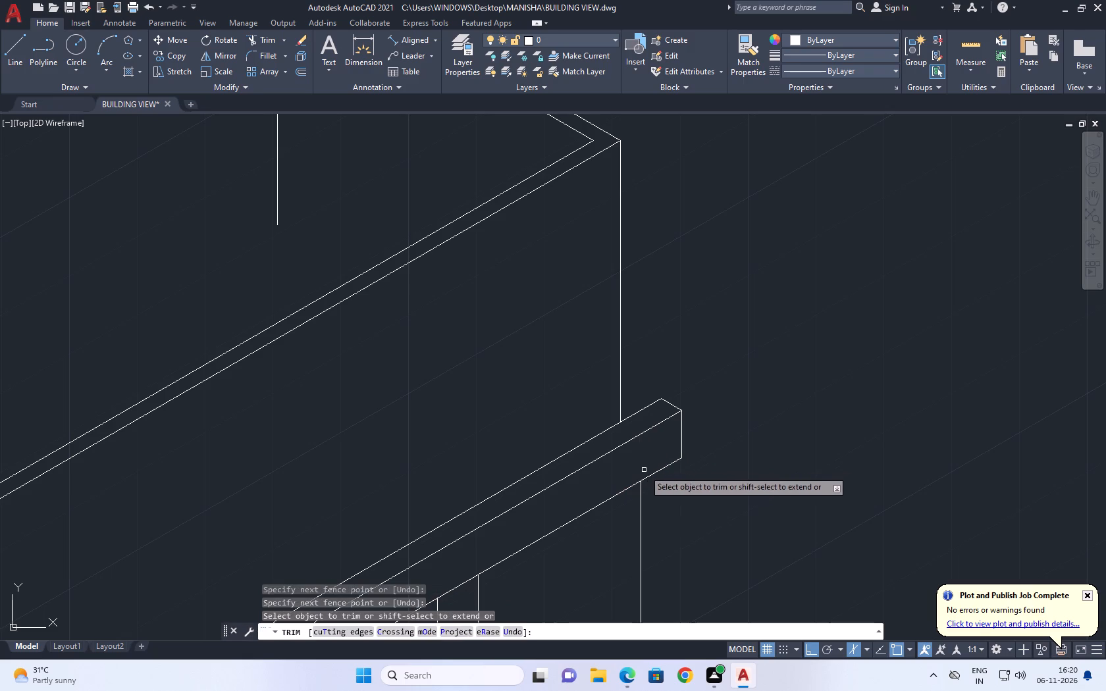
{"action": "scroll", "coordinate": [747, 456], "scroll_direction": "down", "scroll_amount": 3}
{"action": "key", "text": "Escape"}
Draw a 30° floor line from the upper wall's foot at the lower band along the inside of the short wall's parapet.
{"action": "scroll", "coordinate": [727, 429], "scroll_direction": "down", "scroll_amount": 2}
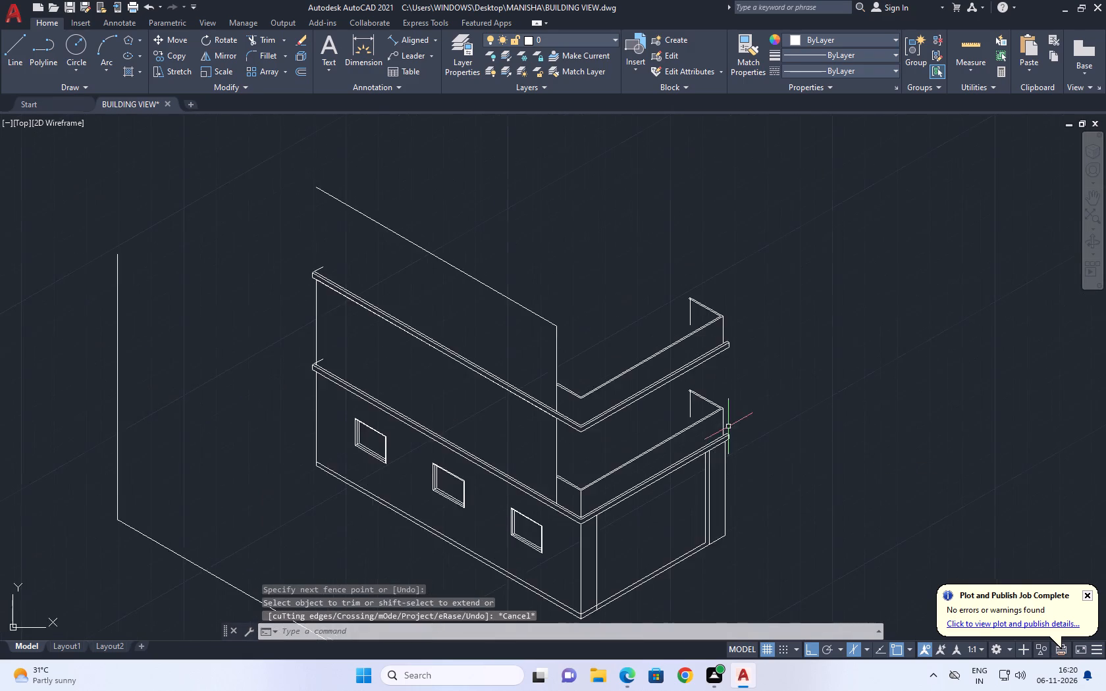
{"action": "middle_click_drag", "start_coordinate": [751, 429], "coordinate": [769, 352]}
{"action": "middle_click_drag", "start_coordinate": [500, 359], "coordinate": [564, 394]}
{"action": "middle_click_drag", "start_coordinate": [781, 417], "coordinate": [757, 424]}
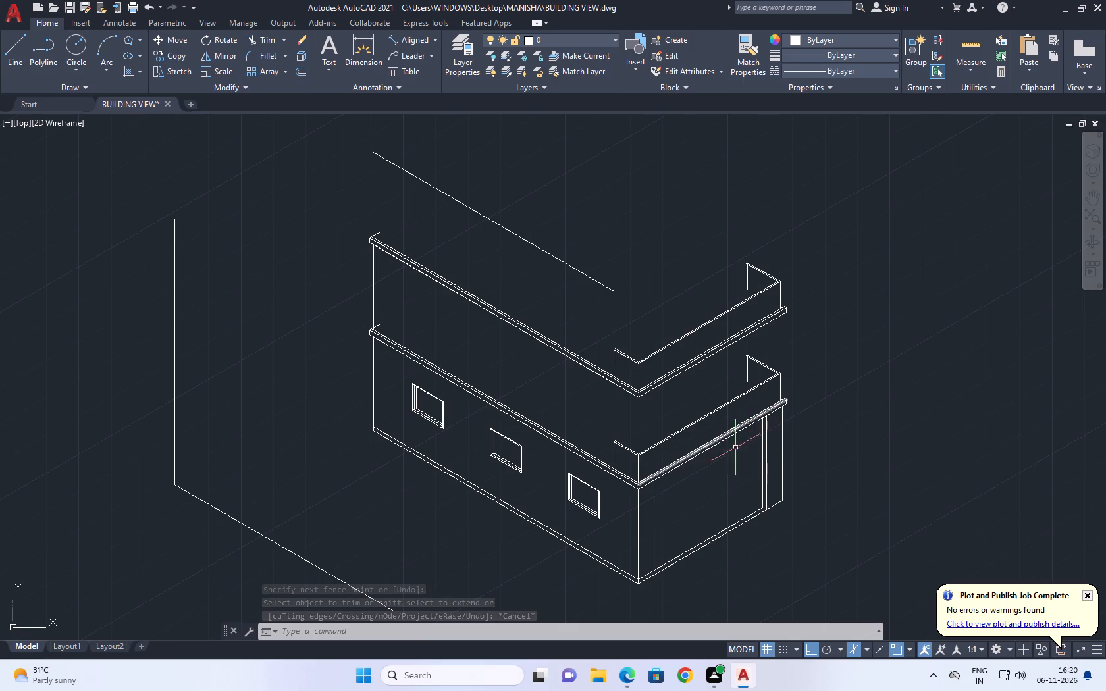
{"action": "scroll", "coordinate": [616, 458], "scroll_direction": "up", "scroll_amount": 1}
{"action": "middle_click_drag", "start_coordinate": [704, 400], "coordinate": [685, 410]}
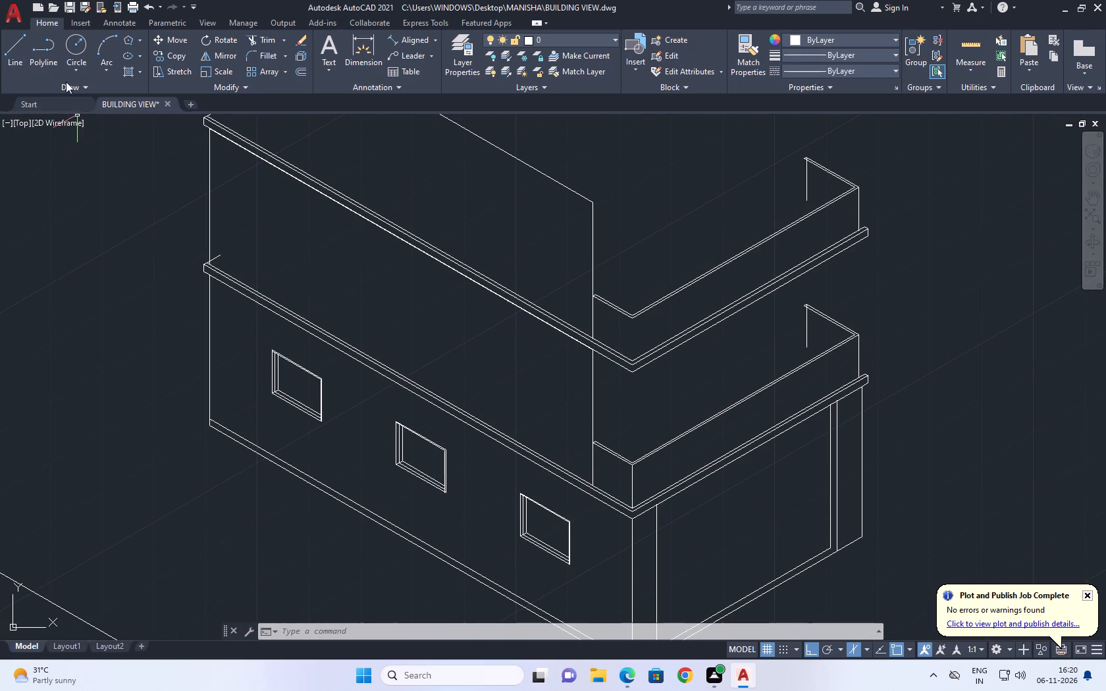
{"action": "left_click", "coordinate": [13, 48]}
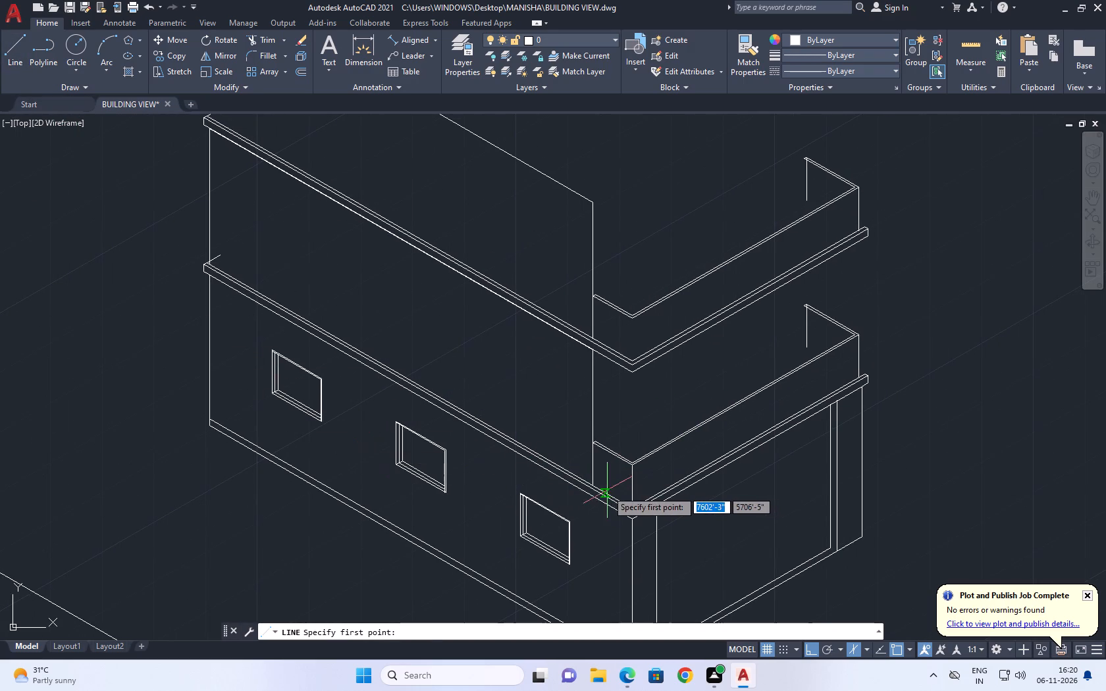
{"action": "left_click", "coordinate": [593, 484]}
{"action": "scroll", "coordinate": [813, 338], "scroll_direction": "up", "scroll_amount": 2}
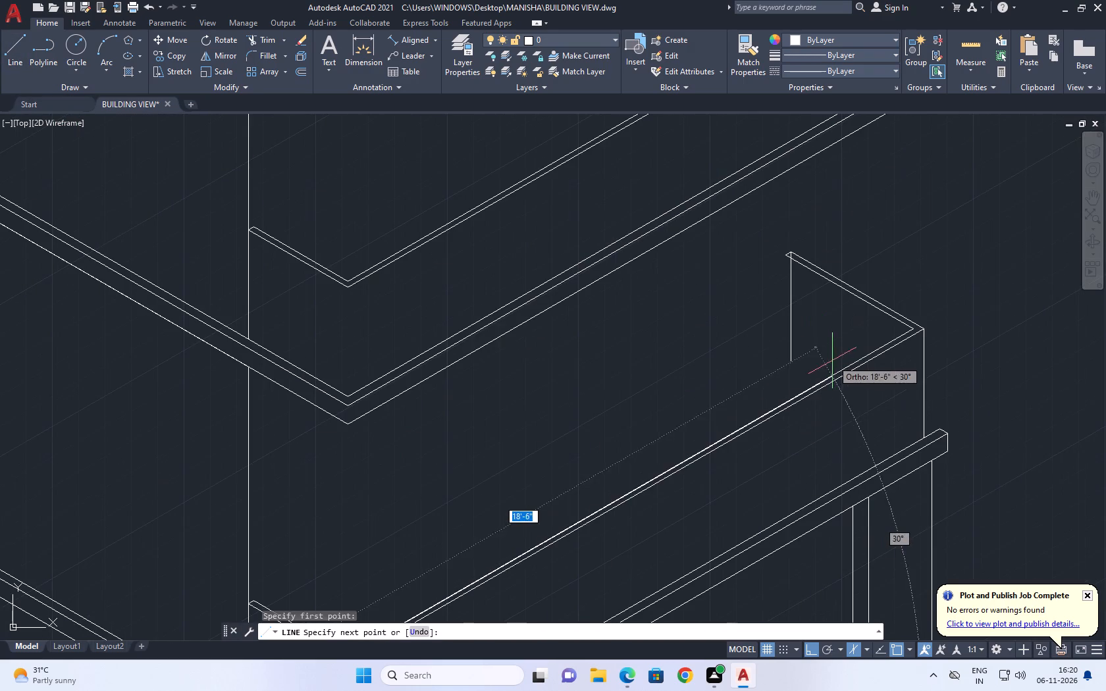
{"action": "scroll", "coordinate": [808, 379], "scroll_direction": "up", "scroll_amount": 1}
{"action": "scroll", "coordinate": [808, 379], "scroll_direction": "down", "scroll_amount": 3}
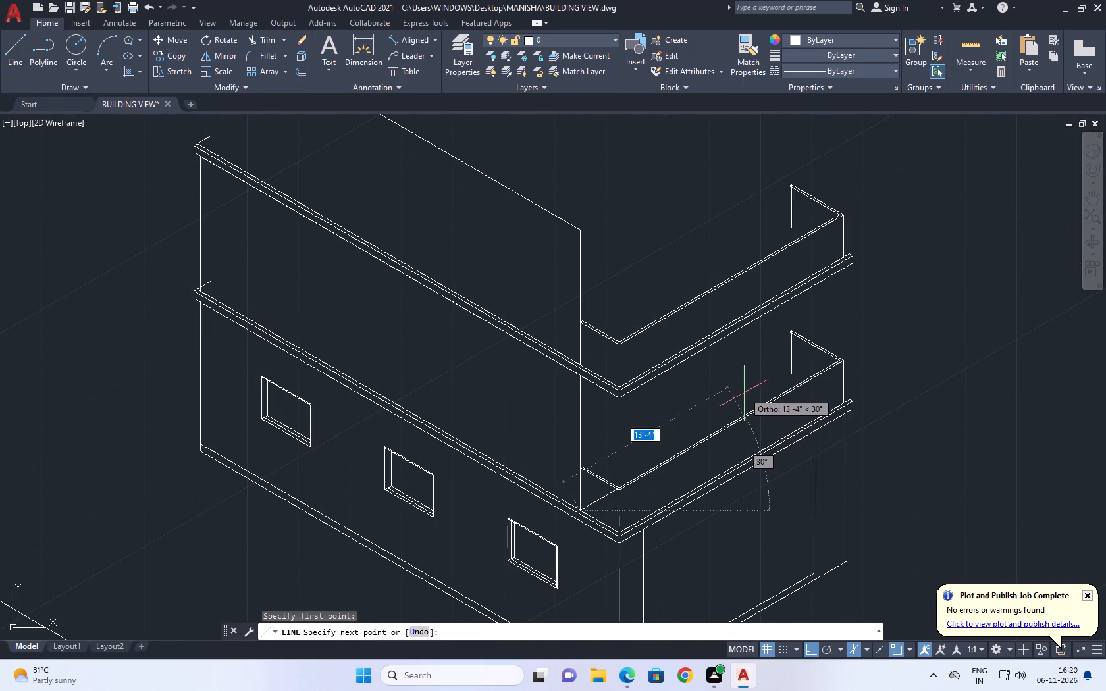
{"action": "scroll", "coordinate": [787, 380], "scroll_direction": "up", "scroll_amount": 1}
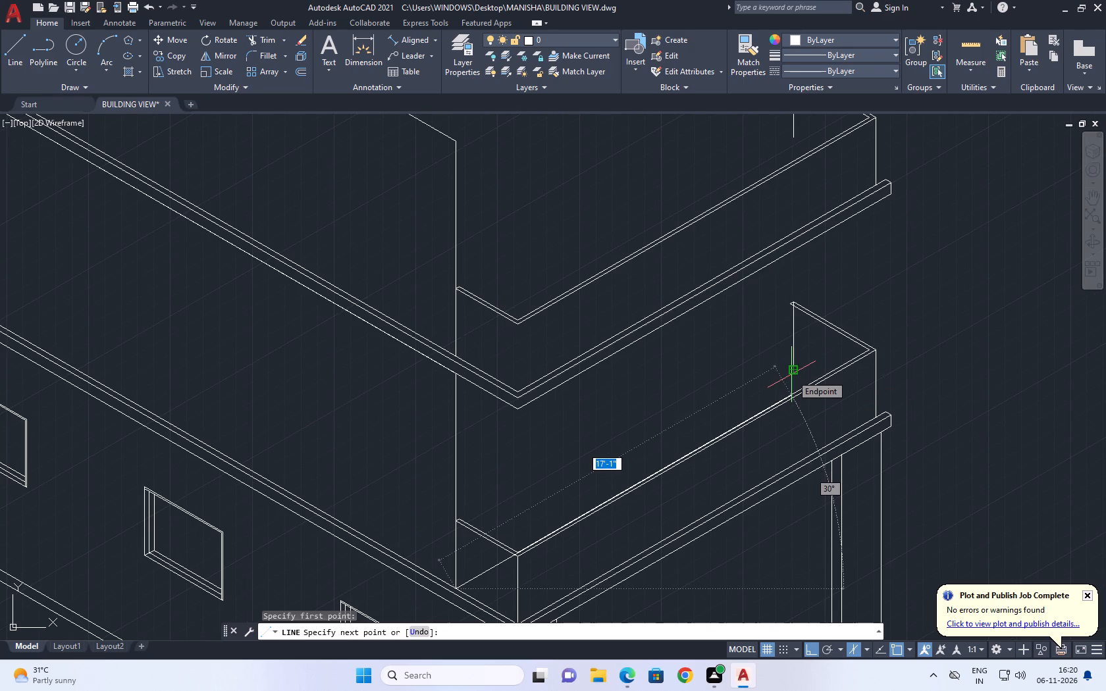
{"action": "scroll", "coordinate": [786, 368], "scroll_direction": "down", "scroll_amount": 2}
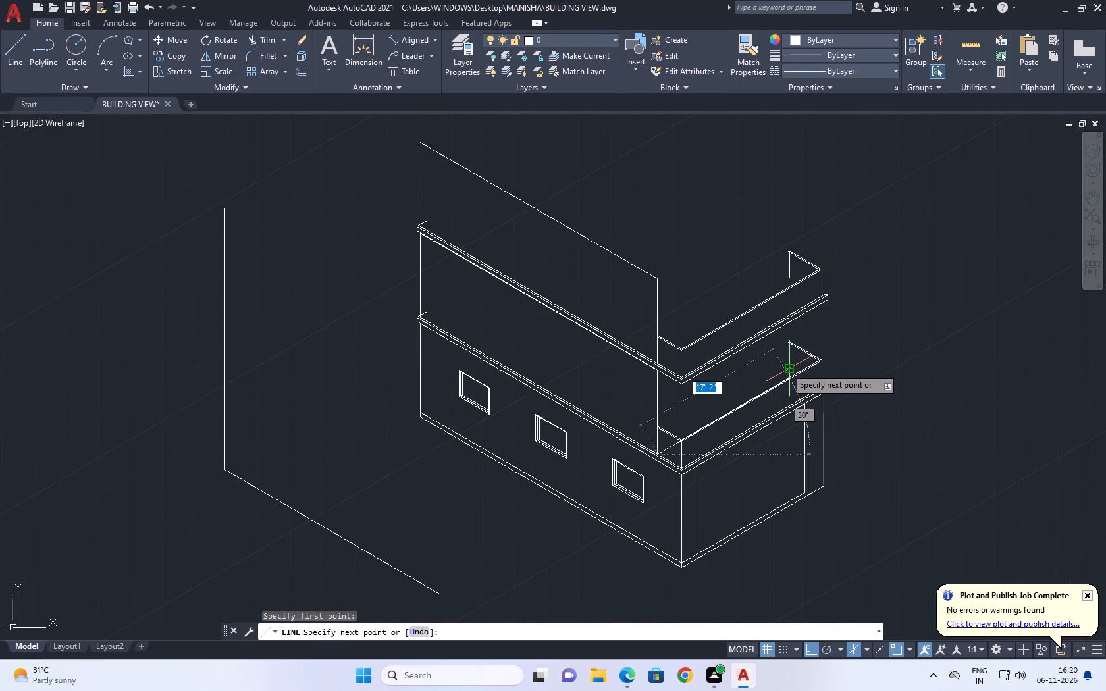
{"action": "scroll", "coordinate": [786, 368], "scroll_direction": "up", "scroll_amount": 5}
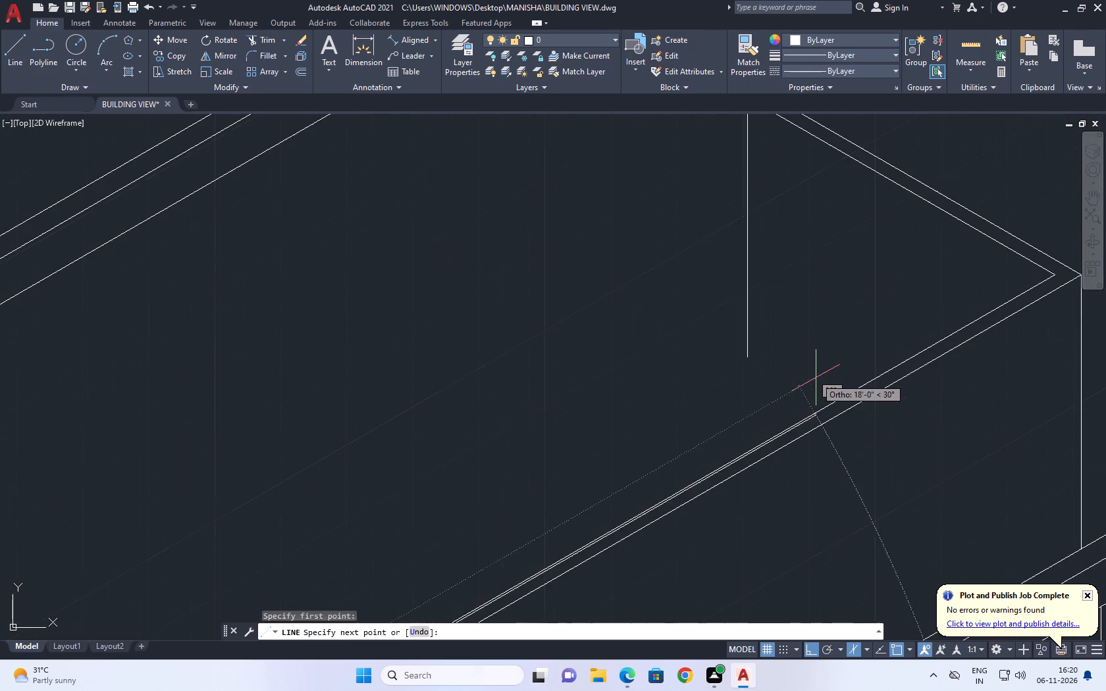
{"action": "scroll", "coordinate": [833, 414], "scroll_direction": "up", "scroll_amount": 5}
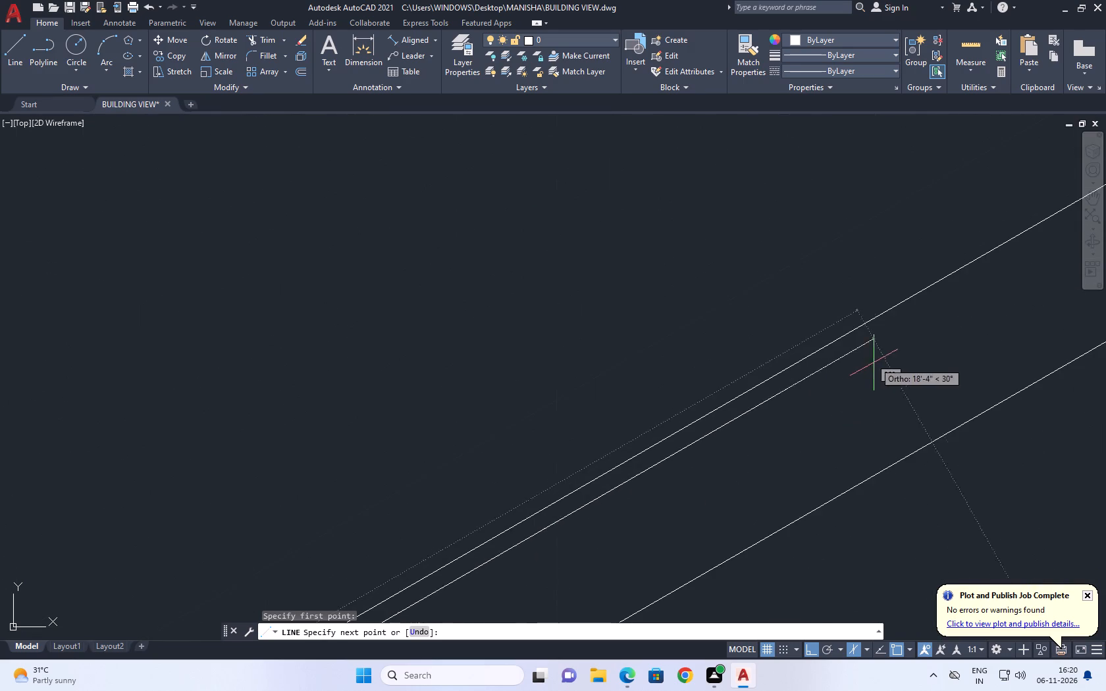
{"action": "scroll", "coordinate": [905, 347], "scroll_direction": "down", "scroll_amount": 8}
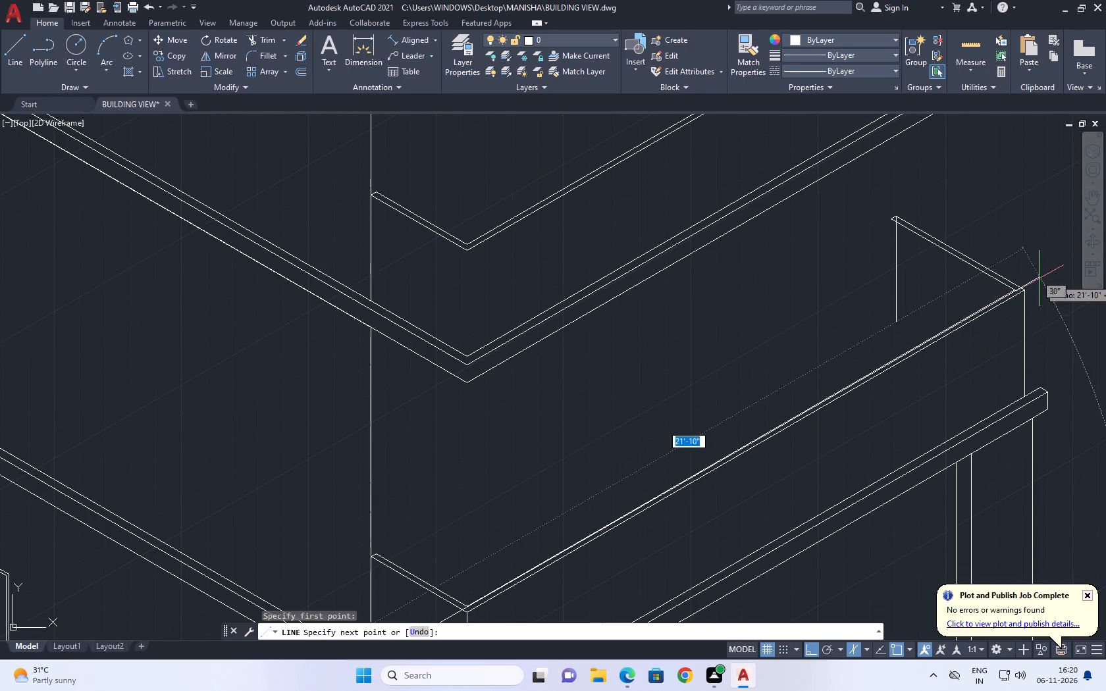
{"action": "middle_click_drag", "start_coordinate": [1032, 289], "coordinate": [889, 345]}
{"action": "scroll", "coordinate": [795, 396], "scroll_direction": "up", "scroll_amount": 7}
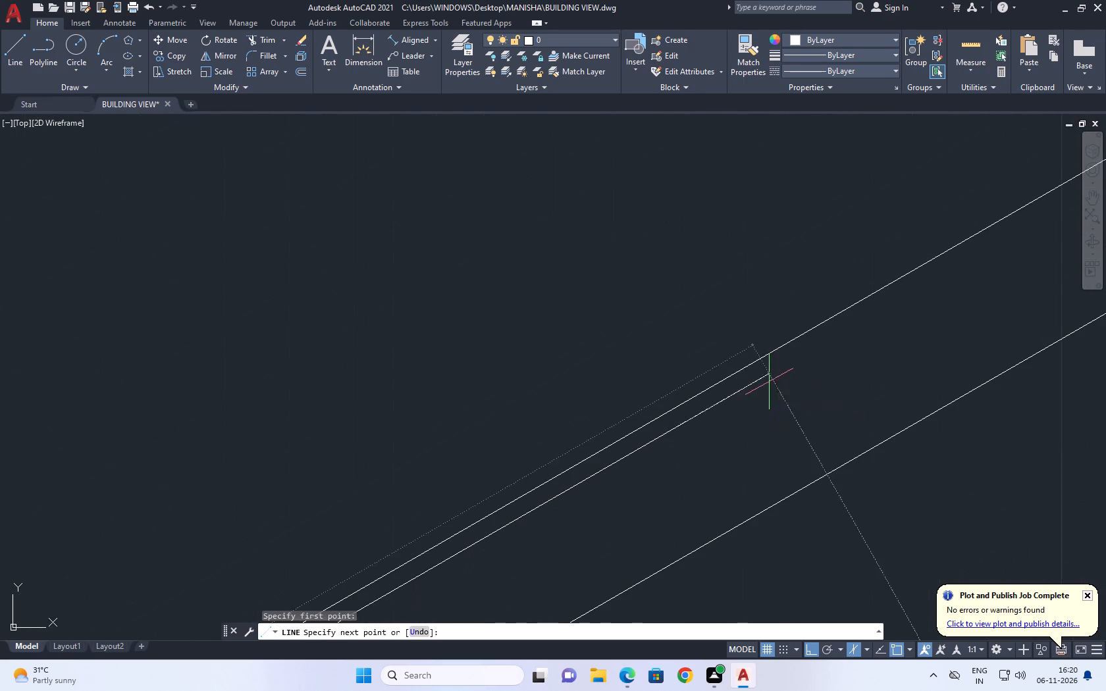
{"action": "left_click", "coordinate": [769, 382]}
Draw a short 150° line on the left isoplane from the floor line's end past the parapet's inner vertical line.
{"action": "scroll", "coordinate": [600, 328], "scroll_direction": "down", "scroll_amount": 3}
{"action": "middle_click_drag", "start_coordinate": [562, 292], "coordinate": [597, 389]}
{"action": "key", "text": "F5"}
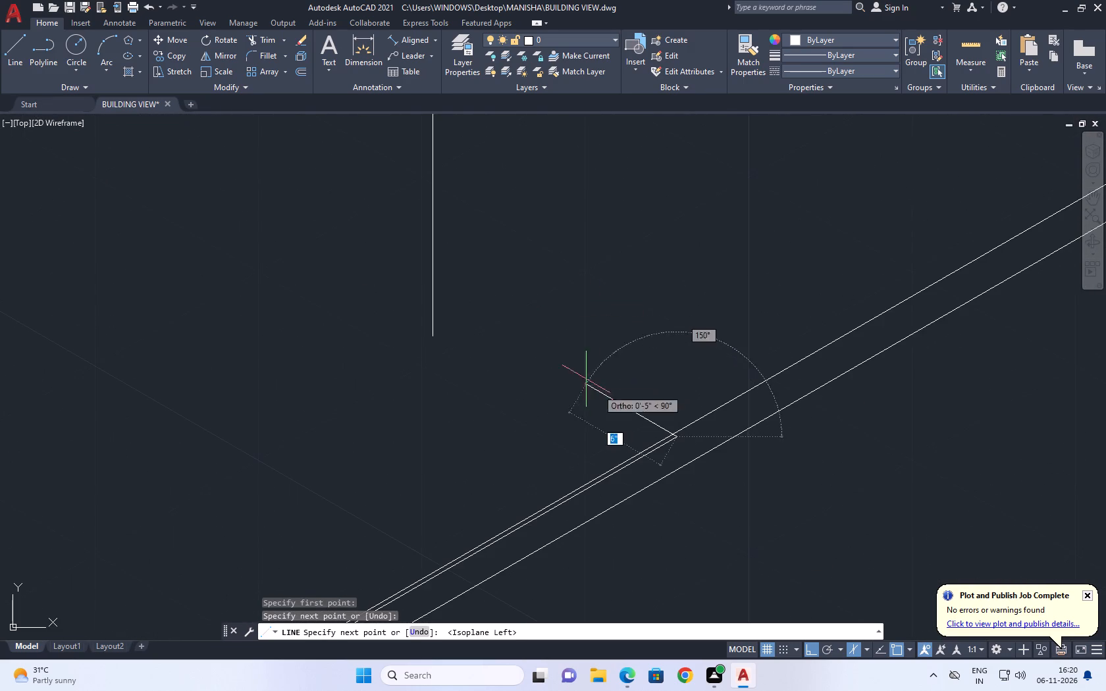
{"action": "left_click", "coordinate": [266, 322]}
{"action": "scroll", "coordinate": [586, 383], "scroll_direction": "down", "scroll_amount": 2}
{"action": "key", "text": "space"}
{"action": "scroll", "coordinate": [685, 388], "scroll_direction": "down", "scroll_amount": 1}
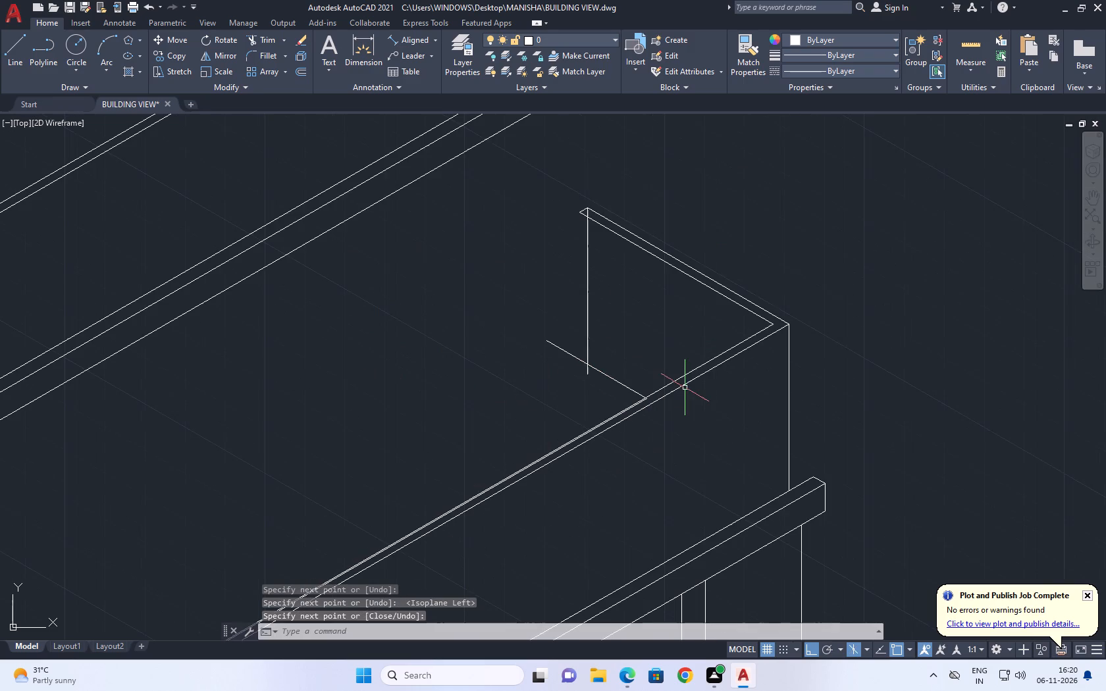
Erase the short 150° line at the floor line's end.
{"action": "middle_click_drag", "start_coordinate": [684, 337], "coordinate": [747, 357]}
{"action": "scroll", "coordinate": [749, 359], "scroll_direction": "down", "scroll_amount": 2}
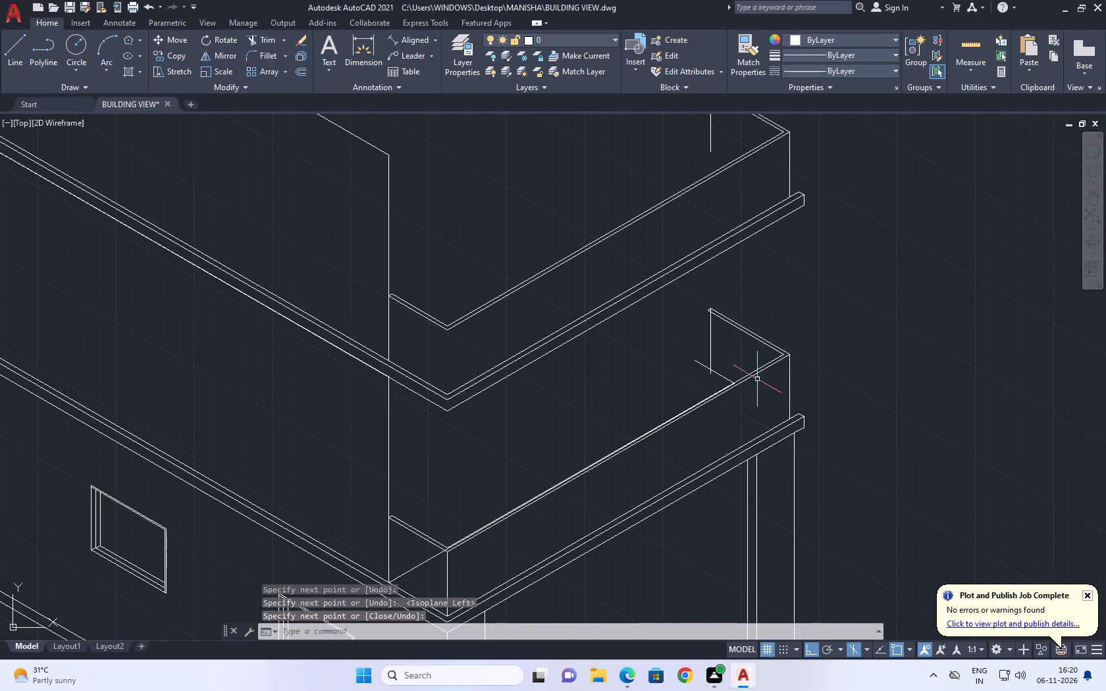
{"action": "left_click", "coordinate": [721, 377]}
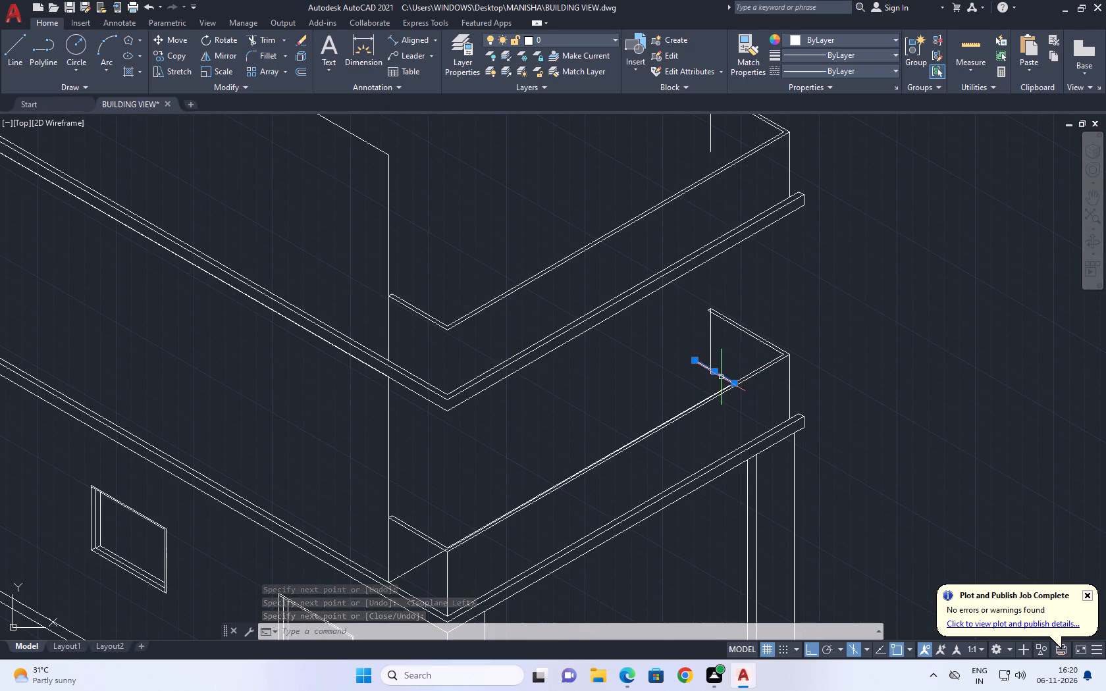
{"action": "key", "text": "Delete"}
Extend the 30° floor line up to the lower parapet's top edge at the far corner.
{"action": "scroll", "coordinate": [724, 399], "scroll_direction": "up", "scroll_amount": 1}
{"action": "type", "text": "EX"}
{"action": "key", "text": "space"}
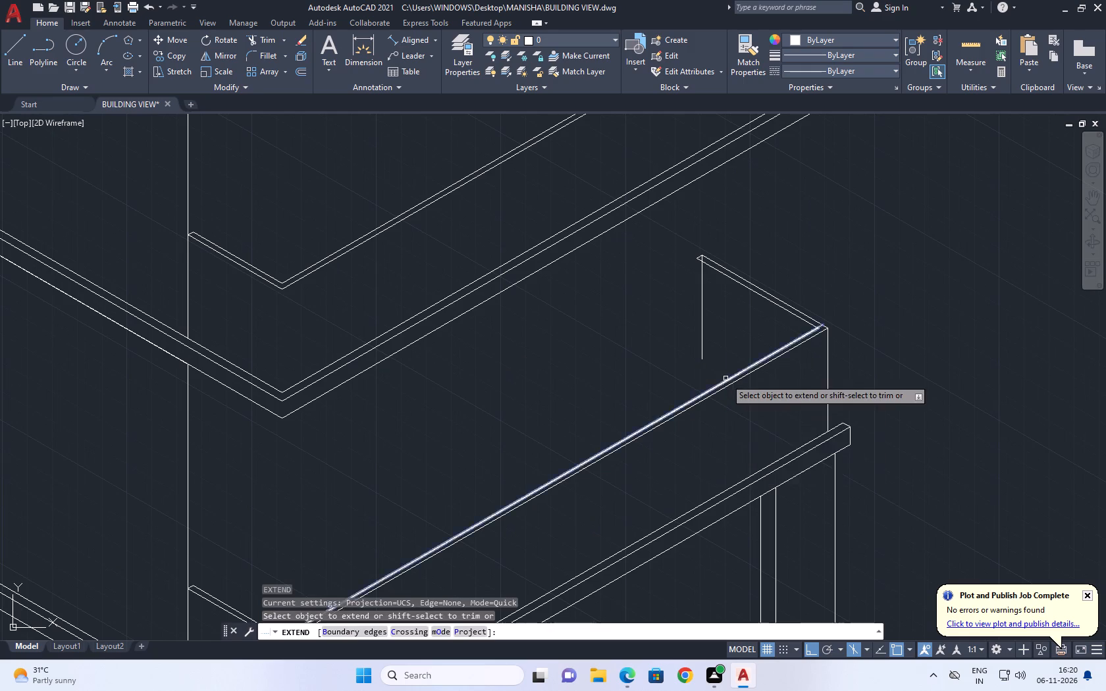
{"action": "scroll", "coordinate": [725, 378], "scroll_direction": "up", "scroll_amount": 3}
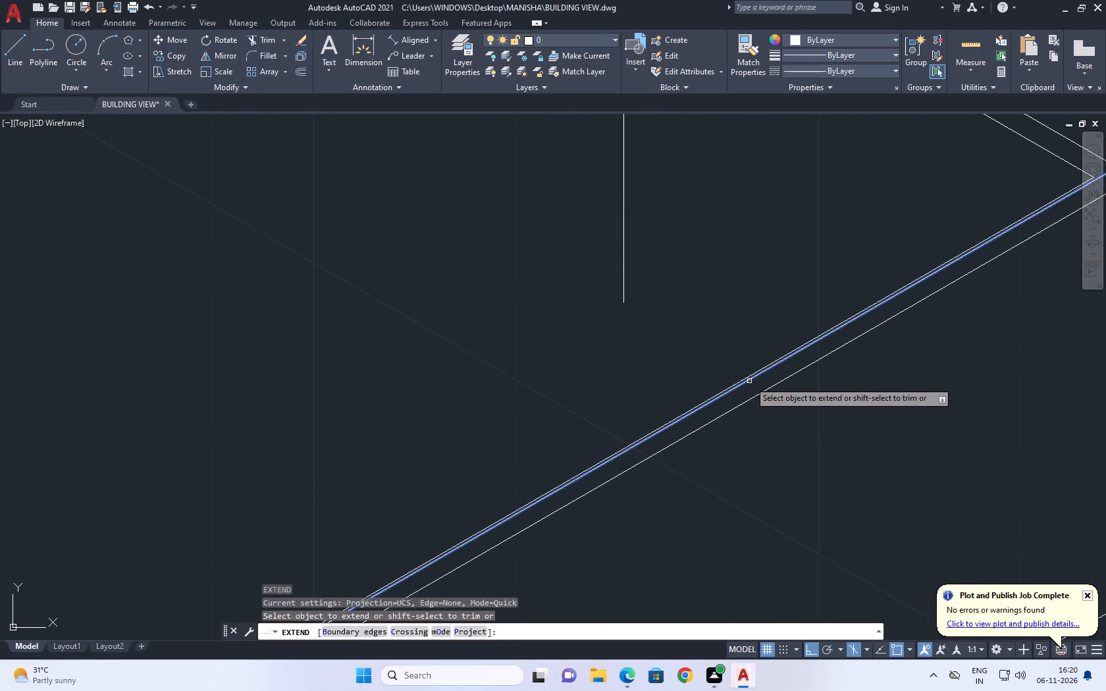
{"action": "left_click", "coordinate": [749, 381]}
{"action": "scroll", "coordinate": [724, 398], "scroll_direction": "down", "scroll_amount": 3}
{"action": "key", "text": "Escape"}
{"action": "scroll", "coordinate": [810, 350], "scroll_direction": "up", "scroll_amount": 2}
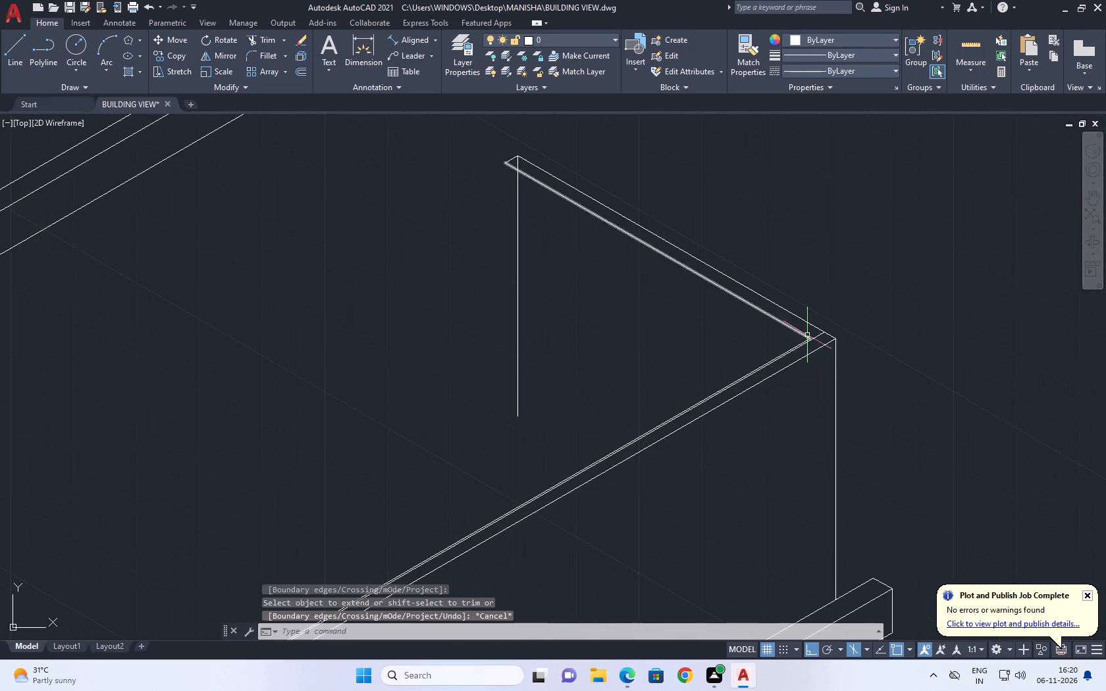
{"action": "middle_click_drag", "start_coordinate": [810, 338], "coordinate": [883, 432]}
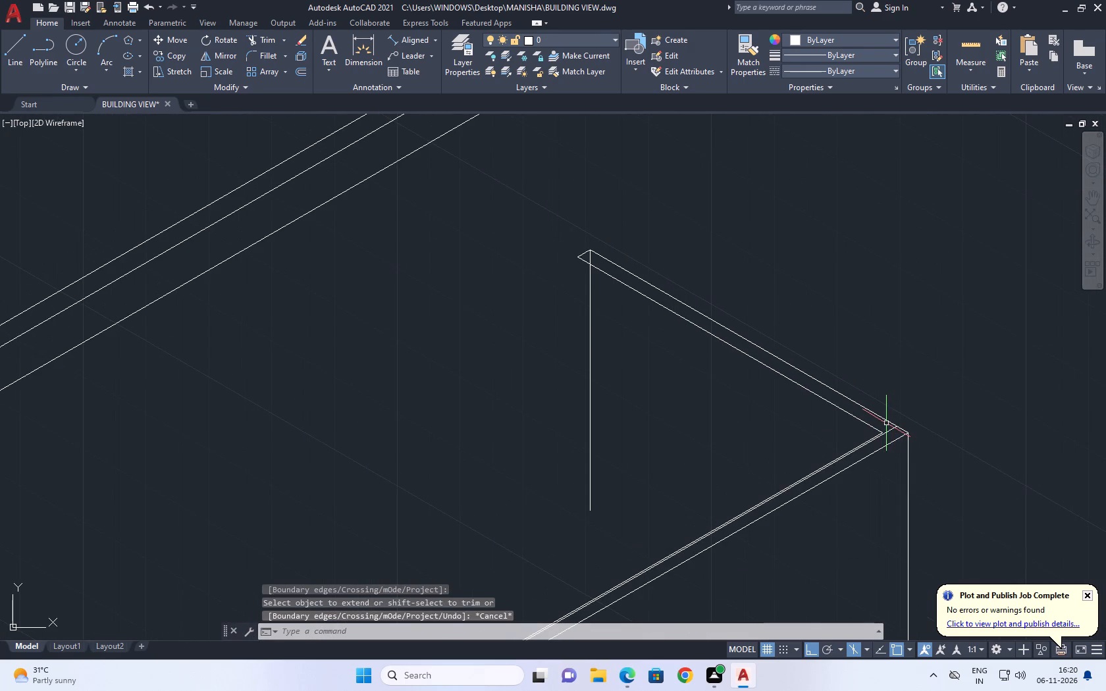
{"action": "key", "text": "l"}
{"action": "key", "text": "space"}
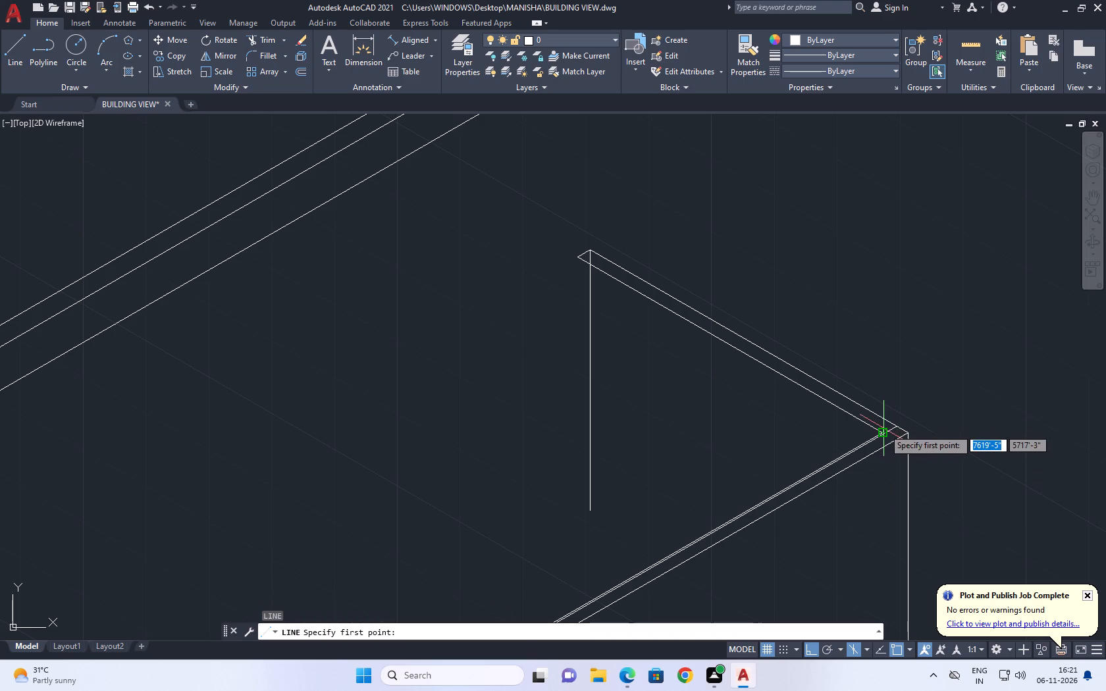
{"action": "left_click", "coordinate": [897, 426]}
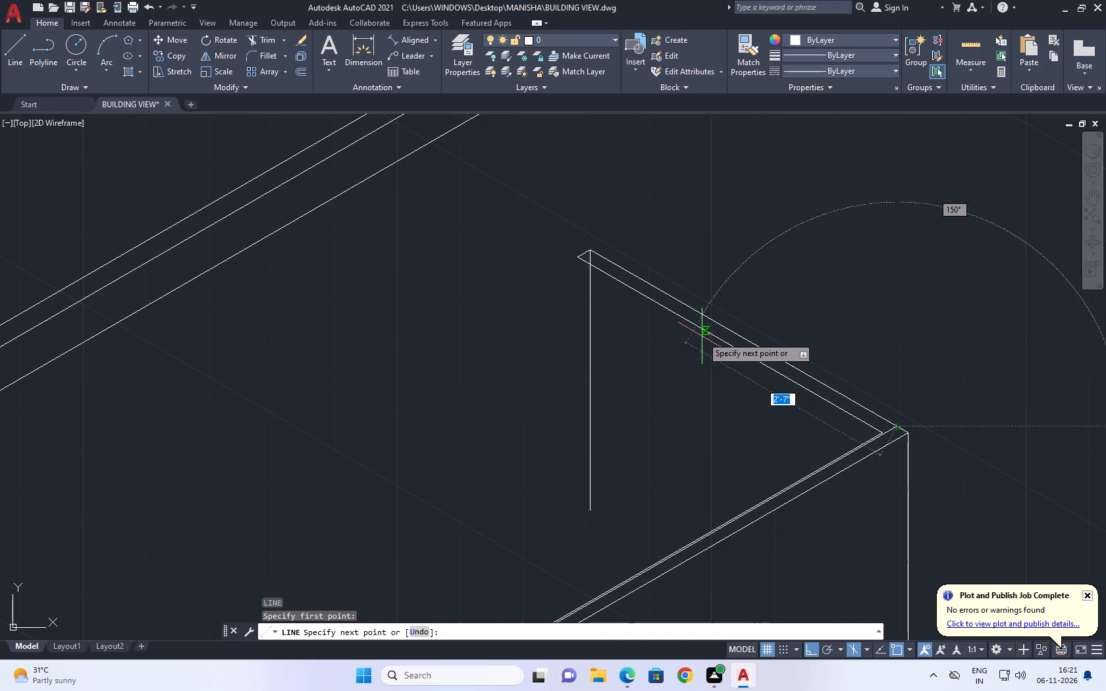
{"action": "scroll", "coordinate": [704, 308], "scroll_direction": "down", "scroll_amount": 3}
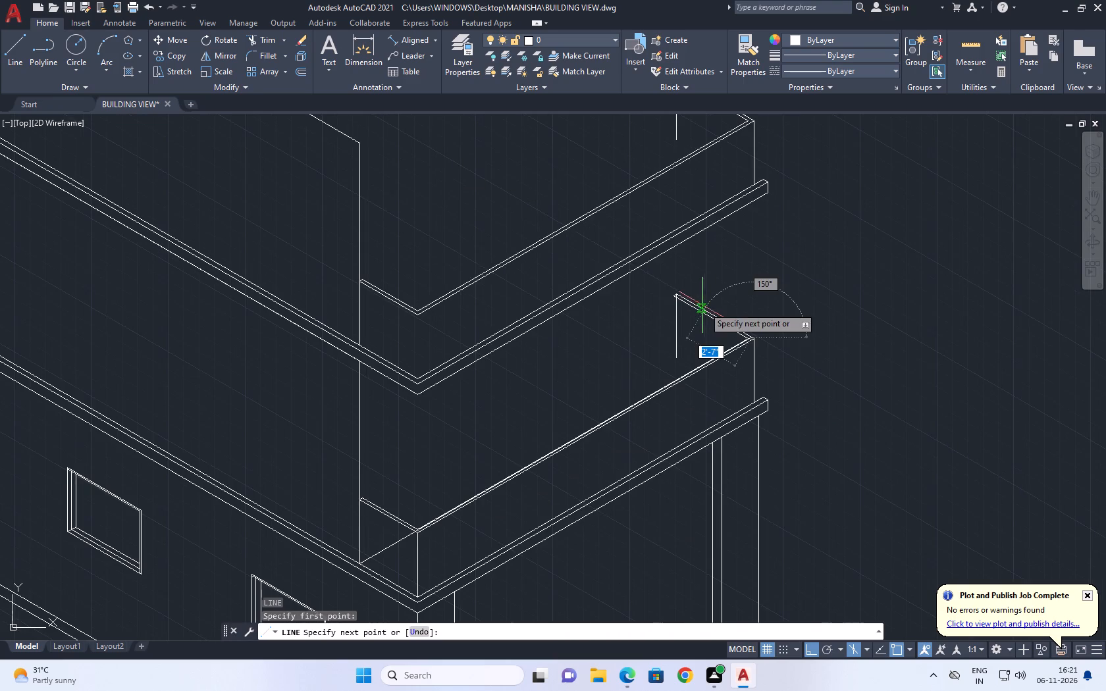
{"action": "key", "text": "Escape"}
Draw a 150° line from the lower parapet's outer bottom far corner to beyond the 30° floor line.
{"action": "middle_click_drag", "start_coordinate": [777, 431], "coordinate": [785, 441]}
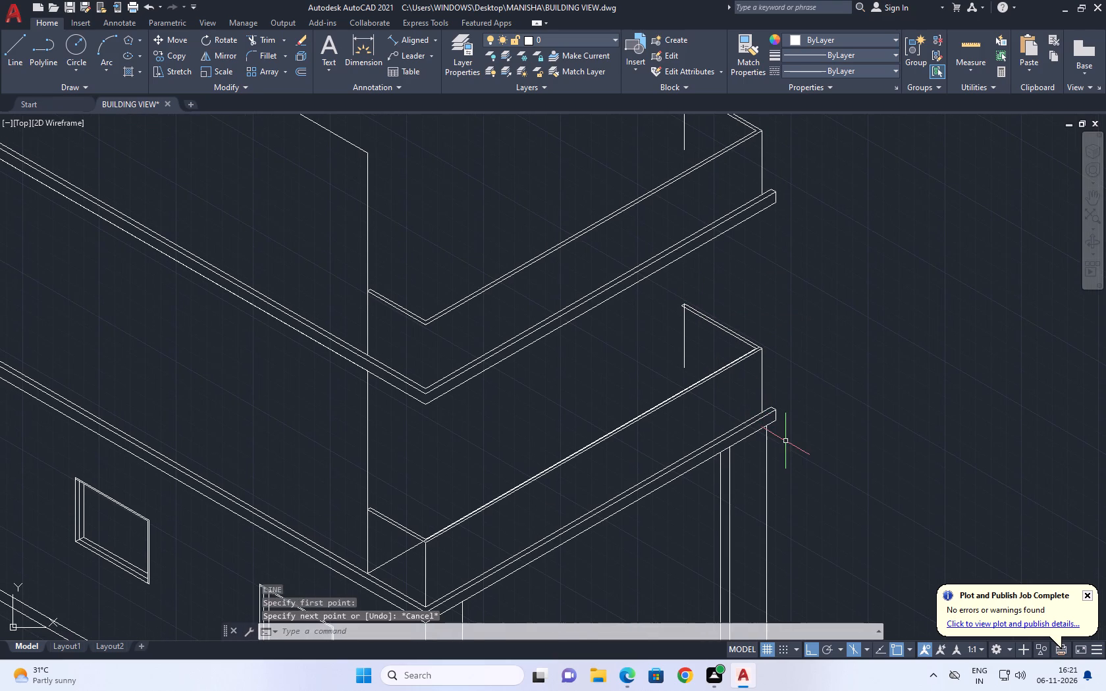
{"action": "key", "text": "l"}
{"action": "key", "text": "space"}
{"action": "left_click", "coordinate": [765, 410]}
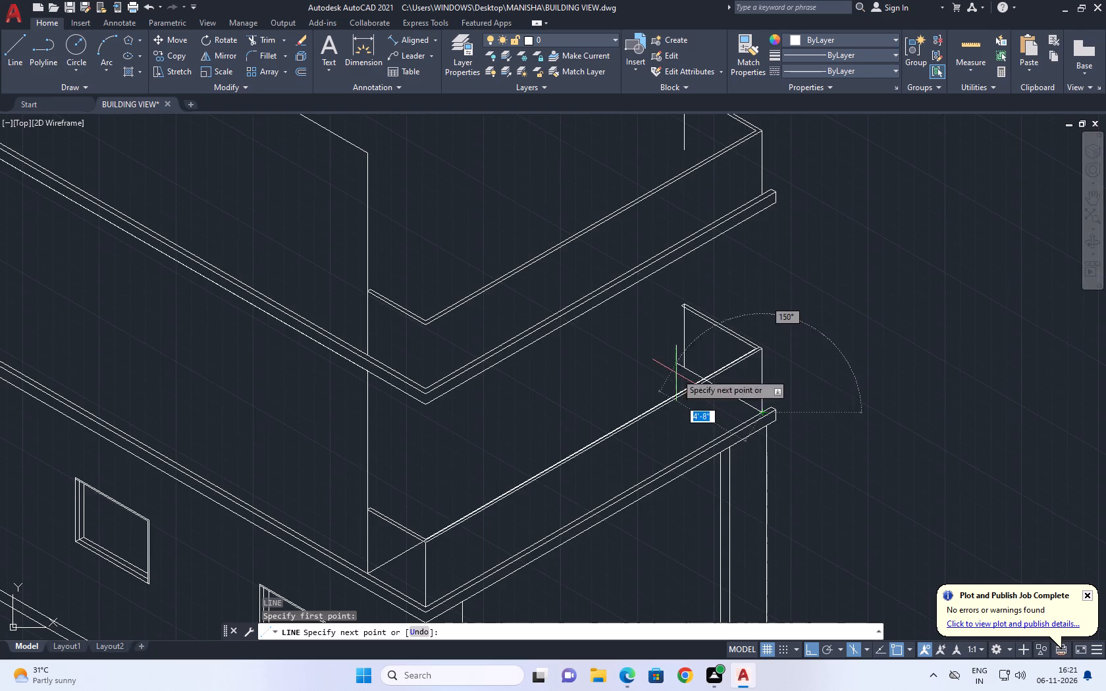
{"action": "scroll", "coordinate": [676, 373], "scroll_direction": "up", "scroll_amount": 4}
{"action": "scroll", "coordinate": [719, 376], "scroll_direction": "down", "scroll_amount": 1}
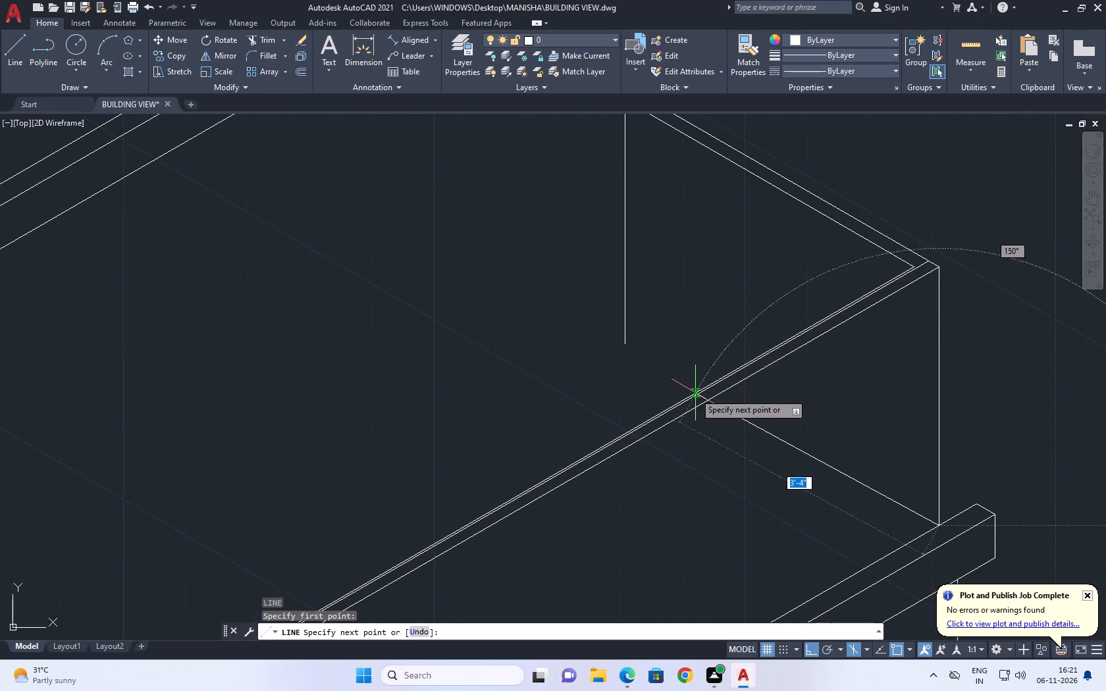
{"action": "scroll", "coordinate": [700, 393], "scroll_direction": "up", "scroll_amount": 3}
{"action": "left_click", "coordinate": [612, 361]}
{"action": "key", "text": "Escape"}
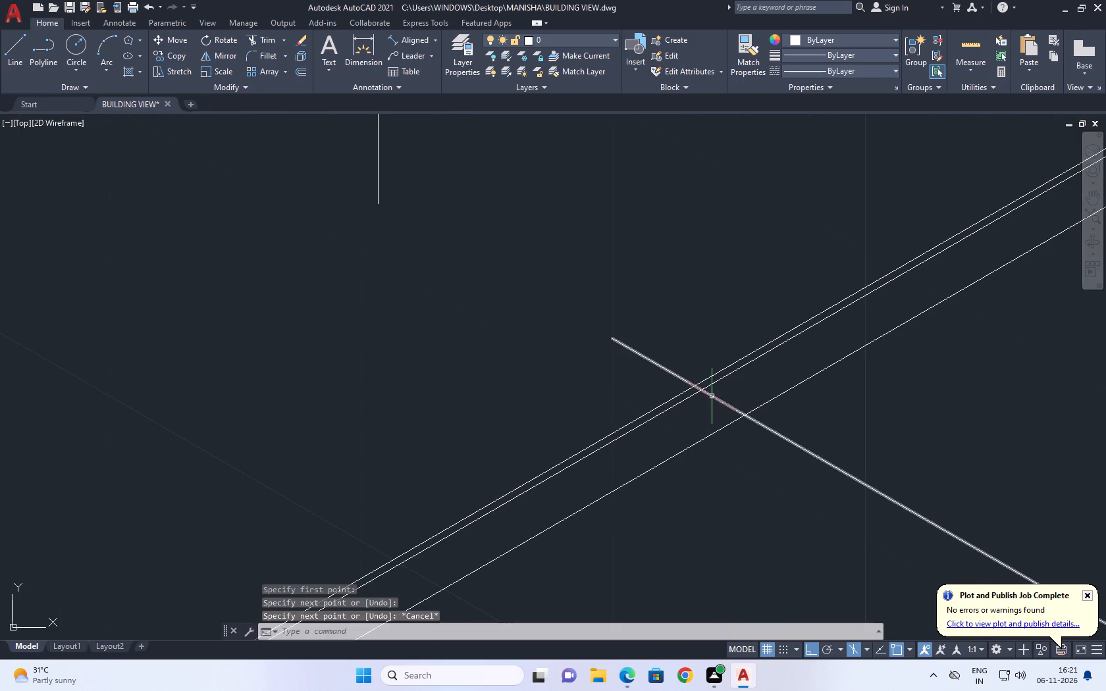
Trim the end of the 150° line that projects past the 30° floor line at the lower parapet.
{"action": "type", "text": "TR"}
{"action": "key", "text": "space"}
{"action": "left_click", "coordinate": [671, 338]}
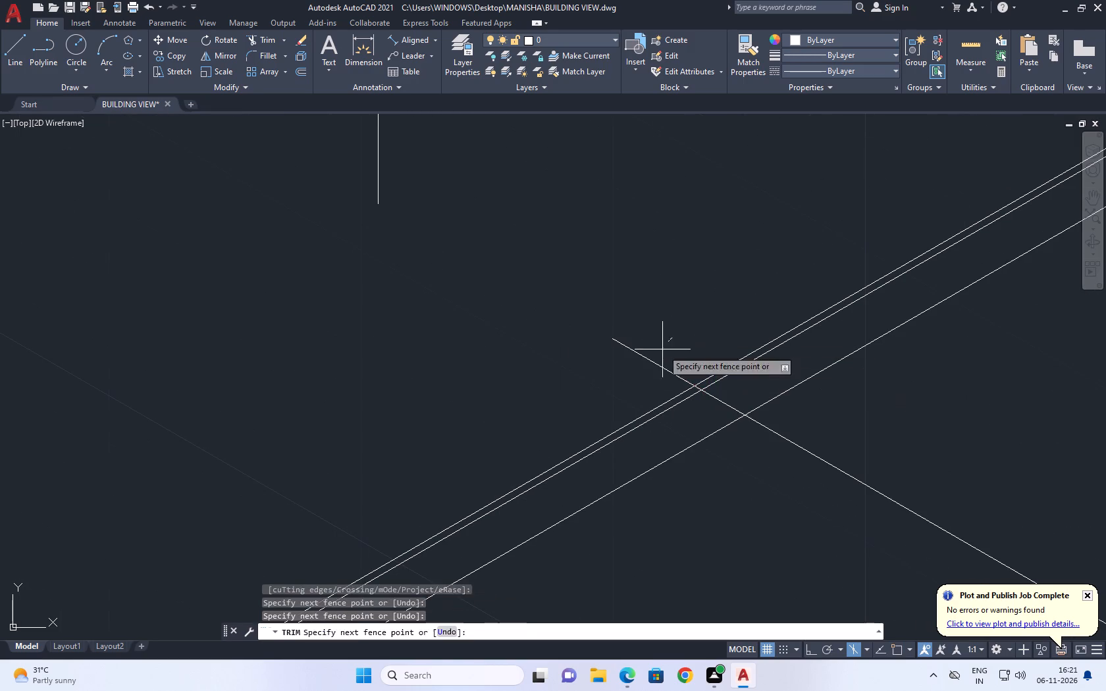
{"action": "left_click", "coordinate": [648, 368]}
{"action": "left_click", "coordinate": [695, 387]}
{"action": "scroll", "coordinate": [698, 341], "scroll_direction": "down", "scroll_amount": 5}
{"action": "key", "text": "Escape"}
Move the lower parapet's far-end vertical line so its bottom end meets the junction of the 150° line and the 30° floor line.
{"action": "scroll", "coordinate": [779, 351], "scroll_direction": "down", "scroll_amount": 1}
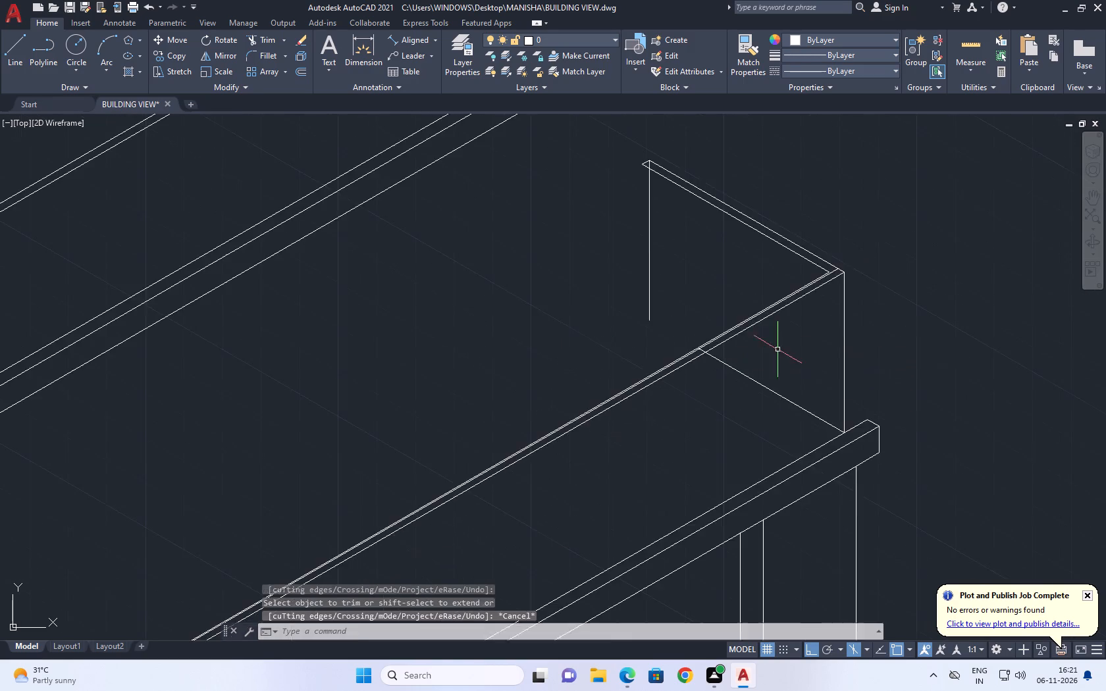
{"action": "scroll", "coordinate": [779, 351], "scroll_direction": "down", "scroll_amount": 2}
{"action": "middle_click_drag", "start_coordinate": [802, 340], "coordinate": [808, 330]}
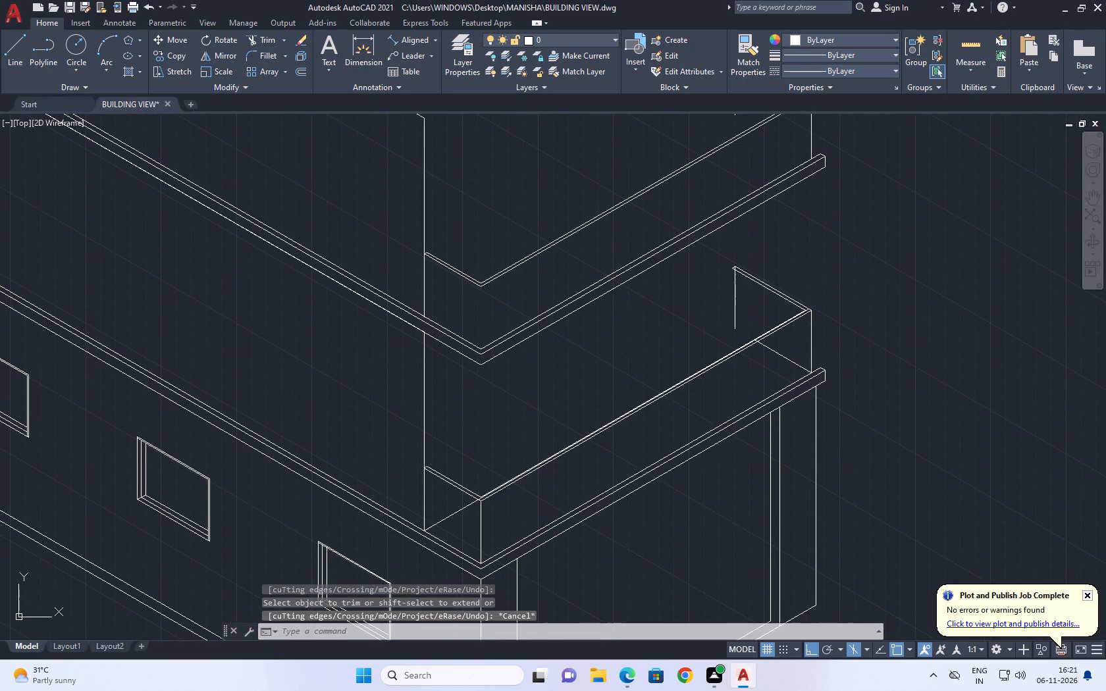
{"action": "left_click", "coordinate": [743, 311]}
{"action": "left_click", "coordinate": [718, 286]}
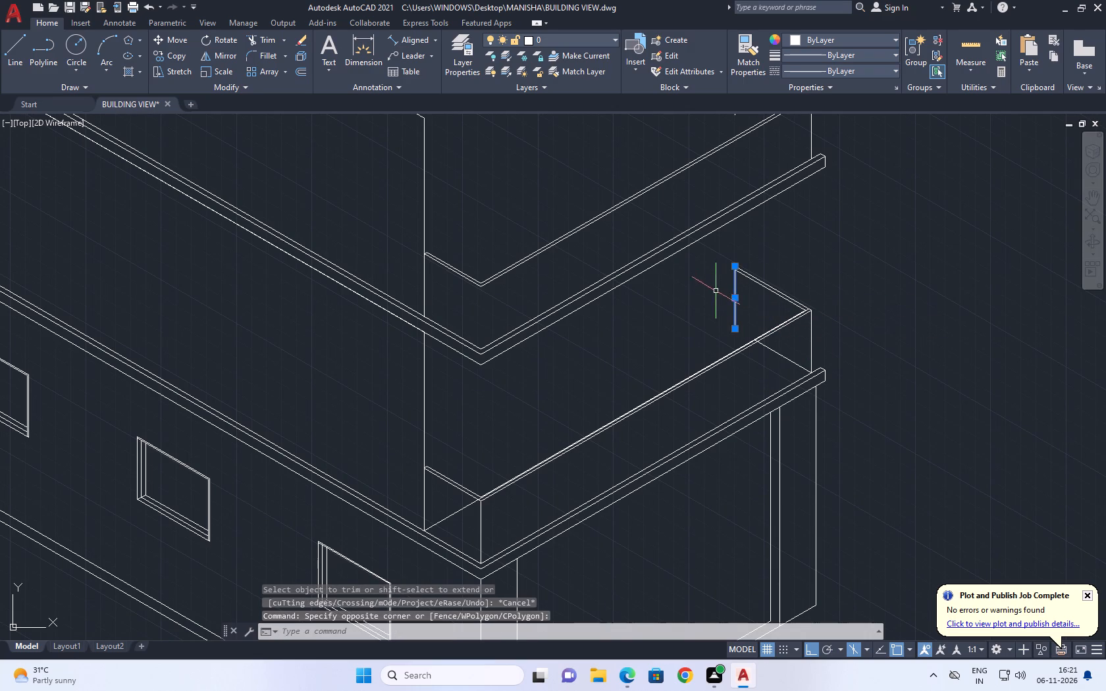
{"action": "key", "text": "m"}
{"action": "key", "text": "space"}
{"action": "scroll", "coordinate": [739, 335], "scroll_direction": "up", "scroll_amount": 2}
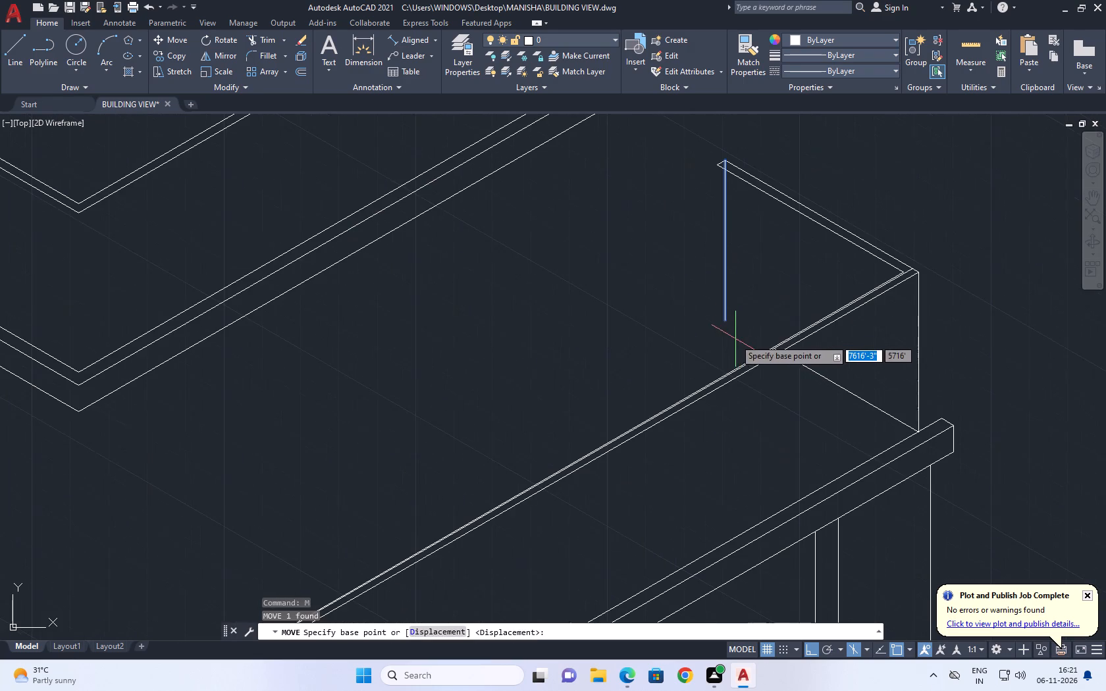
{"action": "left_click", "coordinate": [725, 322]}
{"action": "scroll", "coordinate": [772, 359], "scroll_direction": "up", "scroll_amount": 2}
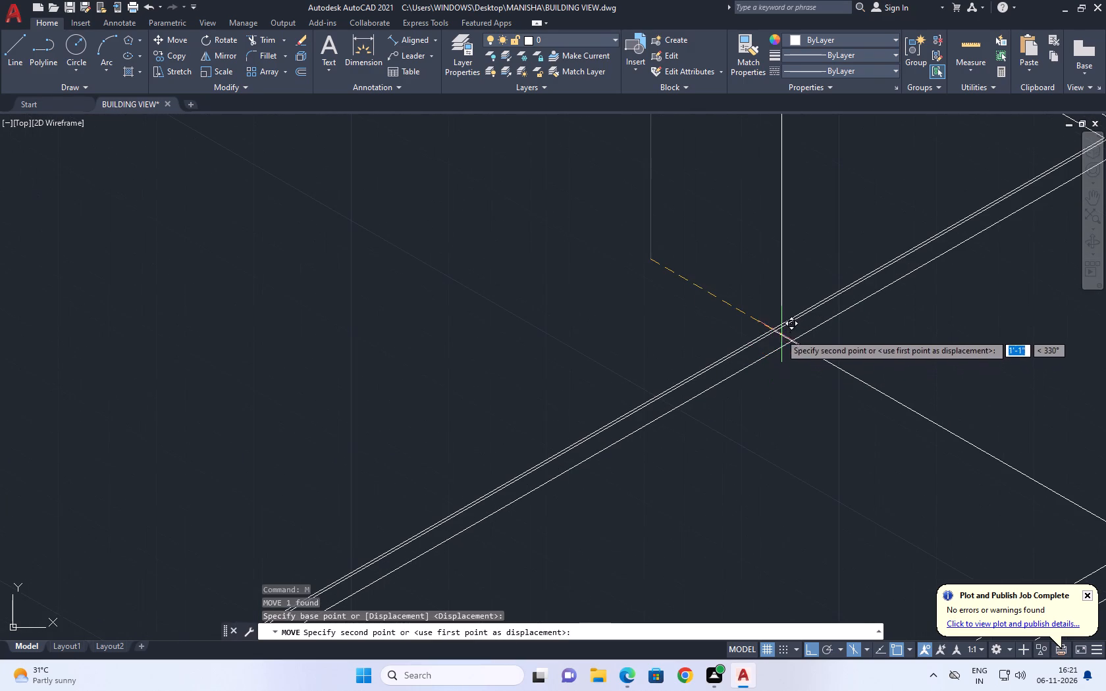
{"action": "left_click", "coordinate": [775, 330]}
{"action": "scroll", "coordinate": [766, 361], "scroll_direction": "down", "scroll_amount": 4}
{"action": "key", "text": "space"}
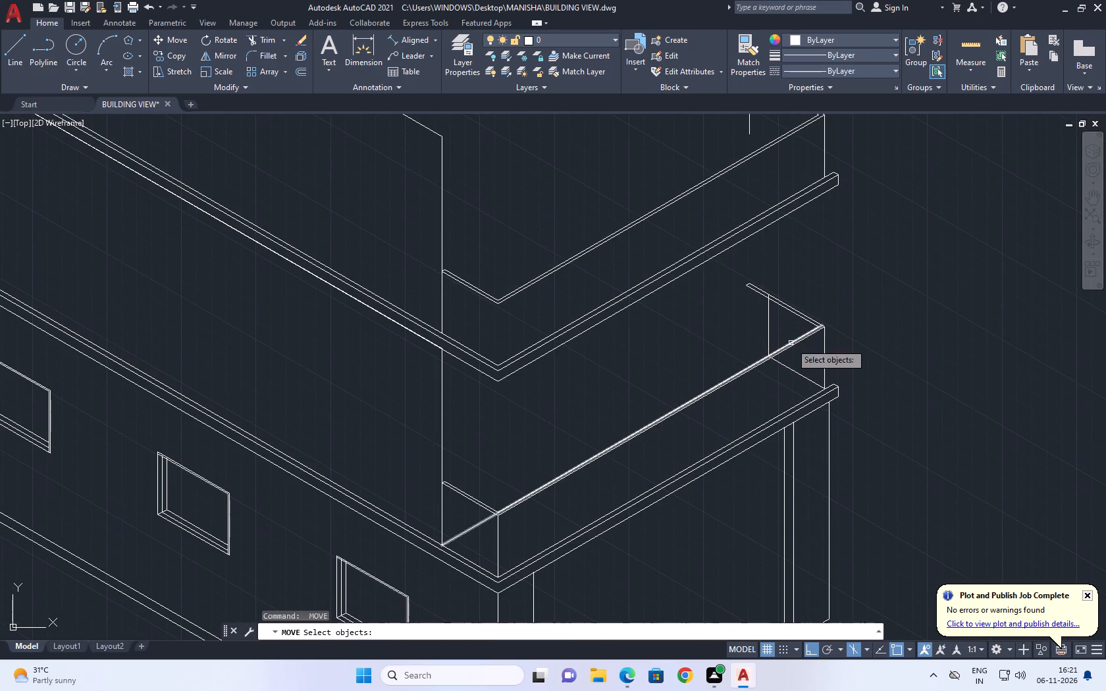
{"action": "key", "text": "Escape"}
Erase the 30° floor line and the 150° construction line at the lower parapet.
{"action": "scroll", "coordinate": [774, 348], "scroll_direction": "up", "scroll_amount": 6}
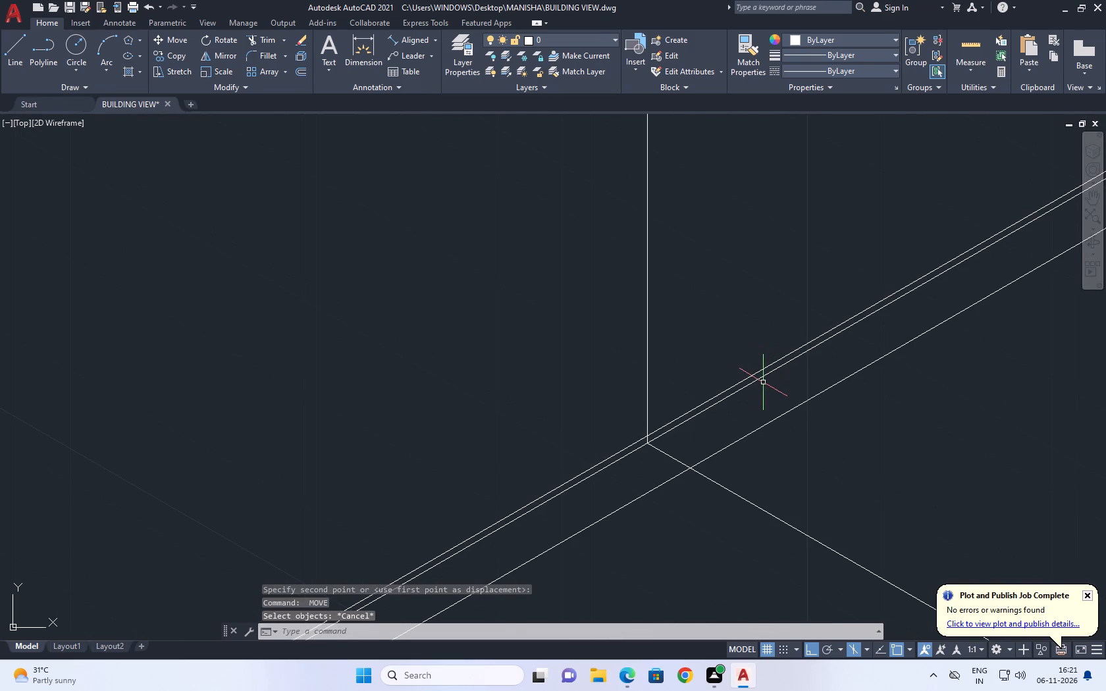
{"action": "left_click", "coordinate": [763, 381]}
{"action": "left_click", "coordinate": [749, 390]}
{"action": "key", "text": "Delete"}
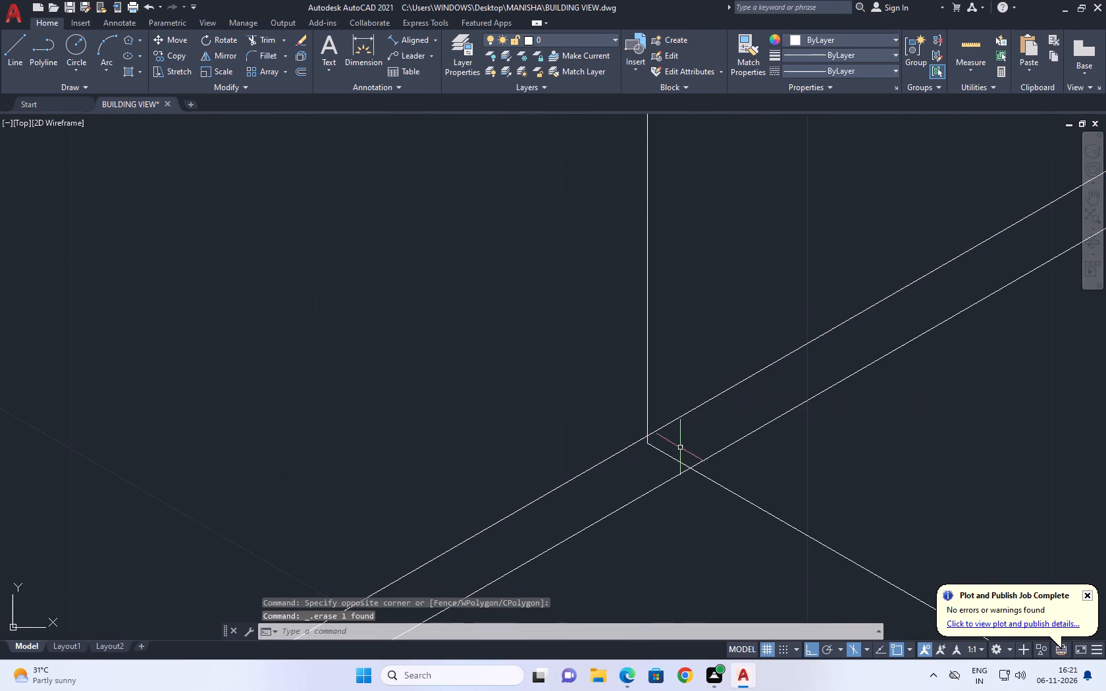
{"action": "left_click", "coordinate": [677, 449]}
{"action": "left_click", "coordinate": [635, 462]}
{"action": "scroll", "coordinate": [702, 448], "scroll_direction": "down", "scroll_amount": 1}
{"action": "key", "text": "Delete"}
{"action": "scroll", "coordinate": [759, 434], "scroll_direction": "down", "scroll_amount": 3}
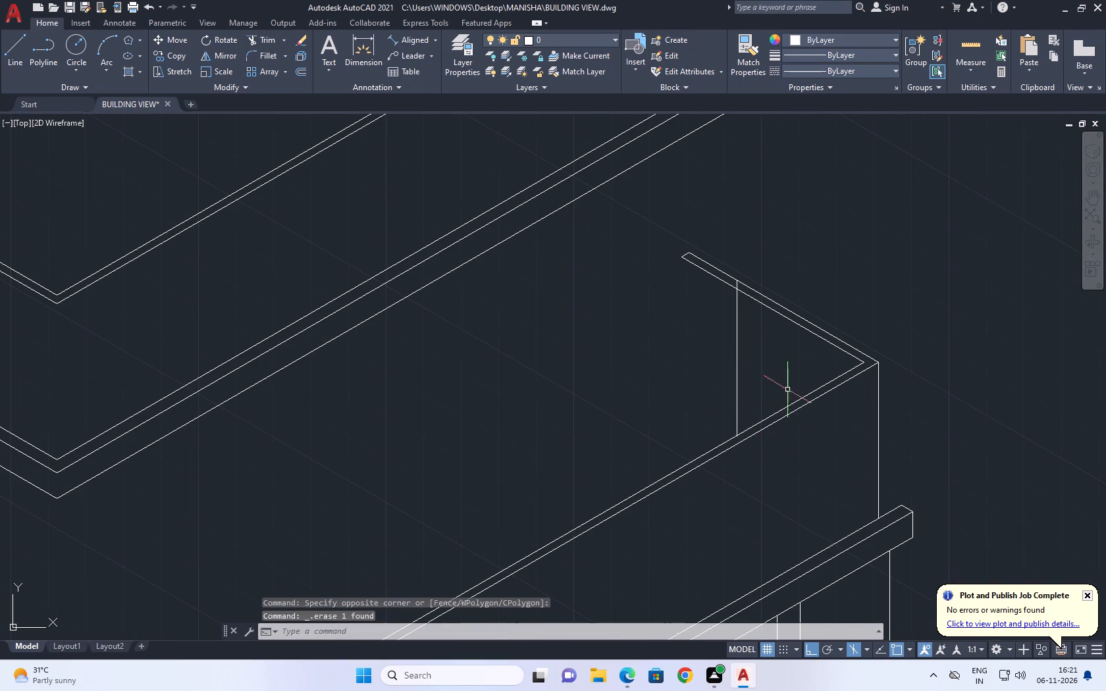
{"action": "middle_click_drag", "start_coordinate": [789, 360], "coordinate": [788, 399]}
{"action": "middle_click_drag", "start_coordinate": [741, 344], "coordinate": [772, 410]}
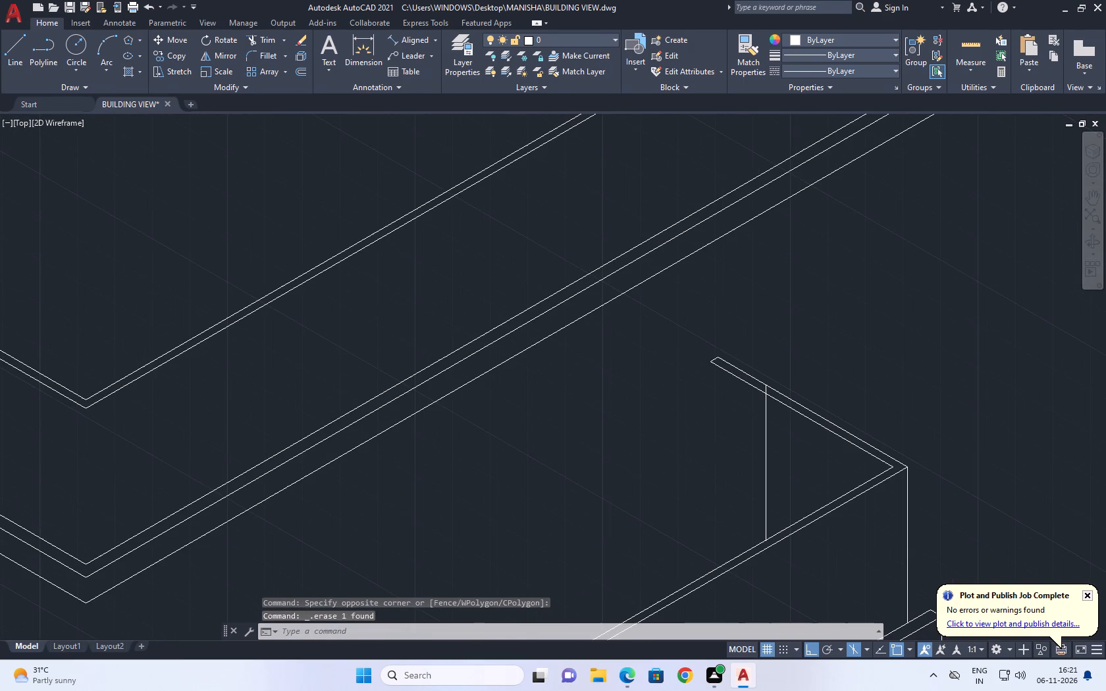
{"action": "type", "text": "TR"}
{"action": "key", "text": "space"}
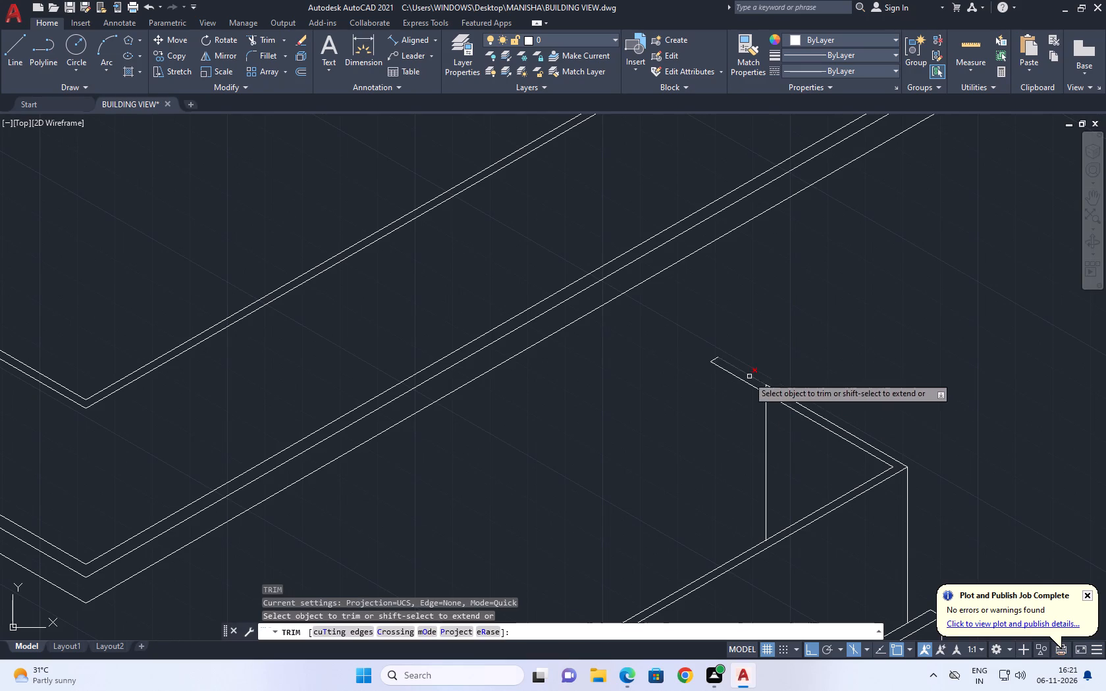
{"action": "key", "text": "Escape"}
Move the short end line of the lower parapet's far return to the top of the relocated vertical line.
{"action": "scroll", "coordinate": [737, 367], "scroll_direction": "up", "scroll_amount": 3}
{"action": "left_click", "coordinate": [678, 342]}
{"action": "left_click", "coordinate": [650, 330]}
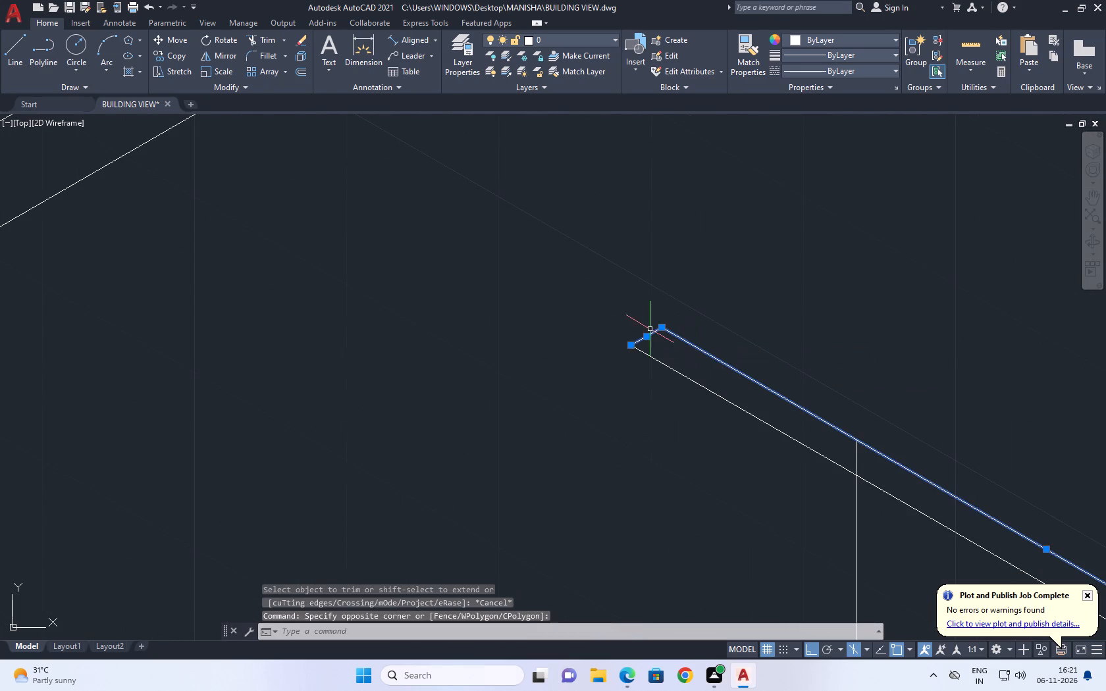
{"action": "key", "text": "Escape"}
{"action": "left_click", "coordinate": [644, 336]}
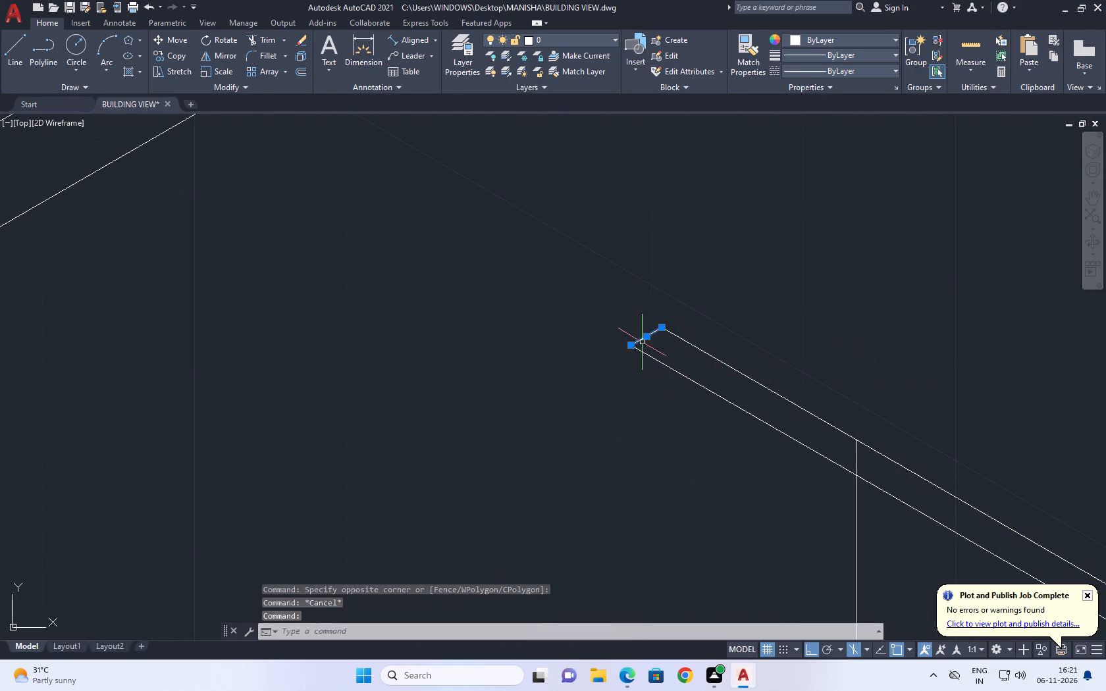
{"action": "key", "text": "m"}
{"action": "key", "text": "space"}
{"action": "left_click", "coordinate": [664, 325]}
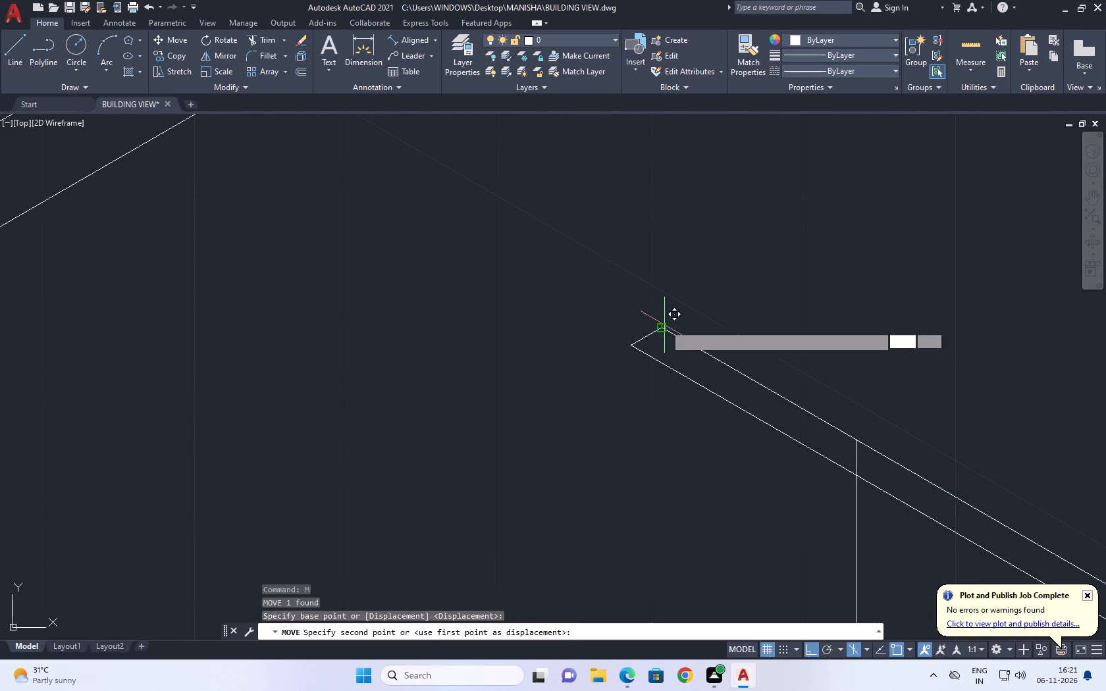
{"action": "left_click", "coordinate": [858, 443]}
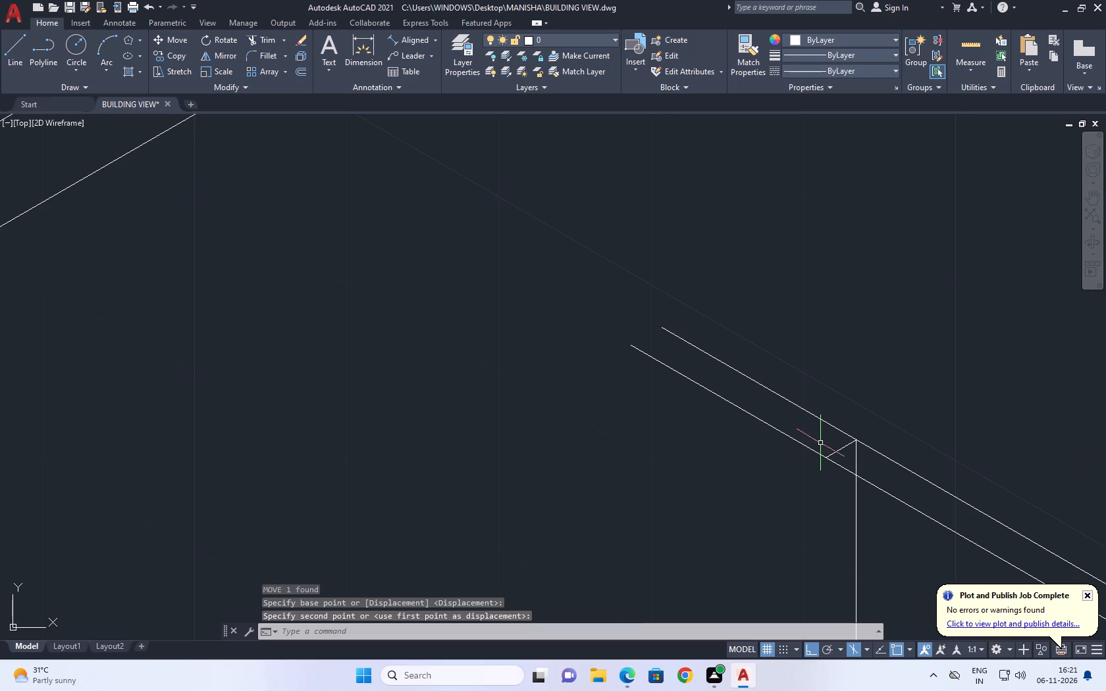
Trim the far return's two top edge lines back to the relocated short end line on the lower parapet.
{"action": "type", "text": "TR"}
{"action": "key", "text": "space"}
{"action": "left_click", "coordinate": [839, 334]}
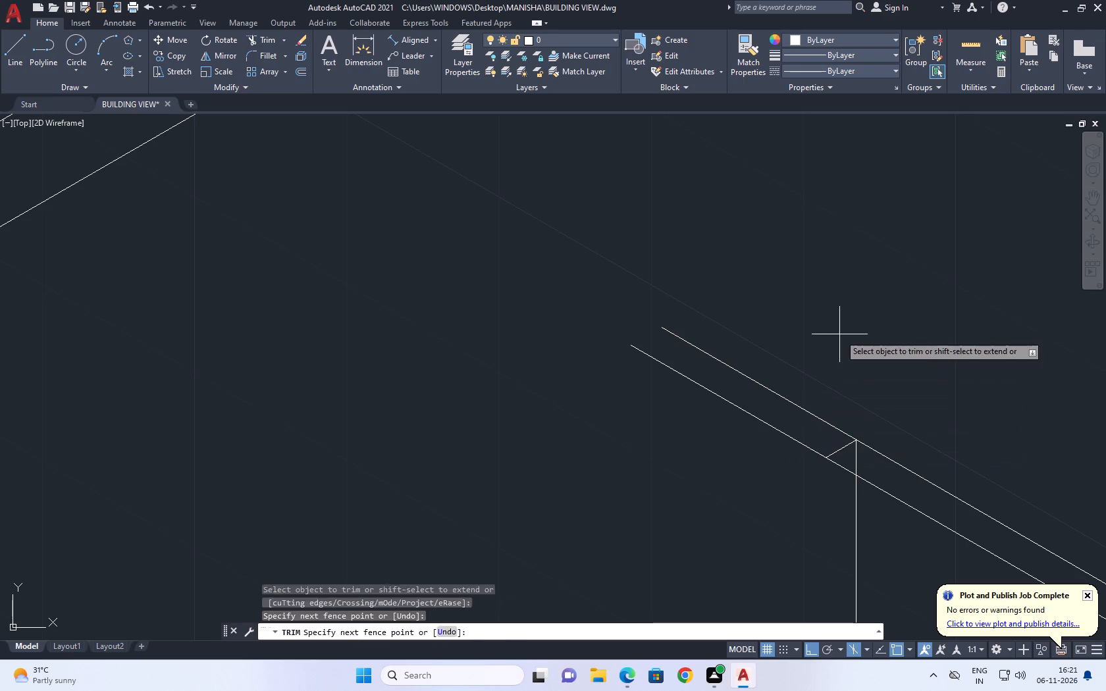
{"action": "left_click_drag", "start_coordinate": [614, 447], "coordinate": [604, 449]}
{"action": "scroll", "coordinate": [713, 395], "scroll_direction": "down", "scroll_amount": 2}
{"action": "scroll", "coordinate": [771, 445], "scroll_direction": "down", "scroll_amount": 2}
{"action": "middle_click_drag", "start_coordinate": [884, 536], "coordinate": [858, 436]}
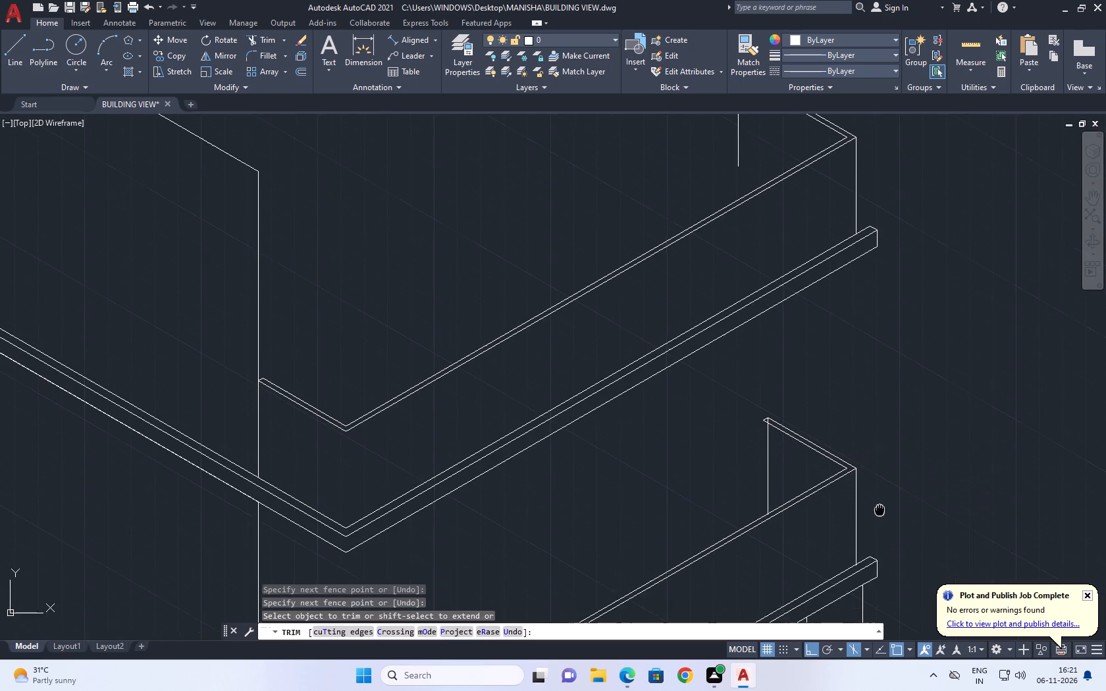
{"action": "middle_click_drag", "start_coordinate": [853, 465], "coordinate": [864, 377]}
{"action": "scroll", "coordinate": [846, 368], "scroll_direction": "down", "scroll_amount": 2}
{"action": "key", "text": "Escape"}
Draw a 30° line on the top isoplane from where the upper parapet meets the wall corner to near its far return.
{"action": "middle_click_drag", "start_coordinate": [869, 348], "coordinate": [874, 369]}
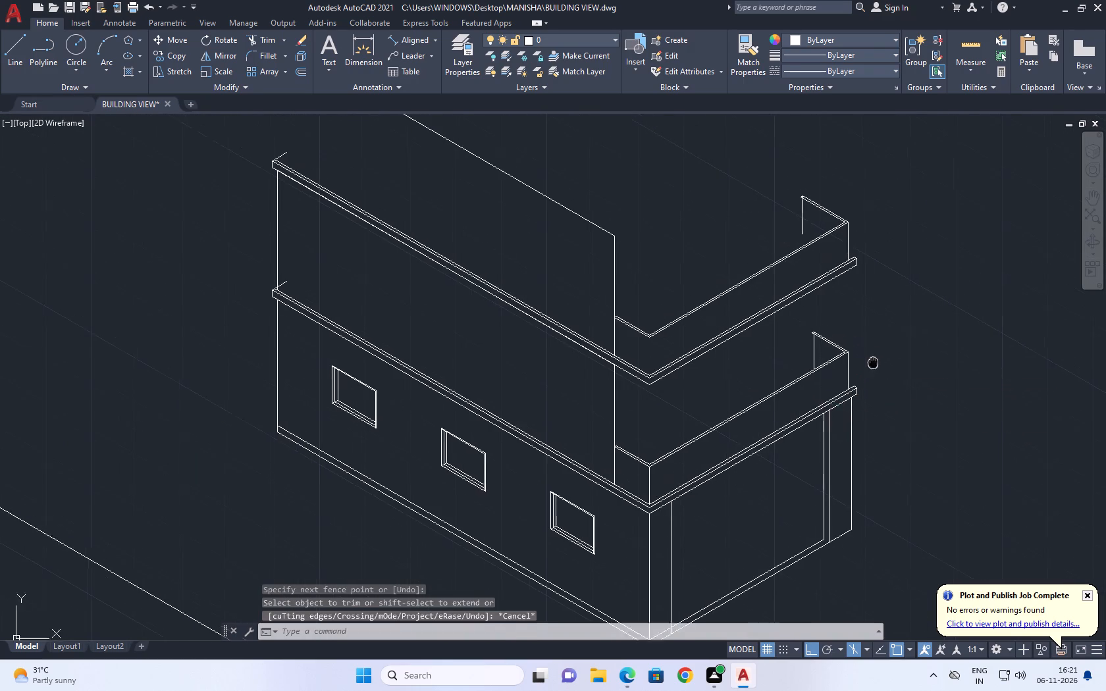
{"action": "middle_click_drag", "start_coordinate": [874, 369], "coordinate": [866, 426]}
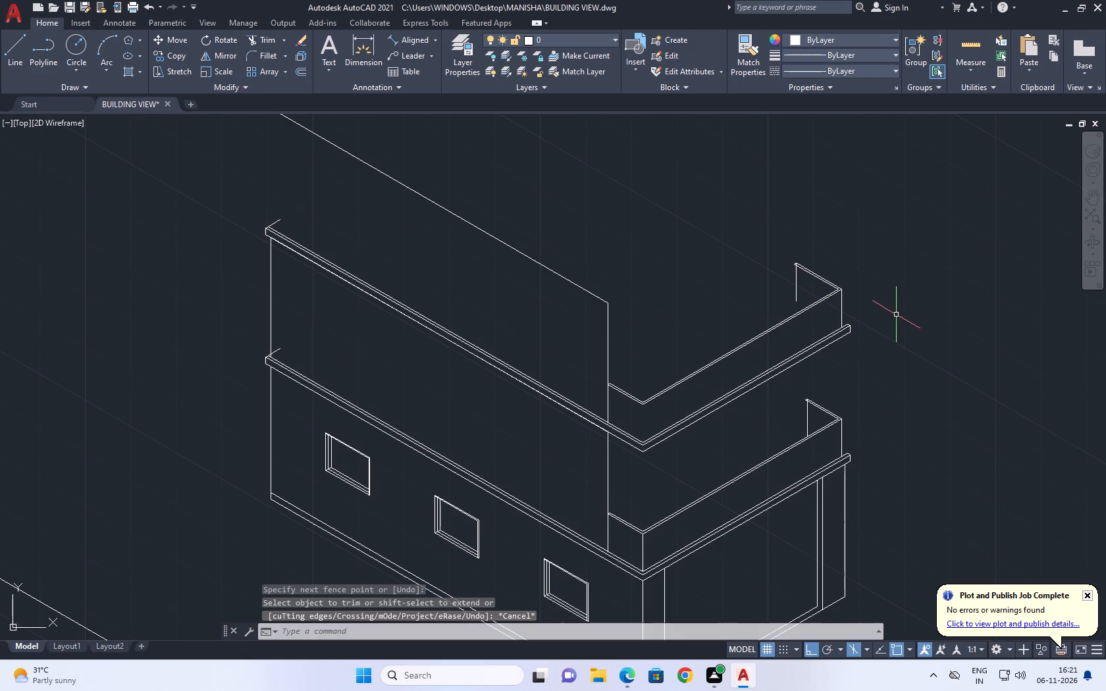
{"action": "middle_click_drag", "start_coordinate": [884, 386], "coordinate": [853, 374]}
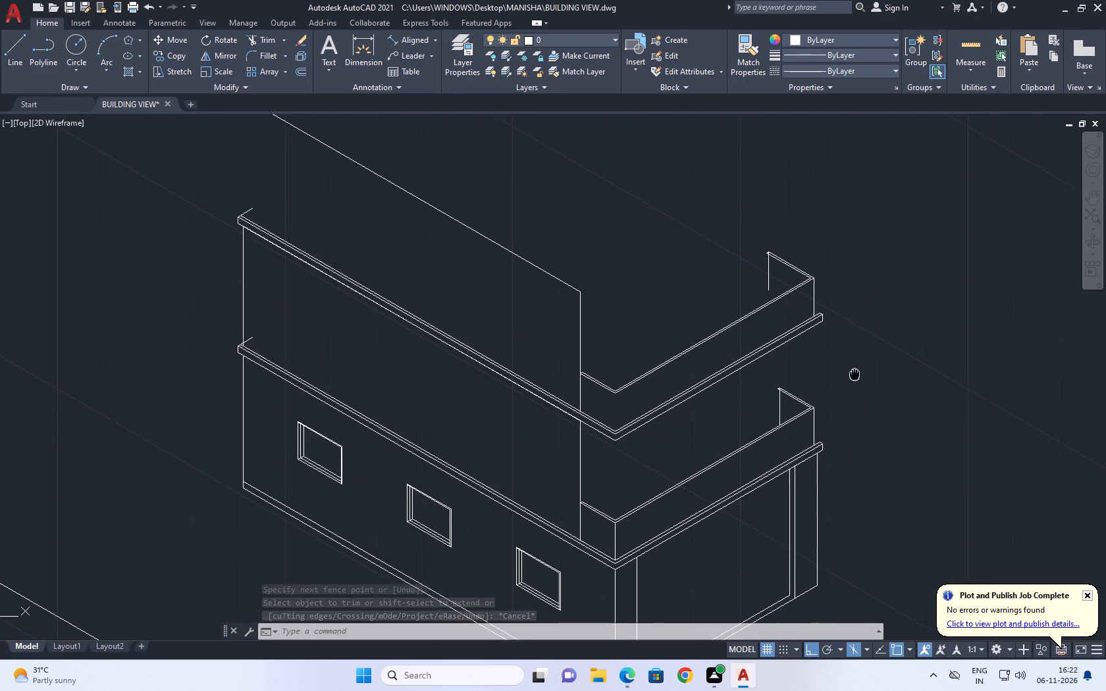
{"action": "middle_click_drag", "start_coordinate": [853, 374], "coordinate": [800, 392]}
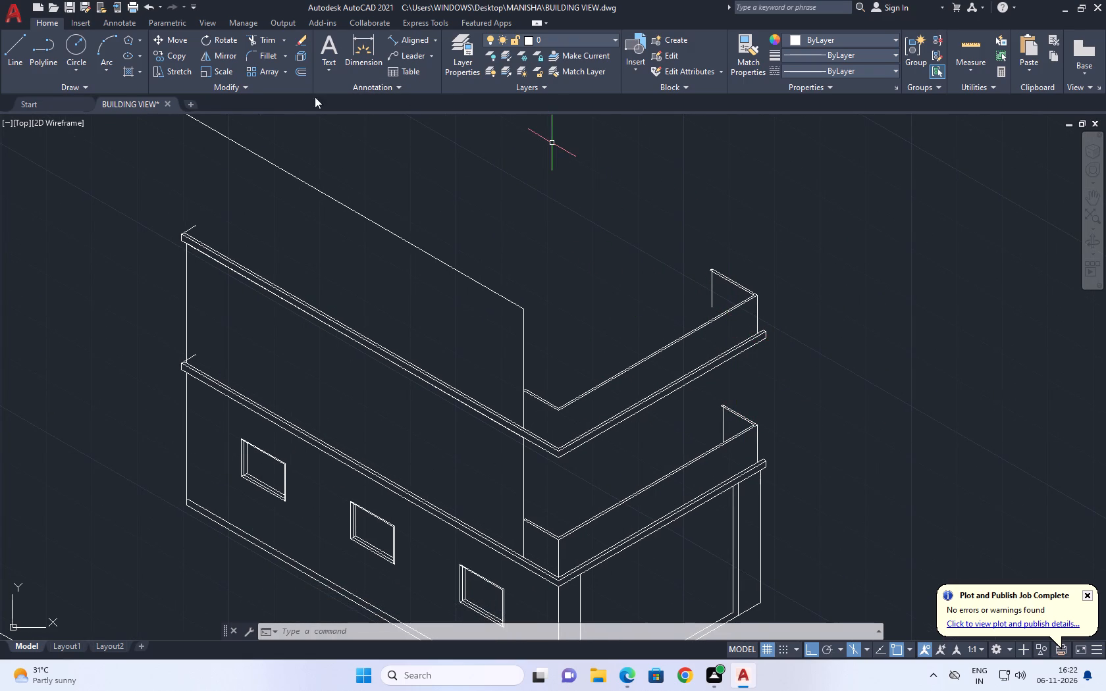
{"action": "middle_click_drag", "start_coordinate": [460, 266], "coordinate": [531, 306]}
{"action": "left_click", "coordinate": [16, 56]}
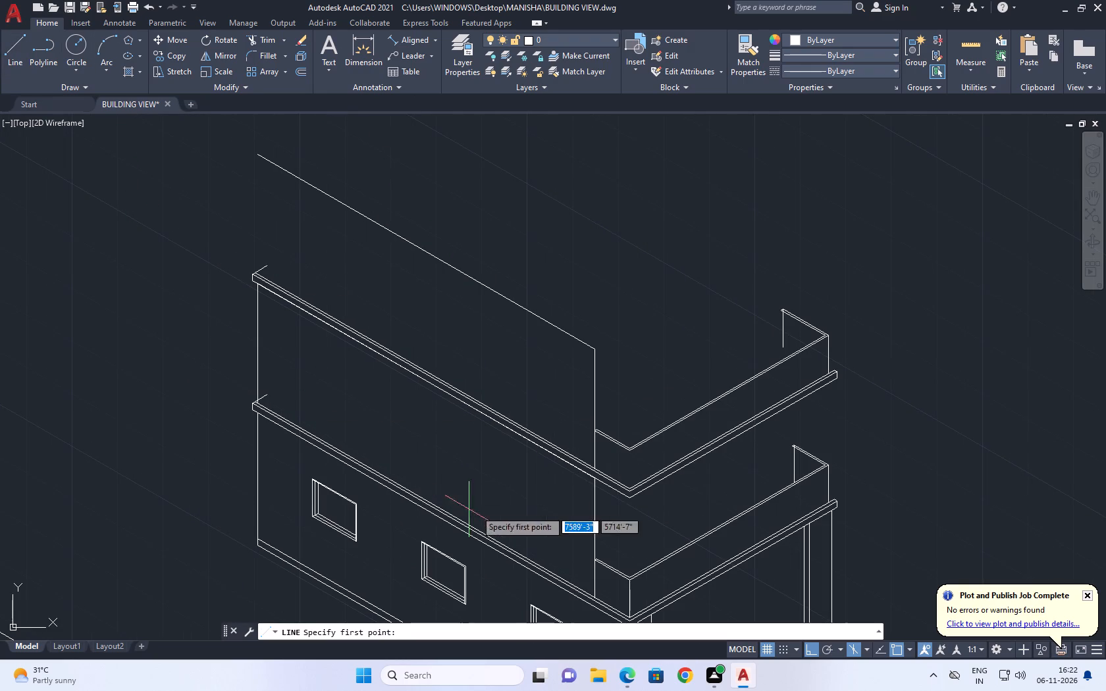
{"action": "scroll", "coordinate": [591, 438], "scroll_direction": "up", "scroll_amount": 4}
{"action": "scroll", "coordinate": [610, 382], "scroll_direction": "up", "scroll_amount": 1}
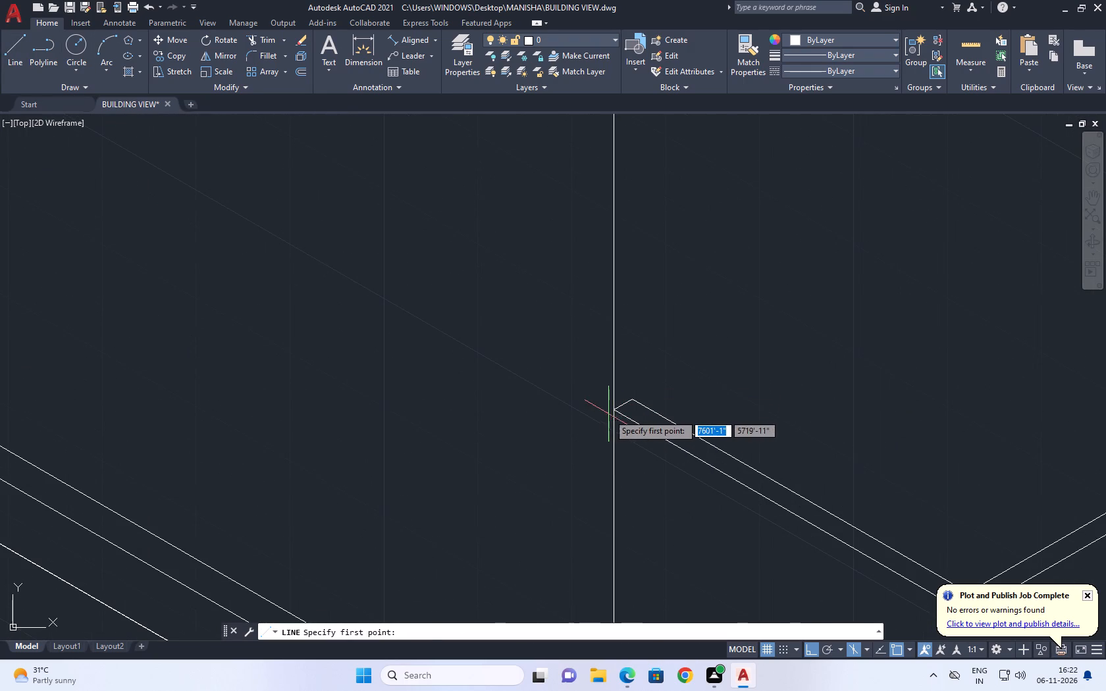
{"action": "left_click", "coordinate": [612, 413]}
{"action": "scroll", "coordinate": [694, 396], "scroll_direction": "down", "scroll_amount": 1}
{"action": "middle_click_drag", "start_coordinate": [802, 357], "coordinate": [519, 449]}
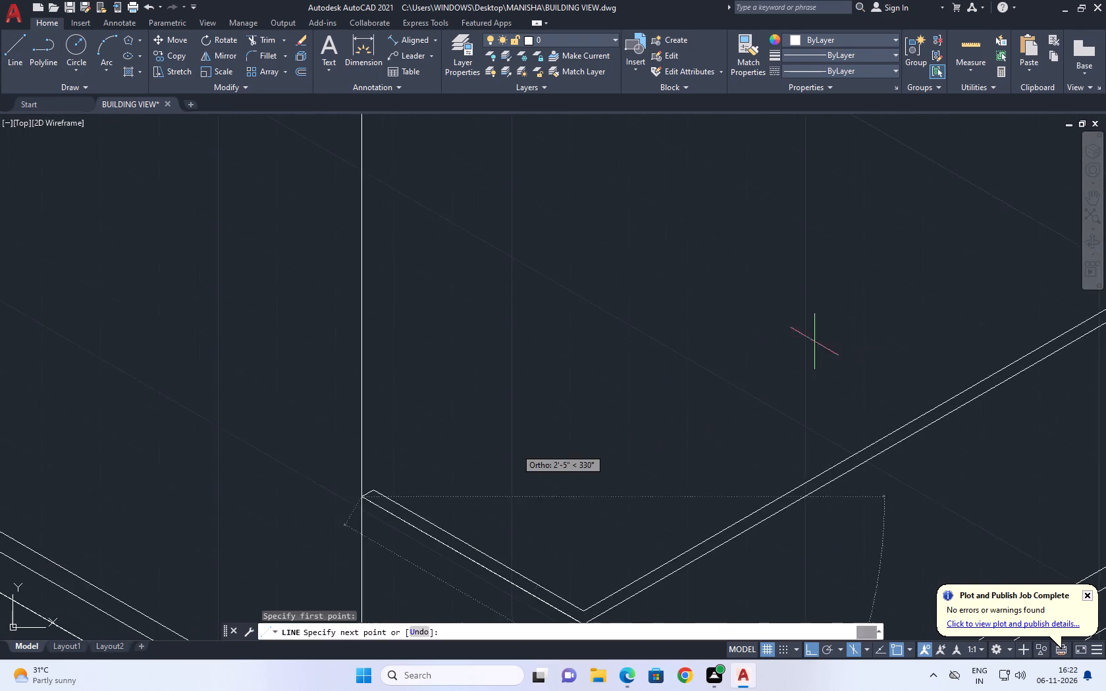
{"action": "scroll", "coordinate": [539, 426], "scroll_direction": "down", "scroll_amount": 2}
{"action": "key", "text": "F5"}
{"action": "middle_click_drag", "start_coordinate": [1001, 247], "coordinate": [957, 309]}
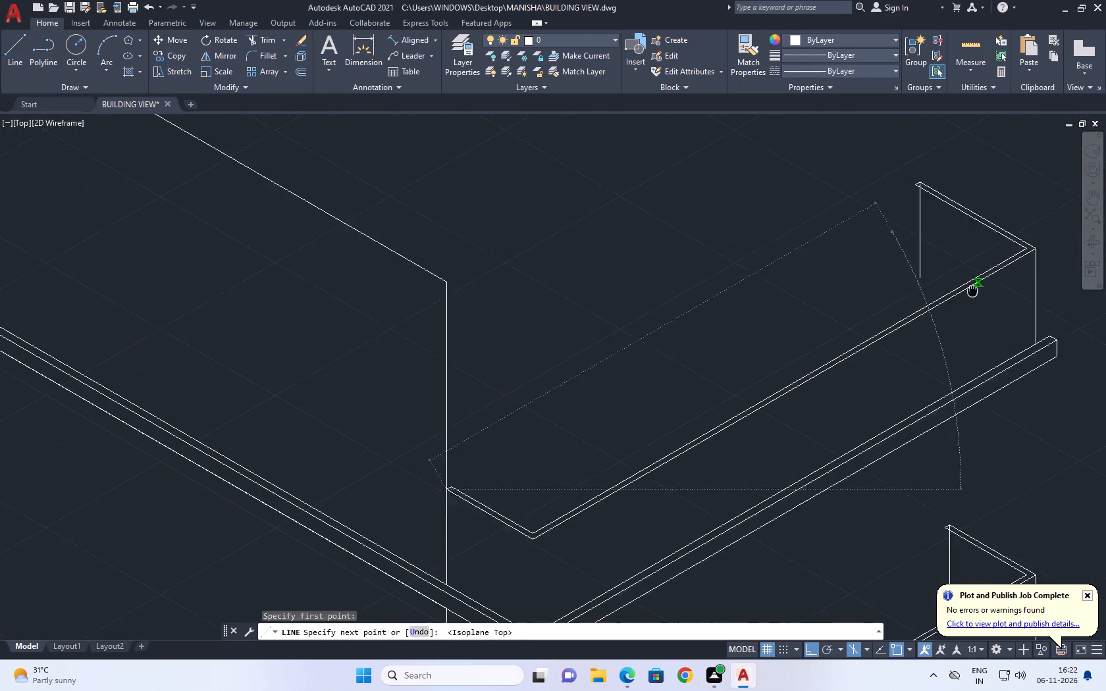
{"action": "middle_click_drag", "start_coordinate": [957, 309], "coordinate": [845, 388]}
{"action": "scroll", "coordinate": [762, 330], "scroll_direction": "up", "scroll_amount": 1}
{"action": "left_click", "coordinate": [762, 328]}
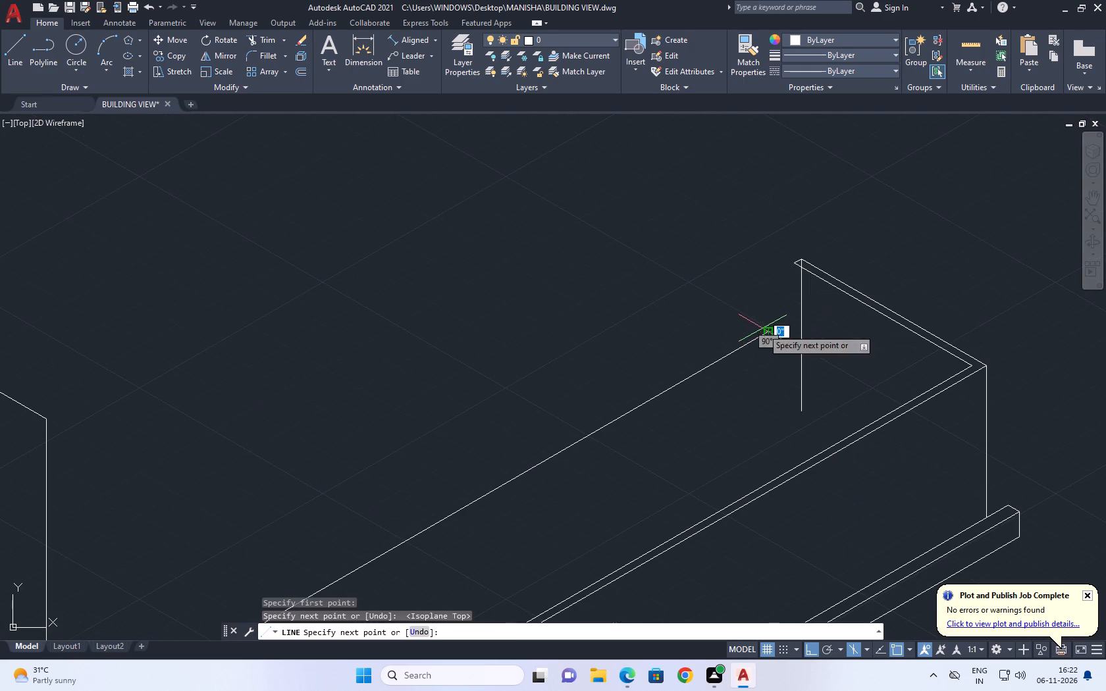
{"action": "key", "text": "space"}
Draw a line from the upper parapet's outer bottom far corner back to the new 30° line.
{"action": "key", "text": "space"}
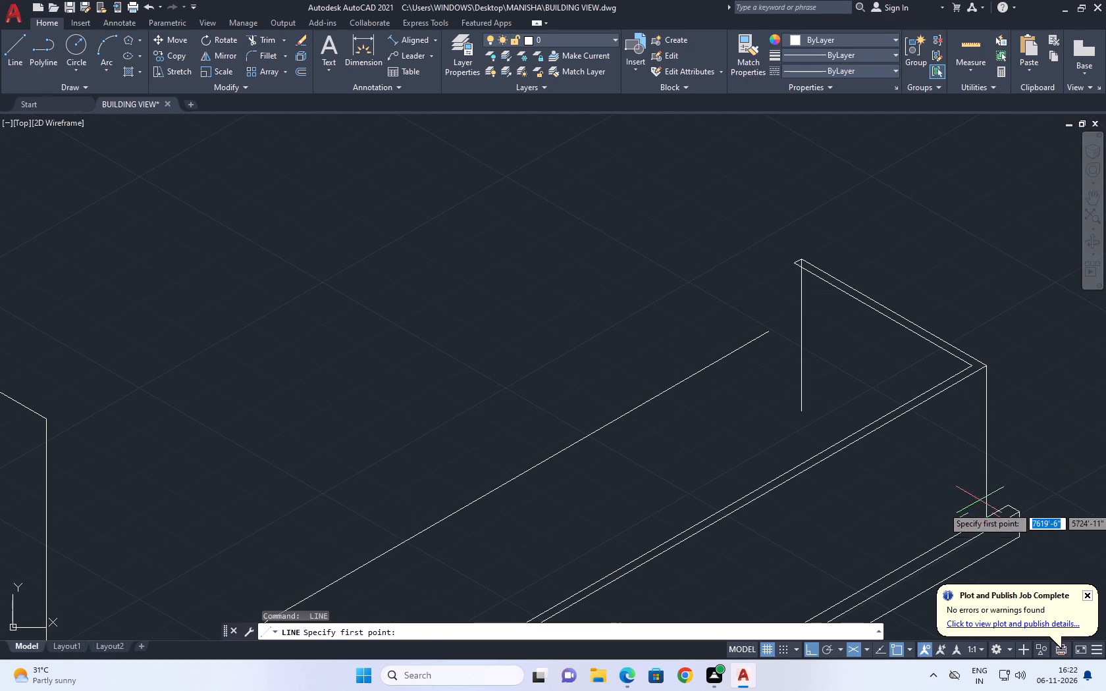
{"action": "left_click", "coordinate": [987, 513]}
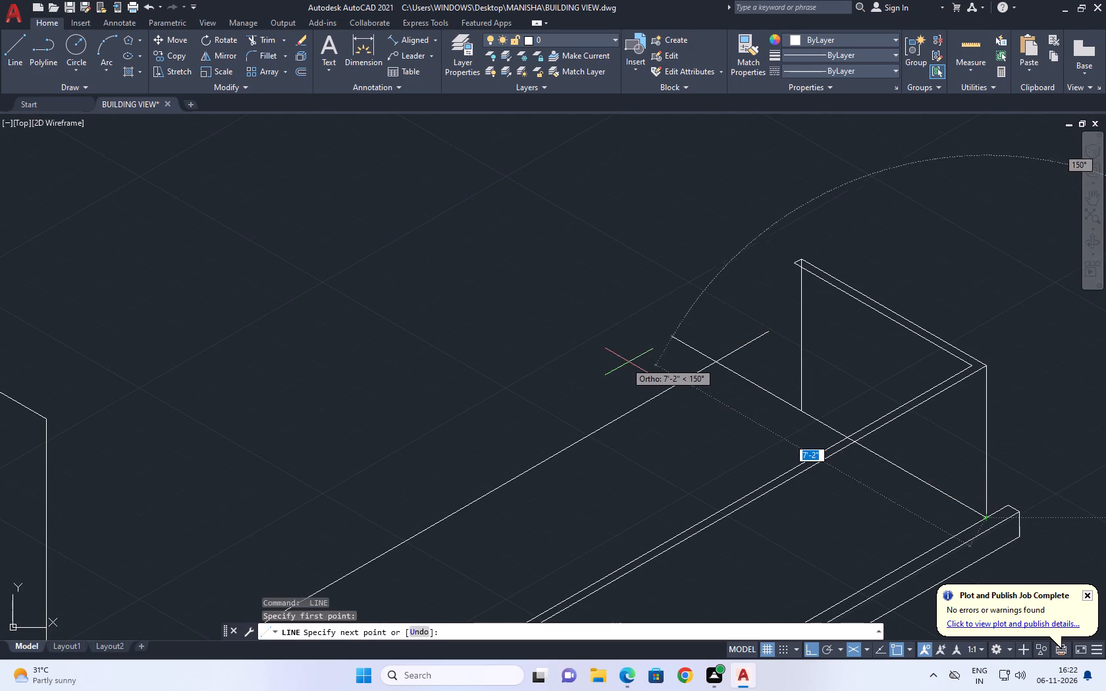
{"action": "scroll", "coordinate": [665, 359], "scroll_direction": "down", "scroll_amount": 3}
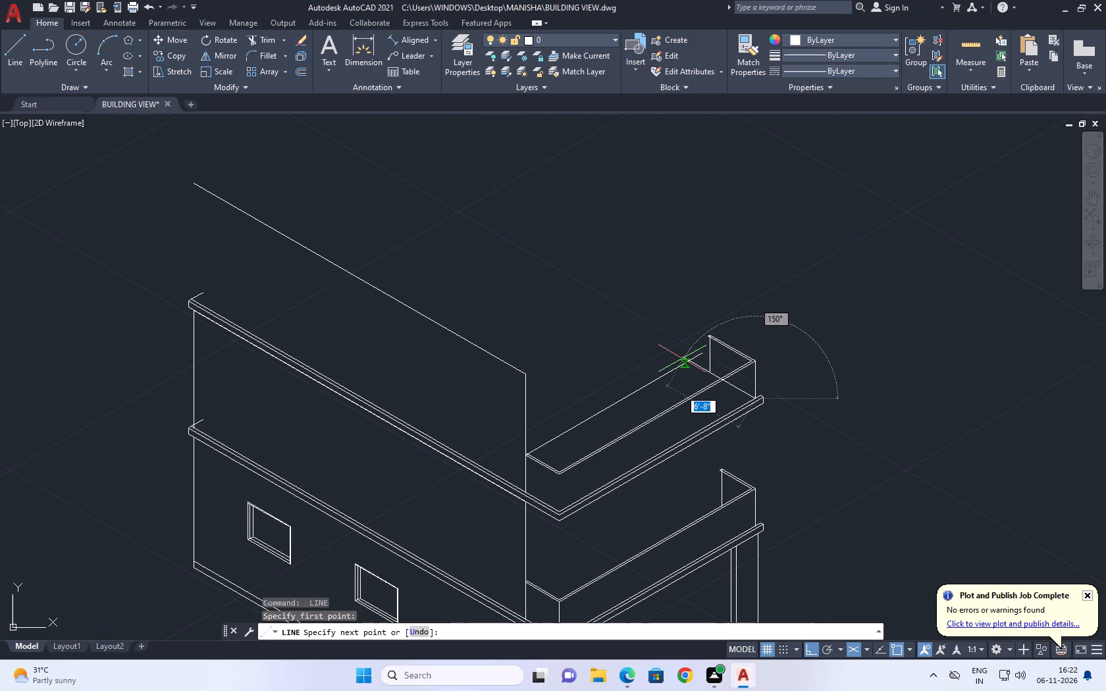
{"action": "left_click", "coordinate": [682, 359]}
{"action": "key", "text": "Escape"}
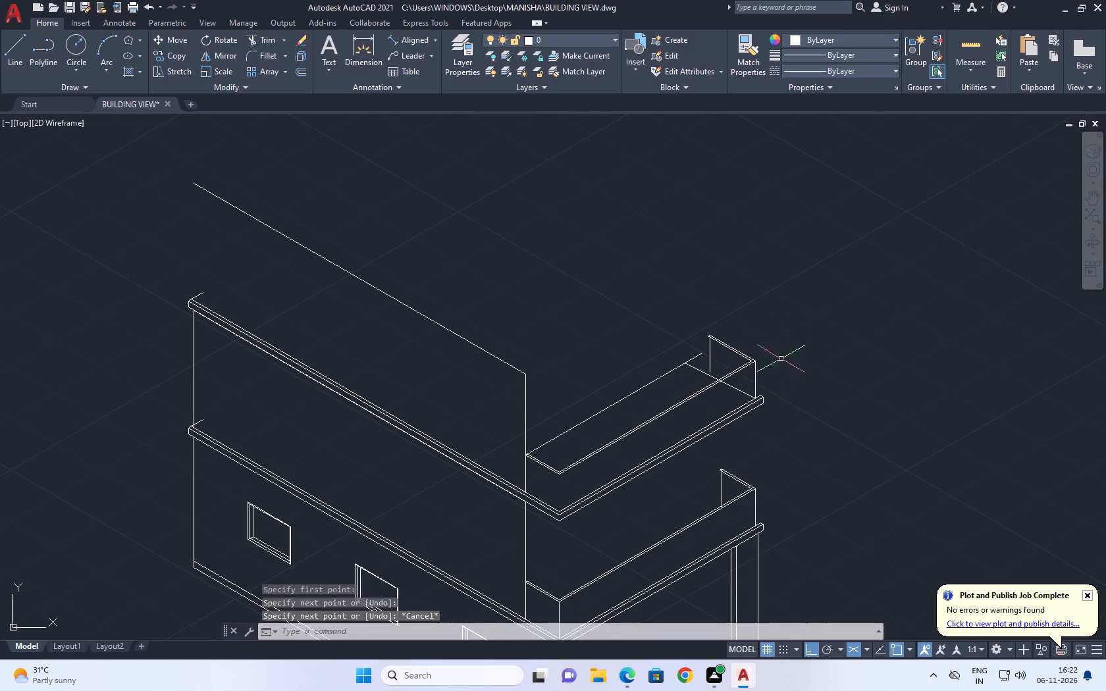
Erase the 30° construction line and the line joining it to the upper parapet's outer bottom far corner.
{"action": "scroll", "coordinate": [745, 352], "scroll_direction": "up", "scroll_amount": 2}
{"action": "scroll", "coordinate": [663, 353], "scroll_direction": "up", "scroll_amount": 1}
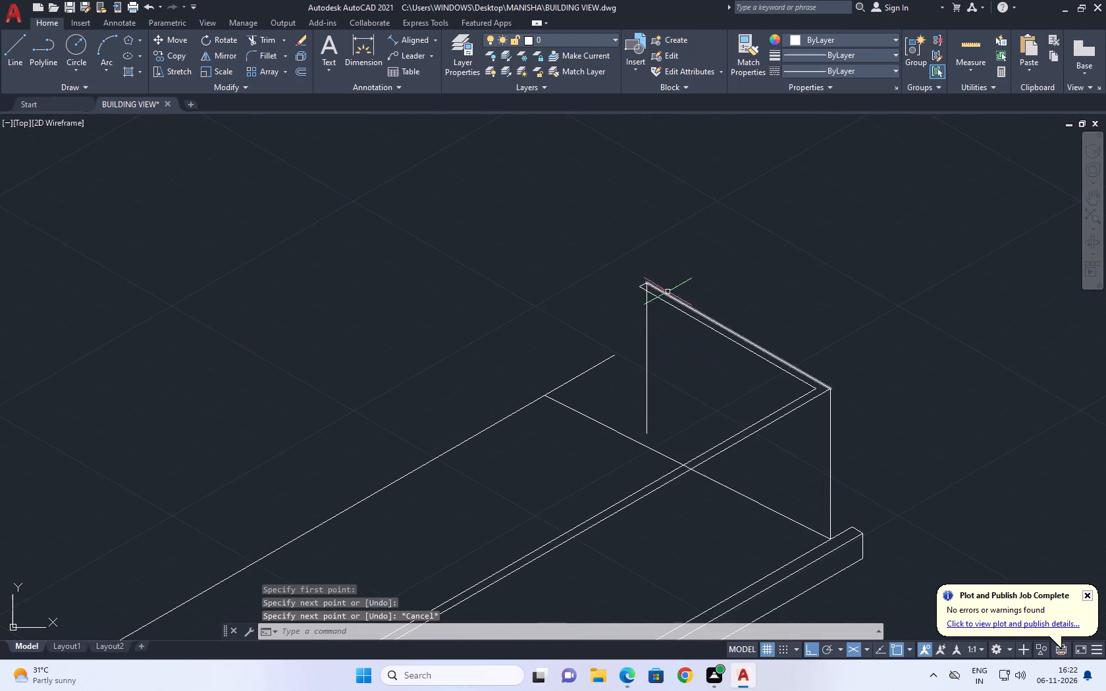
{"action": "left_click", "coordinate": [647, 326]}
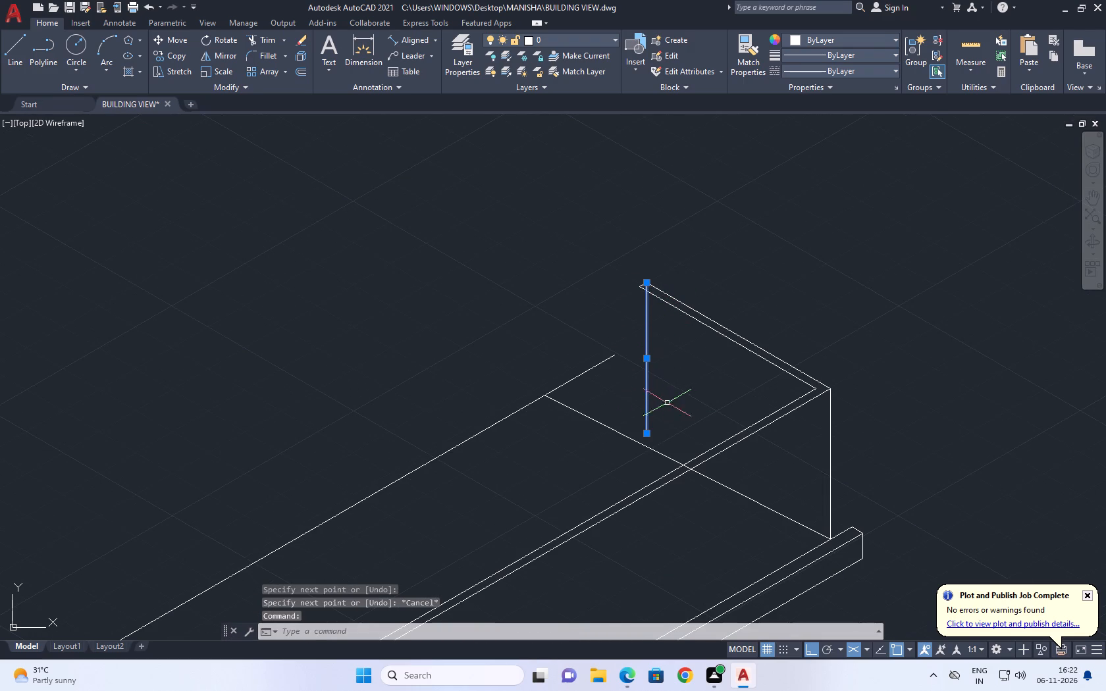
{"action": "key", "text": "Escape"}
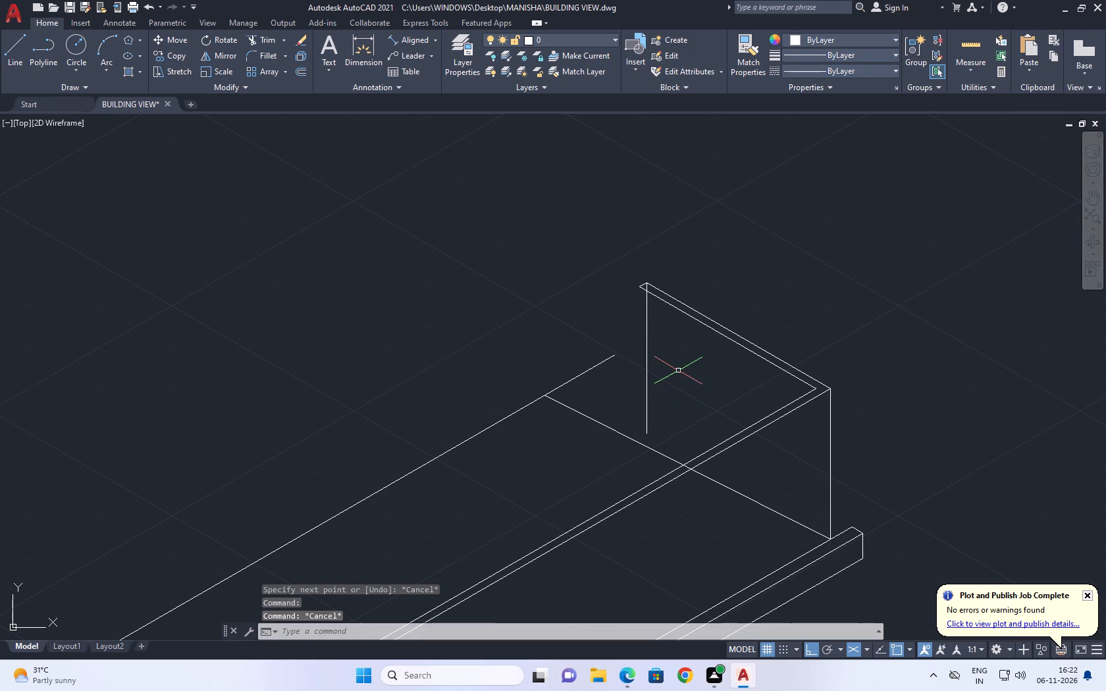
{"action": "left_click", "coordinate": [762, 503]}
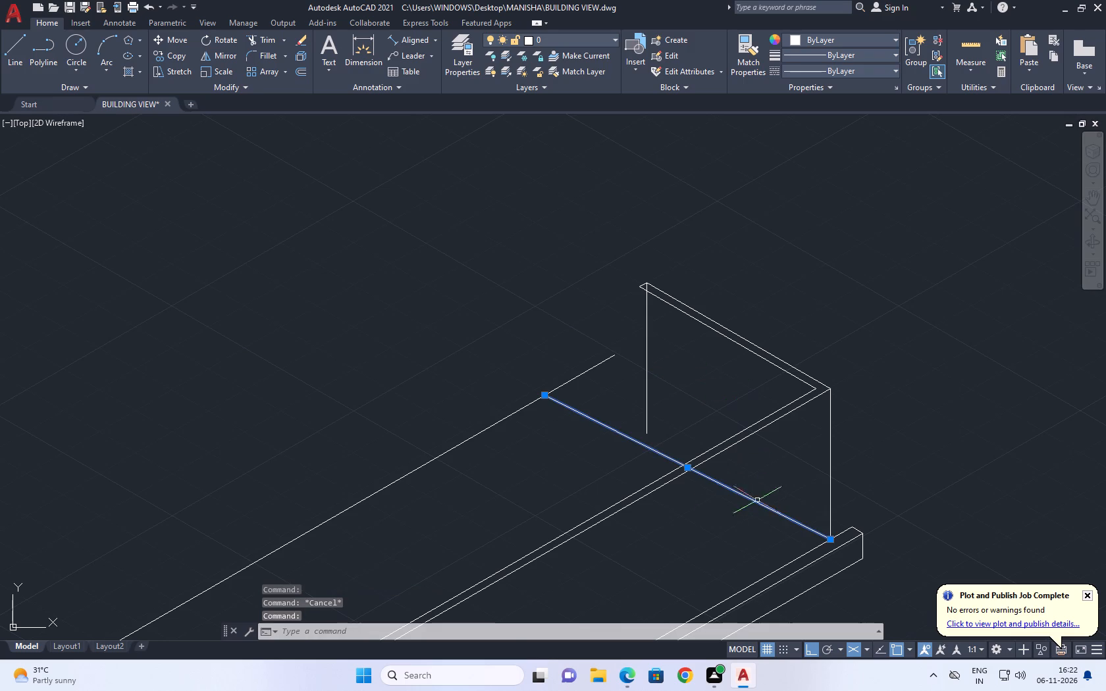
{"action": "left_click", "coordinate": [517, 396]}
{"action": "left_click", "coordinate": [488, 449]}
{"action": "right_click", "coordinate": [446, 295]}
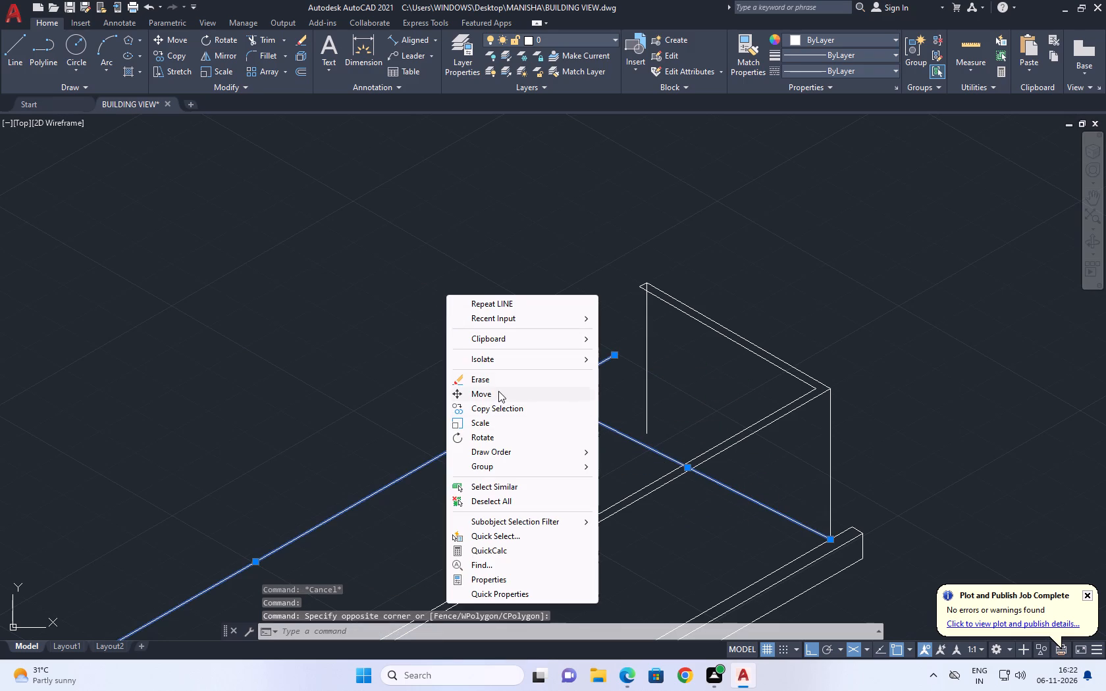
{"action": "left_click", "coordinate": [501, 379]}
Erase the upper parapet's far return, its long top edge lines and its vertical corner lines.
{"action": "scroll", "coordinate": [596, 260], "scroll_direction": "down", "scroll_amount": 2}
{"action": "scroll", "coordinate": [677, 317], "scroll_direction": "up", "scroll_amount": 1}
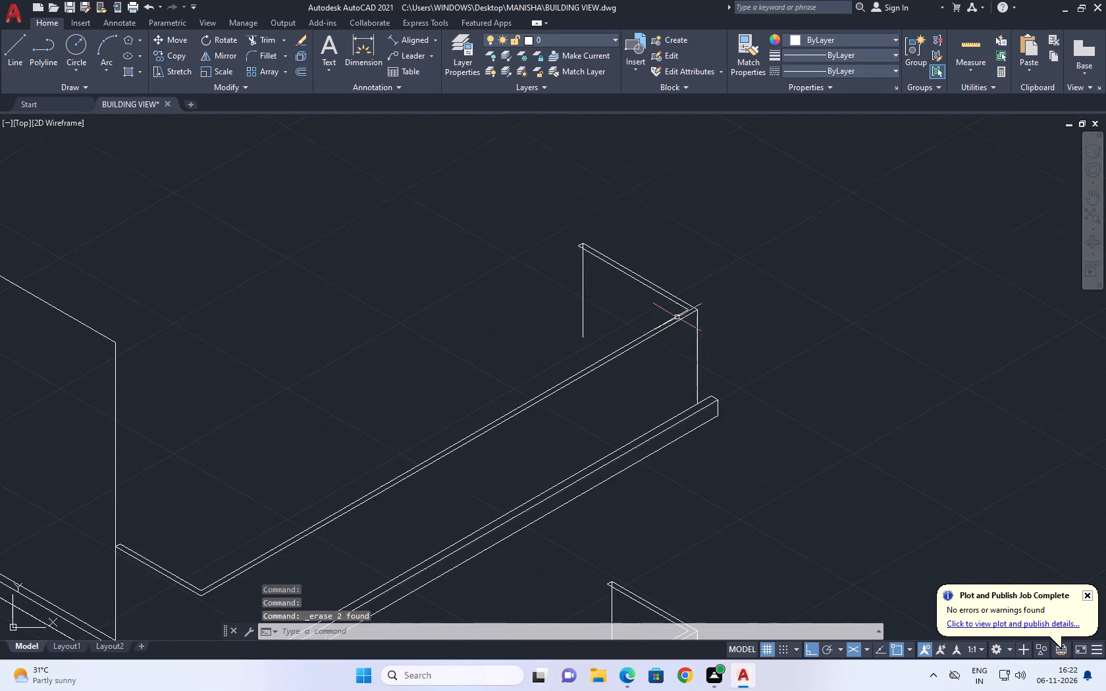
{"action": "left_click", "coordinate": [685, 264]}
{"action": "left_click", "coordinate": [627, 363]}
{"action": "left_click", "coordinate": [728, 330]}
{"action": "left_click_drag", "start_coordinate": [679, 333], "coordinate": [671, 338]}
{"action": "left_click", "coordinate": [639, 242]}
{"action": "left_click_drag", "start_coordinate": [559, 301], "coordinate": [537, 317]}
{"action": "right_click", "coordinate": [496, 256]}
{"action": "left_click", "coordinate": [534, 340]}
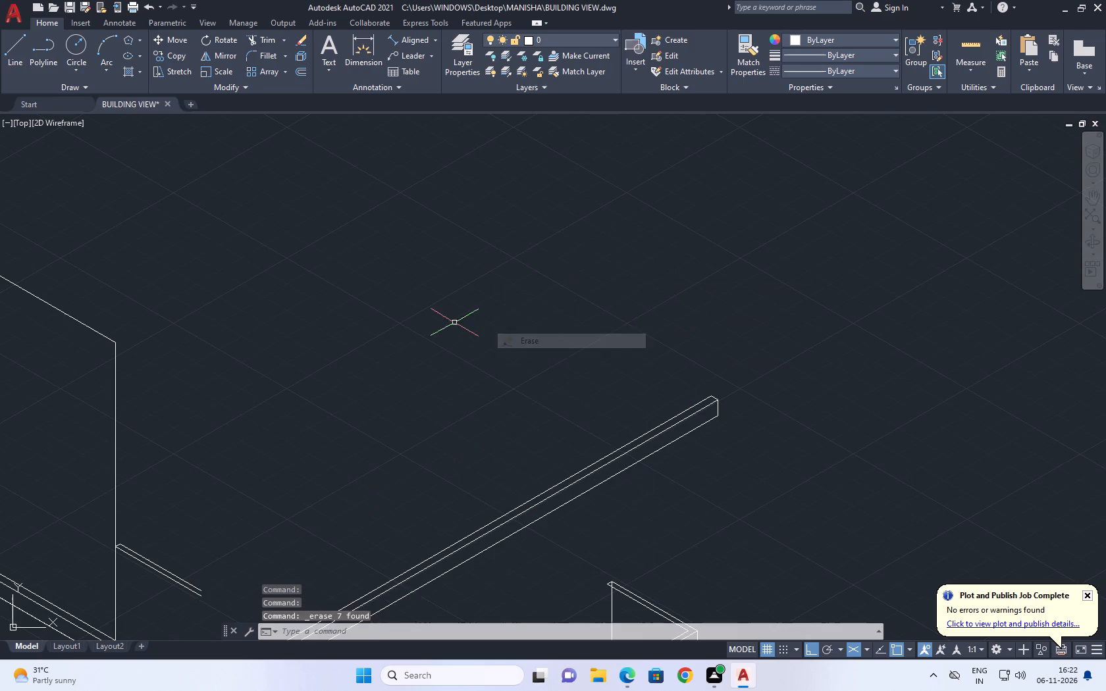
Erase the two near return edge lines left from the upper parapet and their short end line at the wall corner.
{"action": "middle_click_drag", "start_coordinate": [454, 322], "coordinate": [594, 215]}
{"action": "left_click_drag", "start_coordinate": [358, 508], "coordinate": [349, 499]}
{"action": "left_click", "coordinate": [290, 437]}
{"action": "right_click", "coordinate": [334, 380]}
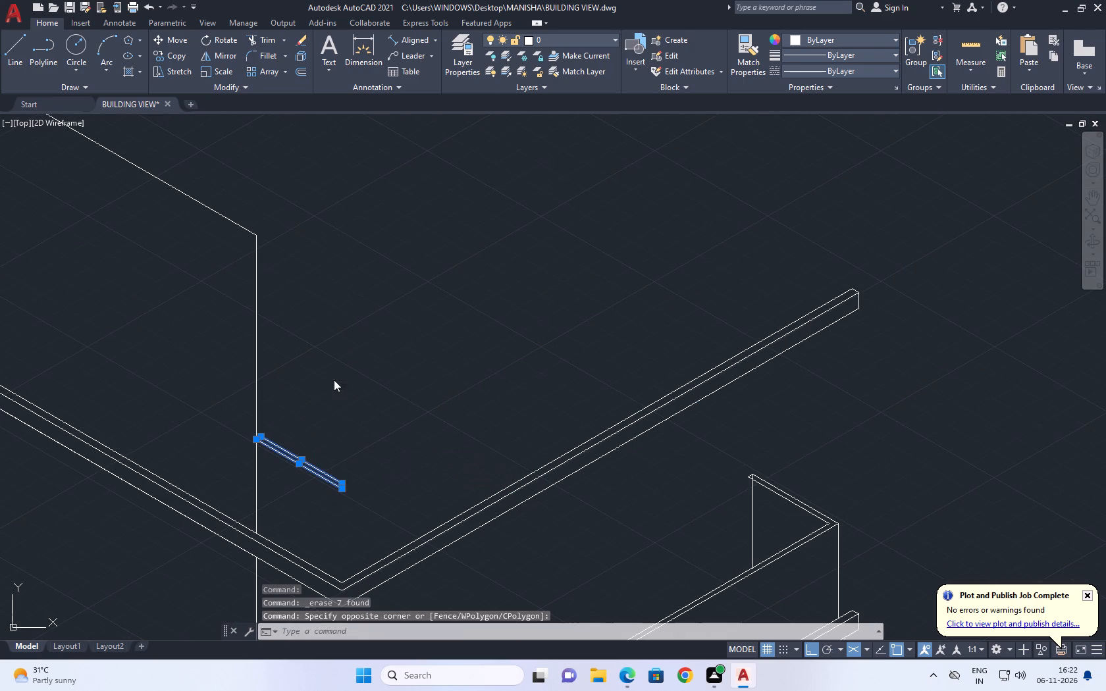
{"action": "left_click", "coordinate": [371, 149]}
{"action": "left_click_drag", "start_coordinate": [194, 422], "coordinate": [238, 439]}
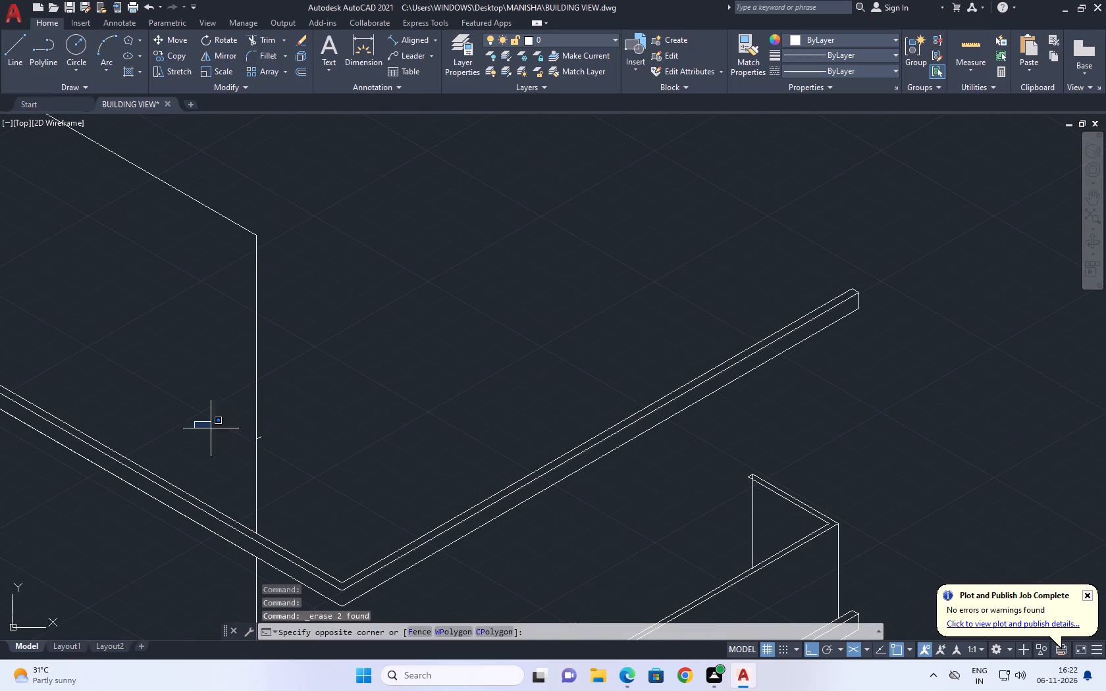
{"action": "left_click_drag", "start_coordinate": [238, 439], "coordinate": [248, 442]}
{"action": "left_click", "coordinate": [381, 474]}
{"action": "right_click", "coordinate": [367, 383]}
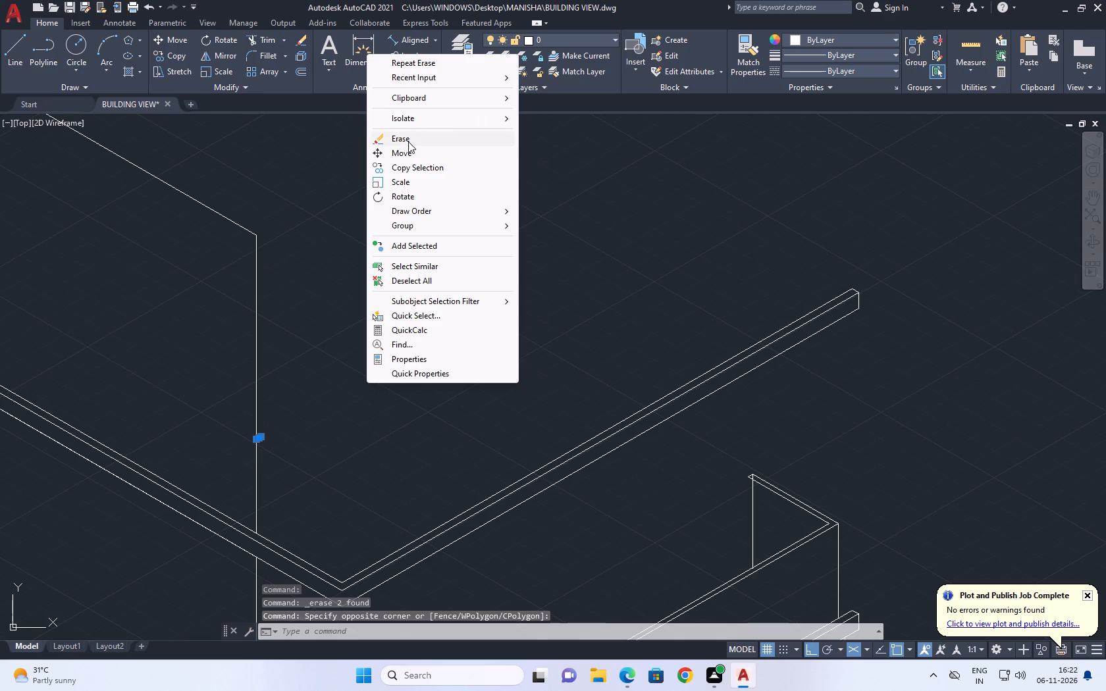
{"action": "left_click", "coordinate": [408, 141]}
Copy the complete lower parapet, including both returns, from the lower band's top front corner to the matching corner of the upper band.
{"action": "scroll", "coordinate": [598, 294], "scroll_direction": "down", "scroll_amount": 3}
{"action": "scroll", "coordinate": [657, 378], "scroll_direction": "up", "scroll_amount": 3}
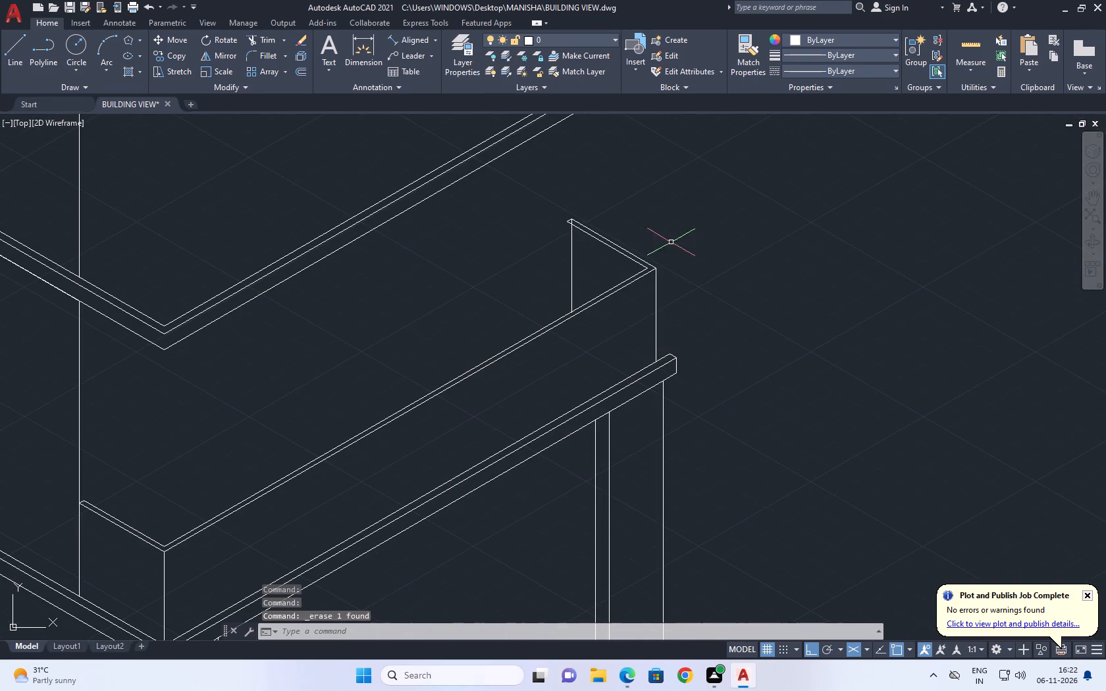
{"action": "left_click", "coordinate": [678, 234]}
{"action": "left_click", "coordinate": [603, 296]}
{"action": "left_click", "coordinate": [605, 181]}
{"action": "left_click", "coordinate": [534, 291]}
{"action": "scroll", "coordinate": [382, 357], "scroll_direction": "up", "scroll_amount": 1}
{"action": "middle_click_drag", "start_coordinate": [409, 372], "coordinate": [508, 372]}
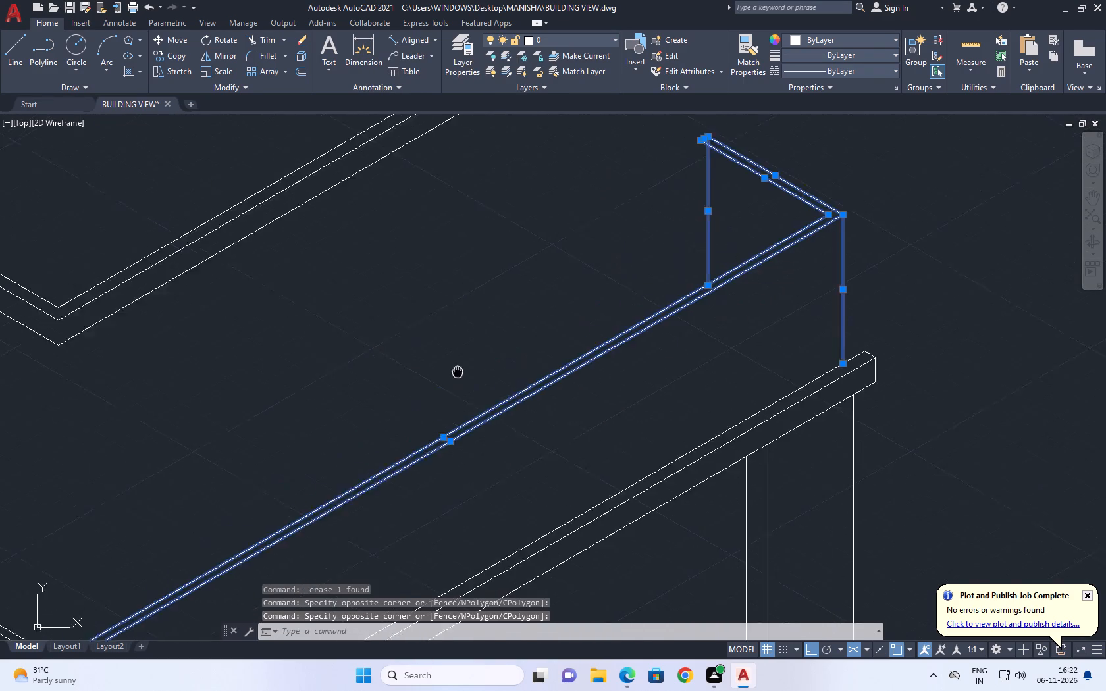
{"action": "middle_click_drag", "start_coordinate": [508, 372], "coordinate": [667, 251]}
{"action": "middle_click_drag", "start_coordinate": [203, 374], "coordinate": [504, 195]}
{"action": "left_click", "coordinate": [611, 413]}
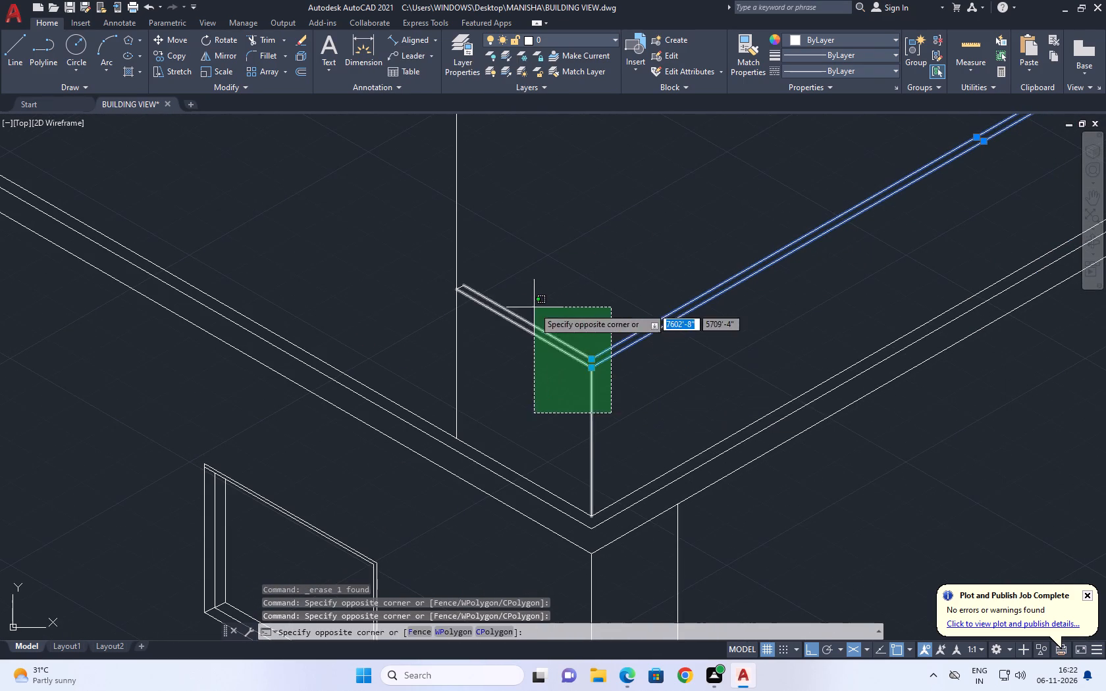
{"action": "left_click", "coordinate": [534, 307]}
{"action": "left_click", "coordinate": [413, 267]}
{"action": "left_click", "coordinate": [568, 325]}
{"action": "left_click", "coordinate": [518, 331]}
{"action": "scroll", "coordinate": [475, 282], "scroll_direction": "down", "scroll_amount": 4}
{"action": "scroll", "coordinate": [618, 214], "scroll_direction": "up", "scroll_amount": 9}
{"action": "scroll", "coordinate": [522, 220], "scroll_direction": "down", "scroll_amount": 5}
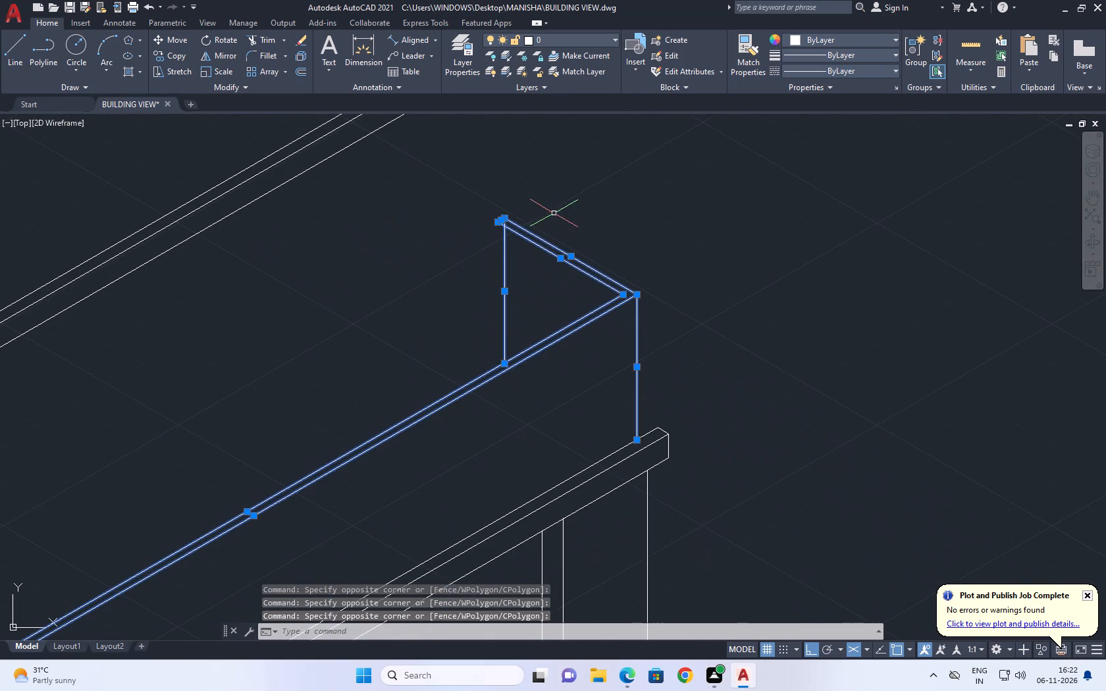
{"action": "scroll", "coordinate": [671, 238], "scroll_direction": "down", "scroll_amount": 3}
{"action": "left_click", "coordinate": [167, 53]}
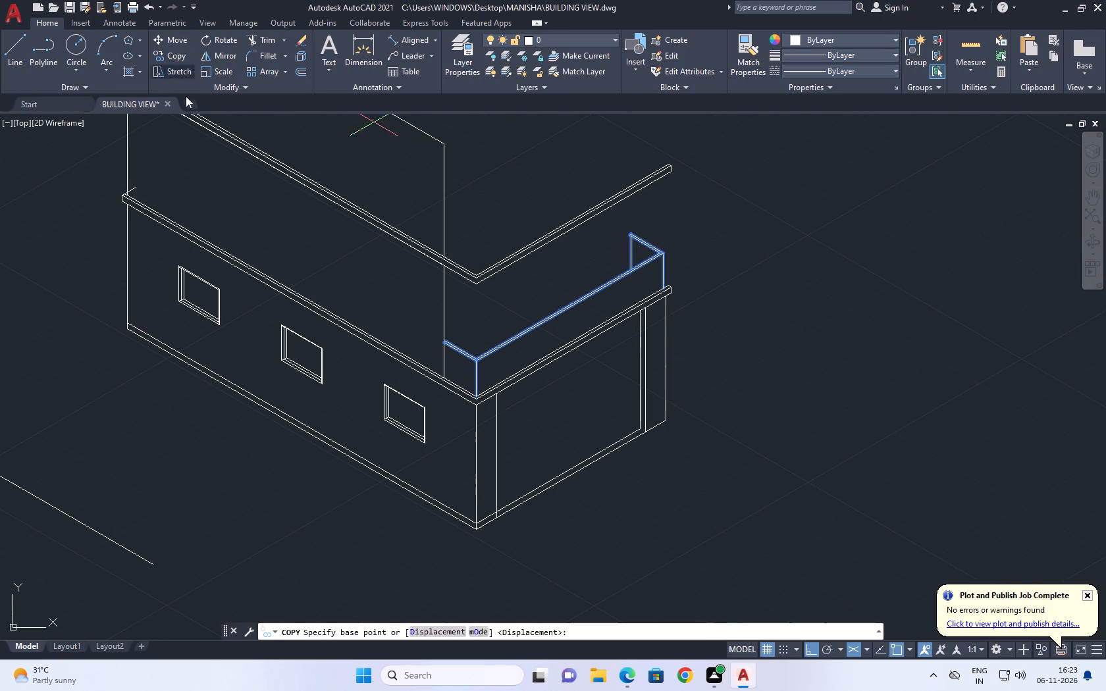
{"action": "scroll", "coordinate": [481, 399], "scroll_direction": "up", "scroll_amount": 3}
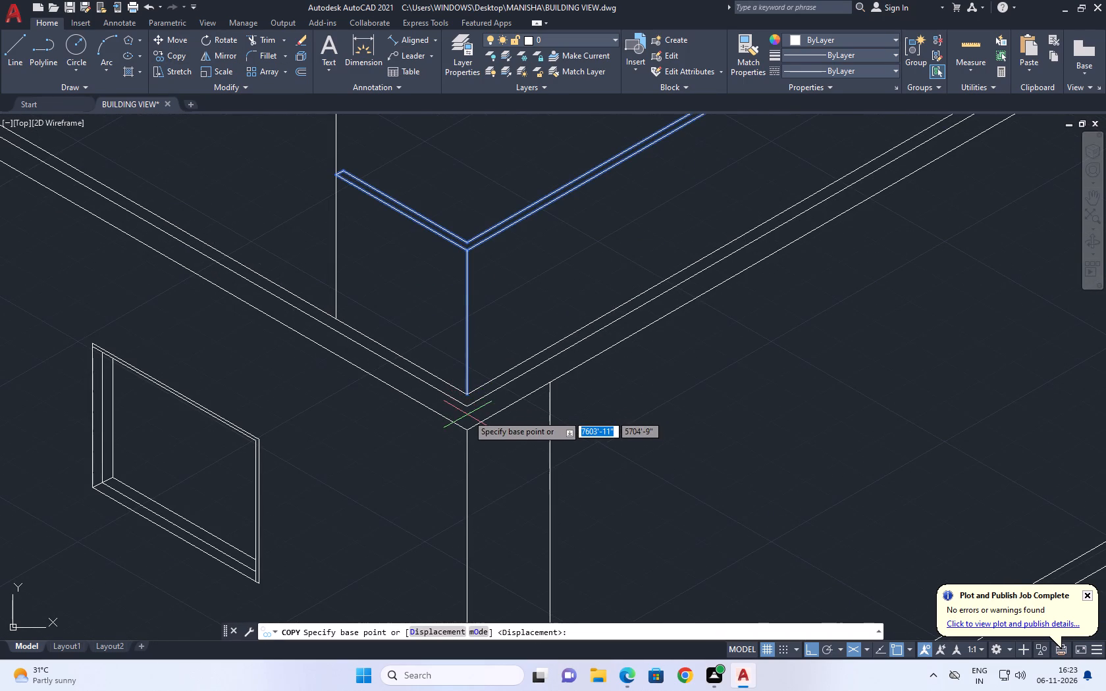
{"action": "left_click", "coordinate": [467, 406]}
{"action": "scroll", "coordinate": [496, 367], "scroll_direction": "down", "scroll_amount": 3}
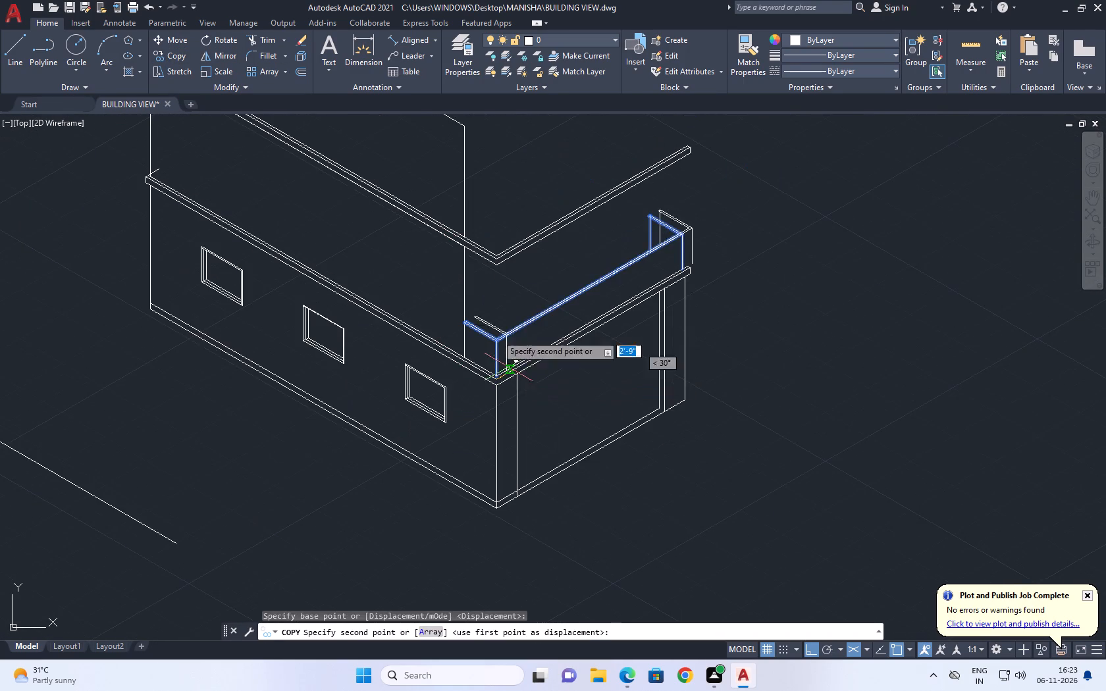
{"action": "scroll", "coordinate": [485, 256], "scroll_direction": "up", "scroll_amount": 2}
{"action": "left_click", "coordinate": [505, 263]}
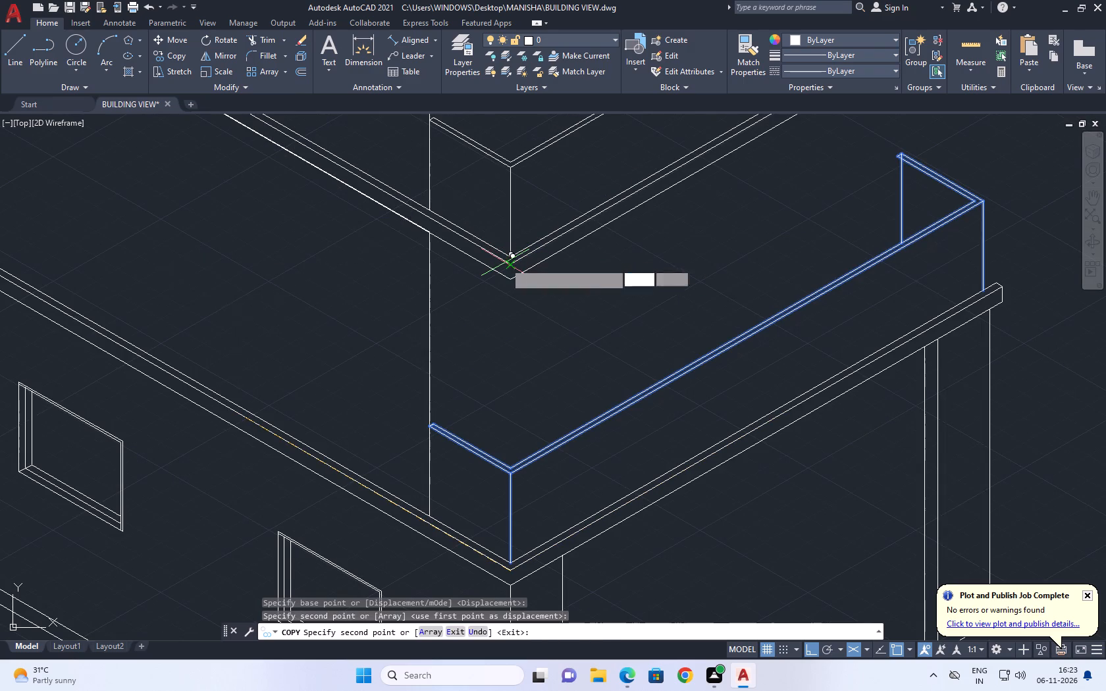
{"action": "right_click", "coordinate": [582, 316]}
{"action": "left_click", "coordinate": [617, 334]}
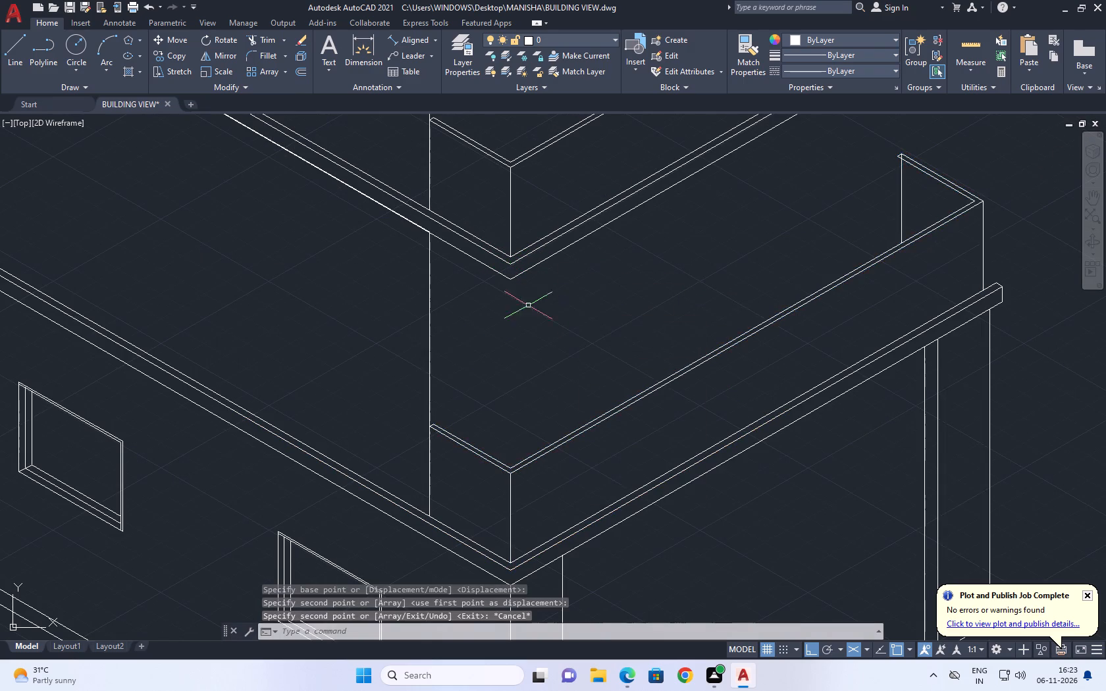
Examine the copied upper parapet, the lower parapet and the overall building view.
{"action": "scroll", "coordinate": [523, 315], "scroll_direction": "down", "scroll_amount": 2}
{"action": "middle_click_drag", "start_coordinate": [704, 253], "coordinate": [706, 284]}
{"action": "scroll", "coordinate": [700, 291], "scroll_direction": "up", "scroll_amount": 1}
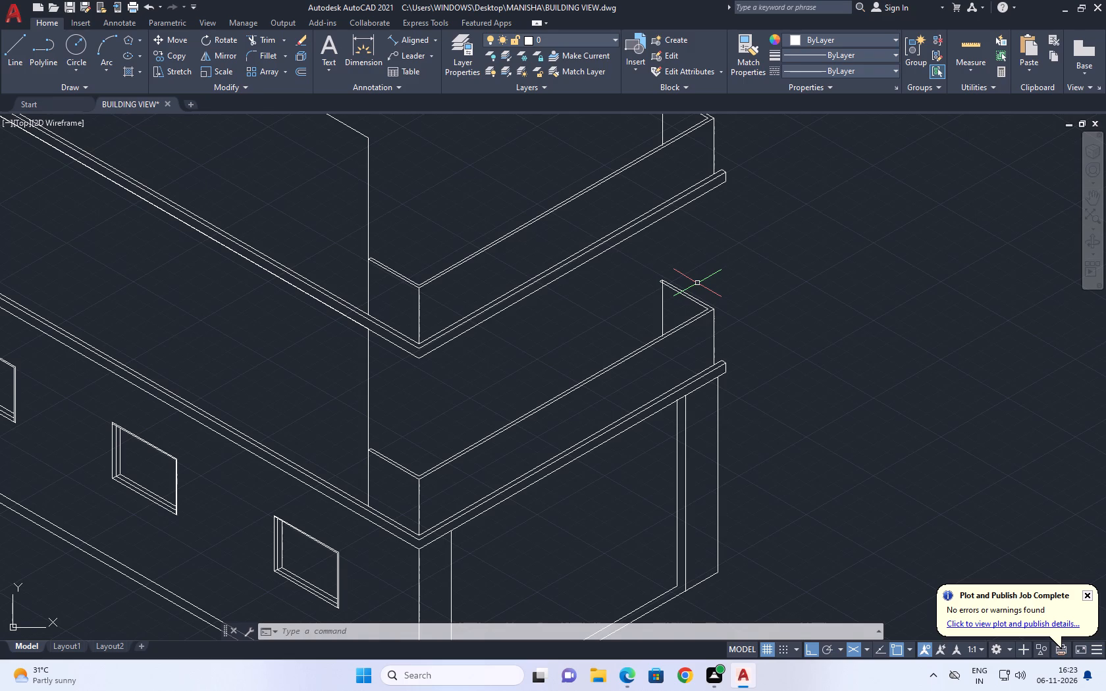
{"action": "middle_click_drag", "start_coordinate": [404, 446], "coordinate": [413, 448]}
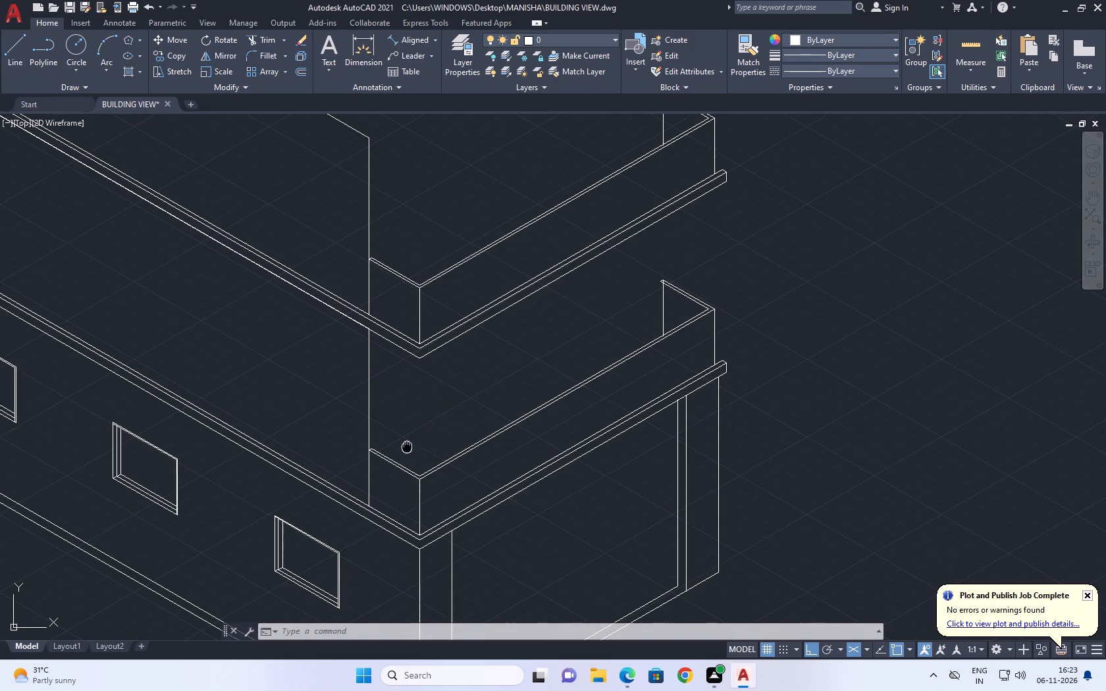
{"action": "middle_click_drag", "start_coordinate": [413, 448], "coordinate": [470, 446]}
{"action": "scroll", "coordinate": [490, 434], "scroll_direction": "up", "scroll_amount": 1}
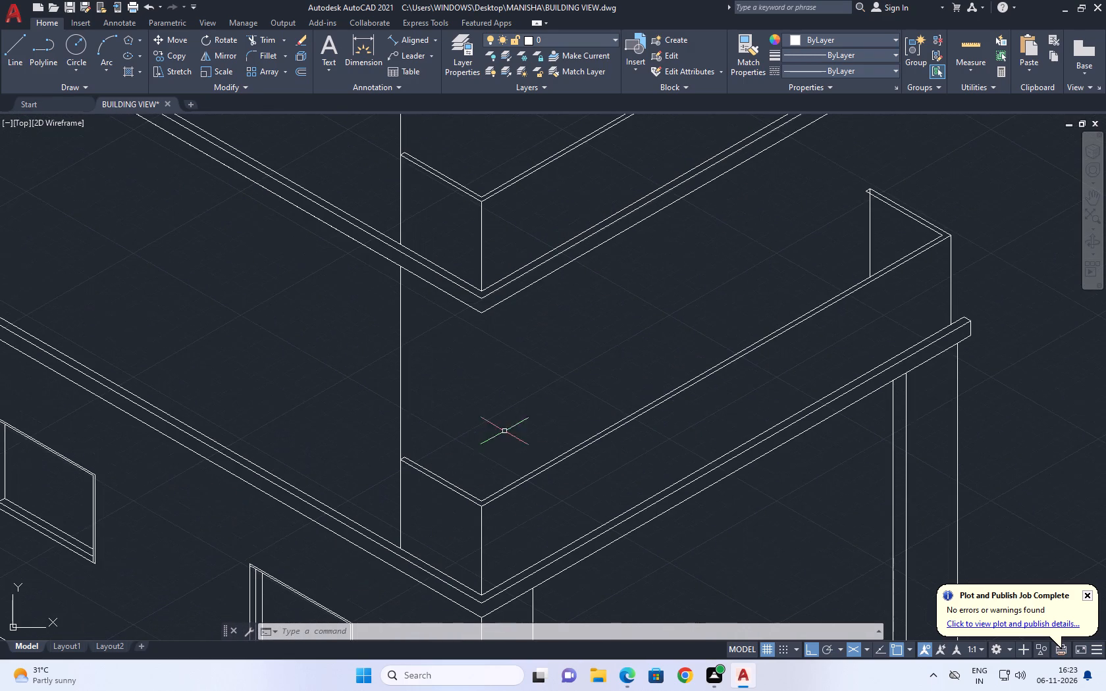
{"action": "scroll", "coordinate": [649, 423], "scroll_direction": "up", "scroll_amount": 1}
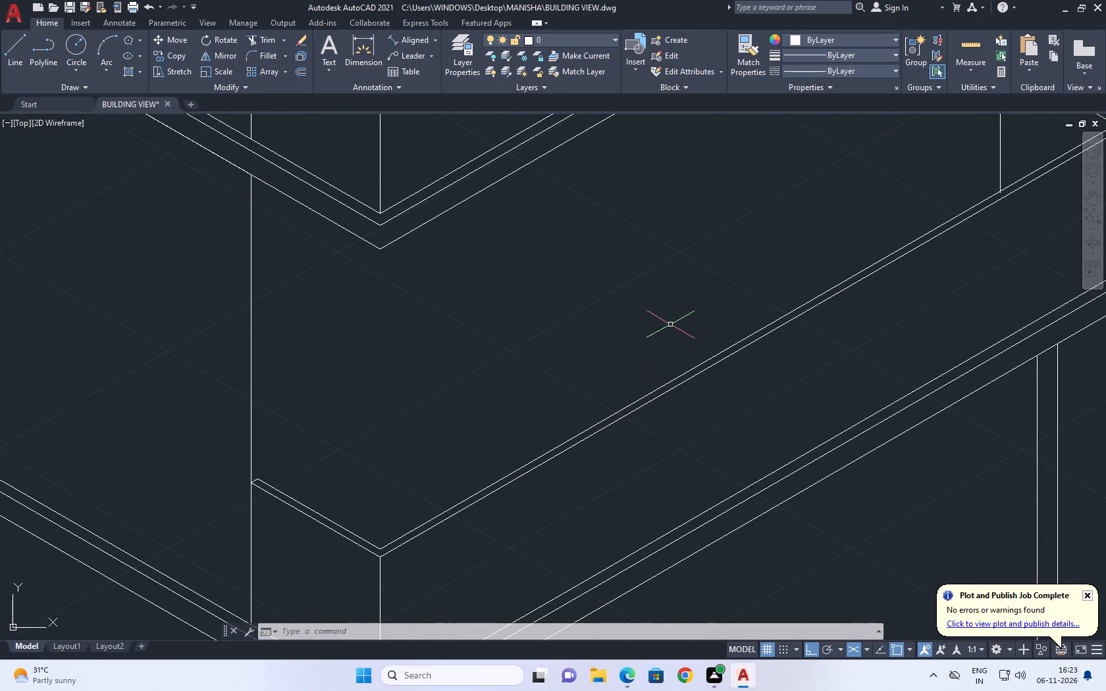
{"action": "scroll", "coordinate": [671, 324], "scroll_direction": "down", "scroll_amount": 2}
{"action": "scroll", "coordinate": [860, 326], "scroll_direction": "up", "scroll_amount": 1}
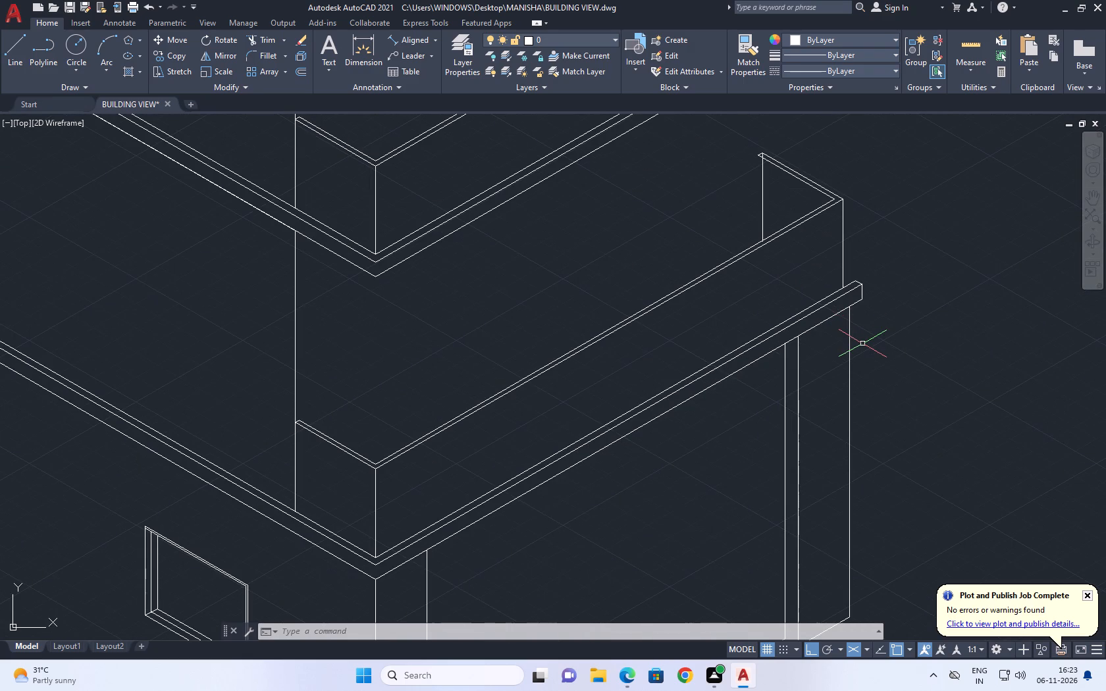
{"action": "middle_click_drag", "start_coordinate": [623, 387], "coordinate": [685, 348]}
{"action": "scroll", "coordinate": [476, 345], "scroll_direction": "down", "scroll_amount": 3}
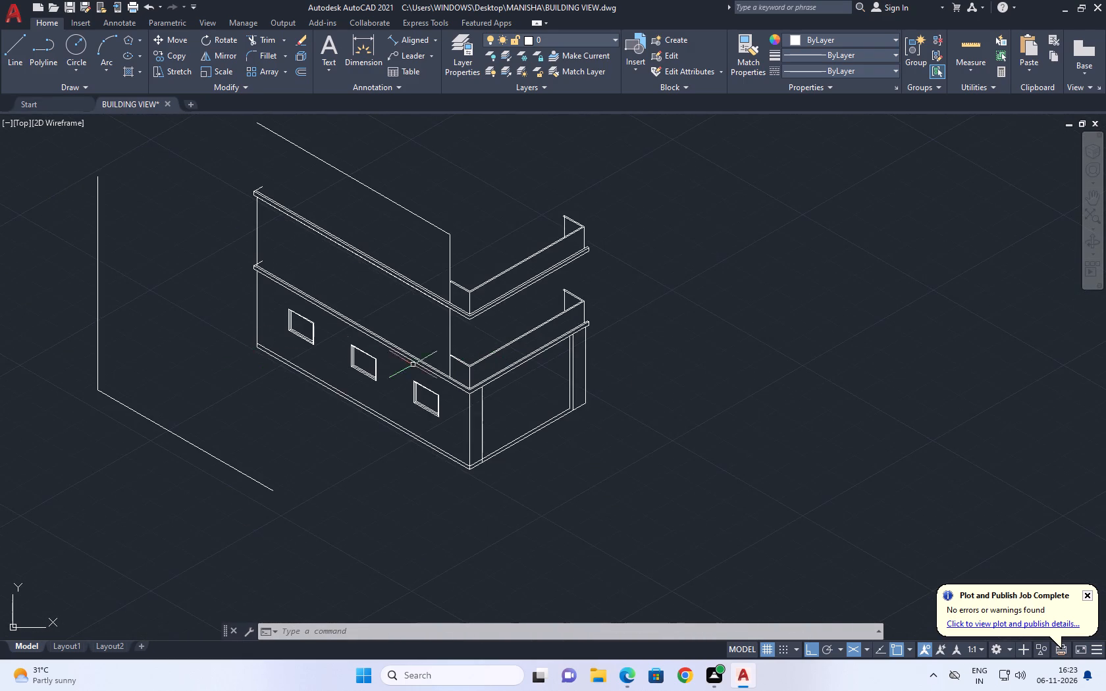
{"action": "middle_click_drag", "start_coordinate": [271, 343], "coordinate": [439, 357]}
{"action": "middle_click_drag", "start_coordinate": [463, 207], "coordinate": [604, 353]}
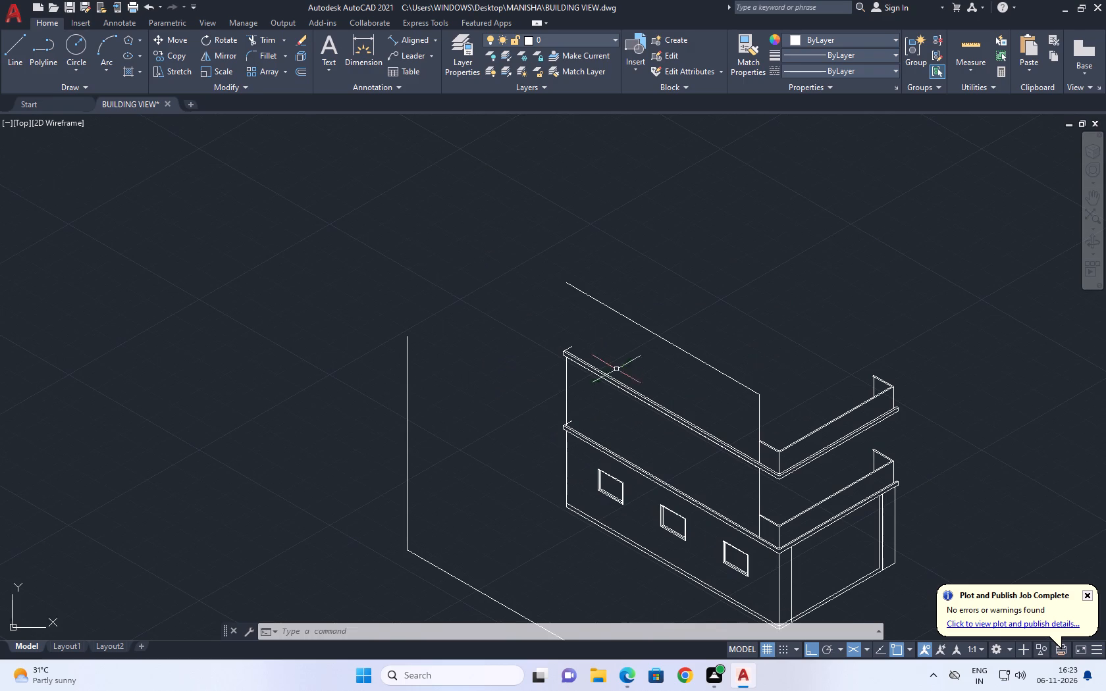
{"action": "middle_click_drag", "start_coordinate": [644, 453], "coordinate": [604, 424]}
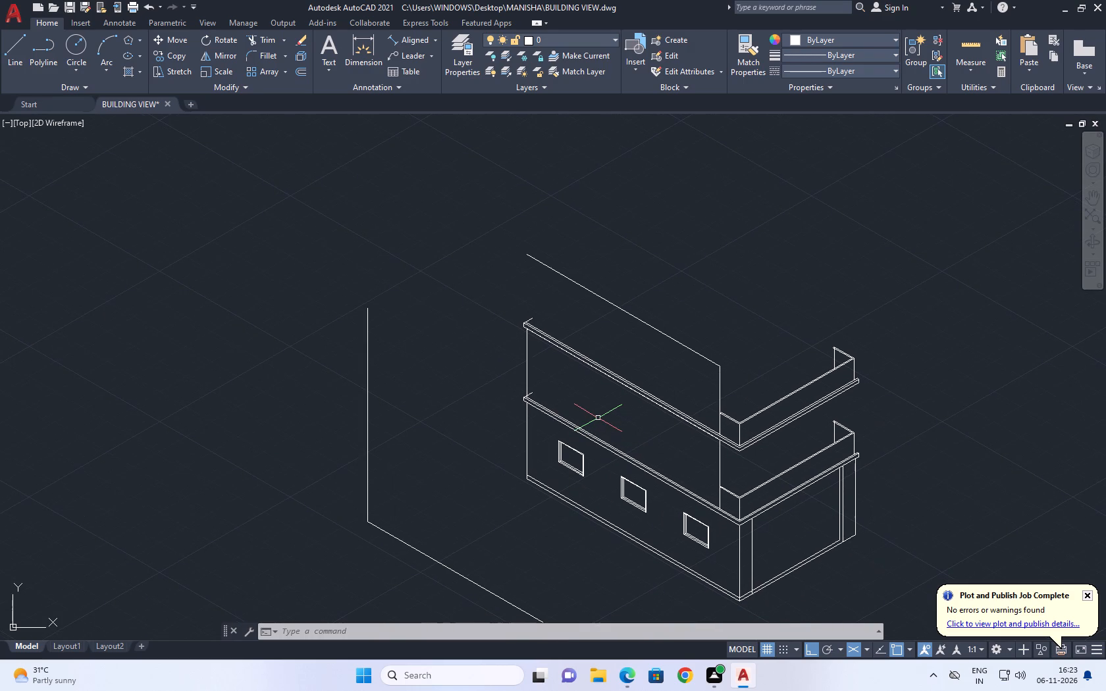
Draw a vertical line on the right isoplane from the lower band's top edge, between the first two windows, to above the upper band.
{"action": "left_click", "coordinate": [11, 52]}
{"action": "scroll", "coordinate": [595, 428], "scroll_direction": "up", "scroll_amount": 2}
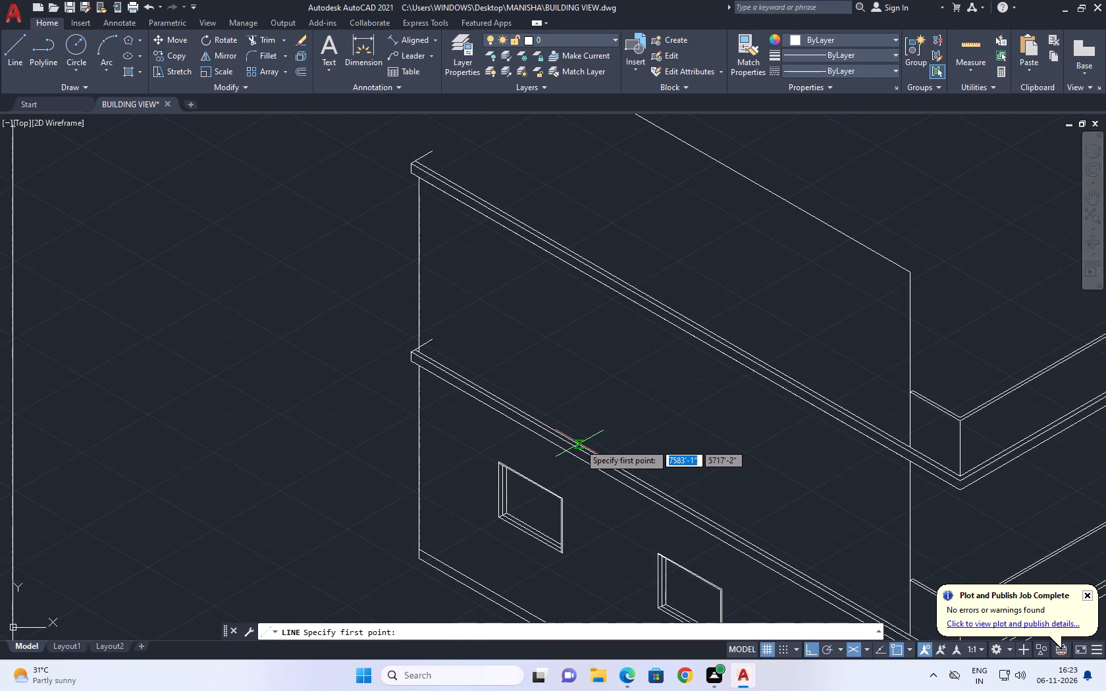
{"action": "left_click", "coordinate": [600, 456]}
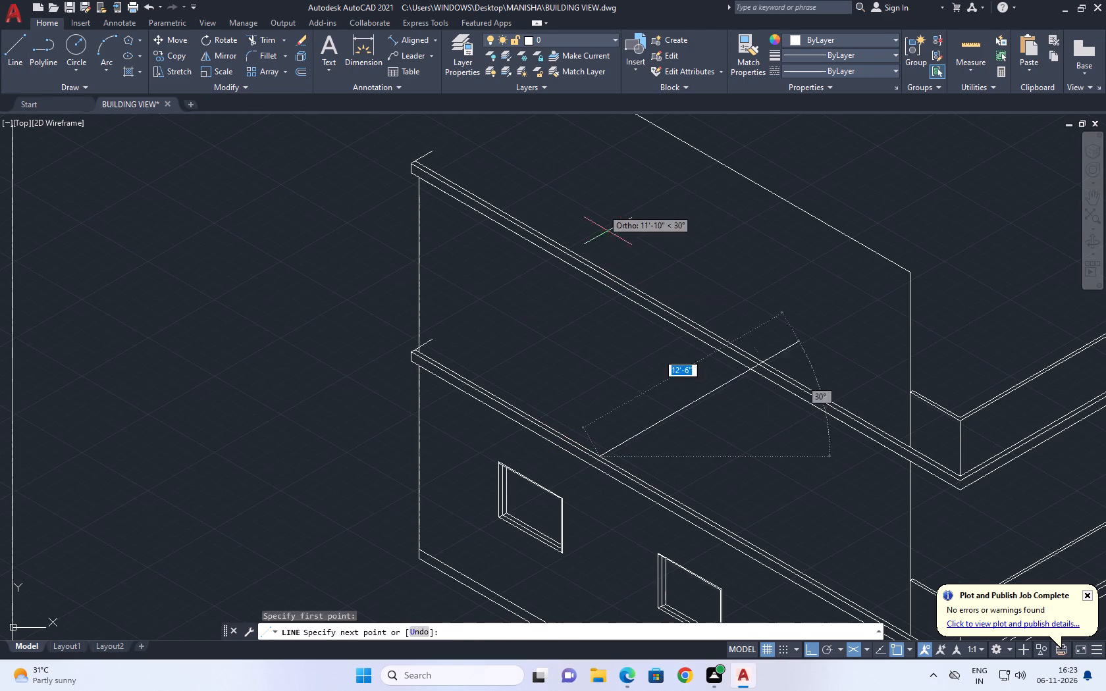
{"action": "key", "text": "F5"}
{"action": "left_click", "coordinate": [608, 184]}
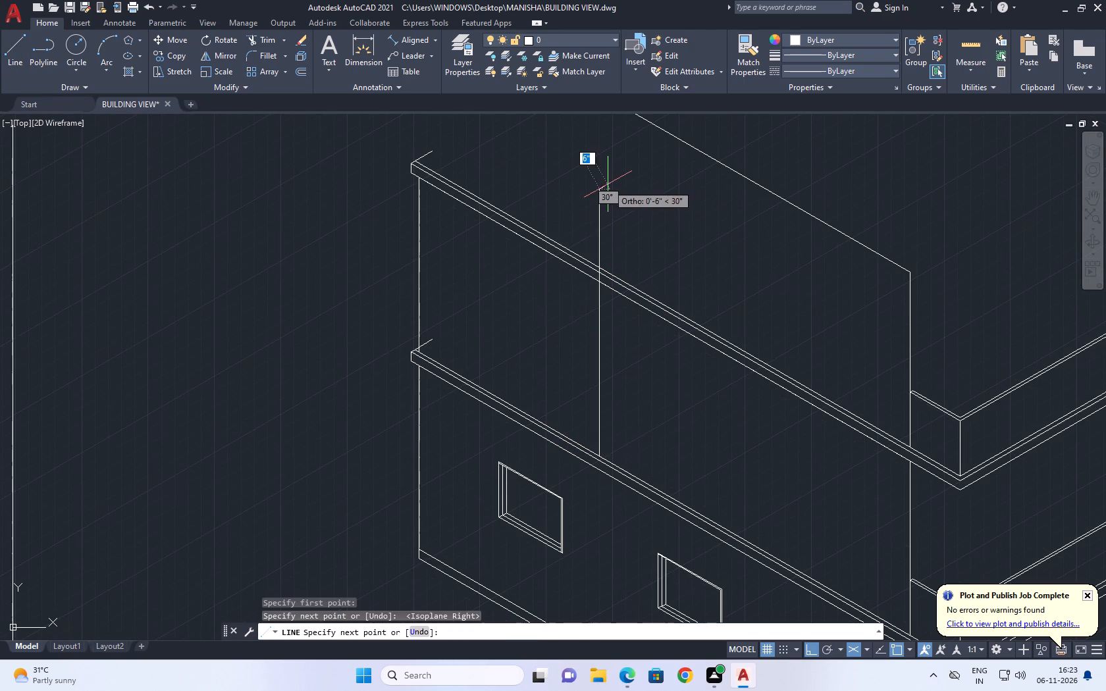
{"action": "key", "text": "space"}
Trim the new vertical line where it crosses the upper band and delete the piece above the band.
{"action": "type", "text": "TR"}
{"action": "key", "text": "space"}
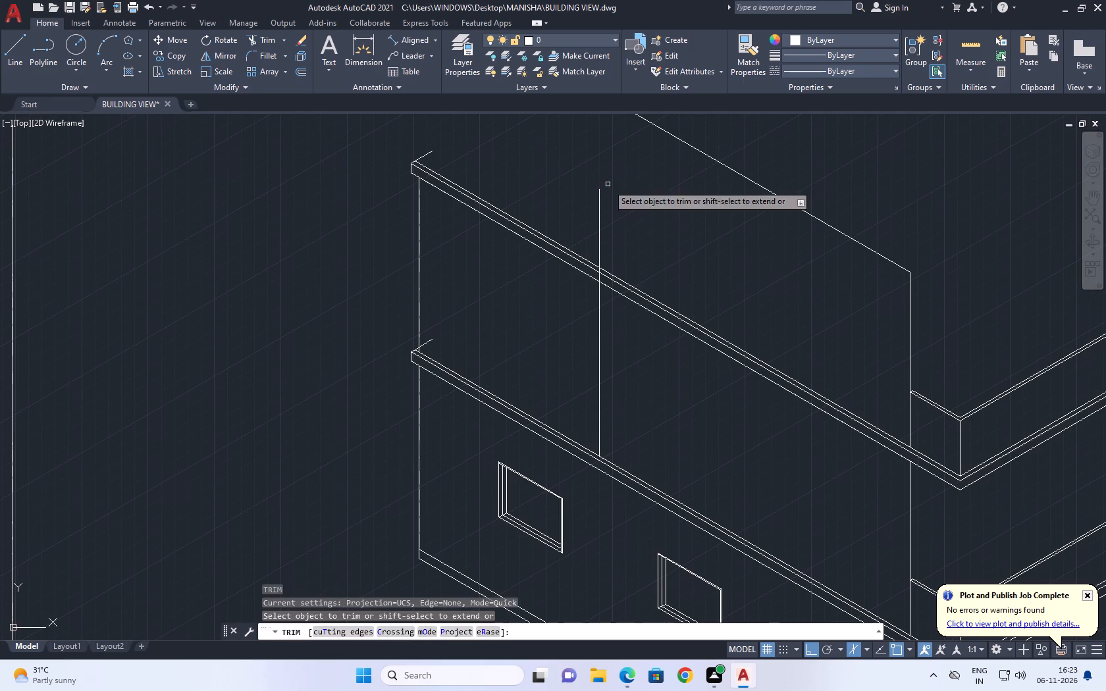
{"action": "scroll", "coordinate": [618, 268], "scroll_direction": "up", "scroll_amount": 2}
{"action": "left_click", "coordinate": [573, 292]}
{"action": "left_click", "coordinate": [562, 284]}
{"action": "key", "text": "Escape"}
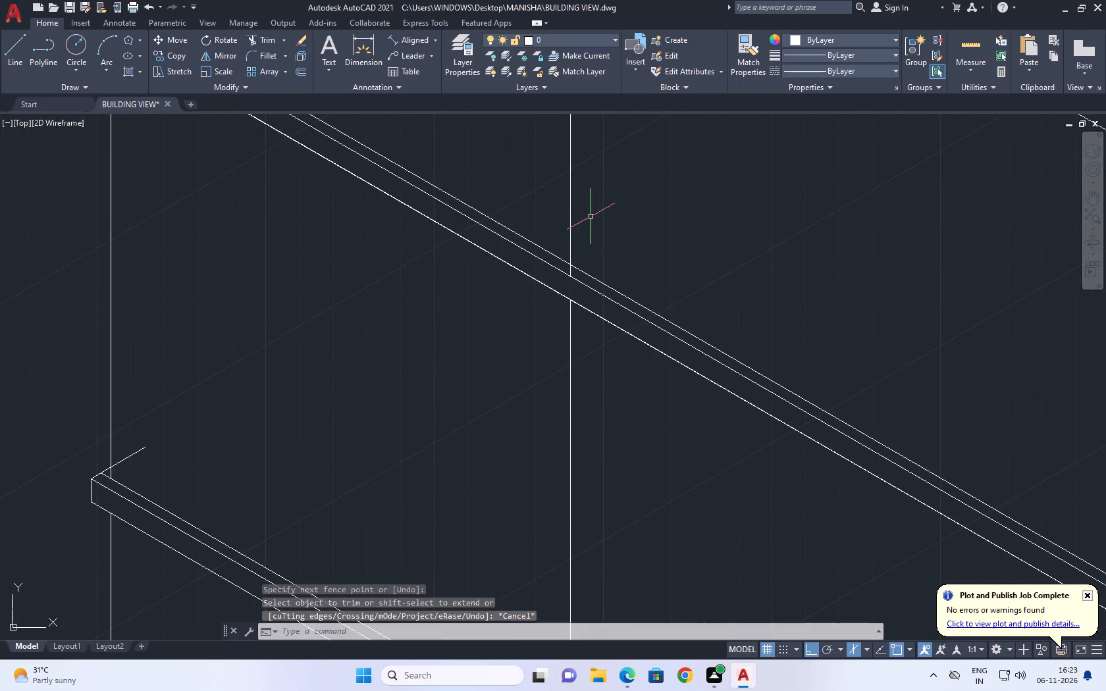
{"action": "left_click_drag", "start_coordinate": [604, 207], "coordinate": [598, 205]}
{"action": "left_click", "coordinate": [517, 182]}
{"action": "key", "text": "Delete"}
Delete the upper band's bottom edge line along the long window wall.
{"action": "scroll", "coordinate": [625, 288], "scroll_direction": "down", "scroll_amount": 2}
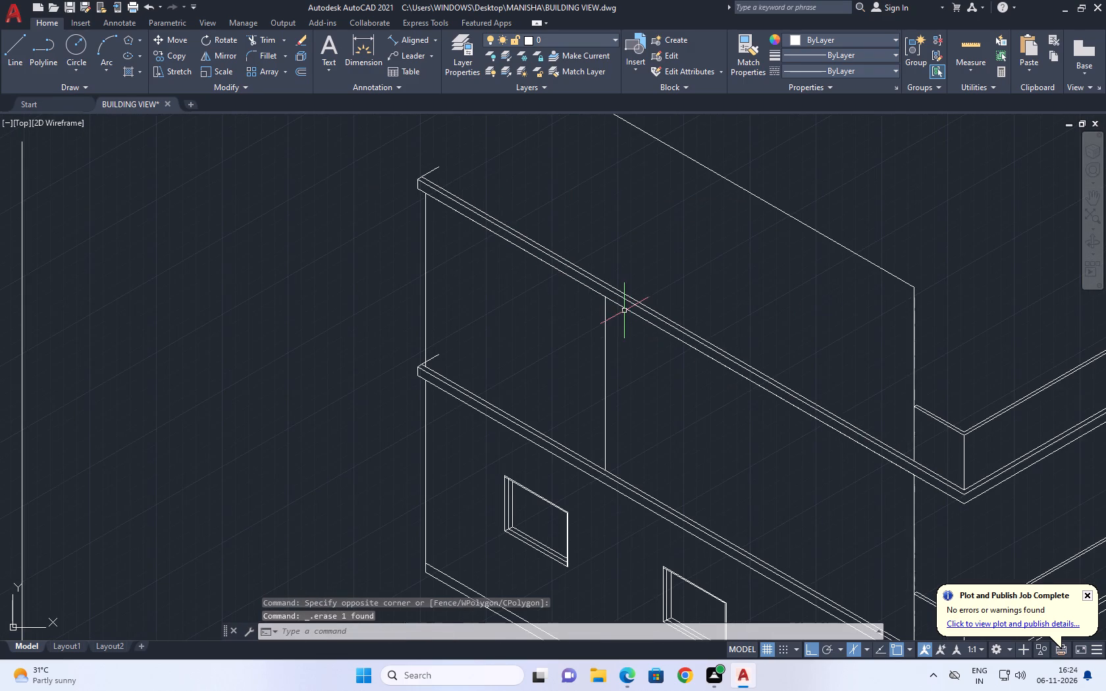
{"action": "left_click", "coordinate": [620, 308]}
{"action": "key", "text": "Delete"}
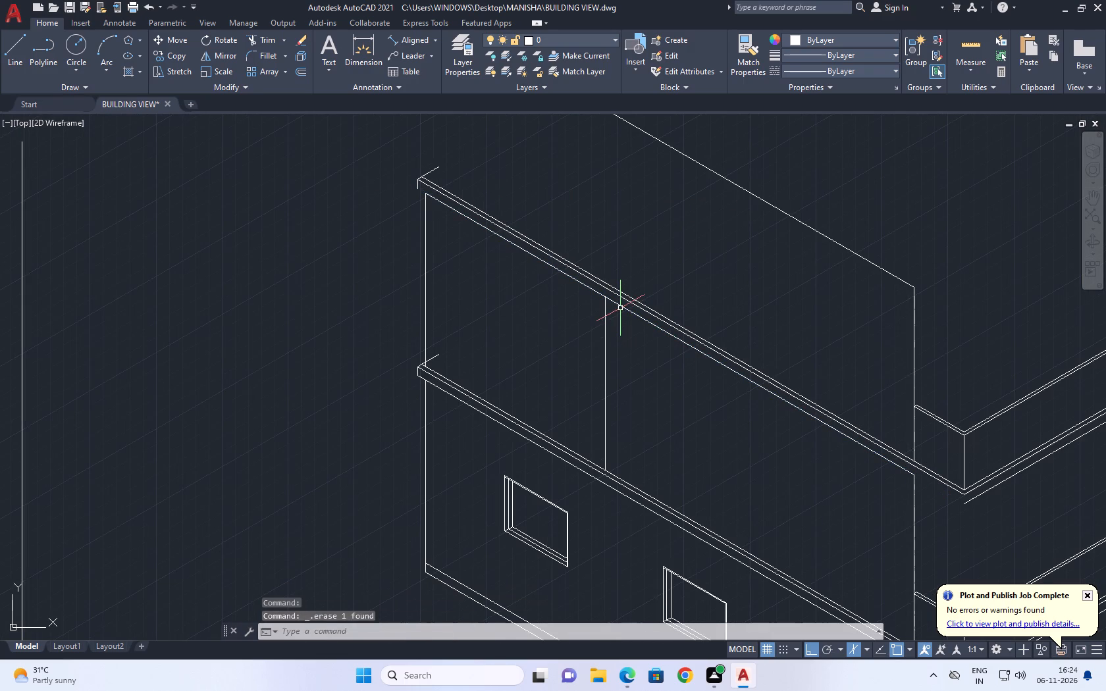
{"action": "middle_click_drag", "start_coordinate": [707, 340], "coordinate": [698, 334]}
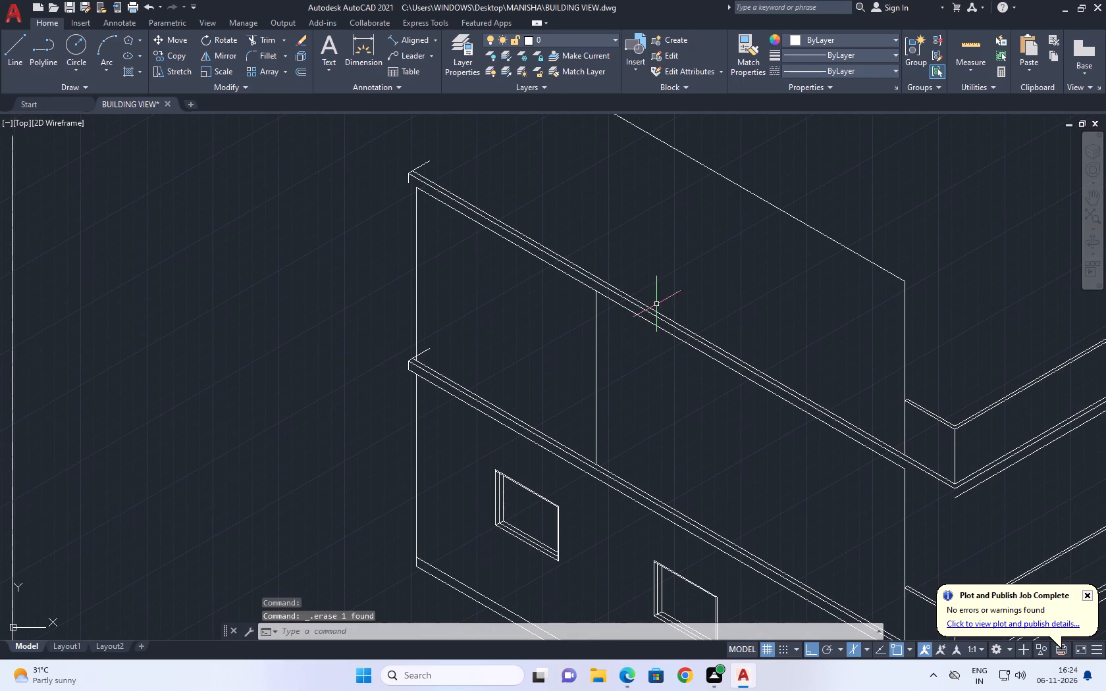
Undo the deletion of the upper band's bottom edge line.
{"action": "key", "text": "ctrl+z"}
{"action": "key", "text": "ctrl+z"}
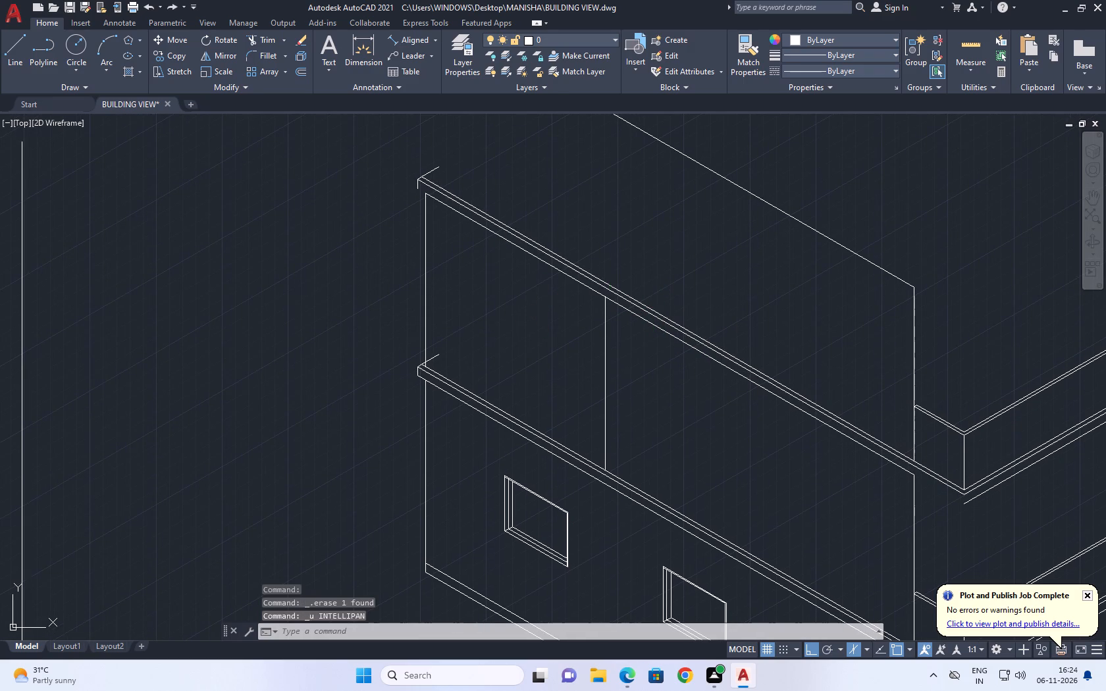
Stretch the lower end of the upper wall's vertical division line down past the lower band's second edge line.
{"action": "middle_click_drag", "start_coordinate": [700, 328], "coordinate": [637, 318]}
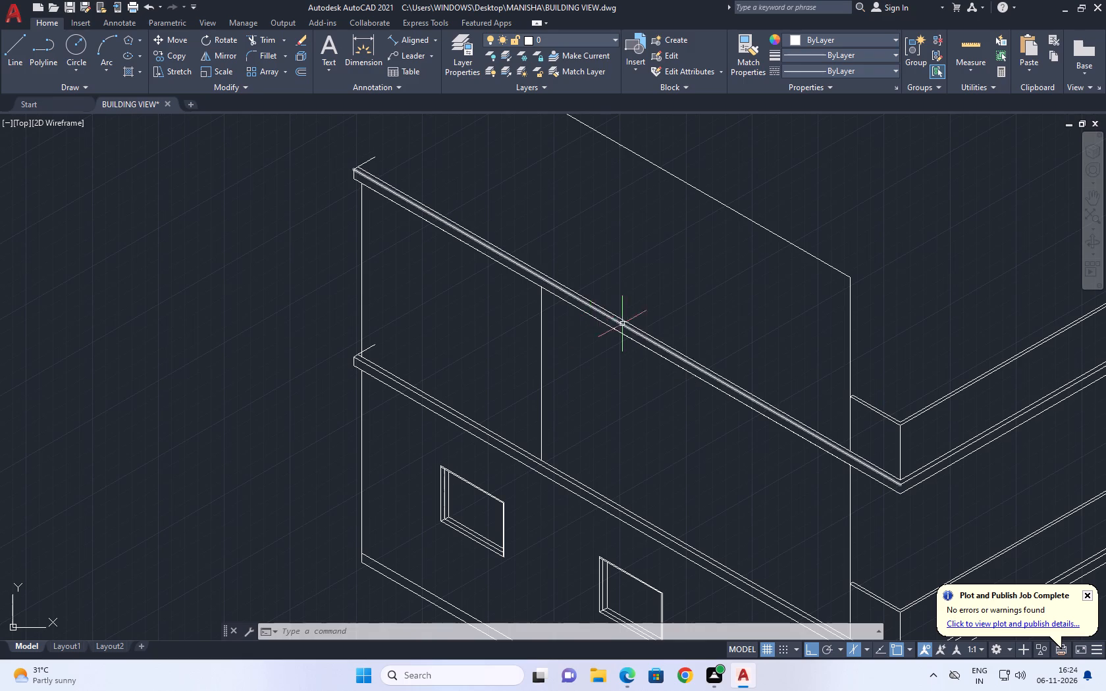
{"action": "middle_click_drag", "start_coordinate": [247, 332], "coordinate": [380, 297]}
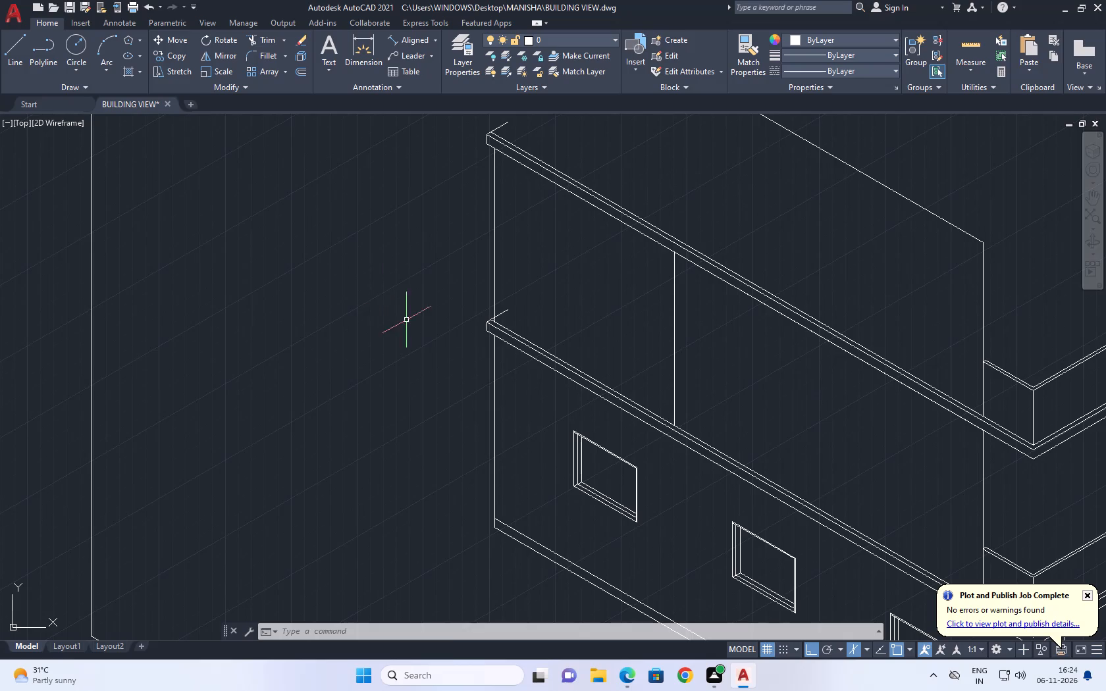
{"action": "middle_click_drag", "start_coordinate": [730, 363], "coordinate": [604, 339]}
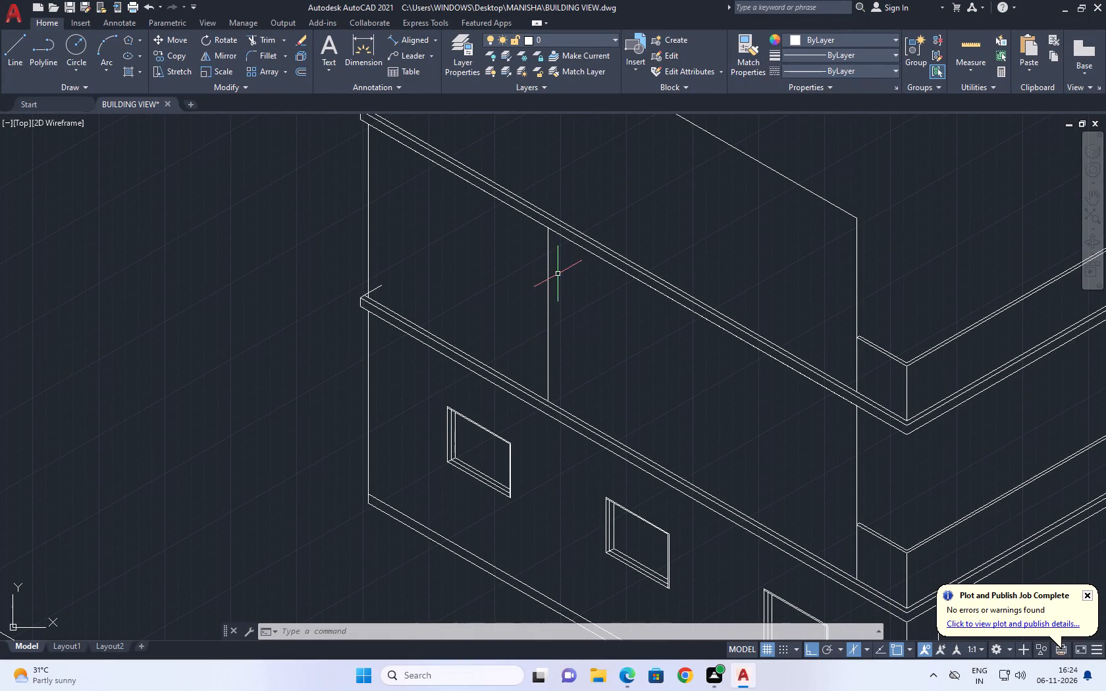
{"action": "scroll", "coordinate": [546, 395], "scroll_direction": "up", "scroll_amount": 4}
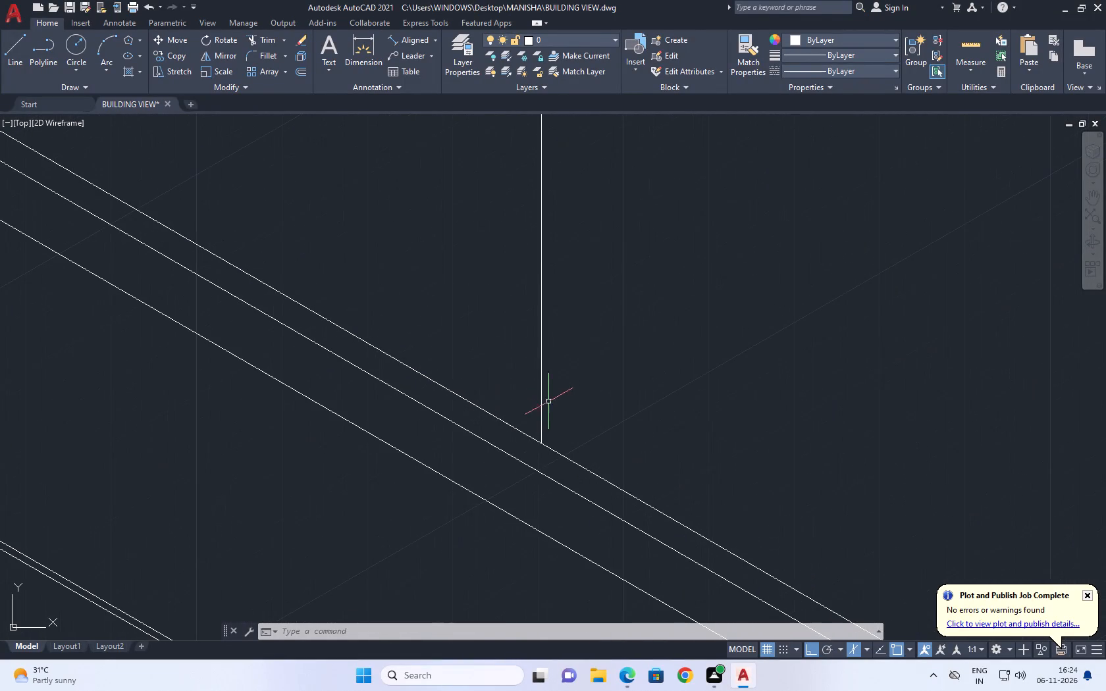
{"action": "left_click_drag", "start_coordinate": [550, 405], "coordinate": [540, 392]}
{"action": "left_click", "coordinate": [525, 374]}
{"action": "left_click", "coordinate": [542, 442]}
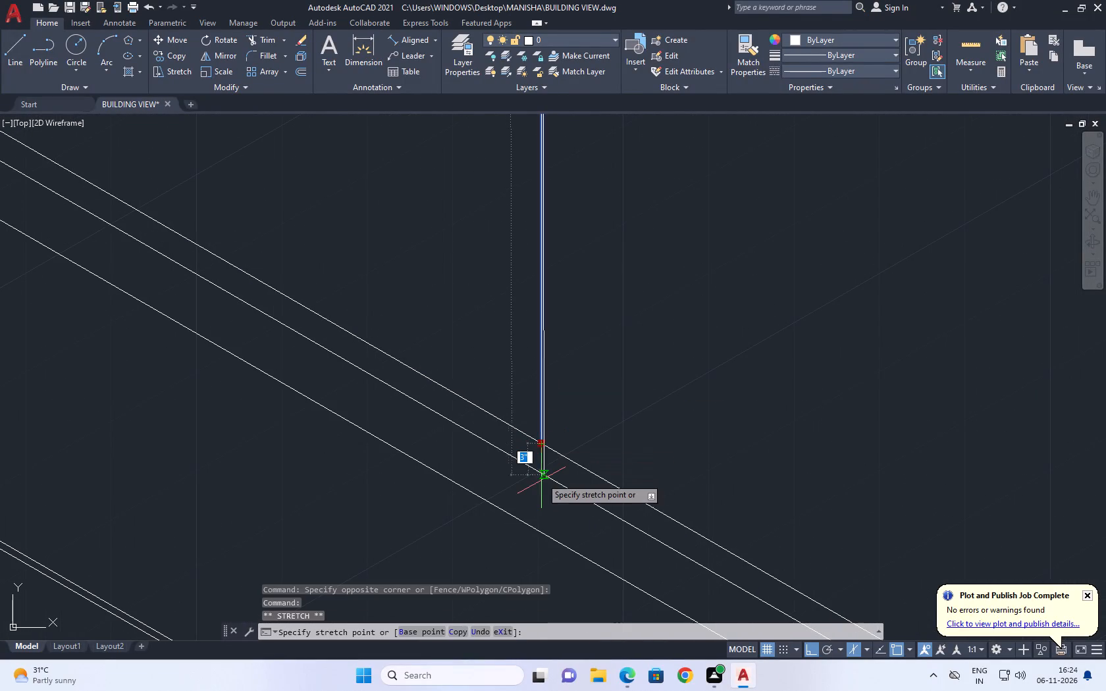
{"action": "left_click", "coordinate": [536, 487]}
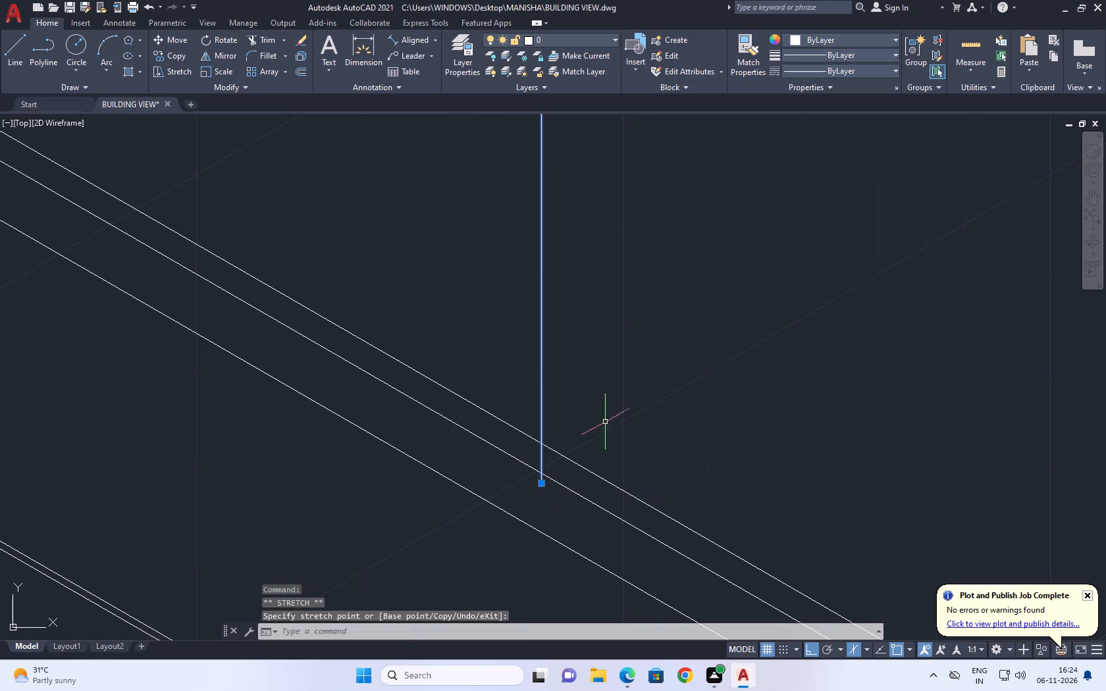
{"action": "right_click", "coordinate": [629, 318]}
{"action": "left_click", "coordinate": [679, 543]}
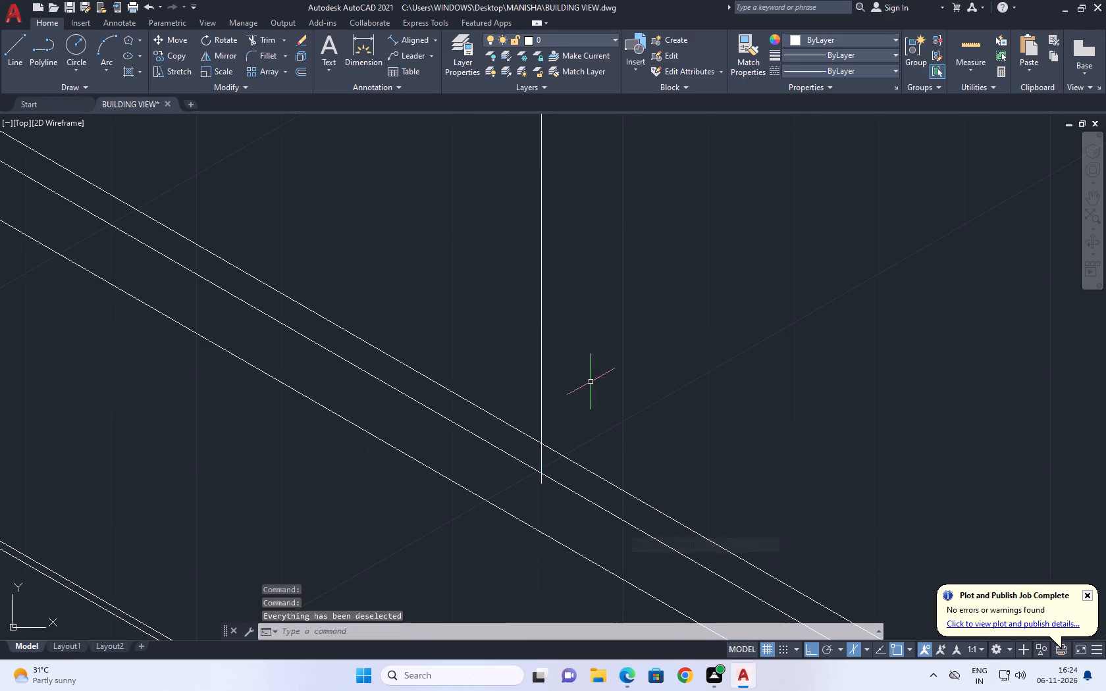
Trim the division line's overshoot below the lower band's second edge line.
{"action": "middle_click_drag", "start_coordinate": [584, 209], "coordinate": [552, 160]}
{"action": "left_click", "coordinate": [271, 41]}
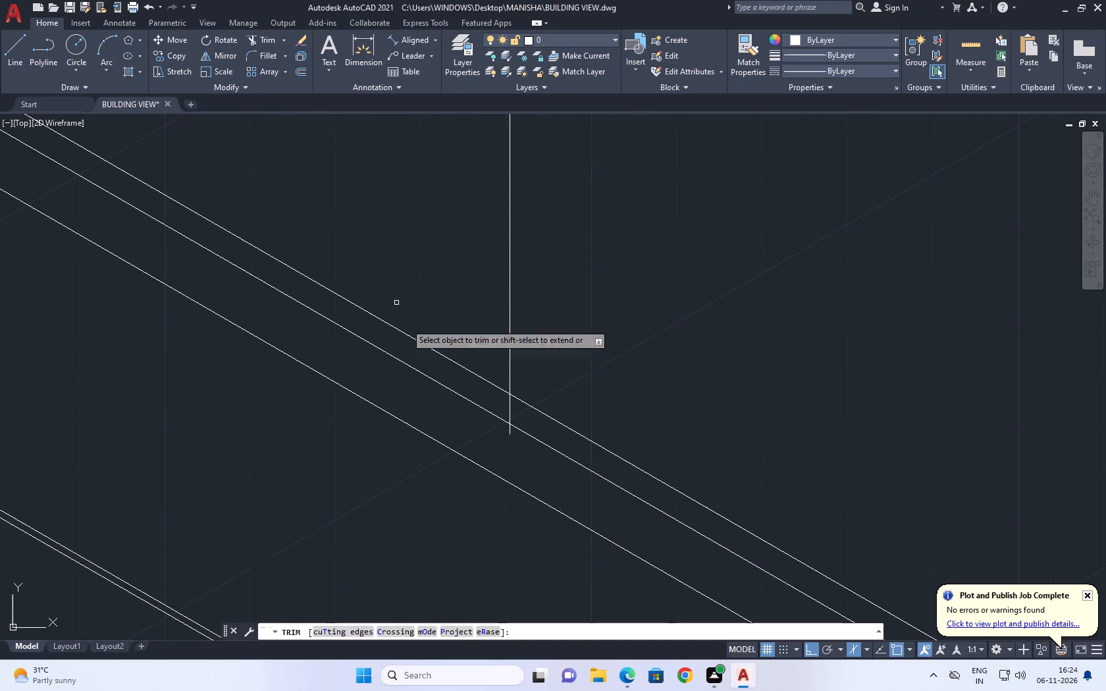
{"action": "scroll", "coordinate": [483, 433], "scroll_direction": "up", "scroll_amount": 2}
{"action": "left_click", "coordinate": [548, 428]}
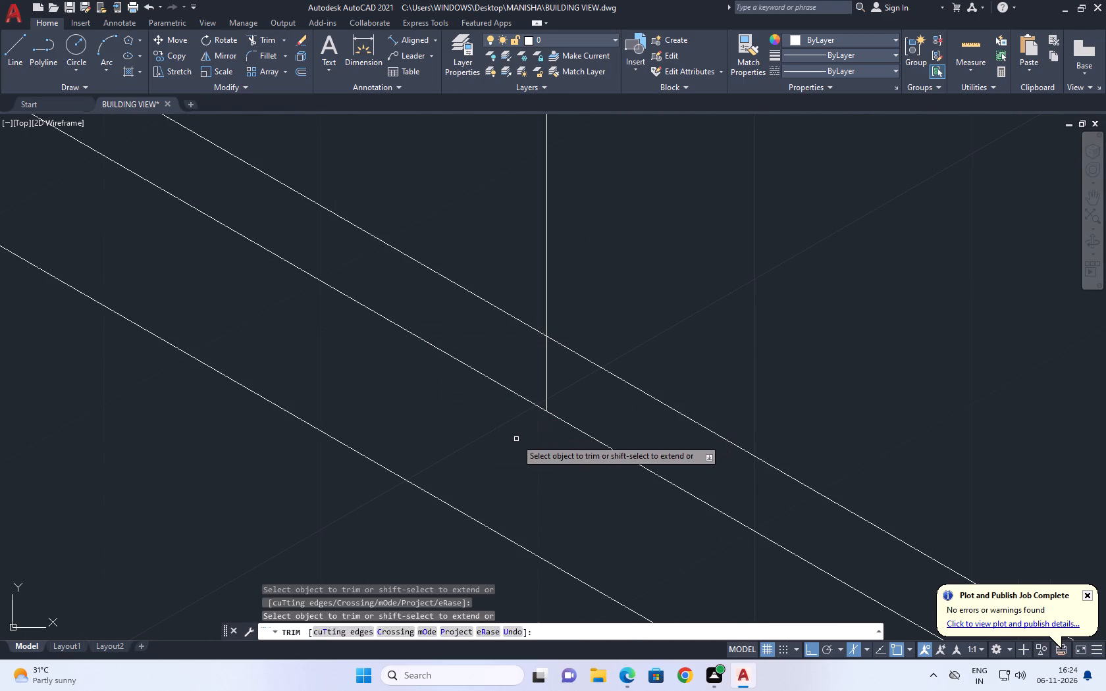
{"action": "right_click", "coordinate": [516, 439]}
{"action": "left_click", "coordinate": [558, 465]}
{"action": "scroll", "coordinate": [556, 448], "scroll_direction": "down", "scroll_amount": 7}
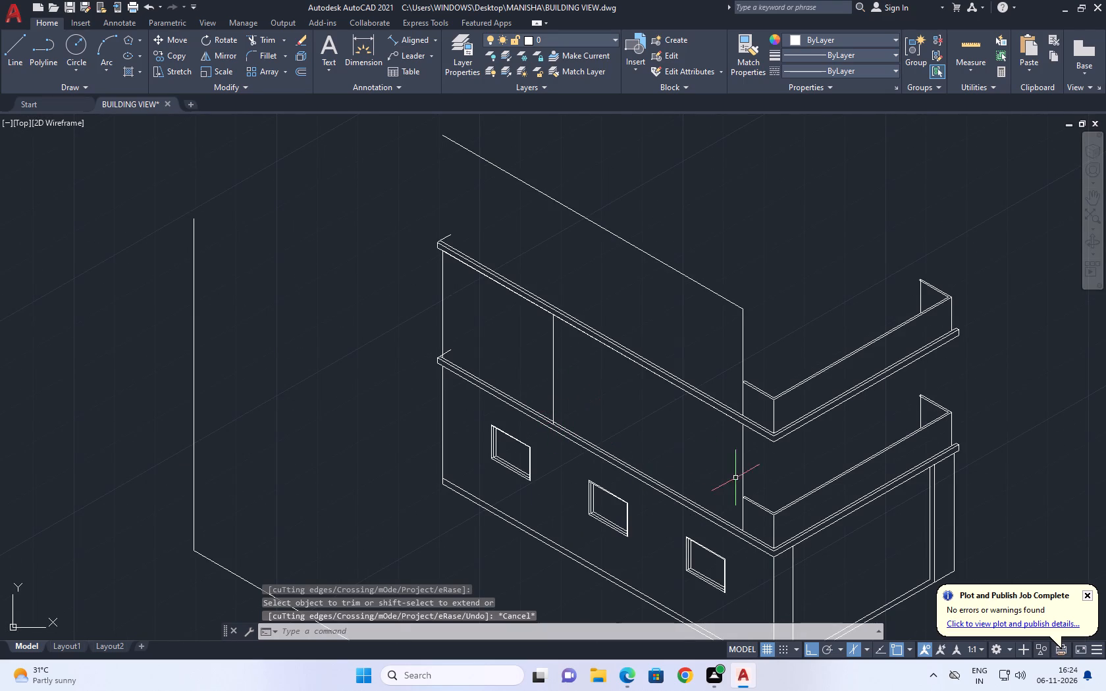
Draw a closed 4' by 4' isometric window outline on the upper wall between the outer corner and the division line, using the left isoplane.
{"action": "middle_click_drag", "start_coordinate": [639, 394], "coordinate": [781, 384]}
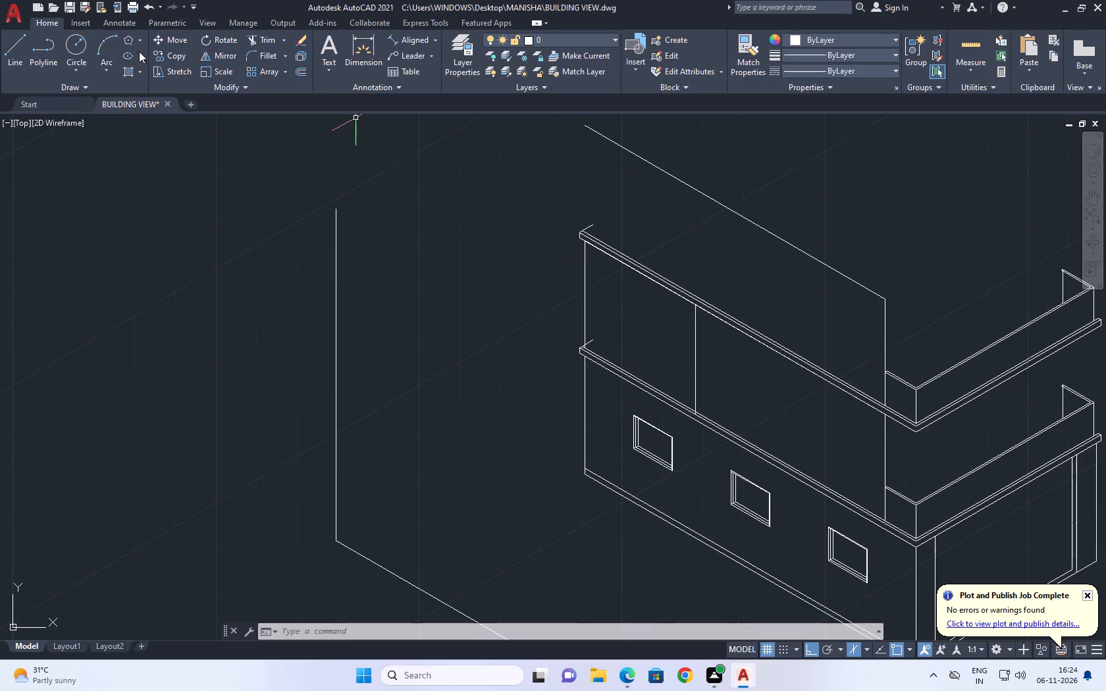
{"action": "left_click", "coordinate": [10, 49]}
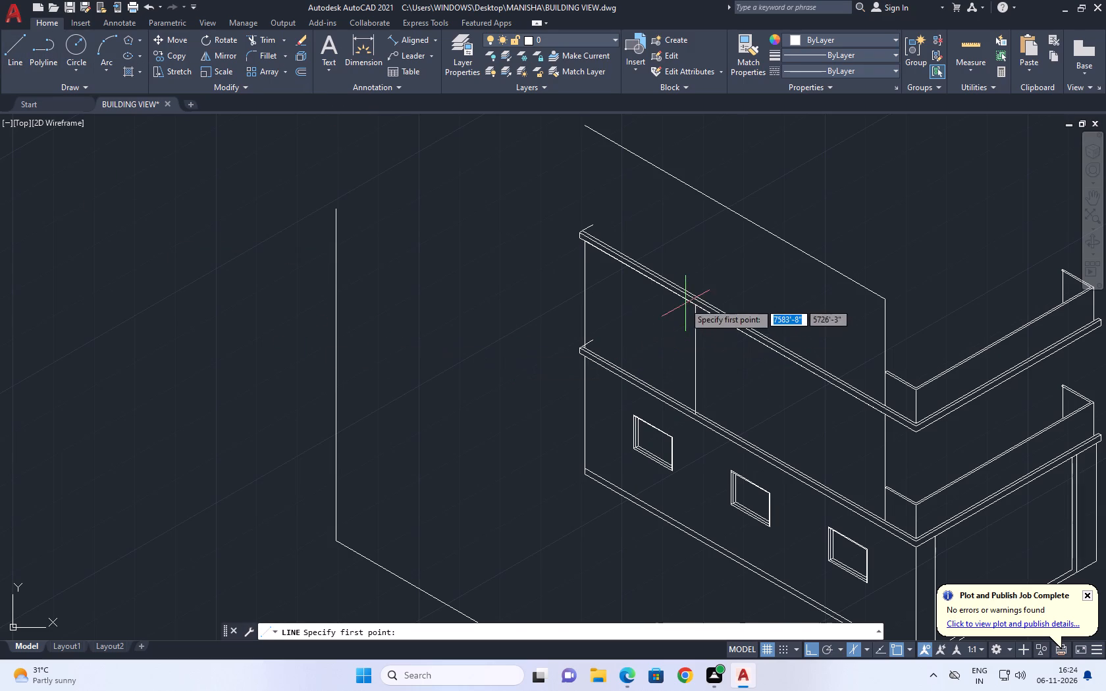
{"action": "scroll", "coordinate": [663, 313], "scroll_direction": "up", "scroll_amount": 2}
{"action": "left_click", "coordinate": [623, 302]}
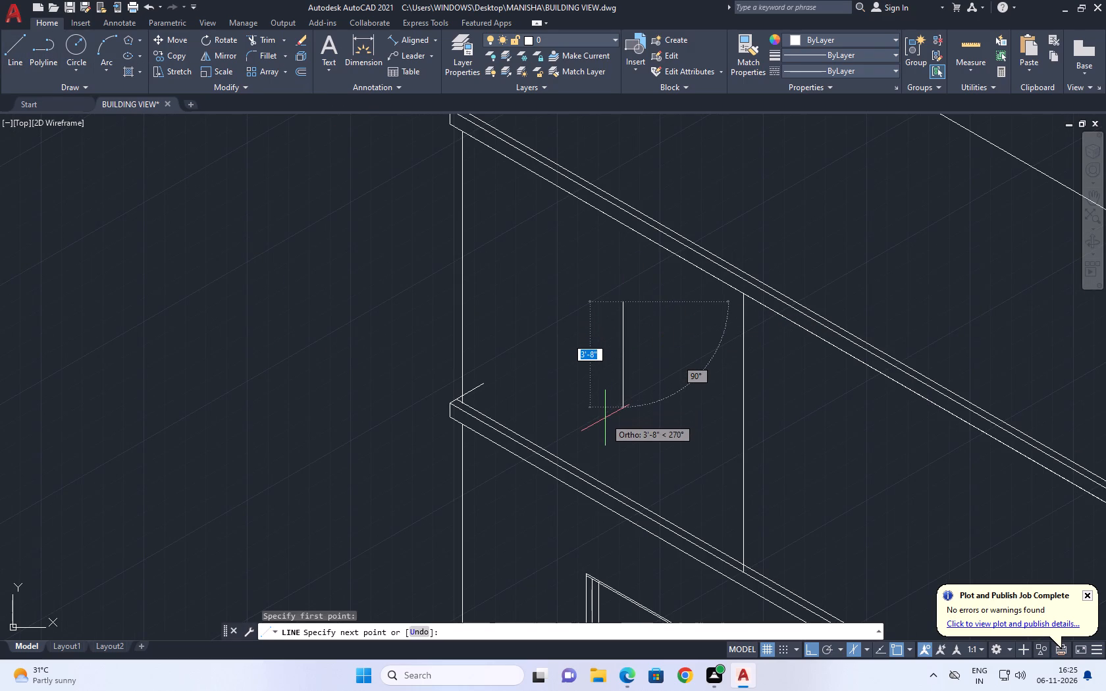
{"action": "type", "text": "4'"}
{"action": "key", "text": "Return"}
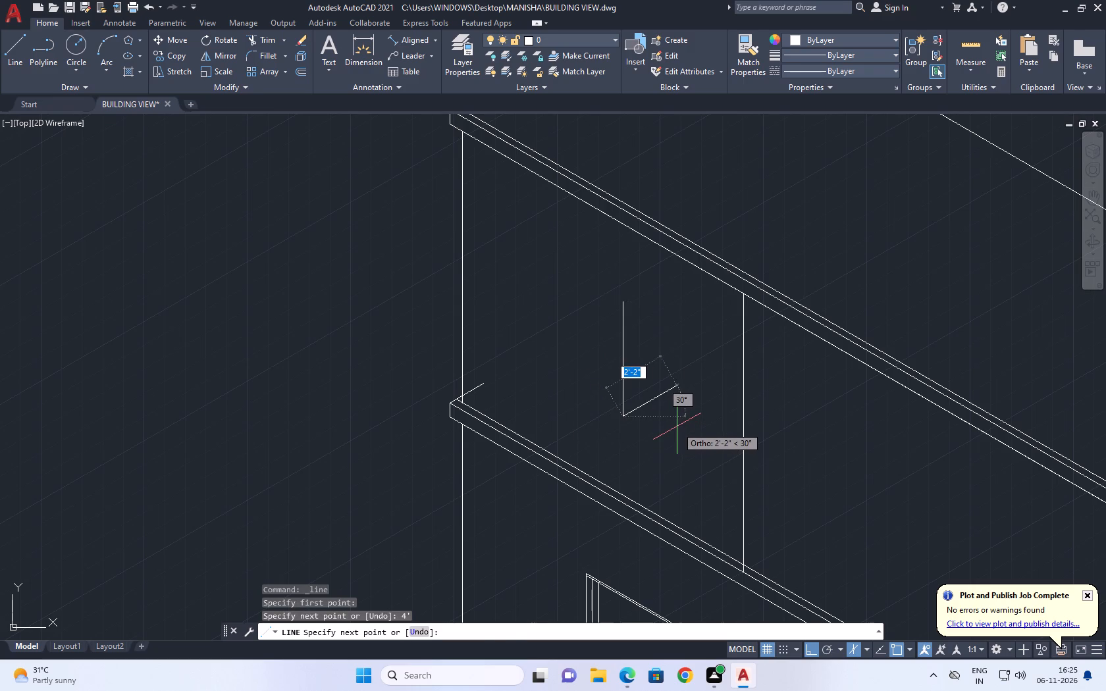
{"action": "key", "text": "F5"}
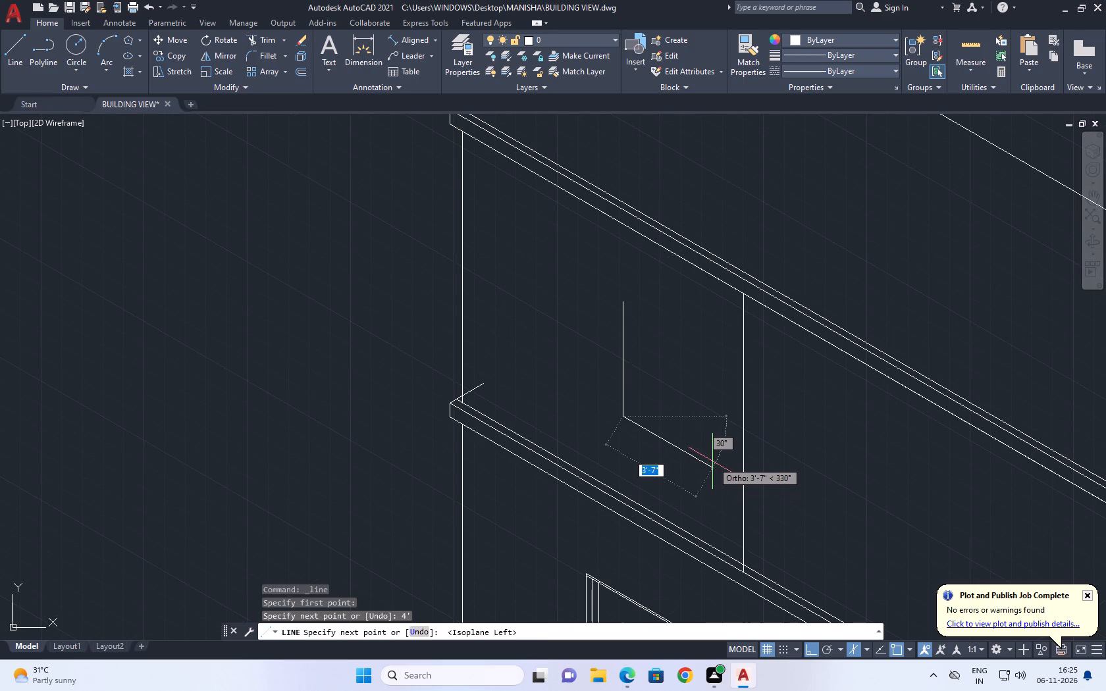
{"action": "type", "text": "4'"}
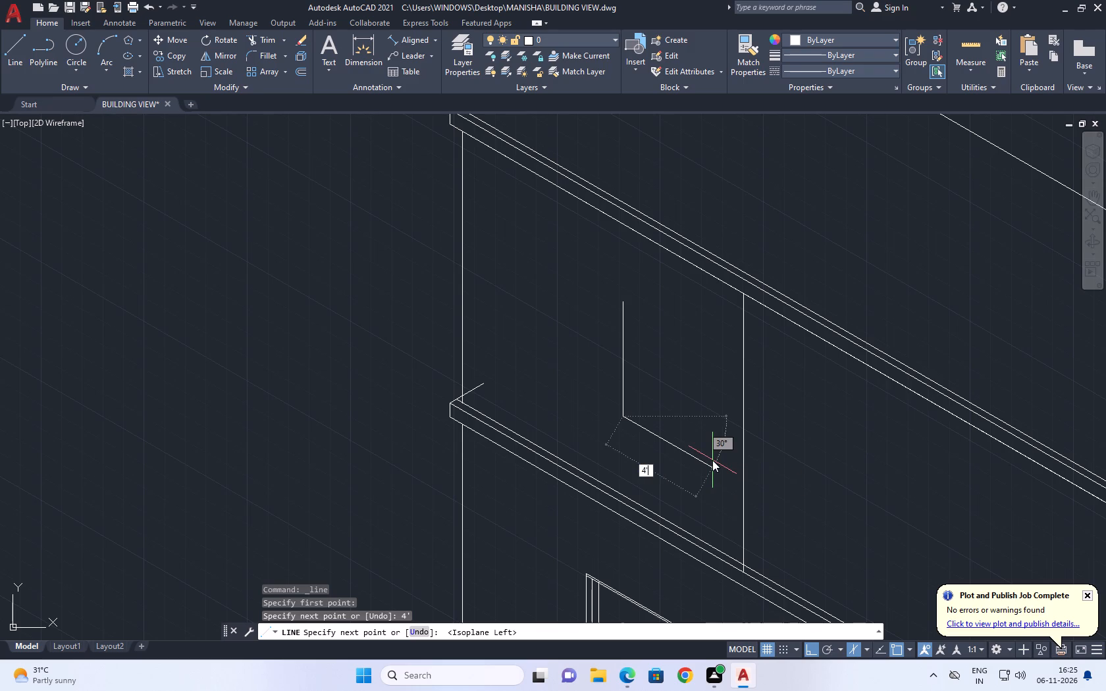
{"action": "key", "text": "Return"}
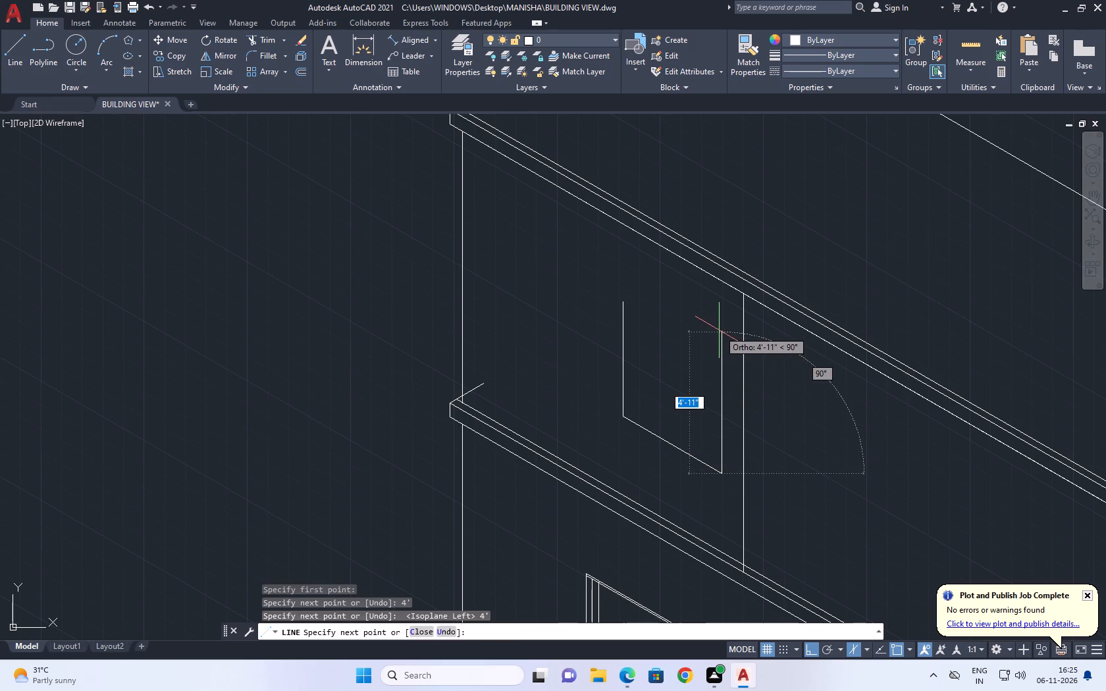
{"action": "type", "text": "4'"}
{"action": "key", "text": "Return"}
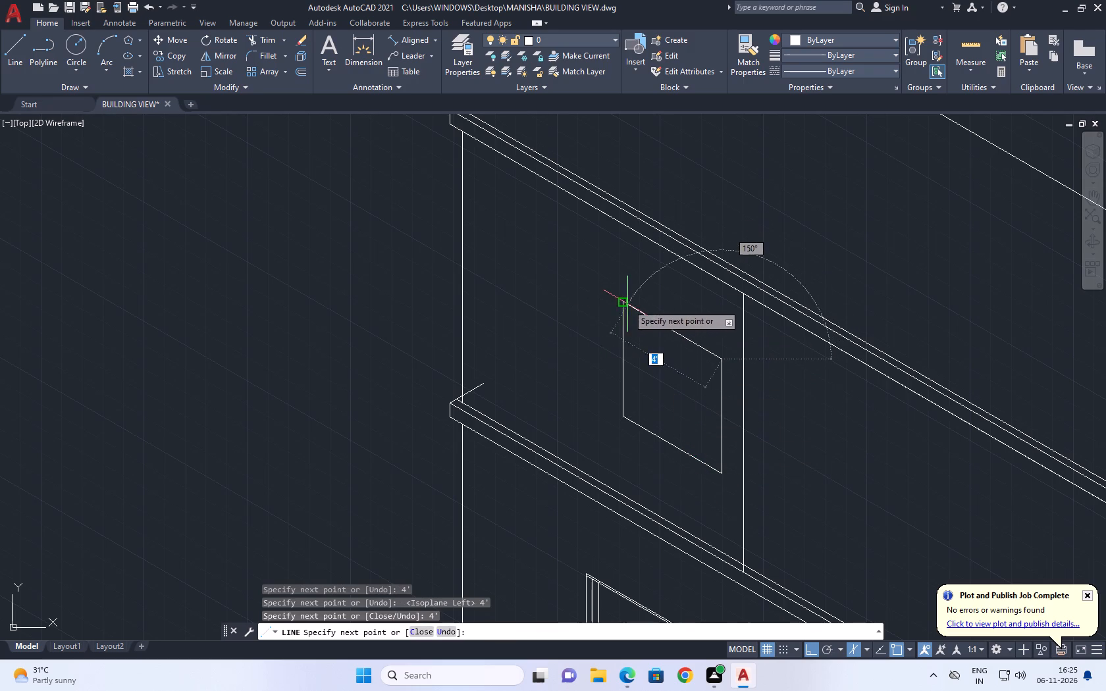
{"action": "left_click", "coordinate": [627, 304]}
{"action": "key", "text": "space"}
Draw a vertical centre line in the new window from the midpoint of its top edge to its bottom edge.
{"action": "key", "text": "space"}
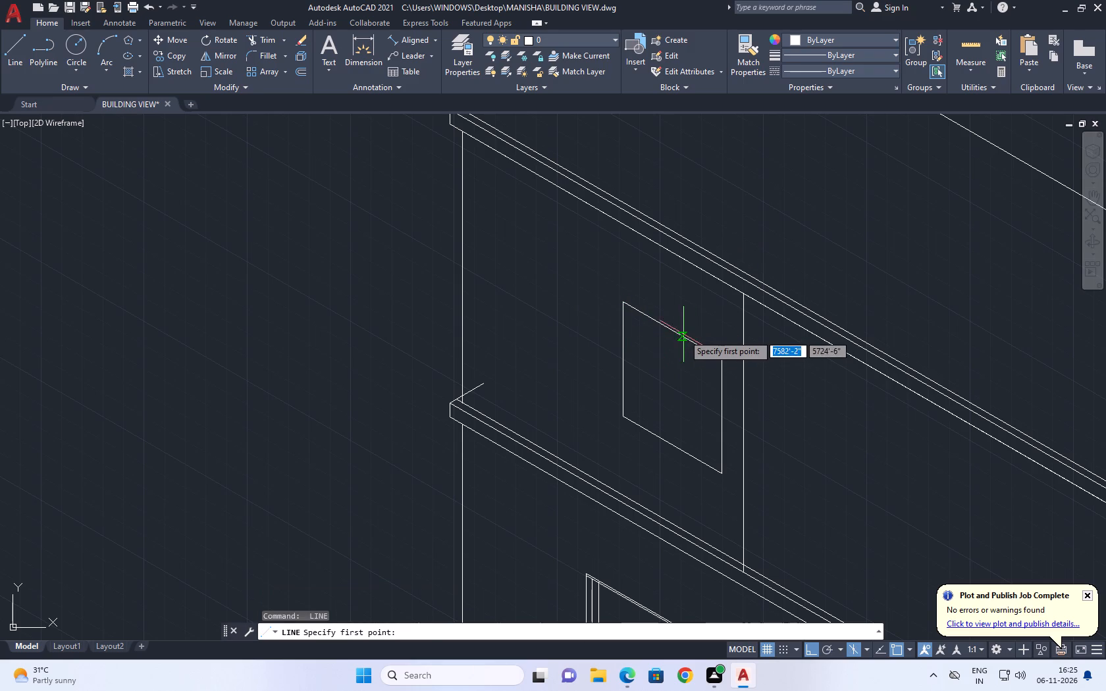
{"action": "left_click", "coordinate": [673, 334]}
{"action": "left_click", "coordinate": [669, 447]}
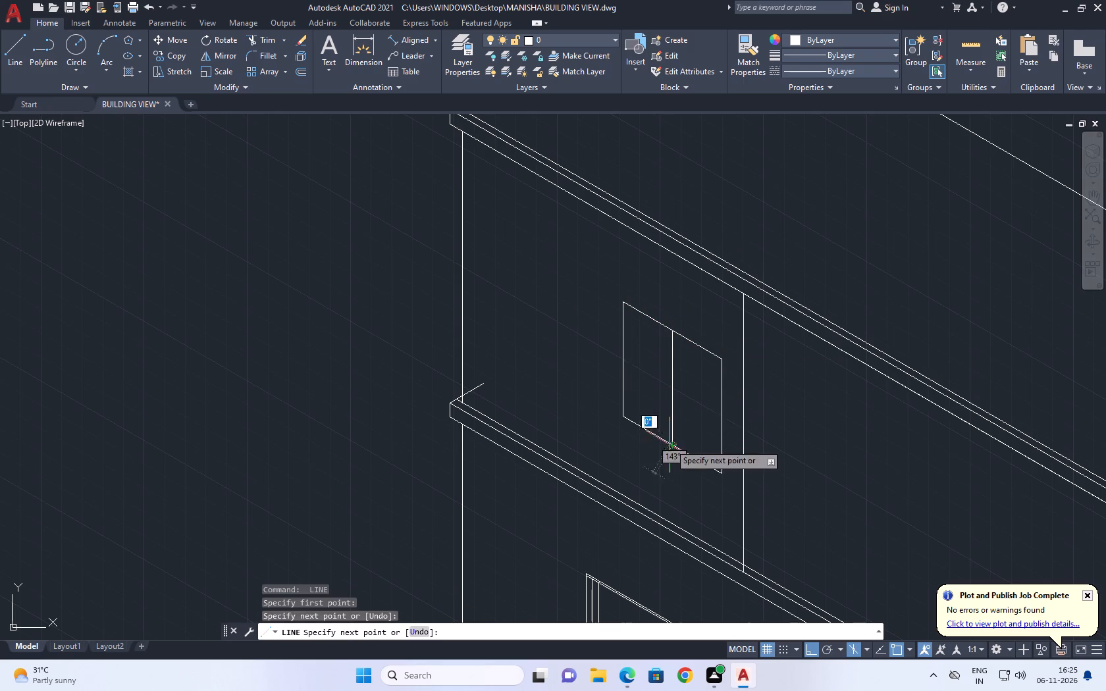
{"action": "key", "text": "space"}
Copy the window's vertical centre line 1" to each side.
{"action": "left_click", "coordinate": [673, 404]}
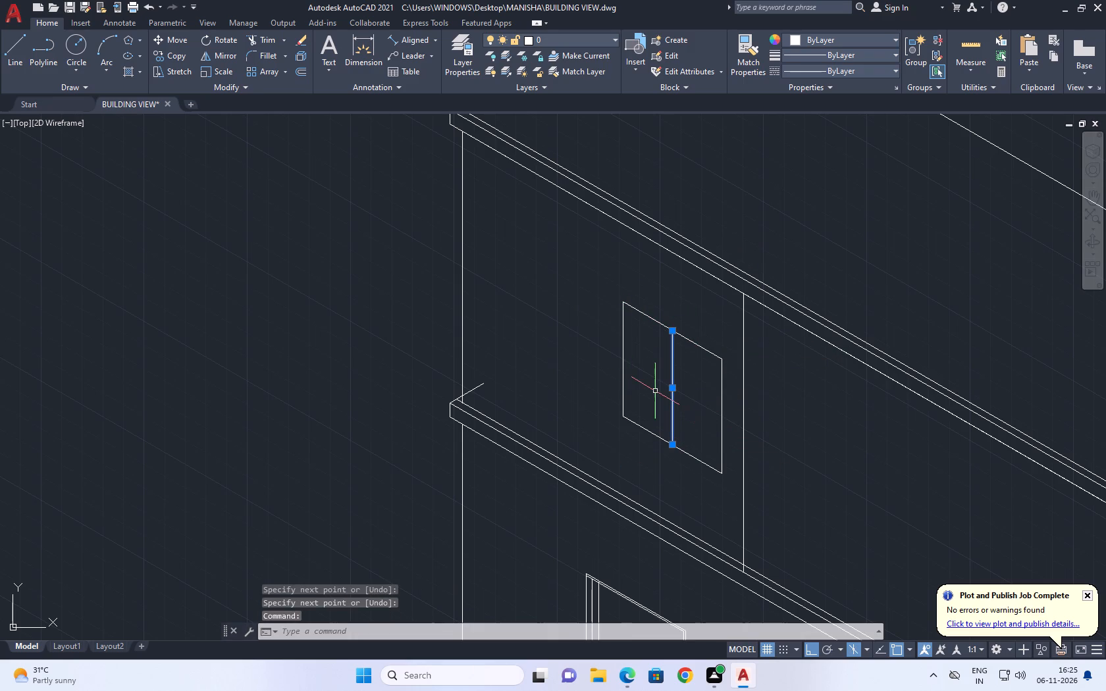
{"action": "type", "text": "CO"}
{"action": "key", "text": "space"}
{"action": "scroll", "coordinate": [654, 387], "scroll_direction": "up", "scroll_amount": 1}
{"action": "left_click", "coordinate": [656, 389]}
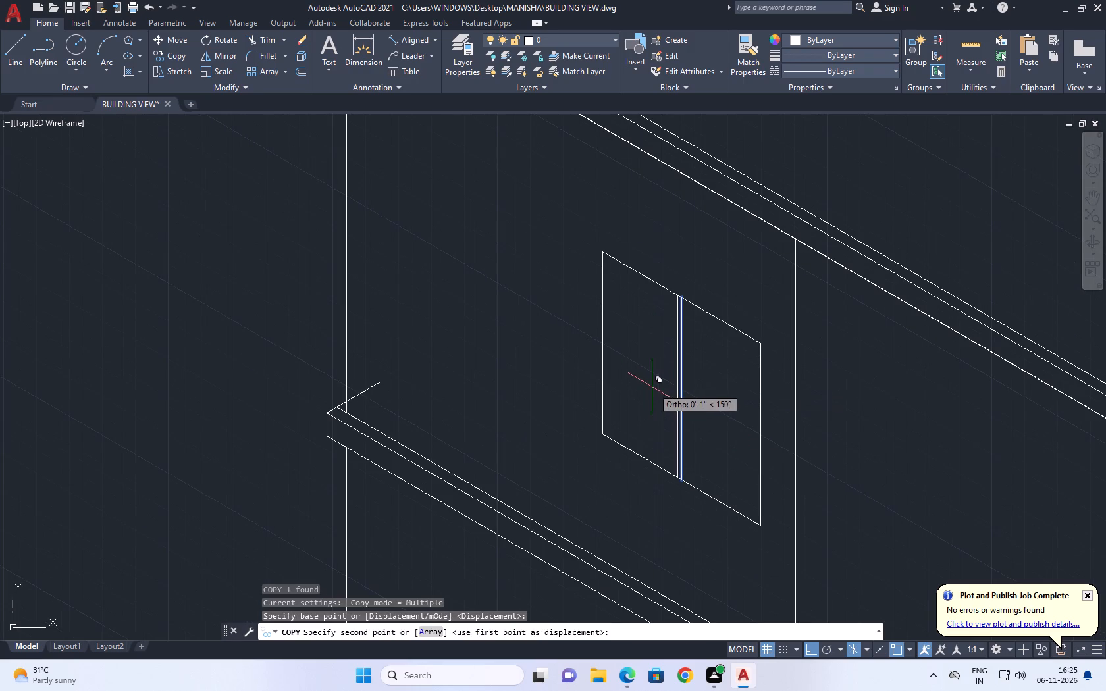
{"action": "key", "text": "1"}
{"action": "key", "text": "space"}
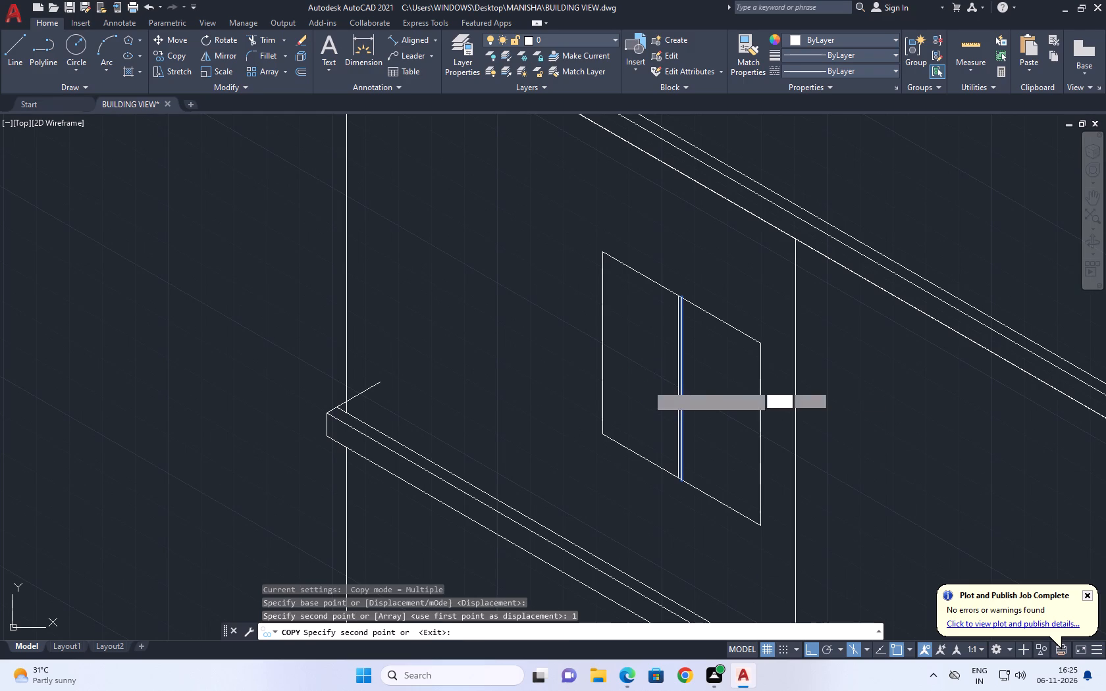
{"action": "type", "text": "1"}
{"action": "key", "text": "space"}
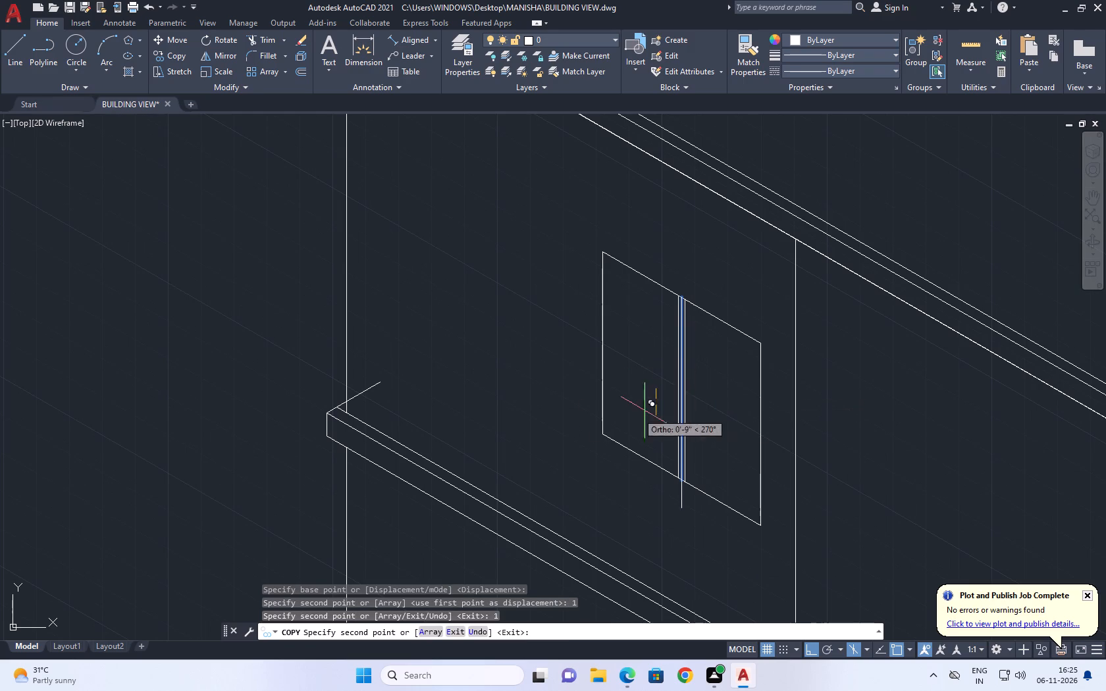
{"action": "key", "text": "space"}
Copy the new window's right vertical edge 0.5" inward along the wall direction.
{"action": "middle_click_drag", "start_coordinate": [712, 411], "coordinate": [729, 369]}
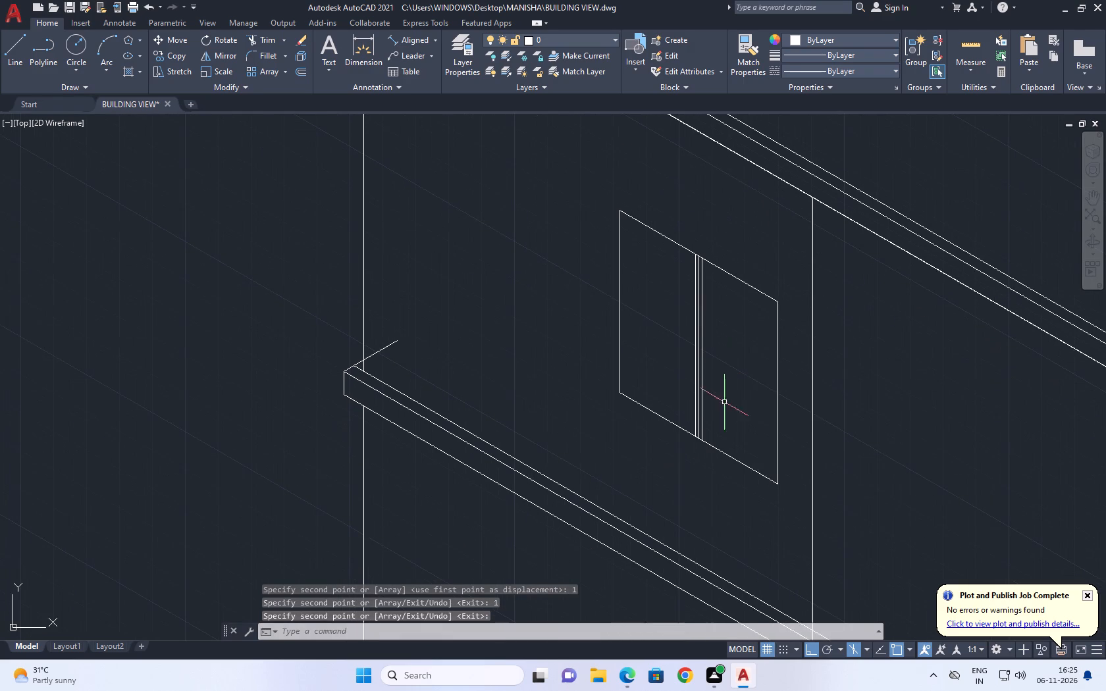
{"action": "left_click", "coordinate": [785, 409]}
{"action": "left_click", "coordinate": [758, 389]}
{"action": "key", "text": "c"}
{"action": "key", "text": "o"}
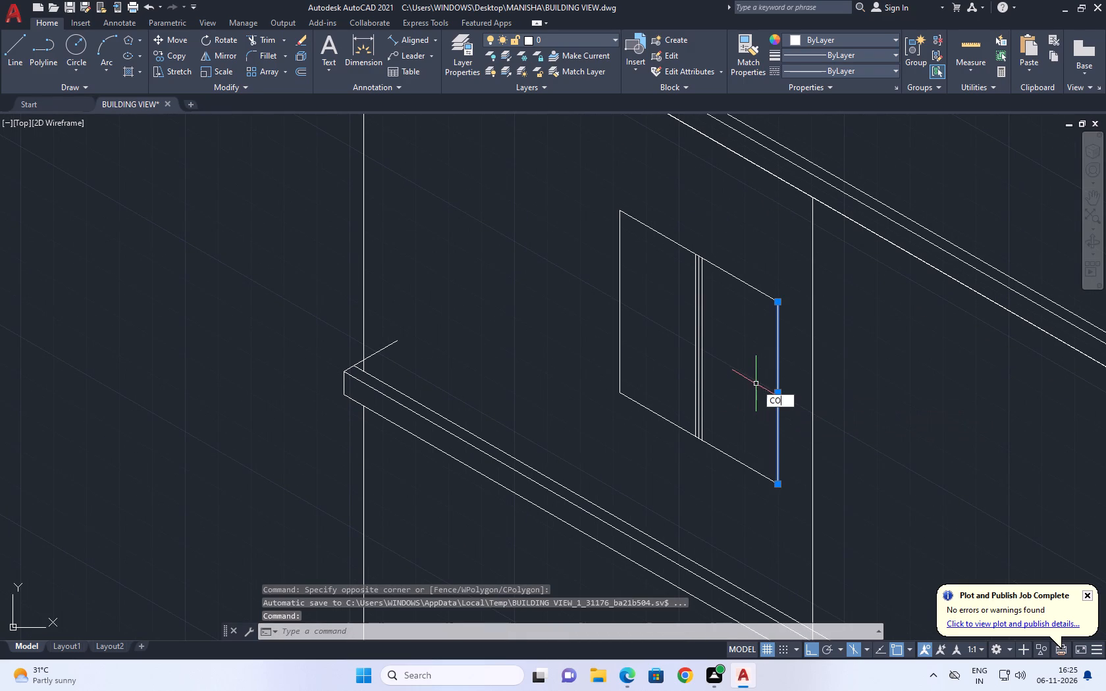
{"action": "left_click", "coordinate": [760, 384]}
{"action": "key", "text": "space"}
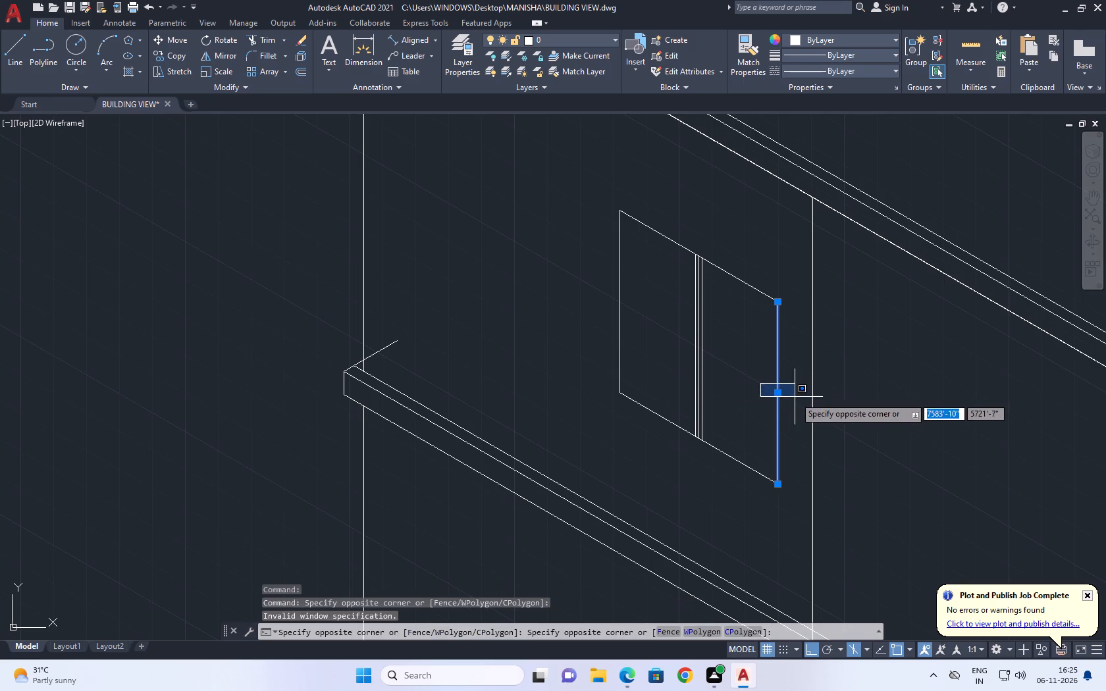
{"action": "key", "text": "space"}
{"action": "key", "text": "space"}
{"action": "left_click", "coordinate": [750, 408]}
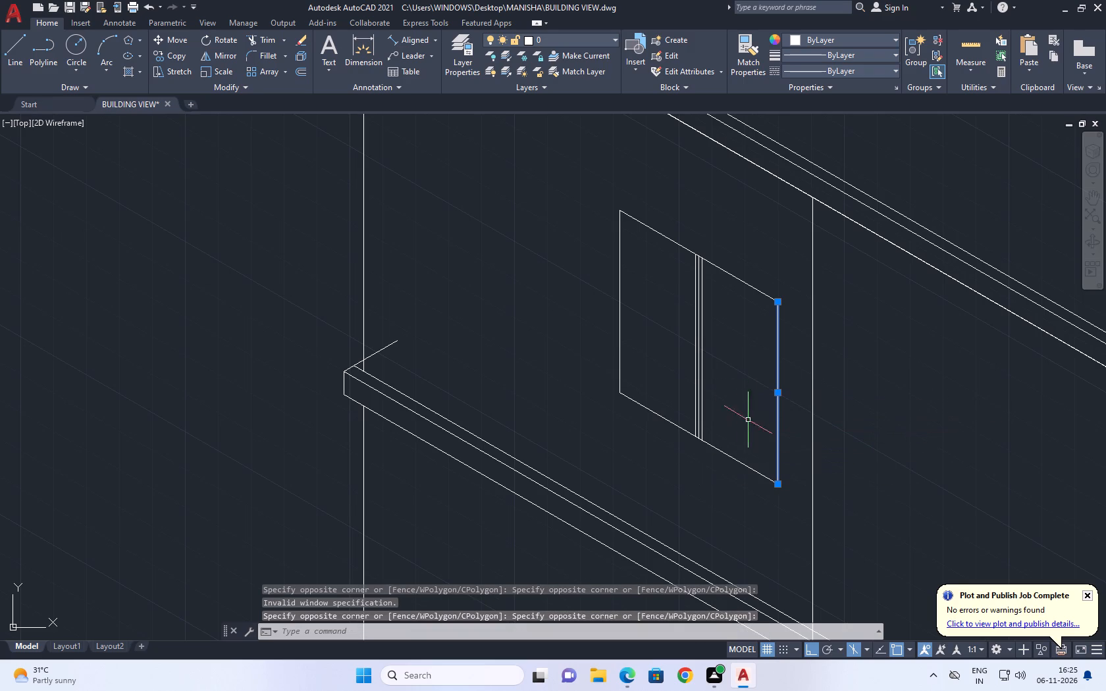
{"action": "key", "text": "c"}
{"action": "key", "text": "o"}
{"action": "key", "text": "space"}
{"action": "left_click", "coordinate": [769, 430]}
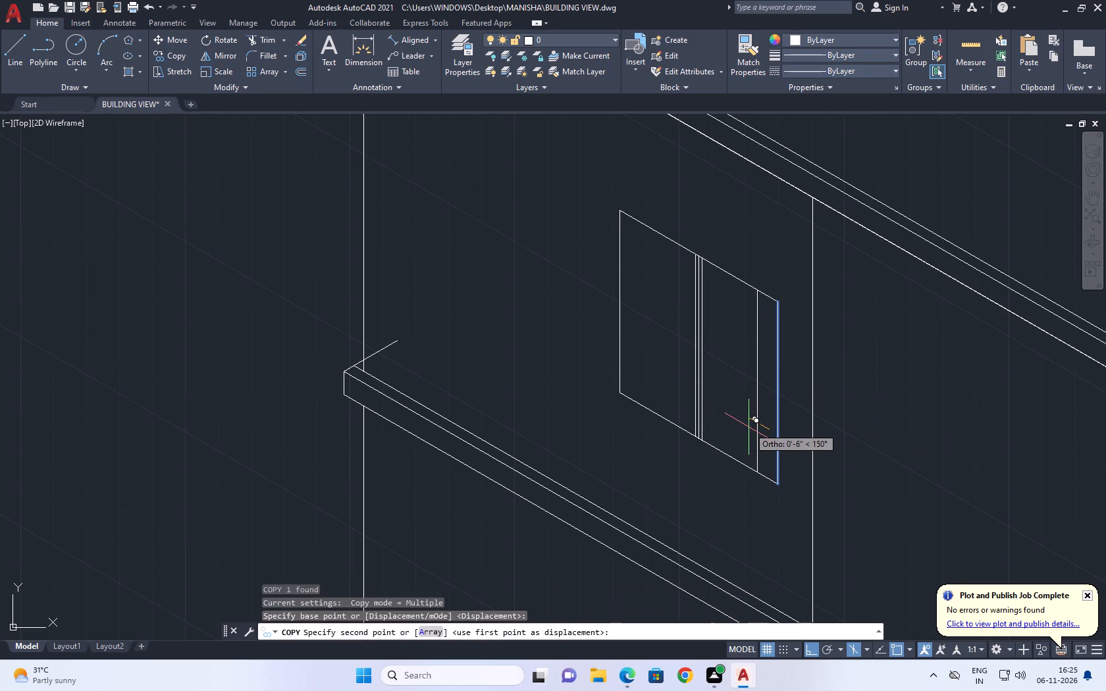
{"action": "type", "text": "0."}
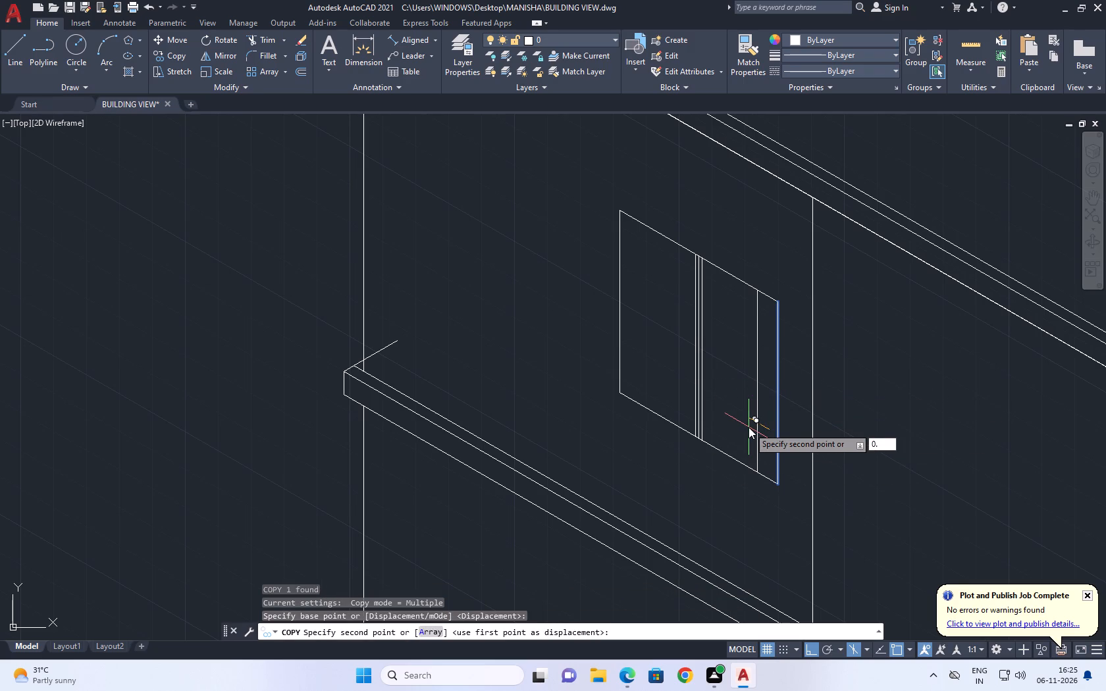
{"action": "key", "text": "1"}
{"action": "key", "text": "space"}
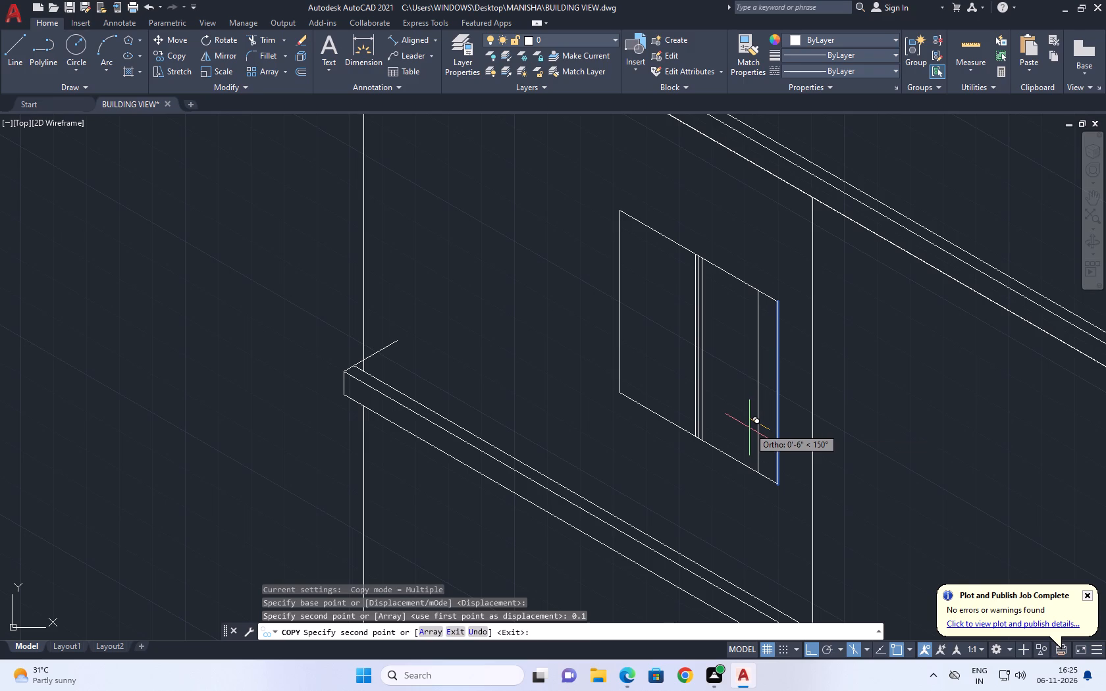
{"action": "key", "text": "ctrl+z"}
{"action": "type", "text": "0."}
{"action": "type", "text": "5"}
{"action": "key", "text": "space"}
{"action": "key", "text": "space"}
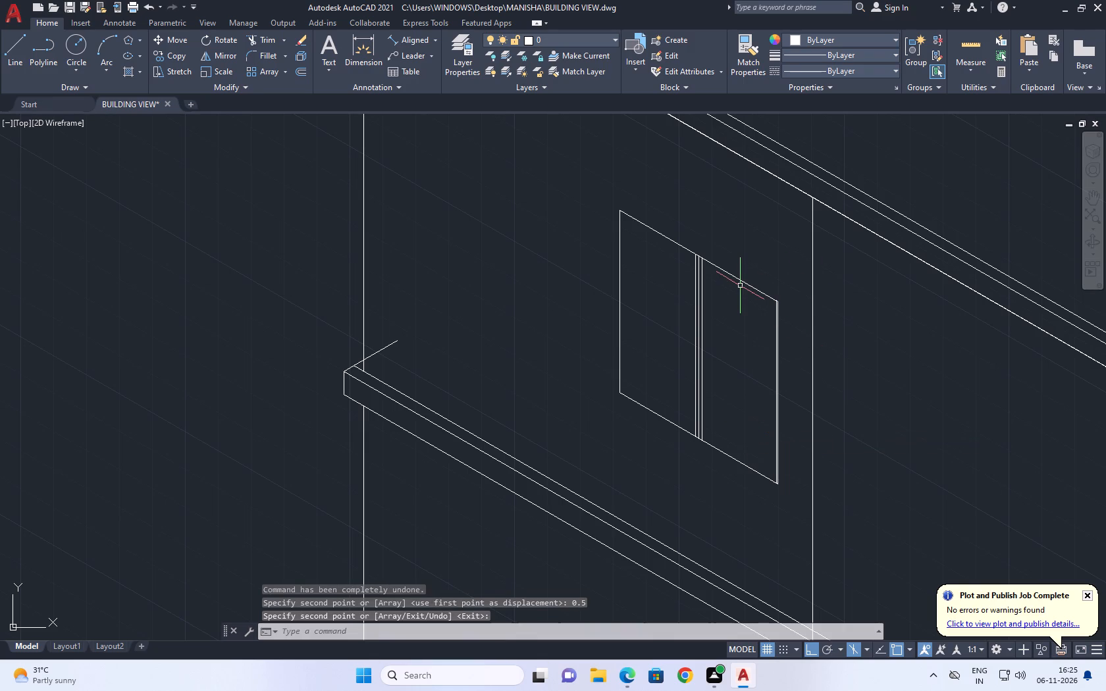
Copy the upper-storey window's top edge 0.5" straight down.
{"action": "left_click", "coordinate": [743, 284]}
{"action": "middle_click_drag", "start_coordinate": [741, 293], "coordinate": [785, 394]}
{"action": "key", "text": "c"}
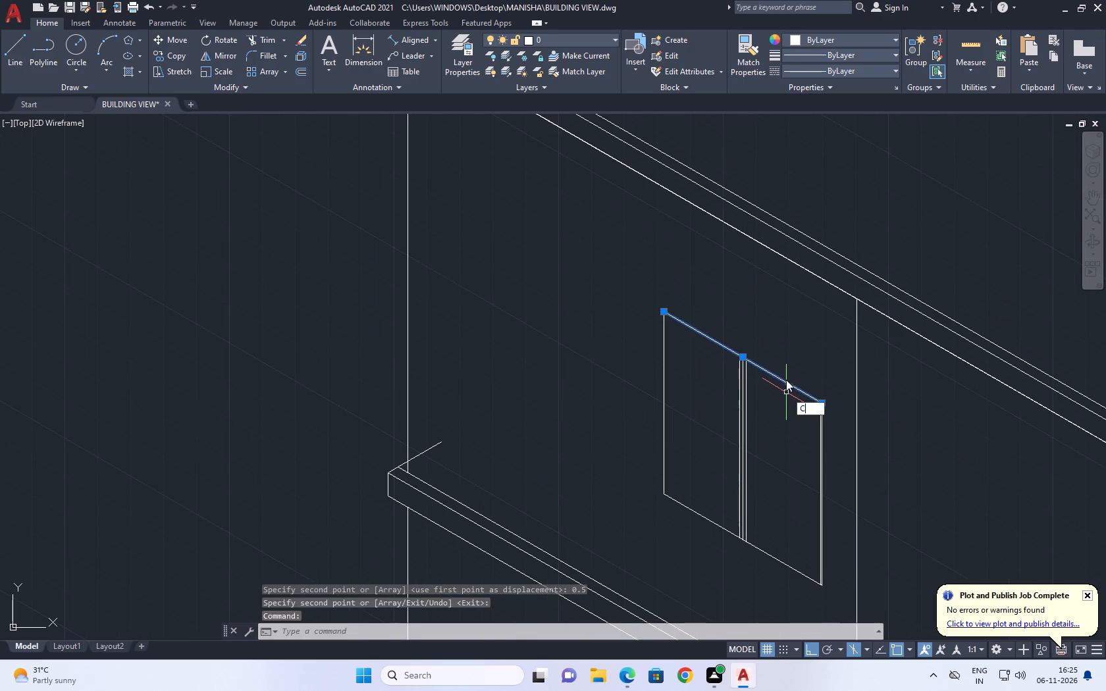
{"action": "type", "text": "O"}
{"action": "key", "text": "space"}
{"action": "left_click", "coordinate": [786, 373]}
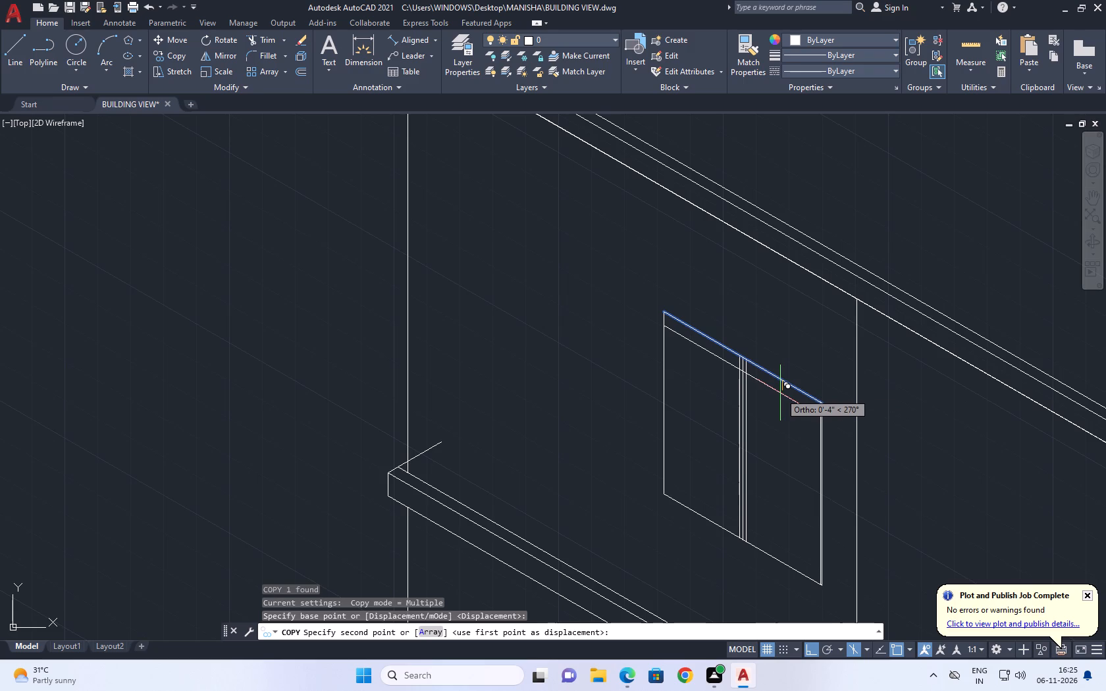
{"action": "key", "text": "0"}
{"action": "key", "text": "period"}
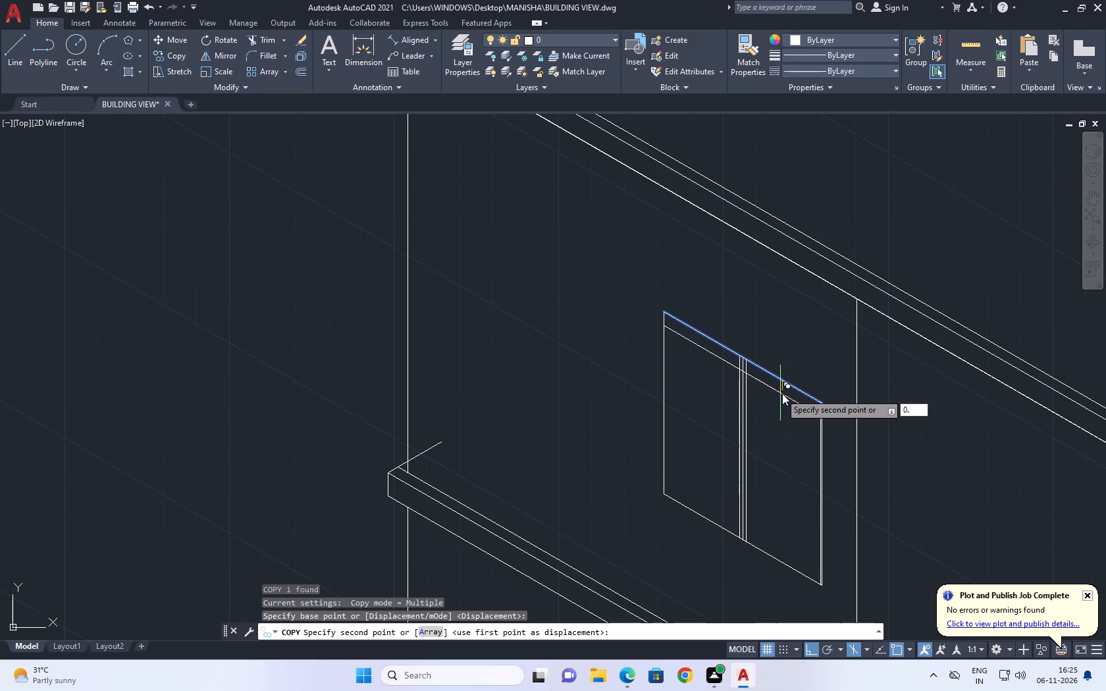
{"action": "key", "text": "5"}
{"action": "key", "text": "space"}
{"action": "key", "text": "space"}
Copy the window's left vertical edge 2" along the 30° depth direction, using the top isoplane.
{"action": "middle_click_drag", "start_coordinate": [649, 401], "coordinate": [734, 415]}
{"action": "left_click", "coordinate": [747, 424]}
{"action": "left_click", "coordinate": [745, 424]}
{"action": "left_click", "coordinate": [748, 420]}
{"action": "left_click", "coordinate": [765, 396]}
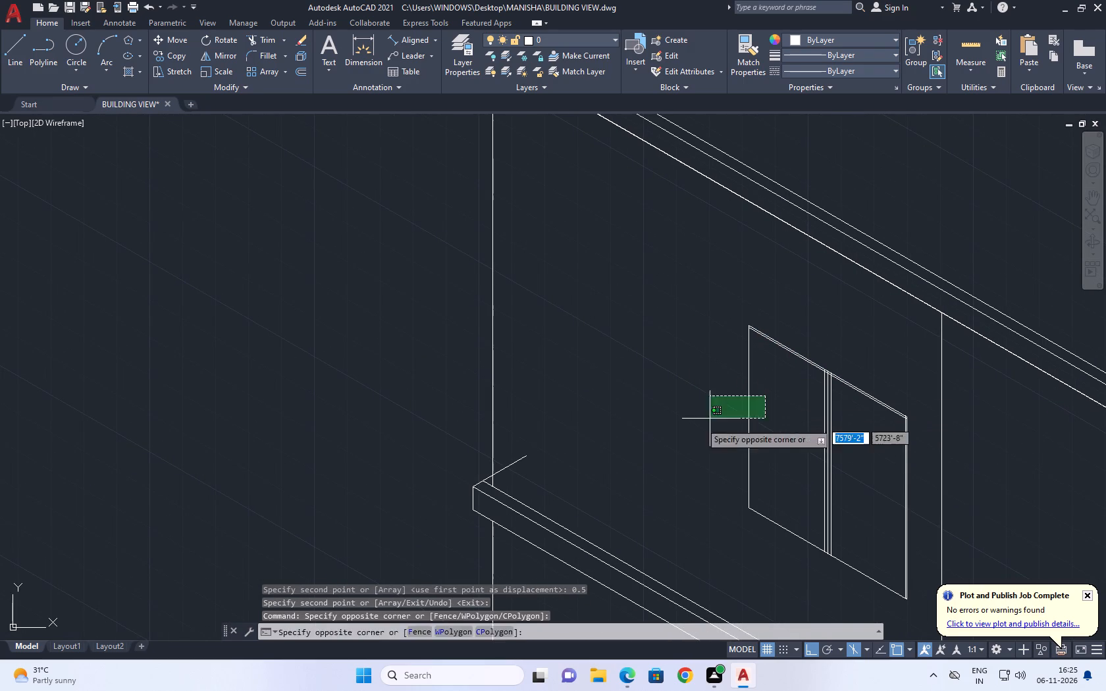
{"action": "left_click", "coordinate": [700, 424]}
{"action": "middle_click_drag", "start_coordinate": [731, 421], "coordinate": [588, 451]}
{"action": "key", "text": "c"}
{"action": "key", "text": "o"}
{"action": "key", "text": "space"}
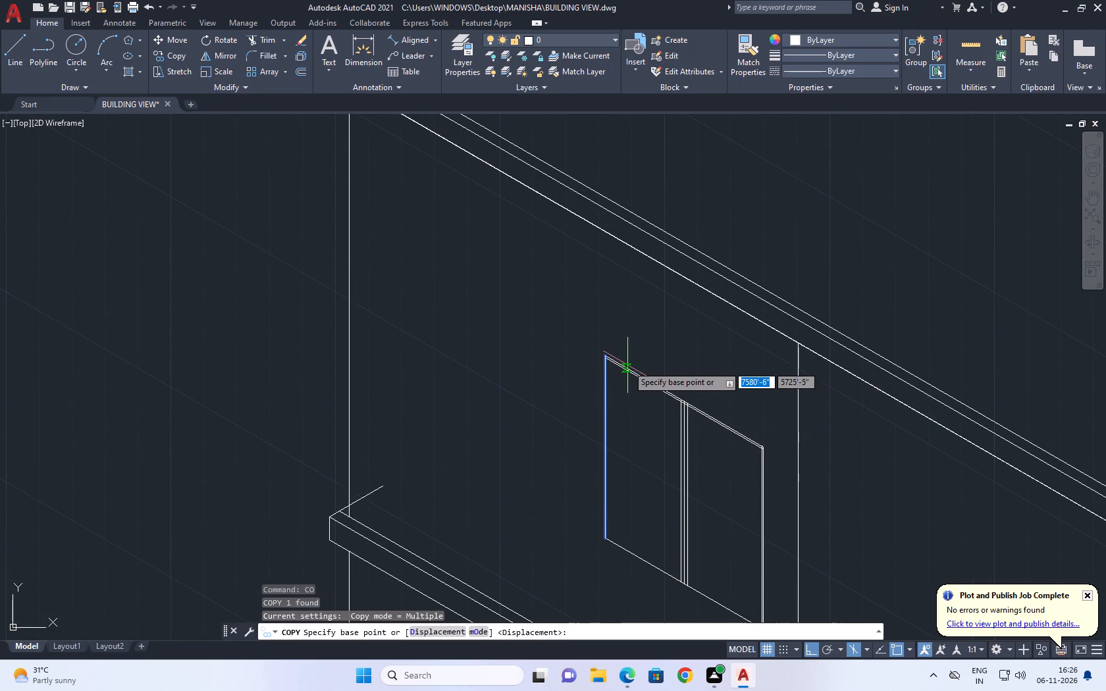
{"action": "left_click", "coordinate": [604, 353]}
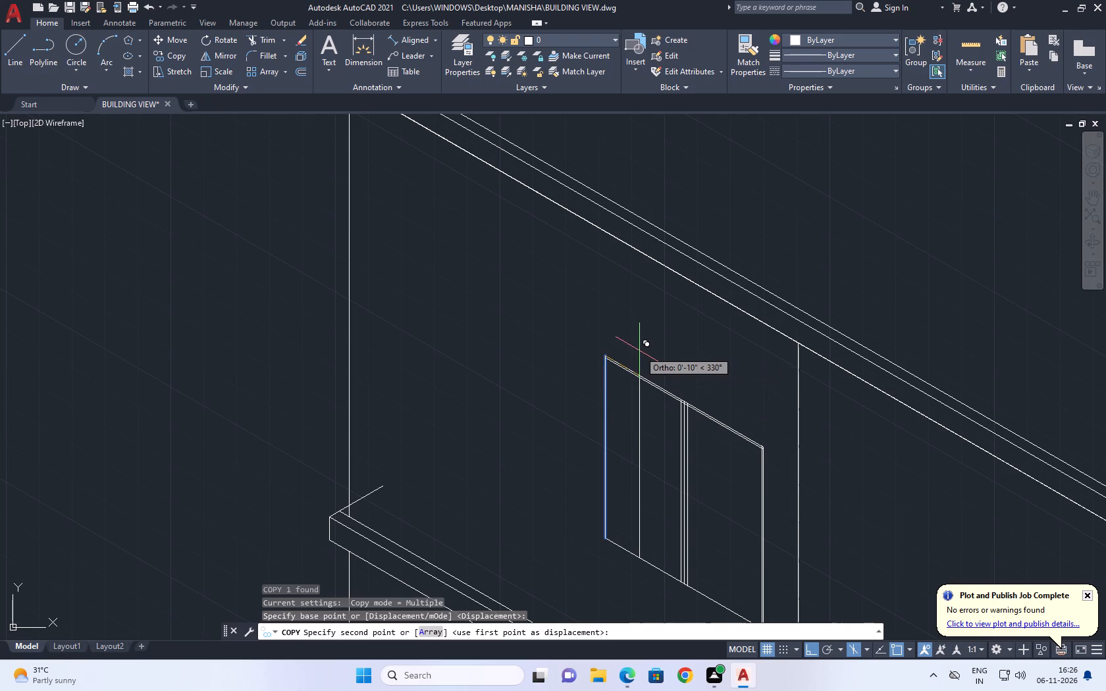
{"action": "key", "text": "F5"}
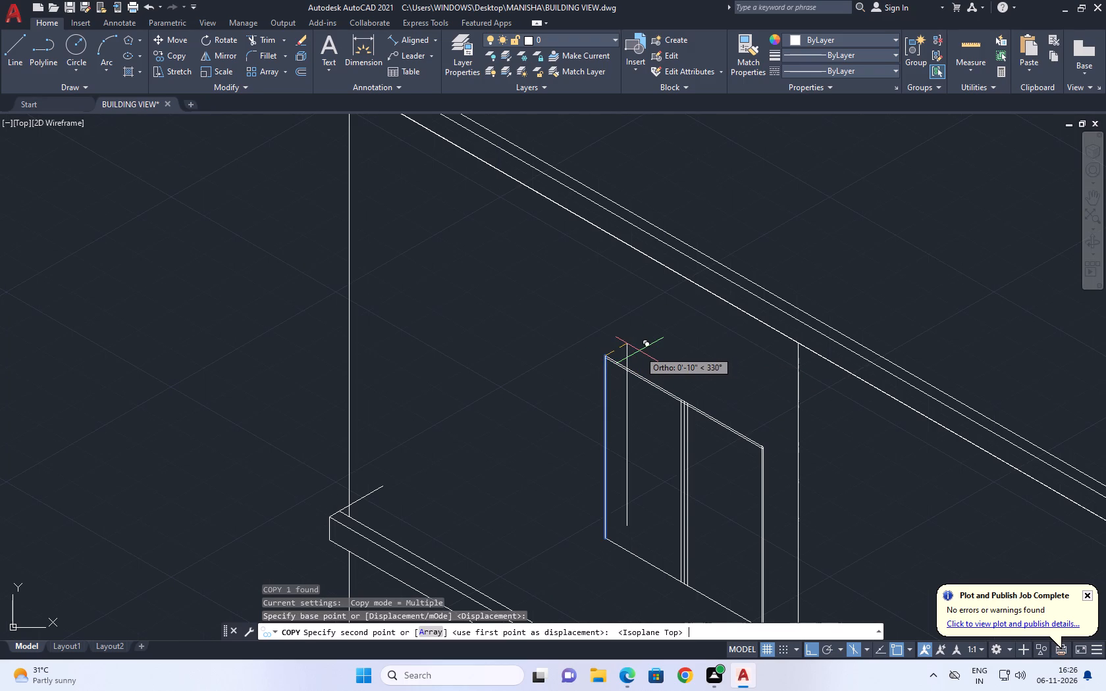
{"action": "key", "text": "2"}
{"action": "key", "text": "Return"}
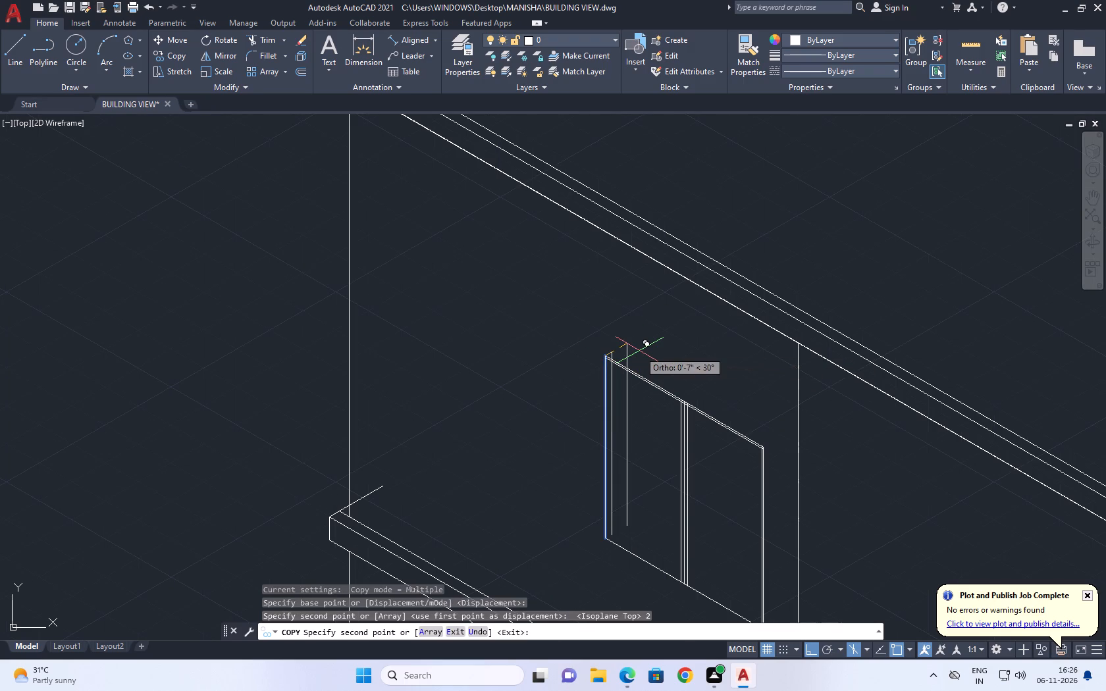
{"action": "key", "text": "space"}
Trim the copied depth line where it projects above the window's inner top line.
{"action": "middle_click_drag", "start_coordinate": [622, 551], "coordinate": [667, 442]}
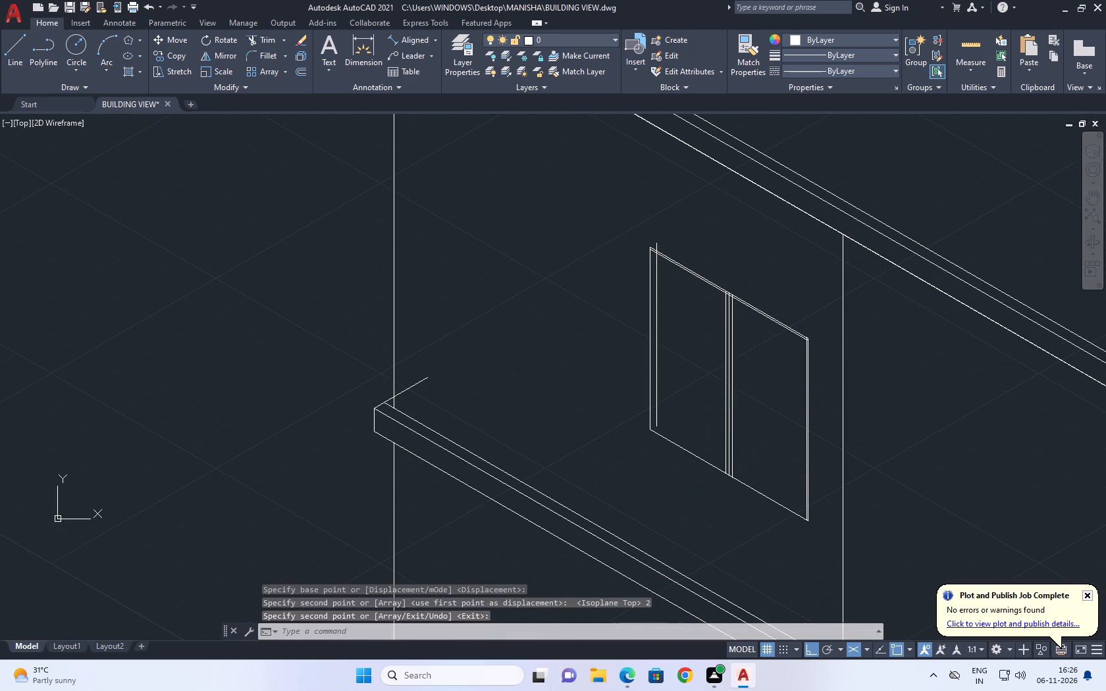
{"action": "type", "text": "TR"}
{"action": "scroll", "coordinate": [668, 431], "scroll_direction": "up", "scroll_amount": 1}
{"action": "key", "text": "space"}
{"action": "middle_click_drag", "start_coordinate": [686, 270], "coordinate": [653, 486]}
{"action": "scroll", "coordinate": [611, 359], "scroll_direction": "up", "scroll_amount": 2}
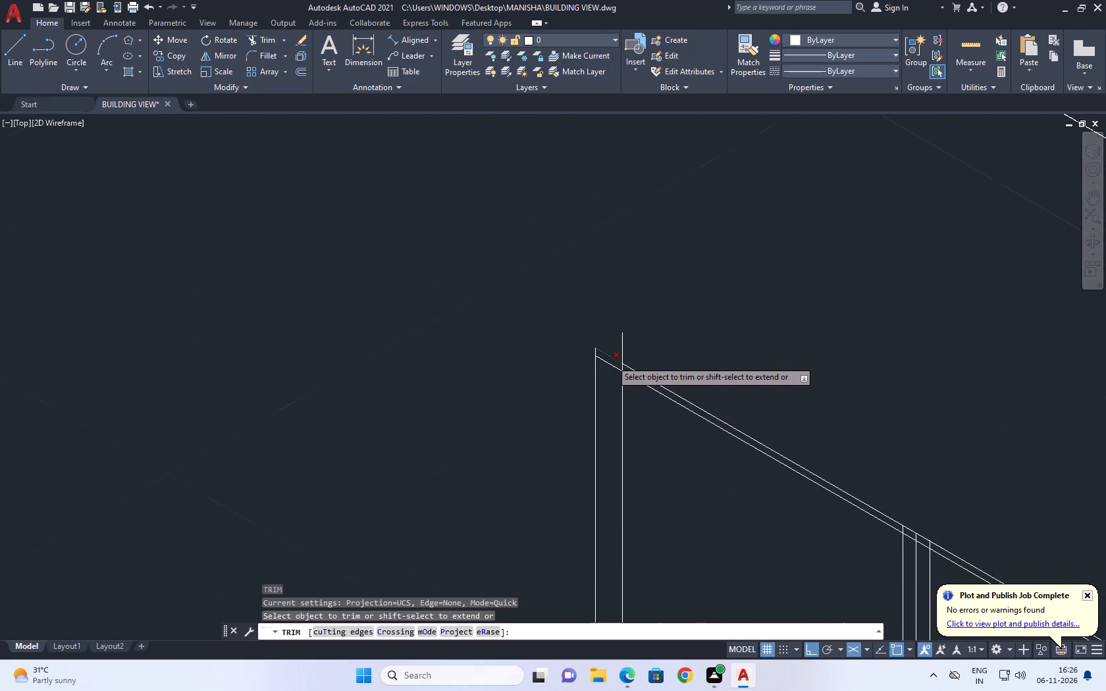
{"action": "left_click", "coordinate": [623, 349]}
{"action": "scroll", "coordinate": [629, 373], "scroll_direction": "up", "scroll_amount": 2}
{"action": "left_click", "coordinate": [599, 352]}
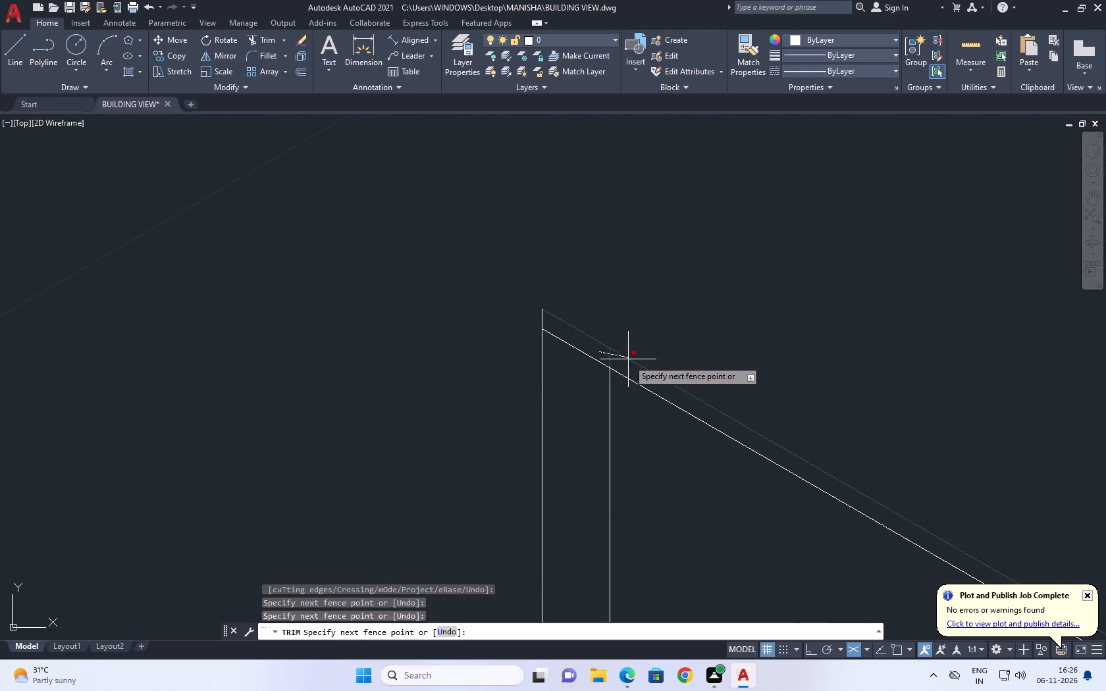
{"action": "left_click", "coordinate": [623, 365]}
{"action": "scroll", "coordinate": [619, 280], "scroll_direction": "down", "scroll_amount": 4}
{"action": "key", "text": "space"}
Copy the window's bottom edge from its left corner to the lower end of the 2" depth line.
{"action": "middle_click_drag", "start_coordinate": [617, 403], "coordinate": [601, 276]}
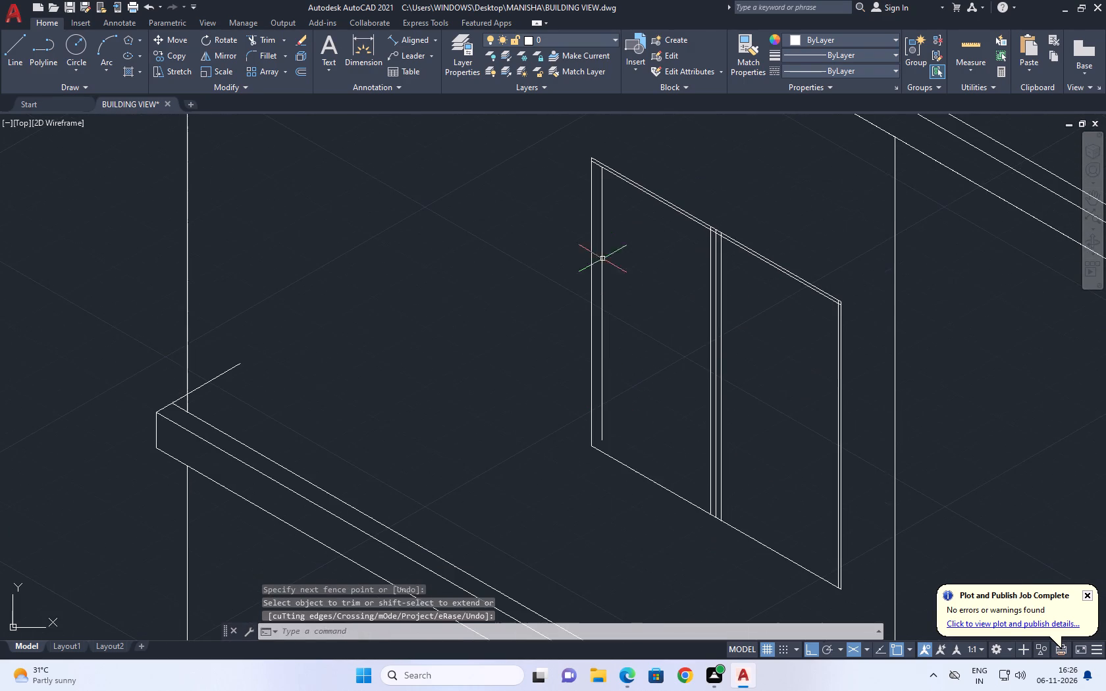
{"action": "left_click", "coordinate": [640, 480]}
{"action": "left_click", "coordinate": [632, 458]}
{"action": "middle_click_drag", "start_coordinate": [633, 461], "coordinate": [561, 463]}
{"action": "key", "text": "c"}
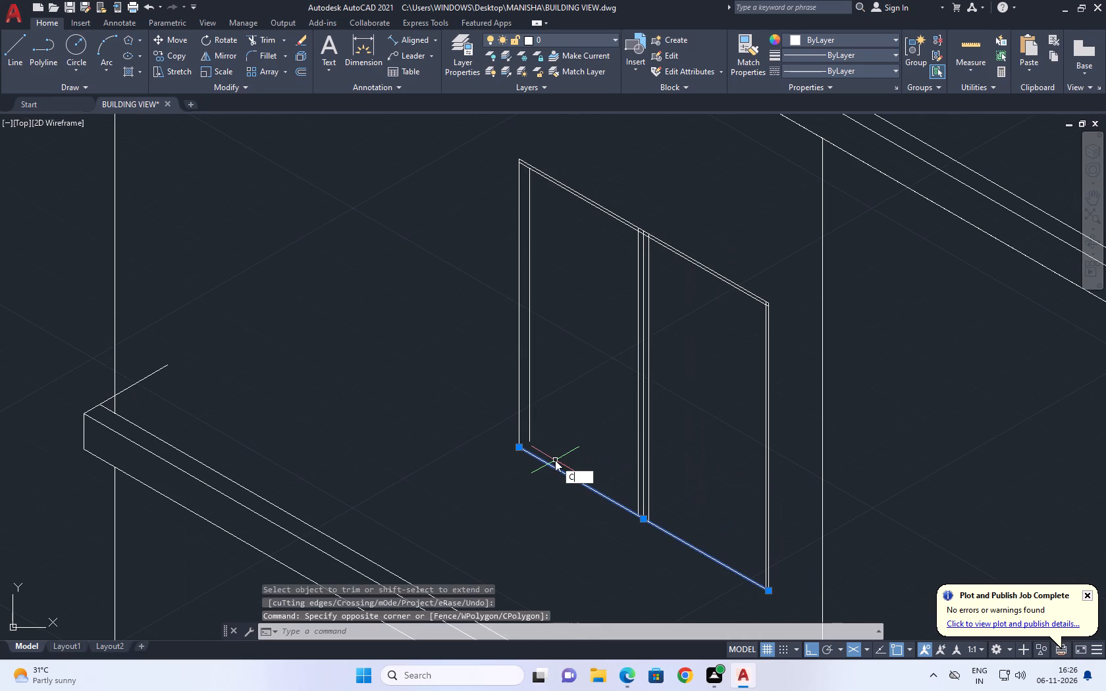
{"action": "type", "text": "O"}
{"action": "key", "text": "space"}
{"action": "scroll", "coordinate": [513, 441], "scroll_direction": "up", "scroll_amount": 2}
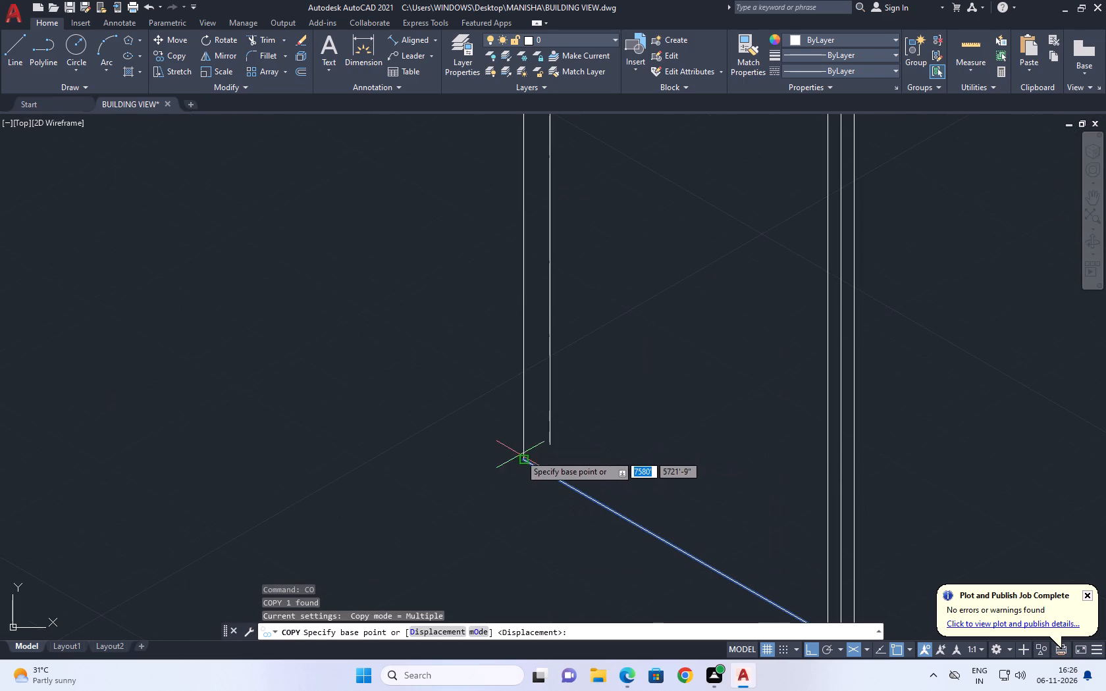
{"action": "left_click", "coordinate": [523, 459]}
{"action": "left_click", "coordinate": [543, 441]}
{"action": "key", "text": "space"}
Trim the copied bottom line back to the inner right edge at the window's lower right corner.
{"action": "scroll", "coordinate": [574, 294], "scroll_direction": "down", "scroll_amount": 5}
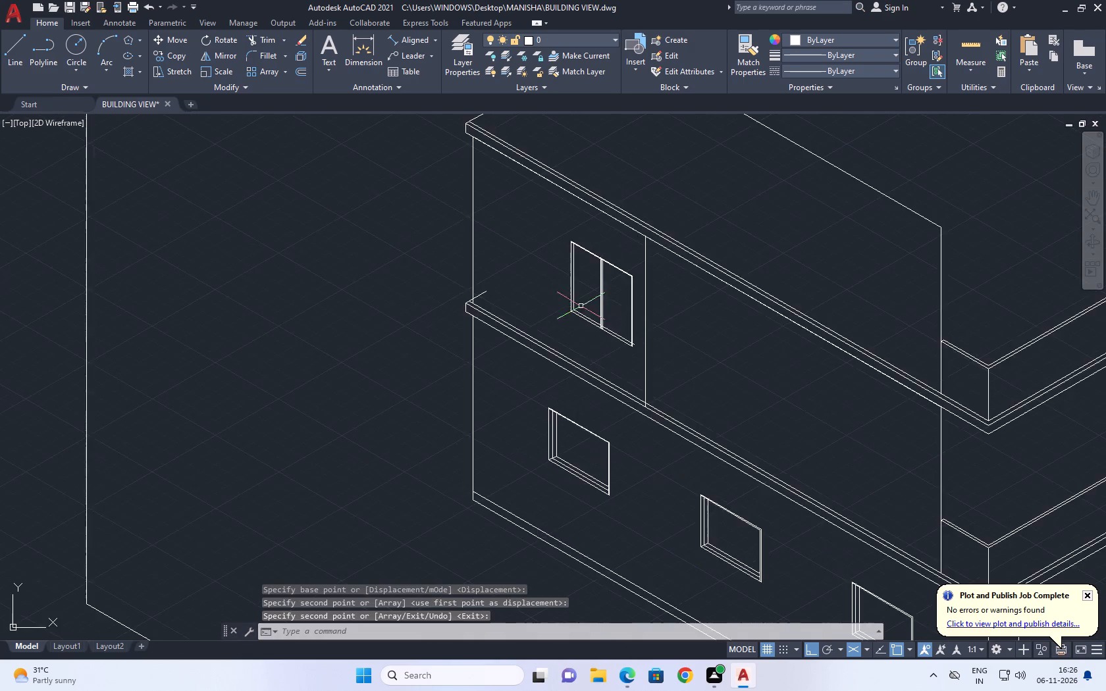
{"action": "scroll", "coordinate": [616, 349], "scroll_direction": "up", "scroll_amount": 3}
{"action": "middle_click_drag", "start_coordinate": [612, 321], "coordinate": [631, 376]}
{"action": "key", "text": "t"}
{"action": "key", "text": "r"}
{"action": "key", "text": "space"}
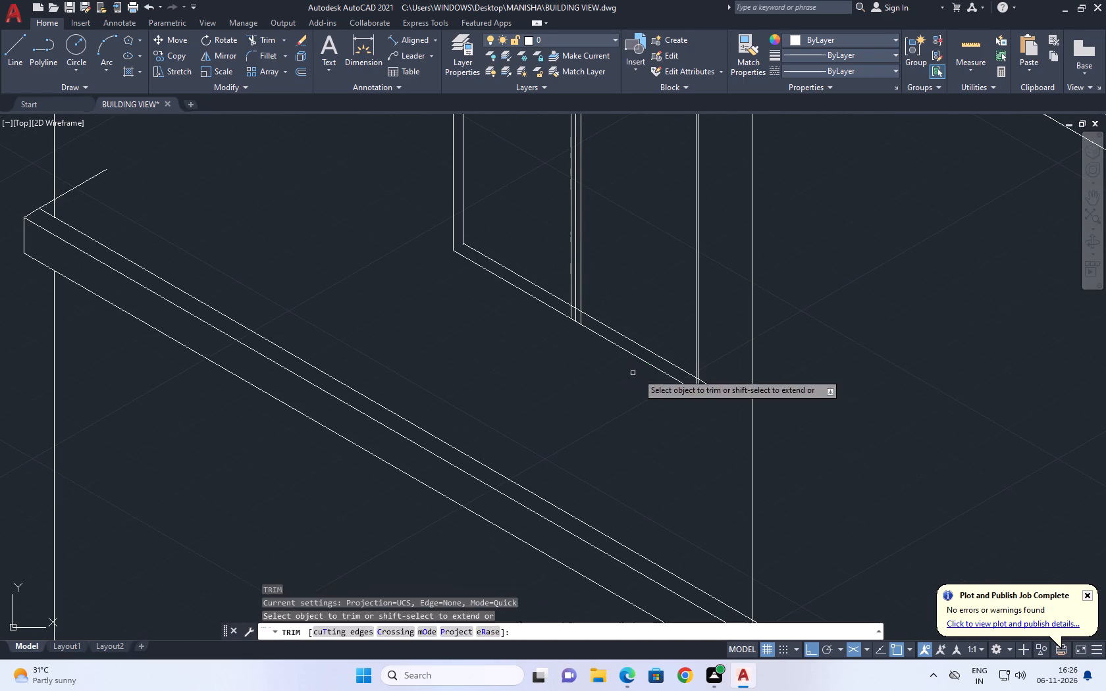
{"action": "scroll", "coordinate": [679, 372], "scroll_direction": "up", "scroll_amount": 3}
{"action": "scroll", "coordinate": [751, 409], "scroll_direction": "up", "scroll_amount": 2}
{"action": "left_click_drag", "start_coordinate": [746, 364], "coordinate": [747, 372]}
{"action": "left_click_drag", "start_coordinate": [675, 510], "coordinate": [677, 517]}
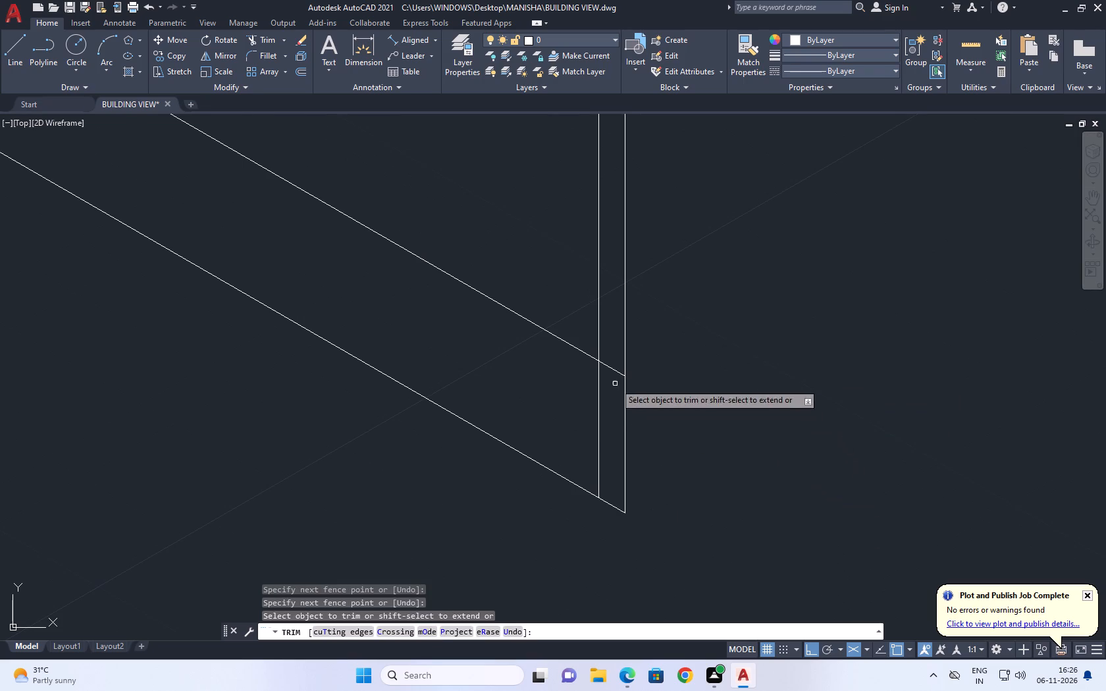
{"action": "left_click", "coordinate": [618, 372]}
Trim the crossing lines at the foot of the centre mullion, leaving only its middle line reaching the bottom edge.
{"action": "scroll", "coordinate": [623, 394], "scroll_direction": "down", "scroll_amount": 4}
{"action": "middle_click_drag", "start_coordinate": [406, 320], "coordinate": [837, 564]}
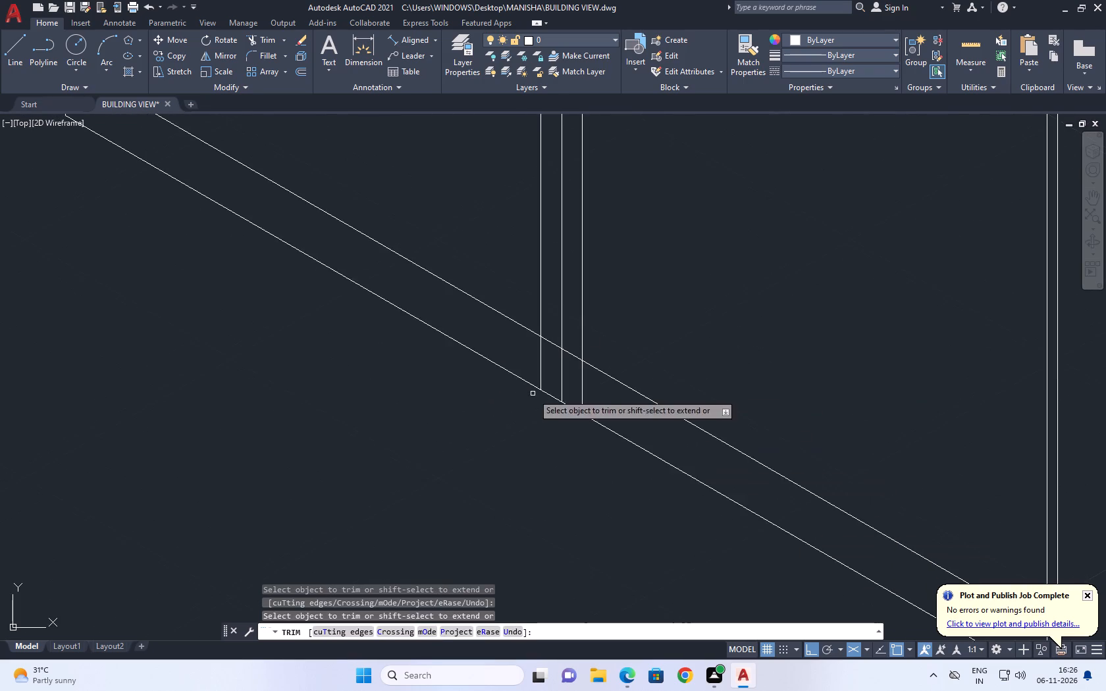
{"action": "middle_click_drag", "start_coordinate": [548, 399], "coordinate": [614, 457]}
{"action": "scroll", "coordinate": [654, 423], "scroll_direction": "up", "scroll_amount": 3}
{"action": "left_click", "coordinate": [608, 374]}
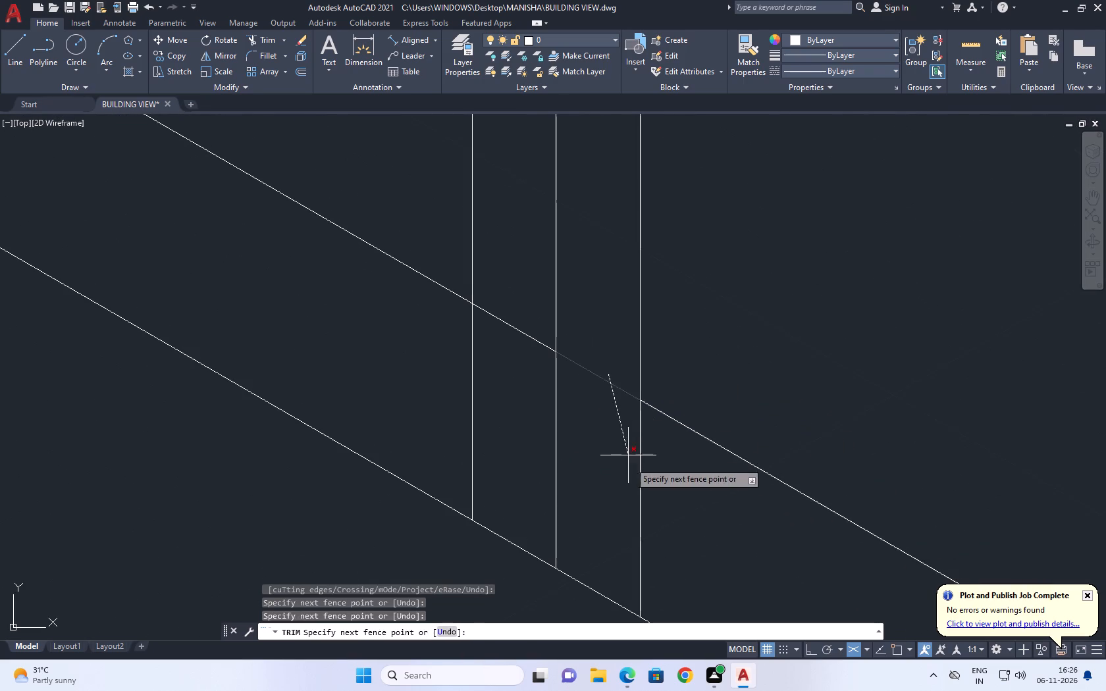
{"action": "left_click", "coordinate": [644, 498]}
{"action": "scroll", "coordinate": [668, 419], "scroll_direction": "down", "scroll_amount": 7}
{"action": "scroll", "coordinate": [663, 413], "scroll_direction": "up", "scroll_amount": 5}
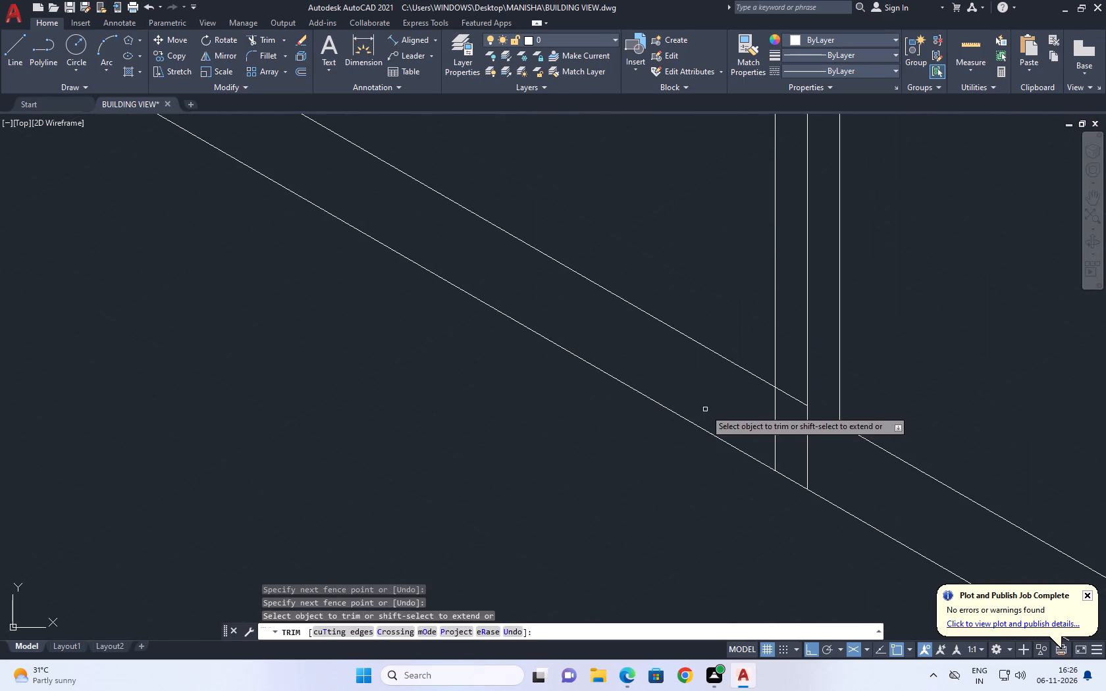
{"action": "left_click", "coordinate": [791, 384]}
{"action": "left_click", "coordinate": [766, 412]}
{"action": "scroll", "coordinate": [766, 410], "scroll_direction": "down", "scroll_amount": 1}
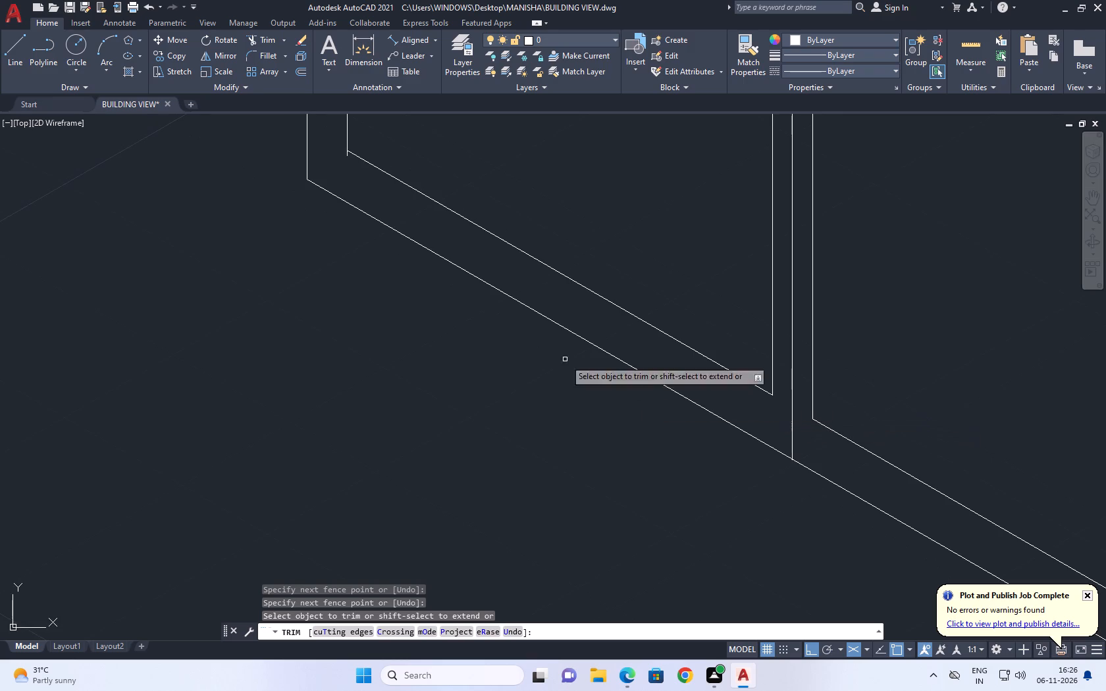
Trim the excess line ends at the left pane's lower and upper left inner corners.
{"action": "middle_click_drag", "start_coordinate": [565, 359], "coordinate": [691, 515]}
{"action": "scroll", "coordinate": [481, 307], "scroll_direction": "up", "scroll_amount": 4}
{"action": "left_click", "coordinate": [456, 307]}
{"action": "left_click", "coordinate": [420, 290]}
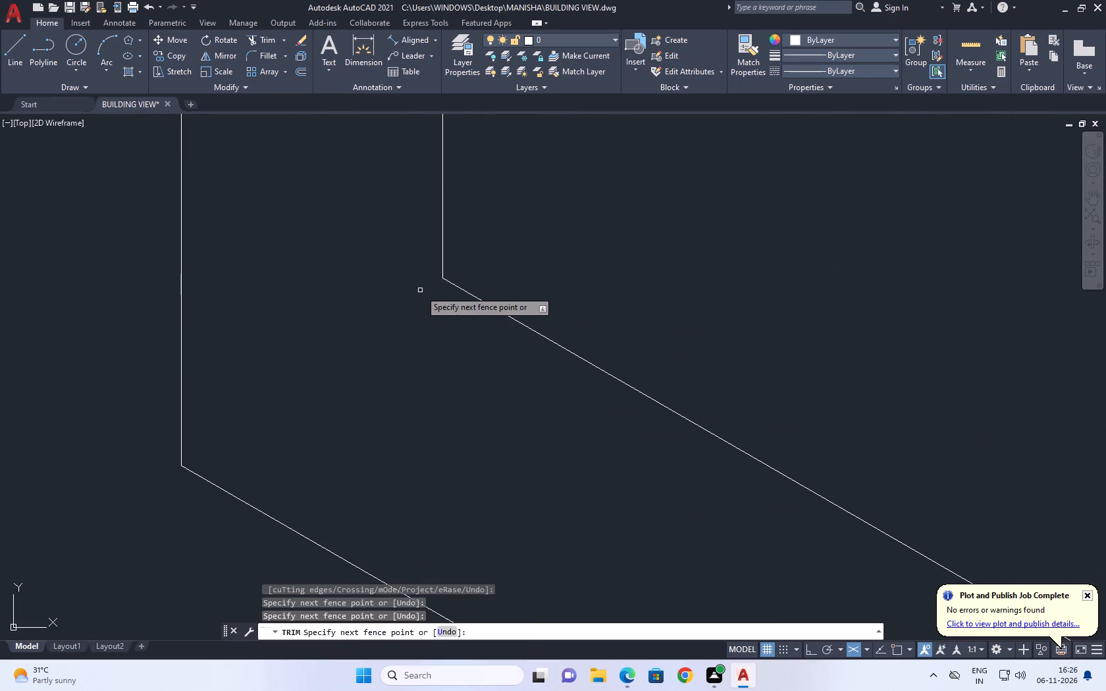
{"action": "scroll", "coordinate": [479, 348], "scroll_direction": "down", "scroll_amount": 8}
{"action": "middle_click_drag", "start_coordinate": [572, 315], "coordinate": [591, 428]}
{"action": "scroll", "coordinate": [547, 230], "scroll_direction": "up", "scroll_amount": 3}
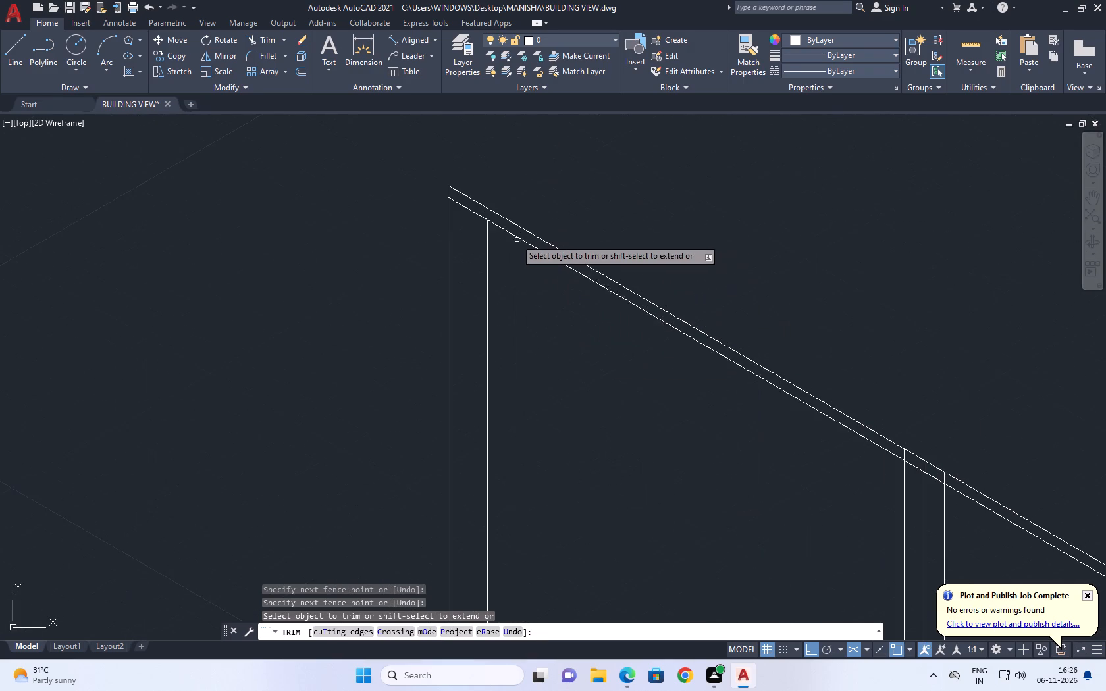
{"action": "left_click", "coordinate": [477, 212]}
Trim the crossing lines at the top of the centre mullion, leaving only its middle line reaching the top edge.
{"action": "scroll", "coordinate": [494, 238], "scroll_direction": "down", "scroll_amount": 3}
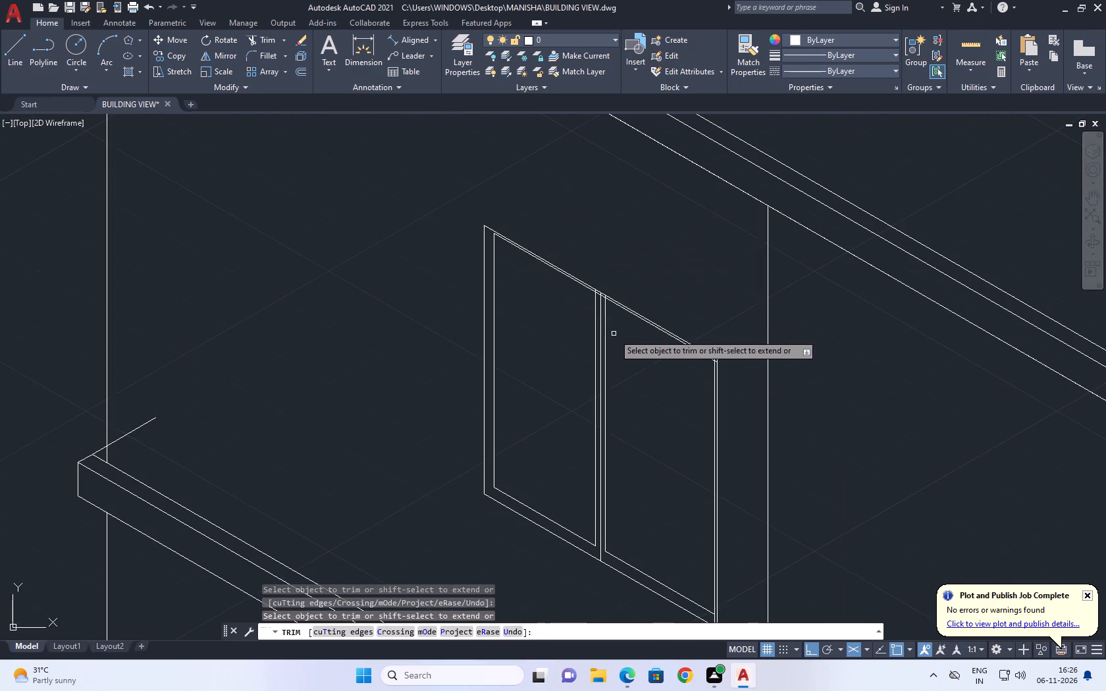
{"action": "scroll", "coordinate": [607, 299], "scroll_direction": "up", "scroll_amount": 7}
{"action": "left_click", "coordinate": [525, 216]}
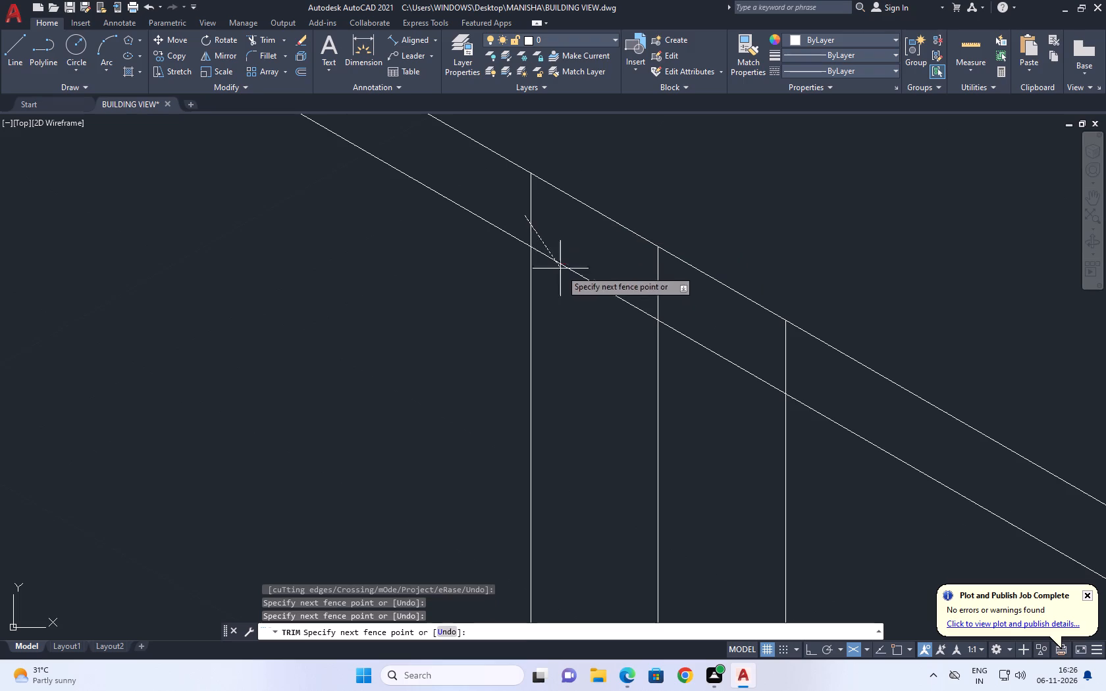
{"action": "left_click", "coordinate": [571, 297]}
{"action": "left_click", "coordinate": [704, 372]}
{"action": "left_click", "coordinate": [809, 352]}
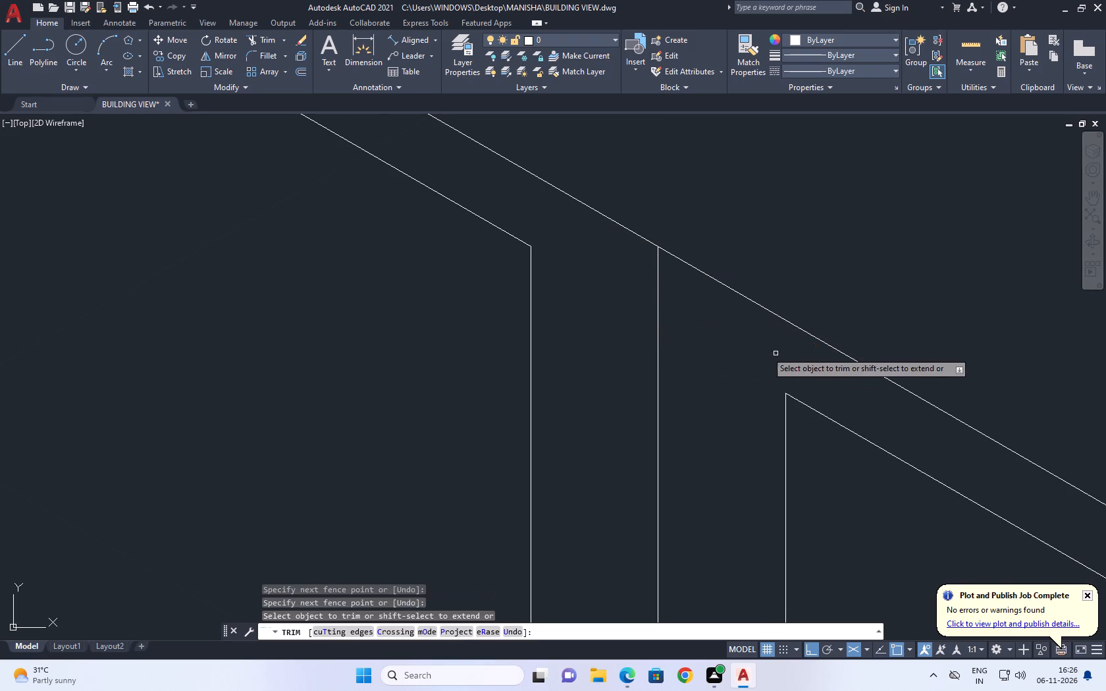
{"action": "scroll", "coordinate": [735, 340], "scroll_direction": "down", "scroll_amount": 11}
{"action": "key", "text": "space"}
Trim the overlapping inner frame lines at the window's upper right corner to form a clean inner corner.
{"action": "scroll", "coordinate": [782, 388], "scroll_direction": "up", "scroll_amount": 2}
{"action": "middle_click", "coordinate": [718, 451]}
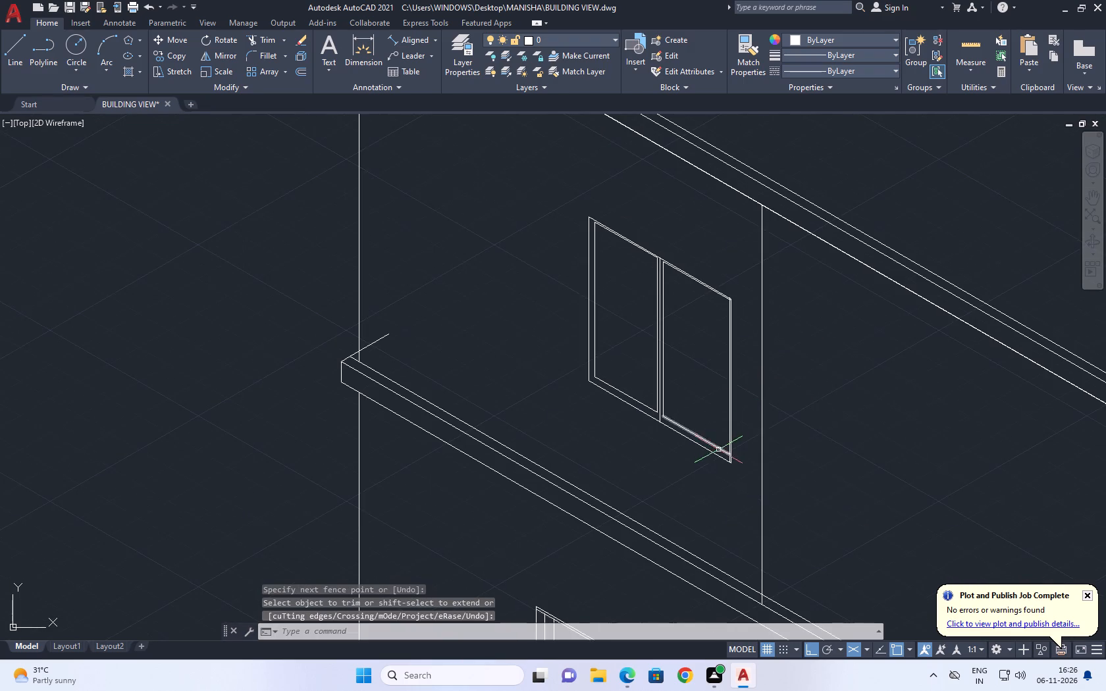
{"action": "scroll", "coordinate": [719, 453], "scroll_direction": "up", "scroll_amount": 4}
{"action": "scroll", "coordinate": [720, 431], "scroll_direction": "down", "scroll_amount": 3}
{"action": "middle_click_drag", "start_coordinate": [572, 283], "coordinate": [590, 332]}
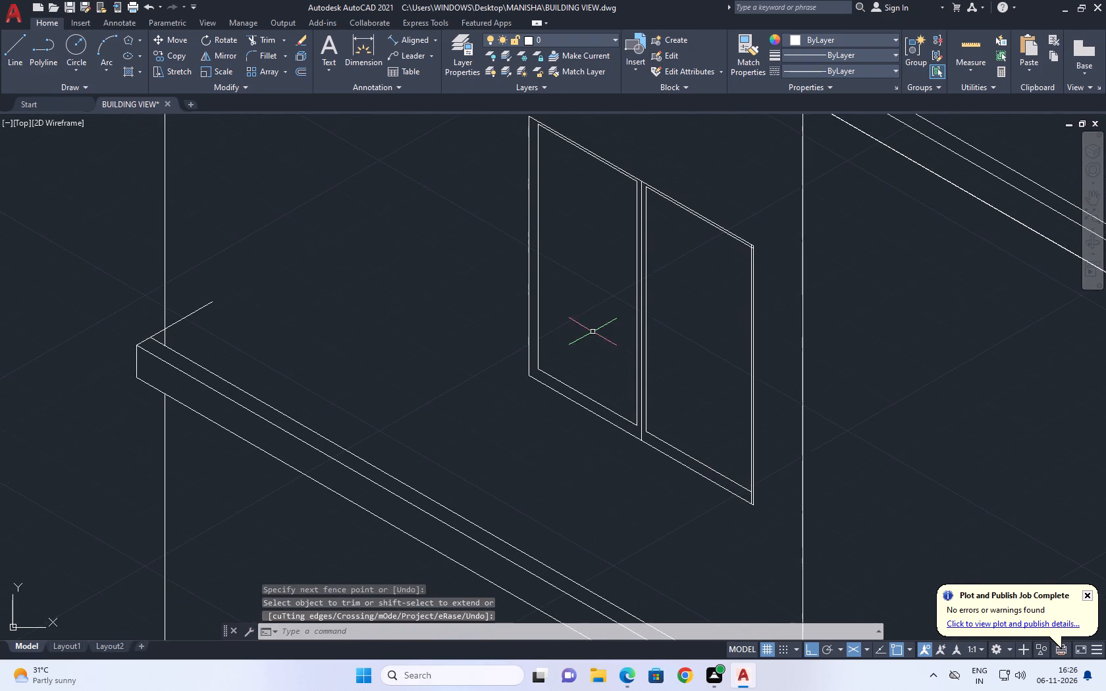
{"action": "middle_click_drag", "start_coordinate": [777, 384], "coordinate": [751, 394]}
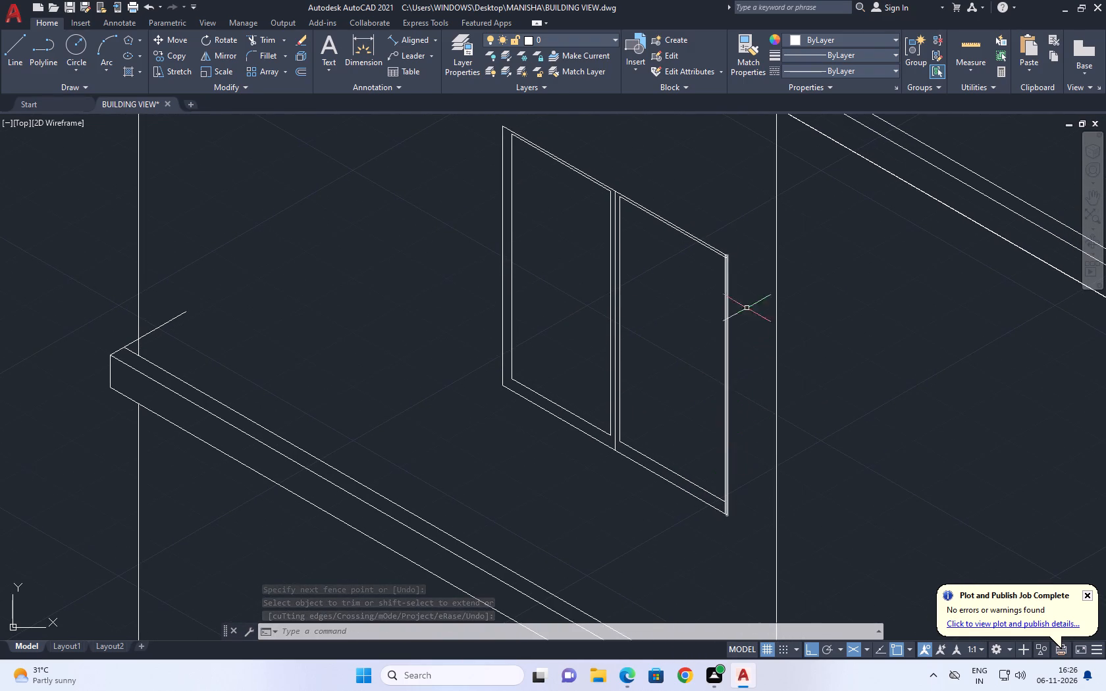
{"action": "right_click", "coordinate": [700, 194]}
{"action": "left_click", "coordinate": [745, 199]}
{"action": "scroll", "coordinate": [725, 247], "scroll_direction": "up", "scroll_amount": 5}
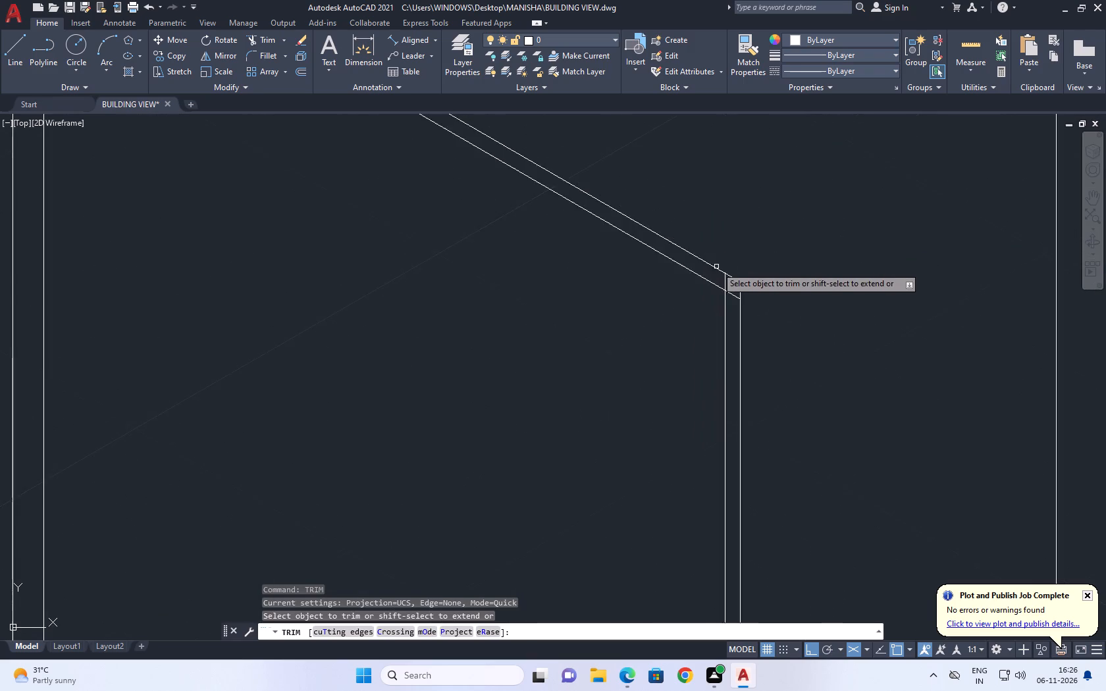
{"action": "scroll", "coordinate": [716, 274], "scroll_direction": "up", "scroll_amount": 2}
{"action": "left_click", "coordinate": [729, 288]}
{"action": "left_click", "coordinate": [757, 357]}
{"action": "right_click", "coordinate": [760, 249]}
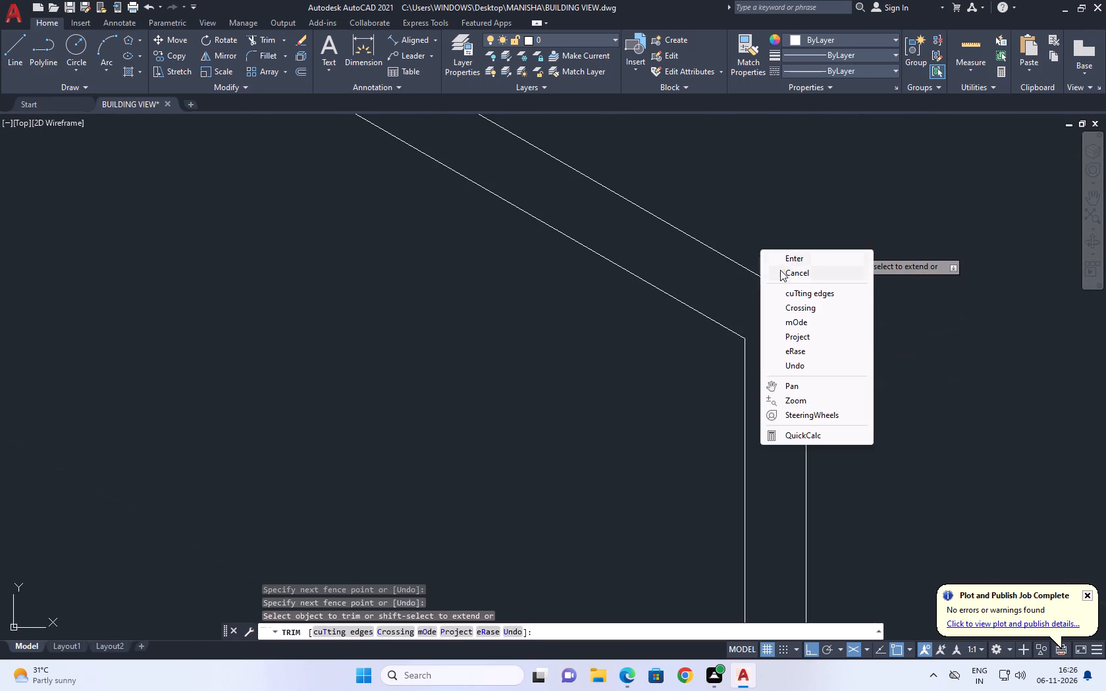
{"action": "left_click", "coordinate": [795, 270]}
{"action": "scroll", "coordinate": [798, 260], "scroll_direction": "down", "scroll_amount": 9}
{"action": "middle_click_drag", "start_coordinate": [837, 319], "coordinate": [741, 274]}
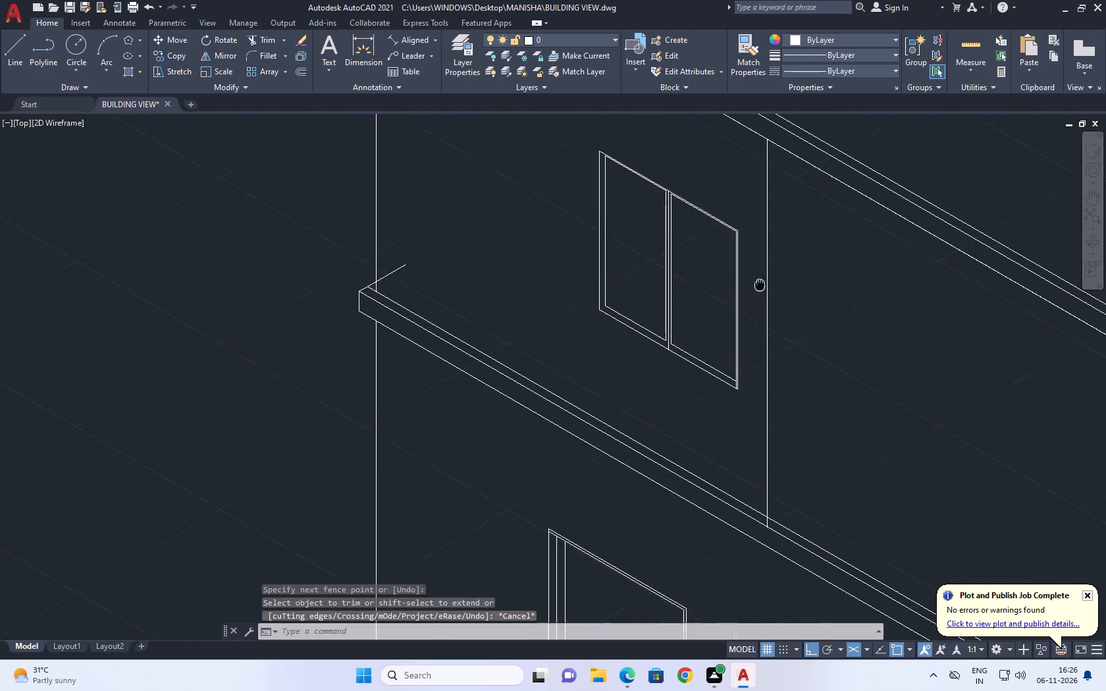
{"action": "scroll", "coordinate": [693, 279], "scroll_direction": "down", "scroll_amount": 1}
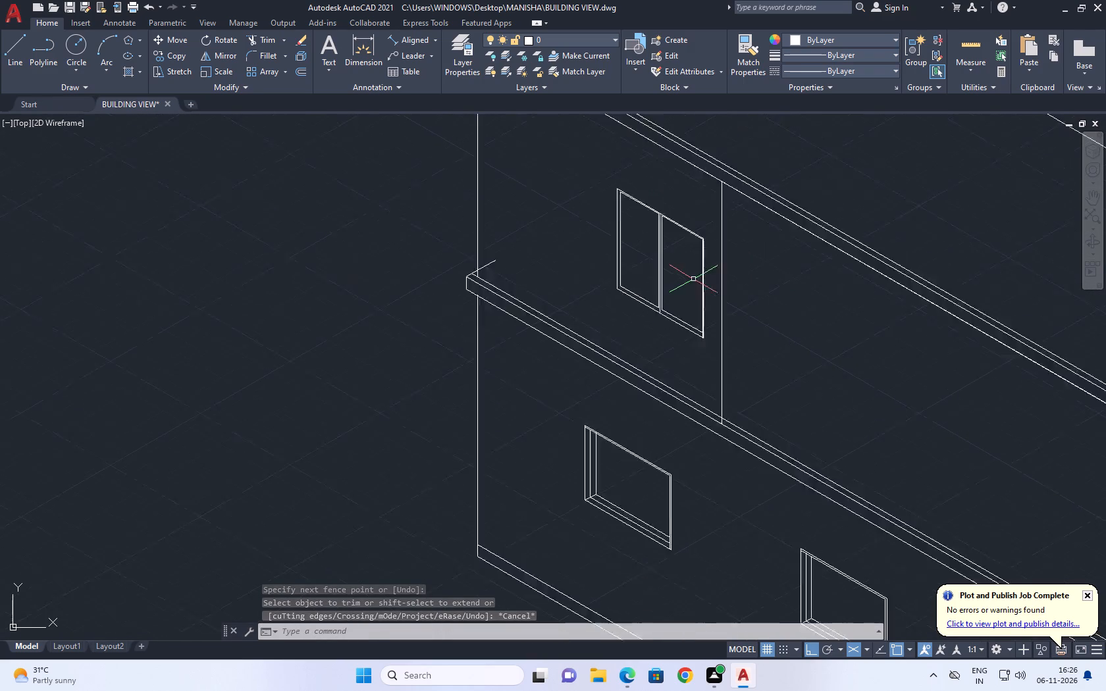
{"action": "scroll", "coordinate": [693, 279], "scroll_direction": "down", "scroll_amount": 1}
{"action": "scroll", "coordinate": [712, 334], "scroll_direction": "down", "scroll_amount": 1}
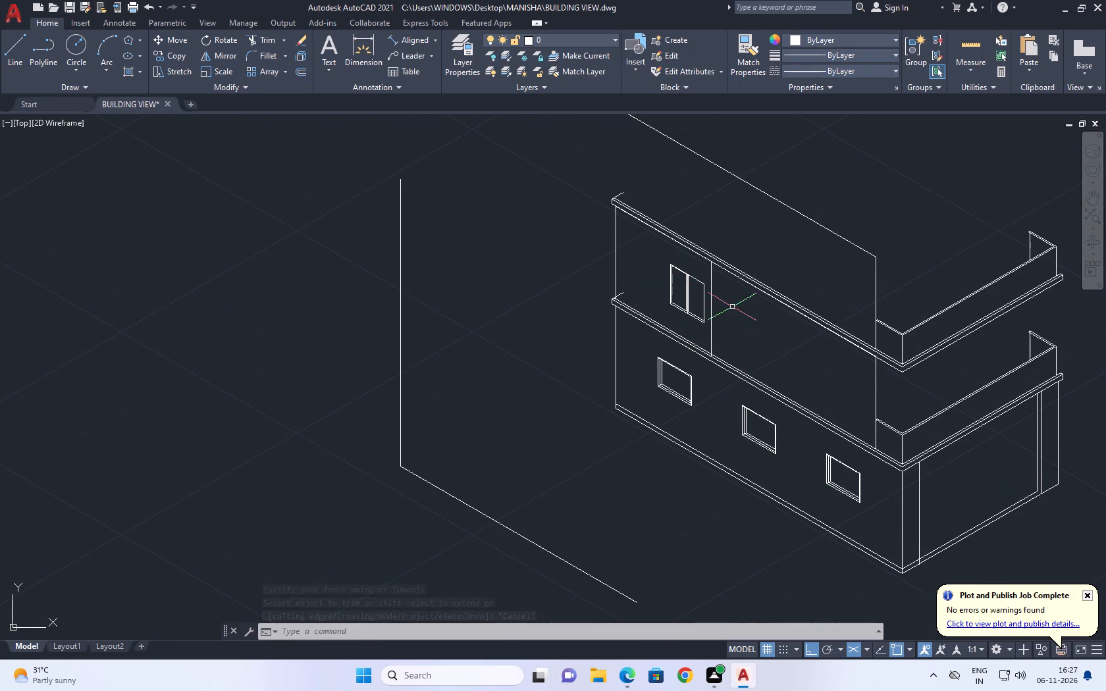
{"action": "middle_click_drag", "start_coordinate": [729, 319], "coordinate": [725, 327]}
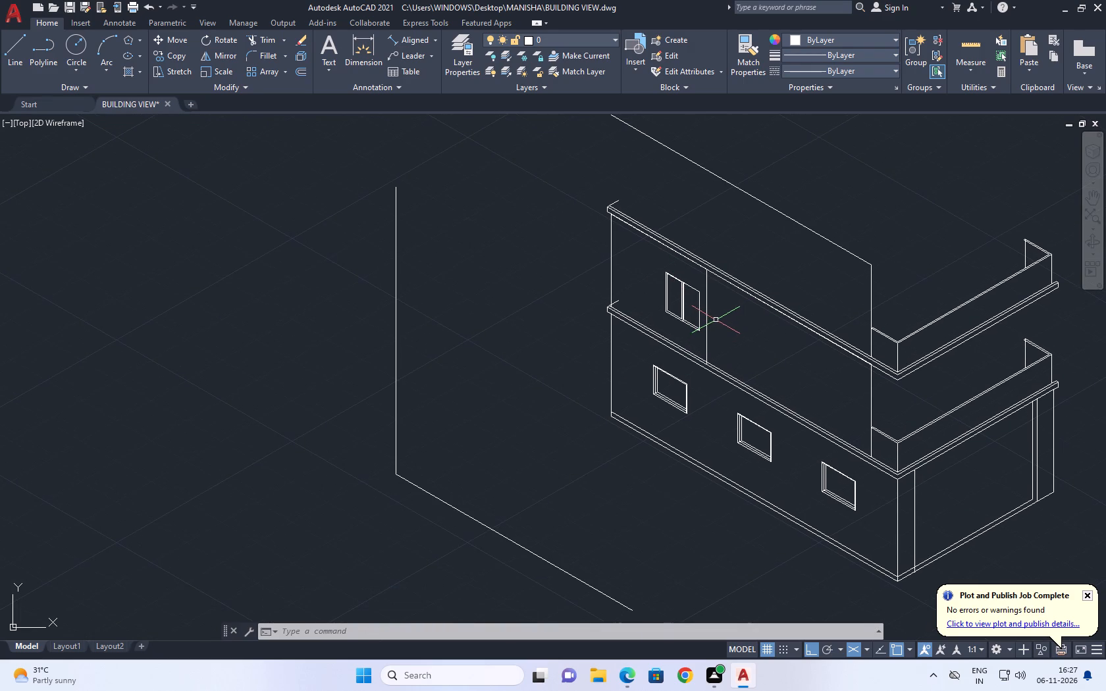
Draw a 4' vertical line on the upper-storey wall just right of the dividing line, as a new window's left edge.
{"action": "scroll", "coordinate": [705, 349], "scroll_direction": "up", "scroll_amount": 4}
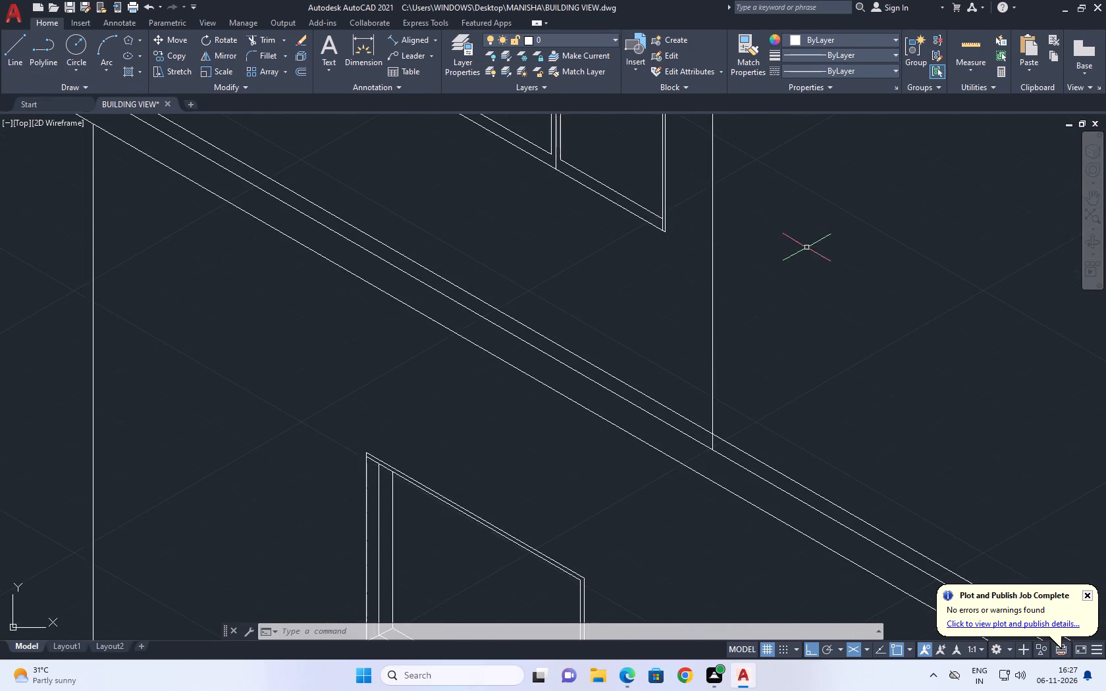
{"action": "middle_click_drag", "start_coordinate": [767, 293], "coordinate": [669, 337]}
{"action": "left_click", "coordinate": [0, 43]}
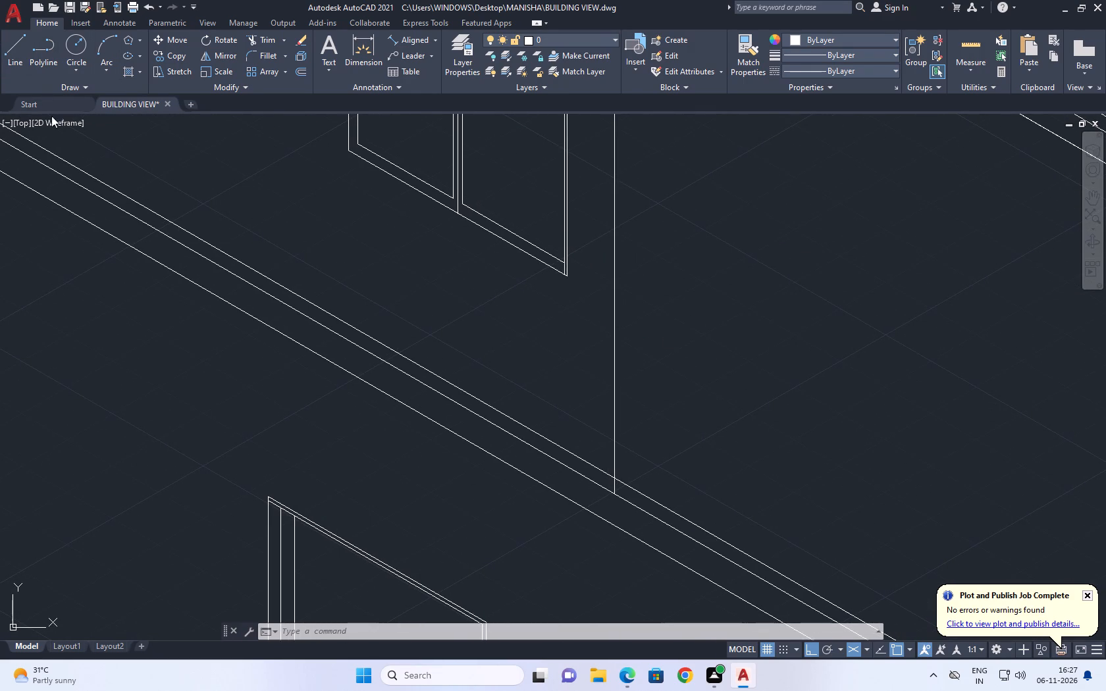
{"action": "scroll", "coordinate": [194, 295], "scroll_direction": "down", "scroll_amount": 3}
{"action": "left_click", "coordinate": [3, 53]}
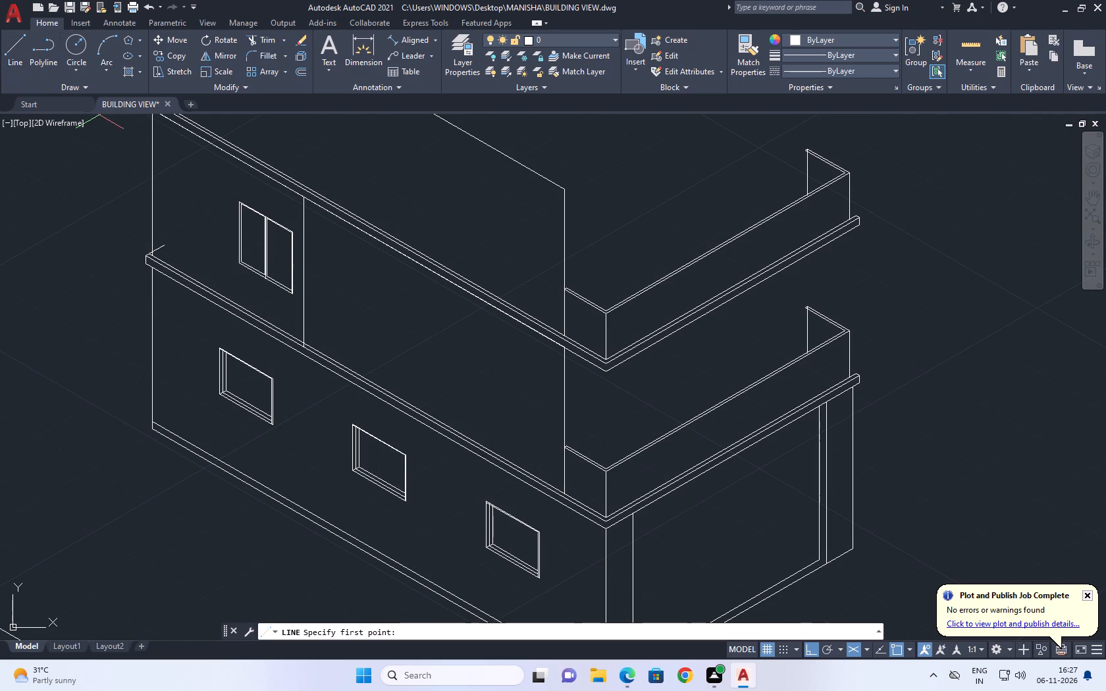
{"action": "scroll", "coordinate": [335, 305], "scroll_direction": "up", "scroll_amount": 3}
{"action": "left_click", "coordinate": [346, 351]}
{"action": "scroll", "coordinate": [376, 278], "scroll_direction": "down", "scroll_amount": 2}
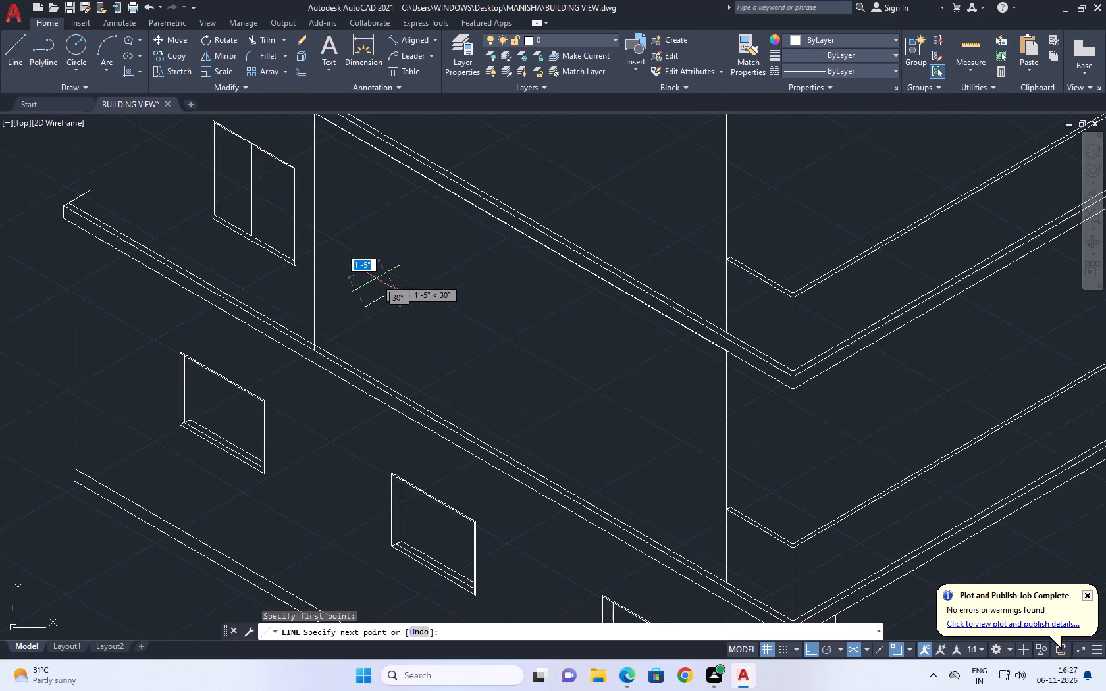
{"action": "middle_click_drag", "start_coordinate": [405, 246], "coordinate": [415, 269]}
{"action": "key", "text": "F5"}
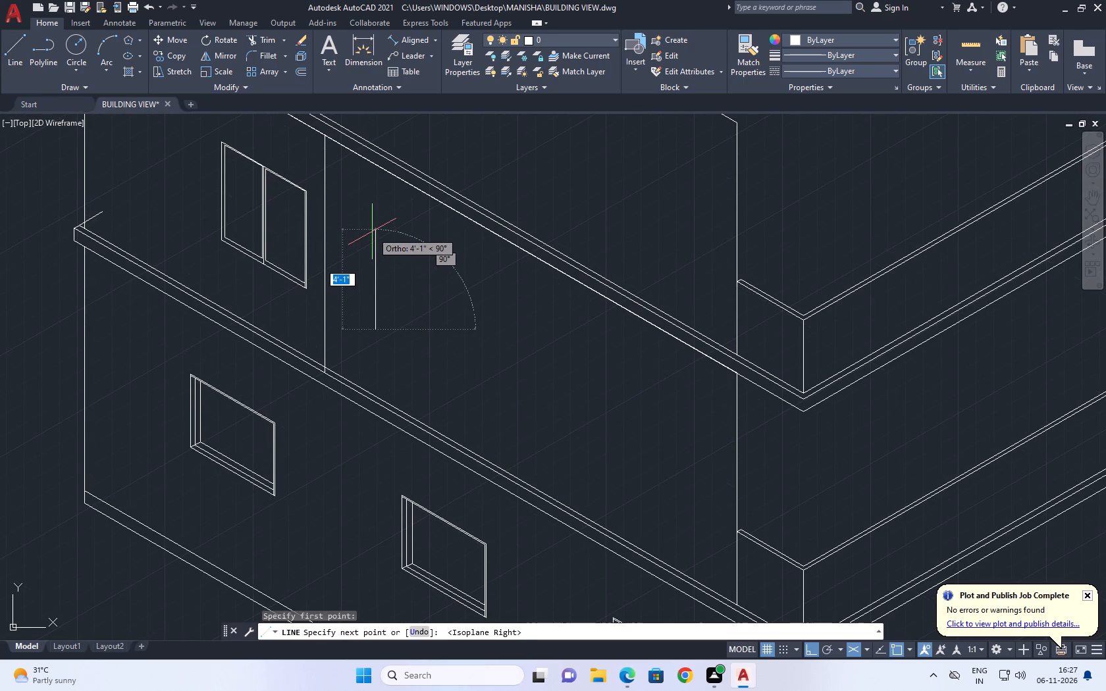
{"action": "type", "text": "4'"}
{"action": "key", "text": "Return"}
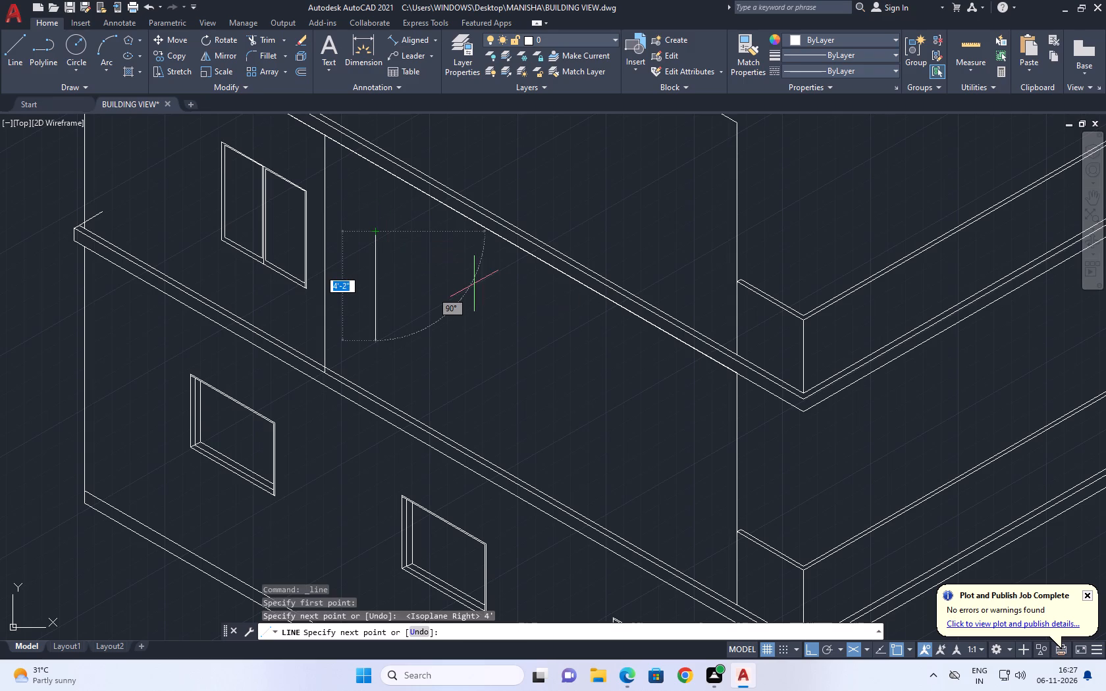
Complete the narrow window outline with a 2' sloping top edge, a 4' right edge and a bottom edge closing it.
{"action": "key", "text": "F8"}
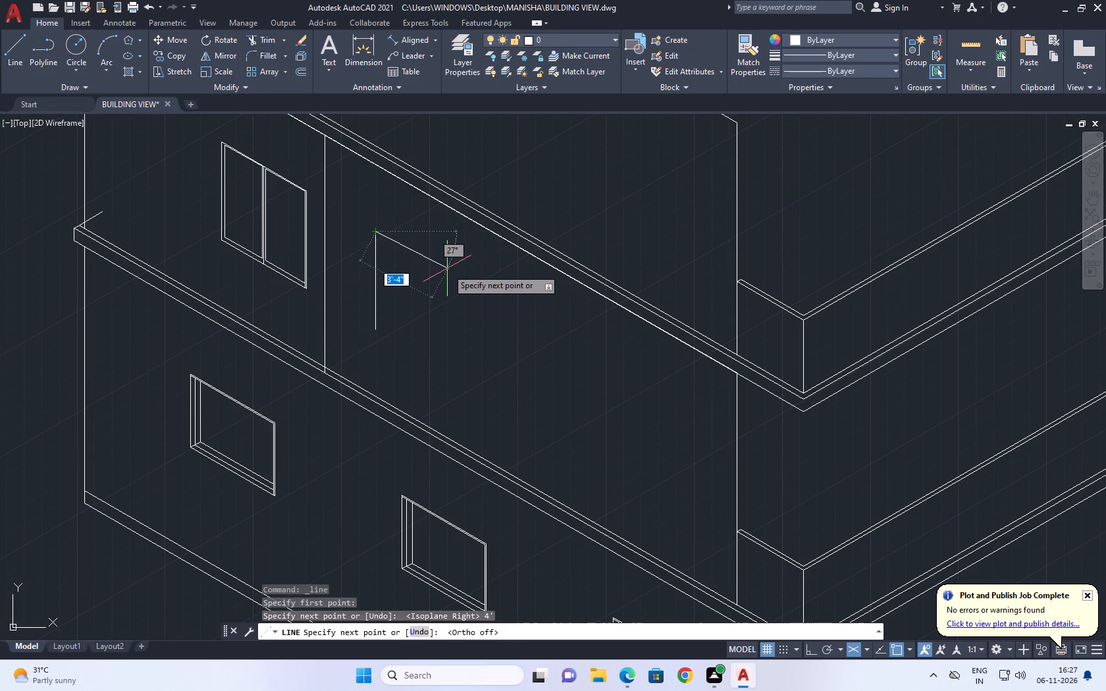
{"action": "key", "text": "F8"}
{"action": "key", "text": "F5"}
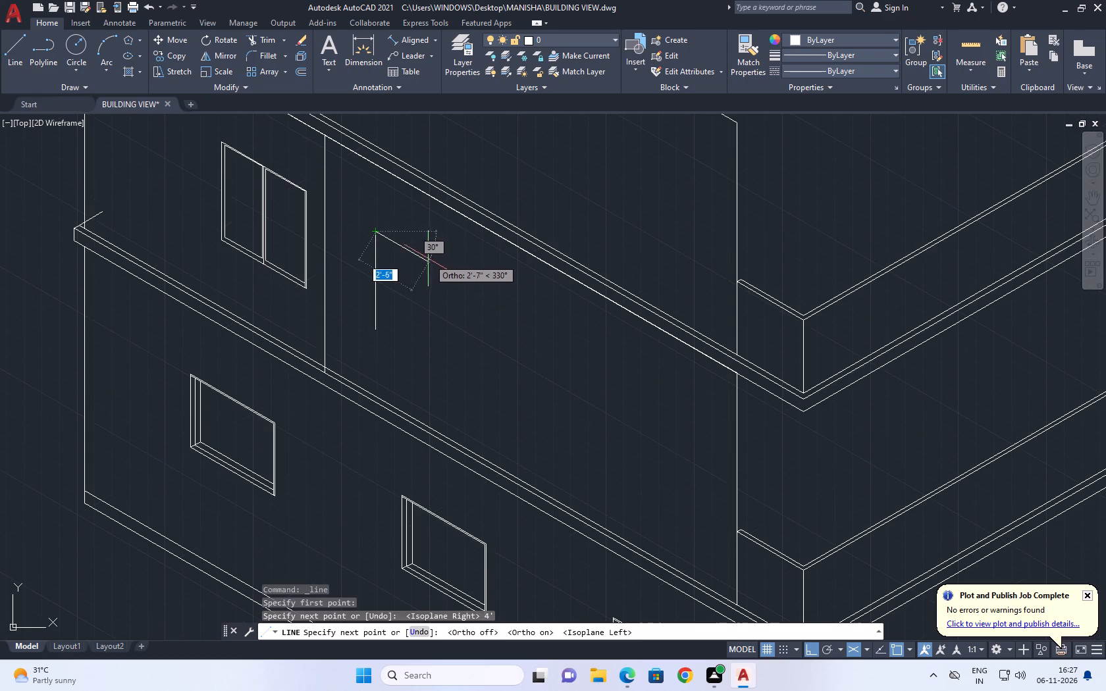
{"action": "key", "text": "2"}
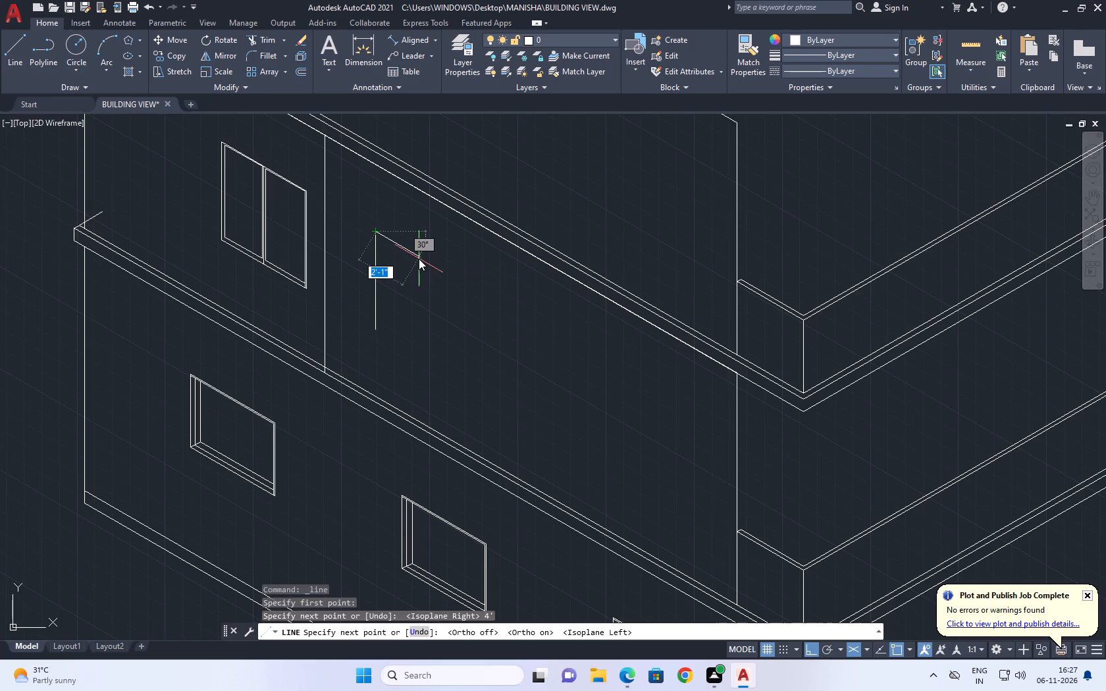
{"action": "key", "text": "apostrophe"}
{"action": "key", "text": "Return"}
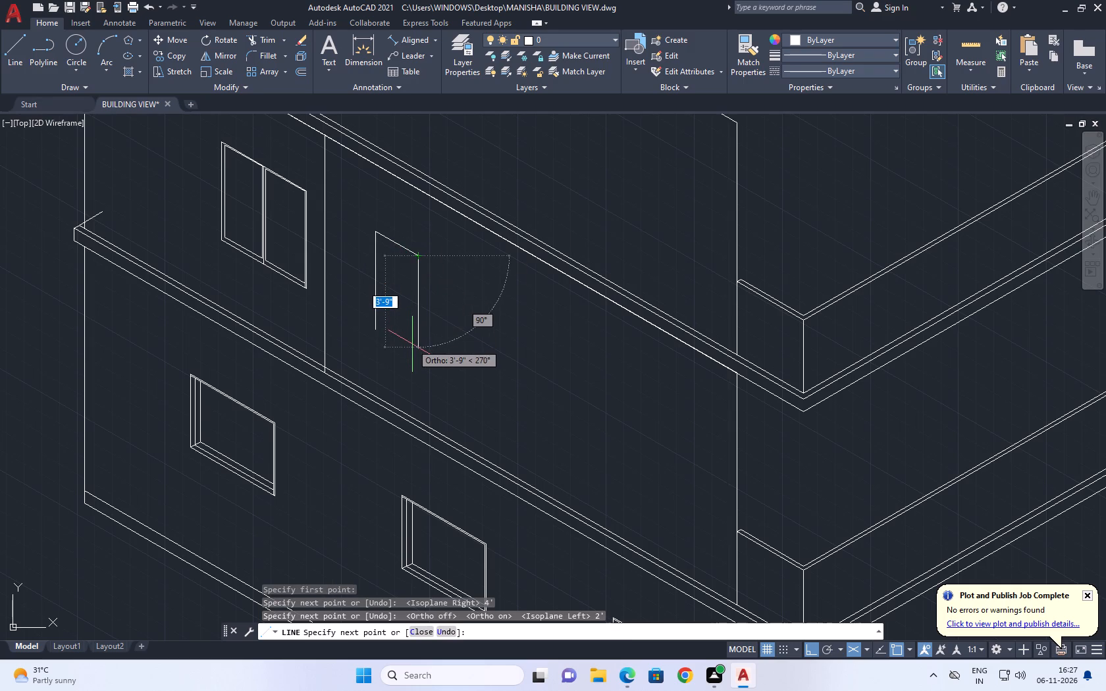
{"action": "key", "text": "3"}
{"action": "key", "text": "apostrophe"}
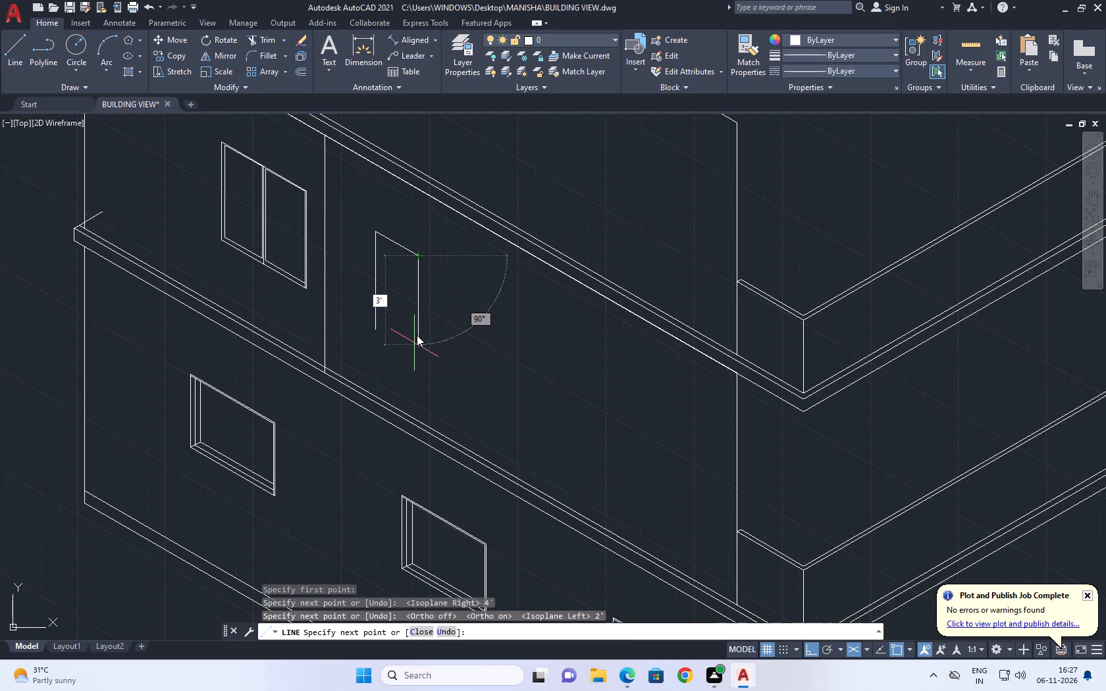
{"action": "key", "text": "BackSpace"}
{"action": "key", "text": "BackSpace"}
{"action": "type", "text": "4'"}
{"action": "key", "text": "Return"}
{"action": "scroll", "coordinate": [375, 332], "scroll_direction": "up", "scroll_amount": 1}
{"action": "left_click", "coordinate": [375, 331]}
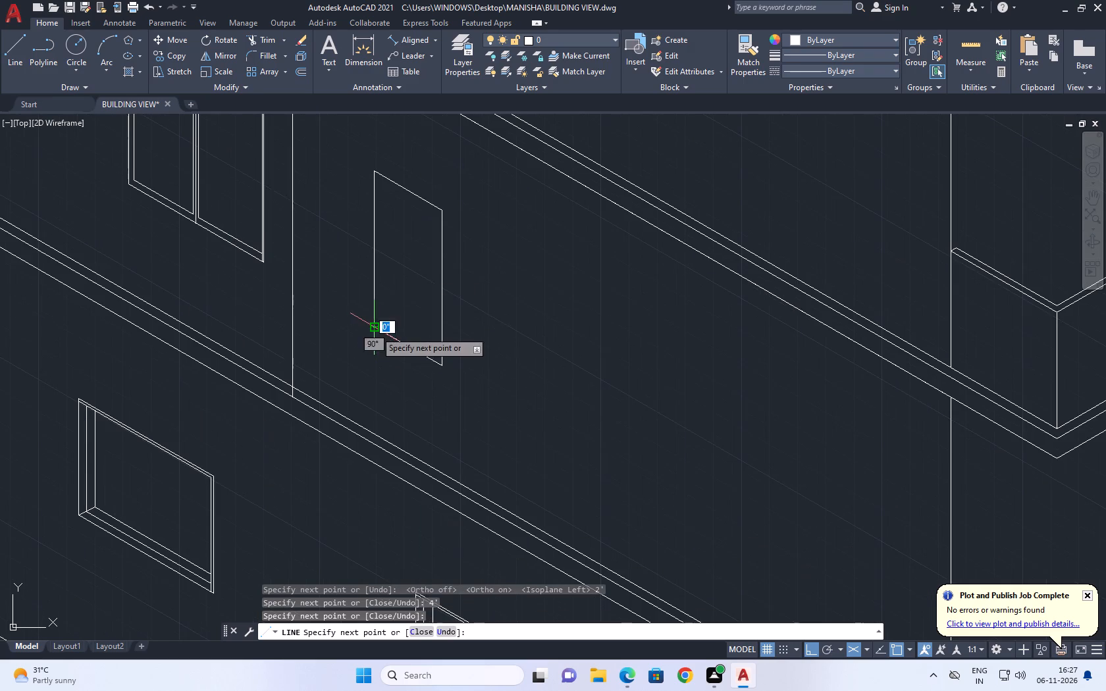
{"action": "key", "text": "space"}
Copy the narrow window's left edge in the top isometric plane, sloping up into the opening, at distances of 0.1 and 1.
{"action": "middle_click_drag", "start_coordinate": [382, 296], "coordinate": [469, 305]}
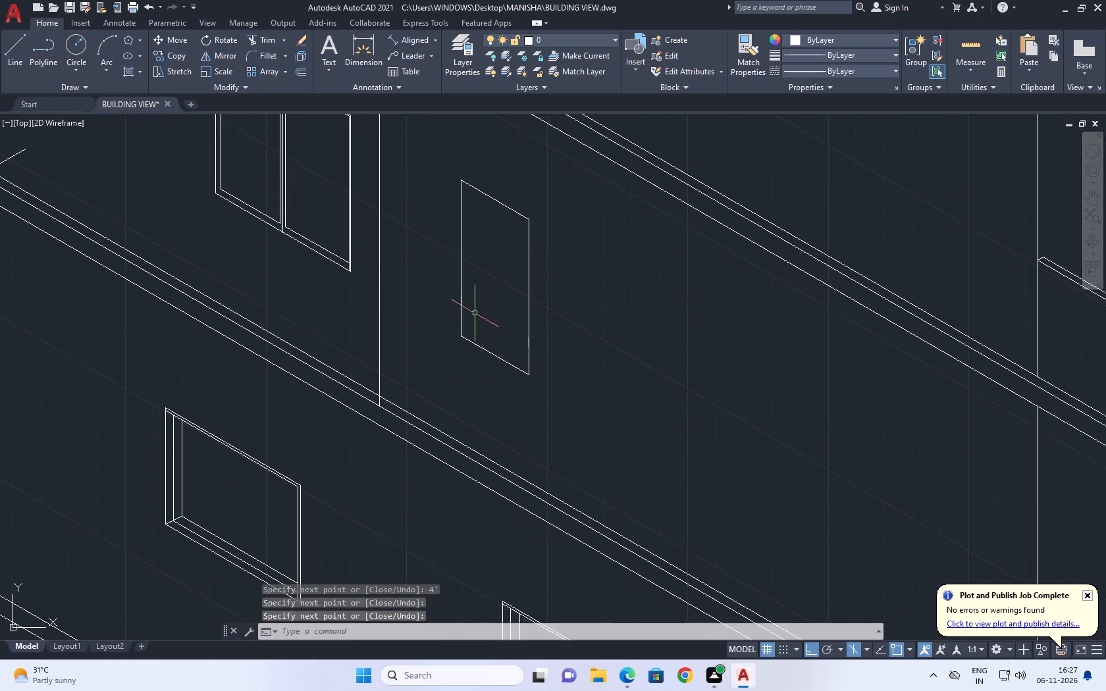
{"action": "left_click", "coordinate": [457, 293]}
{"action": "left_click", "coordinate": [465, 288]}
{"action": "left_click_drag", "start_coordinate": [465, 288], "coordinate": [456, 284]}
{"action": "left_click", "coordinate": [413, 269]}
{"action": "left_click", "coordinate": [458, 298]}
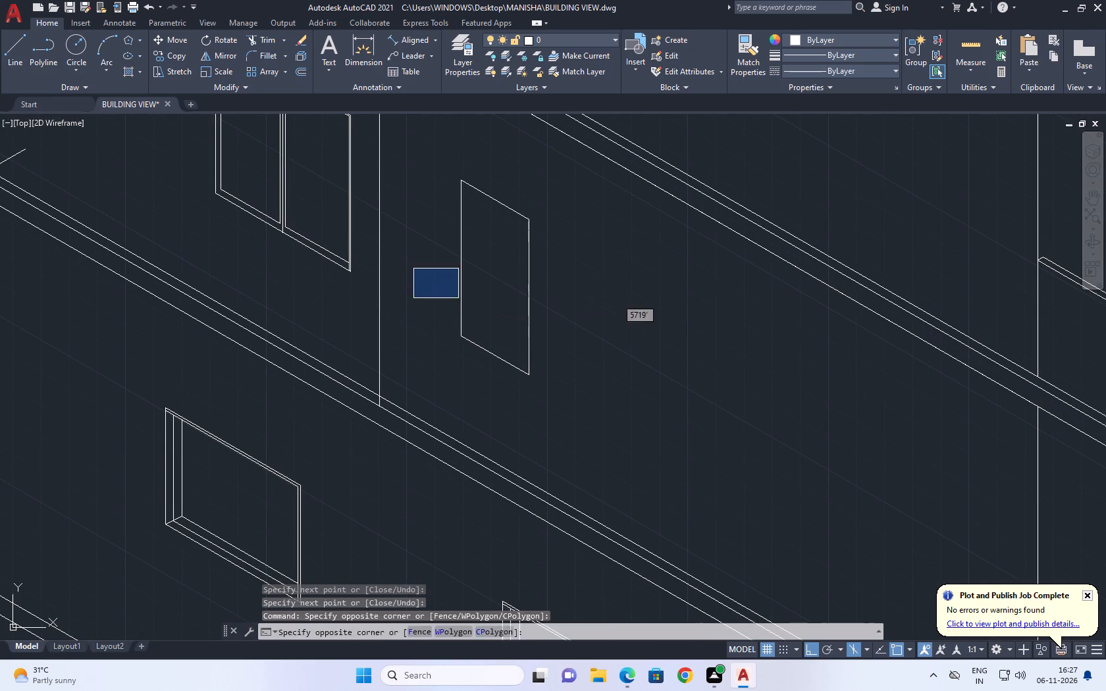
{"action": "left_click", "coordinate": [475, 274]}
{"action": "left_click", "coordinate": [445, 280]}
{"action": "key", "text": "c"}
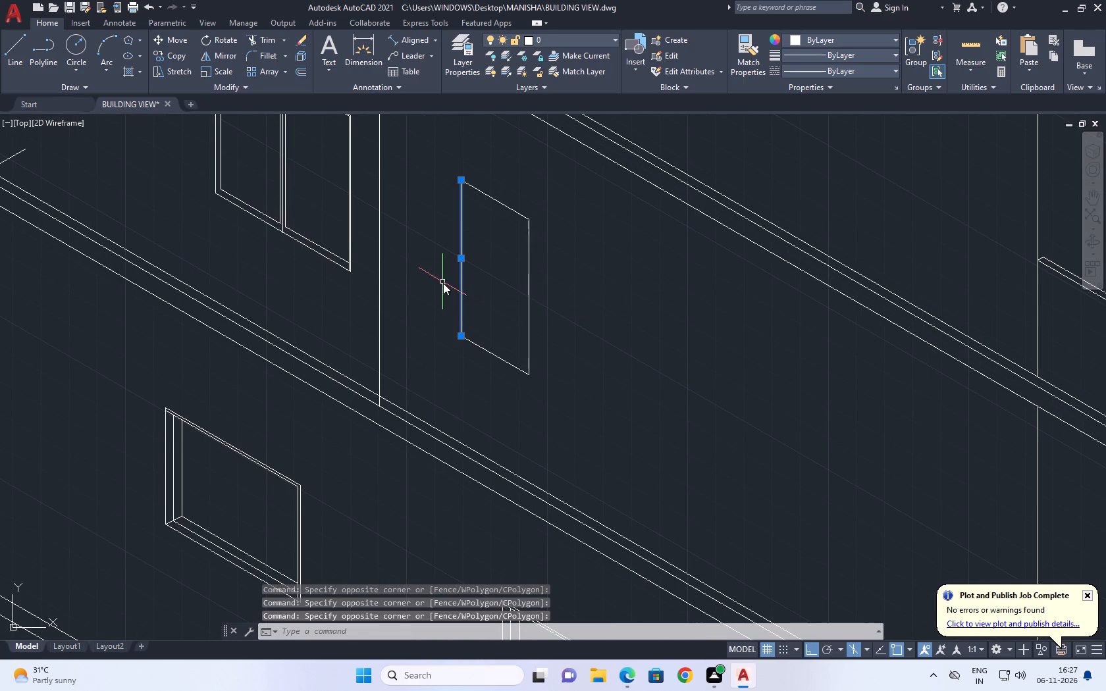
{"action": "type", "text": "O"}
{"action": "key", "text": "space"}
{"action": "middle_click_drag", "start_coordinate": [463, 220], "coordinate": [504, 297]}
{"action": "scroll", "coordinate": [504, 269], "scroll_direction": "up", "scroll_amount": 2}
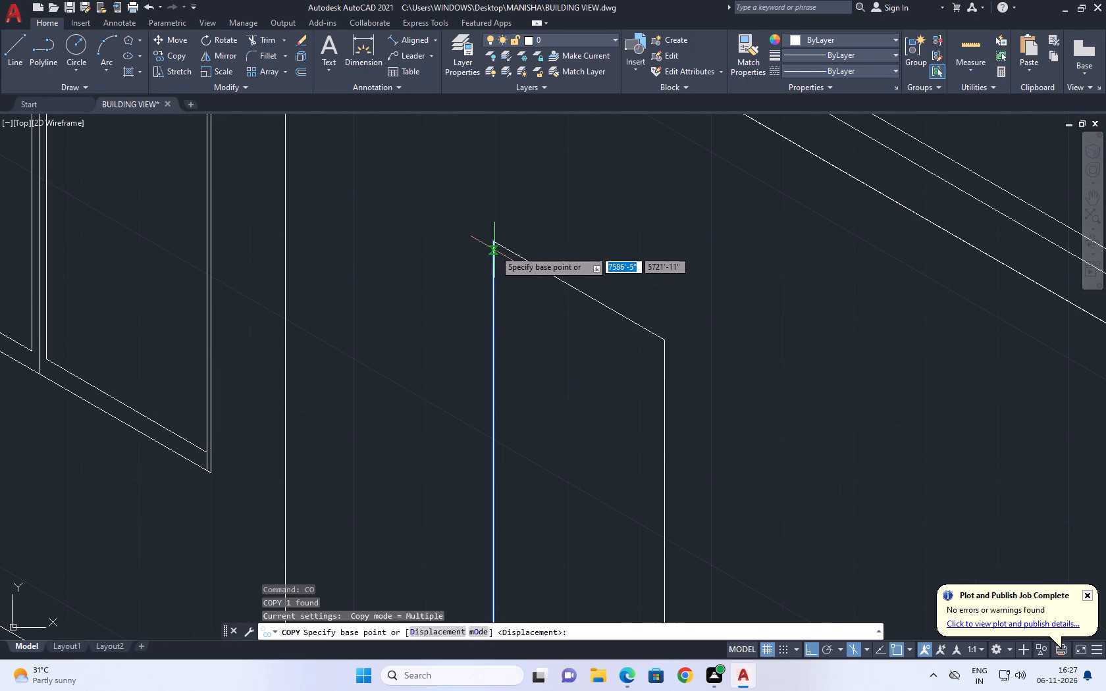
{"action": "left_click", "coordinate": [492, 243]}
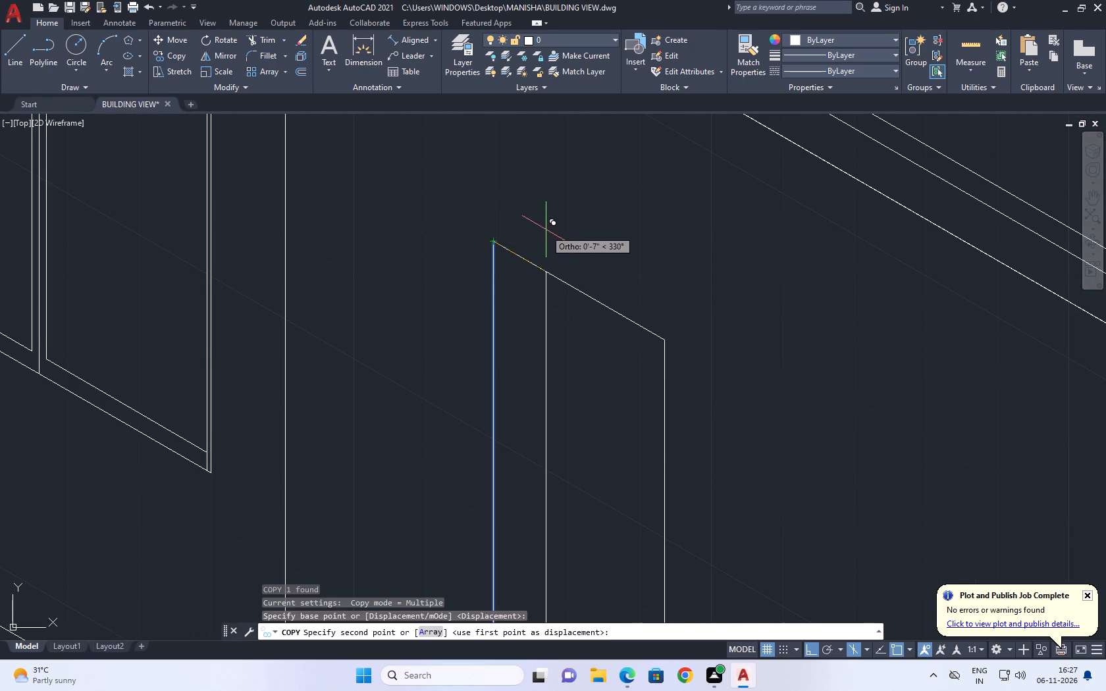
{"action": "key", "text": "F5"}
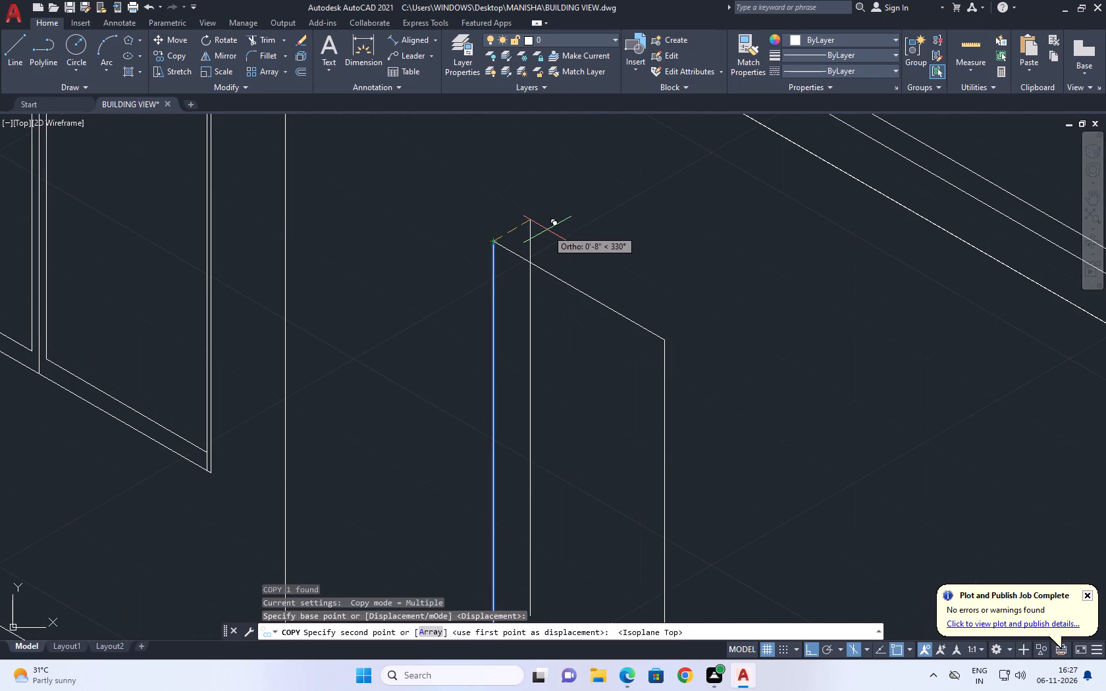
{"action": "key", "text": "0"}
{"action": "type", "text": ".1"}
{"action": "key", "text": "Return"}
{"action": "key", "text": "1"}
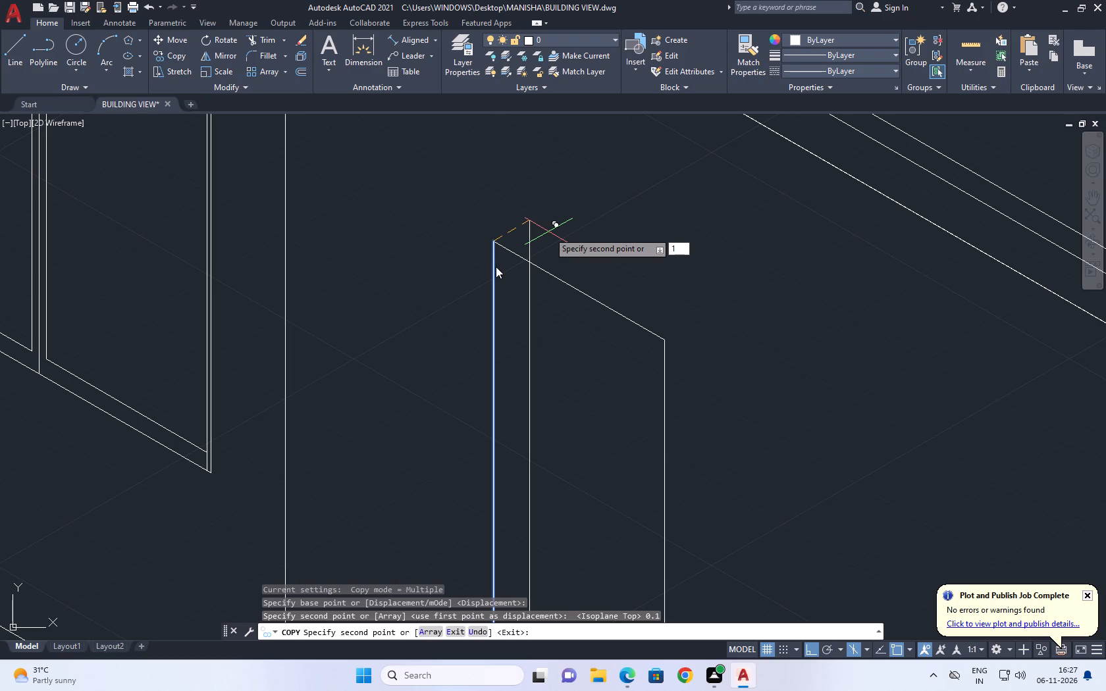
{"action": "key", "text": "Return"}
{"action": "key", "text": "Escape"}
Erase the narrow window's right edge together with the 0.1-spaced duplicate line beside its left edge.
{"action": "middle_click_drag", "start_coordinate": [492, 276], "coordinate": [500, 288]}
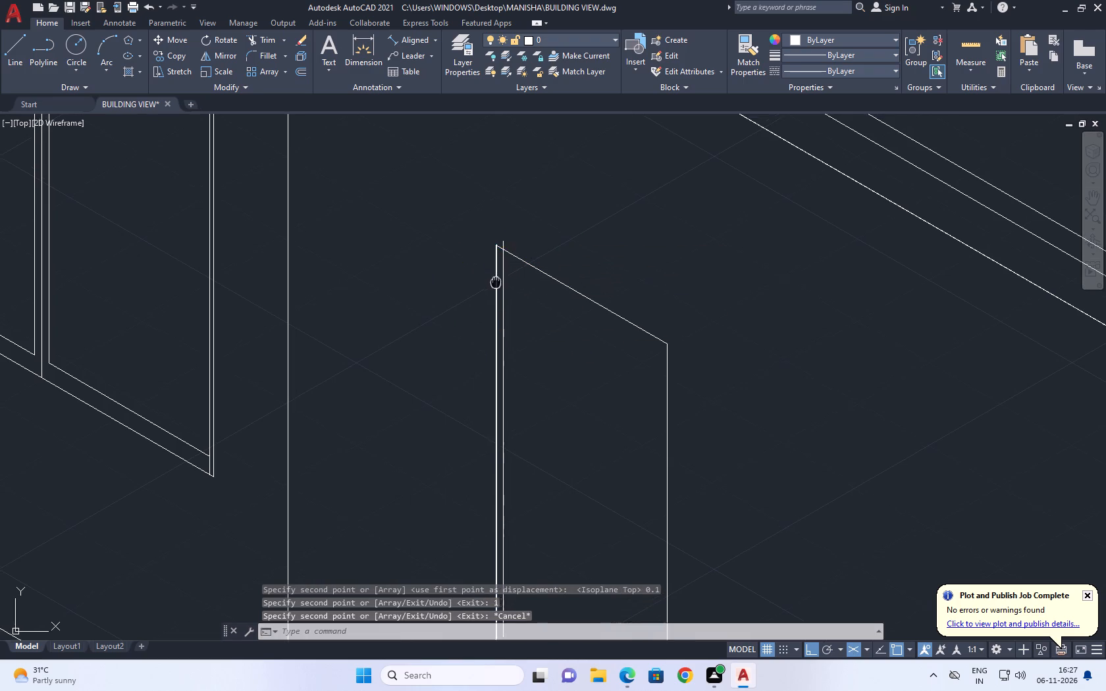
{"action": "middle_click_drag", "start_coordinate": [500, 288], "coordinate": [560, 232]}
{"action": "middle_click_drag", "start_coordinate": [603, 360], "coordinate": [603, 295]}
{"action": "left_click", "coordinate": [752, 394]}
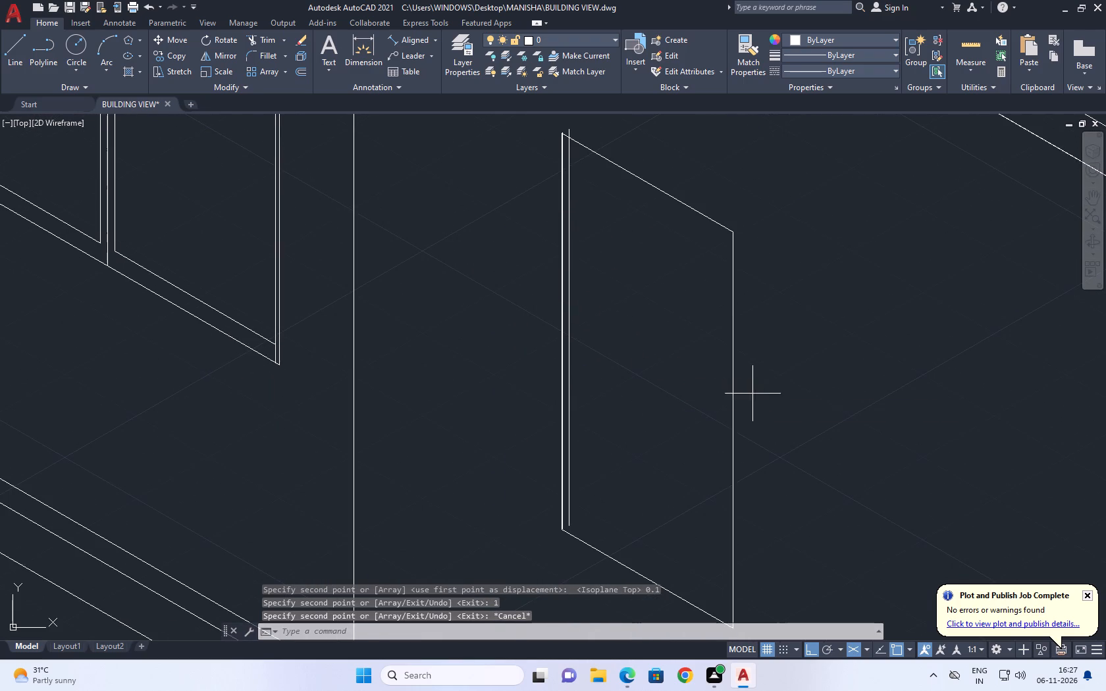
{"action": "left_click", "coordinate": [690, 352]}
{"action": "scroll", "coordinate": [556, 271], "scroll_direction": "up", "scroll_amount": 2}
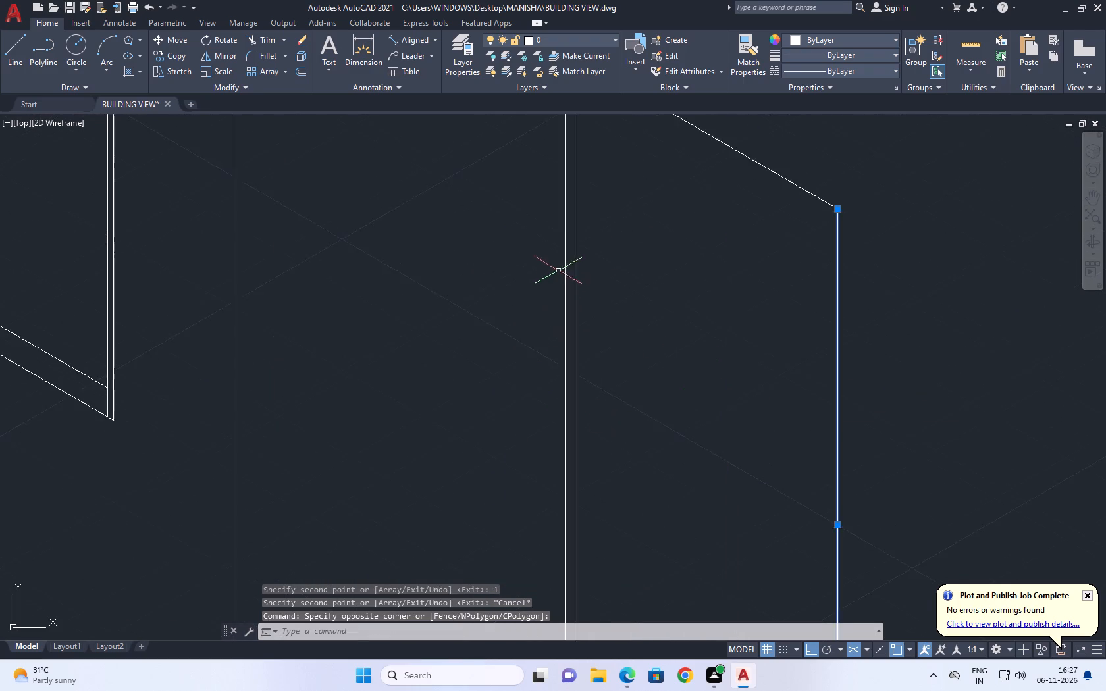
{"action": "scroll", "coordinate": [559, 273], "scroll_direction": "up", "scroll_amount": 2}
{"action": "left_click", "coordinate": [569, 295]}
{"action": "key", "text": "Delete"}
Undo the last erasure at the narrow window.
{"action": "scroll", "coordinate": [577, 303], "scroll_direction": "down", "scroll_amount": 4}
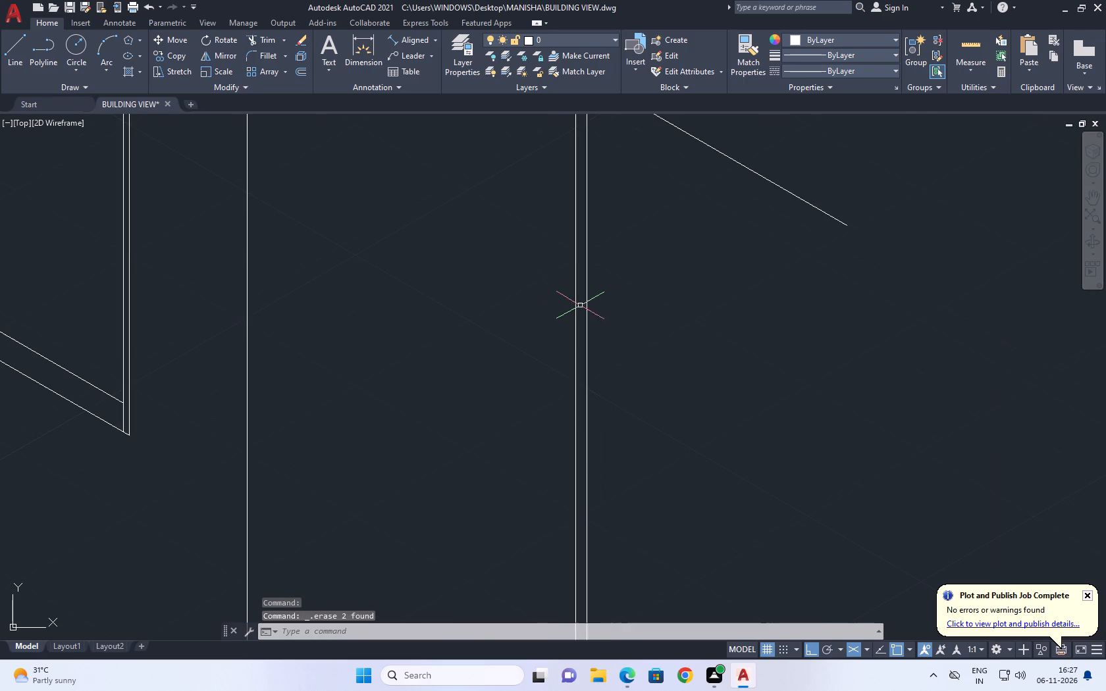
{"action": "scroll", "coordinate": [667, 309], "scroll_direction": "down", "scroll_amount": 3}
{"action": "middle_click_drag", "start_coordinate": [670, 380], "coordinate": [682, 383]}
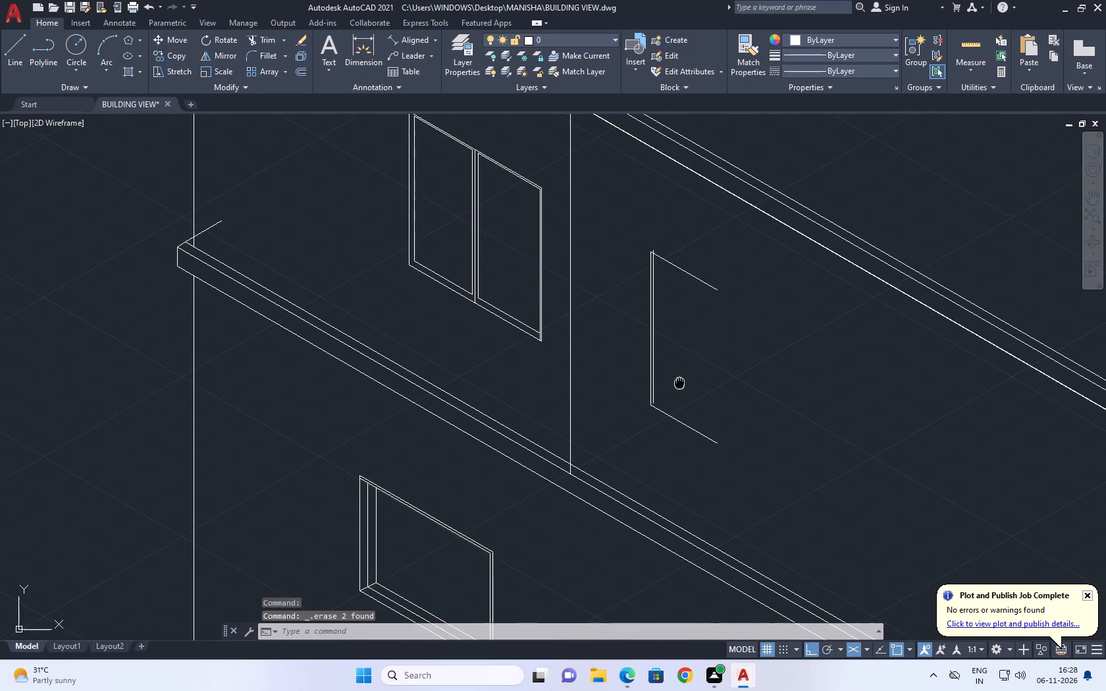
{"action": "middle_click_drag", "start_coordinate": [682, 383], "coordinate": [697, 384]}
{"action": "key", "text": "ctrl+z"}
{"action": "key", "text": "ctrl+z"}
Erase only the 0.1-spaced duplicate line beside the narrow window's left edge.
{"action": "scroll", "coordinate": [746, 338], "scroll_direction": "down", "scroll_amount": 2, "text": "ctrl"}
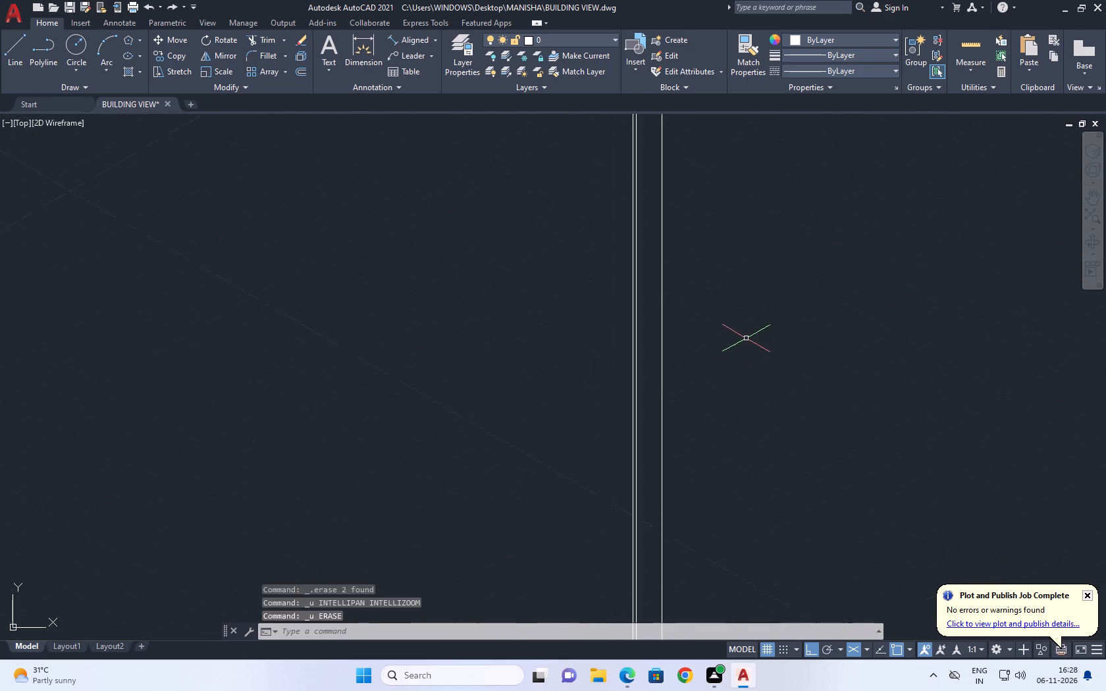
{"action": "scroll", "coordinate": [746, 338], "scroll_direction": "down", "scroll_amount": 6, "text": "ctrl"}
{"action": "scroll", "coordinate": [747, 352], "scroll_direction": "up", "scroll_amount": 7}
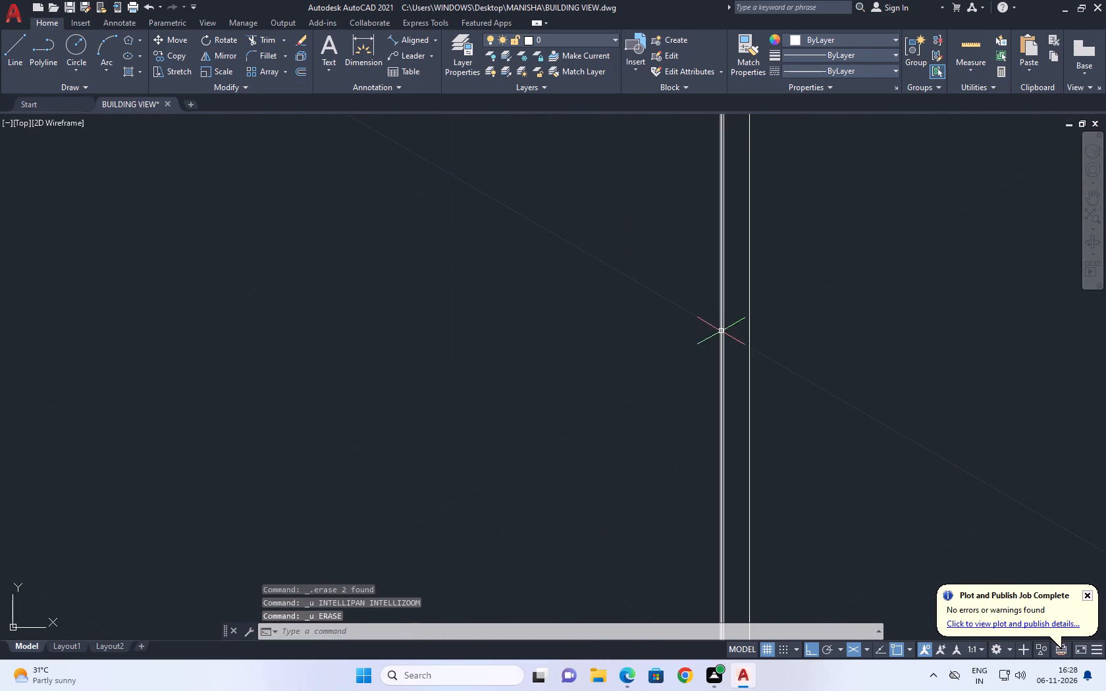
{"action": "left_click", "coordinate": [724, 338]}
{"action": "key", "text": "Delete"}
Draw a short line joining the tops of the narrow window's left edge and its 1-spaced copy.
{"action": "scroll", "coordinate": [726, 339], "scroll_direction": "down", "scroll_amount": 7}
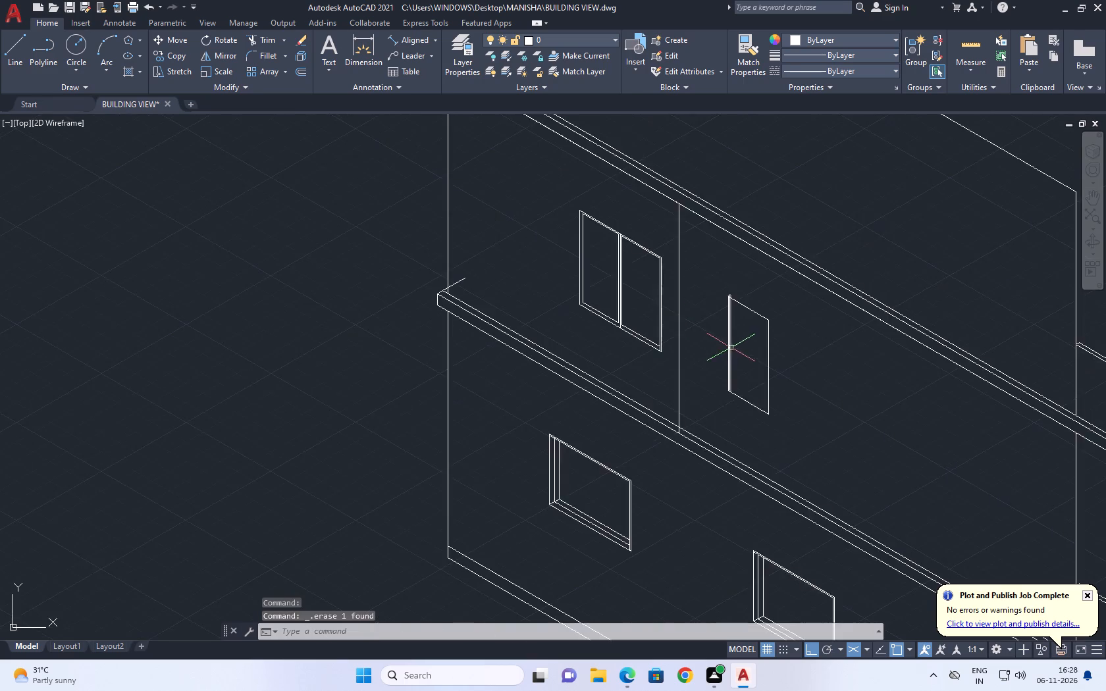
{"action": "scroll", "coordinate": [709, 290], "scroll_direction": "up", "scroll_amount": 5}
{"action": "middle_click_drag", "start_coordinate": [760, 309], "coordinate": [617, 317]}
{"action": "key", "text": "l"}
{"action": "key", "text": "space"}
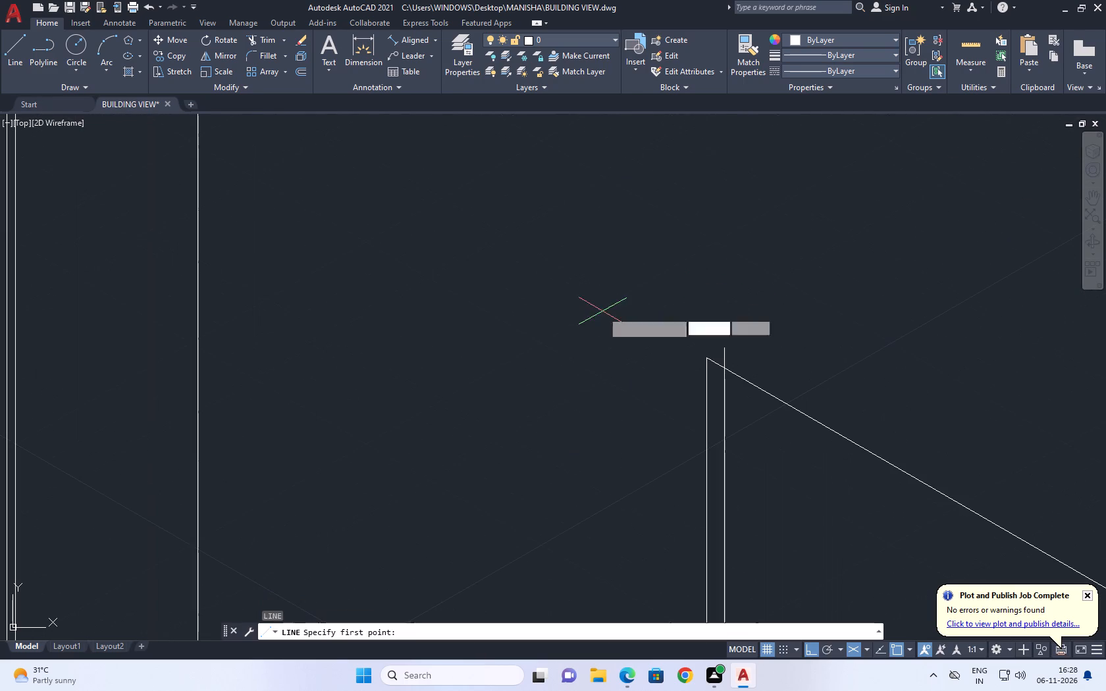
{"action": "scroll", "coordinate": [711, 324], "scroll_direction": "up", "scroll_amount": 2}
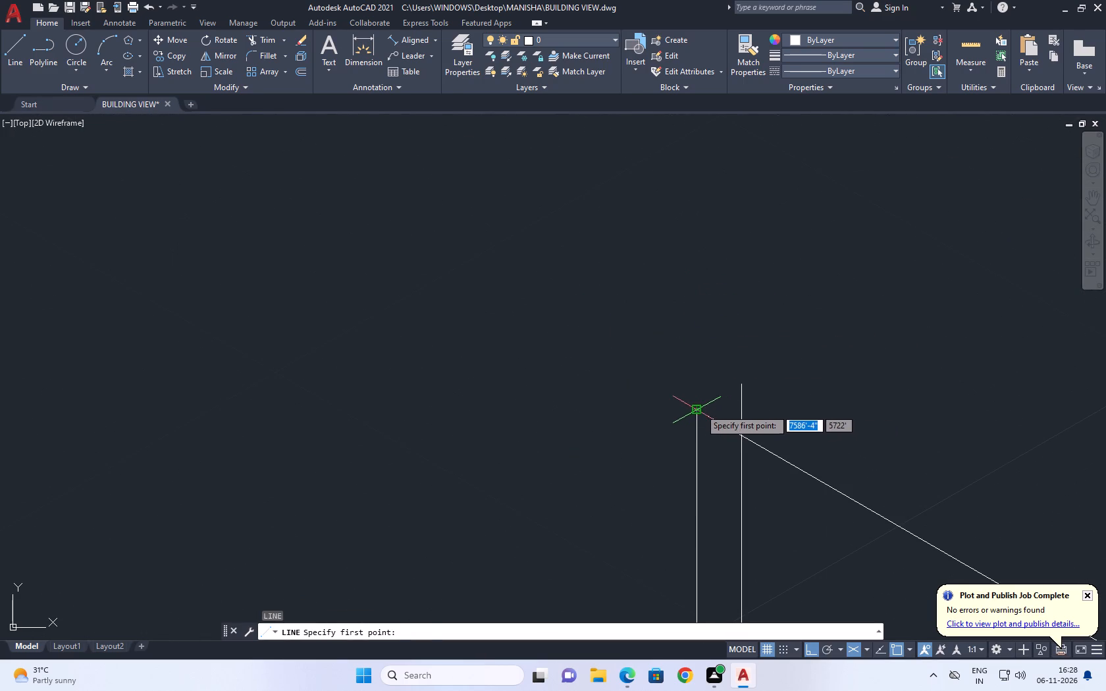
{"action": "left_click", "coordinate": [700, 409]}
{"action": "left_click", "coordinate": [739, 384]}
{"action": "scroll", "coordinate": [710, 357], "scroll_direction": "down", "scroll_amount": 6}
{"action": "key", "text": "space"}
Trim away the short joining line and the copied line's end projecting above the narrow window's top edge.
{"action": "middle_click_drag", "start_coordinate": [820, 409], "coordinate": [817, 448]}
{"action": "scroll", "coordinate": [713, 410], "scroll_direction": "up", "scroll_amount": 2}
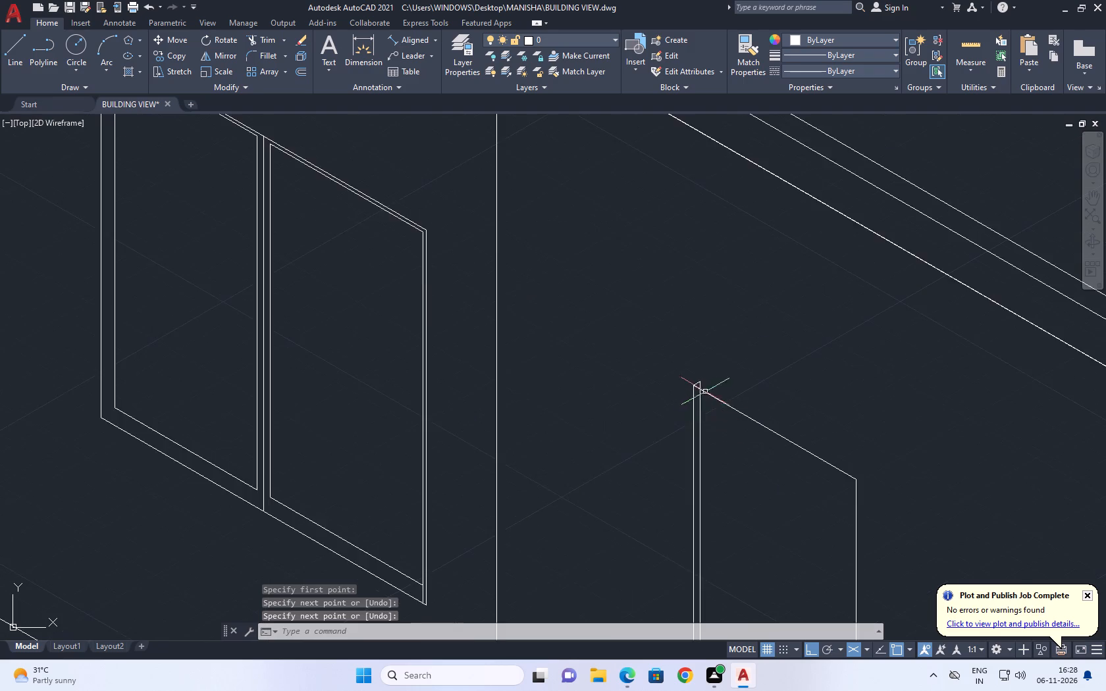
{"action": "scroll", "coordinate": [700, 389], "scroll_direction": "up", "scroll_amount": 2}
{"action": "key", "text": "t"}
{"action": "key", "text": "r"}
{"action": "key", "text": "space"}
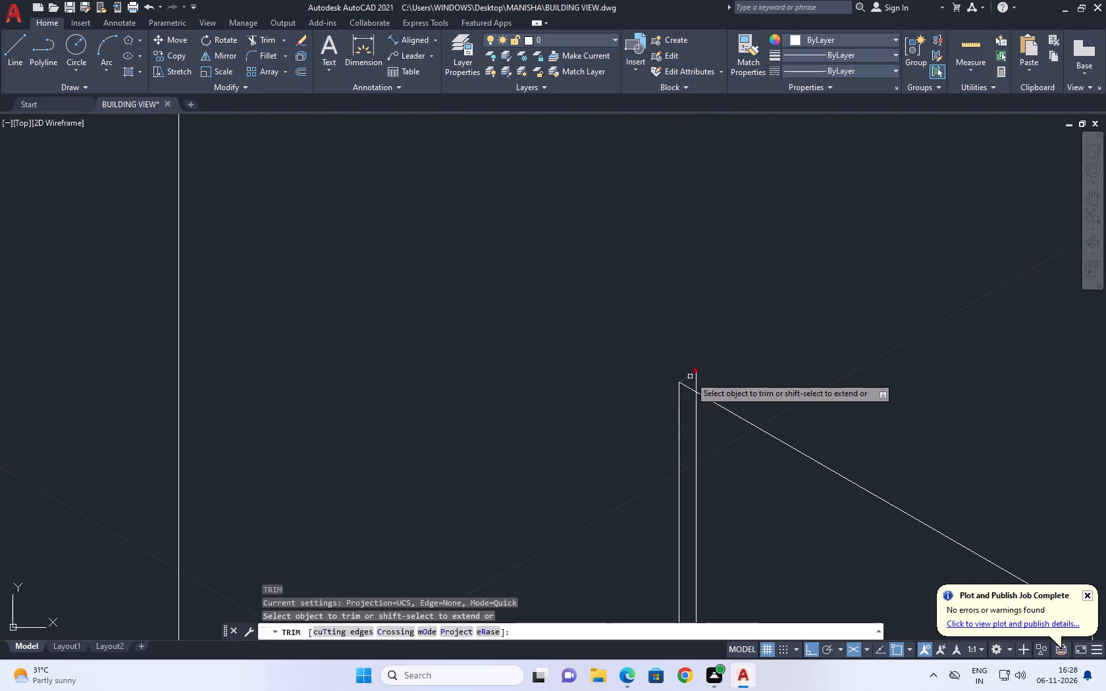
{"action": "left_click", "coordinate": [690, 376]}
{"action": "left_click", "coordinate": [697, 384]}
{"action": "scroll", "coordinate": [677, 357], "scroll_direction": "down", "scroll_amount": 5}
{"action": "key", "text": "space"}
Copy the narrow window's right edge 0.5 inward along its slanted base direction.
{"action": "middle_click_drag", "start_coordinate": [750, 499], "coordinate": [700, 359]}
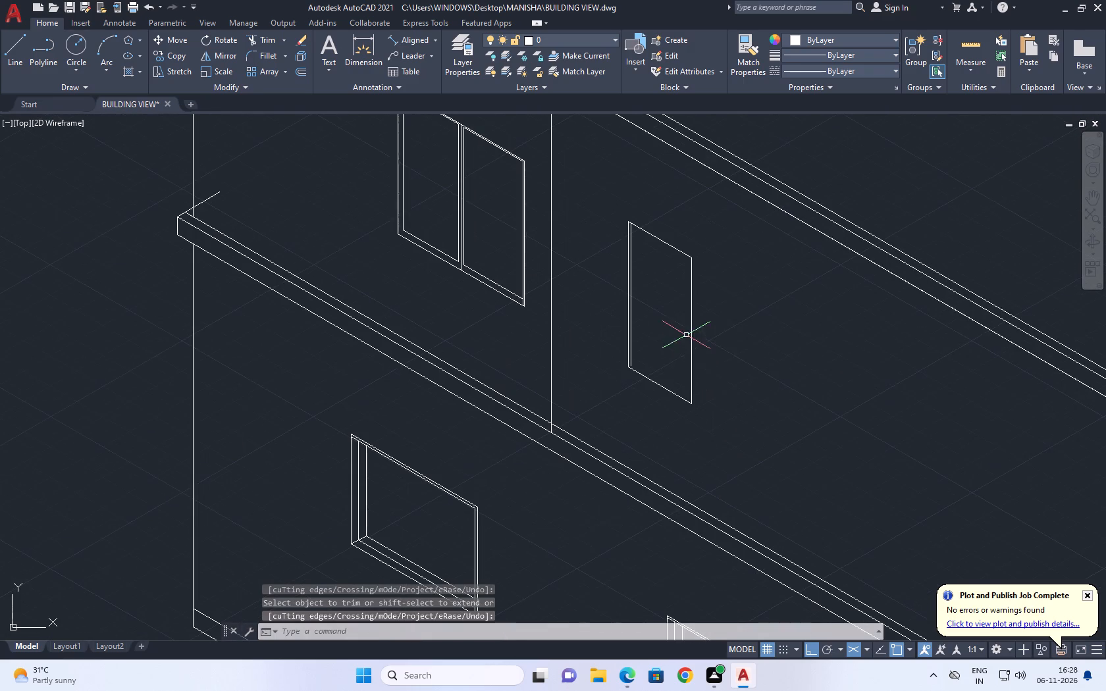
{"action": "left_click", "coordinate": [694, 361]}
{"action": "left_click", "coordinate": [656, 322]}
{"action": "type", "text": "CO"}
{"action": "key", "text": "space"}
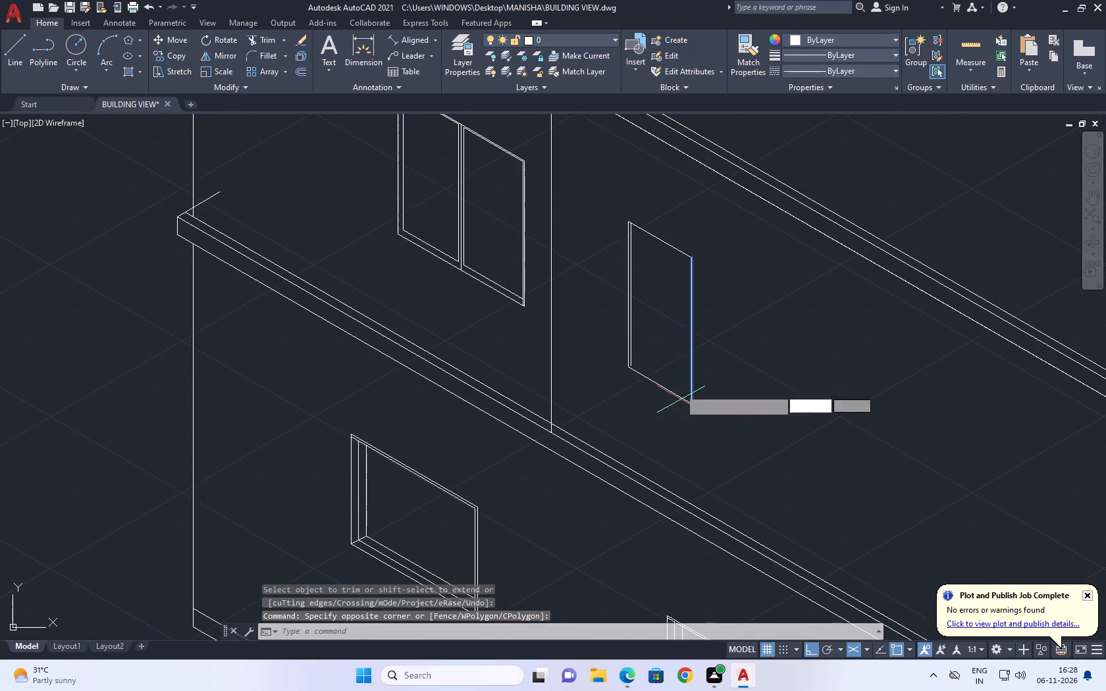
{"action": "scroll", "coordinate": [668, 357], "scroll_direction": "up", "scroll_amount": 1}
{"action": "left_click", "coordinate": [674, 350]}
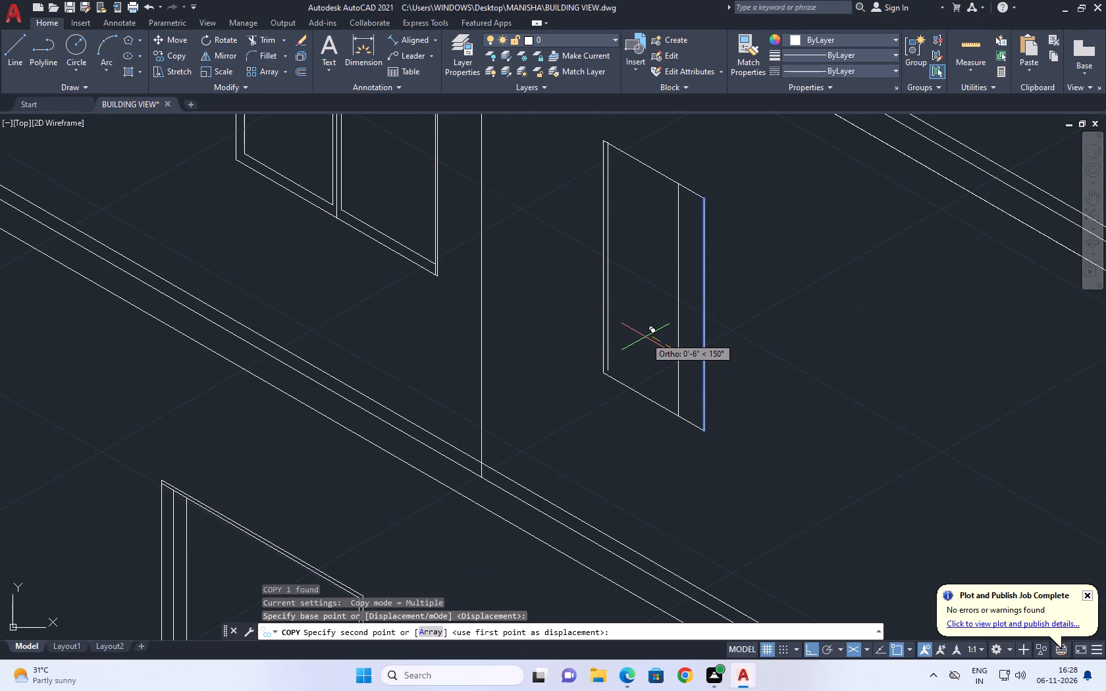
{"action": "type", "text": "0."}
{"action": "type", "text": "5"}
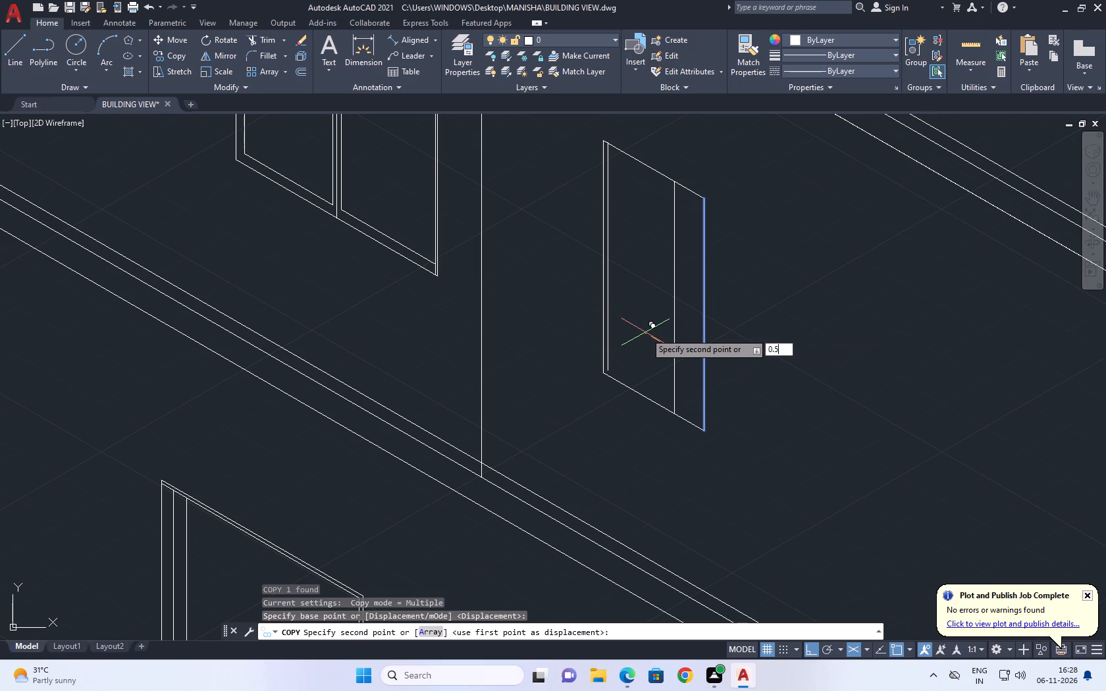
{"action": "key", "text": "space"}
{"action": "key", "text": "space"}
Copy the narrow window's bottom edge inward along the 30° direction at distance 2, after undoing a copy at 0.2.
{"action": "left_click", "coordinate": [665, 411]}
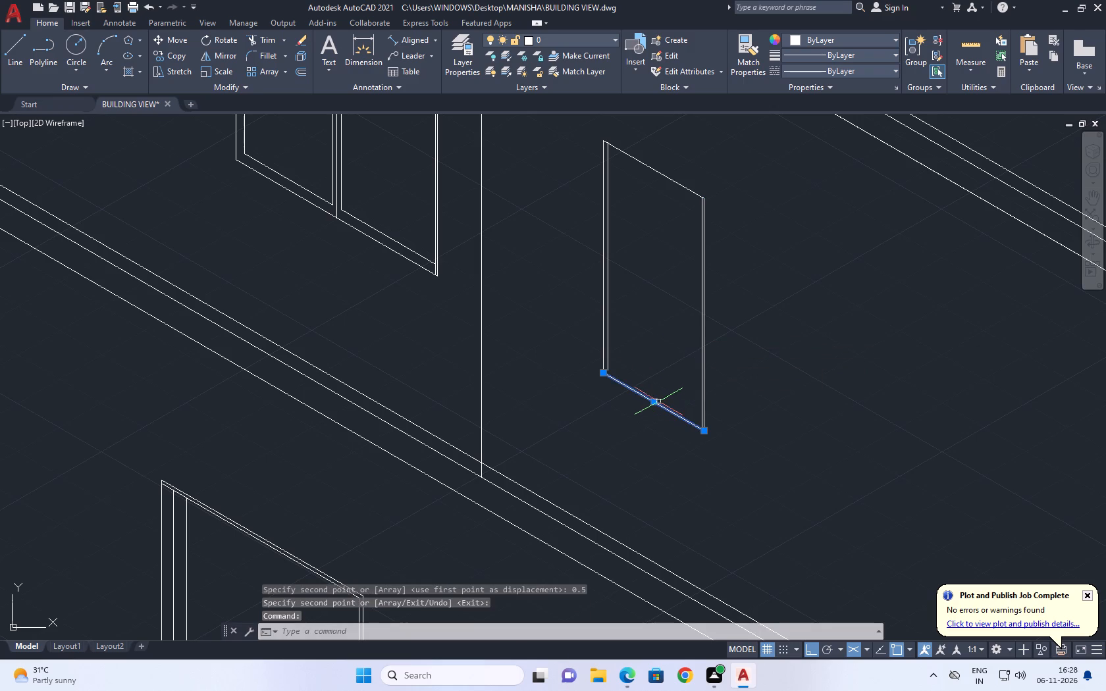
{"action": "type", "text": "CO"}
{"action": "key", "text": "space"}
{"action": "scroll", "coordinate": [658, 399], "scroll_direction": "up", "scroll_amount": 3}
{"action": "left_click", "coordinate": [658, 399]}
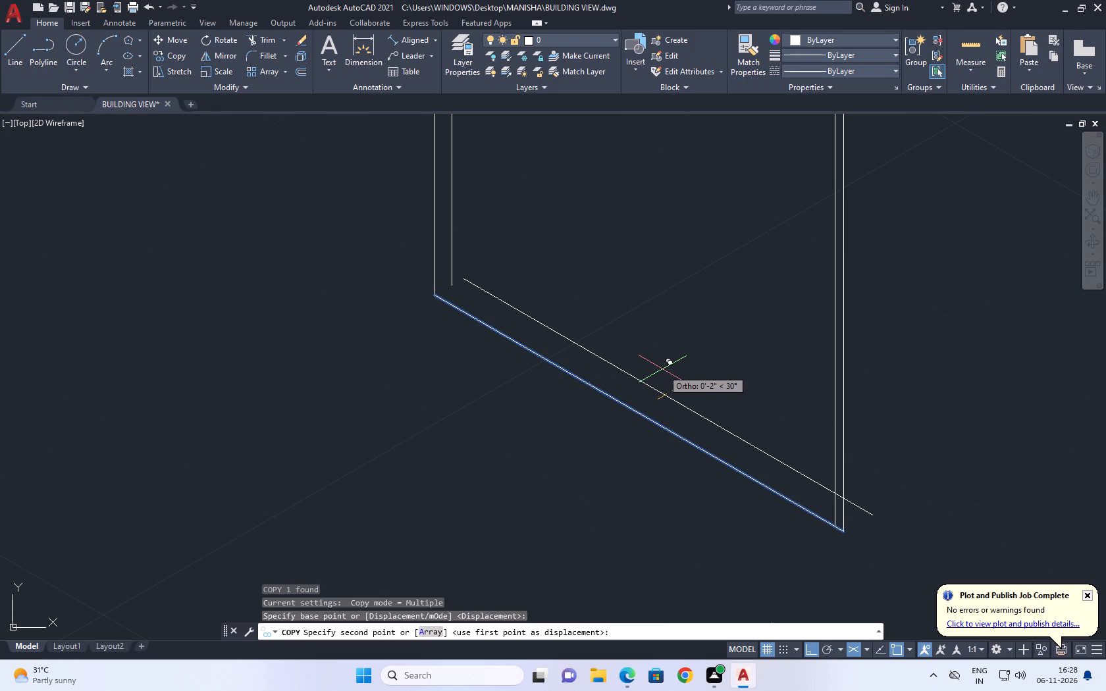
{"action": "type", "text": "0."}
{"action": "type", "text": "2"}
{"action": "key", "text": "space"}
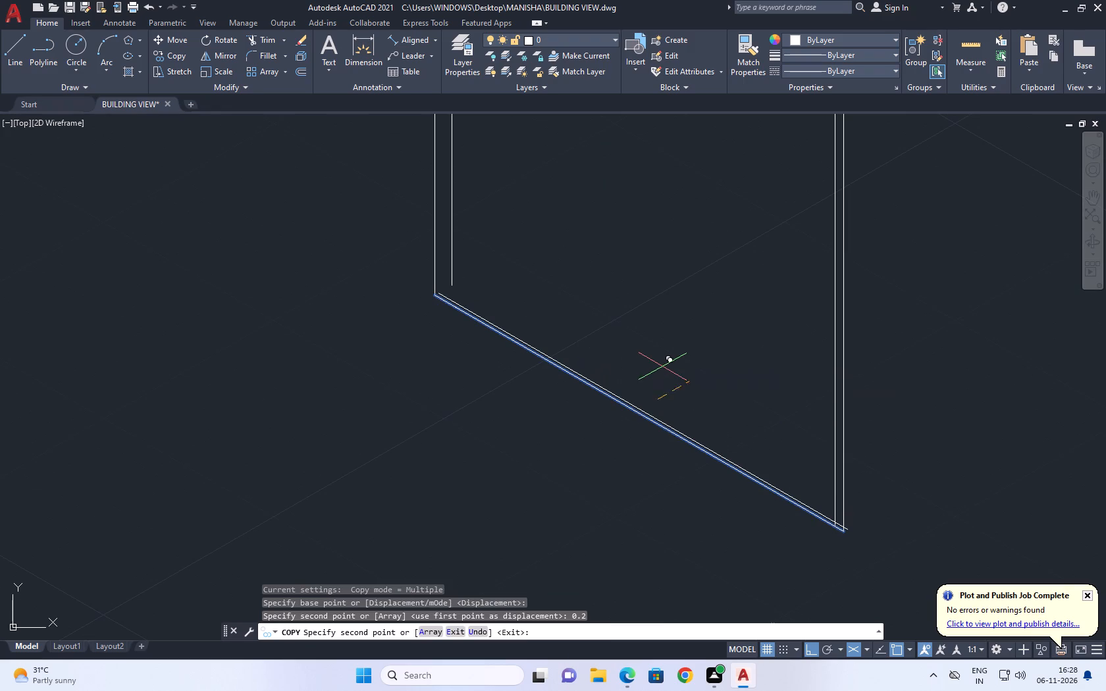
{"action": "key", "text": "ctrl+z"}
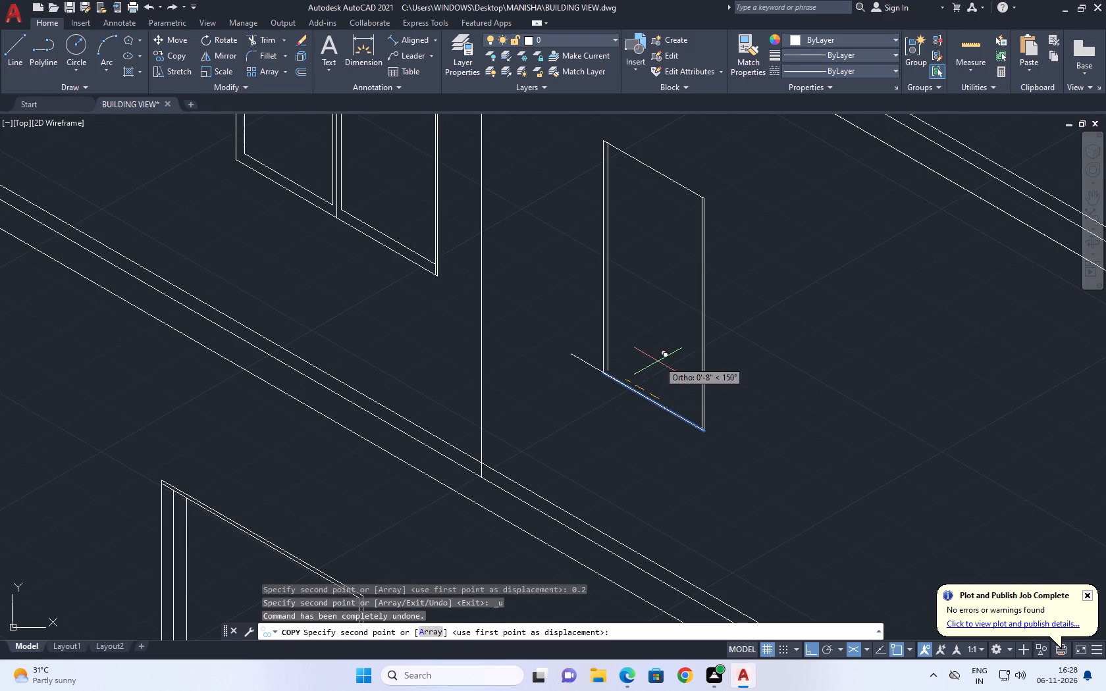
{"action": "scroll", "coordinate": [660, 365], "scroll_direction": "up", "scroll_amount": 1}
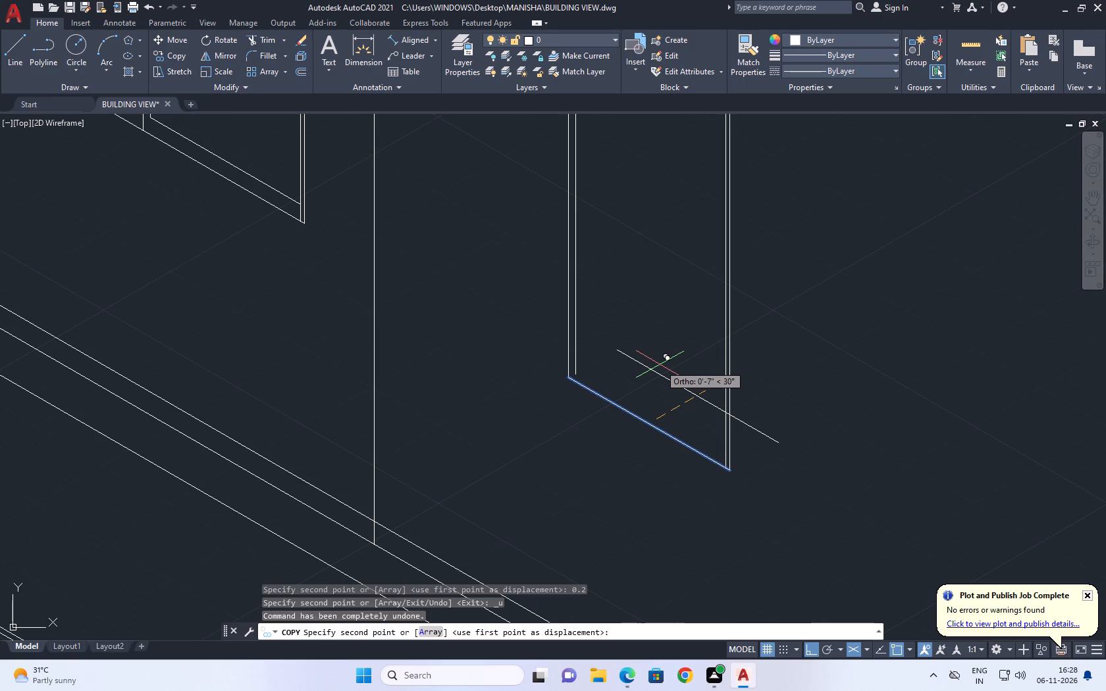
{"action": "type", "text": "2"}
{"action": "key", "text": "space"}
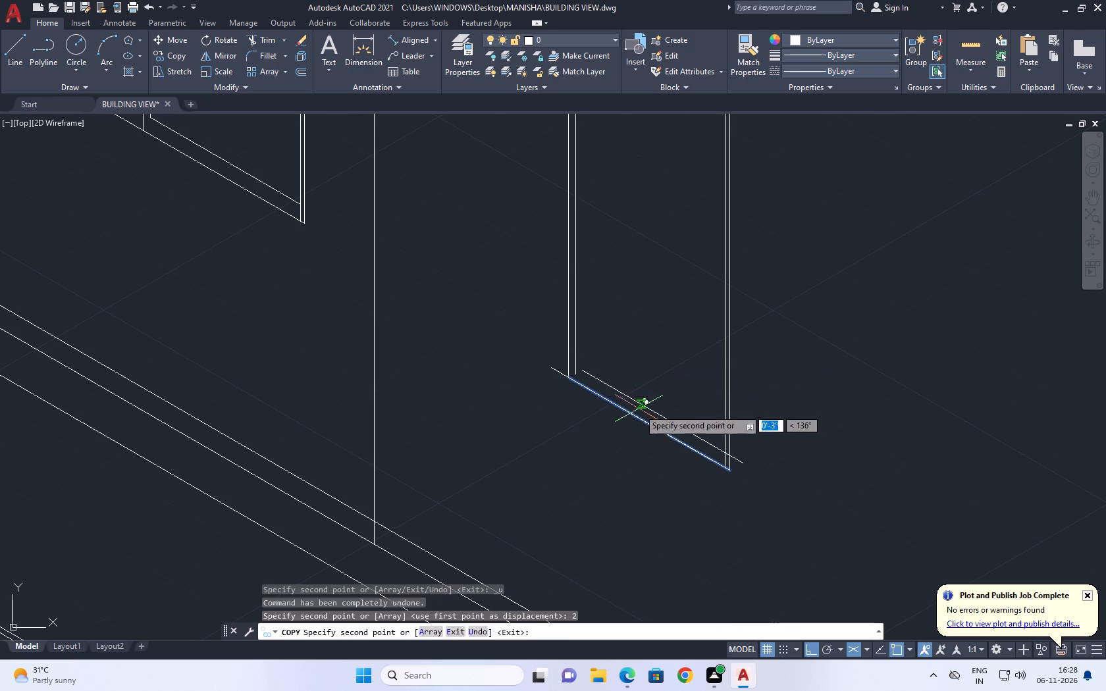
{"action": "key", "text": "Escape"}
Move the narrow window's inner left line so its lower end meets the start of the inner bottom line.
{"action": "middle_click_drag", "start_coordinate": [639, 401], "coordinate": [688, 430]}
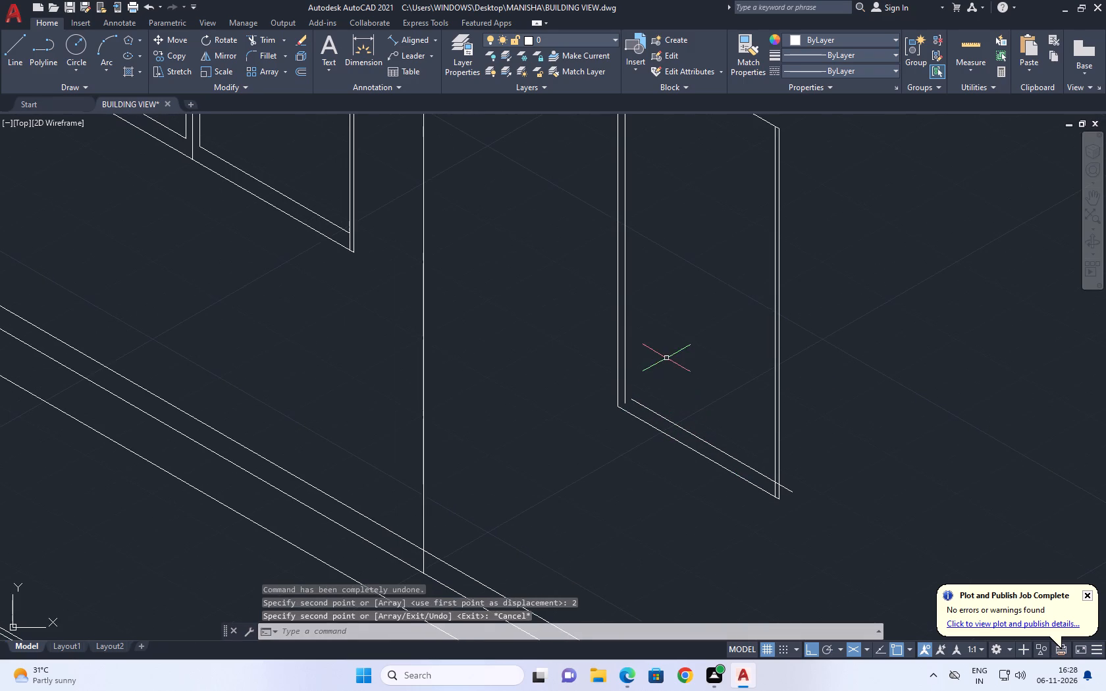
{"action": "scroll", "coordinate": [635, 359], "scroll_direction": "up", "scroll_amount": 1}
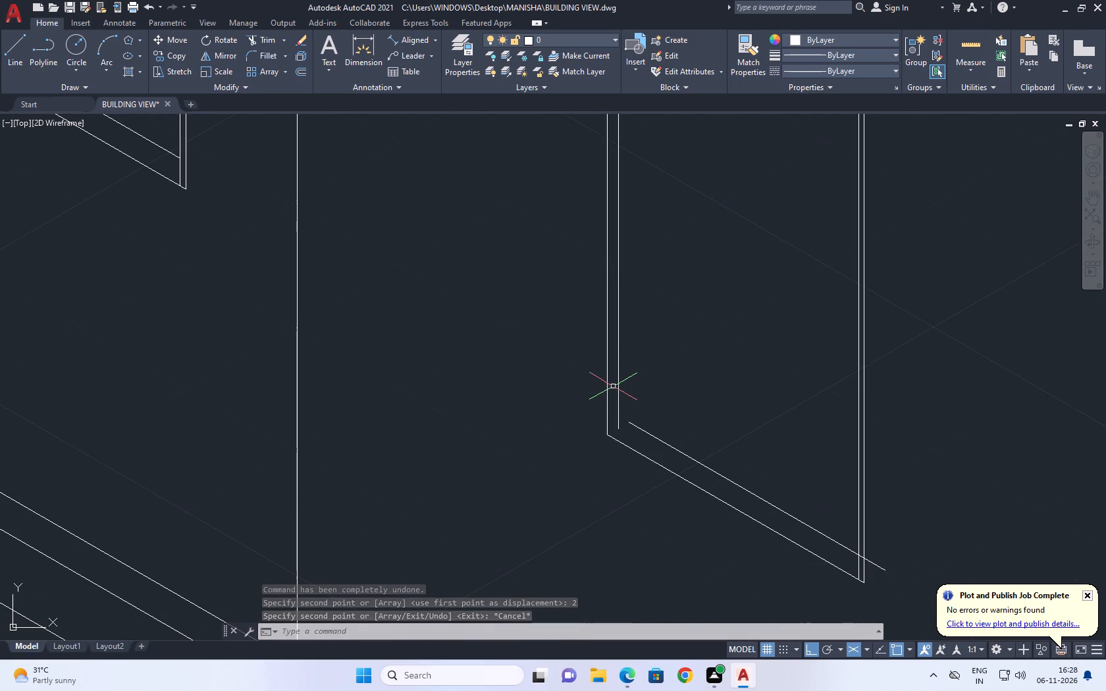
{"action": "left_click", "coordinate": [616, 390]}
{"action": "key", "text": "m"}
{"action": "key", "text": "space"}
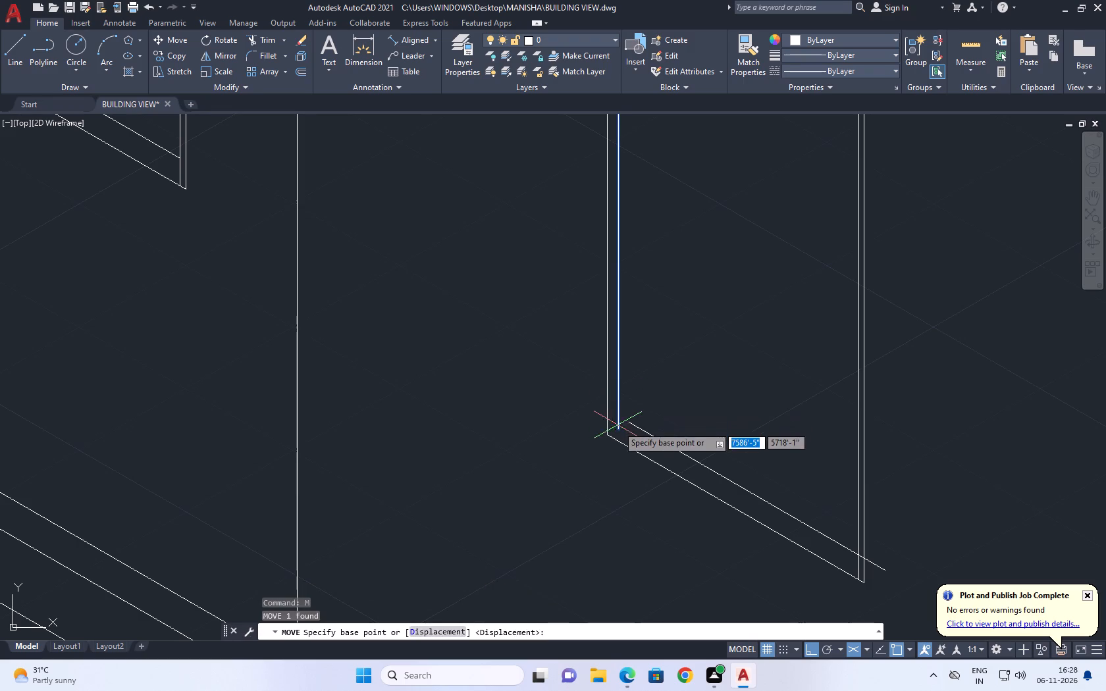
{"action": "left_click", "coordinate": [616, 429]}
{"action": "left_click", "coordinate": [625, 419]}
{"action": "scroll", "coordinate": [629, 401], "scroll_direction": "up", "scroll_amount": 2}
{"action": "left_click", "coordinate": [615, 422]}
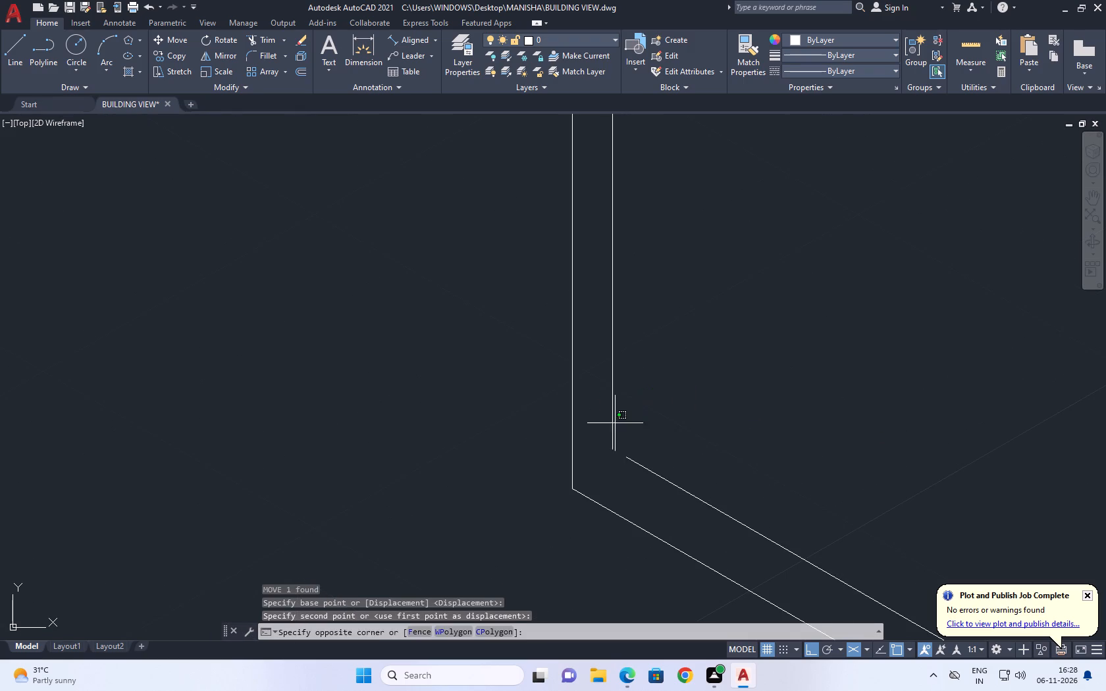
{"action": "left_click", "coordinate": [607, 405]}
{"action": "key", "text": "m"}
{"action": "key", "text": "space"}
{"action": "left_click", "coordinate": [609, 449]}
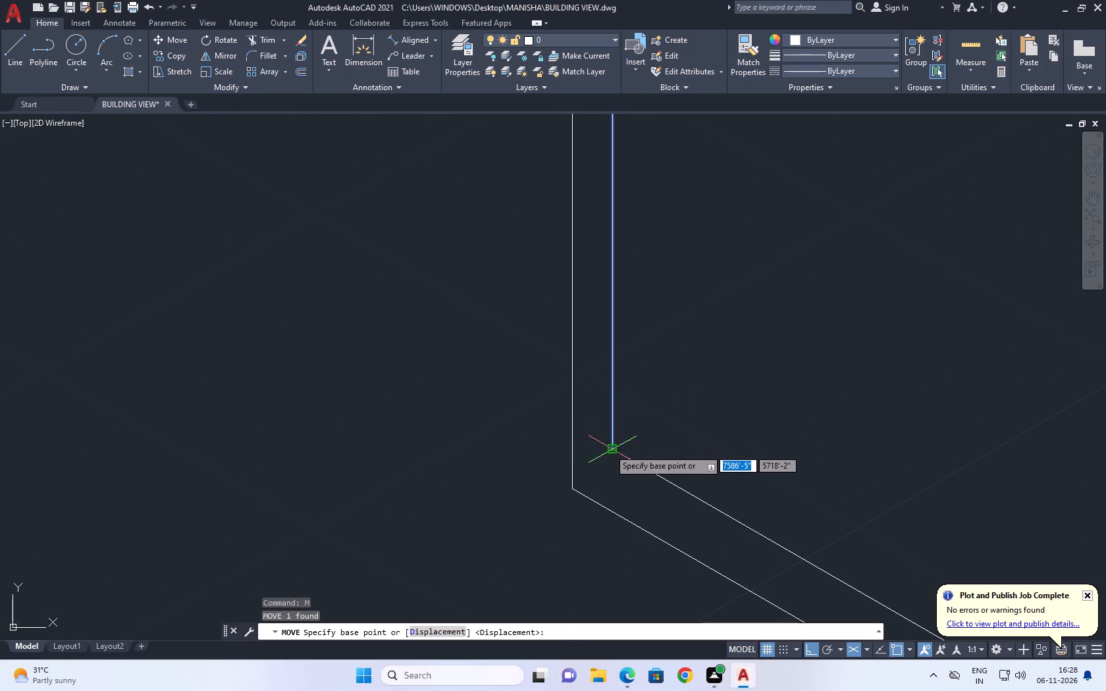
{"action": "left_click", "coordinate": [621, 457]}
{"action": "scroll", "coordinate": [642, 401], "scroll_direction": "down", "scroll_amount": 3}
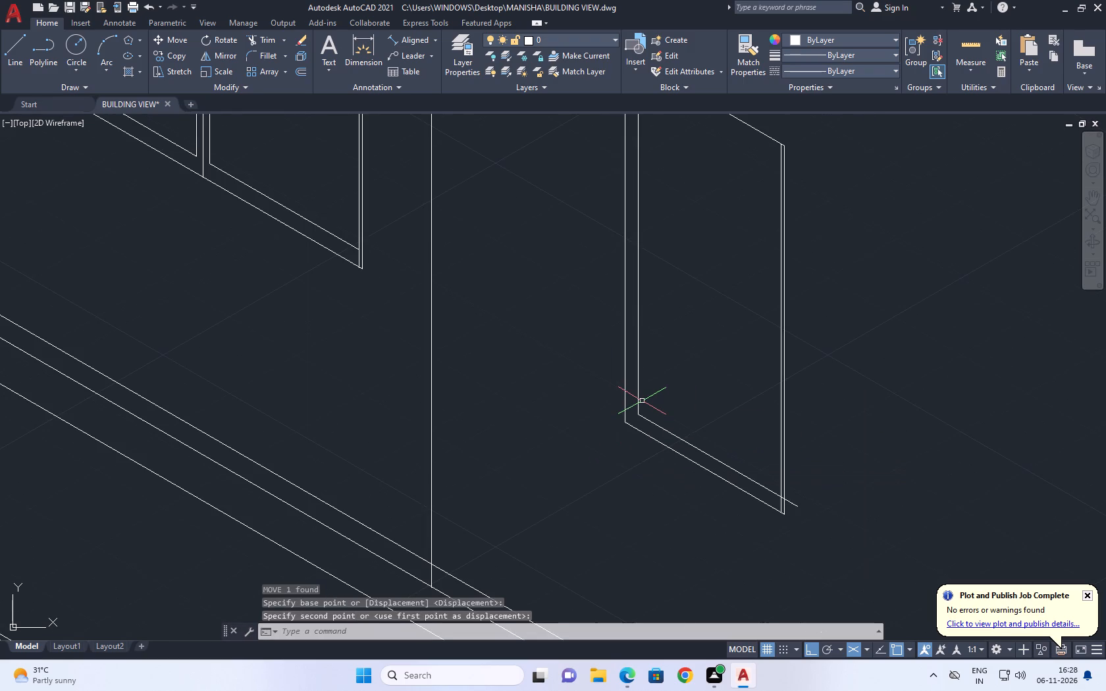
Trim the inner bottom line where it runs past the inner right line at the narrow window's lower-right corner.
{"action": "key", "text": "t"}
{"action": "key", "text": "r"}
{"action": "key", "text": "space"}
{"action": "scroll", "coordinate": [770, 504], "scroll_direction": "up", "scroll_amount": 2}
{"action": "left_click", "coordinate": [829, 502]}
{"action": "left_click_drag", "start_coordinate": [826, 521], "coordinate": [828, 527]}
{"action": "scroll", "coordinate": [796, 480], "scroll_direction": "up", "scroll_amount": 2}
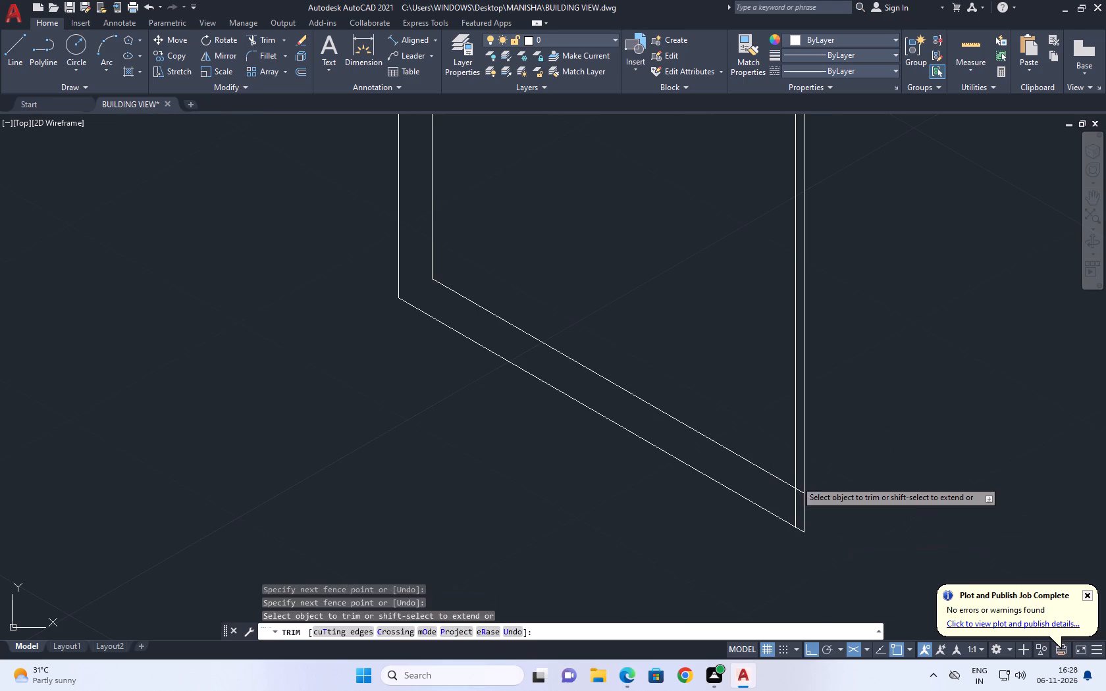
{"action": "scroll", "coordinate": [796, 480], "scroll_direction": "up", "scroll_amount": 1}
{"action": "left_click", "coordinate": [803, 517]}
{"action": "left_click", "coordinate": [801, 534]}
{"action": "left_click", "coordinate": [799, 538]}
{"action": "left_click", "coordinate": [789, 561]}
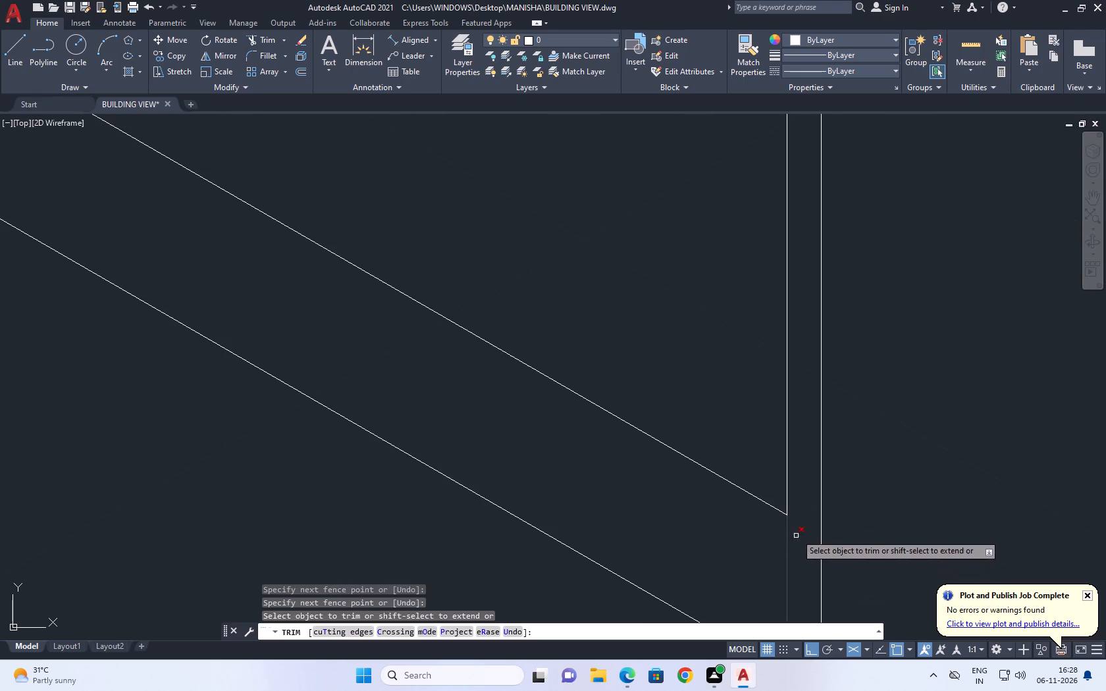
Trim the end of the inner left line projecting above the narrow window's top edge.
{"action": "scroll", "coordinate": [798, 529], "scroll_direction": "down", "scroll_amount": 5}
{"action": "middle_click_drag", "start_coordinate": [718, 201], "coordinate": [717, 474]}
{"action": "scroll", "coordinate": [648, 375], "scroll_direction": "up", "scroll_amount": 4}
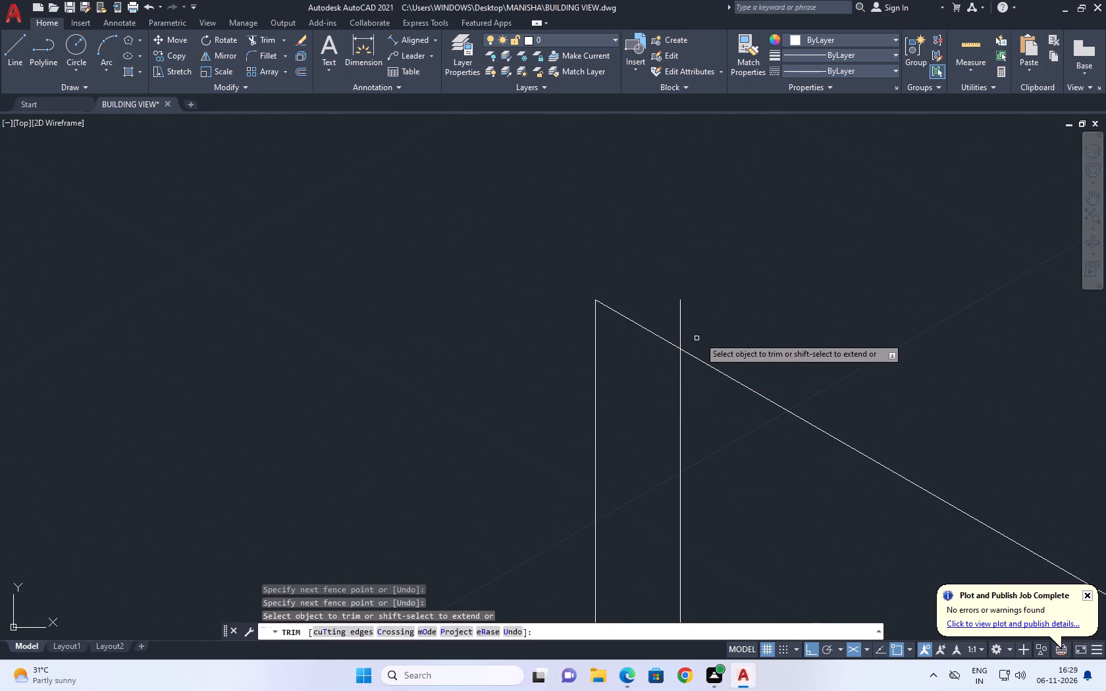
{"action": "left_click", "coordinate": [712, 335]}
{"action": "left_click", "coordinate": [638, 283]}
{"action": "scroll", "coordinate": [637, 281], "scroll_direction": "down", "scroll_amount": 8}
{"action": "key", "text": "space"}
Copy the narrow window's top edge 0.5 straight down, using the right isoplane.
{"action": "scroll", "coordinate": [704, 321], "scroll_direction": "up", "scroll_amount": 3}
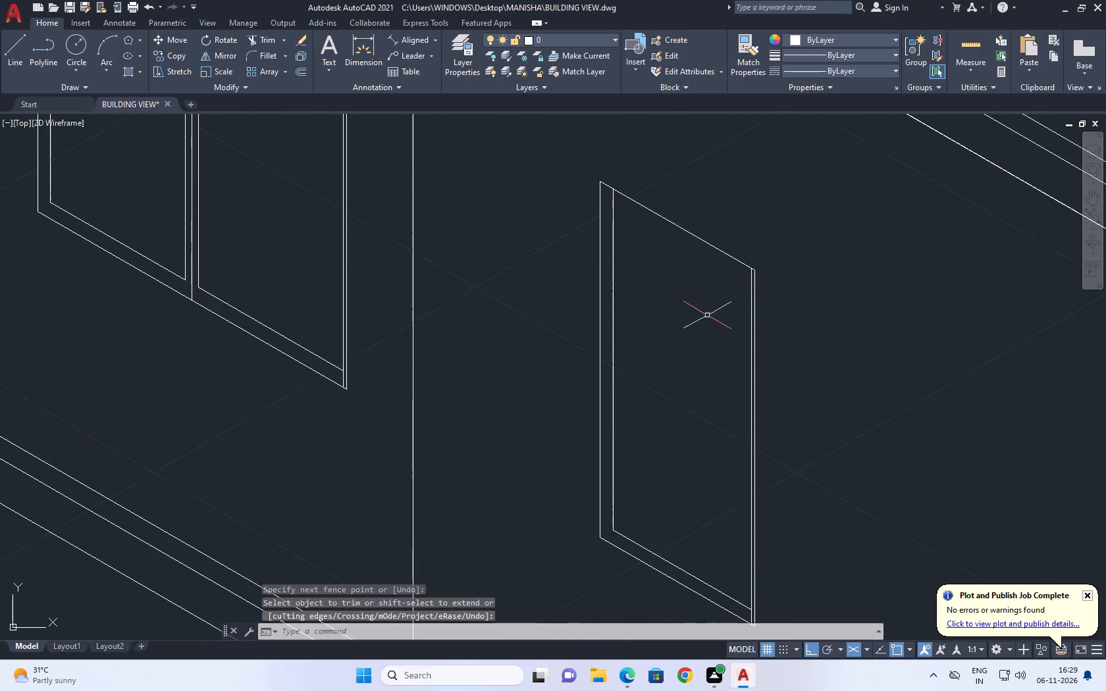
{"action": "middle_click_drag", "start_coordinate": [752, 300], "coordinate": [684, 349]}
{"action": "left_click", "coordinate": [635, 290]}
{"action": "key", "text": "c"}
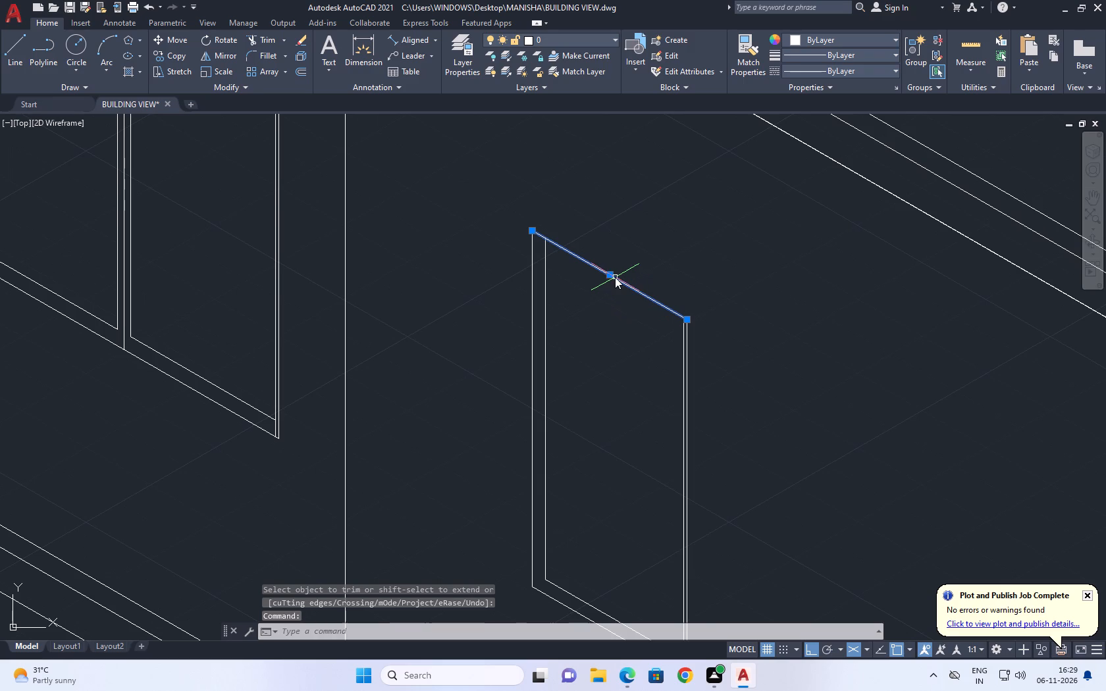
{"action": "key", "text": "o"}
{"action": "key", "text": "space"}
{"action": "left_click", "coordinate": [617, 290]}
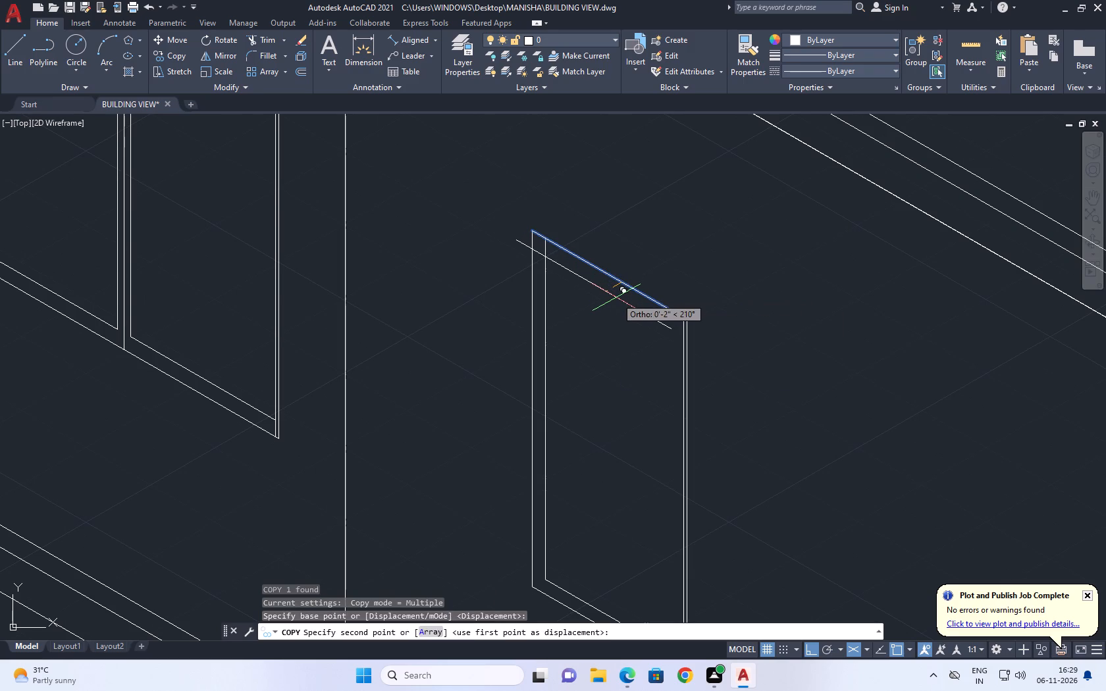
{"action": "key", "text": "F5"}
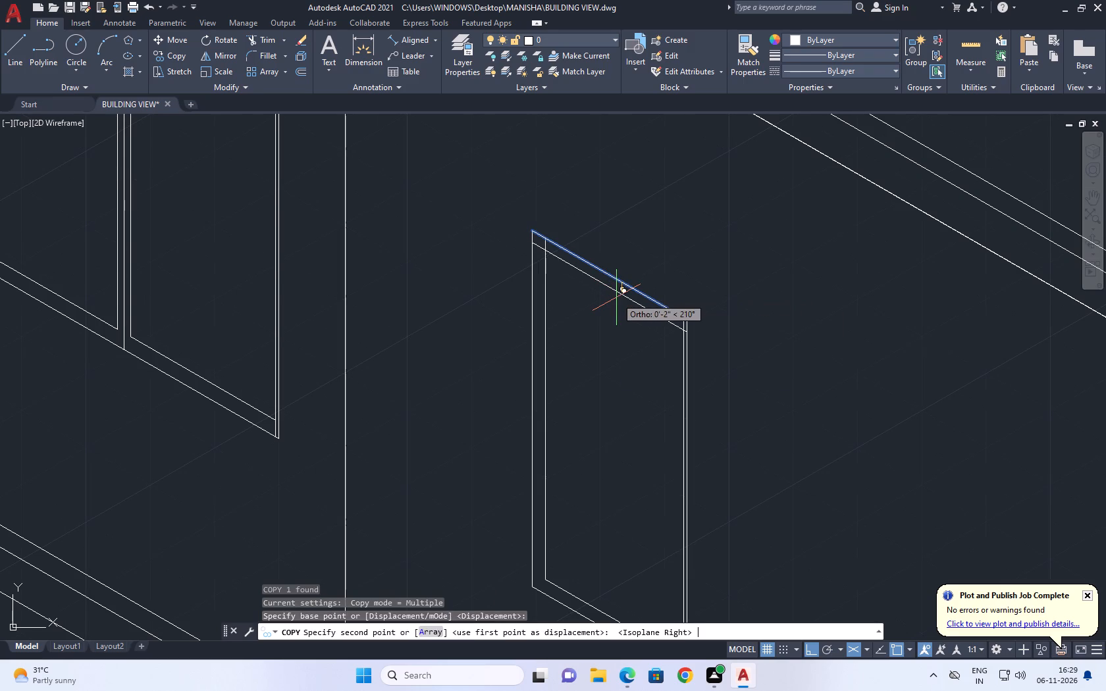
{"action": "type", "text": "O."}
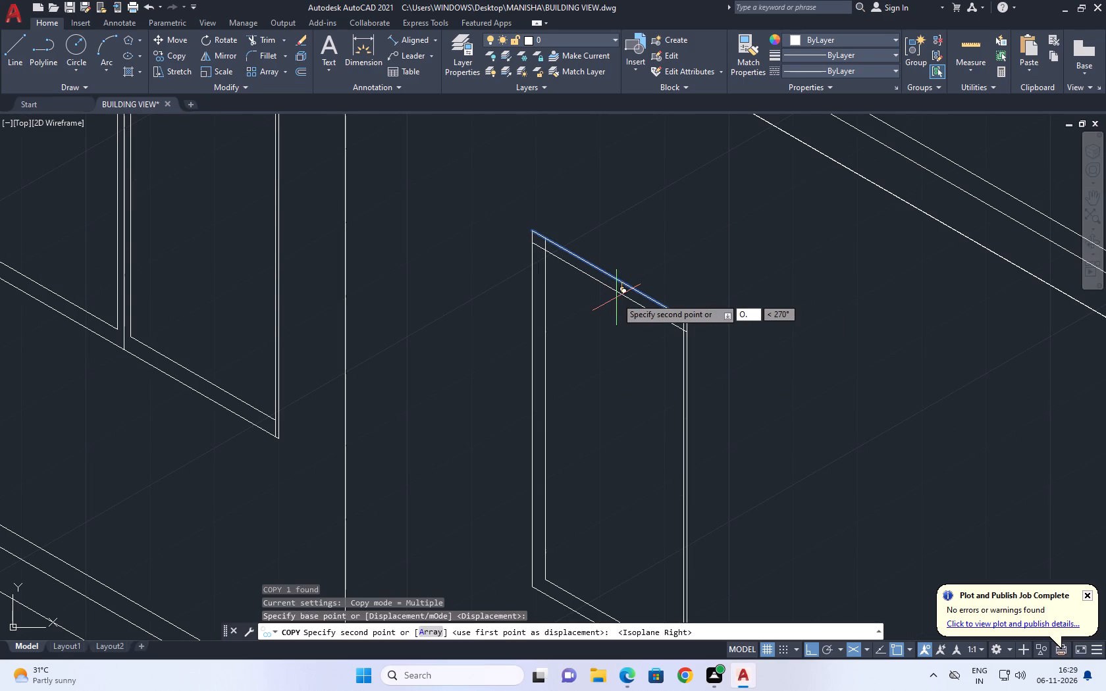
{"action": "type", "text": "5"}
{"action": "key", "text": "space"}
{"action": "key", "text": "BackSpace"}
{"action": "type", "text": "0.5"}
{"action": "key", "text": "space"}
{"action": "key", "text": "Escape"}
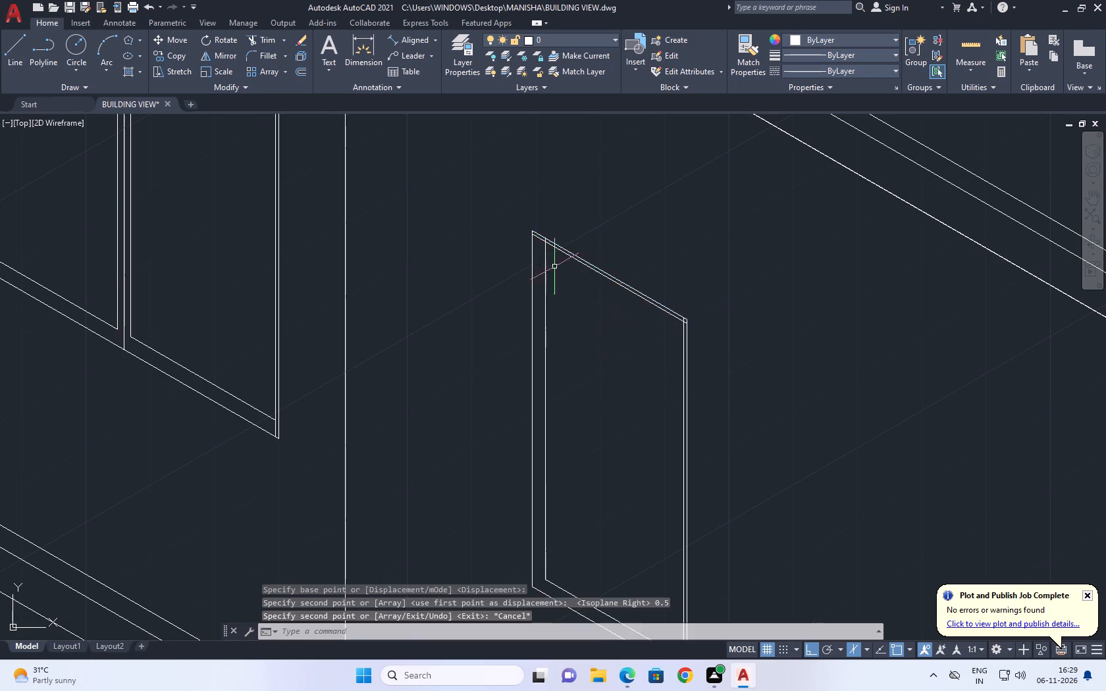
Trim the overlapping inner frame line ends at the narrow window's upper-left corner.
{"action": "middle_click_drag", "start_coordinate": [550, 280], "coordinate": [554, 294]}
{"action": "key", "text": "t"}
{"action": "key", "text": "r"}
{"action": "key", "text": "space"}
{"action": "scroll", "coordinate": [555, 257], "scroll_direction": "up", "scroll_amount": 6}
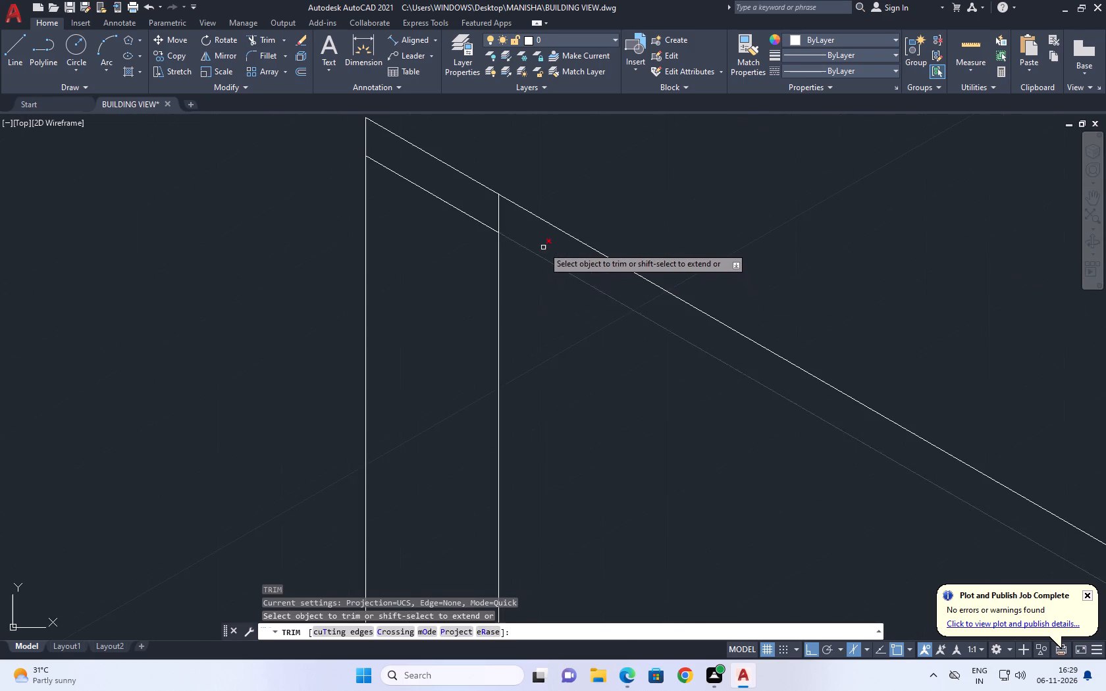
{"action": "scroll", "coordinate": [514, 223], "scroll_direction": "up", "scroll_amount": 2}
{"action": "left_click", "coordinate": [512, 219]}
{"action": "left_click", "coordinate": [354, 218]}
{"action": "scroll", "coordinate": [539, 218], "scroll_direction": "down", "scroll_amount": 5}
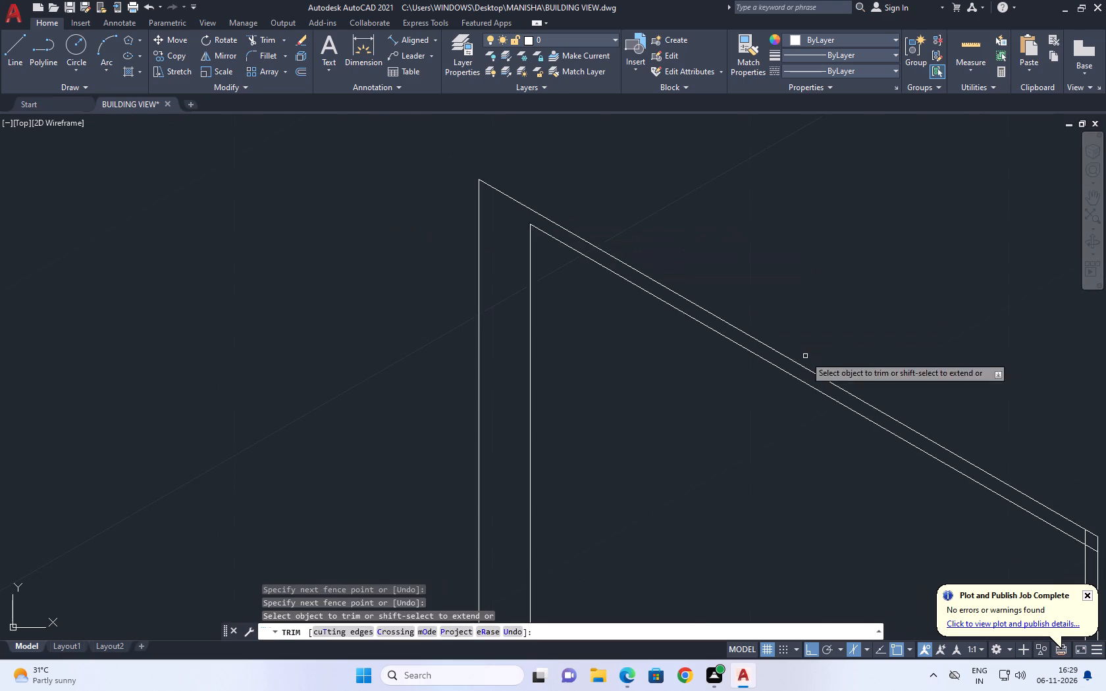
Trim the overlapping inner frame line ends at the narrow window's upper-right and lower-right corners.
{"action": "middle_click_drag", "start_coordinate": [825, 372], "coordinate": [434, 272]}
{"action": "scroll", "coordinate": [706, 463], "scroll_direction": "up", "scroll_amount": 4}
{"action": "scroll", "coordinate": [635, 308], "scroll_direction": "up", "scroll_amount": 2}
{"action": "left_click", "coordinate": [546, 284]}
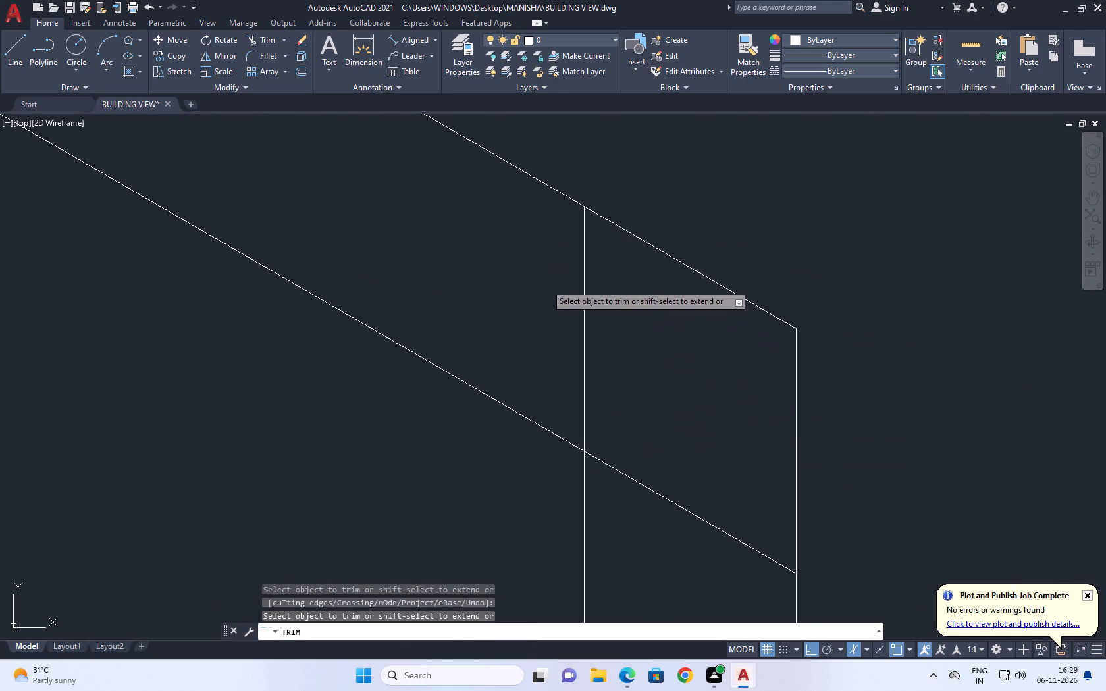
{"action": "left_click", "coordinate": [671, 534]}
{"action": "scroll", "coordinate": [668, 410], "scroll_direction": "down", "scroll_amount": 15}
{"action": "scroll", "coordinate": [691, 424], "scroll_direction": "up", "scroll_amount": 2}
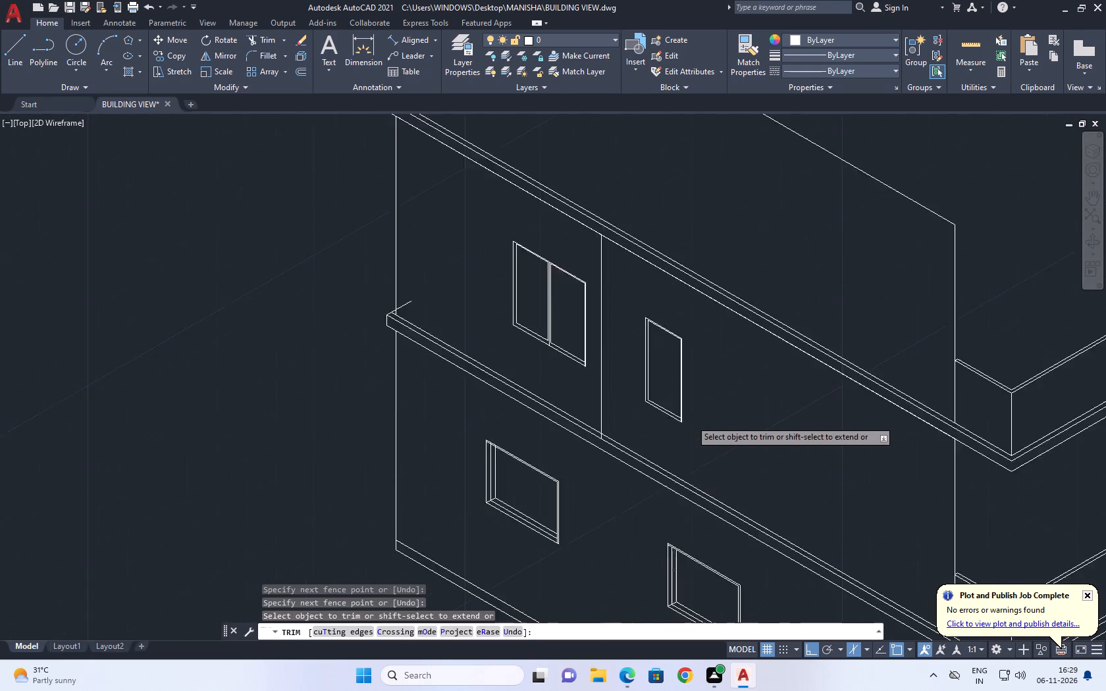
{"action": "scroll", "coordinate": [690, 424], "scroll_direction": "up", "scroll_amount": 6}
{"action": "left_click", "coordinate": [683, 417]}
{"action": "scroll", "coordinate": [684, 419], "scroll_direction": "down", "scroll_amount": 4}
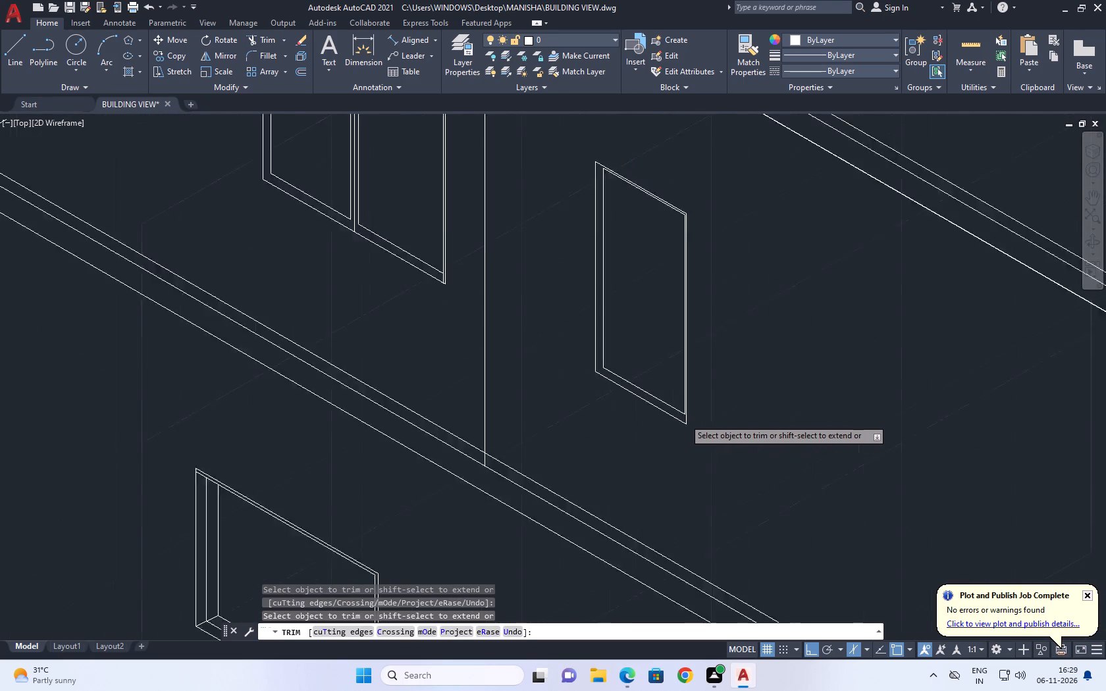
{"action": "scroll", "coordinate": [684, 419], "scroll_direction": "down", "scroll_amount": 7}
{"action": "key", "text": "Escape"}
Copy the narrow window's inner left line about 1" toward its outer left edge, along the right isoplane.
{"action": "scroll", "coordinate": [658, 407], "scroll_direction": "up", "scroll_amount": 5}
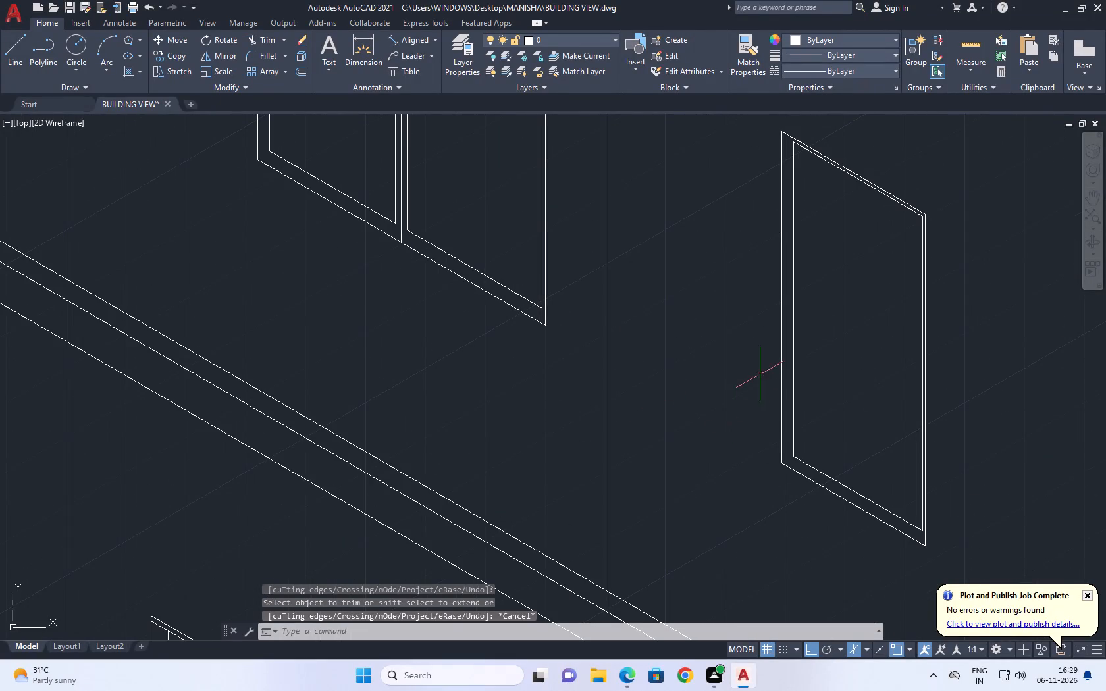
{"action": "left_click", "coordinate": [795, 356]}
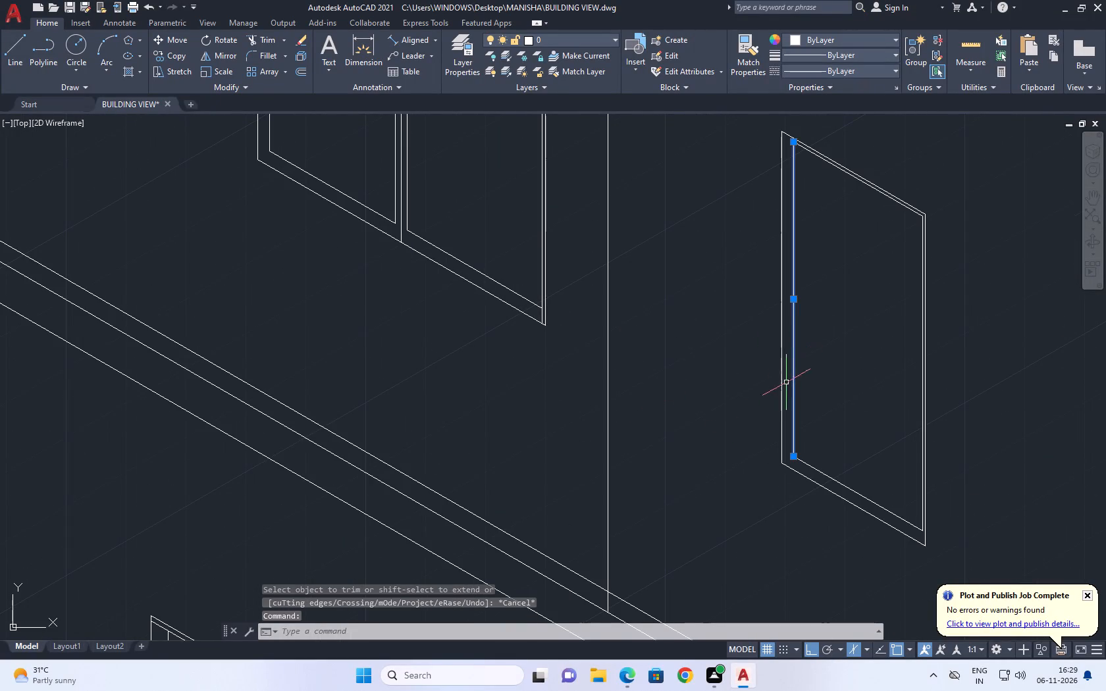
{"action": "middle_click_drag", "start_coordinate": [744, 434], "coordinate": [691, 444]}
{"action": "scroll", "coordinate": [688, 436], "scroll_direction": "up", "scroll_amount": 1}
{"action": "key", "text": "c"}
{"action": "key", "text": "o"}
{"action": "key", "text": "space"}
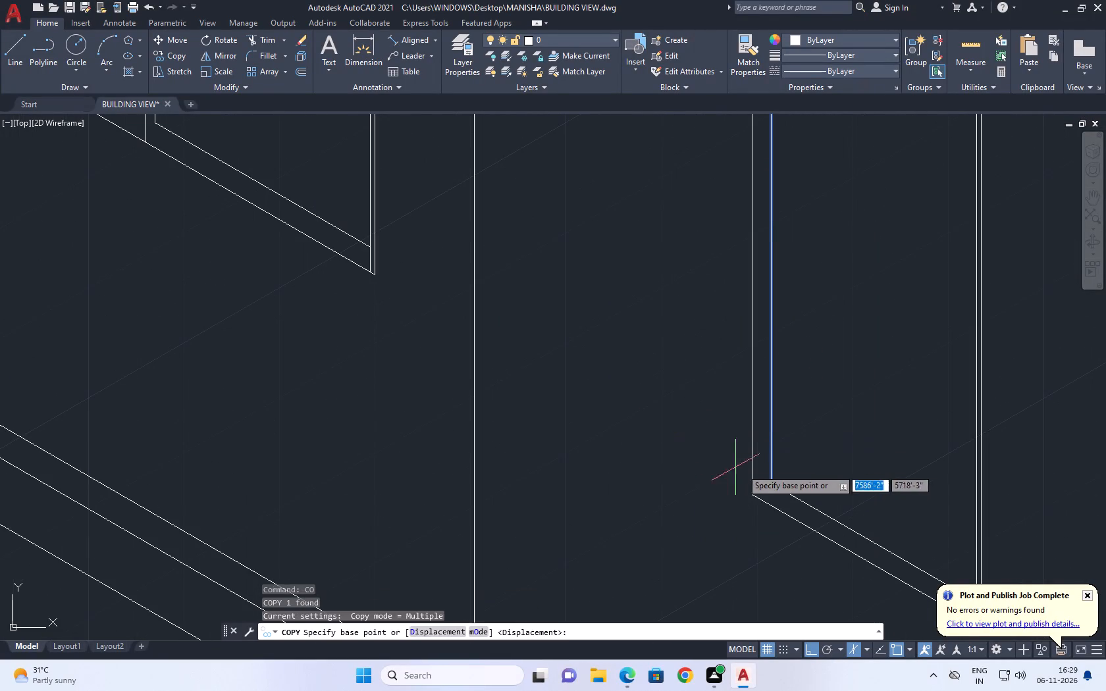
{"action": "scroll", "coordinate": [779, 474], "scroll_direction": "up", "scroll_amount": 3}
{"action": "left_click", "coordinate": [740, 513]}
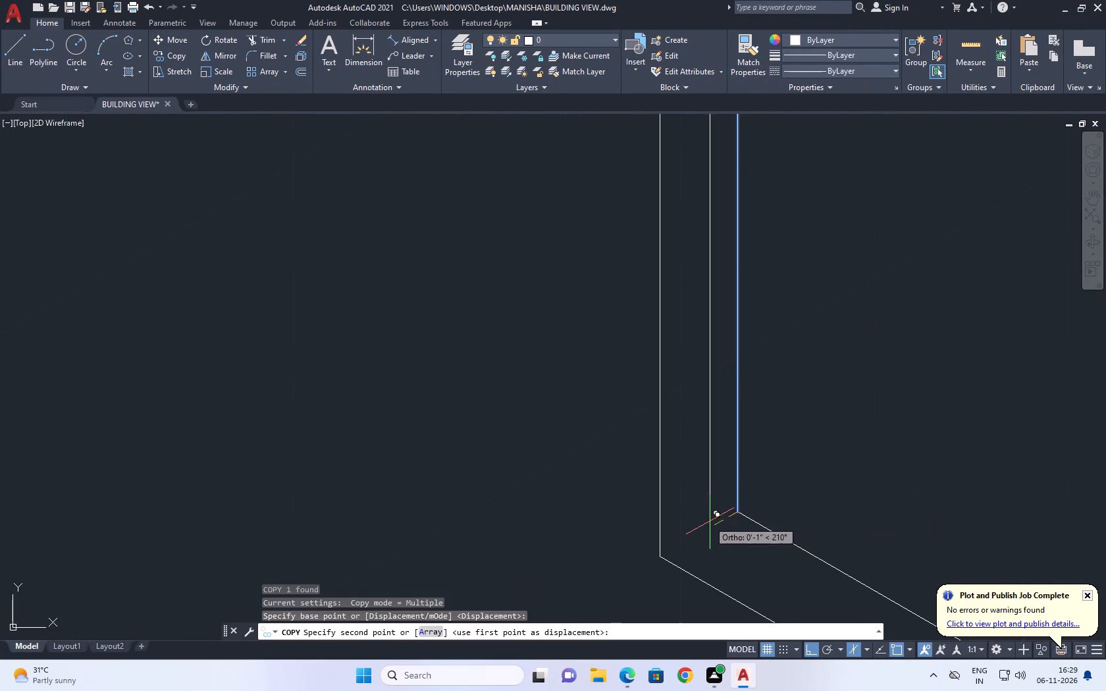
{"action": "left_click", "coordinate": [708, 521]}
{"action": "key", "text": "space"}
Copy the narrow window's inner bottom line from its left corner to the lower end of the newly copied vertical line.
{"action": "left_click", "coordinate": [776, 538]}
{"action": "left_click", "coordinate": [747, 546]}
{"action": "left_click", "coordinate": [777, 517]}
{"action": "left_click", "coordinate": [756, 534]}
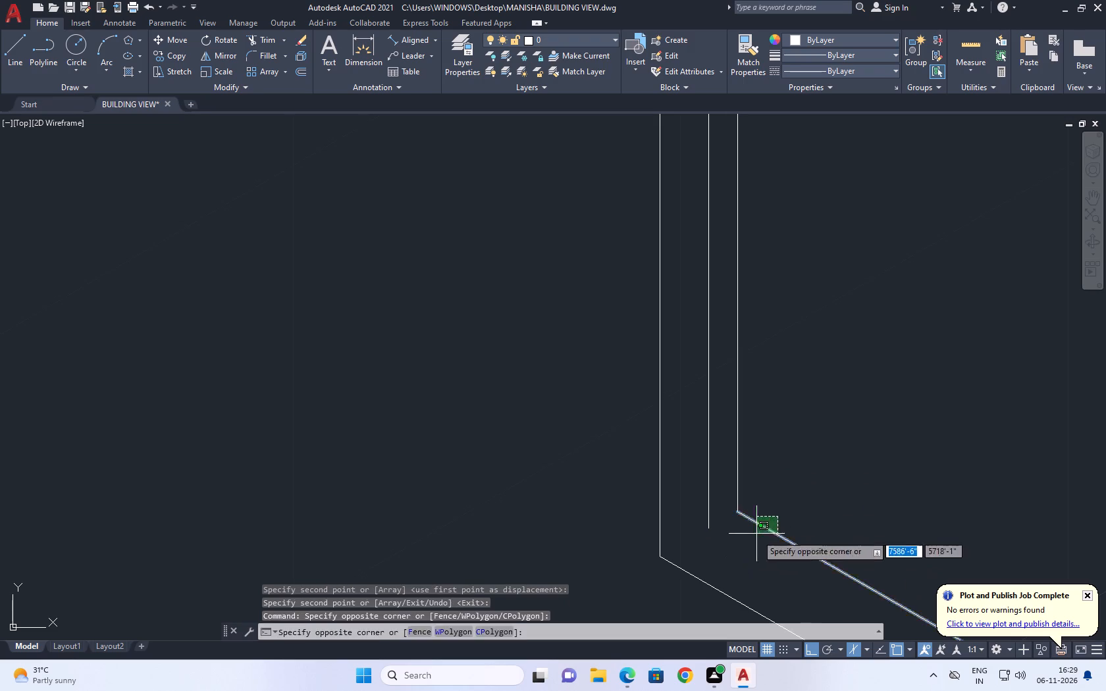
{"action": "key", "text": "c"}
{"action": "key", "text": "o"}
{"action": "key", "text": "space"}
{"action": "left_click", "coordinate": [738, 512]}
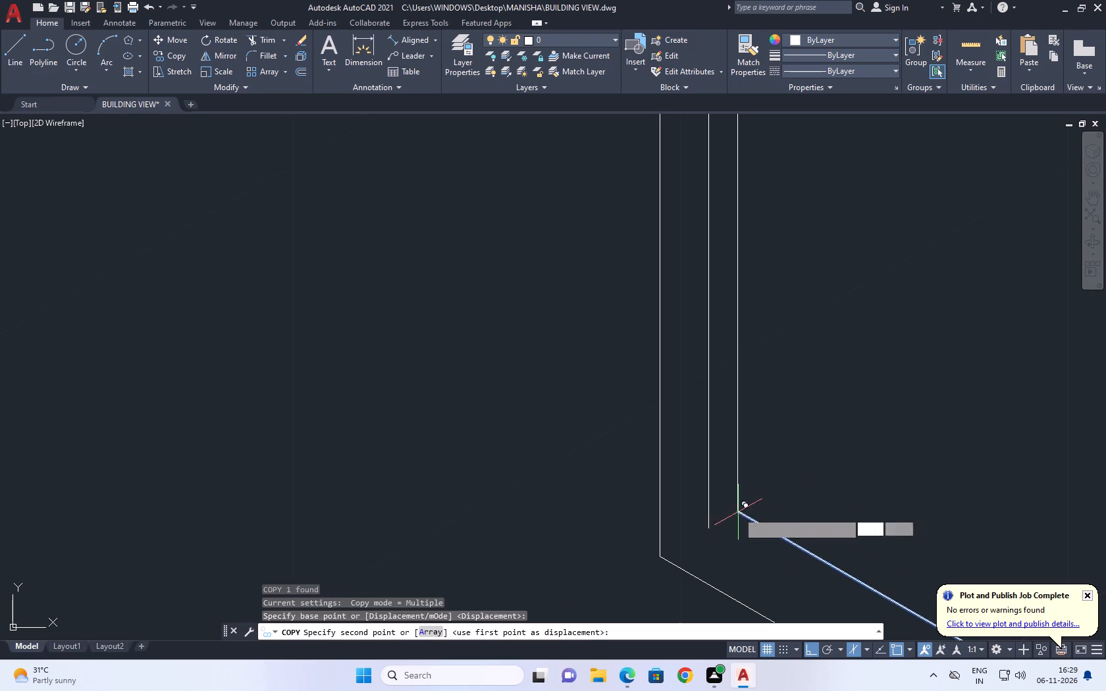
{"action": "left_click", "coordinate": [709, 528]}
{"action": "scroll", "coordinate": [662, 412], "scroll_direction": "down", "scroll_amount": 3}
{"action": "key", "text": "space"}
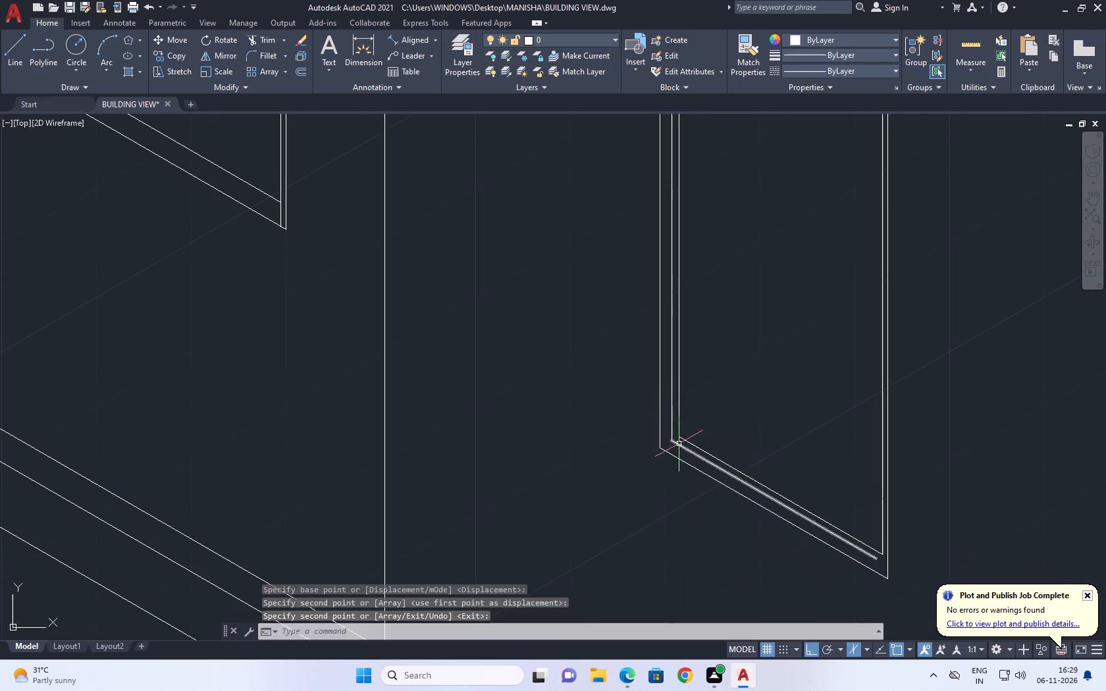
Extend the copied bottom line to the window's inner right line and the copied vertical line up to the inner top line.
{"action": "middle_click_drag", "start_coordinate": [687, 451], "coordinate": [711, 463]}
{"action": "type", "text": "EX"}
{"action": "key", "text": "space"}
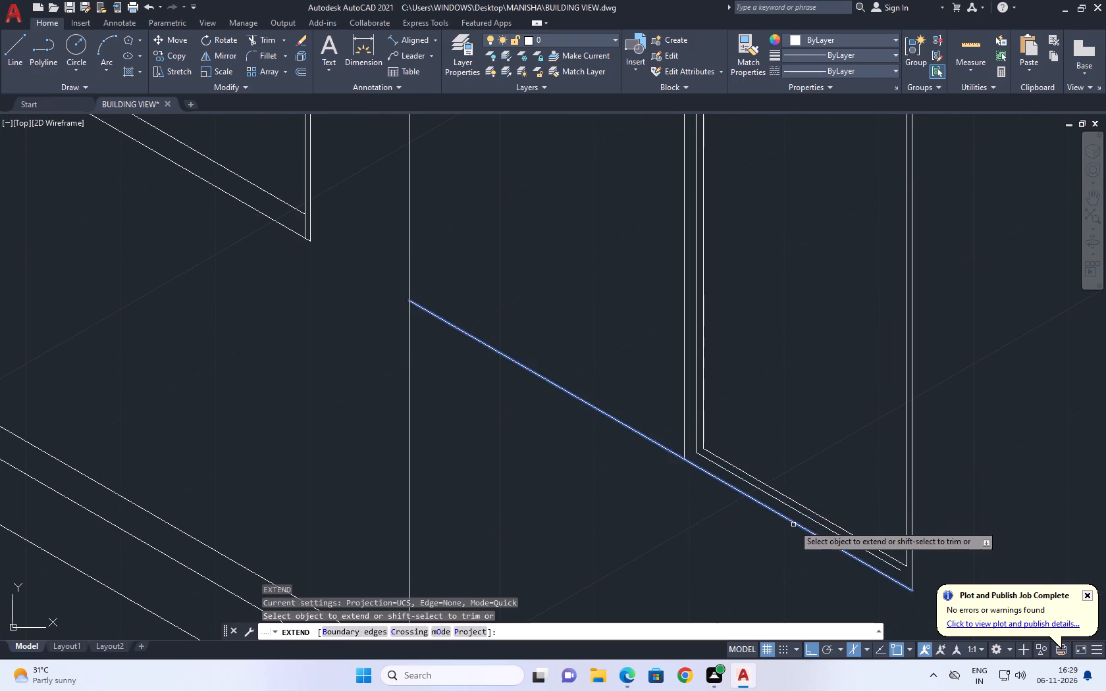
{"action": "left_click", "coordinate": [815, 521]}
{"action": "scroll", "coordinate": [806, 507], "scroll_direction": "down", "scroll_amount": 2}
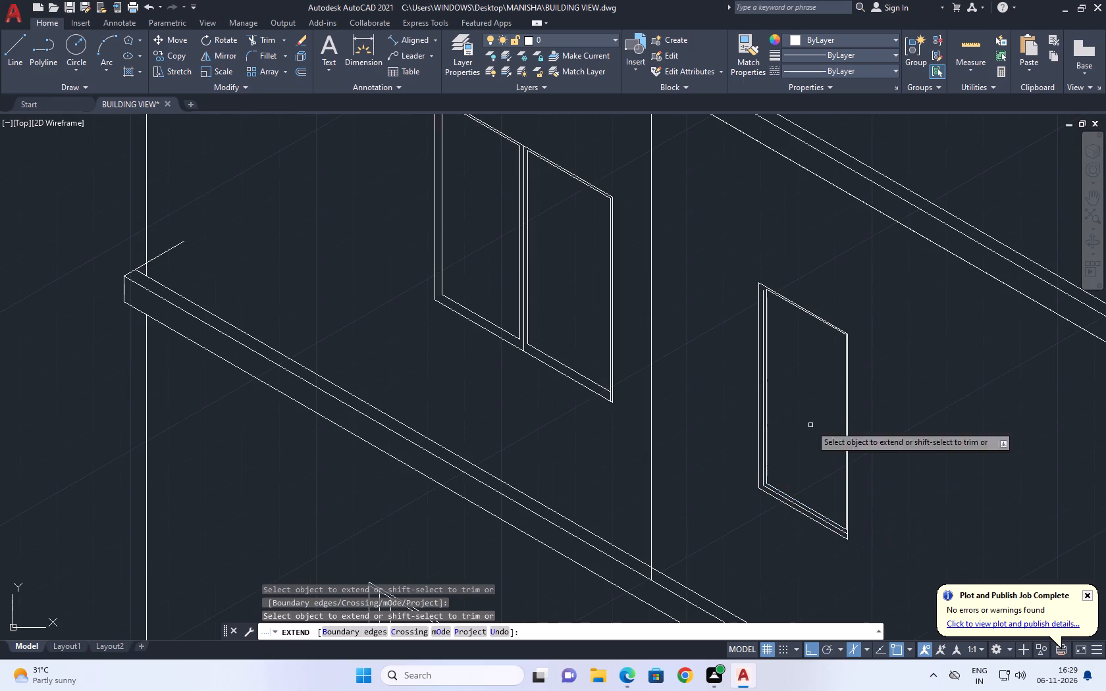
{"action": "scroll", "coordinate": [762, 306], "scroll_direction": "up", "scroll_amount": 2}
{"action": "left_click", "coordinate": [760, 301]}
{"action": "key", "text": "space"}
Move the whole narrow window along the middle-floor wall, away from the vertical dividing line, using the left isoplane.
{"action": "scroll", "coordinate": [747, 299], "scroll_direction": "down", "scroll_amount": 4}
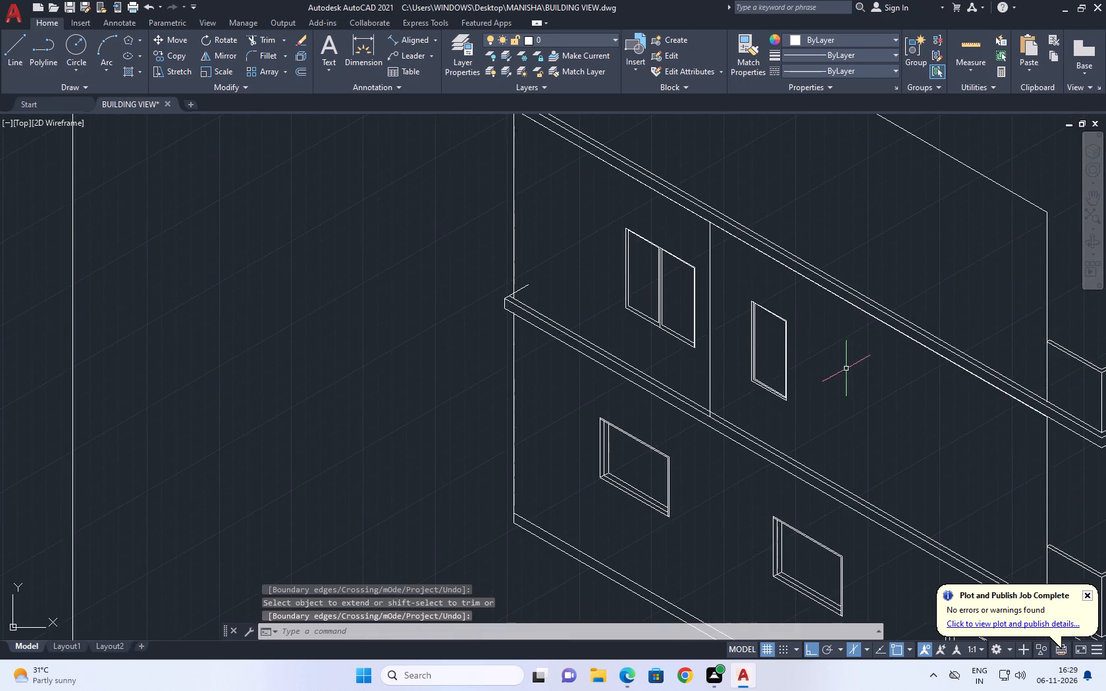
{"action": "middle_click_drag", "start_coordinate": [848, 372], "coordinate": [756, 337]}
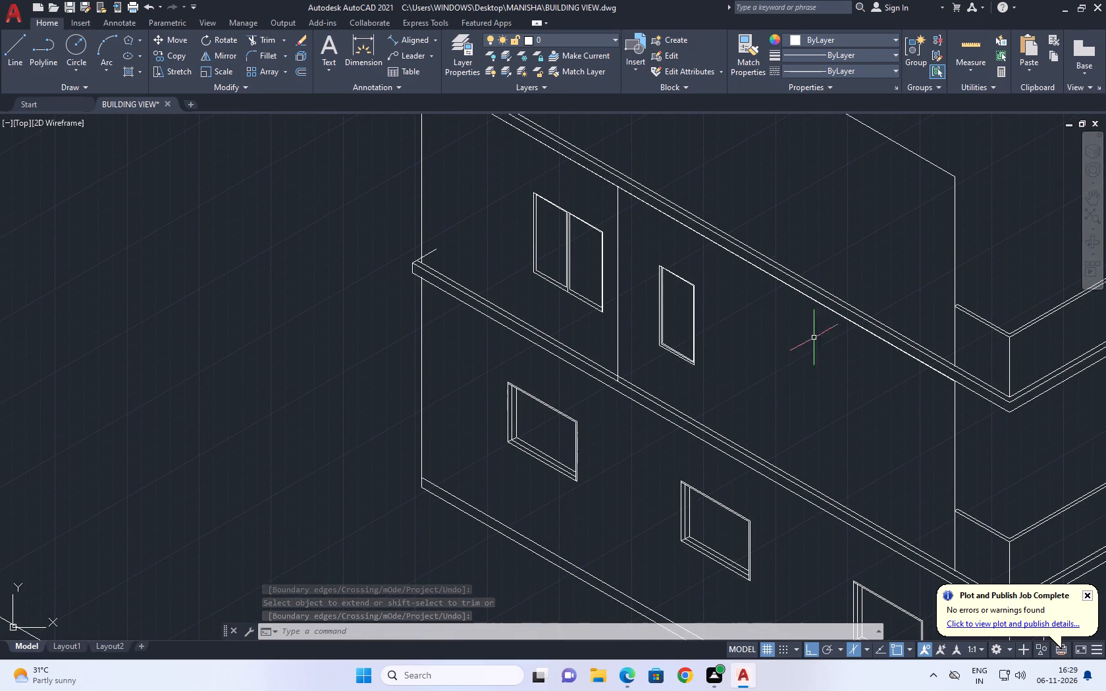
{"action": "middle_click_drag", "start_coordinate": [858, 371], "coordinate": [768, 378]}
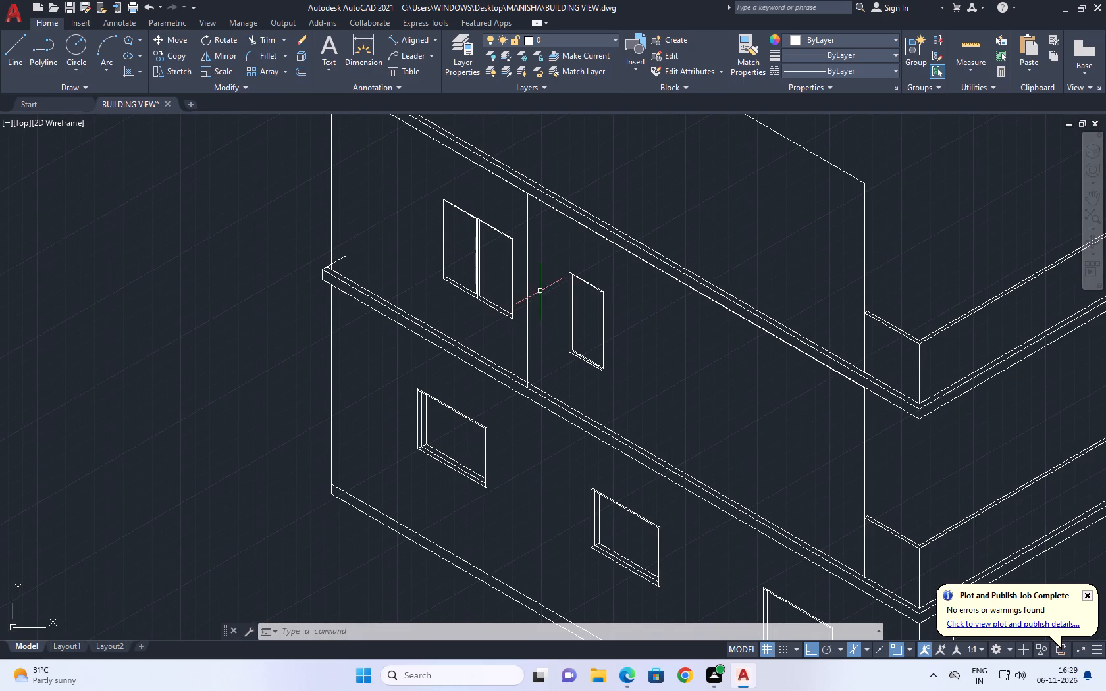
{"action": "middle_click_drag", "start_coordinate": [563, 268], "coordinate": [674, 213]}
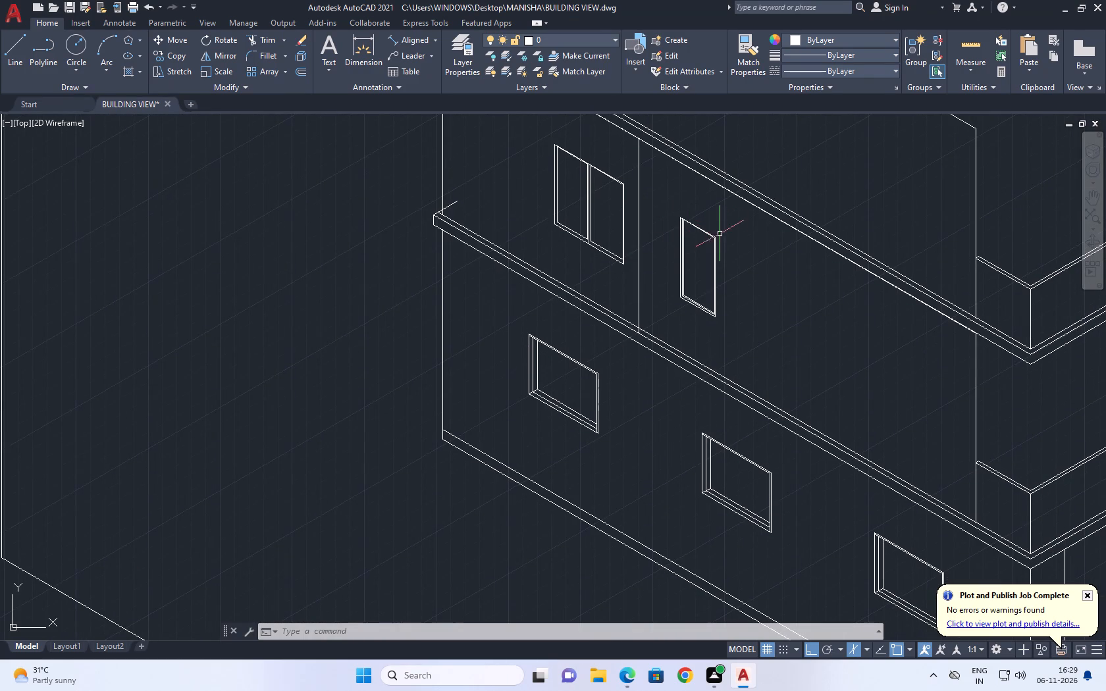
{"action": "left_click", "coordinate": [656, 205]}
{"action": "left_click", "coordinate": [728, 329]}
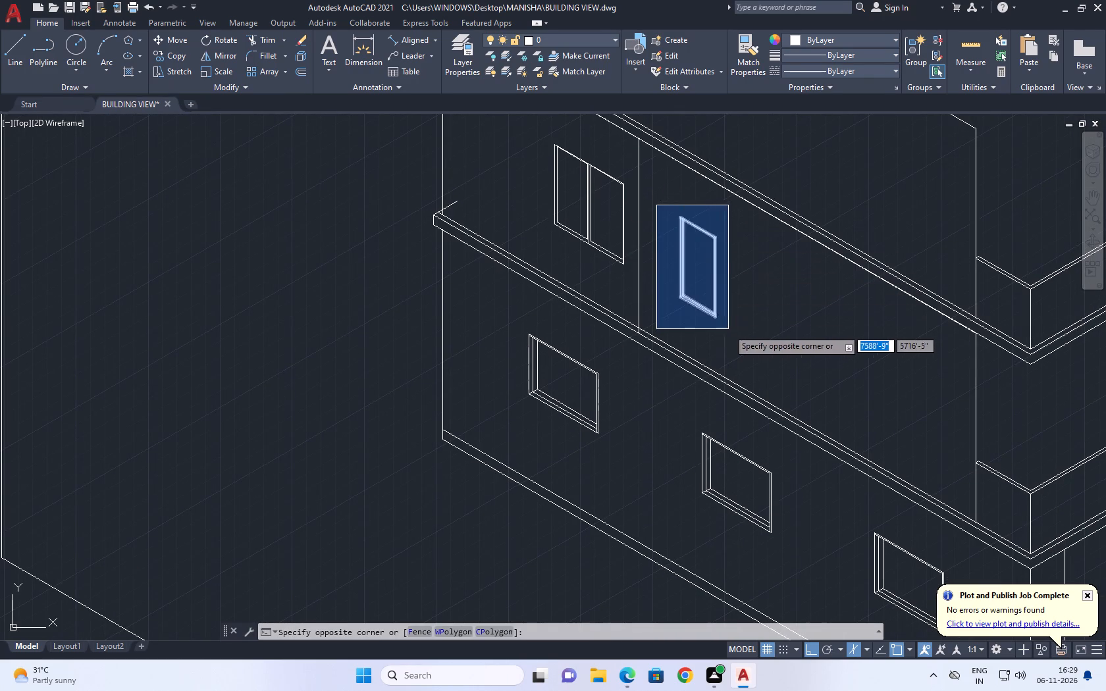
{"action": "left_click", "coordinate": [172, 36]}
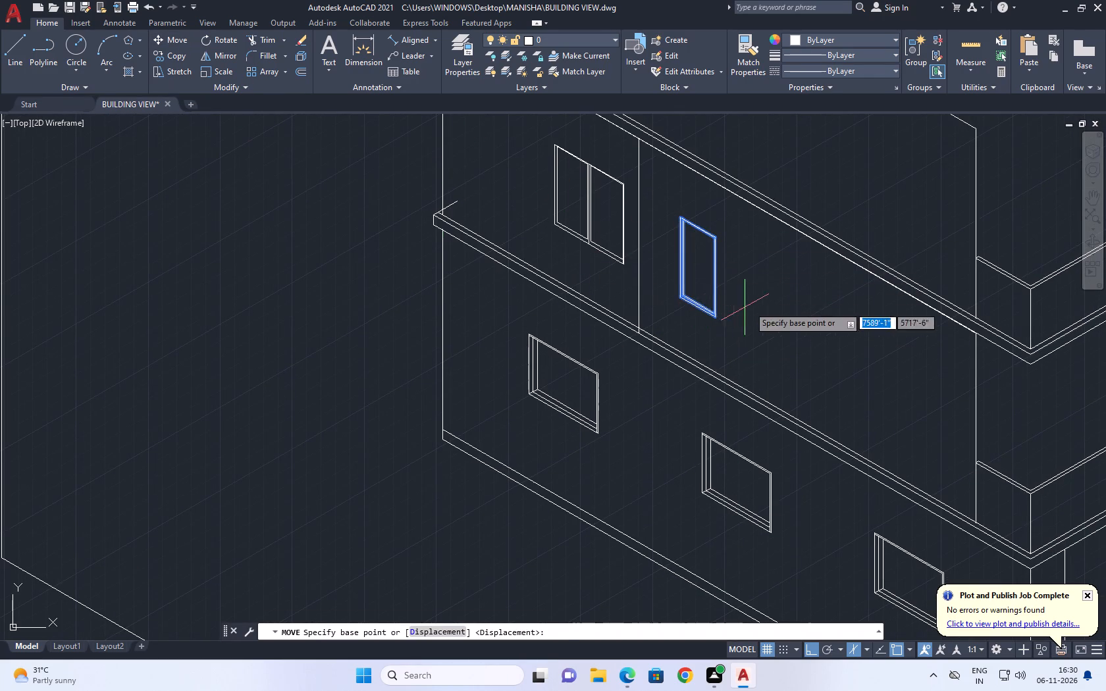
{"action": "left_click", "coordinate": [763, 295]}
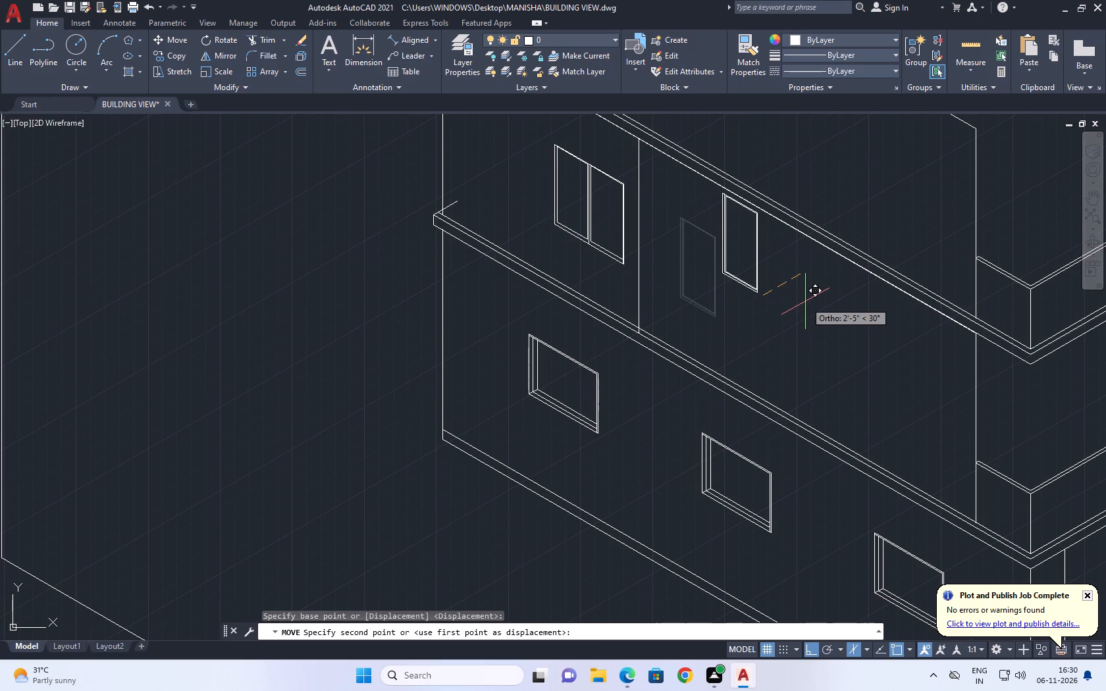
{"action": "key", "text": "F5"}
{"action": "left_click", "coordinate": [802, 300]}
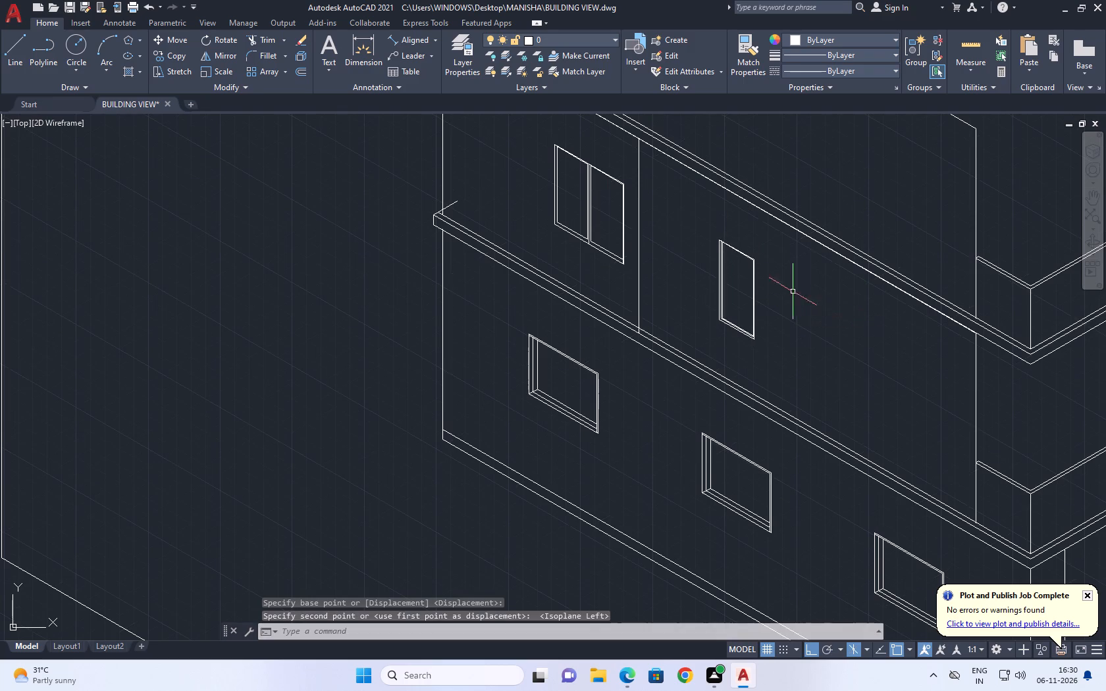
Copy the narrow window about 10' along the same wall toward the building's front corner.
{"action": "left_click_drag", "start_coordinate": [706, 224], "coordinate": [715, 255]}
{"action": "left_click", "coordinate": [800, 367]}
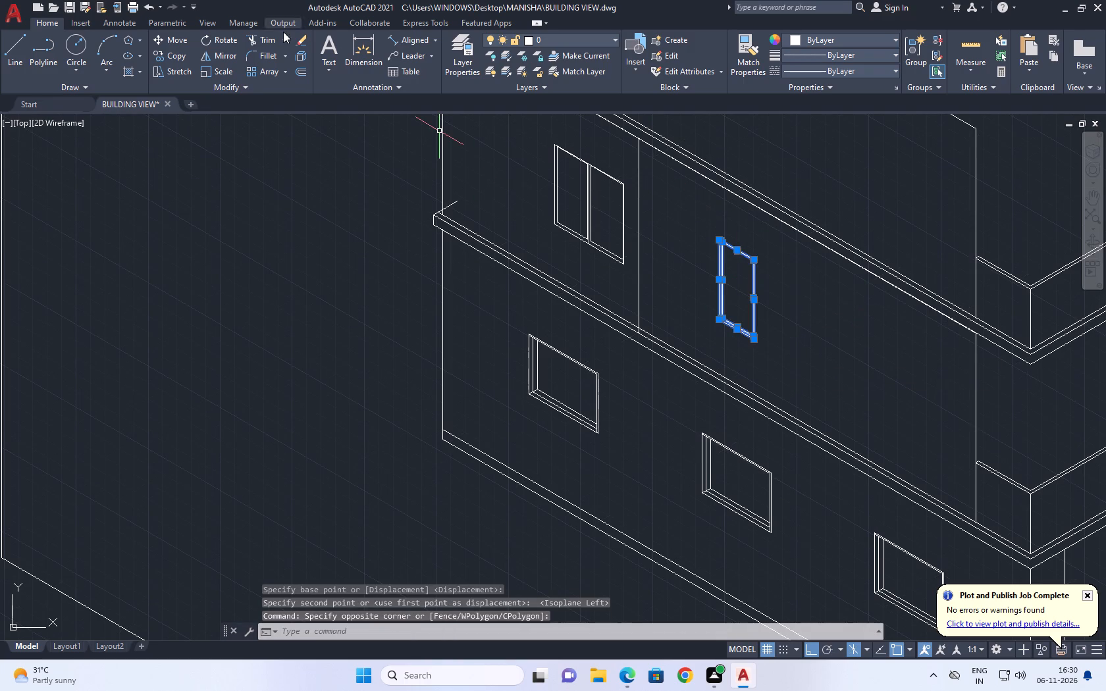
{"action": "left_click", "coordinate": [174, 62]}
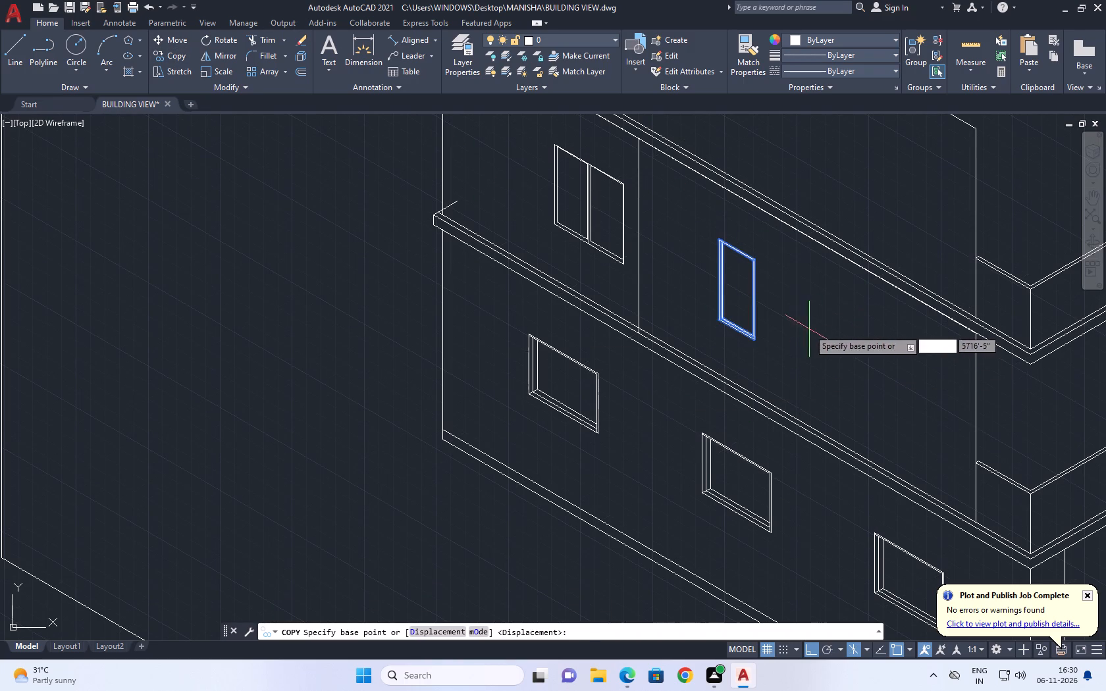
{"action": "left_click_drag", "start_coordinate": [804, 330], "coordinate": [792, 330]}
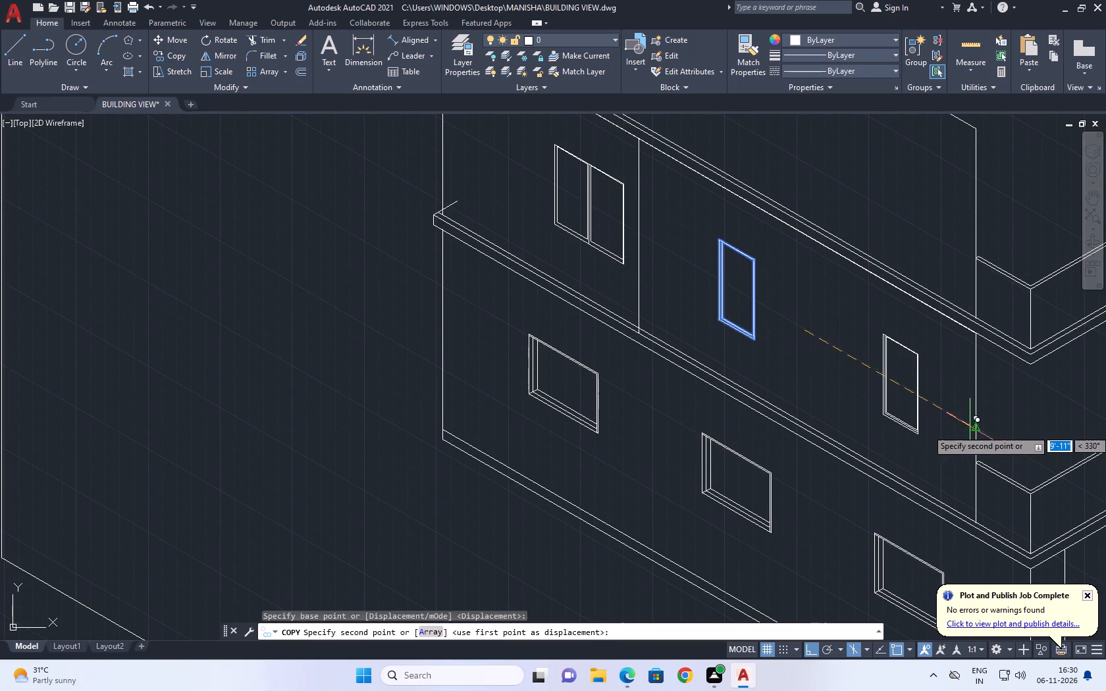
{"action": "left_click", "coordinate": [974, 429]}
{"action": "right_click", "coordinate": [856, 359]}
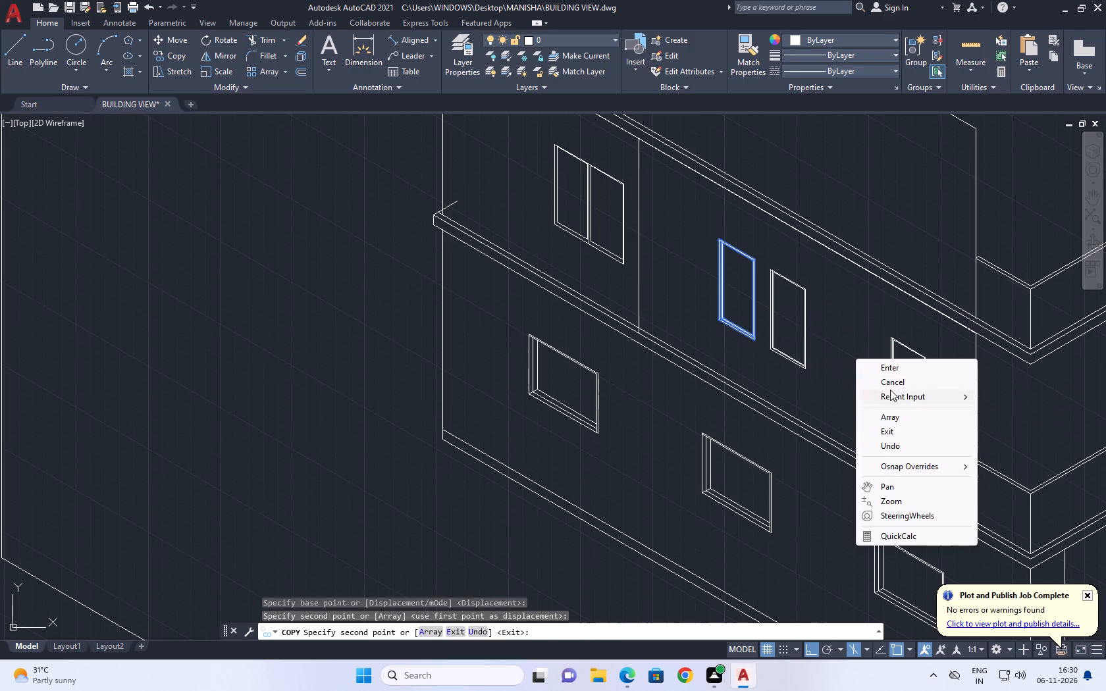
{"action": "left_click", "coordinate": [897, 380]}
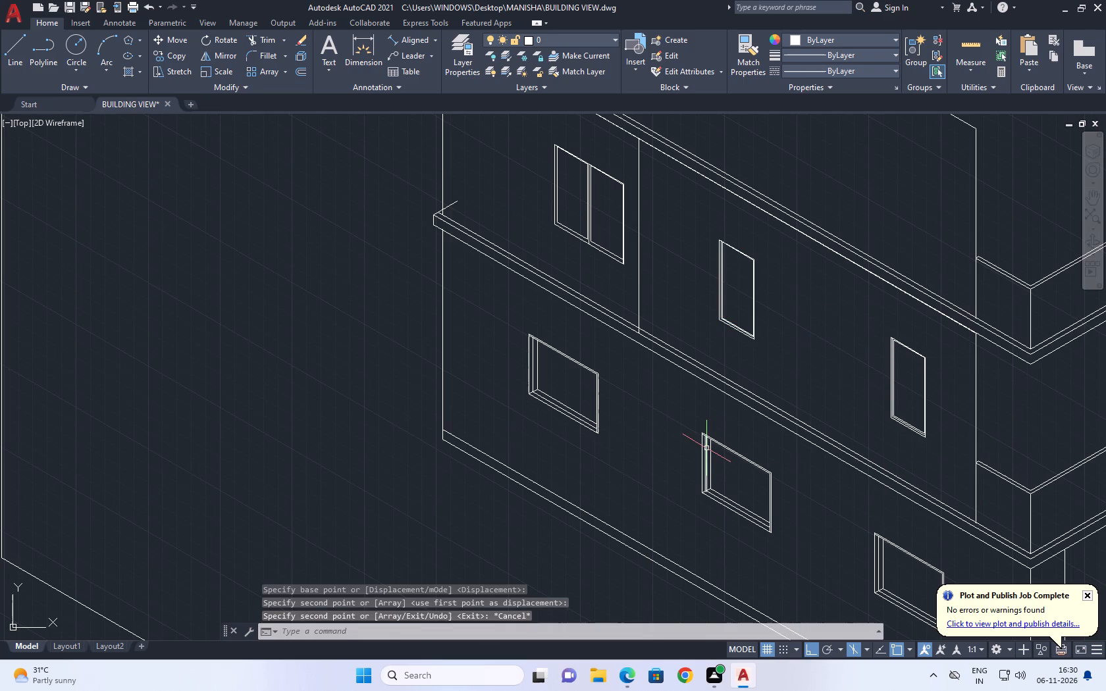
Move the copied narrow window slightly back along the wall toward the original narrow window.
{"action": "middle_click_drag", "start_coordinate": [790, 473], "coordinate": [721, 410]}
{"action": "left_click", "coordinate": [806, 262]}
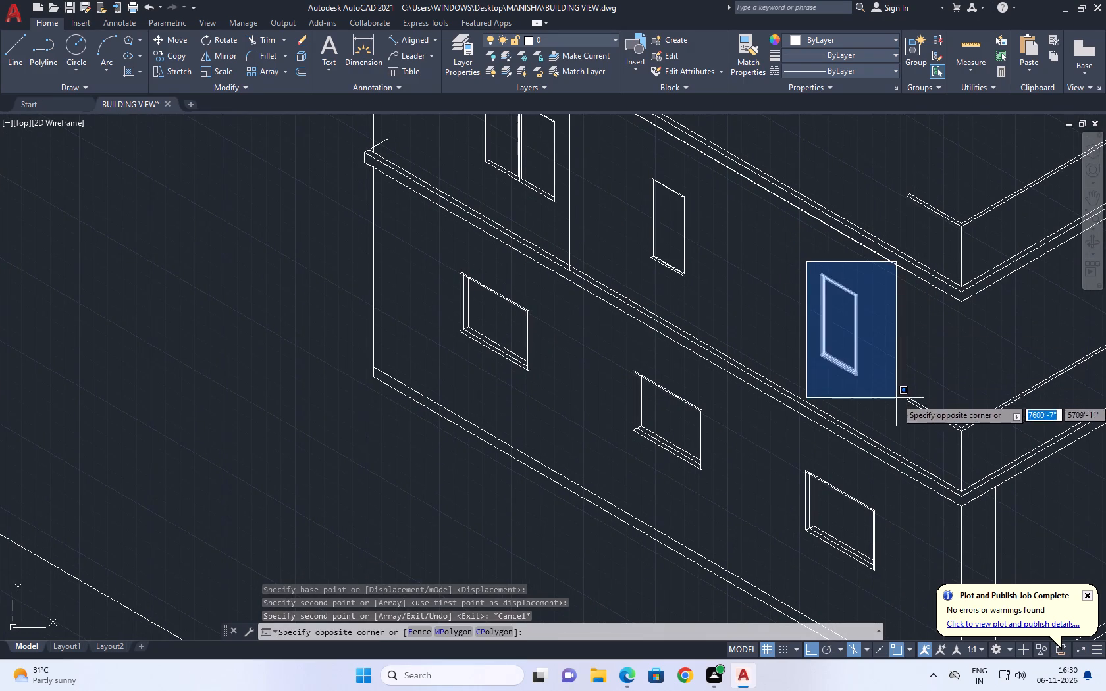
{"action": "left_click", "coordinate": [896, 399]}
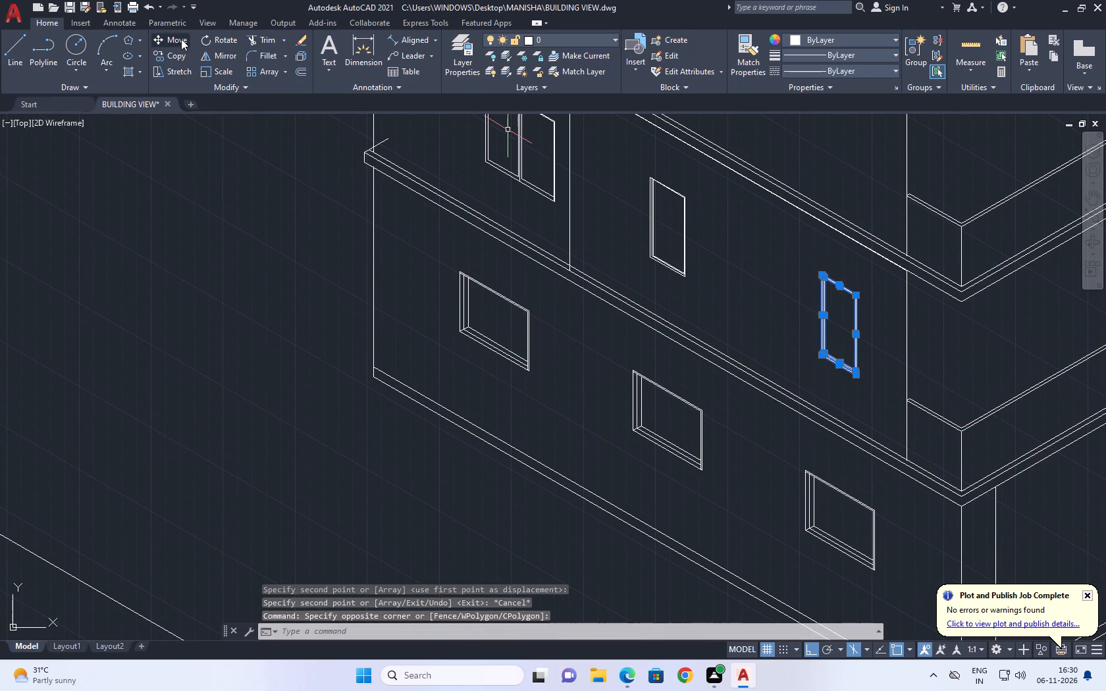
{"action": "left_click", "coordinate": [181, 39]}
{"action": "left_click", "coordinate": [759, 303]}
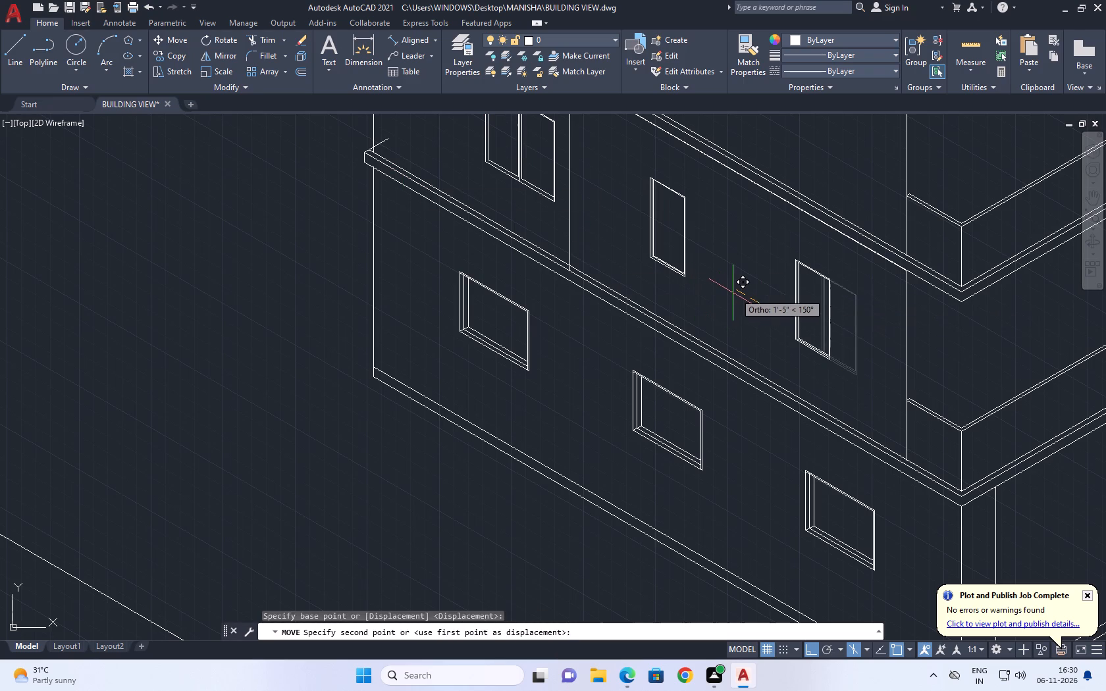
{"action": "left_click", "coordinate": [750, 297]}
Copy the double window and both narrow windows about 10'-11" straight up onto the top-floor wall.
{"action": "middle_click_drag", "start_coordinate": [656, 182], "coordinate": [621, 224]}
{"action": "left_click", "coordinate": [593, 191]}
{"action": "left_click", "coordinate": [684, 342]}
{"action": "left_click_drag", "start_coordinate": [743, 283], "coordinate": [753, 297]}
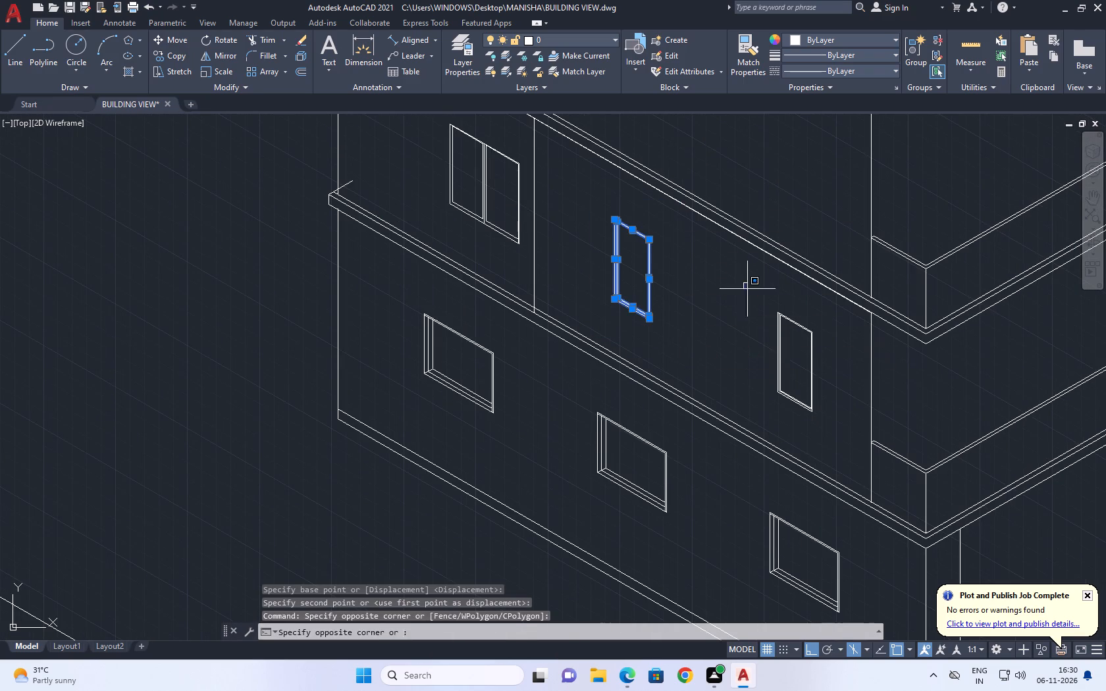
{"action": "left_click_drag", "start_coordinate": [753, 297], "coordinate": [770, 315]}
{"action": "left_click", "coordinate": [850, 422]}
{"action": "middle_click_drag", "start_coordinate": [619, 258], "coordinate": [668, 372]}
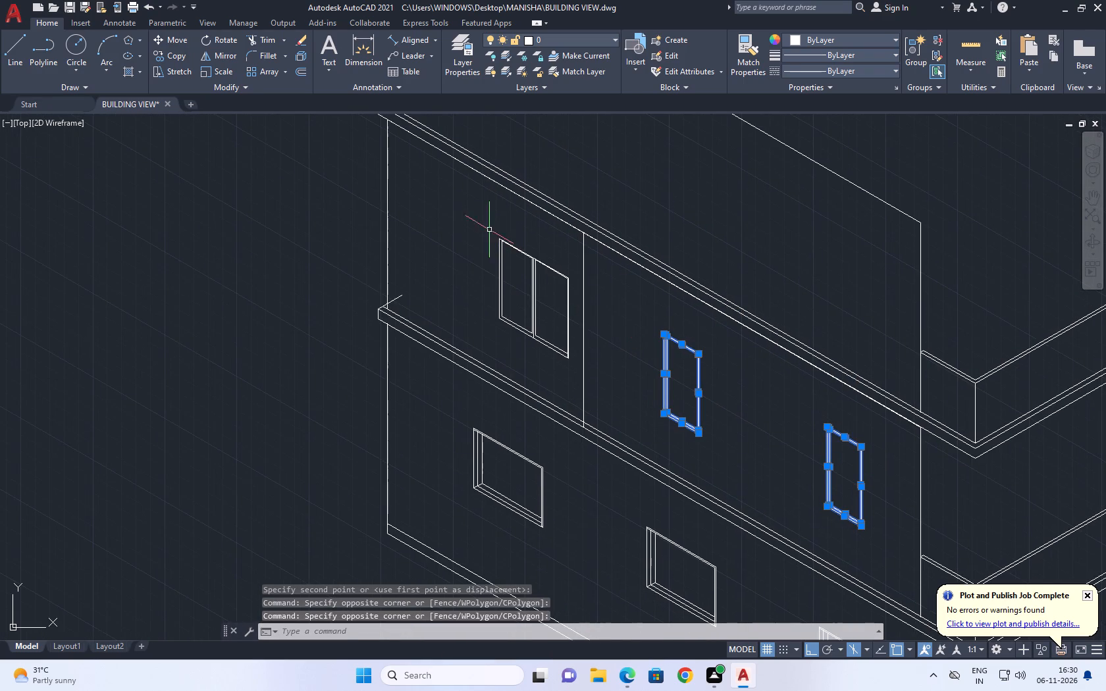
{"action": "left_click_drag", "start_coordinate": [489, 230], "coordinate": [492, 239]}
{"action": "left_click", "coordinate": [598, 367]}
{"action": "left_click", "coordinate": [492, 222]}
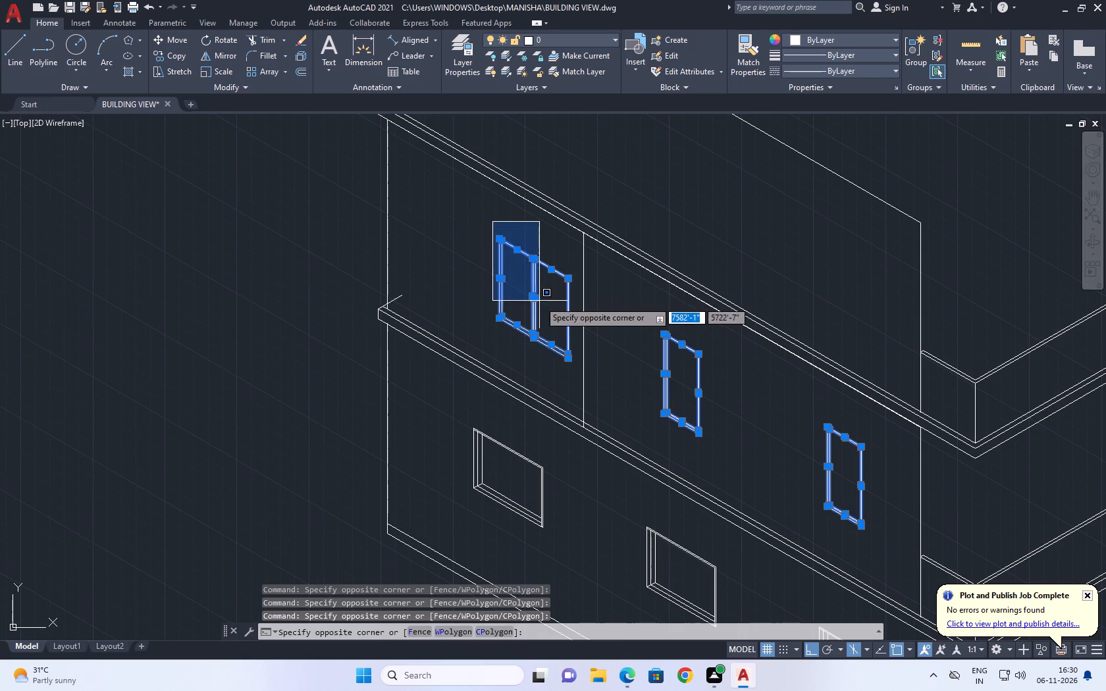
{"action": "left_click", "coordinate": [592, 367]}
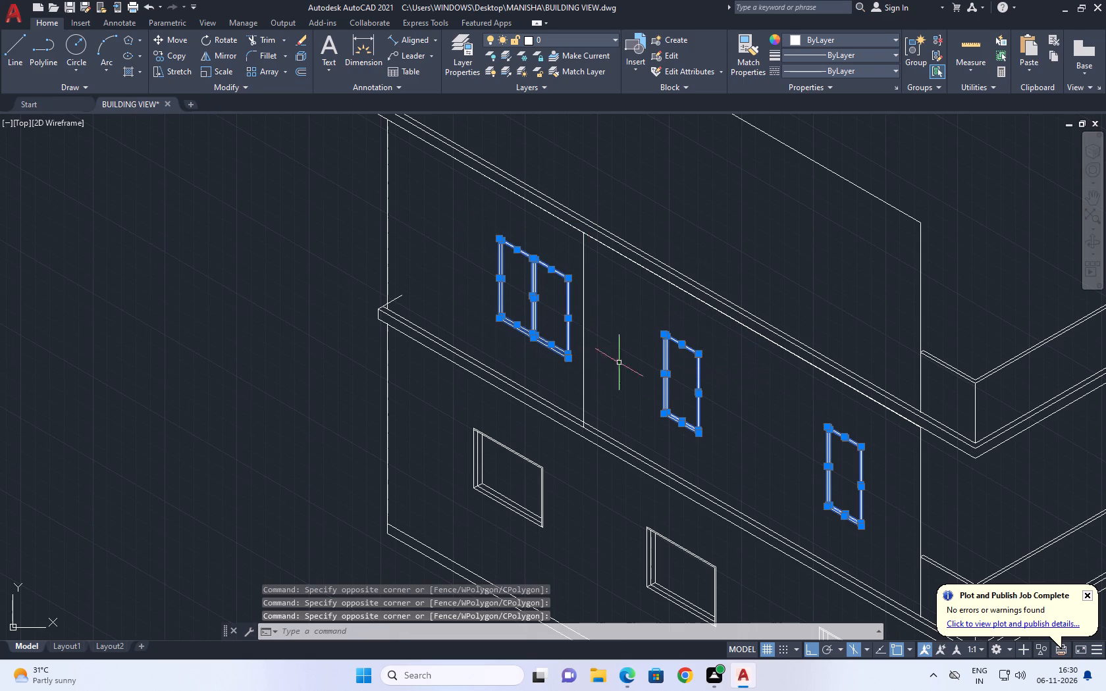
{"action": "left_click", "coordinate": [174, 59]}
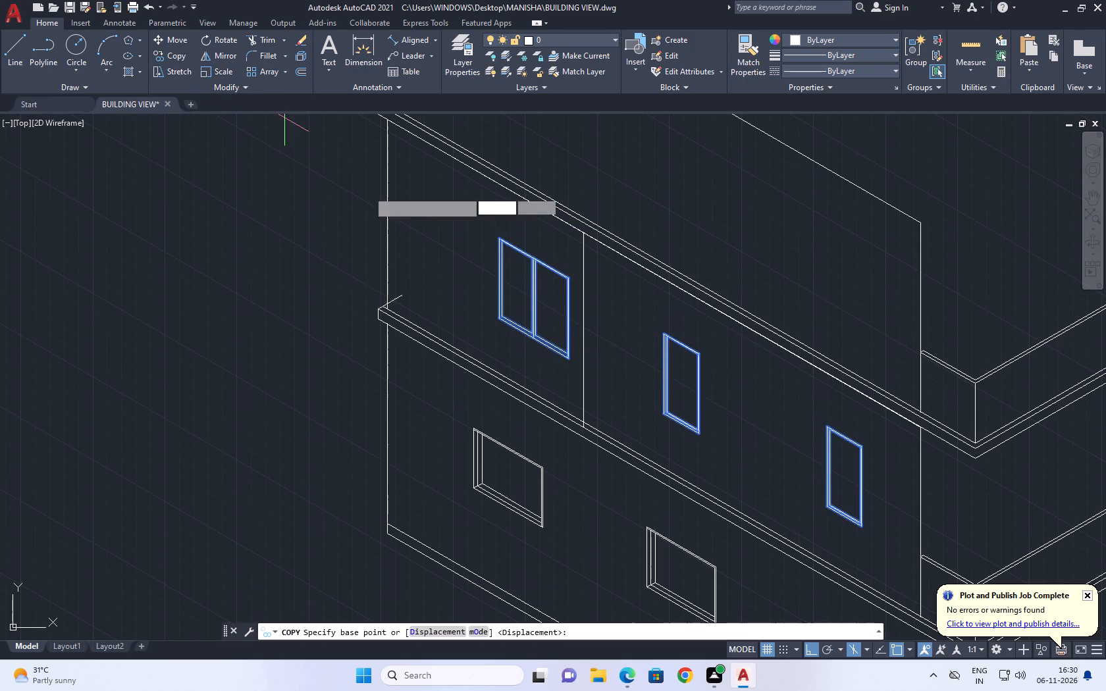
{"action": "scroll", "coordinate": [961, 420], "scroll_direction": "up", "scroll_amount": 2}
{"action": "left_click", "coordinate": [866, 511]}
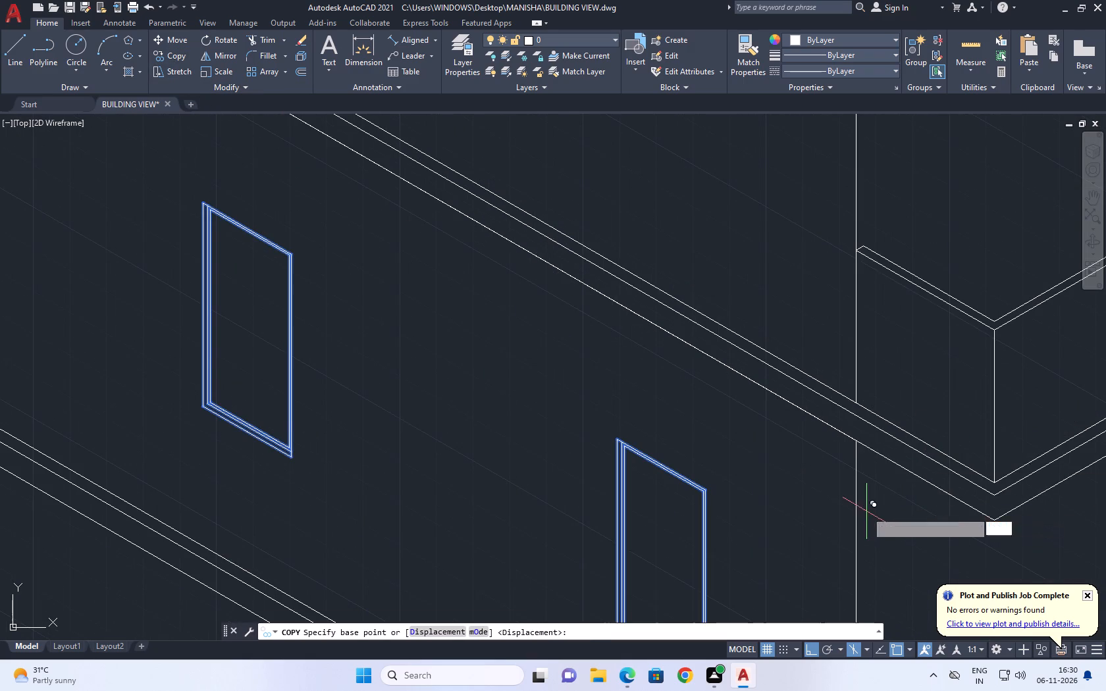
{"action": "scroll", "coordinate": [868, 452], "scroll_direction": "down", "scroll_amount": 2}
{"action": "middle_click_drag", "start_coordinate": [866, 299], "coordinate": [829, 448]}
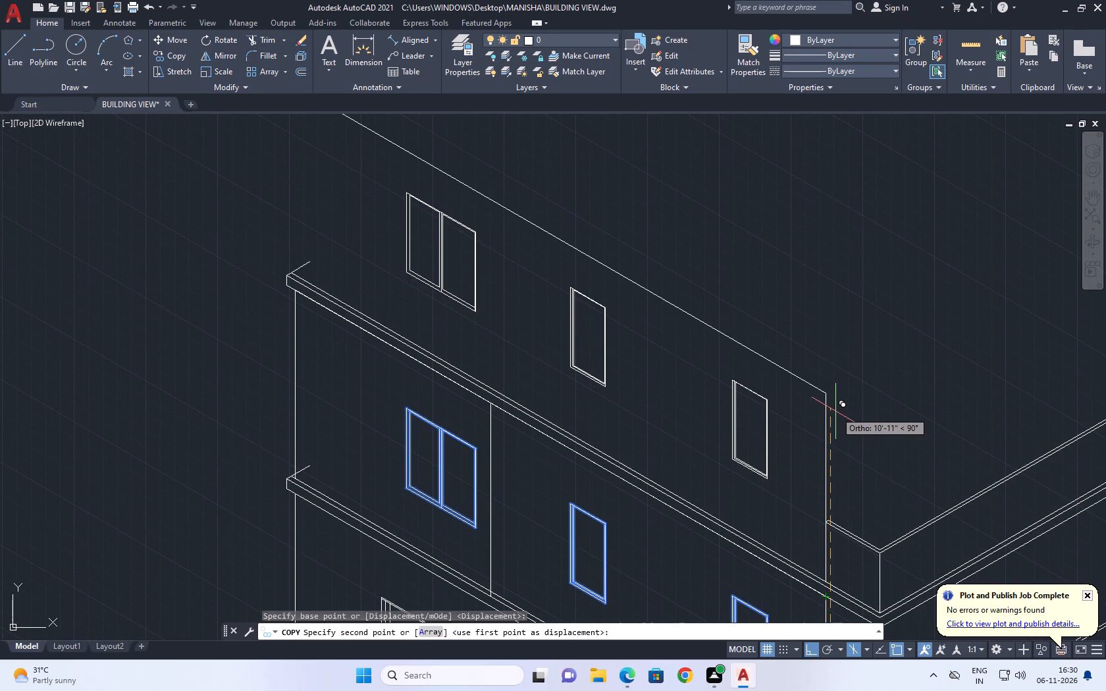
{"action": "left_click", "coordinate": [835, 411]}
{"action": "right_click", "coordinate": [820, 261]}
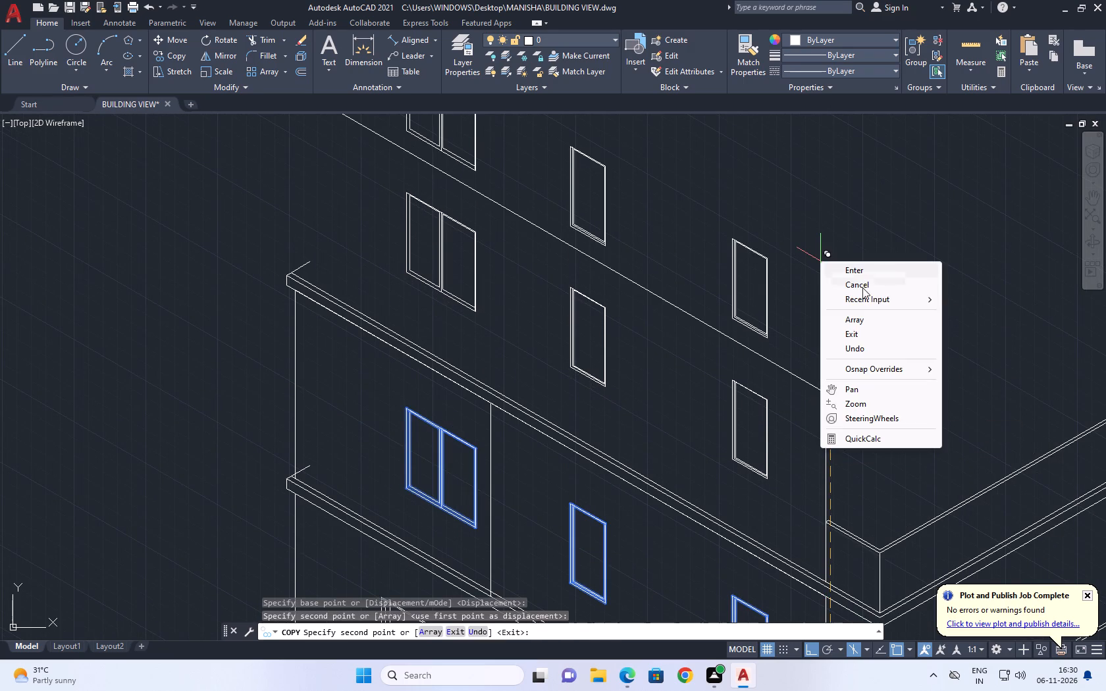
{"action": "left_click", "coordinate": [878, 289]}
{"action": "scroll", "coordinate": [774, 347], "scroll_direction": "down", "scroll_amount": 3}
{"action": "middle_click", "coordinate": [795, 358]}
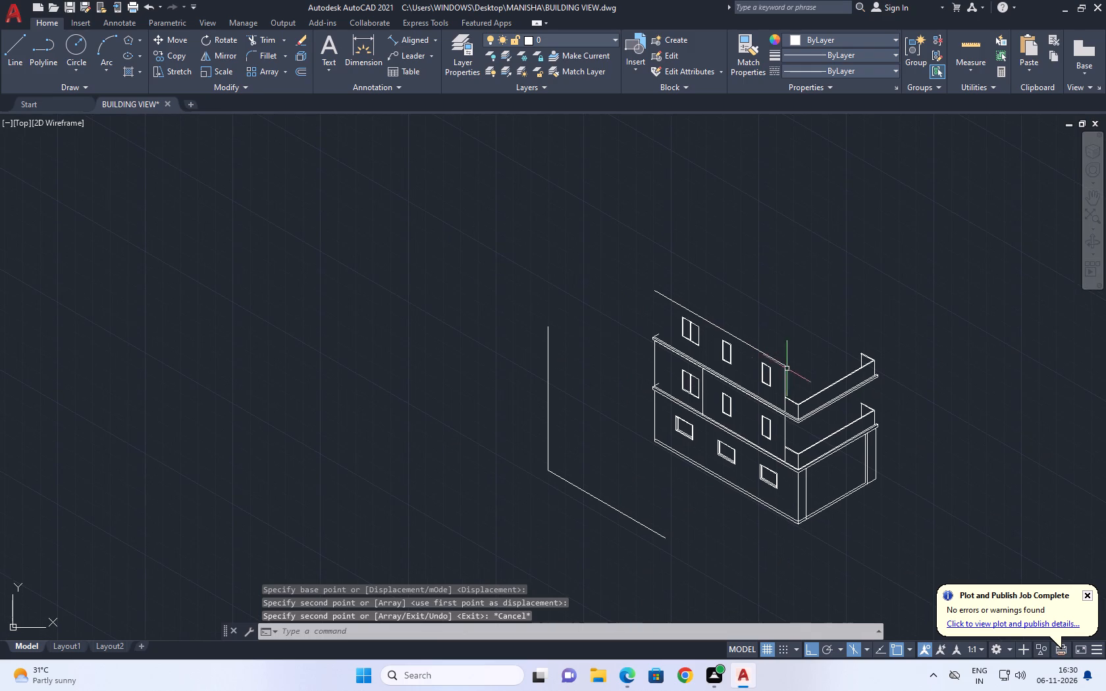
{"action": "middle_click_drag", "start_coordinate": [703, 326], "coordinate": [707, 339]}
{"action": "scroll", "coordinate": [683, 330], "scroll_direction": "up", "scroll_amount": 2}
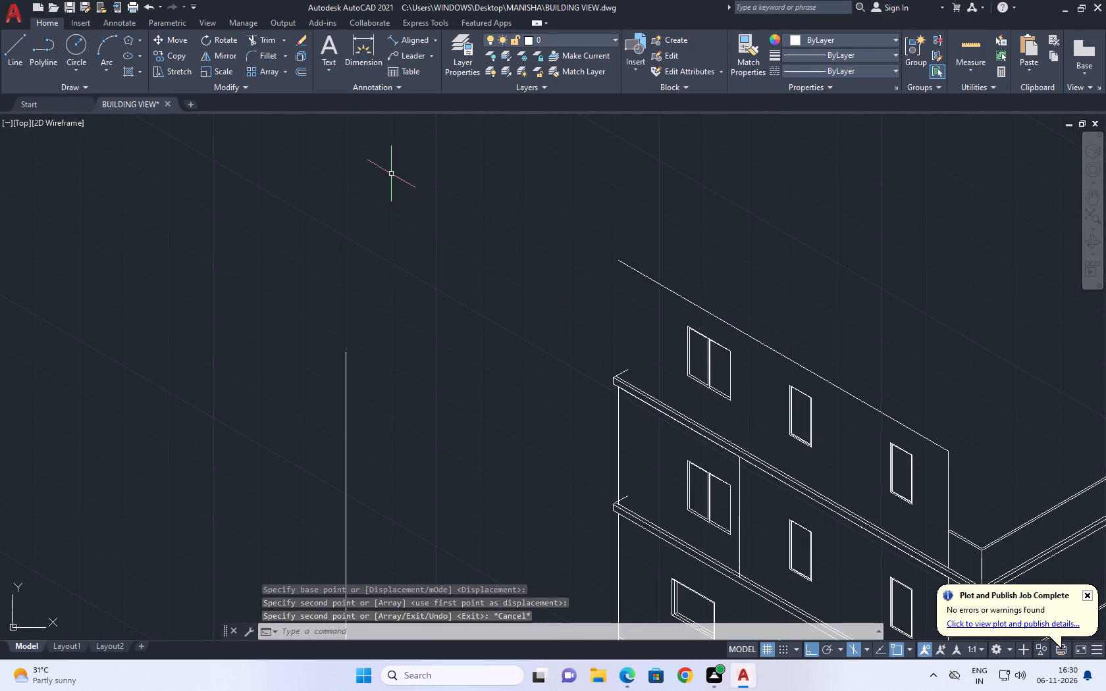
Draw a vertical line from the back end of the top-floor wall's top edge down to the upper overhanging band.
{"action": "left_click", "coordinate": [16, 46]}
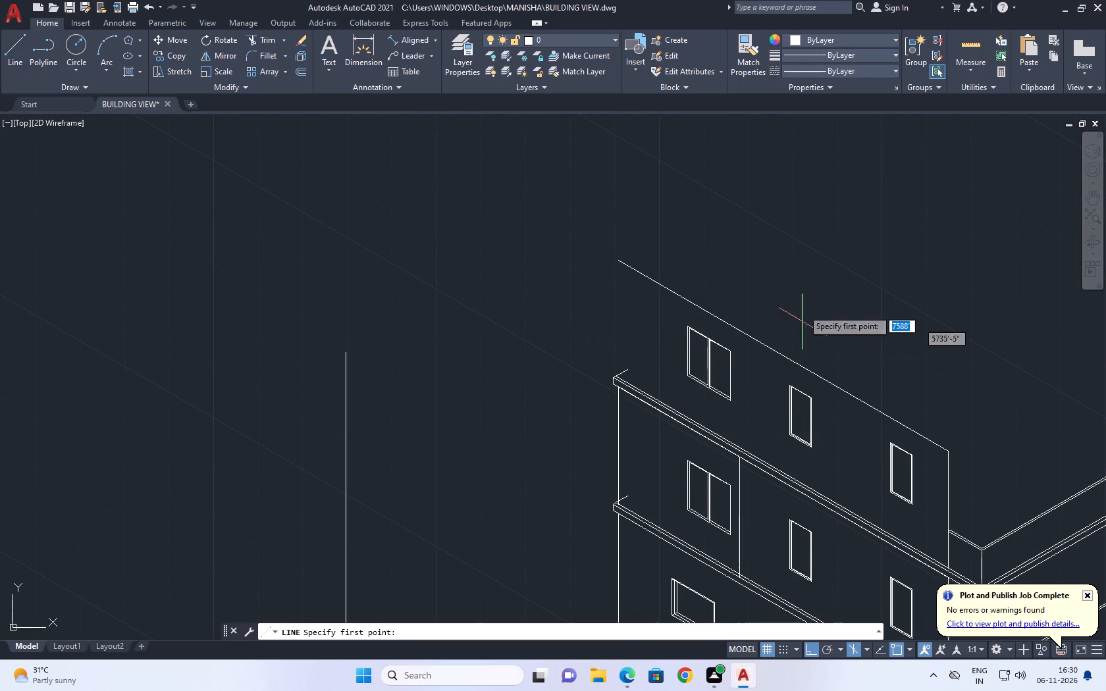
{"action": "left_click", "coordinate": [621, 259]}
{"action": "scroll", "coordinate": [637, 394], "scroll_direction": "up", "scroll_amount": 3}
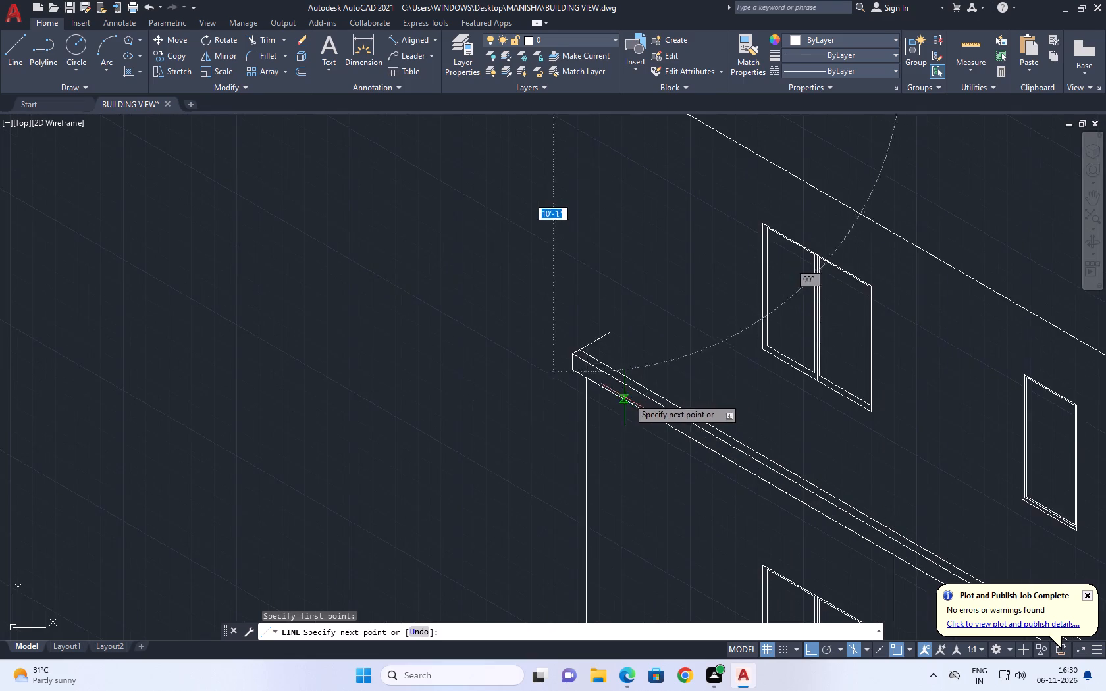
{"action": "scroll", "coordinate": [594, 360], "scroll_direction": "up", "scroll_amount": 4}
{"action": "left_click", "coordinate": [572, 390]}
{"action": "key", "text": "space"}
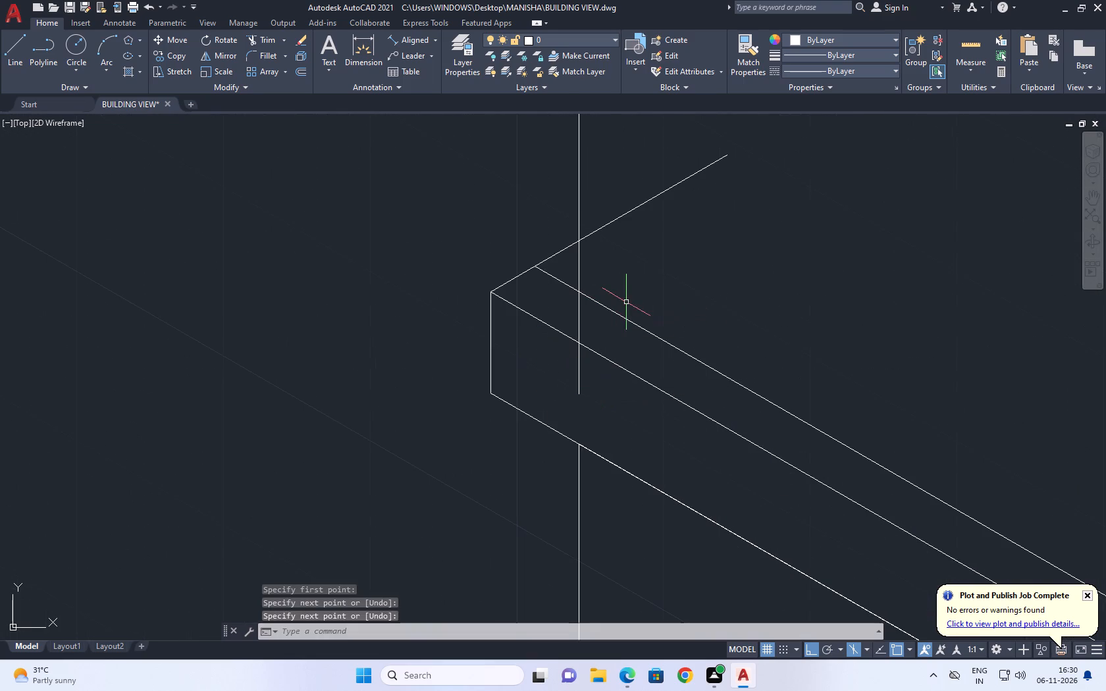
Trim the parts of the new vertical wall edge that run across the upper band's face and top strip.
{"action": "key", "text": "t"}
{"action": "key", "text": "r"}
{"action": "key", "text": "space"}
{"action": "left_click", "coordinate": [565, 361]}
{"action": "left_click_drag", "start_coordinate": [602, 390], "coordinate": [606, 397]}
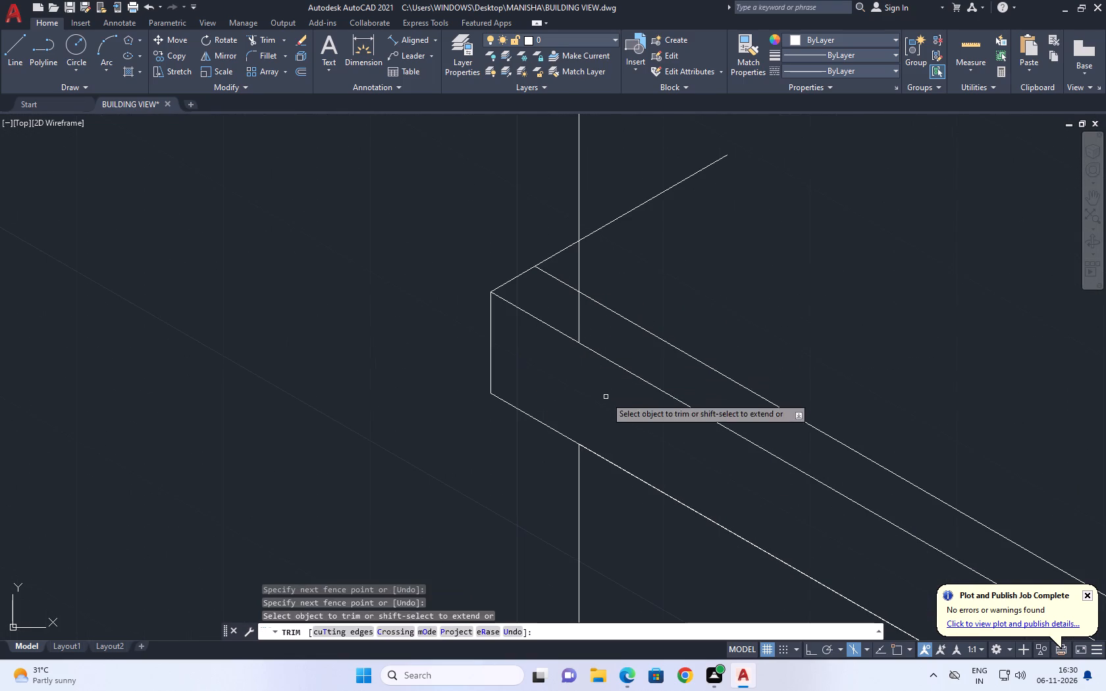
{"action": "left_click", "coordinate": [578, 300]}
{"action": "right_click", "coordinate": [660, 267]}
{"action": "left_click", "coordinate": [687, 282]}
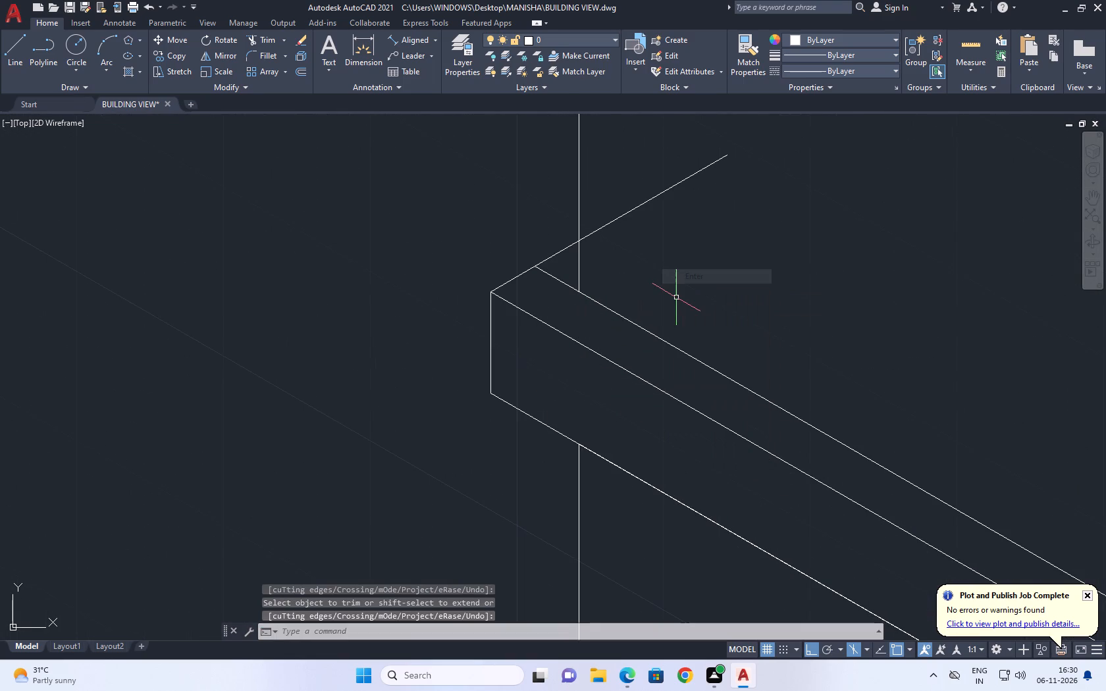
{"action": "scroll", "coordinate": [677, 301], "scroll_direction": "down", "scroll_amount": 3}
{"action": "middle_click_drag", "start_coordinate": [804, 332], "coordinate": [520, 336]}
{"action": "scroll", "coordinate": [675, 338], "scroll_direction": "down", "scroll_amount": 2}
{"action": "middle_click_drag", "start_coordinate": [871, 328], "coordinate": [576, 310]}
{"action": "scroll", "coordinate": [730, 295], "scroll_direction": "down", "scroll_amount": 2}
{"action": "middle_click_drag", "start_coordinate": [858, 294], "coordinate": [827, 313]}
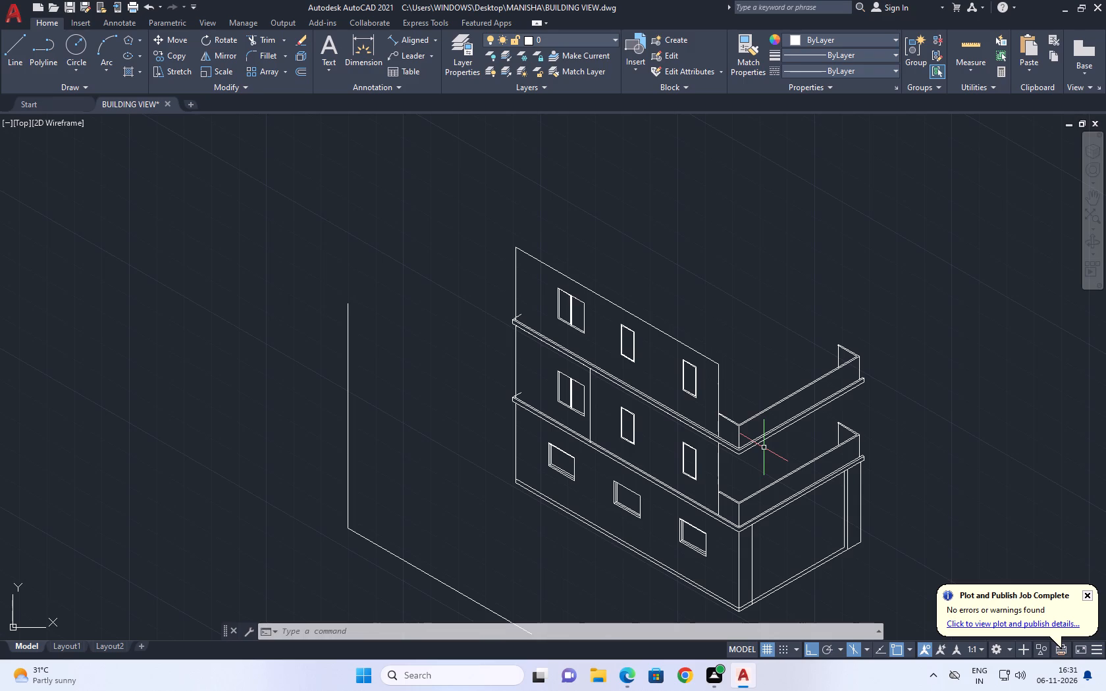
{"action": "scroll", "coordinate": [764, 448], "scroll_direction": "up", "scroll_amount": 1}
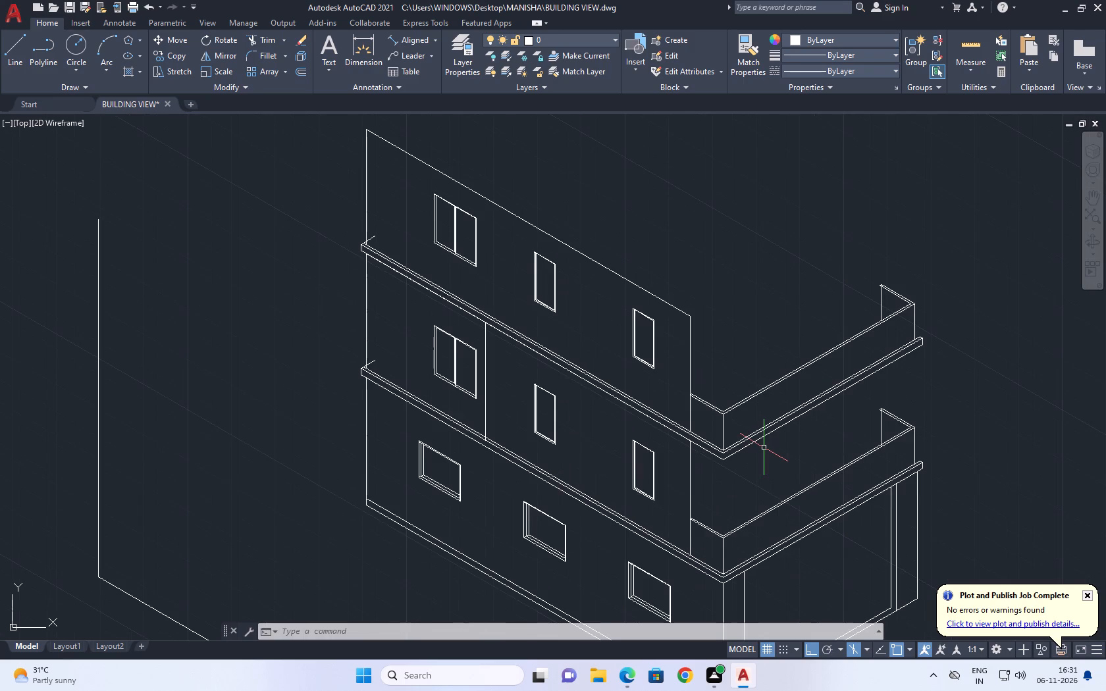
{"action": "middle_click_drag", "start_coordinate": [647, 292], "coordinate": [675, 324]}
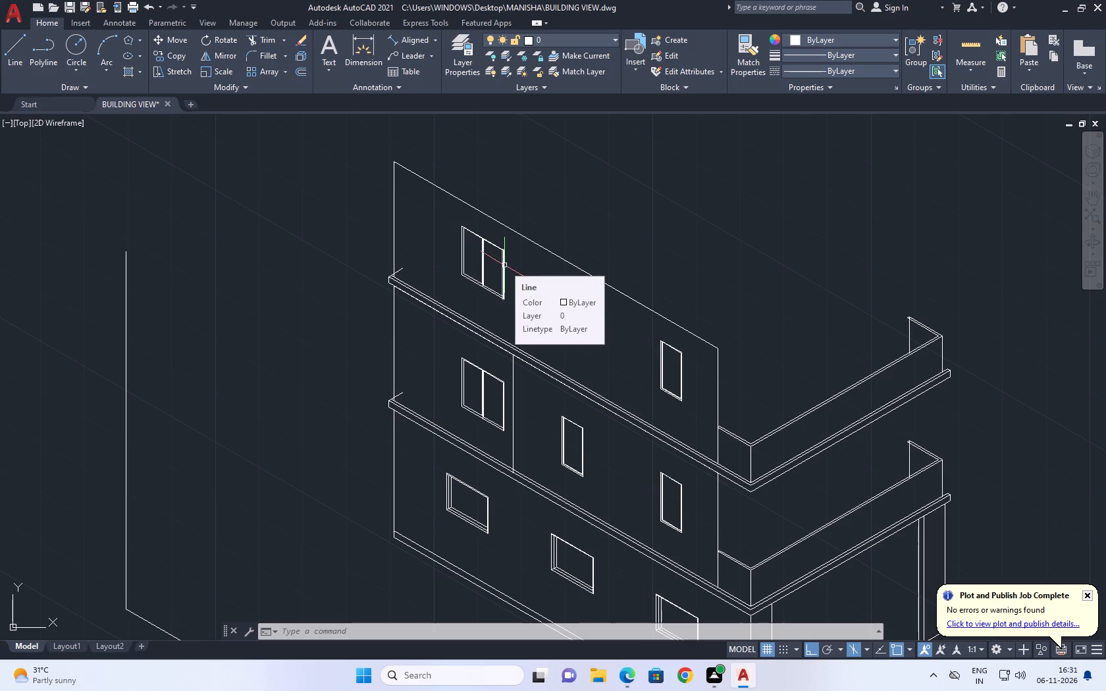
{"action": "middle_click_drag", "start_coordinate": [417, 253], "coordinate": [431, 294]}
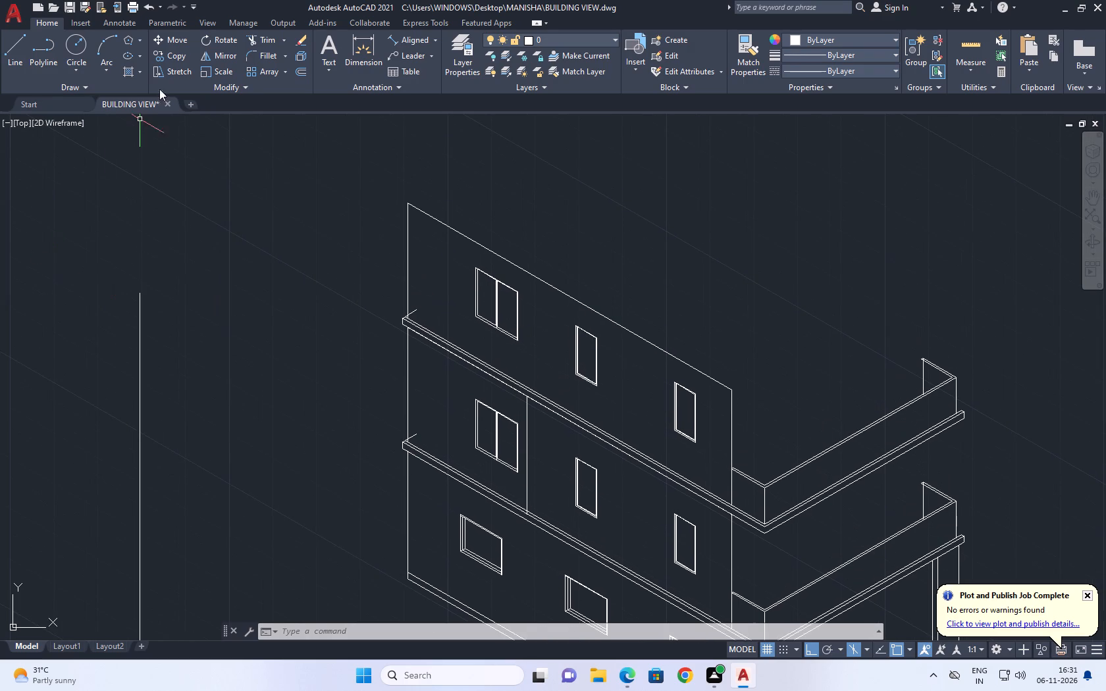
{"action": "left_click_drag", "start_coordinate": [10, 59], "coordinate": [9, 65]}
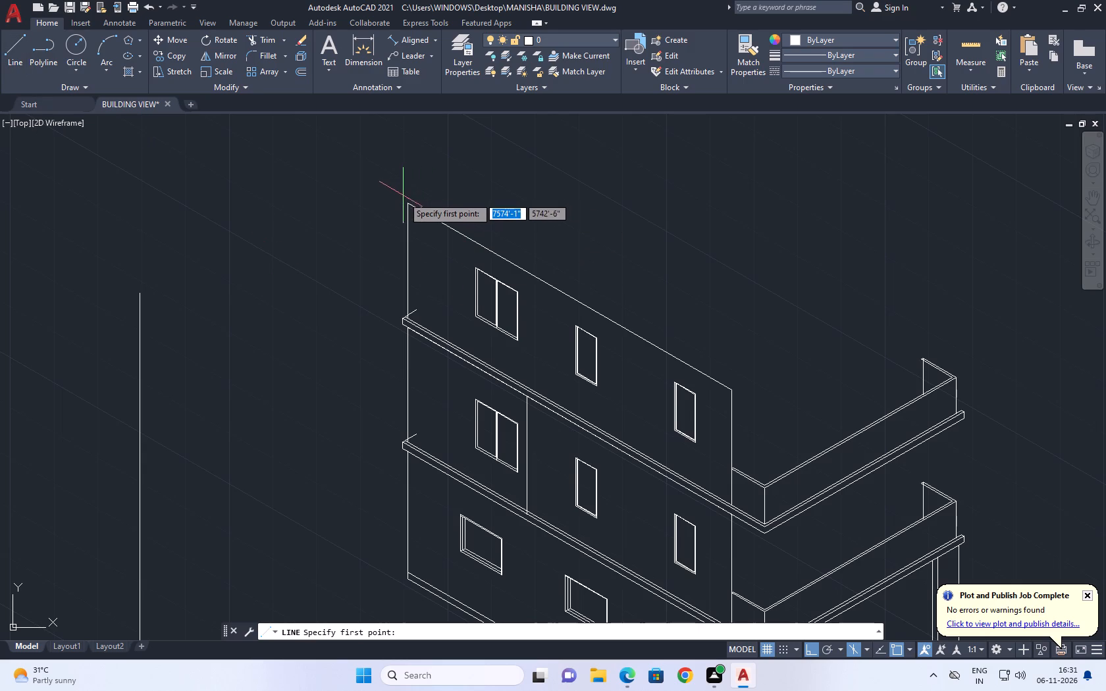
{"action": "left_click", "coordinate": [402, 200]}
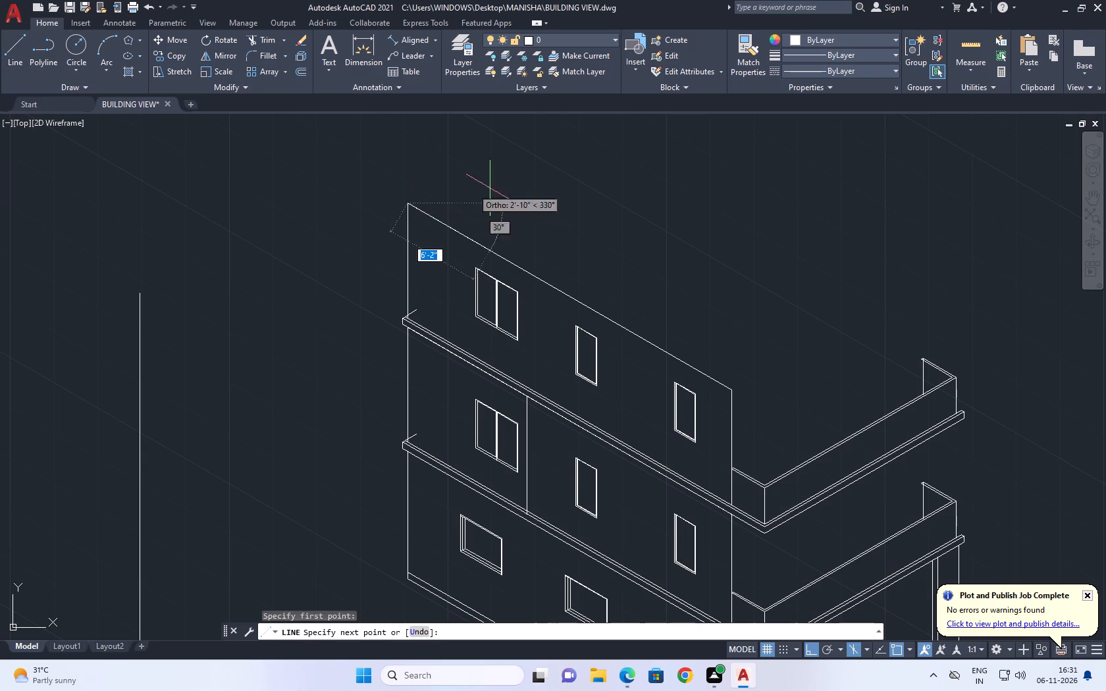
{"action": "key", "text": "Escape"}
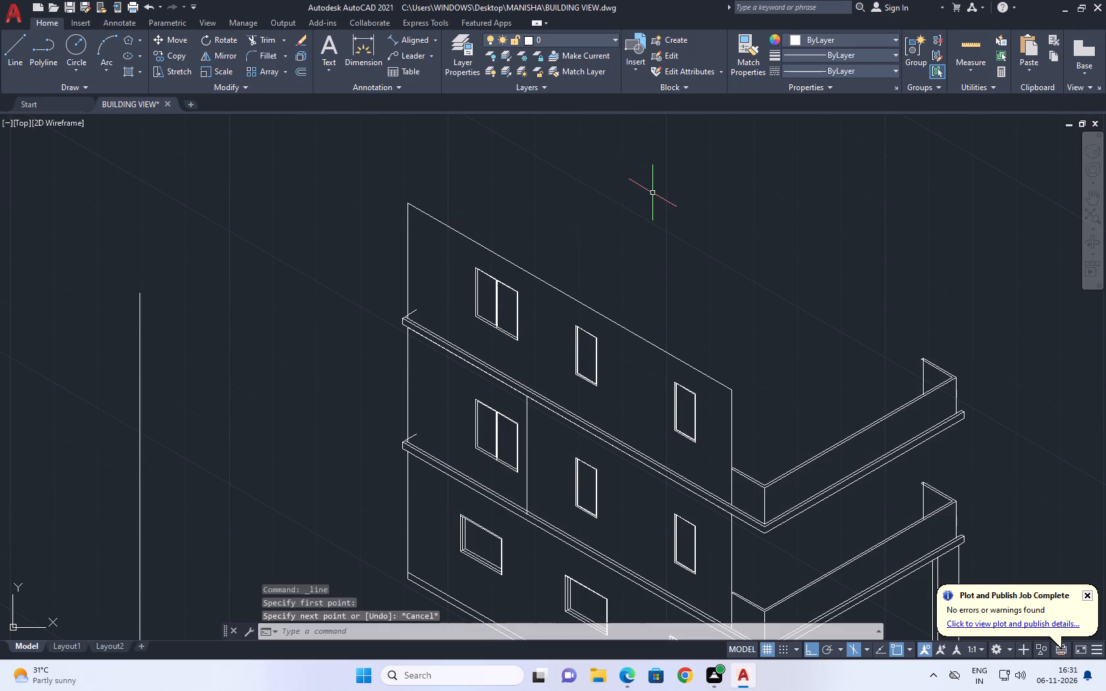
Draw a short vertical line upward from the midpoint of the top-floor wall's top edge.
{"action": "type", "text": "L"}
{"action": "key", "text": "space"}
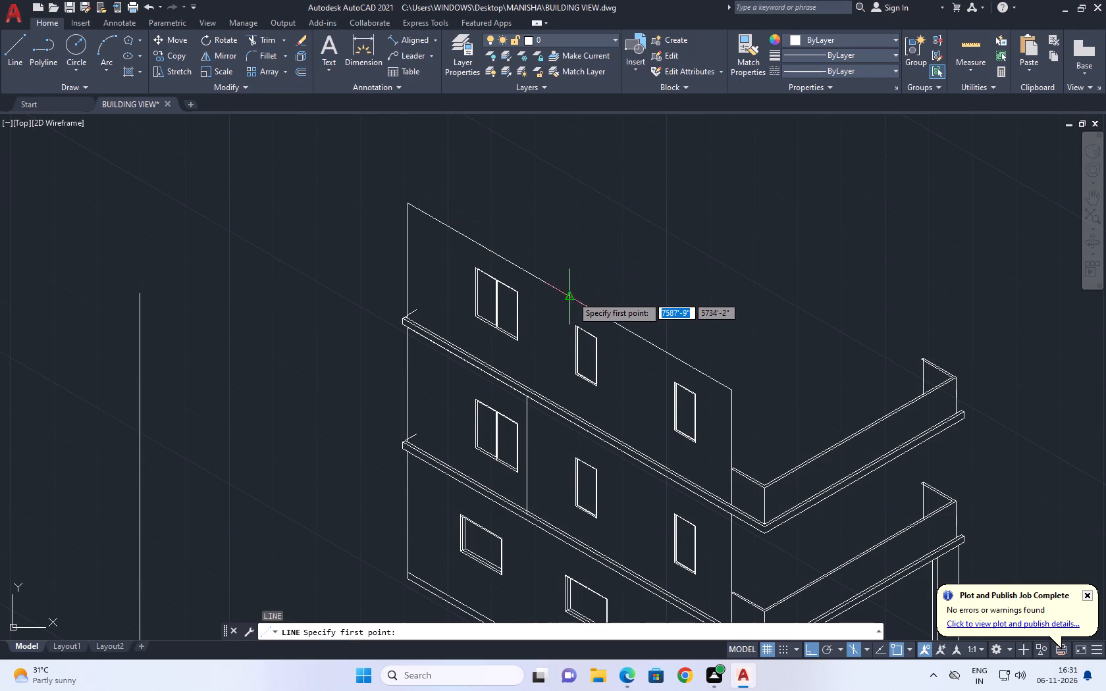
{"action": "left_click", "coordinate": [572, 295]}
{"action": "middle_click_drag", "start_coordinate": [578, 196], "coordinate": [581, 222]}
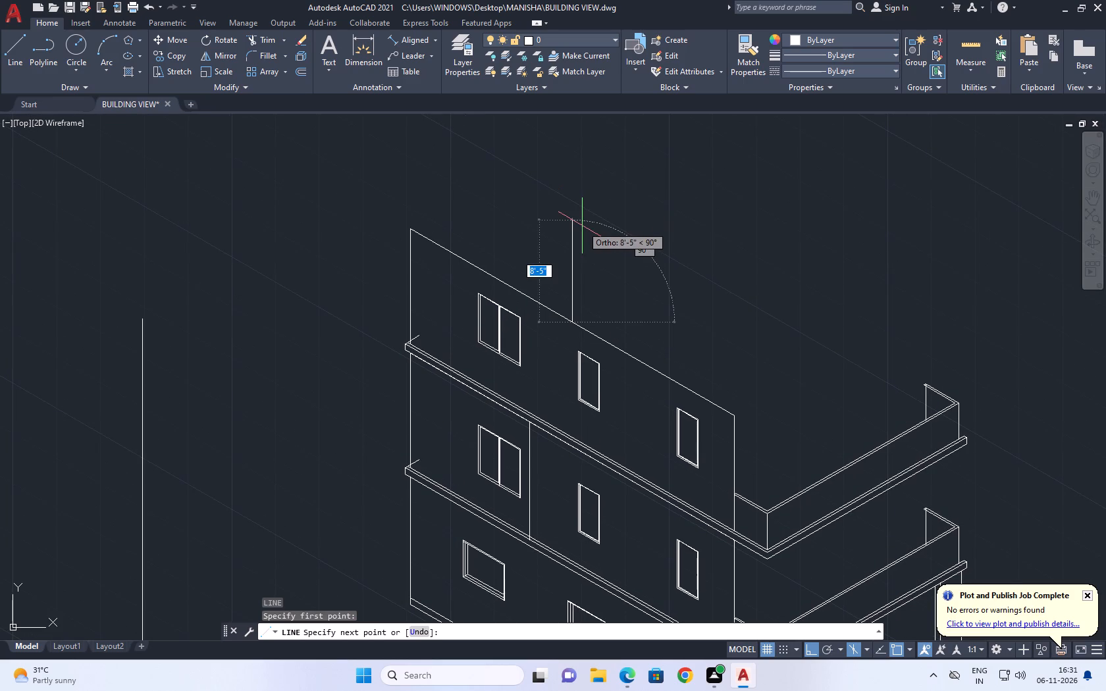
{"action": "left_click", "coordinate": [586, 309]}
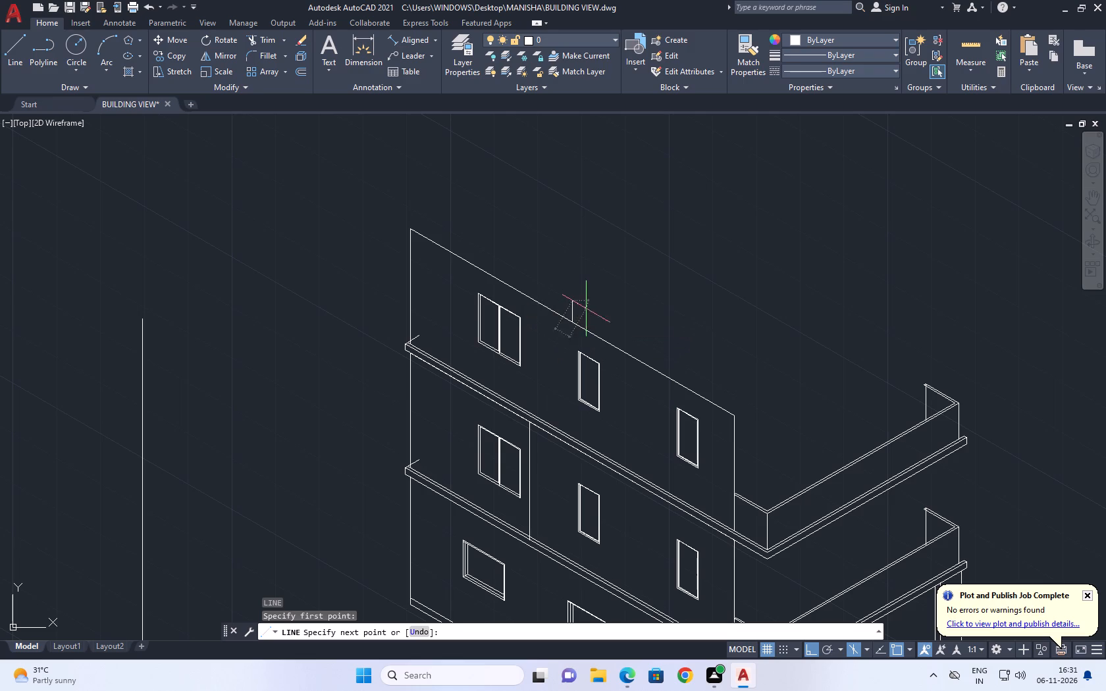
{"action": "key", "text": "space"}
Draw a sloping roof line from the top of the short vertical line to the back wall edge, below its top corner.
{"action": "middle_click_drag", "start_coordinate": [434, 279], "coordinate": [509, 256]}
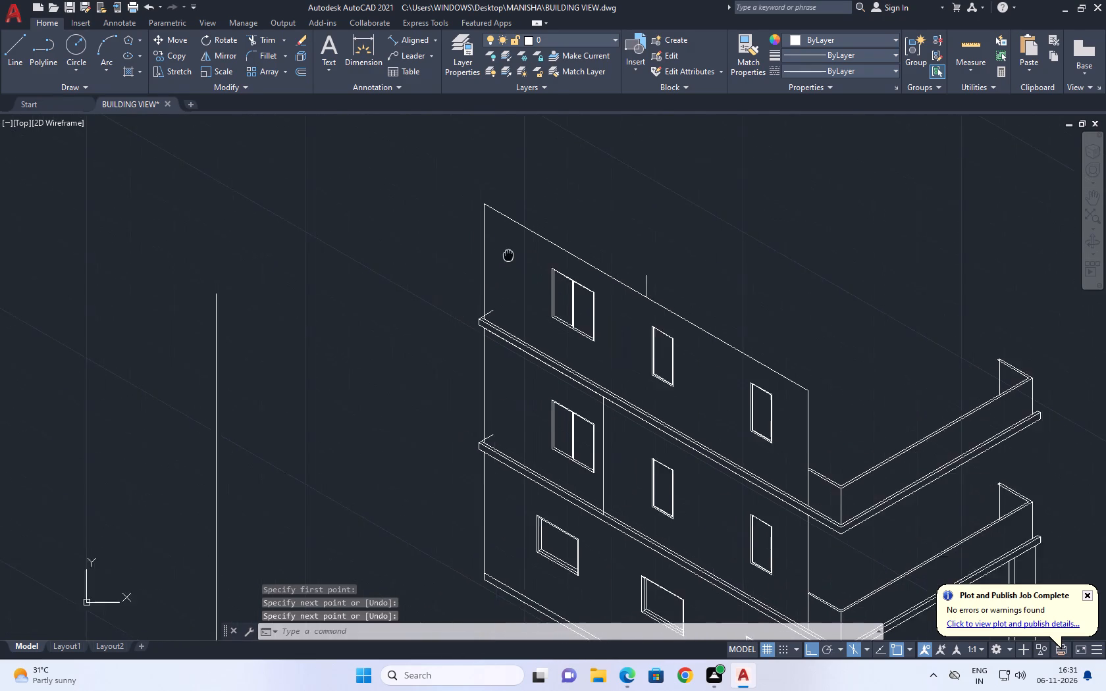
{"action": "middle_click_drag", "start_coordinate": [509, 256], "coordinate": [521, 282]}
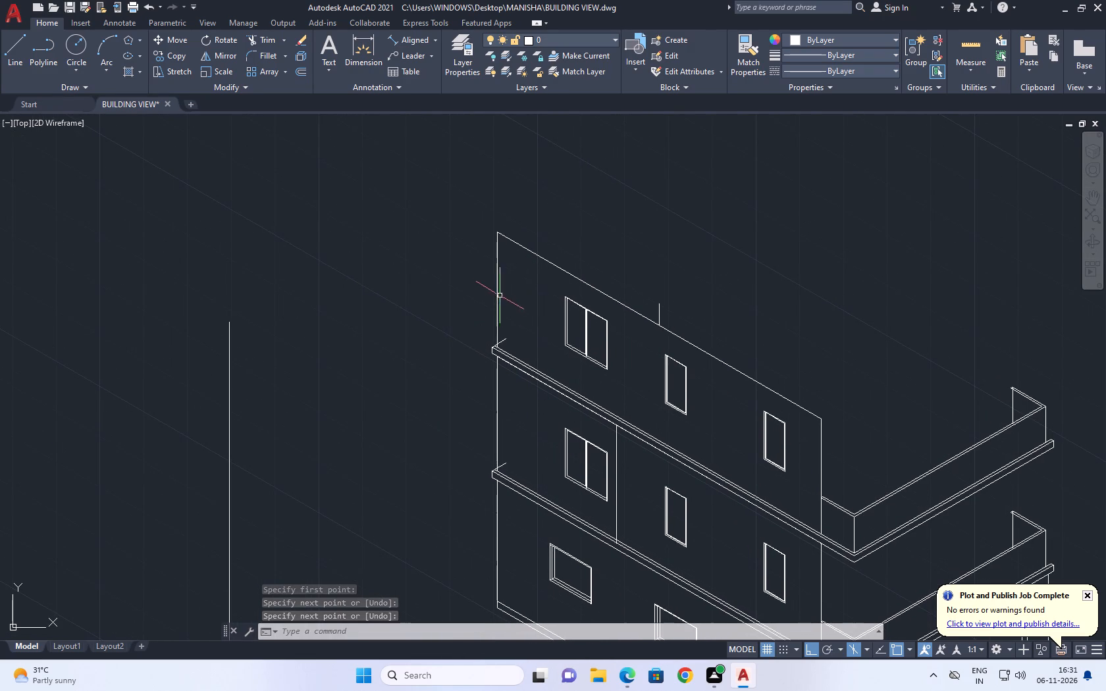
{"action": "middle_click_drag", "start_coordinate": [506, 288], "coordinate": [519, 292]}
{"action": "type", "text": "L"}
{"action": "key", "text": "space"}
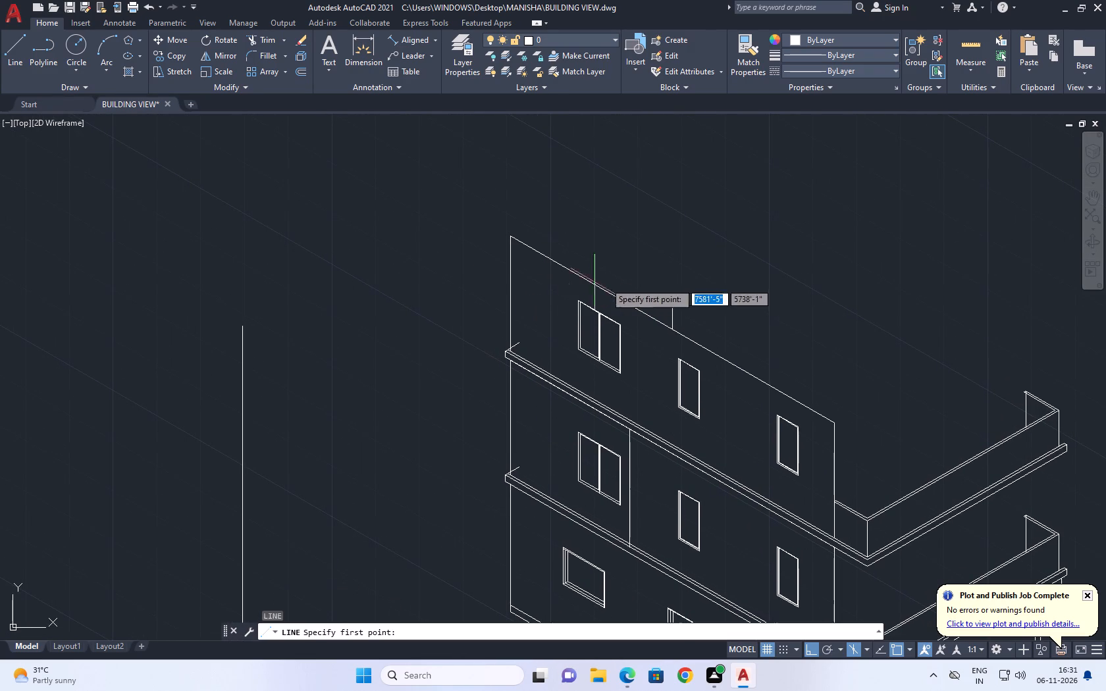
{"action": "left_click", "coordinate": [671, 309]}
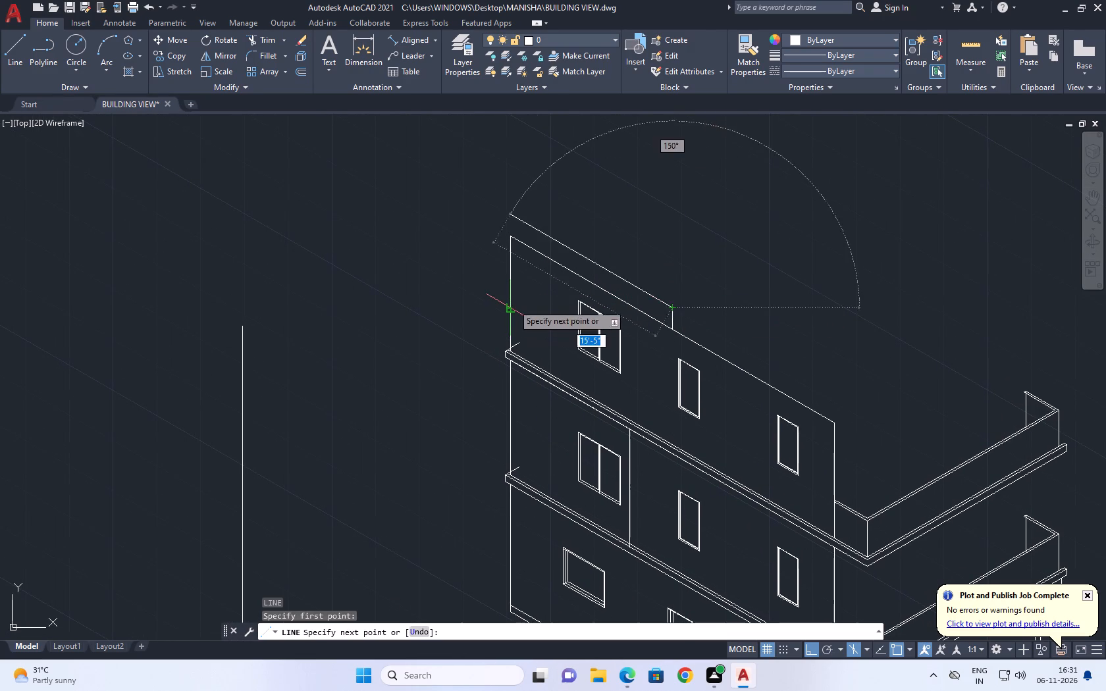
{"action": "scroll", "coordinate": [510, 276], "scroll_direction": "up", "scroll_amount": 1}
{"action": "left_click", "coordinate": [509, 270]}
{"action": "key", "text": "space"}
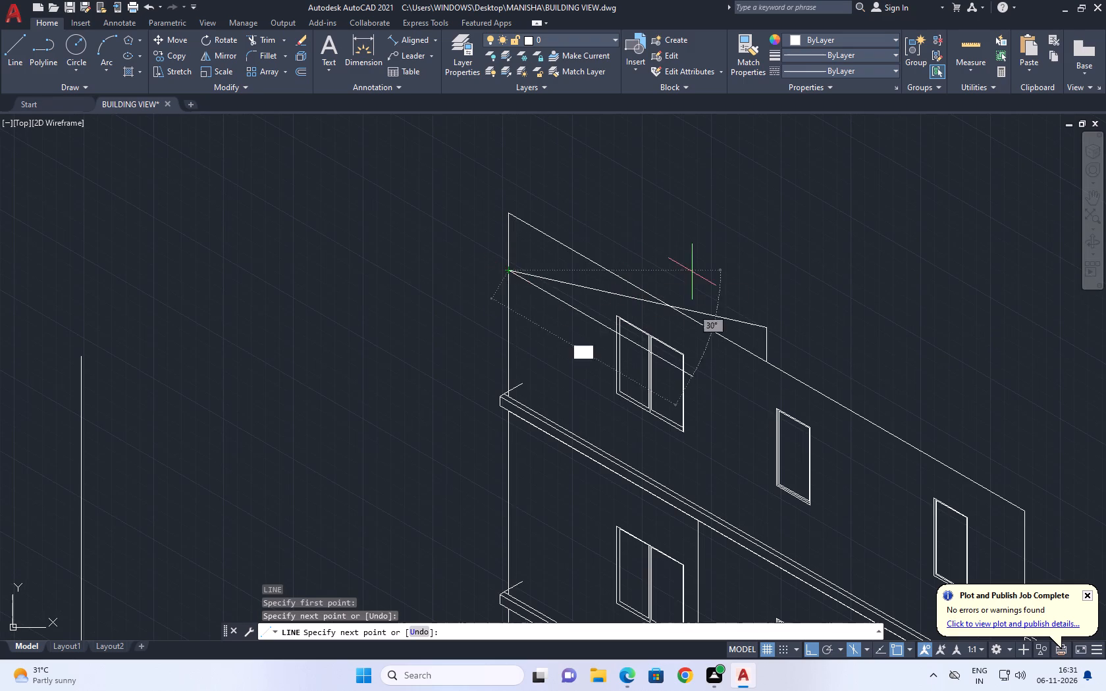
Copy the sloping roof line 6" straight up.
{"action": "left_click", "coordinate": [702, 309]}
{"action": "left_click", "coordinate": [698, 313]}
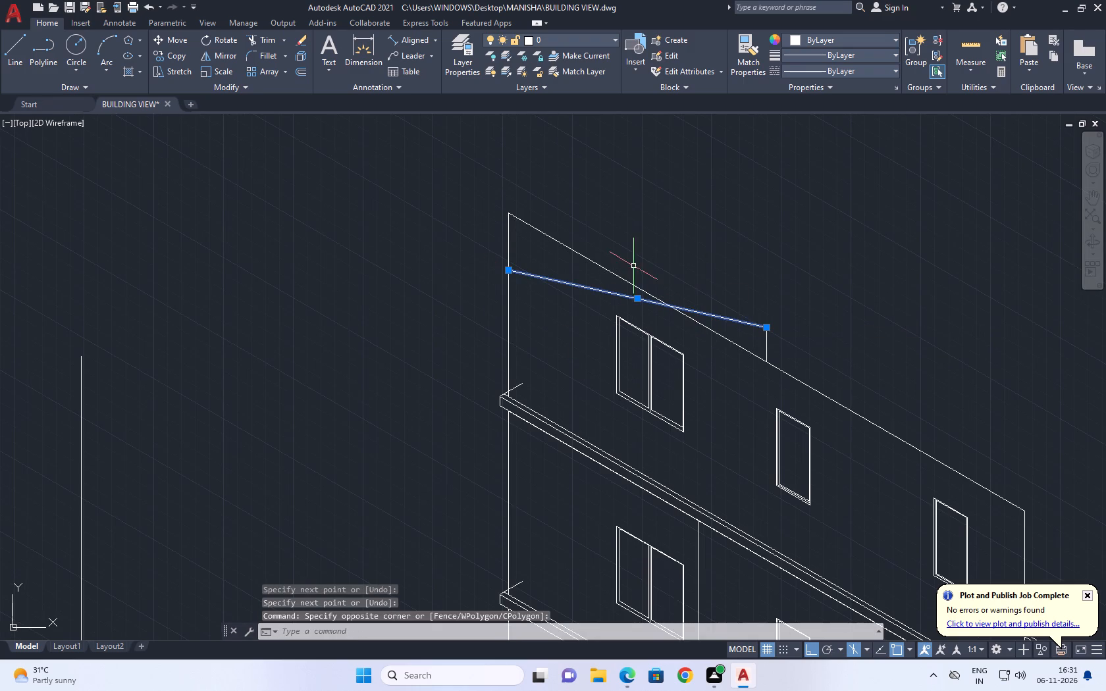
{"action": "middle_click_drag", "start_coordinate": [633, 271], "coordinate": [631, 283]}
{"action": "key", "text": "c"}
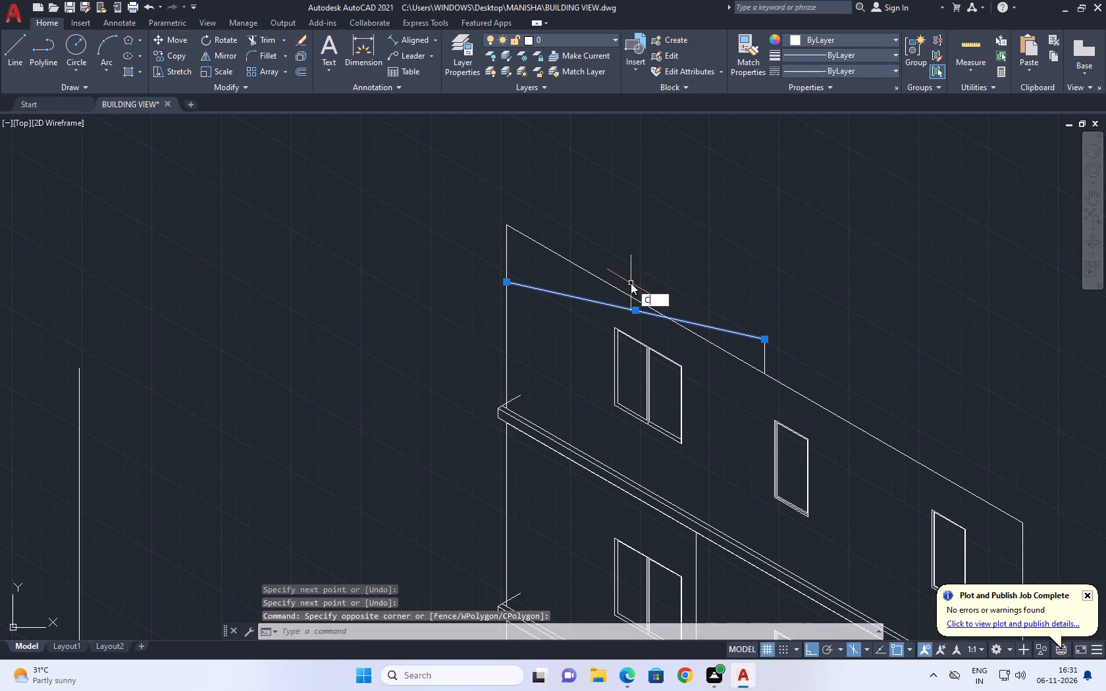
{"action": "type", "text": "O"}
{"action": "key", "text": "space"}
{"action": "left_click", "coordinate": [671, 294]}
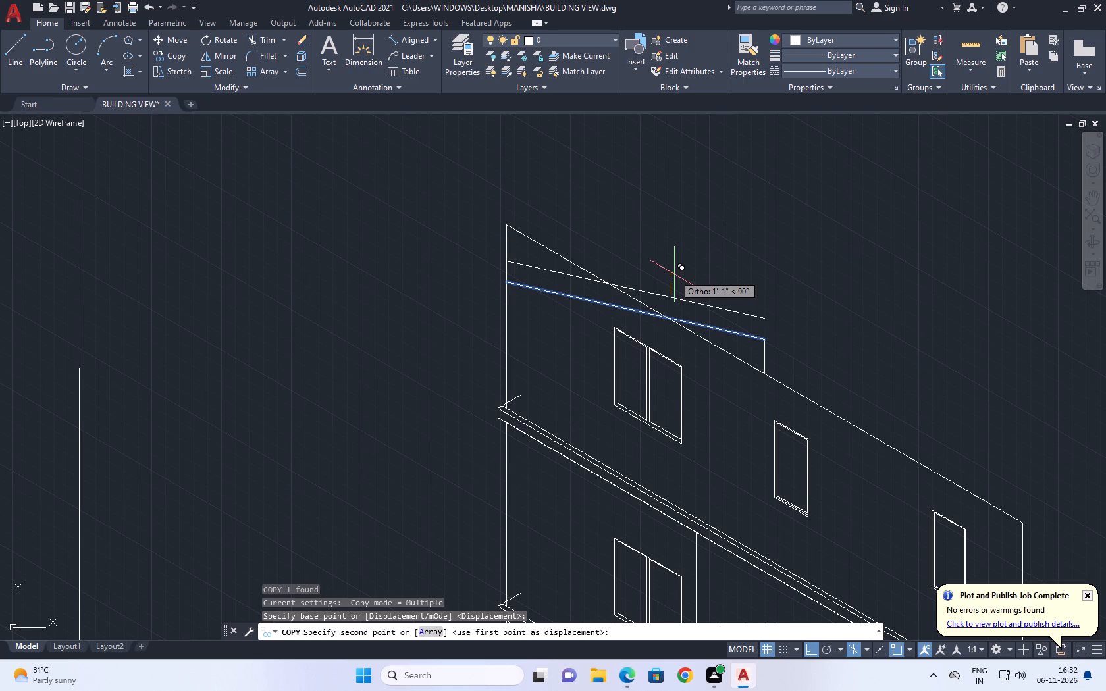
{"action": "type", "text": "6"}
{"action": "key", "text": "space"}
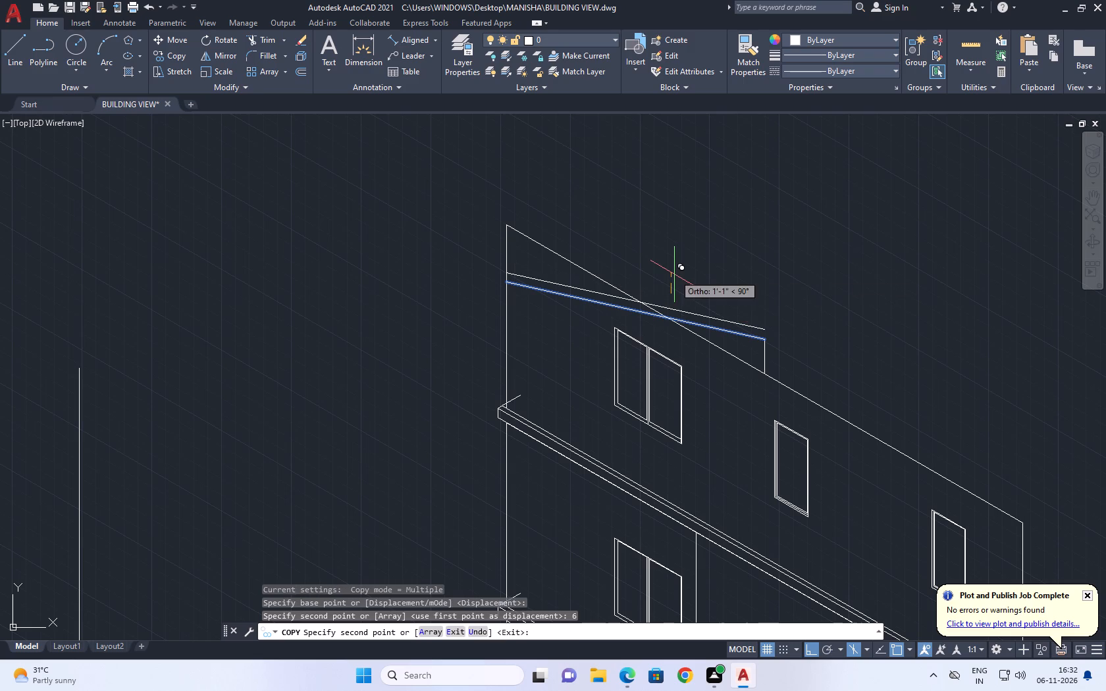
{"action": "key", "text": "space"}
Trim the back wall edge above the upper roof line and the old wall top edge down to the lower roof line.
{"action": "type", "text": "TR"}
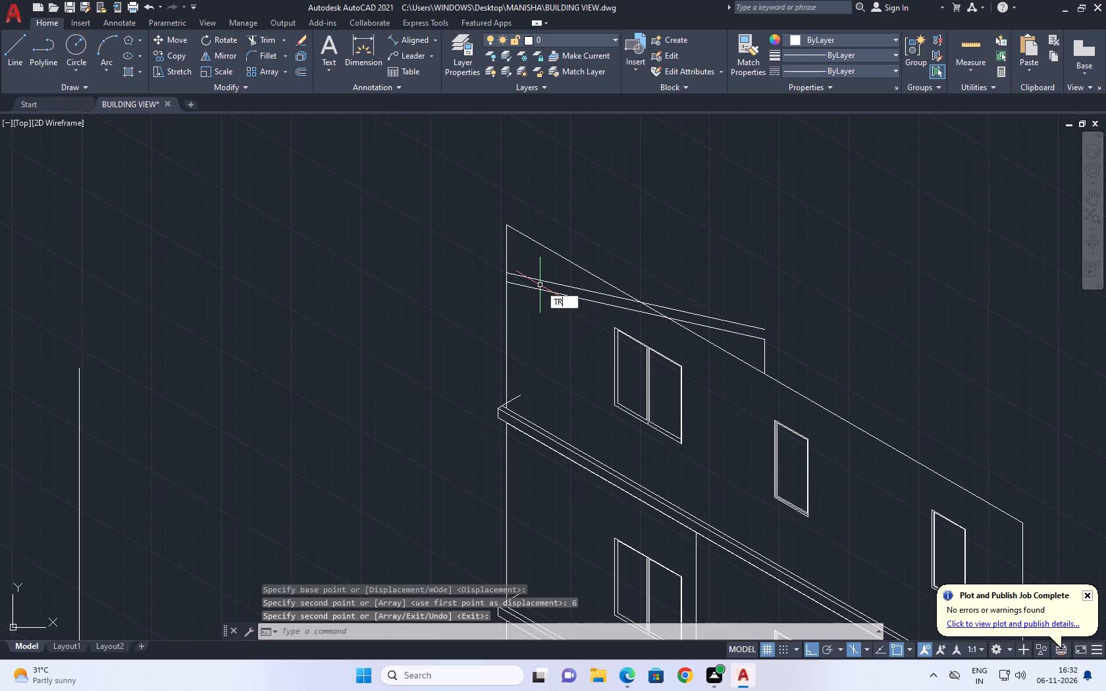
{"action": "key", "text": "space"}
{"action": "left_click", "coordinate": [477, 253]}
{"action": "left_click", "coordinate": [623, 248]}
{"action": "scroll", "coordinate": [660, 314], "scroll_direction": "up", "scroll_amount": 2}
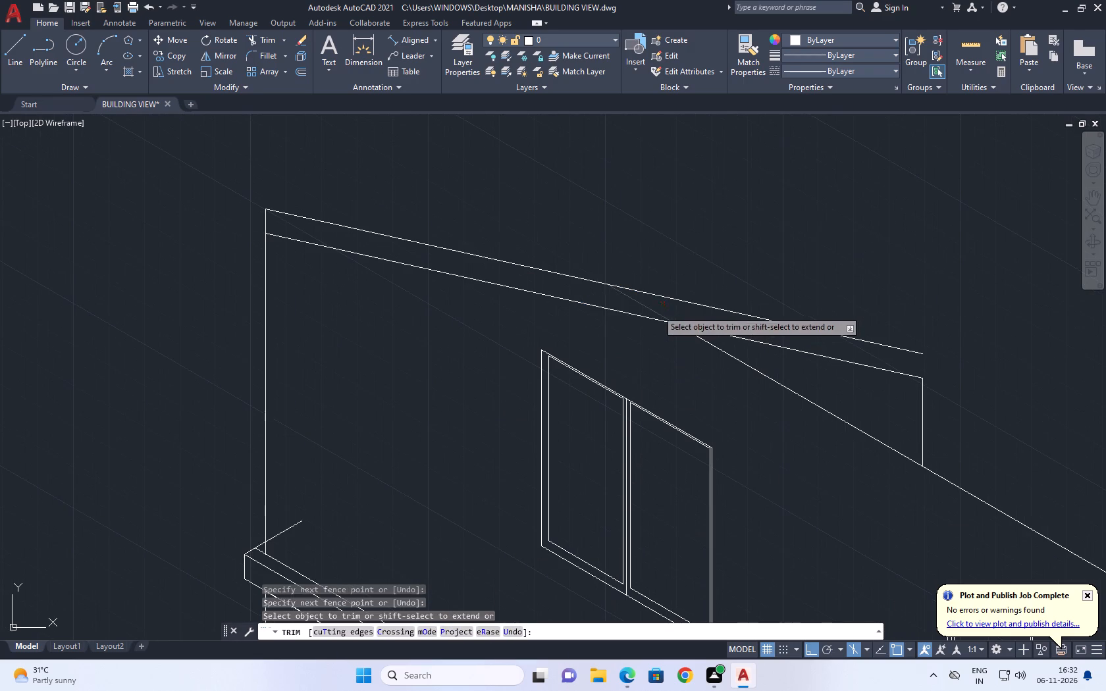
{"action": "left_click", "coordinate": [657, 310]}
{"action": "left_click", "coordinate": [628, 307]}
{"action": "scroll", "coordinate": [628, 303], "scroll_direction": "down", "scroll_amount": 3}
{"action": "key", "text": "space"}
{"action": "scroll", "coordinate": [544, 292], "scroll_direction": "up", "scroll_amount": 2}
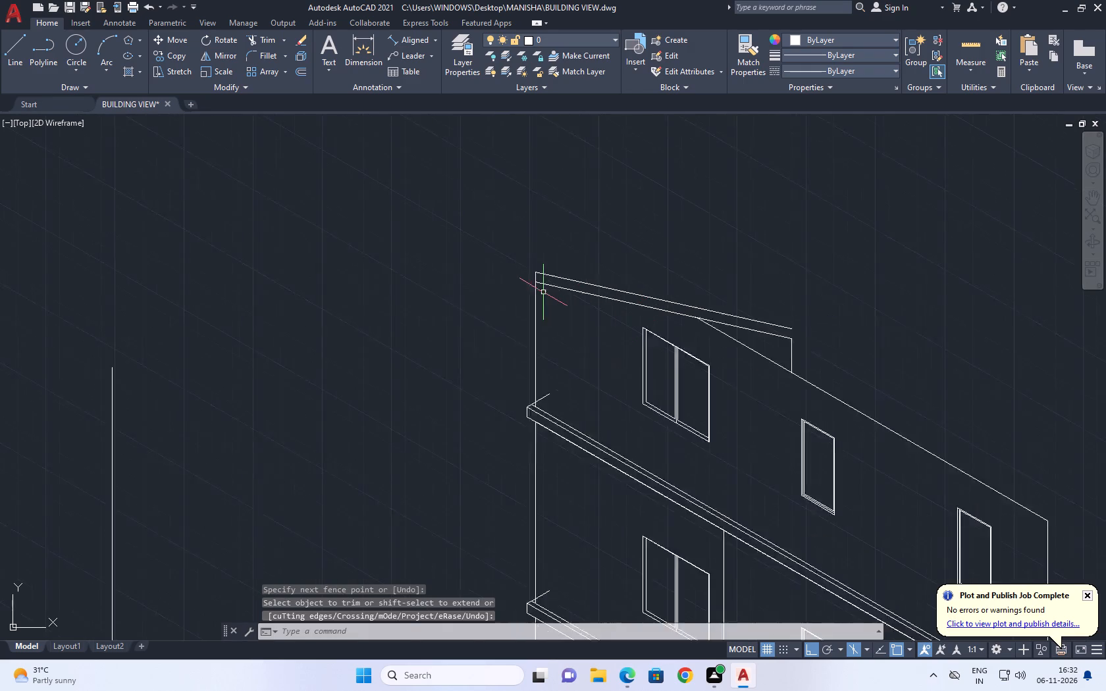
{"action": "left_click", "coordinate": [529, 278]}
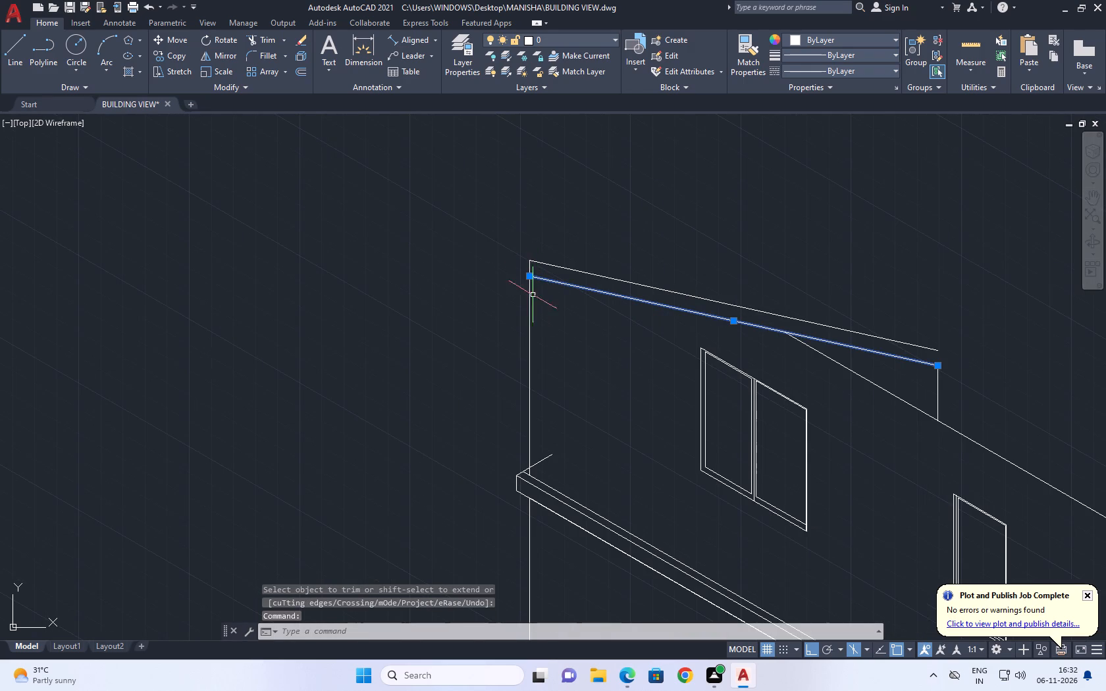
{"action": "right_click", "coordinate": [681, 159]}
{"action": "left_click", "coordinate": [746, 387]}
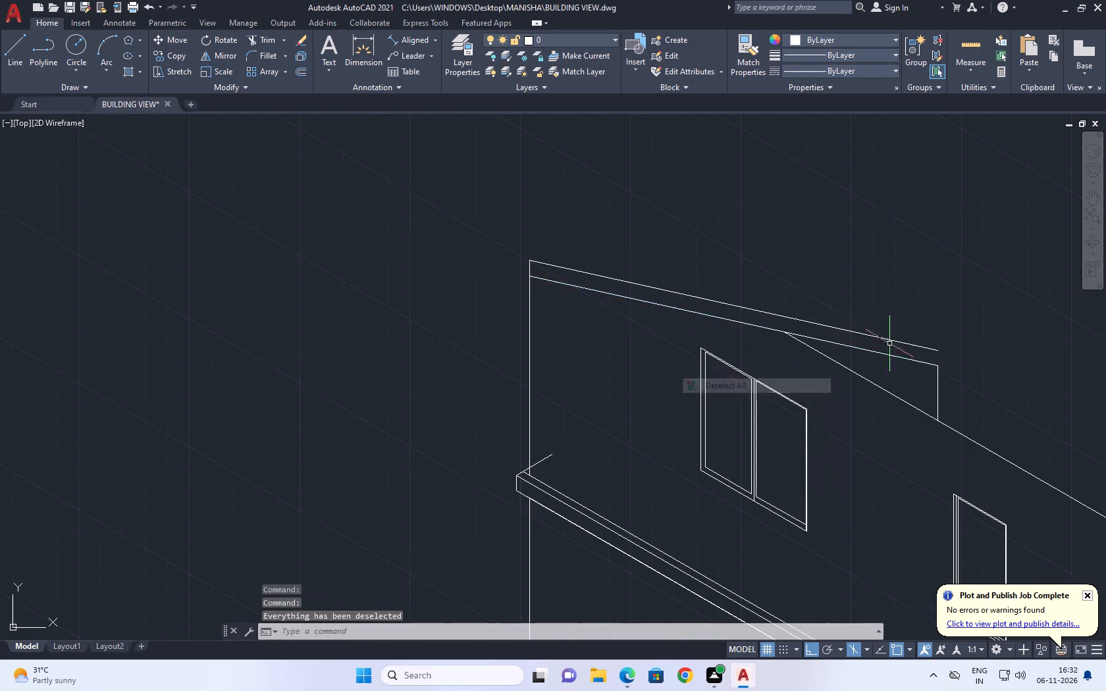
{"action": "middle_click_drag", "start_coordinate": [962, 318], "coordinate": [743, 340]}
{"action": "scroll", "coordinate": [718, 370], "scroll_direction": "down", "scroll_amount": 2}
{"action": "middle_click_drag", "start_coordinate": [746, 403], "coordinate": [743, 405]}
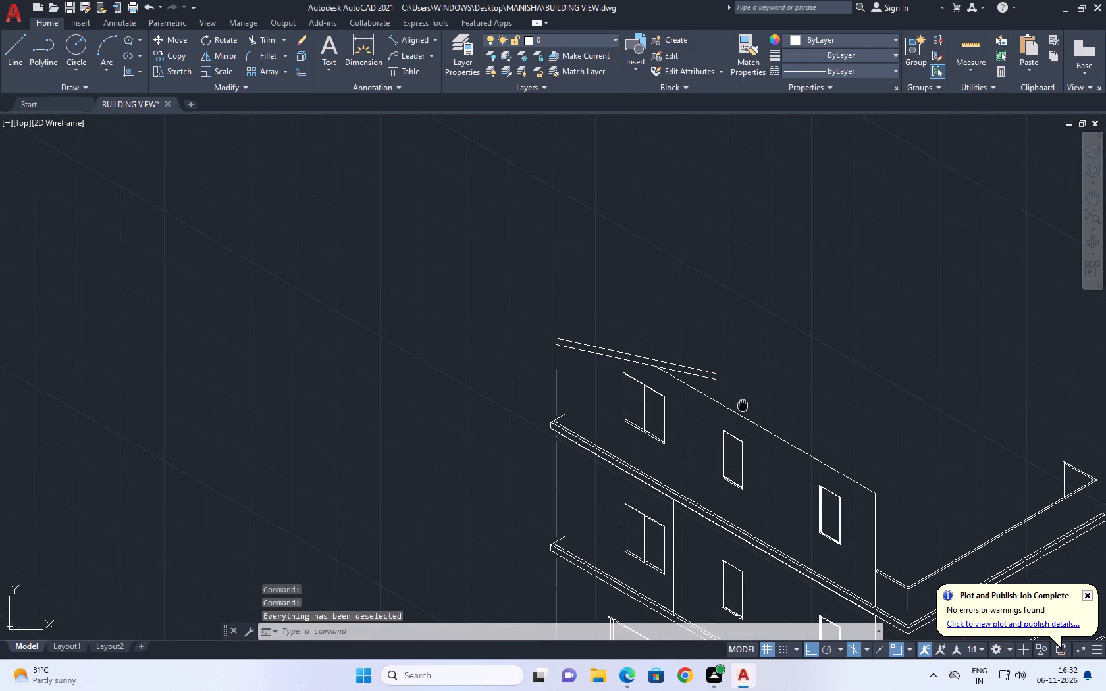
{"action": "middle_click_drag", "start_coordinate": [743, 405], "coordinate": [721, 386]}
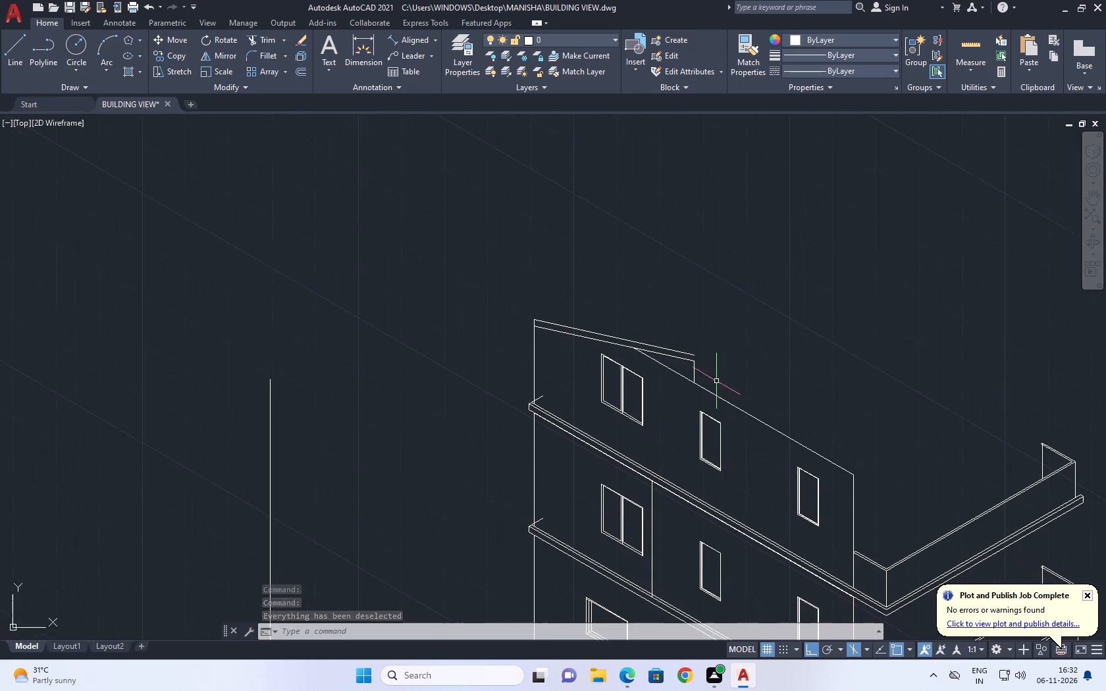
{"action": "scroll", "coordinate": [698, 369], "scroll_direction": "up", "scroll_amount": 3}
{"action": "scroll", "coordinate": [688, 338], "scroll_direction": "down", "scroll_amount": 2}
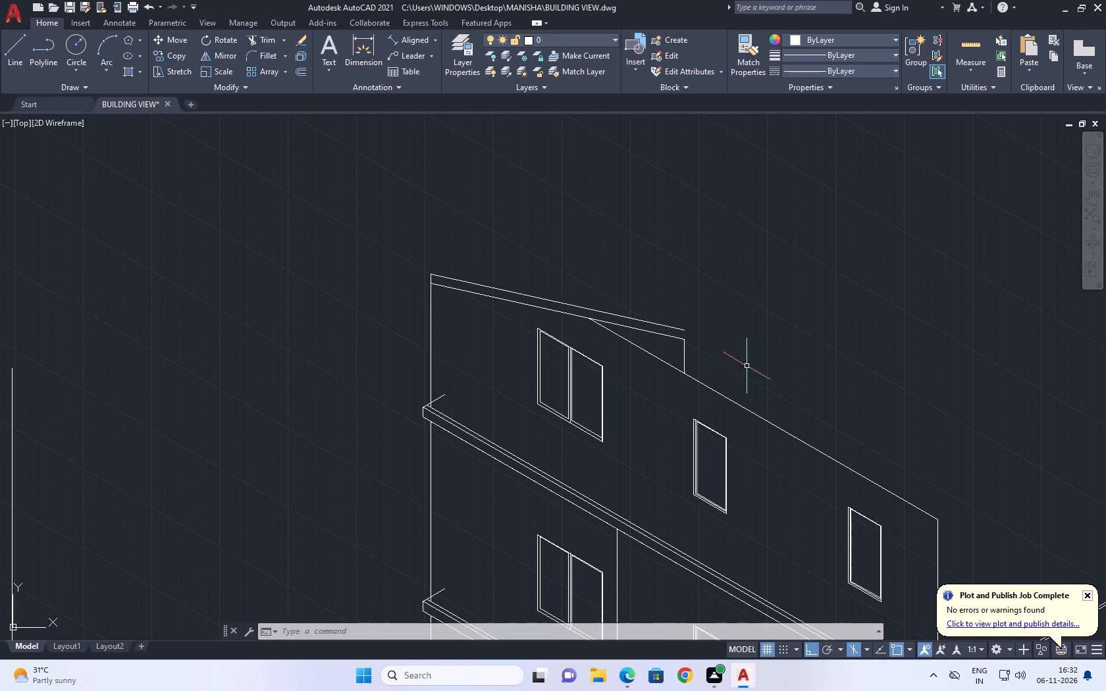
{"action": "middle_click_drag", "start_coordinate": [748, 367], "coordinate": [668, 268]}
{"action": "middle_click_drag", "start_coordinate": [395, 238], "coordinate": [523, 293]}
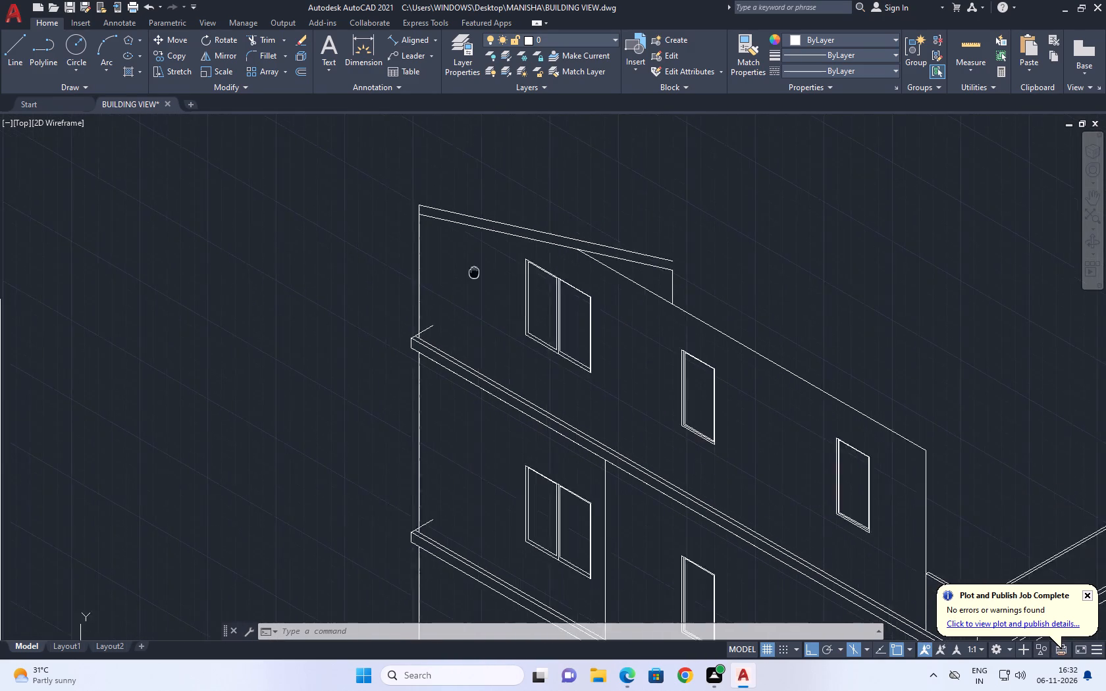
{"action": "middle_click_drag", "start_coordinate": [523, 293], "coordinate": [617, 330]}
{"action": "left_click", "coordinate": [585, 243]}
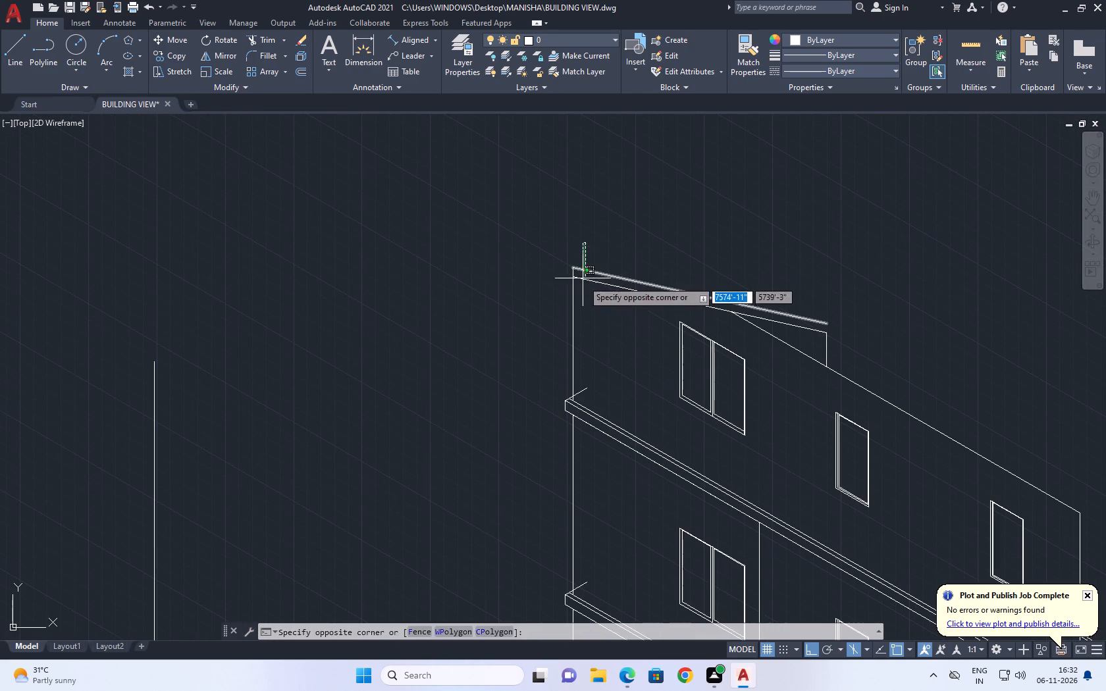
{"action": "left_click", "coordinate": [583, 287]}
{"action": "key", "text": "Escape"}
Draw a long vertical guide line just outside the back wall edge, crossing the height of the sloping roof lines.
{"action": "key", "text": "l"}
{"action": "key", "text": "space"}
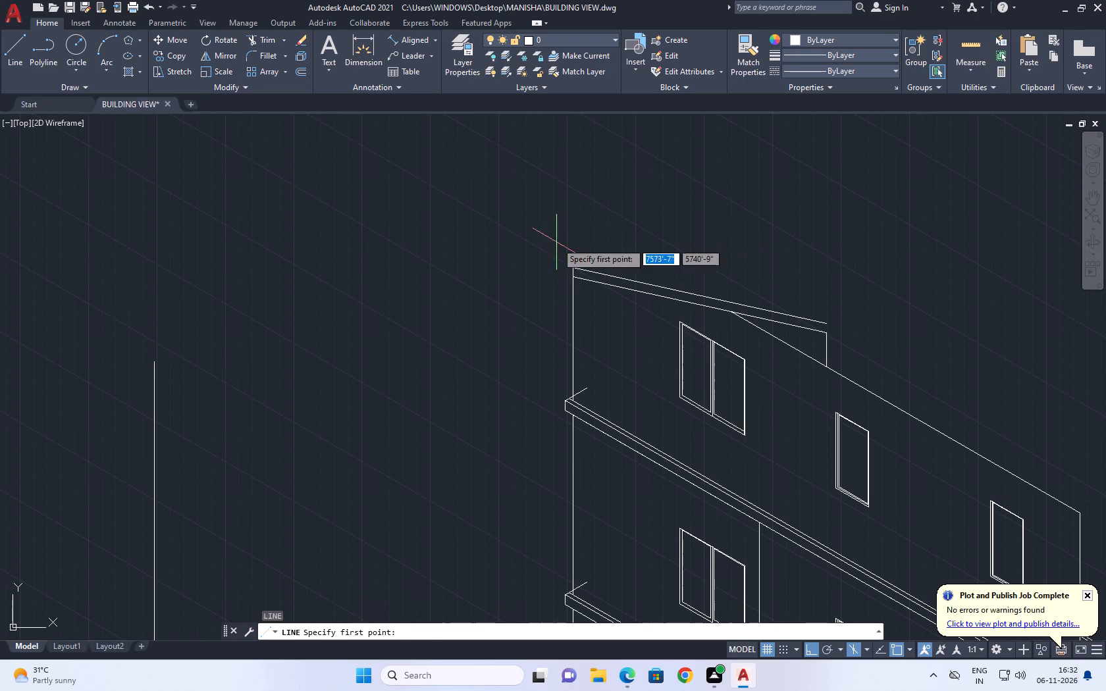
{"action": "left_click", "coordinate": [561, 214]}
{"action": "left_click", "coordinate": [507, 461]}
{"action": "key", "text": "space"}
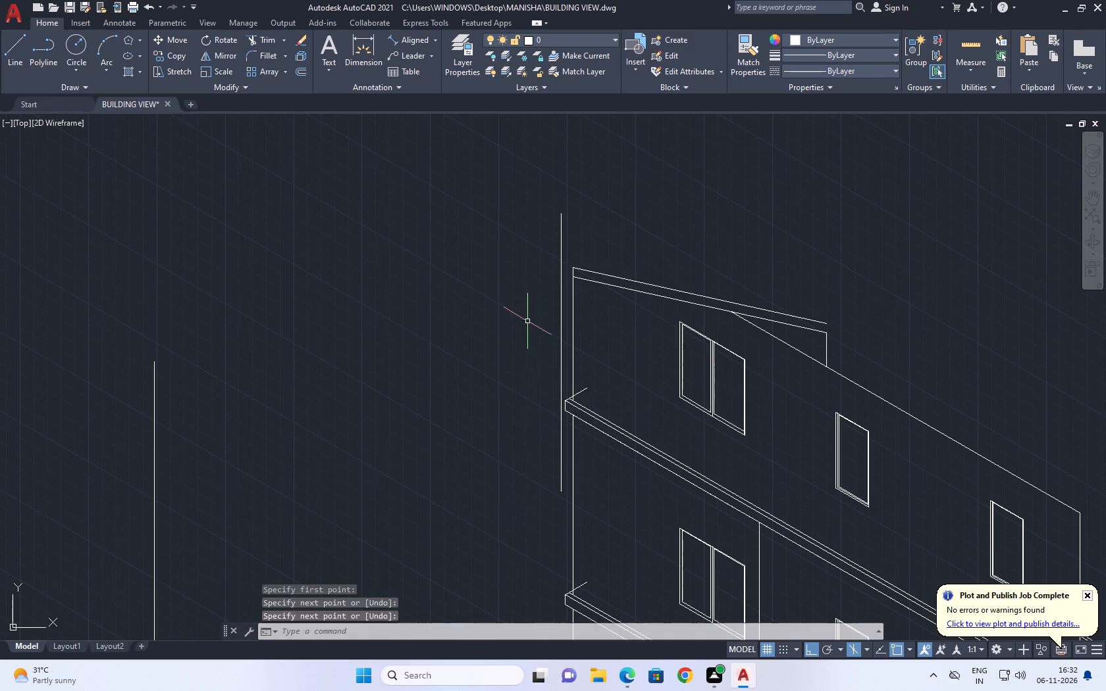
Extend both sloping roof lines past the back wall edge to the vertical guide line.
{"action": "type", "text": "EX"}
{"action": "key", "text": "space"}
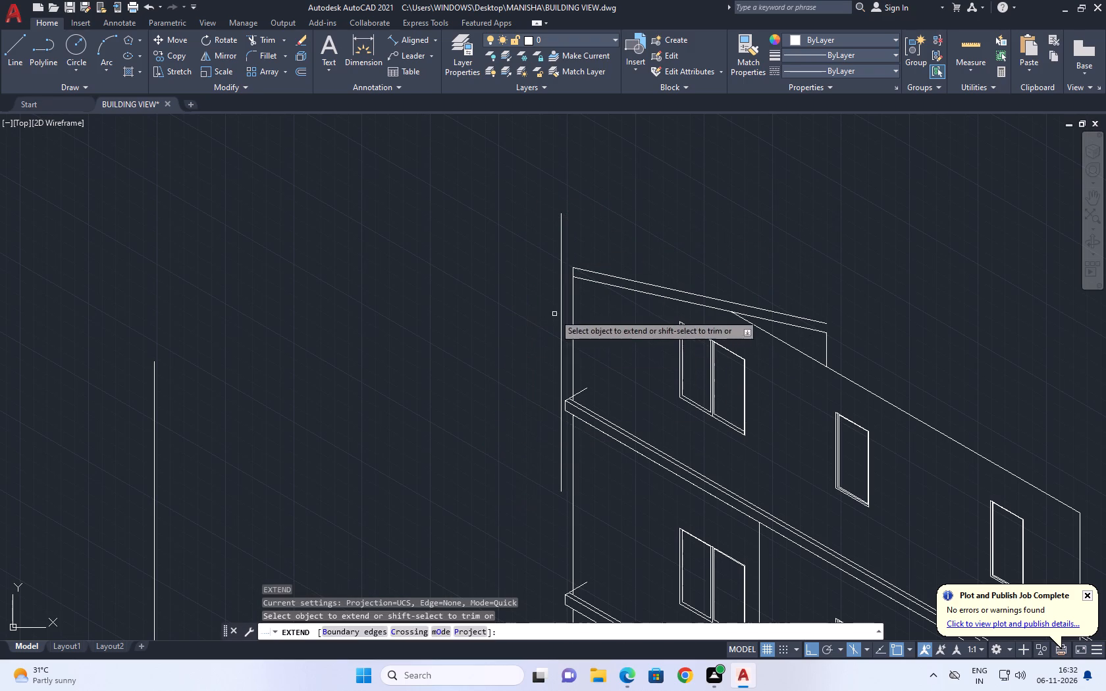
{"action": "left_click_drag", "start_coordinate": [619, 255], "coordinate": [613, 267]}
{"action": "left_click_drag", "start_coordinate": [585, 320], "coordinate": [584, 327]}
{"action": "key", "text": "space"}
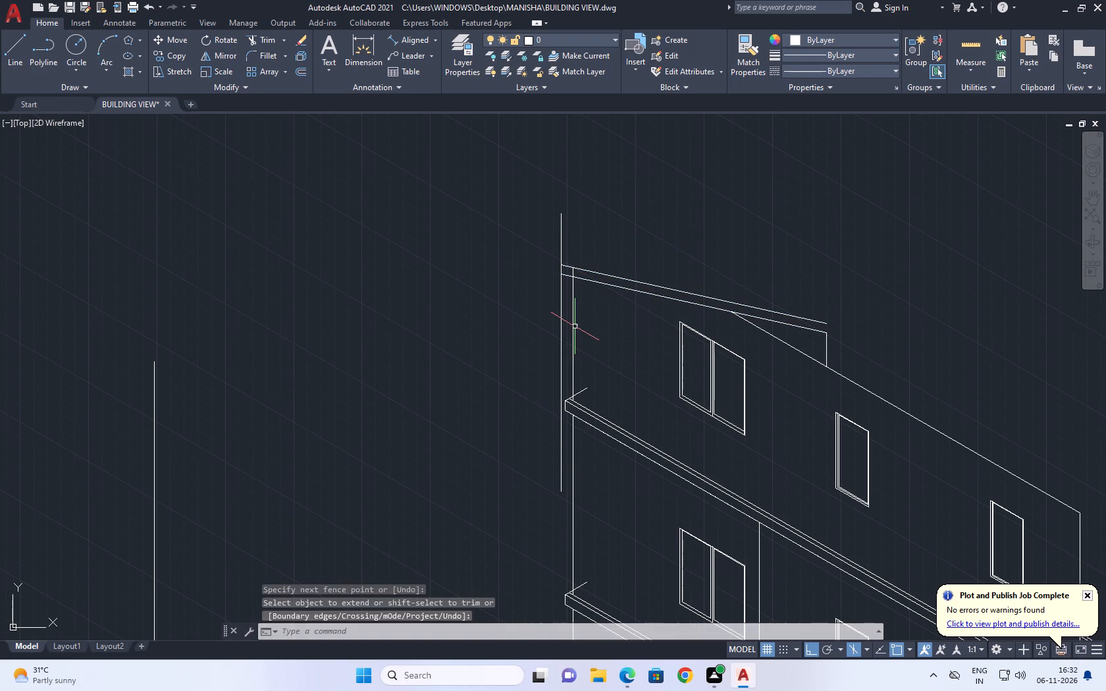
Trim the vertical guide line below and above the two roof lines so only the eave end remains.
{"action": "type", "text": "TR"}
{"action": "key", "text": "space"}
{"action": "left_click", "coordinate": [560, 303]}
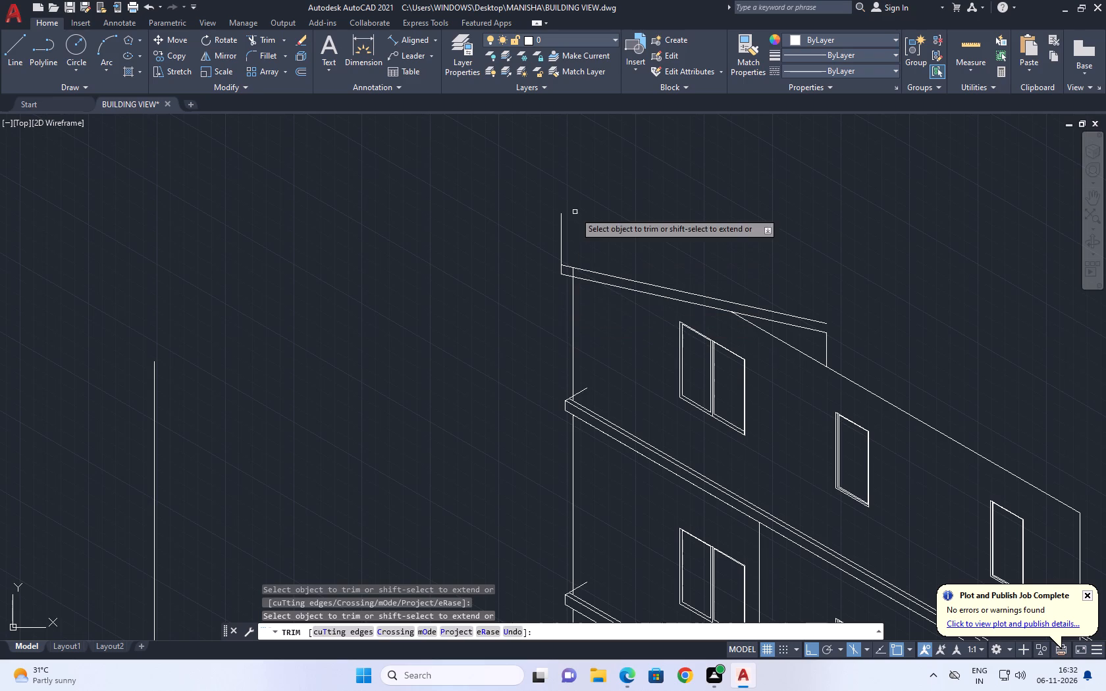
{"action": "left_click", "coordinate": [575, 212]}
{"action": "left_click", "coordinate": [535, 218]}
{"action": "scroll", "coordinate": [579, 292], "scroll_direction": "up", "scroll_amount": 2}
{"action": "left_click", "coordinate": [564, 240]}
{"action": "left_click", "coordinate": [558, 241]}
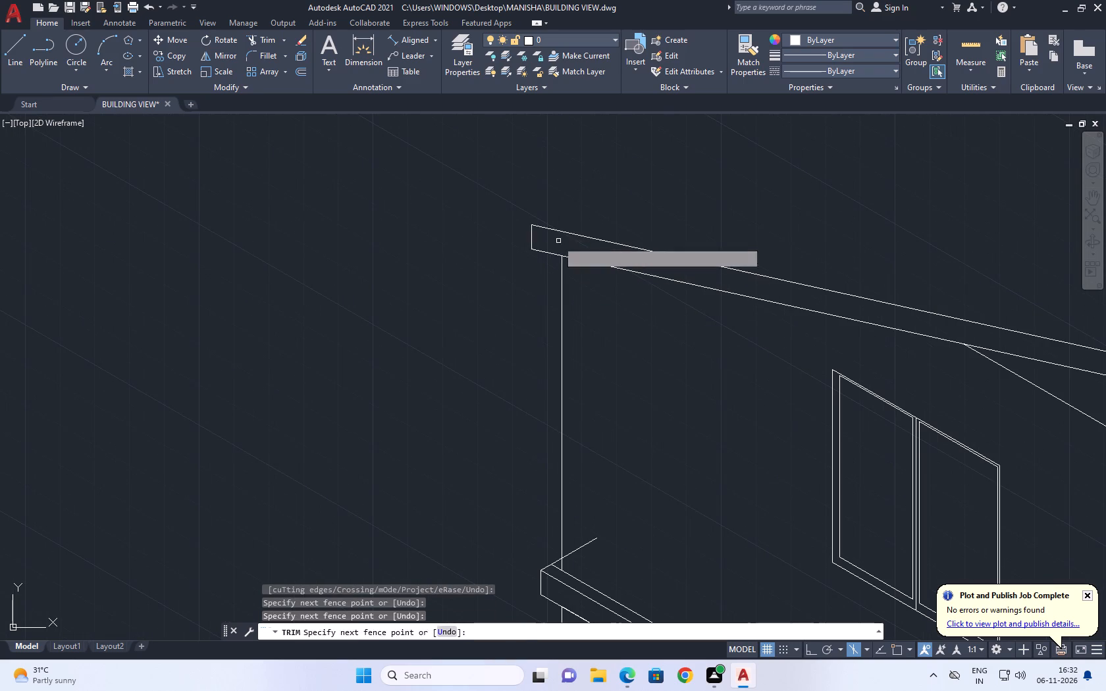
{"action": "scroll", "coordinate": [566, 252], "scroll_direction": "down", "scroll_amount": 3}
{"action": "key", "text": "space"}
Draw a second sloping roof line from the top of the short vertical line to the front wall edge, below its top corner.
{"action": "middle_click_drag", "start_coordinate": [791, 294], "coordinate": [676, 278]}
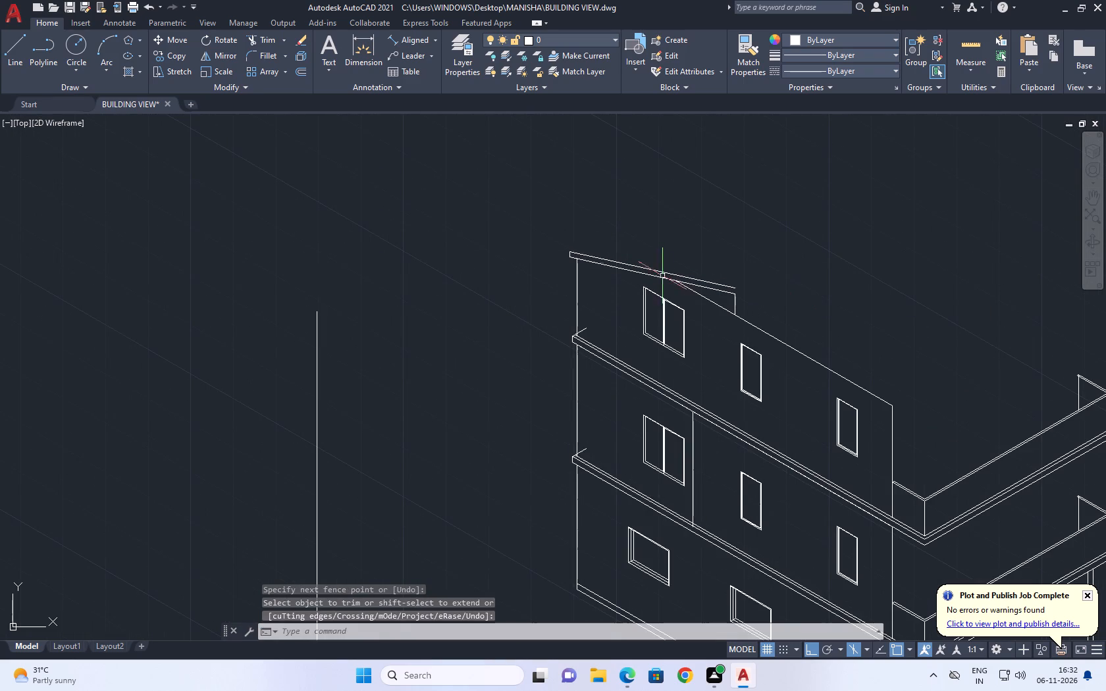
{"action": "middle_click_drag", "start_coordinate": [748, 342], "coordinate": [508, 252]}
{"action": "key", "text": "l"}
{"action": "key", "text": "space"}
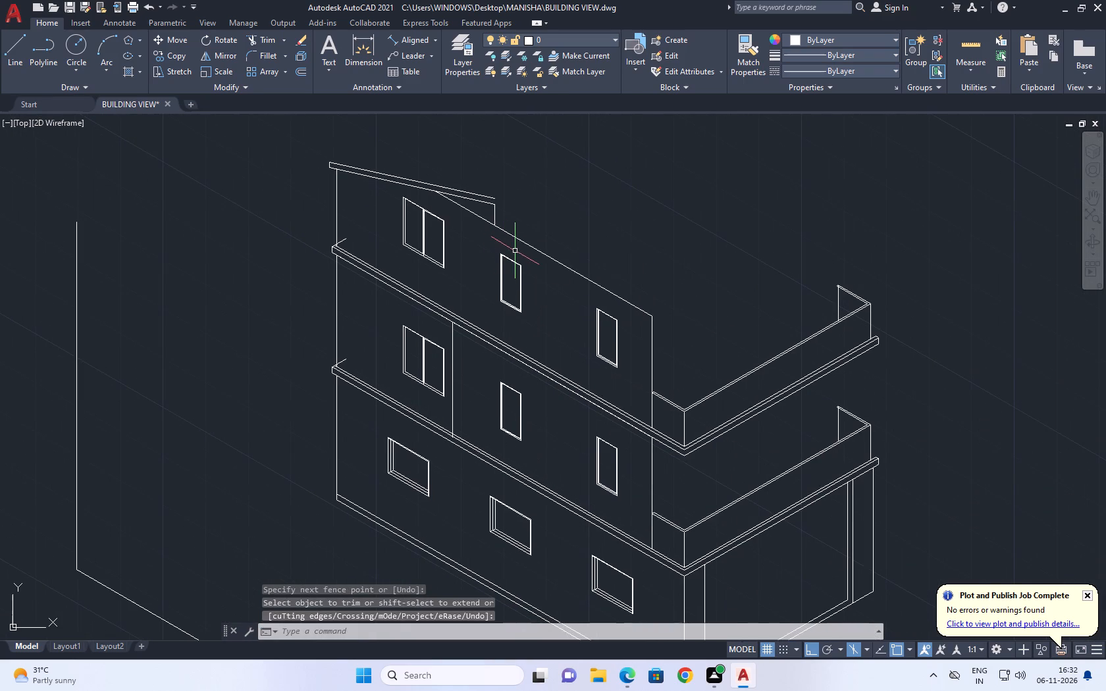
{"action": "left_click", "coordinate": [496, 204]}
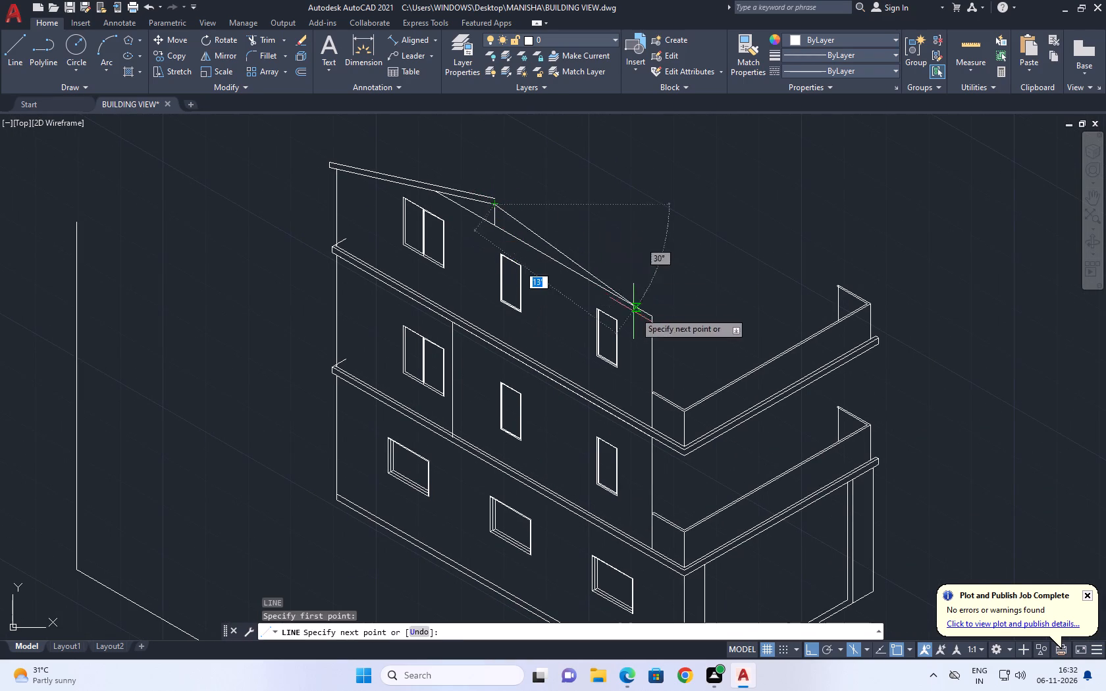
{"action": "scroll", "coordinate": [658, 327], "scroll_direction": "up", "scroll_amount": 1}
{"action": "scroll", "coordinate": [648, 318], "scroll_direction": "down", "scroll_amount": 2}
{"action": "scroll", "coordinate": [645, 318], "scroll_direction": "up", "scroll_amount": 2}
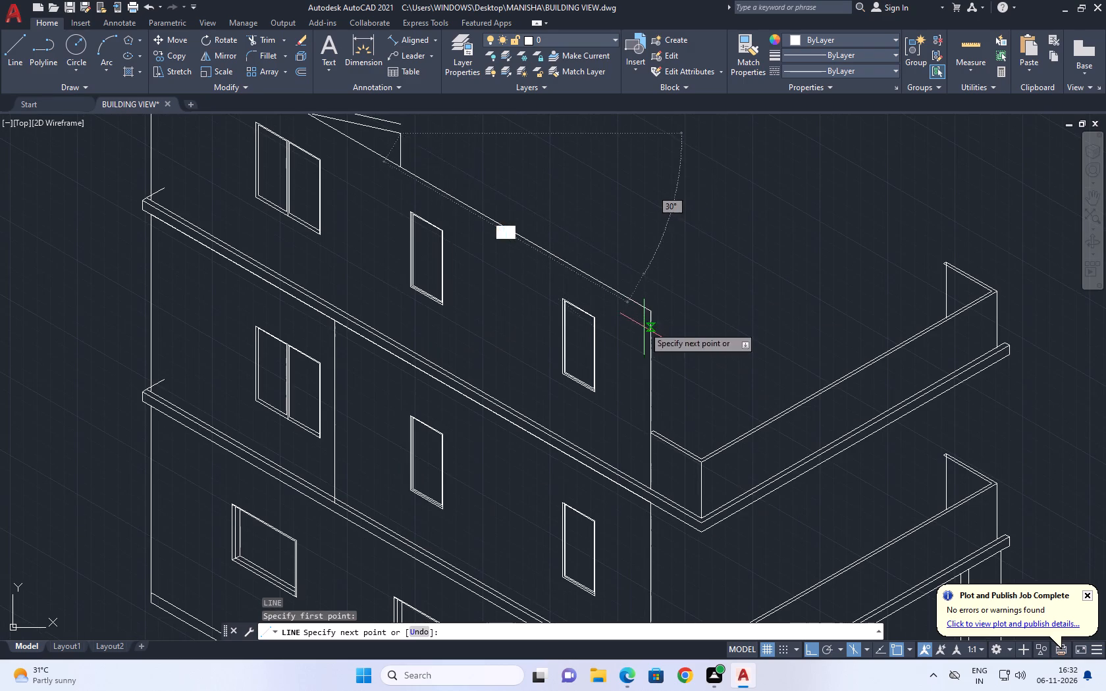
{"action": "left_click", "coordinate": [653, 332]}
{"action": "key", "text": "space"}
Copy the front sloping roof line straight up to start at the end of the upper back roof line.
{"action": "middle_click_drag", "start_coordinate": [637, 220], "coordinate": [658, 331]}
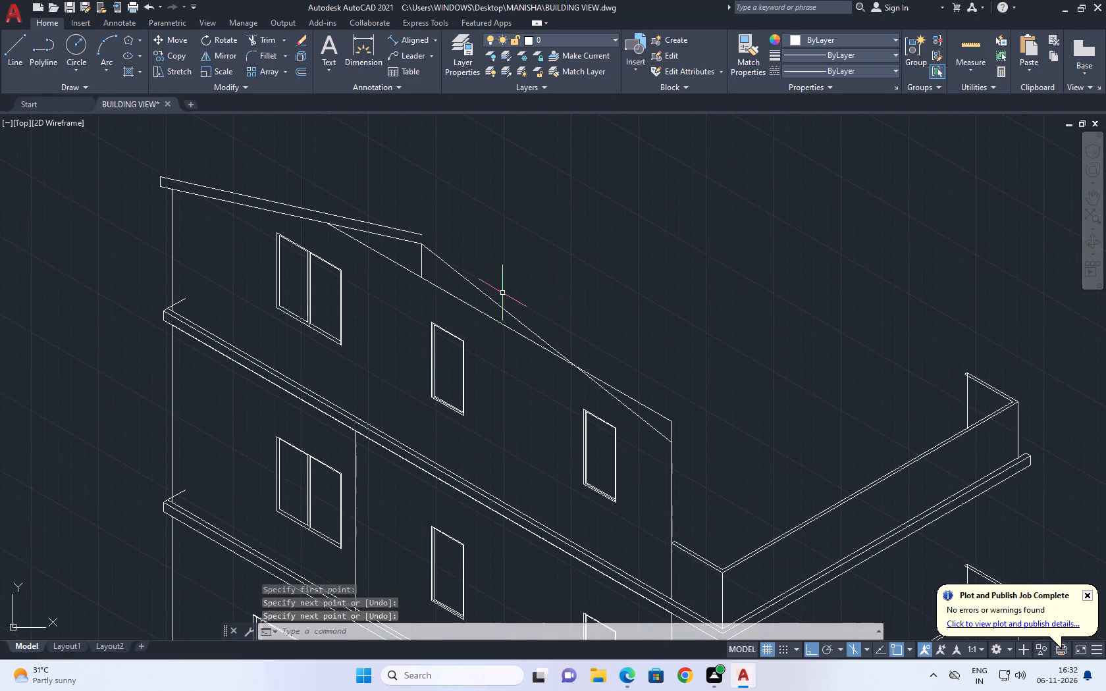
{"action": "left_click", "coordinate": [490, 293]}
{"action": "left_click", "coordinate": [476, 290]}
{"action": "middle_click_drag", "start_coordinate": [542, 261], "coordinate": [530, 293]}
{"action": "key", "text": "c"}
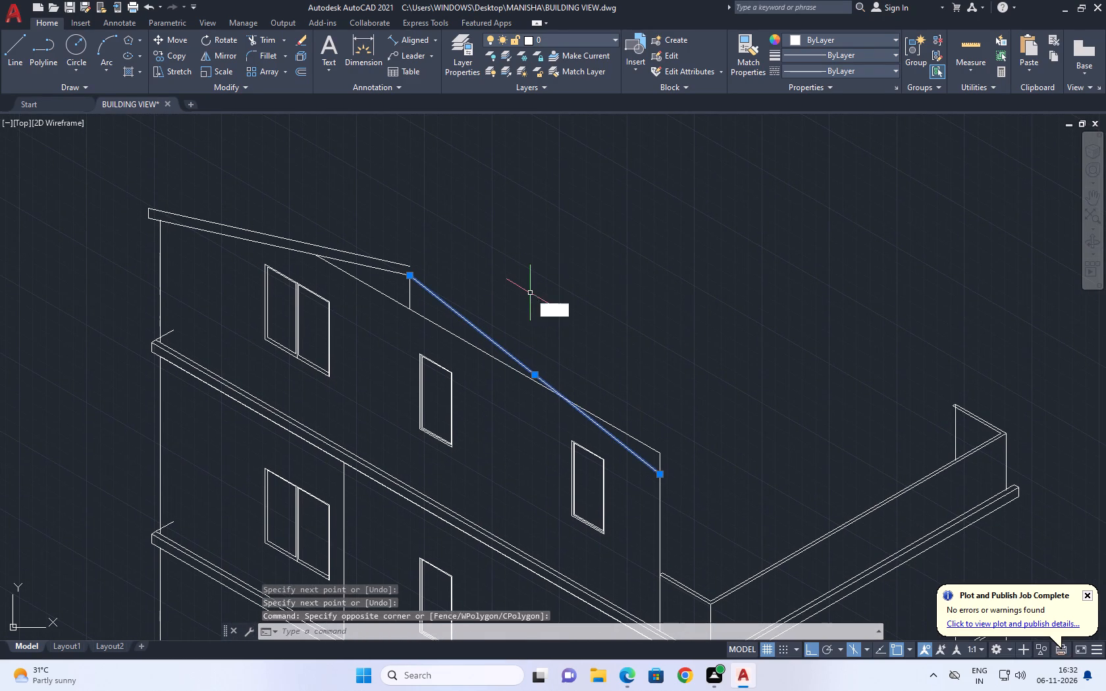
{"action": "key", "text": "o"}
{"action": "key", "text": "space"}
{"action": "left_click", "coordinate": [409, 277]}
{"action": "scroll", "coordinate": [401, 263], "scroll_direction": "up", "scroll_amount": 2}
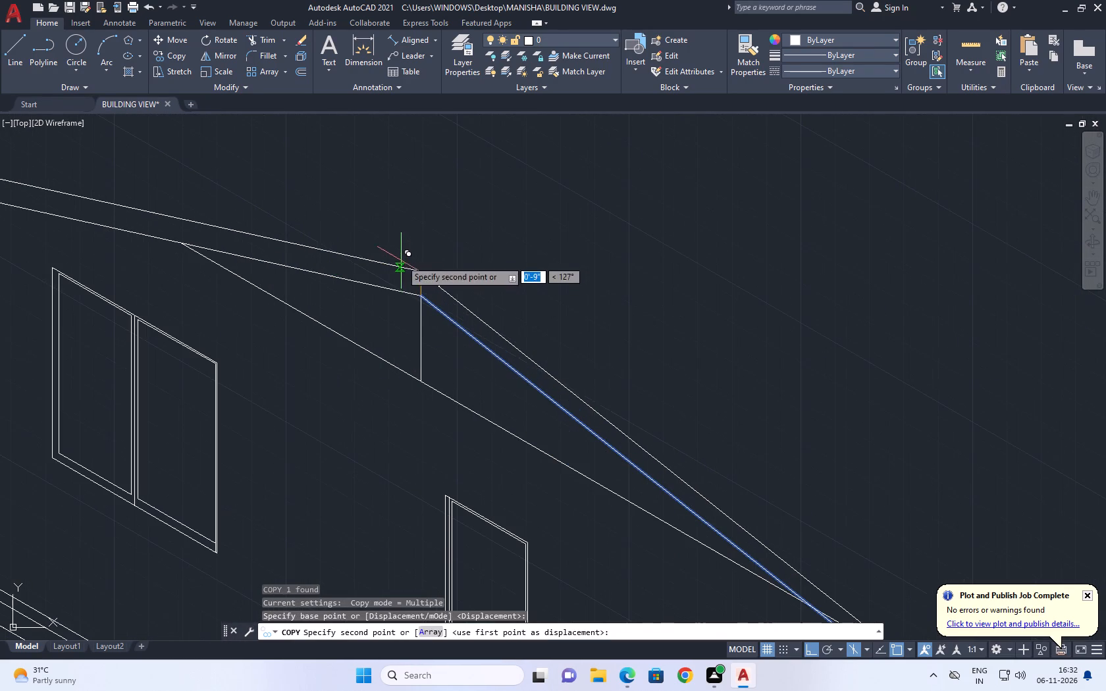
{"action": "left_click", "coordinate": [421, 270]}
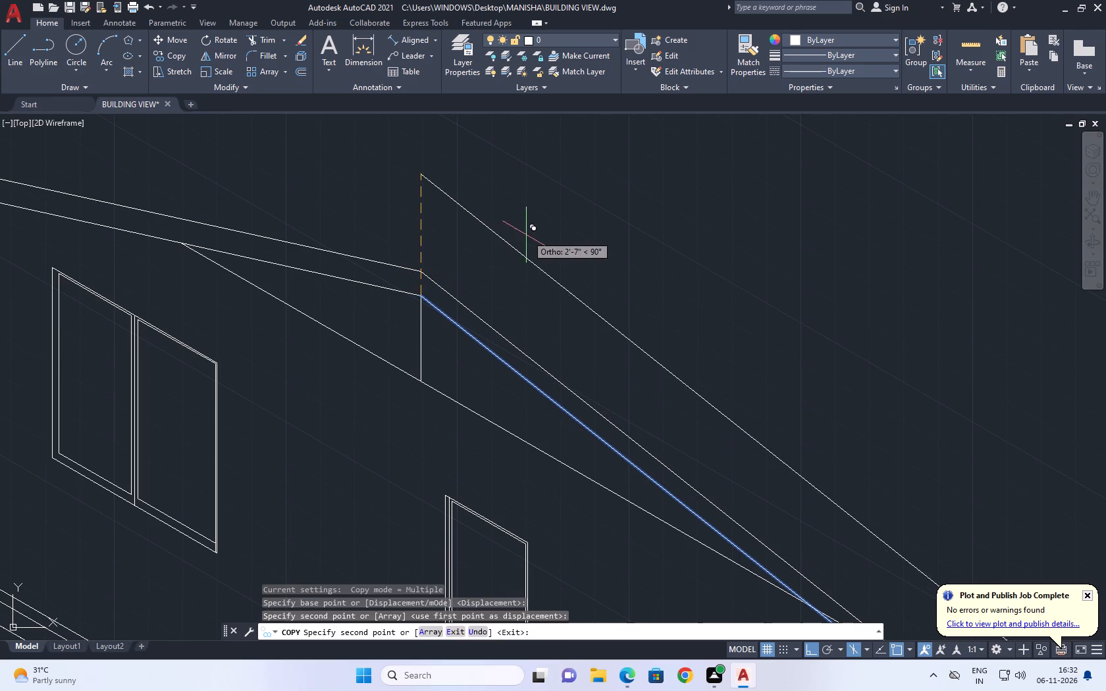
{"action": "key", "text": "space"}
Trim the old wall top edge beyond the lower front roof line and the front wall edge above the upper one.
{"action": "scroll", "coordinate": [531, 243], "scroll_direction": "down", "scroll_amount": 2}
{"action": "middle_click_drag", "start_coordinate": [716, 460], "coordinate": [748, 496]}
{"action": "scroll", "coordinate": [749, 496], "scroll_direction": "up", "scroll_amount": 1}
{"action": "key", "text": "t"}
{"action": "key", "text": "r"}
{"action": "key", "text": "space"}
{"action": "scroll", "coordinate": [770, 469], "scroll_direction": "up", "scroll_amount": 2}
{"action": "left_click", "coordinate": [779, 457]}
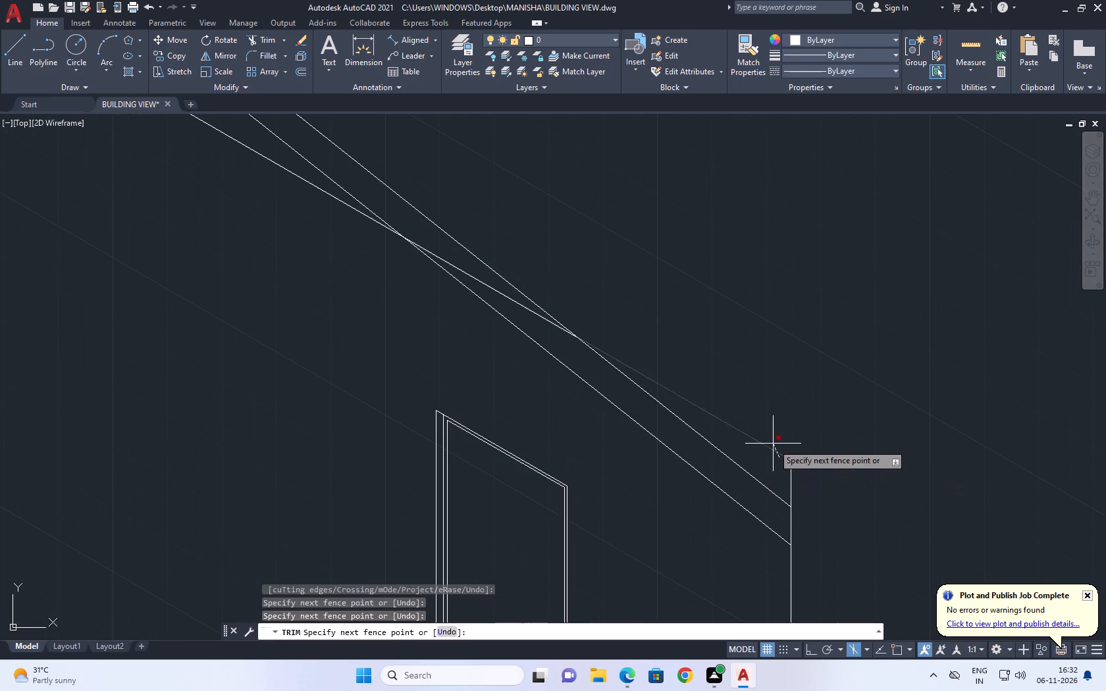
{"action": "left_click", "coordinate": [773, 444]}
{"action": "left_click", "coordinate": [787, 474]}
{"action": "left_click", "coordinate": [795, 477]}
{"action": "left_click", "coordinate": [525, 307]}
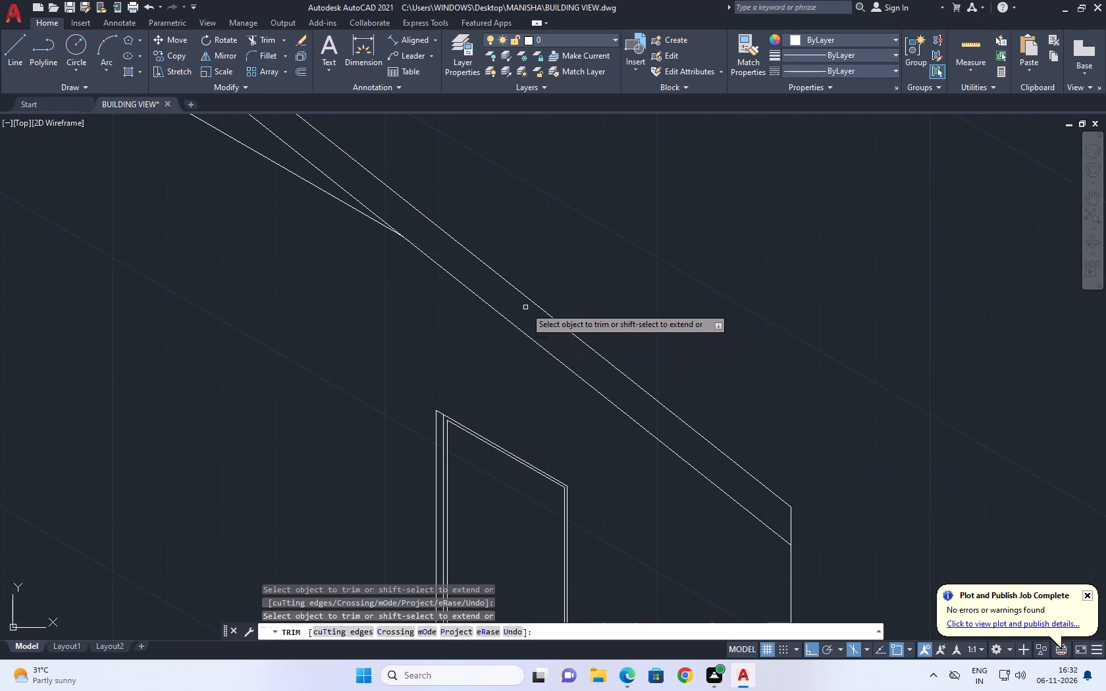
{"action": "scroll", "coordinate": [529, 298], "scroll_direction": "down", "scroll_amount": 3}
{"action": "scroll", "coordinate": [633, 303], "scroll_direction": "down", "scroll_amount": 3}
{"action": "key", "text": "space"}
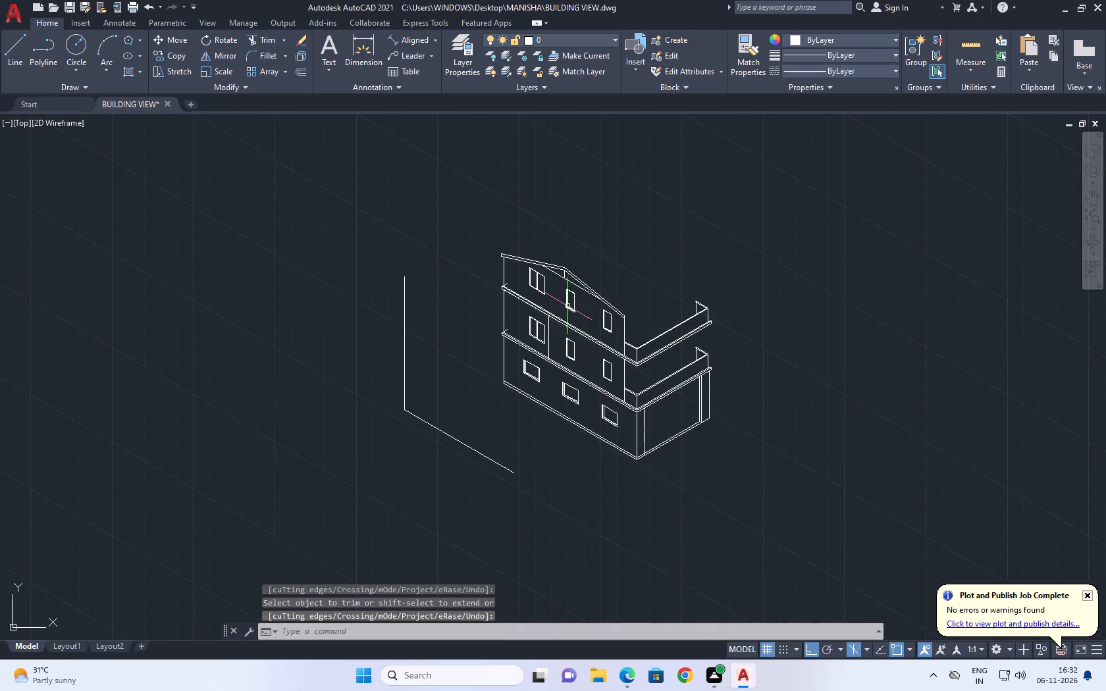
Copy the top-floor front wall edge 6" outward along the wall's isometric direction.
{"action": "scroll", "coordinate": [577, 294], "scroll_direction": "up", "scroll_amount": 4}
{"action": "middle_click_drag", "start_coordinate": [585, 295], "coordinate": [646, 405]}
{"action": "scroll", "coordinate": [650, 401], "scroll_direction": "down", "scroll_amount": 2}
{"action": "middle_click_drag", "start_coordinate": [830, 416], "coordinate": [722, 392]}
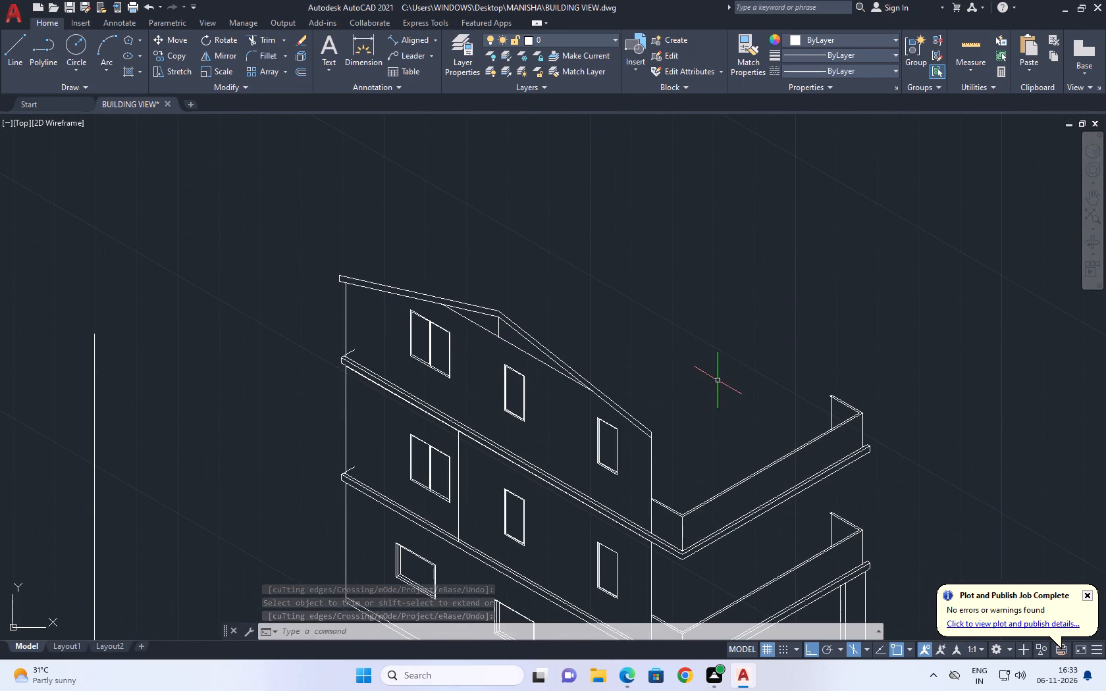
{"action": "scroll", "coordinate": [718, 380], "scroll_direction": "up", "scroll_amount": 1}
{"action": "middle_click_drag", "start_coordinate": [767, 426], "coordinate": [706, 345]}
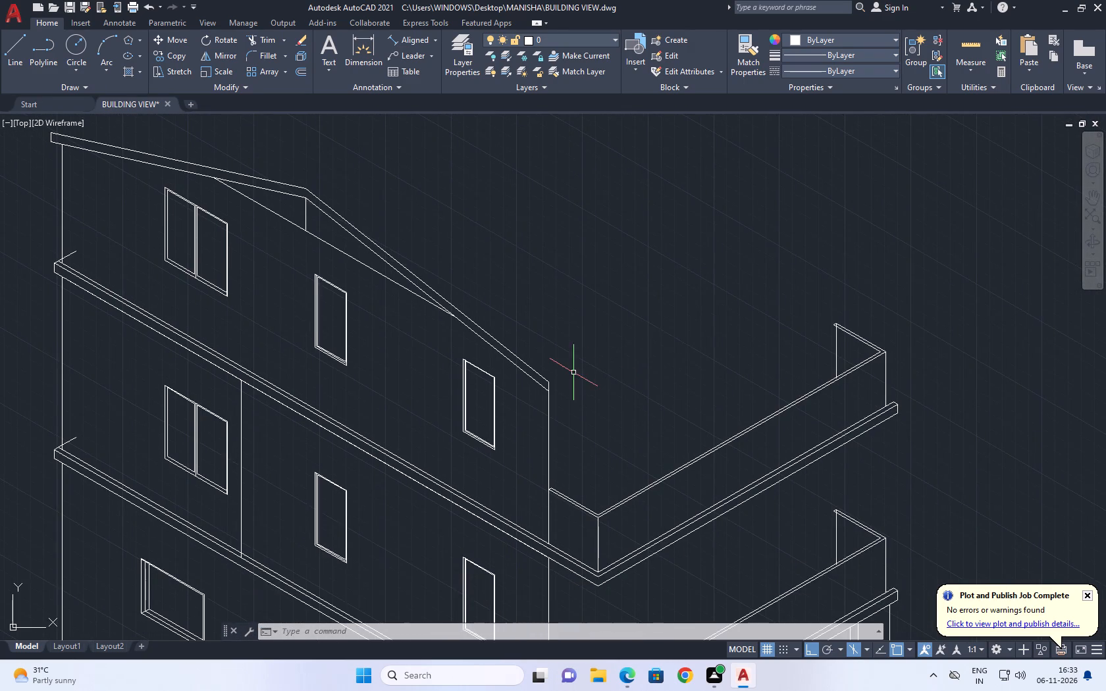
{"action": "scroll", "coordinate": [561, 390], "scroll_direction": "up", "scroll_amount": 1}
{"action": "left_click", "coordinate": [540, 429]}
{"action": "scroll", "coordinate": [552, 391], "scroll_direction": "down", "scroll_amount": 3}
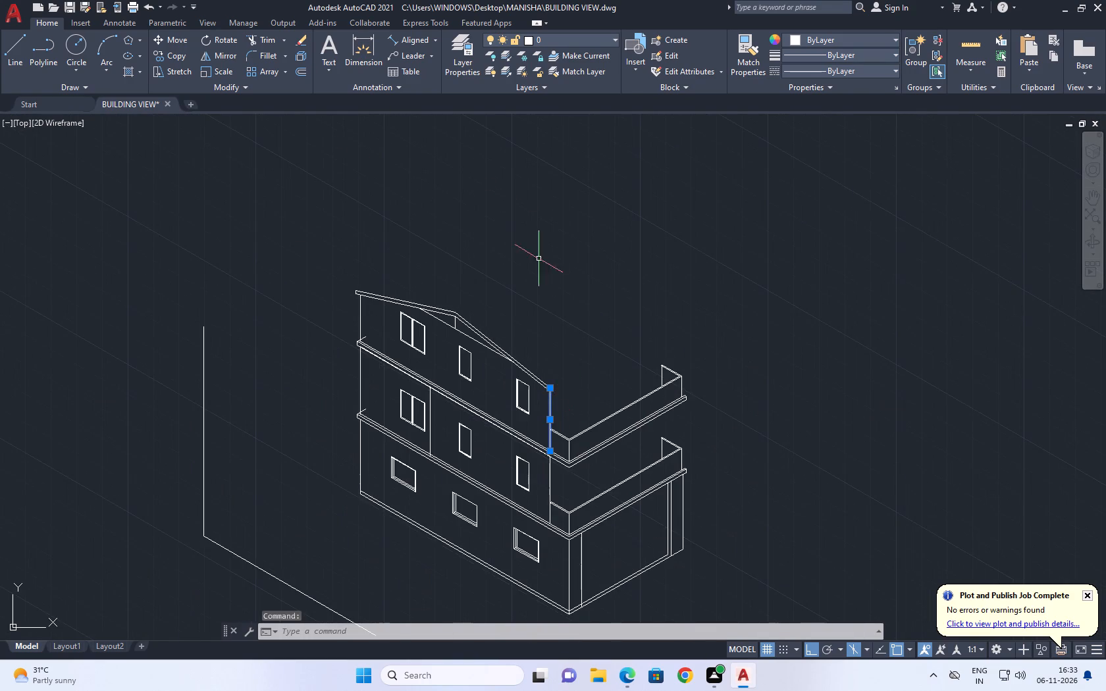
{"action": "scroll", "coordinate": [293, 137], "scroll_direction": "up", "scroll_amount": 1}
{"action": "left_click", "coordinate": [184, 53]}
{"action": "middle_click_drag", "start_coordinate": [764, 396], "coordinate": [607, 261]}
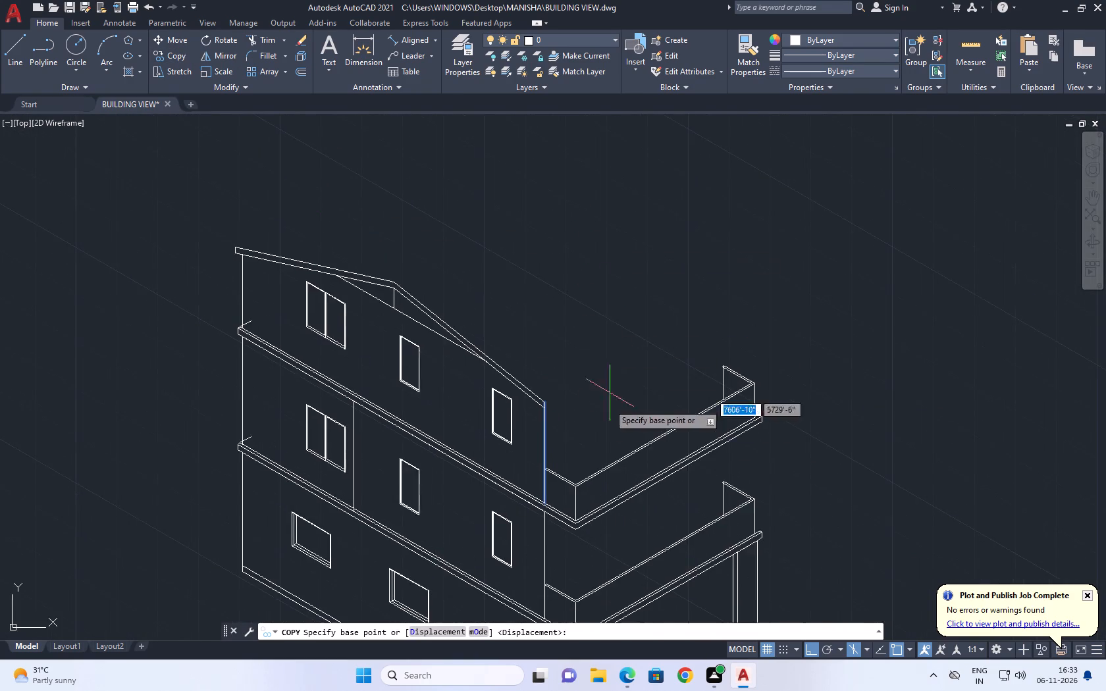
{"action": "scroll", "coordinate": [562, 422], "scroll_direction": "up", "scroll_amount": 2}
{"action": "left_click", "coordinate": [519, 386]}
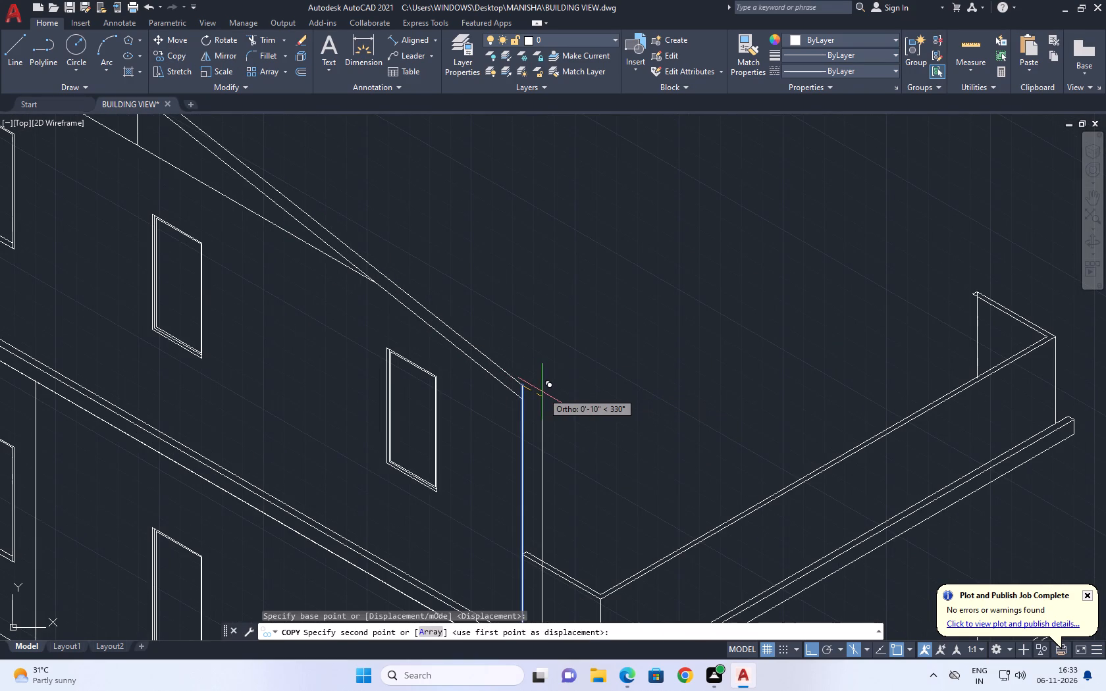
{"action": "type", "text": "6"}
{"action": "key", "text": "space"}
{"action": "key", "text": "space"}
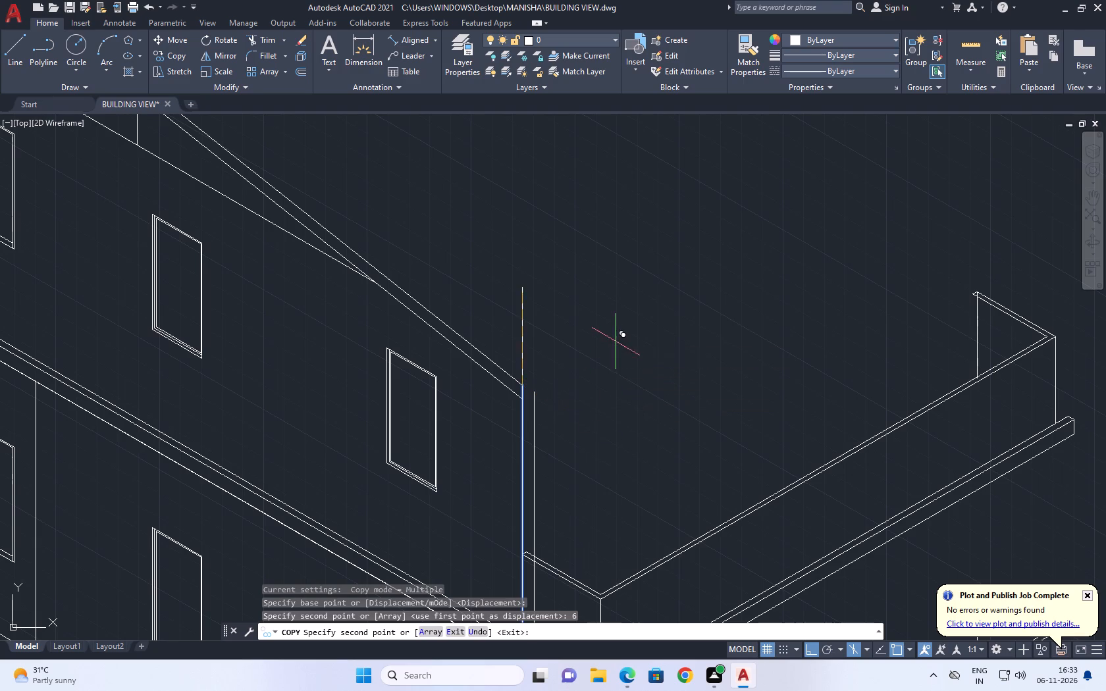
Extend both front sloping roof lines to the copied wall edge.
{"action": "scroll", "coordinate": [505, 374], "scroll_direction": "up", "scroll_amount": 2}
{"action": "type", "text": "EX"}
{"action": "key", "text": "space"}
{"action": "left_click", "coordinate": [513, 358]}
{"action": "left_click", "coordinate": [498, 431]}
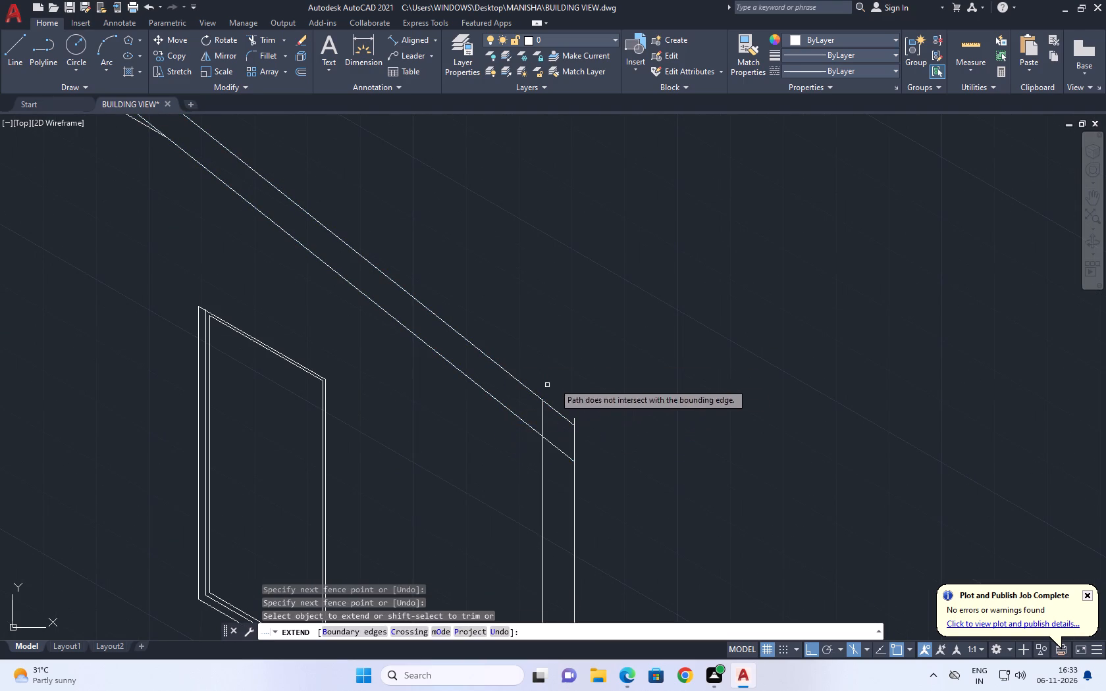
{"action": "key", "text": "Escape"}
Trim the copied edge above and below the roof lines, including its leftovers at the parapet, leaving the front eave end.
{"action": "type", "text": "TR"}
{"action": "key", "text": "space"}
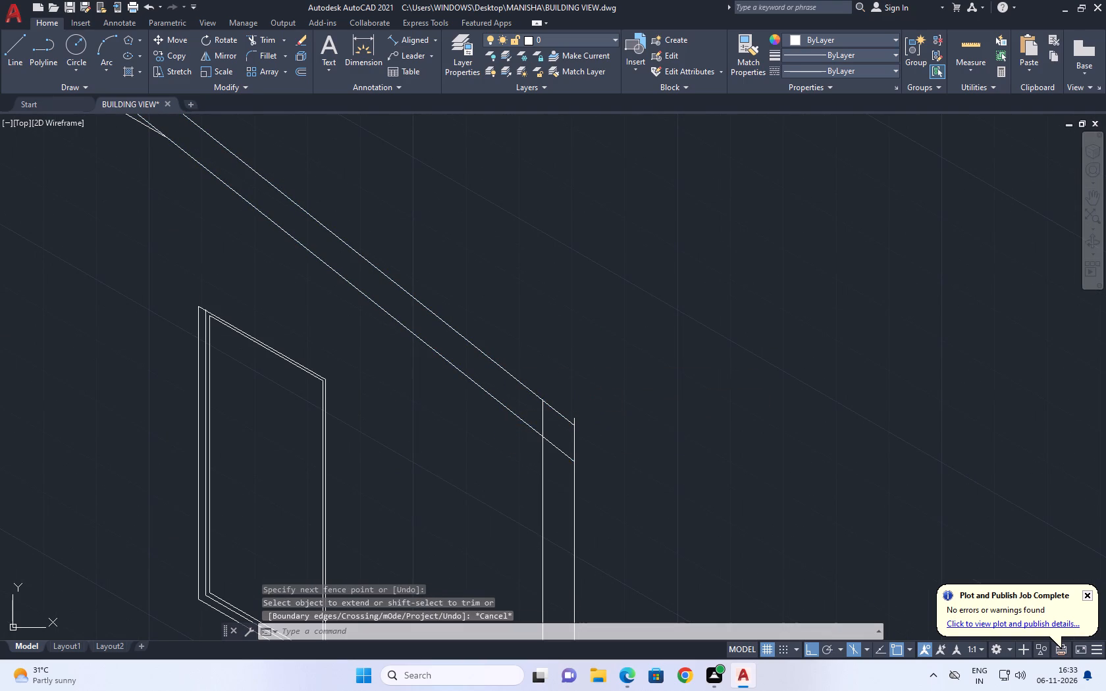
{"action": "scroll", "coordinate": [565, 411], "scroll_direction": "up", "scroll_amount": 3}
{"action": "left_click", "coordinate": [603, 453]}
{"action": "left_click", "coordinate": [592, 440]}
{"action": "scroll", "coordinate": [595, 417], "scroll_direction": "down", "scroll_amount": 4}
{"action": "middle_click_drag", "start_coordinate": [625, 482], "coordinate": [621, 335]}
{"action": "left_click", "coordinate": [595, 361]}
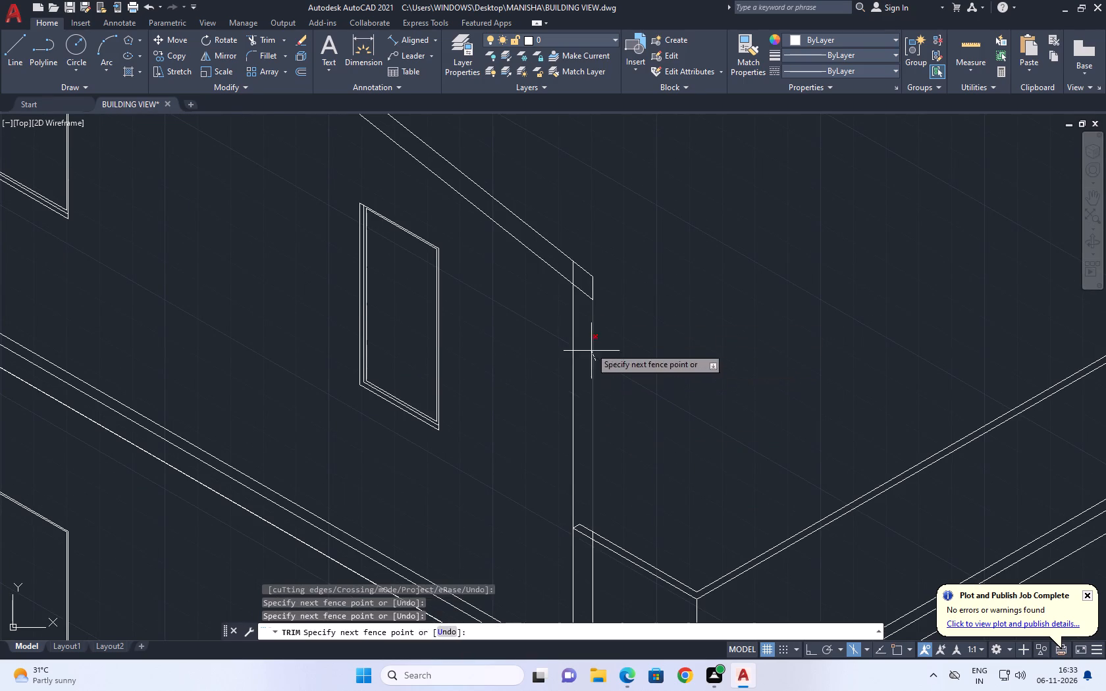
{"action": "left_click", "coordinate": [585, 321]}
{"action": "scroll", "coordinate": [612, 336], "scroll_direction": "down", "scroll_amount": 3}
{"action": "scroll", "coordinate": [613, 420], "scroll_direction": "up", "scroll_amount": 4}
{"action": "left_click", "coordinate": [562, 301]}
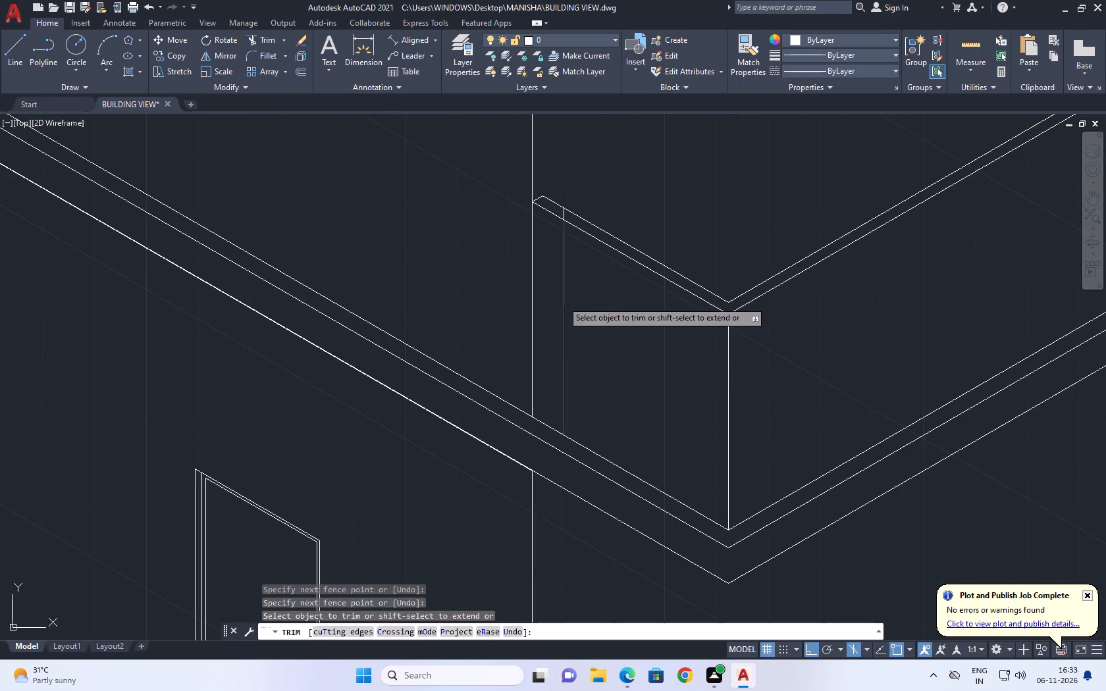
{"action": "scroll", "coordinate": [568, 223], "scroll_direction": "up", "scroll_amount": 3}
{"action": "left_click_drag", "start_coordinate": [559, 202], "coordinate": [554, 195]}
{"action": "left_click", "coordinate": [519, 178]}
Trim the front wall edge between the two front roof lines.
{"action": "scroll", "coordinate": [597, 232], "scroll_direction": "down", "scroll_amount": 4}
{"action": "middle_click_drag", "start_coordinate": [654, 197], "coordinate": [664, 345]}
{"action": "scroll", "coordinate": [661, 357], "scroll_direction": "down", "scroll_amount": 1}
{"action": "middle_click_drag", "start_coordinate": [621, 284], "coordinate": [621, 386]}
{"action": "scroll", "coordinate": [601, 246], "scroll_direction": "up", "scroll_amount": 2}
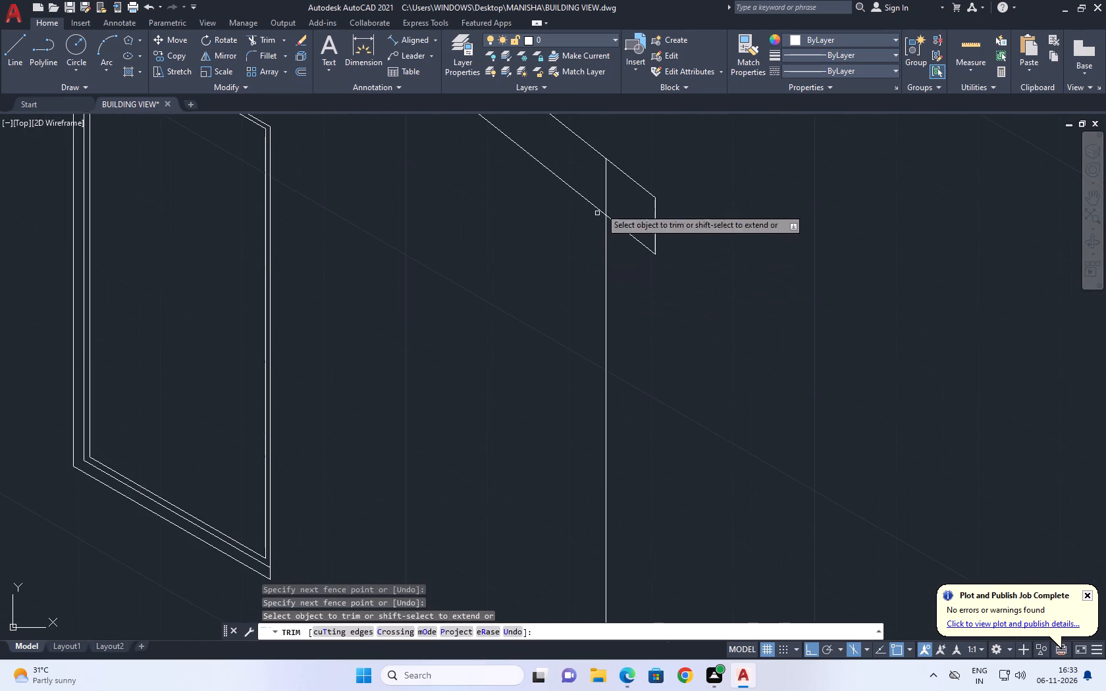
{"action": "middle_click_drag", "start_coordinate": [625, 183], "coordinate": [631, 292]}
{"action": "left_click", "coordinate": [610, 286]}
{"action": "left_click_drag", "start_coordinate": [618, 295], "coordinate": [624, 307]}
{"action": "right_click", "coordinate": [647, 218]}
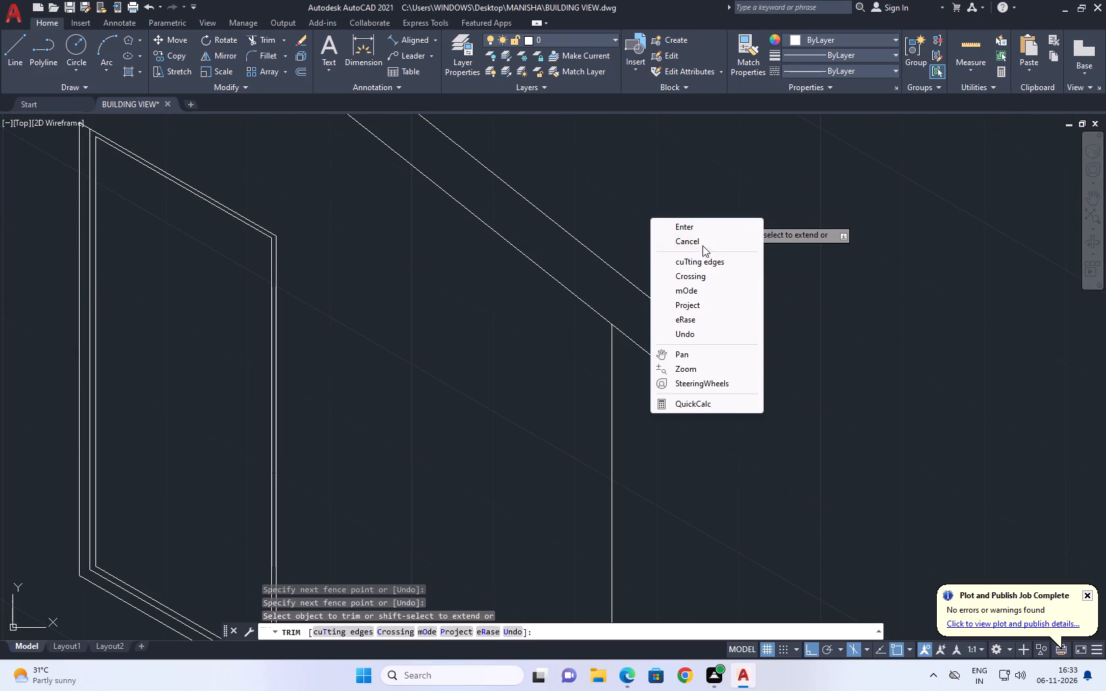
{"action": "left_click", "coordinate": [704, 240]}
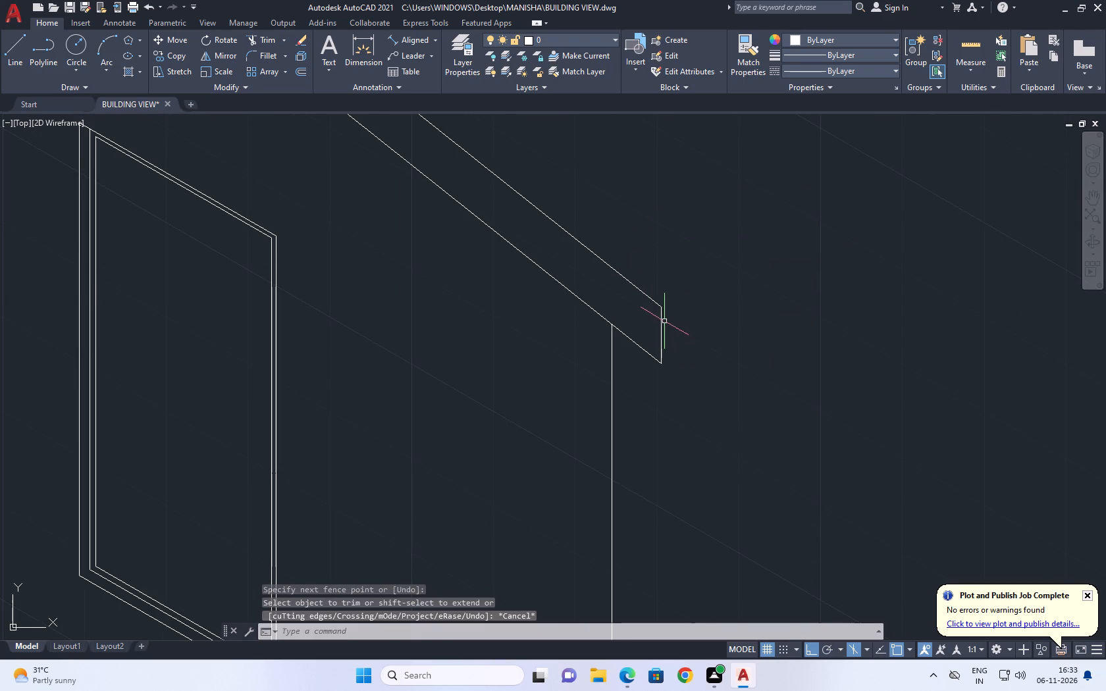
Draw the roof ridge line from the front gable peak toward the rear along the 30° isometric direction.
{"action": "scroll", "coordinate": [704, 279], "scroll_direction": "down", "scroll_amount": 2}
{"action": "scroll", "coordinate": [667, 215], "scroll_direction": "down", "scroll_amount": 3}
{"action": "middle_click_drag", "start_coordinate": [679, 220], "coordinate": [740, 430]}
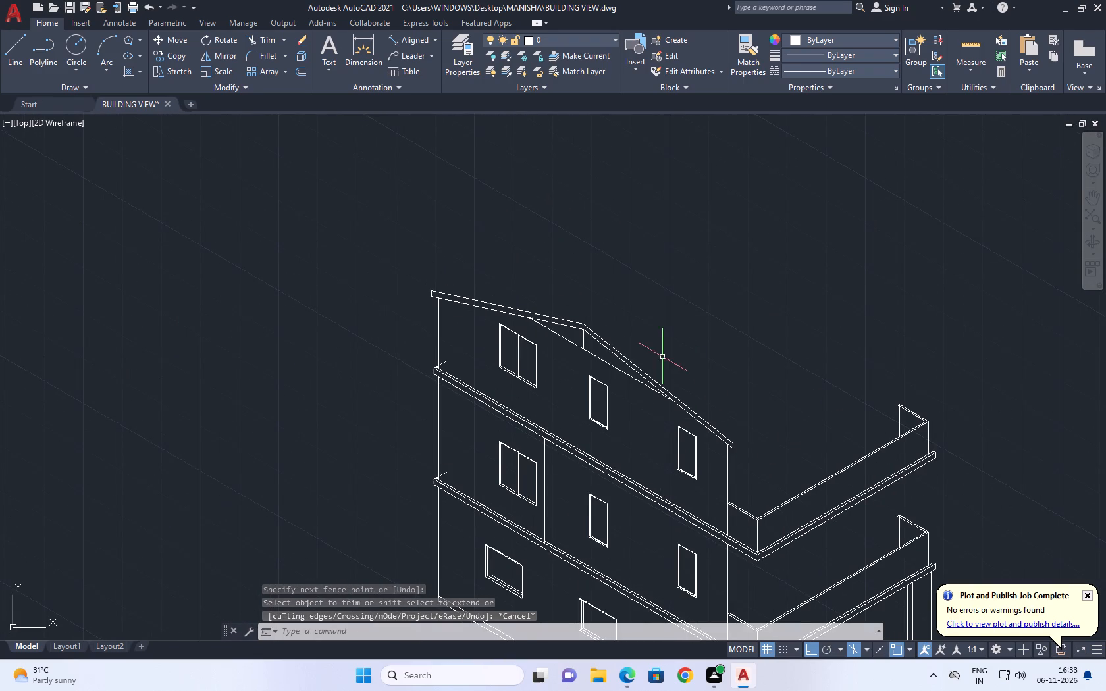
{"action": "middle_click_drag", "start_coordinate": [770, 342], "coordinate": [675, 379]}
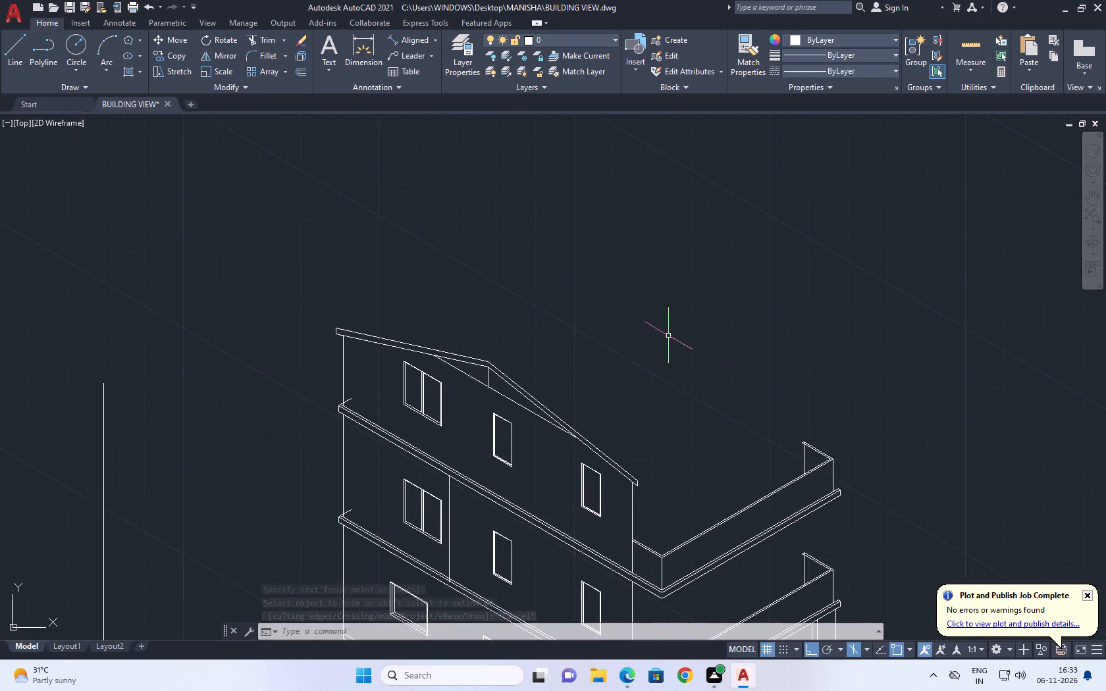
{"action": "middle_click_drag", "start_coordinate": [864, 360], "coordinate": [735, 381]}
{"action": "scroll", "coordinate": [520, 378], "scroll_direction": "down", "scroll_amount": 1}
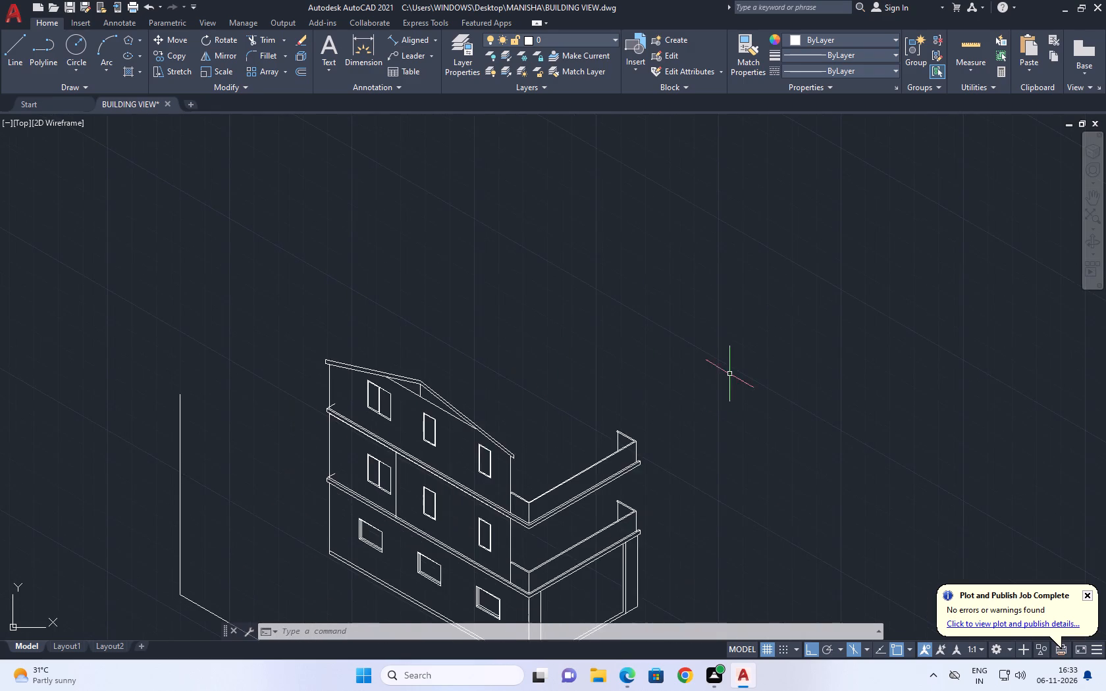
{"action": "middle_click_drag", "start_coordinate": [727, 371], "coordinate": [592, 272]}
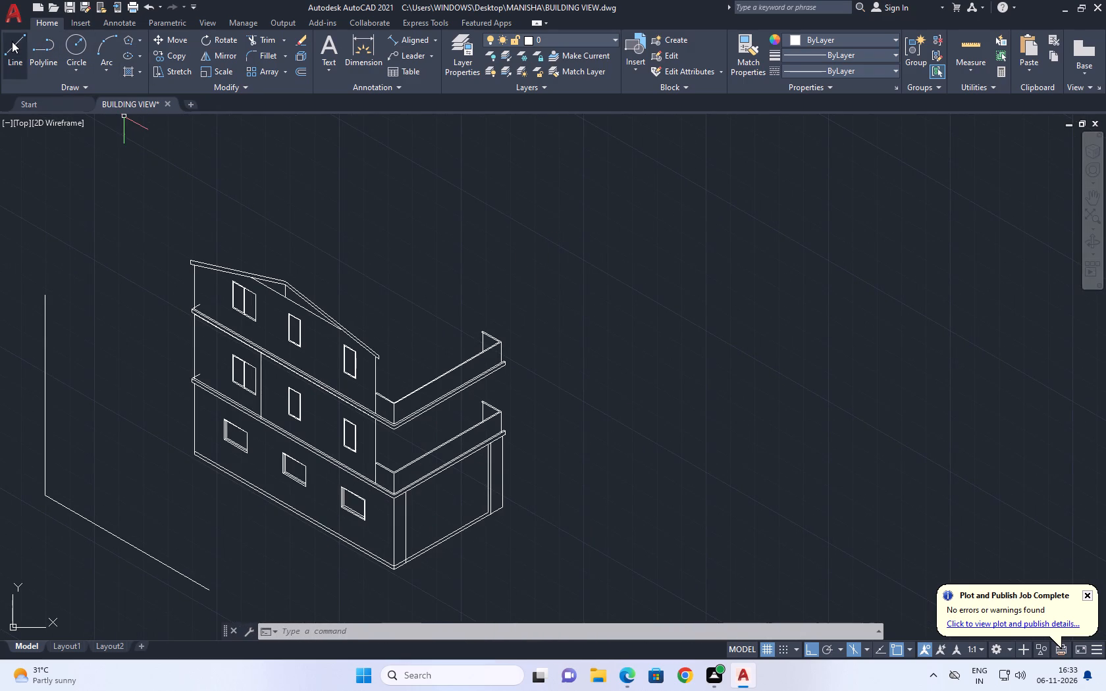
{"action": "left_click", "coordinate": [12, 41]}
{"action": "scroll", "coordinate": [276, 269], "scroll_direction": "up", "scroll_amount": 3}
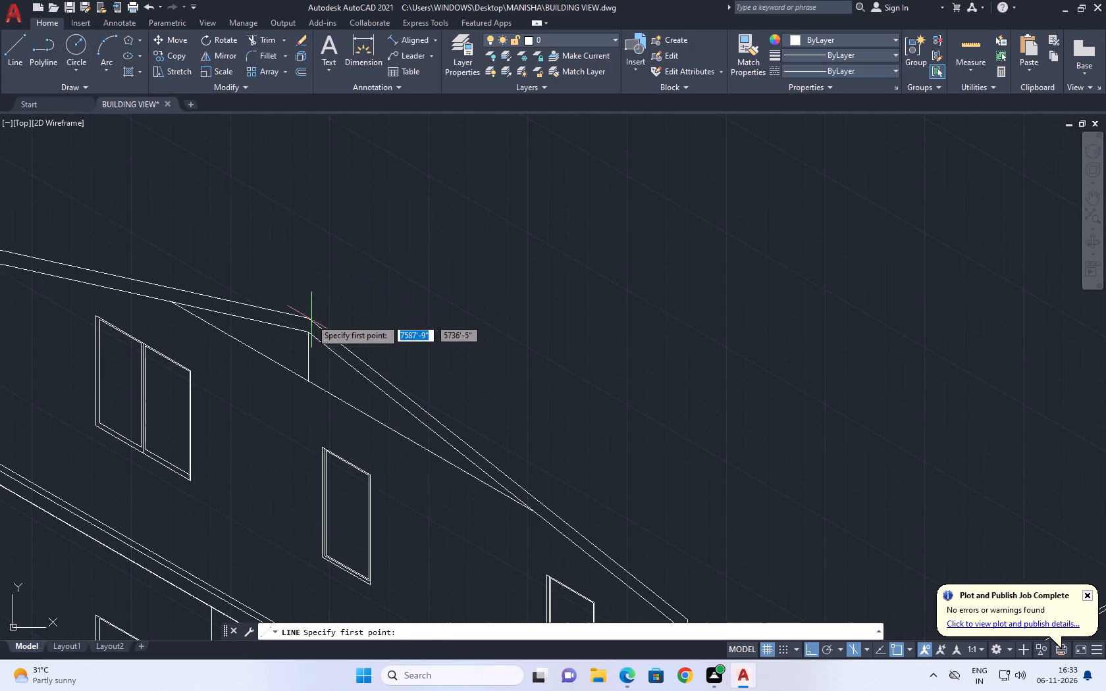
{"action": "left_click", "coordinate": [307, 315]}
{"action": "middle_click_drag", "start_coordinate": [504, 239], "coordinate": [425, 307]}
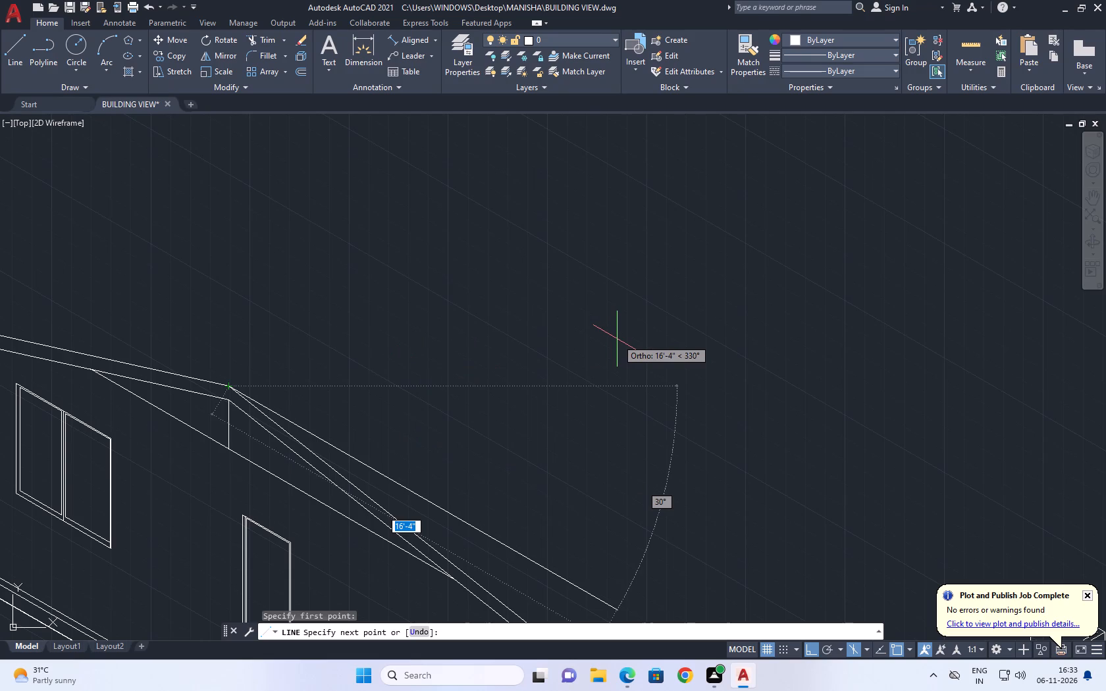
{"action": "key", "text": "F5"}
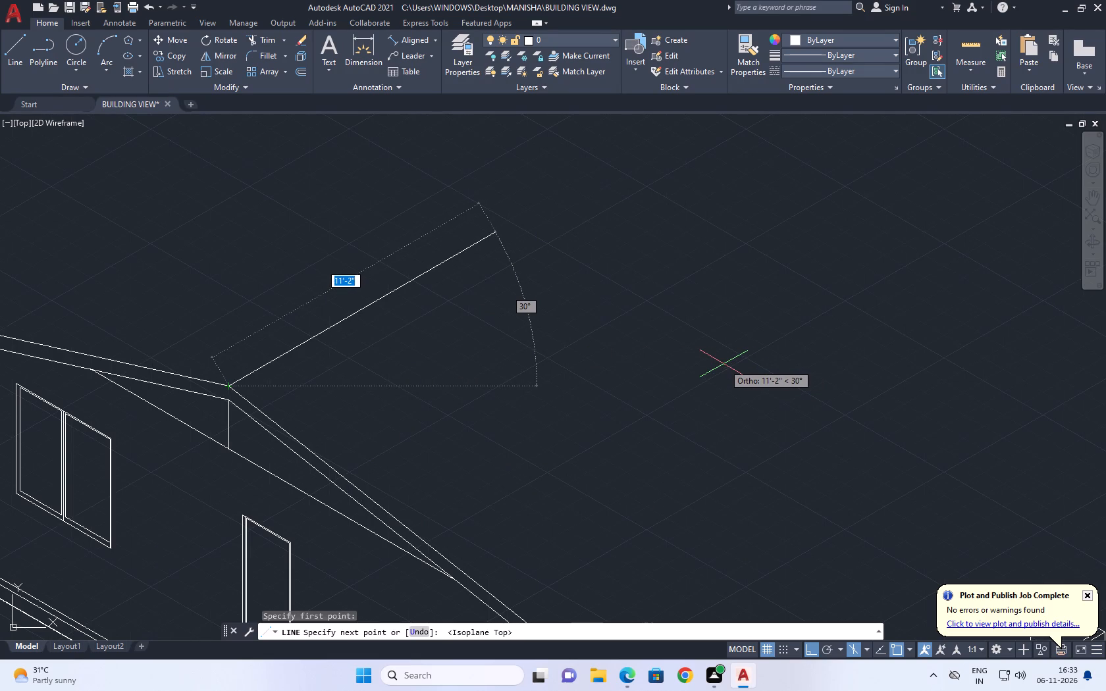
{"action": "scroll", "coordinate": [724, 364], "scroll_direction": "down", "scroll_amount": 3}
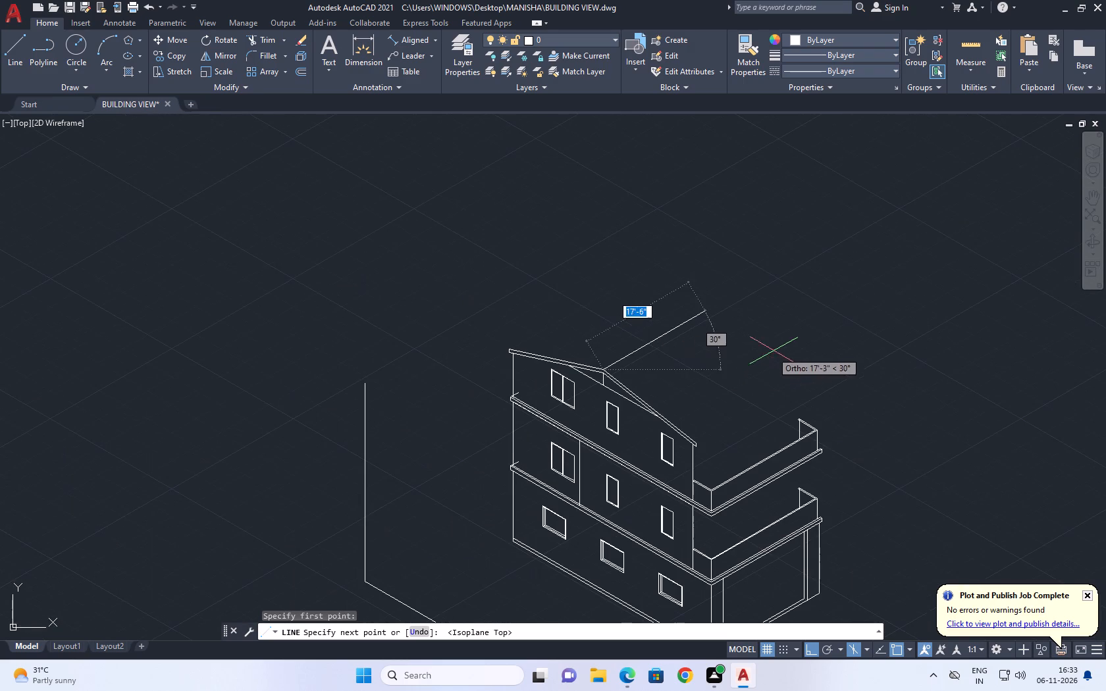
{"action": "middle_click_drag", "start_coordinate": [790, 336], "coordinate": [702, 361]}
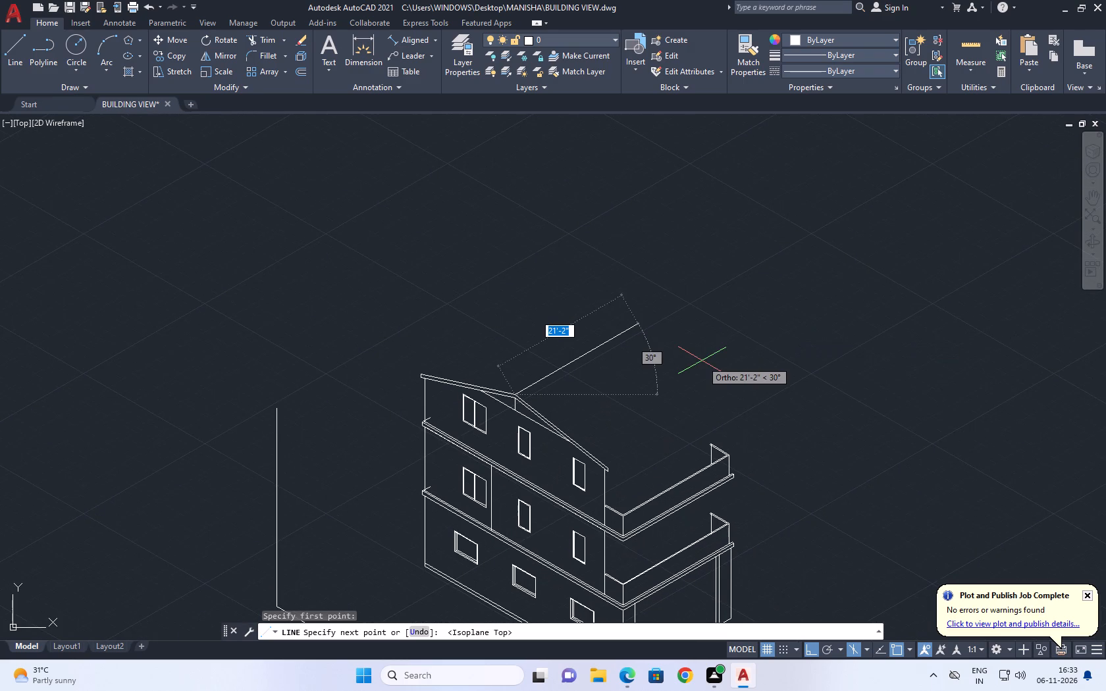
{"action": "left_click", "coordinate": [710, 347]}
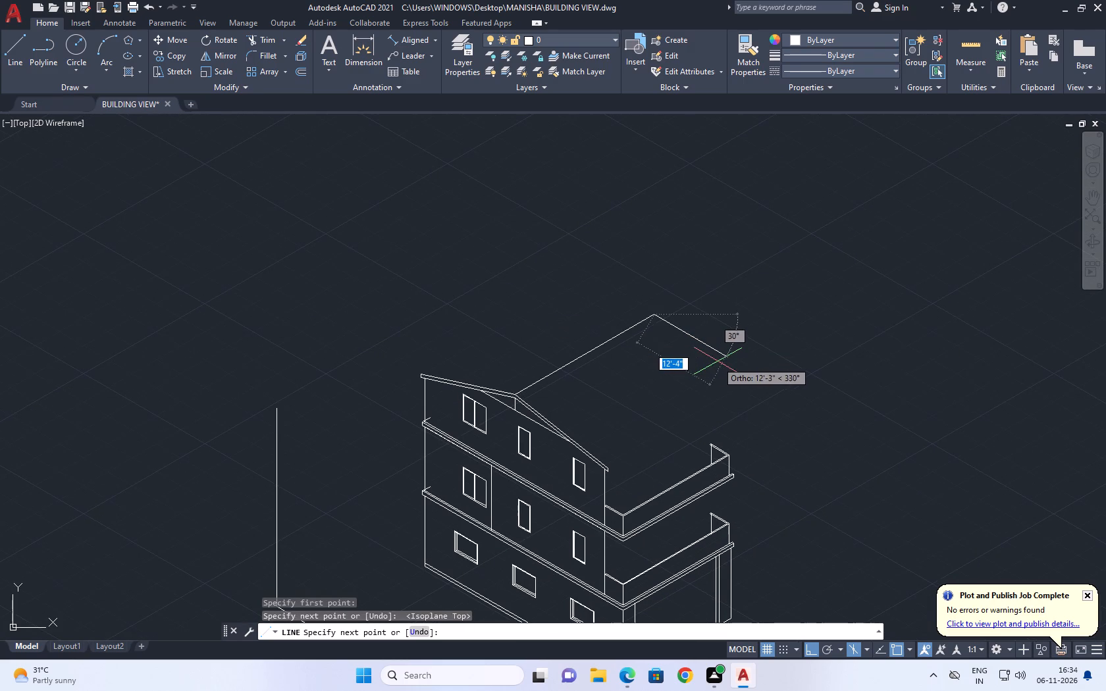
{"action": "key", "text": "space"}
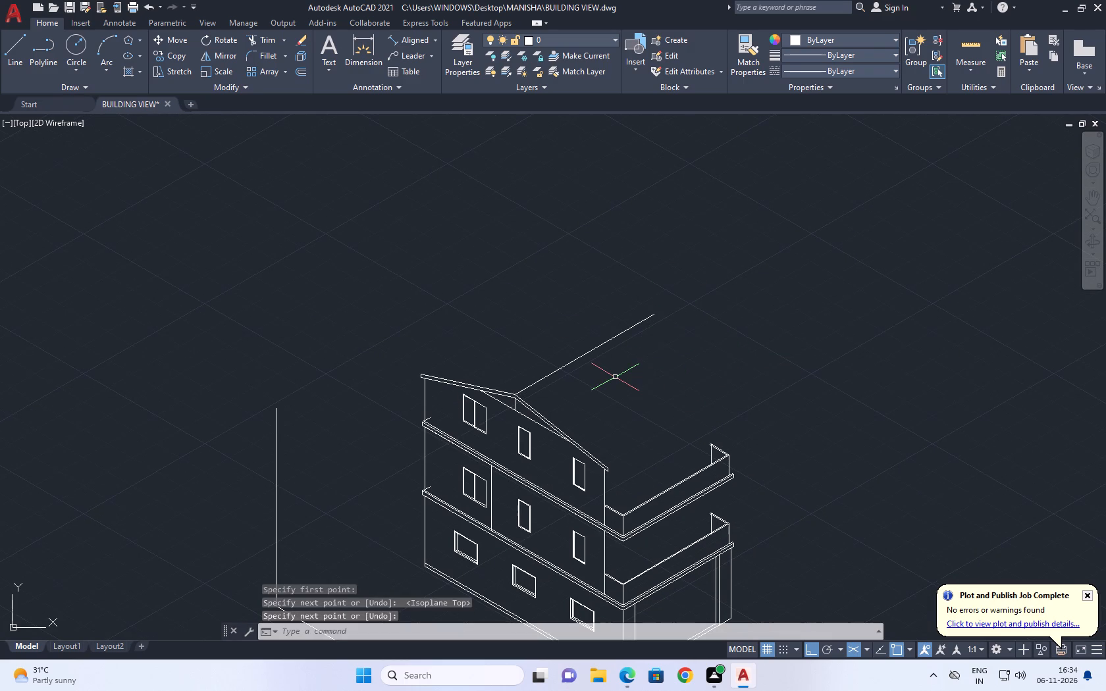
Draw the side eave line from the top corner of the front eave end toward the rear at 30°.
{"action": "key", "text": "space"}
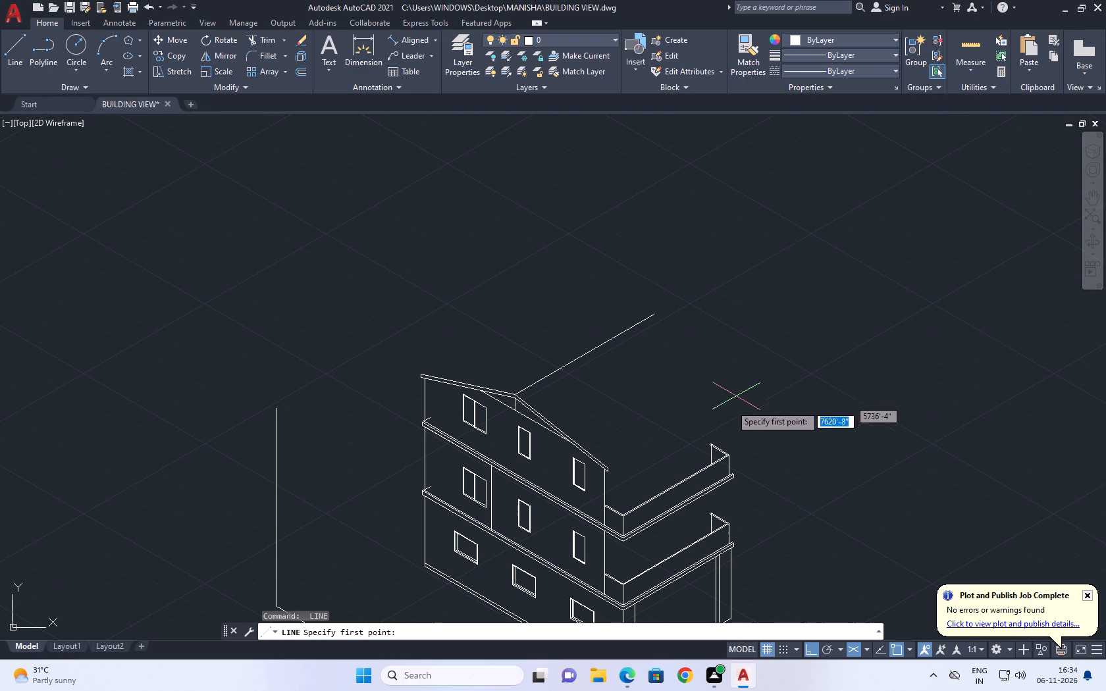
{"action": "scroll", "coordinate": [633, 480], "scroll_direction": "up", "scroll_amount": 2}
{"action": "scroll", "coordinate": [566, 461], "scroll_direction": "up", "scroll_amount": 2}
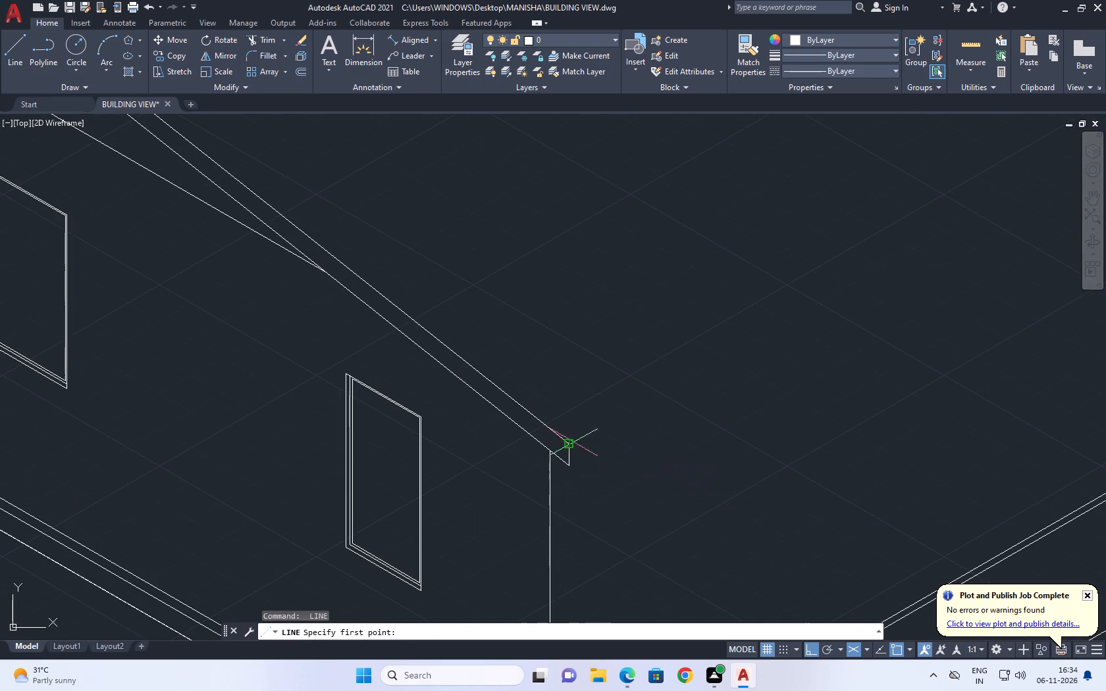
{"action": "left_click", "coordinate": [573, 442]}
{"action": "scroll", "coordinate": [686, 365], "scroll_direction": "down", "scroll_amount": 2}
{"action": "middle_click_drag", "start_coordinate": [953, 280], "coordinate": [763, 347]}
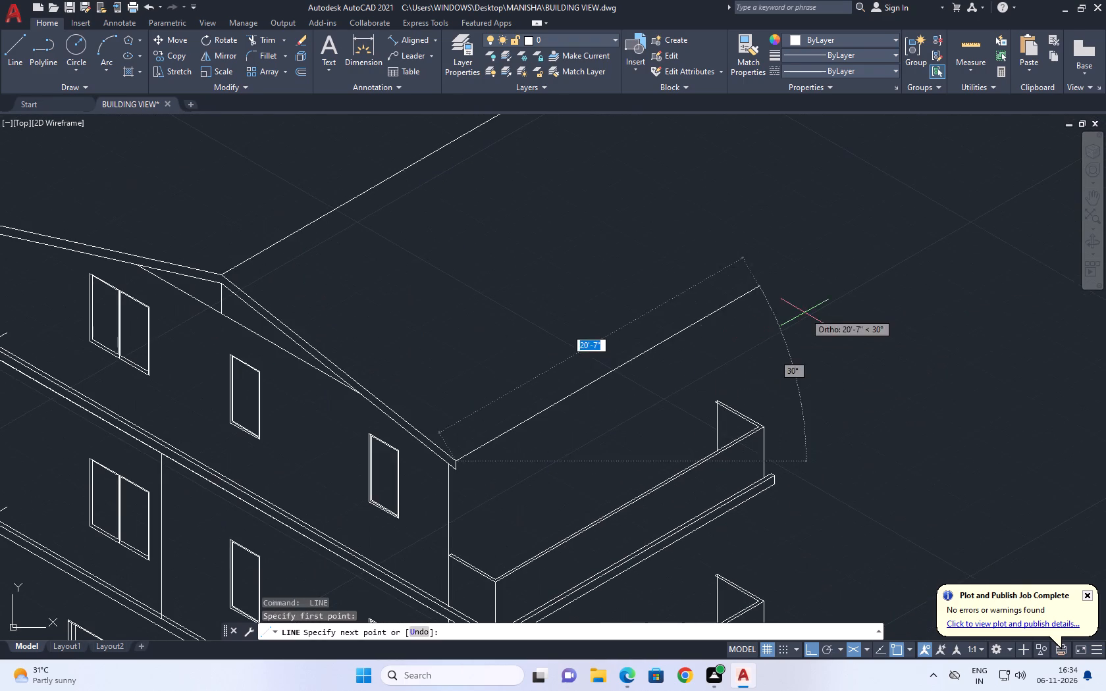
{"action": "middle_click_drag", "start_coordinate": [745, 348], "coordinate": [618, 445]}
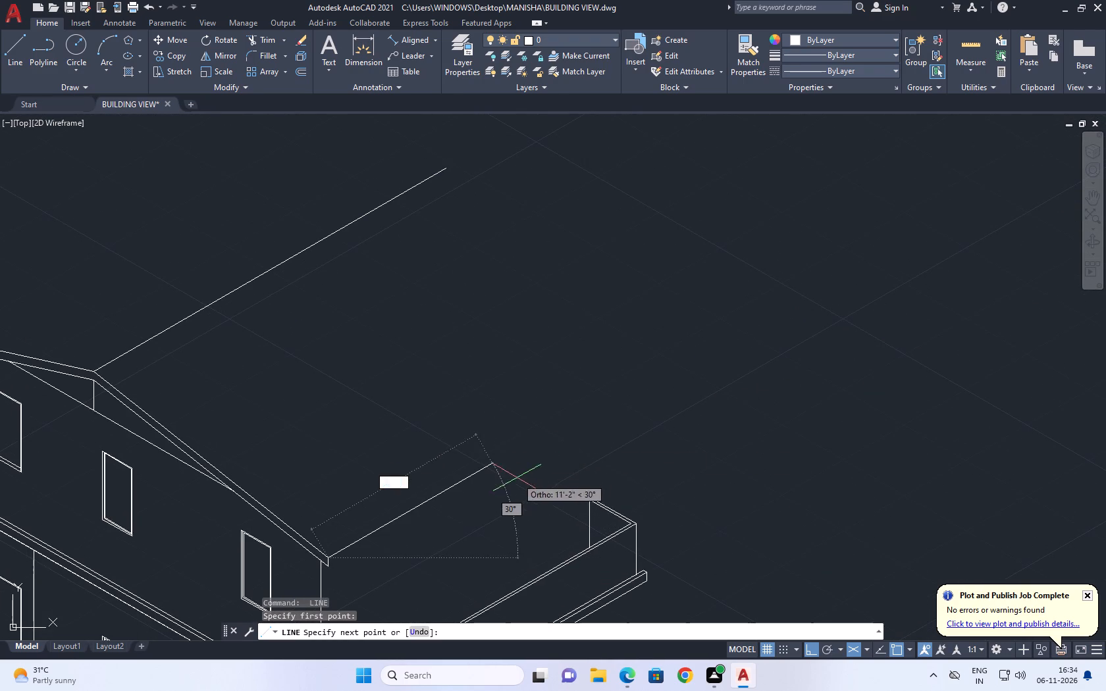
{"action": "left_click", "coordinate": [540, 443]}
{"action": "key", "text": "space"}
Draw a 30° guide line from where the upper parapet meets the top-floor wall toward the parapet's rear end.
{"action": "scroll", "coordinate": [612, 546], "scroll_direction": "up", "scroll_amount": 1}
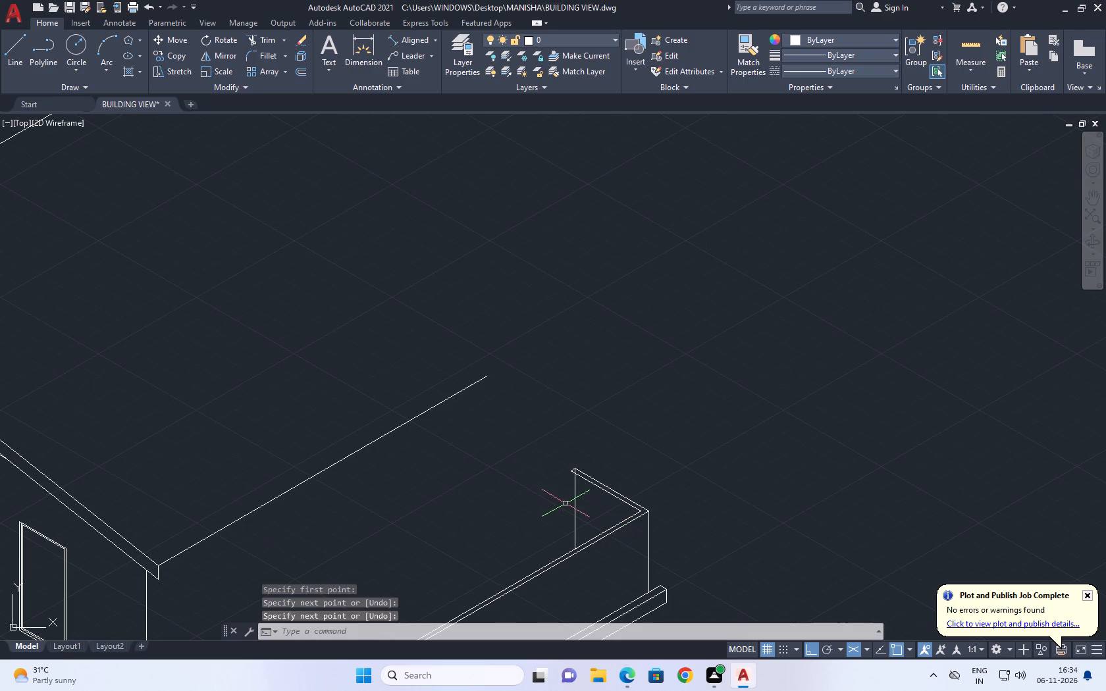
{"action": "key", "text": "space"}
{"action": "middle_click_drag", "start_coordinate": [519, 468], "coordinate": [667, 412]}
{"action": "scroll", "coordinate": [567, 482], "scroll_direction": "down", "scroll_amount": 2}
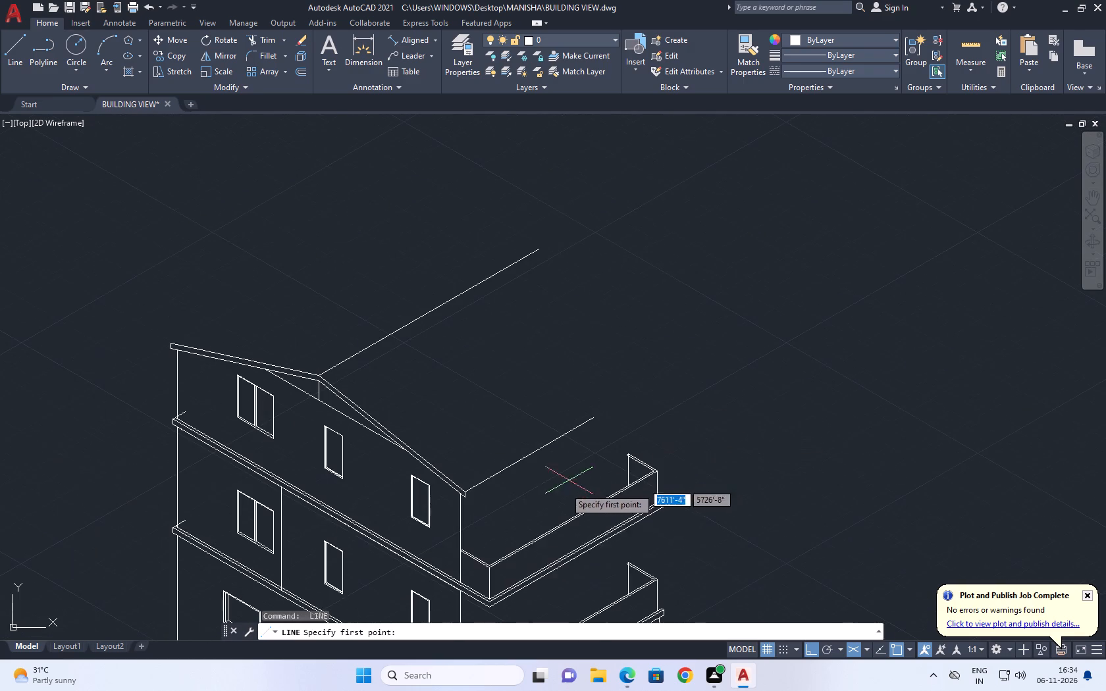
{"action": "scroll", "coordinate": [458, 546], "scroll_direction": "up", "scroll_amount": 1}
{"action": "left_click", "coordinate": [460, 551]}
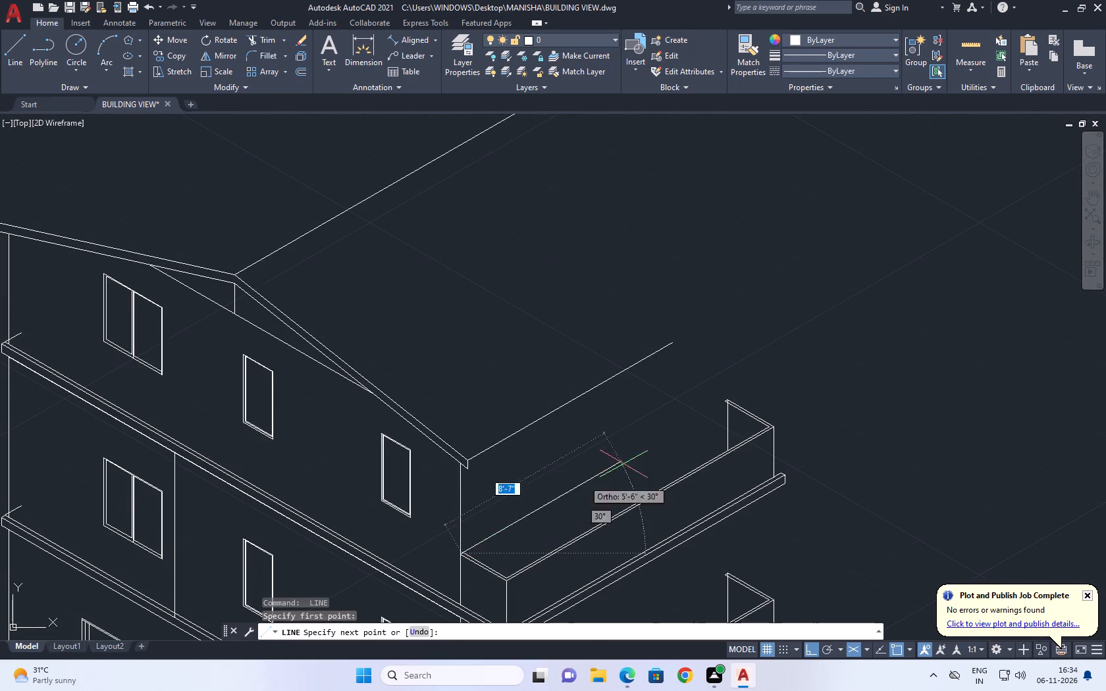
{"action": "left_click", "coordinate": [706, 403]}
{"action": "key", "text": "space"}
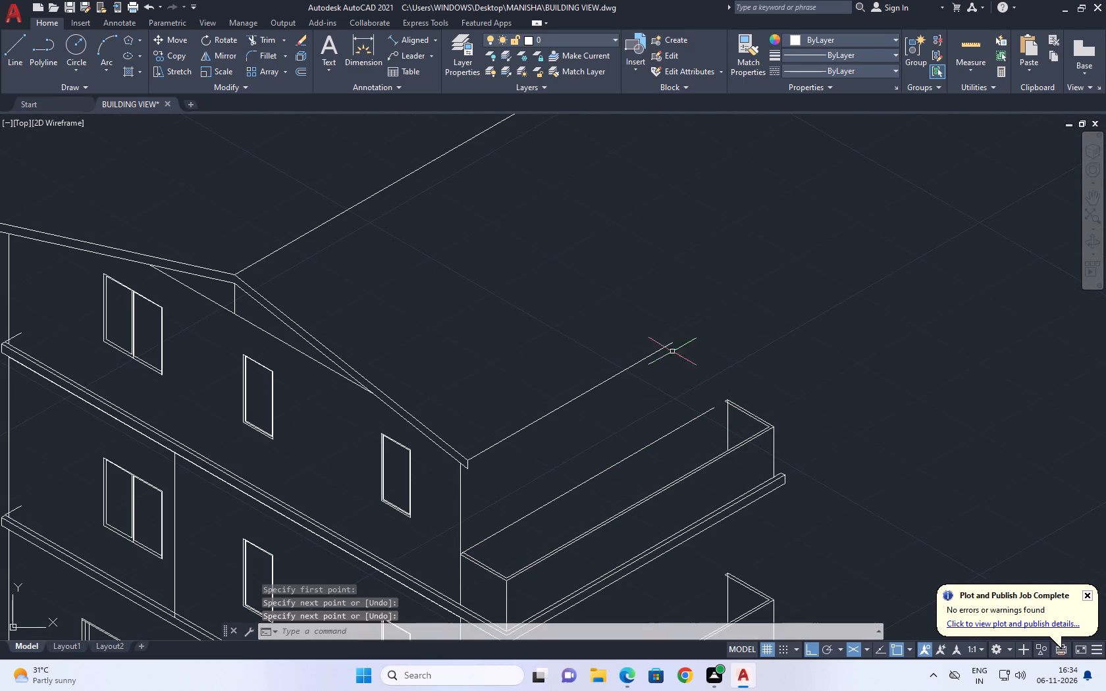
Draw a guide line from the upper parapet's rear end back along the isometric direction, crossing the side eave line.
{"action": "middle_click_drag", "start_coordinate": [729, 396], "coordinate": [691, 423]}
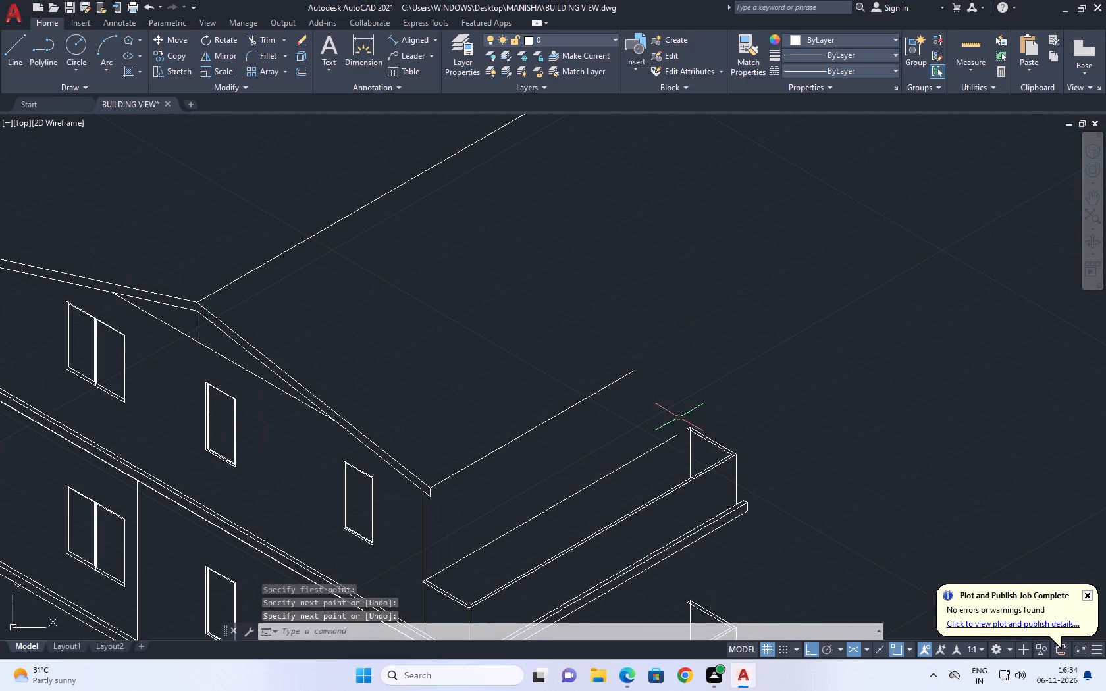
{"action": "key", "text": "space"}
{"action": "scroll", "coordinate": [714, 430], "scroll_direction": "up", "scroll_amount": 1}
{"action": "left_click", "coordinate": [679, 425]}
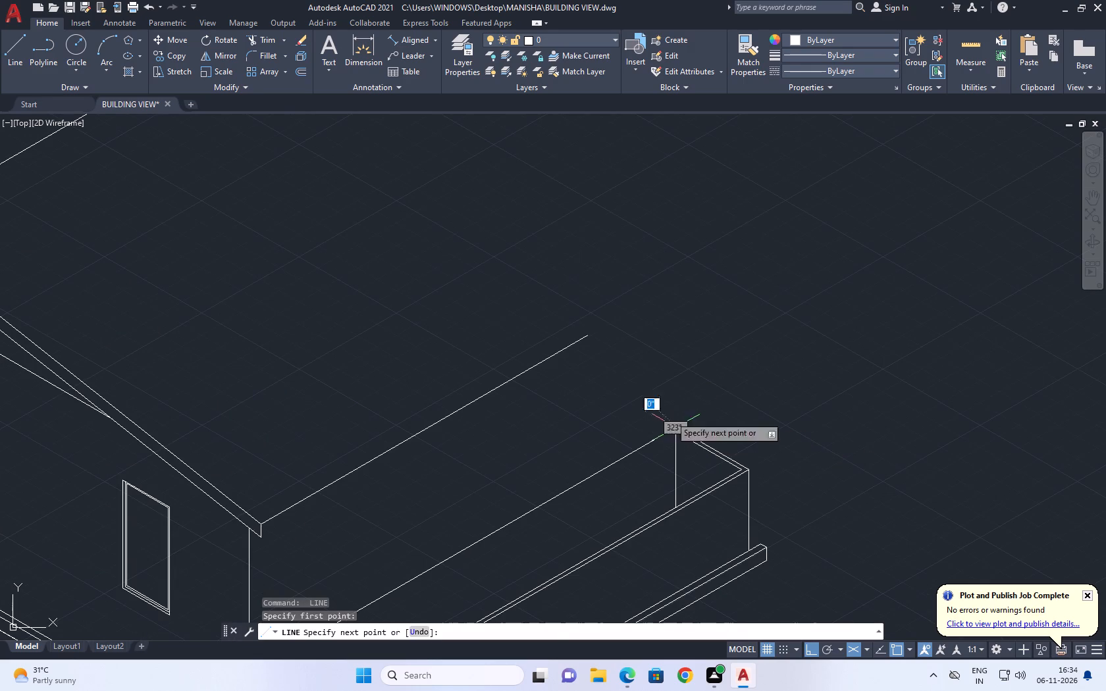
{"action": "left_click", "coordinate": [527, 284]}
{"action": "key", "text": "space"}
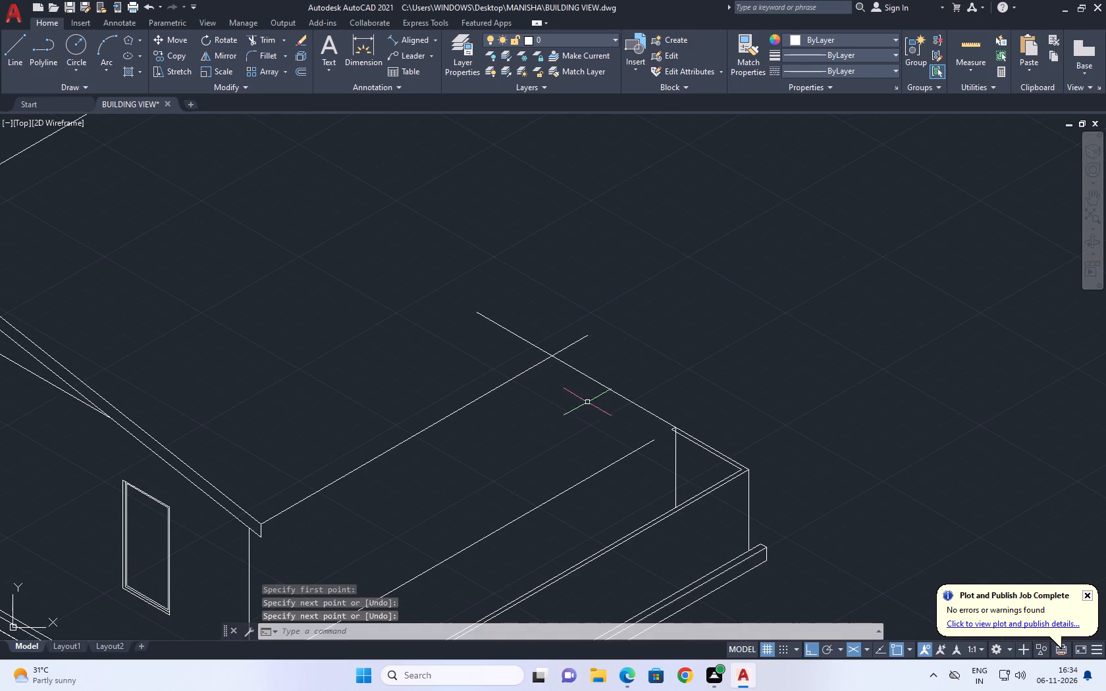
Draw a vertical line downward from the crossing of the eave line and rear guide, past the parapet-height guide line.
{"action": "key", "text": "space"}
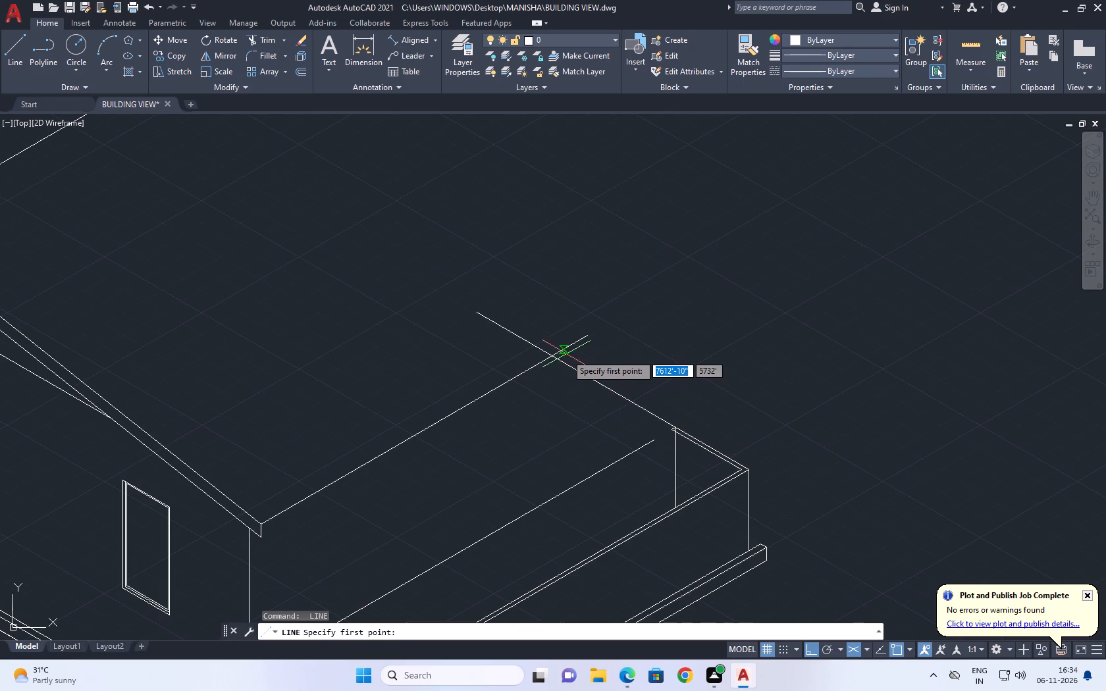
{"action": "left_click", "coordinate": [550, 352]}
{"action": "scroll", "coordinate": [576, 474], "scroll_direction": "up", "scroll_amount": 1}
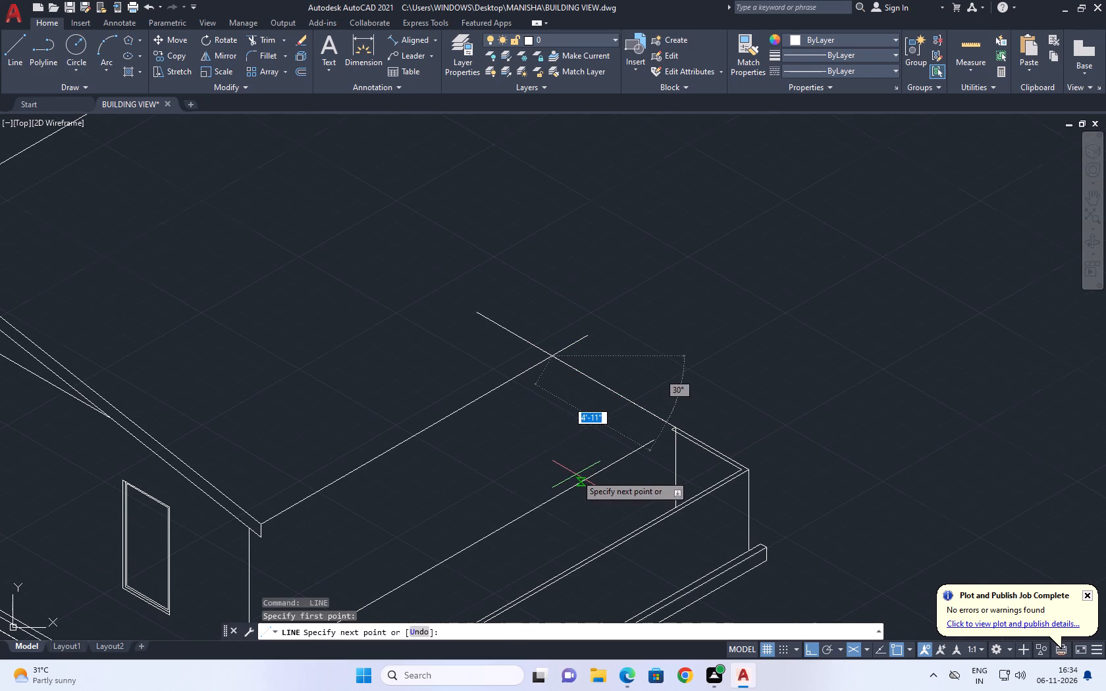
{"action": "key", "text": "F5"}
{"action": "key", "text": "space"}
{"action": "key", "text": "space"}
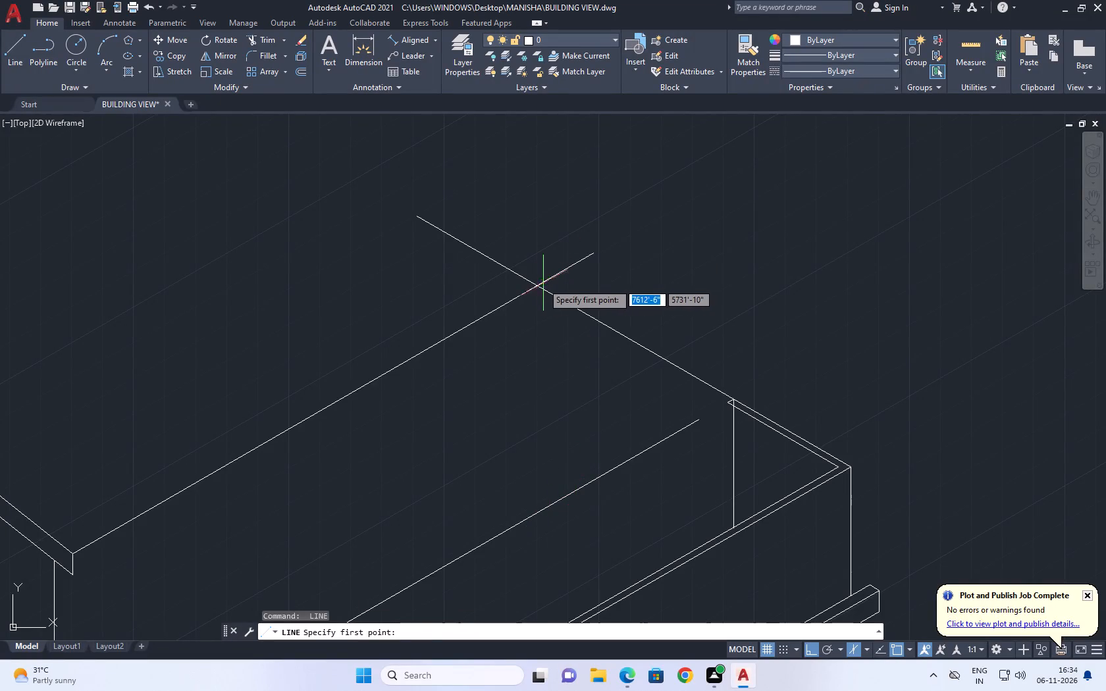
{"action": "left_click", "coordinate": [537, 284]}
{"action": "left_click", "coordinate": [548, 524]}
{"action": "key", "text": "space"}
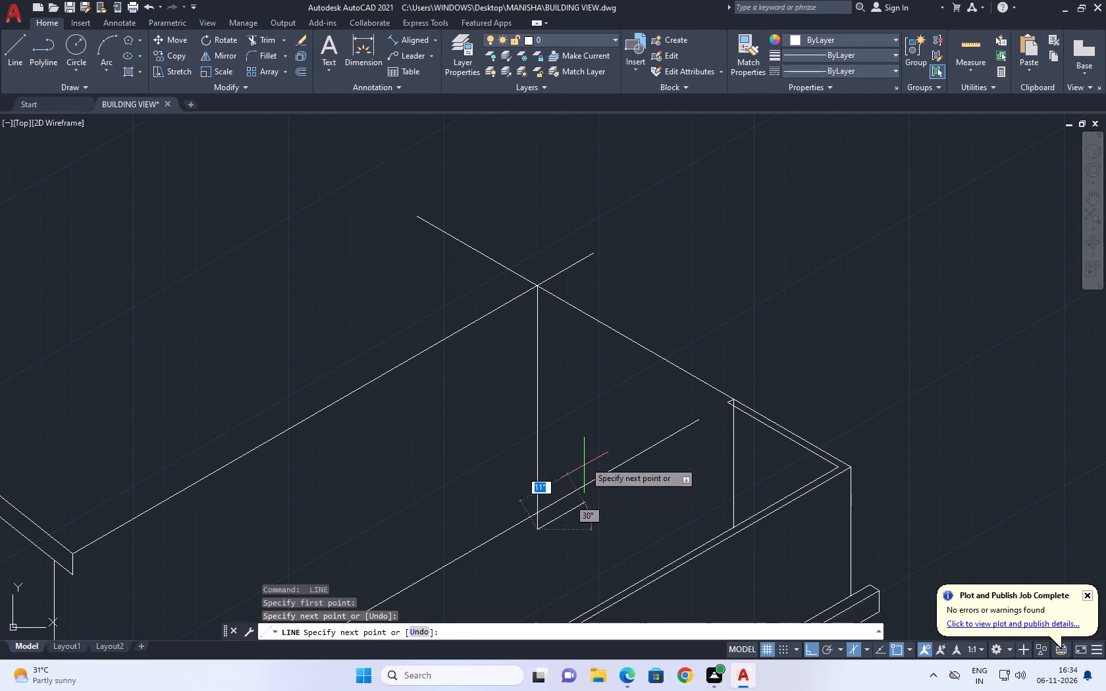
Trim away the parapet-height guide line on both sides of the vertical line, and the rear guide between that vertical and the parapet.
{"action": "middle_click_drag", "start_coordinate": [580, 344], "coordinate": [667, 302]}
{"action": "scroll", "coordinate": [670, 294], "scroll_direction": "down", "scroll_amount": 1}
{"action": "middle_click_drag", "start_coordinate": [681, 288], "coordinate": [708, 230]}
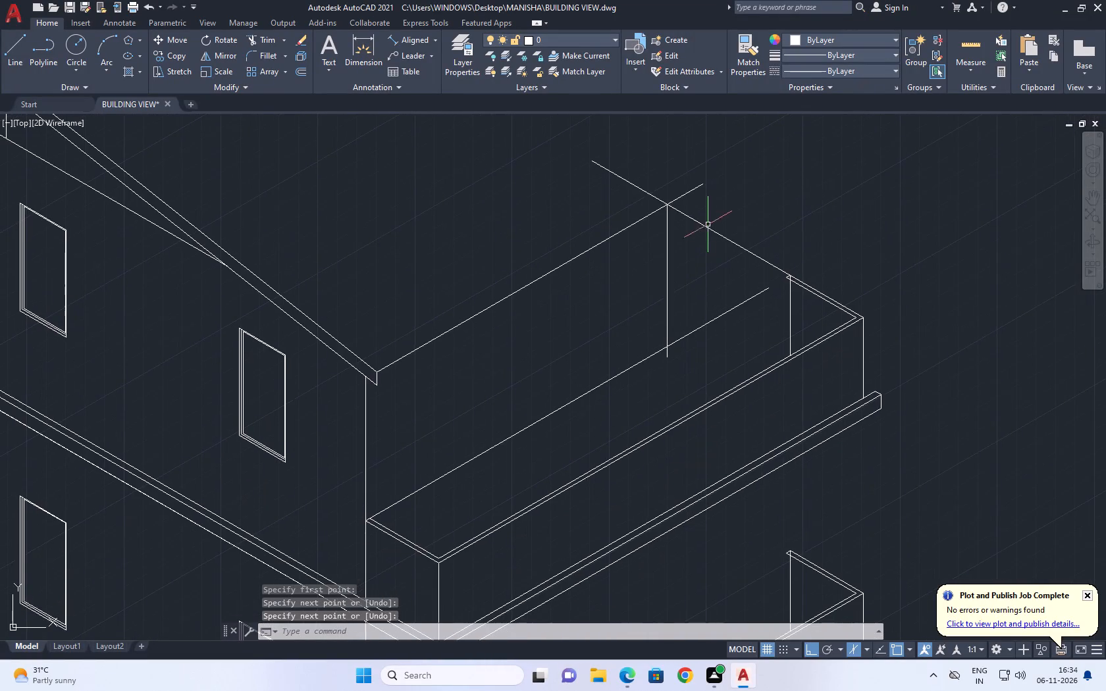
{"action": "middle_click_drag", "start_coordinate": [708, 228], "coordinate": [702, 284]}
{"action": "type", "text": "TR"}
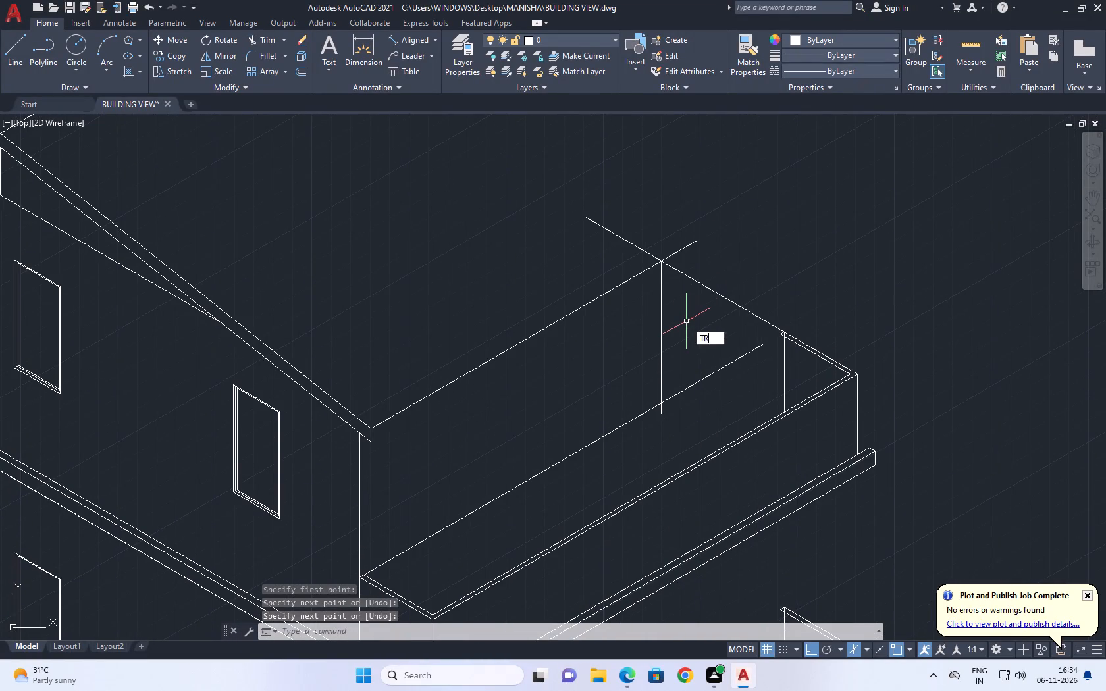
{"action": "key", "text": "space"}
{"action": "left_click", "coordinate": [689, 340]}
{"action": "left_click", "coordinate": [696, 394]}
{"action": "left_click", "coordinate": [611, 426]}
{"action": "left_click", "coordinate": [604, 443]}
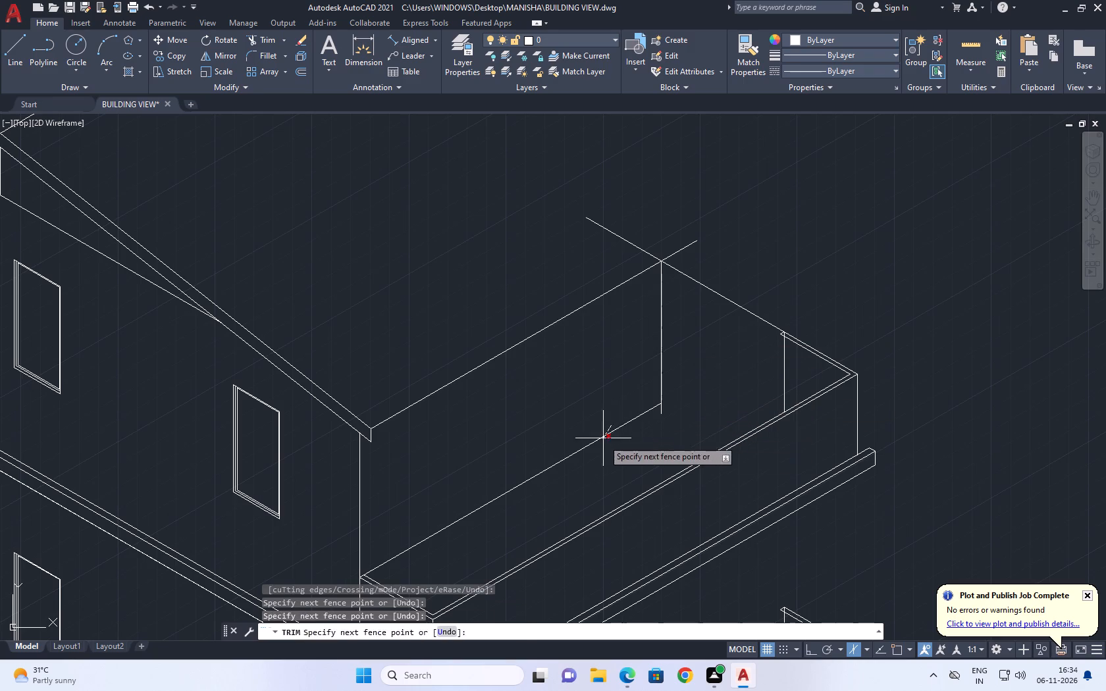
{"action": "left_click_drag", "start_coordinate": [697, 300], "coordinate": [703, 295]}
{"action": "left_click", "coordinate": [743, 264]}
{"action": "key", "text": "space"}
Copy the side eave line down from the top corner to the bottom corner of the front eave end.
{"action": "scroll", "coordinate": [758, 338], "scroll_direction": "up", "scroll_amount": 2}
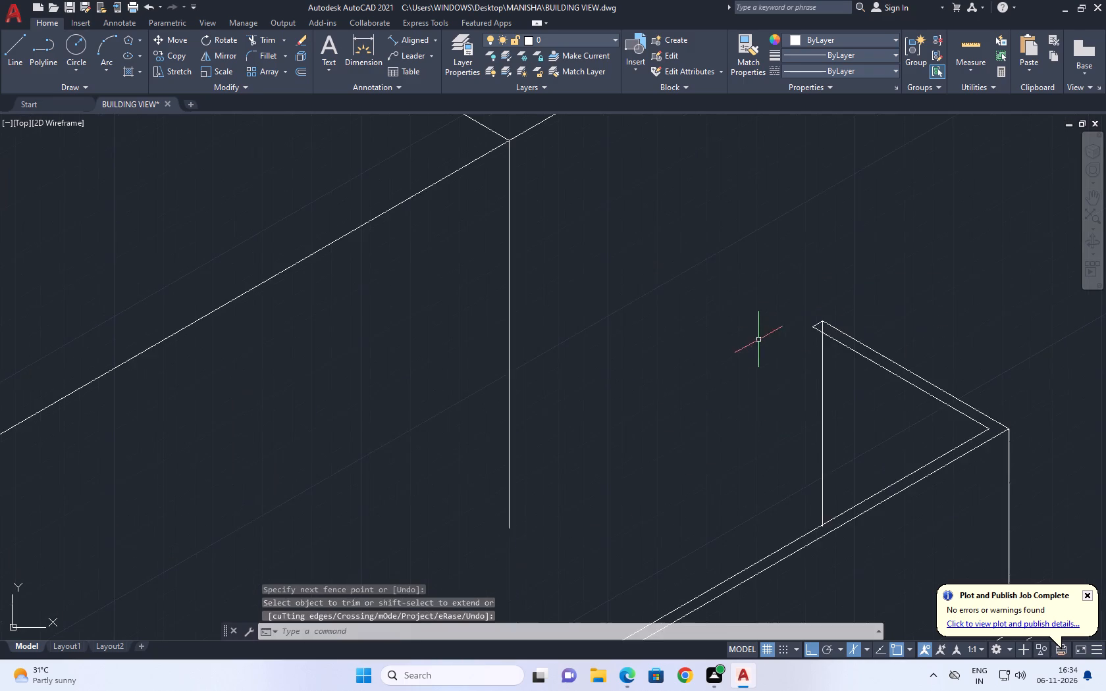
{"action": "scroll", "coordinate": [651, 245], "scroll_direction": "down", "scroll_amount": 3}
{"action": "middle_click_drag", "start_coordinate": [599, 240], "coordinate": [648, 267]}
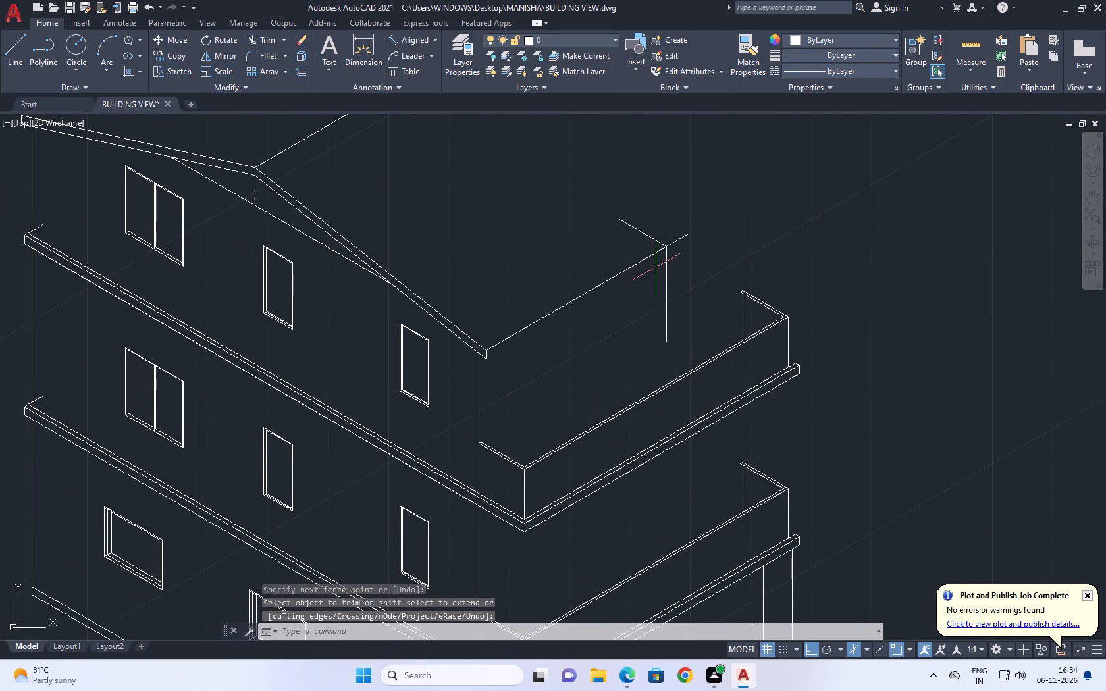
{"action": "middle_click_drag", "start_coordinate": [568, 303], "coordinate": [631, 277]}
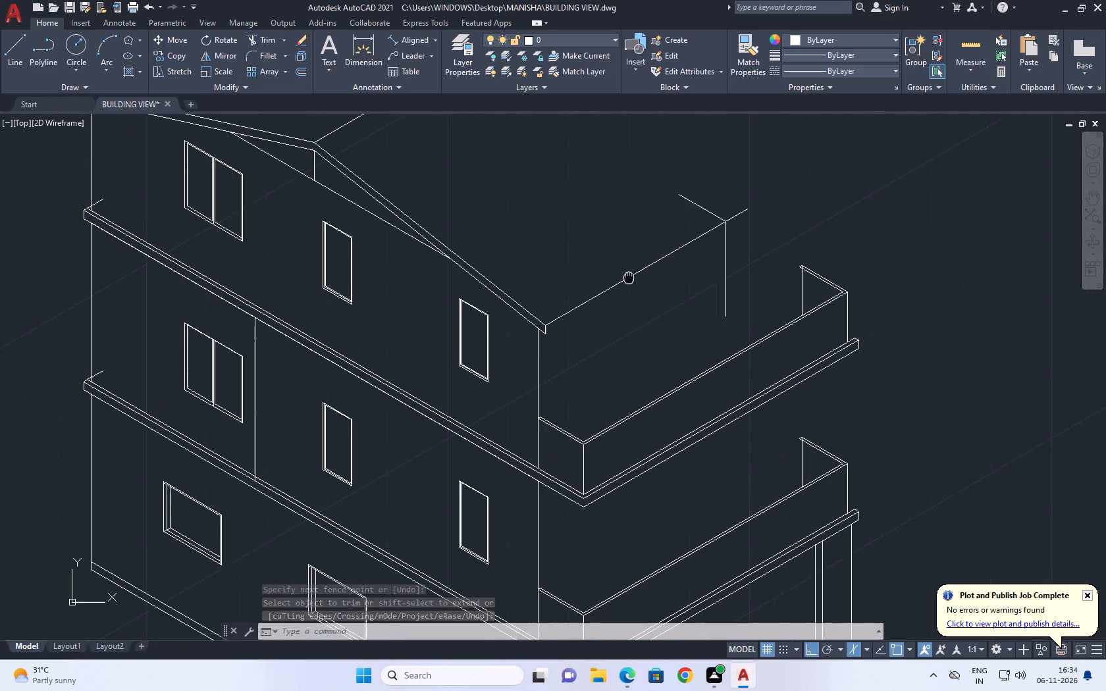
{"action": "middle_click_drag", "start_coordinate": [631, 277], "coordinate": [635, 276]}
{"action": "left_click", "coordinate": [625, 297]}
{"action": "left_click", "coordinate": [602, 249]}
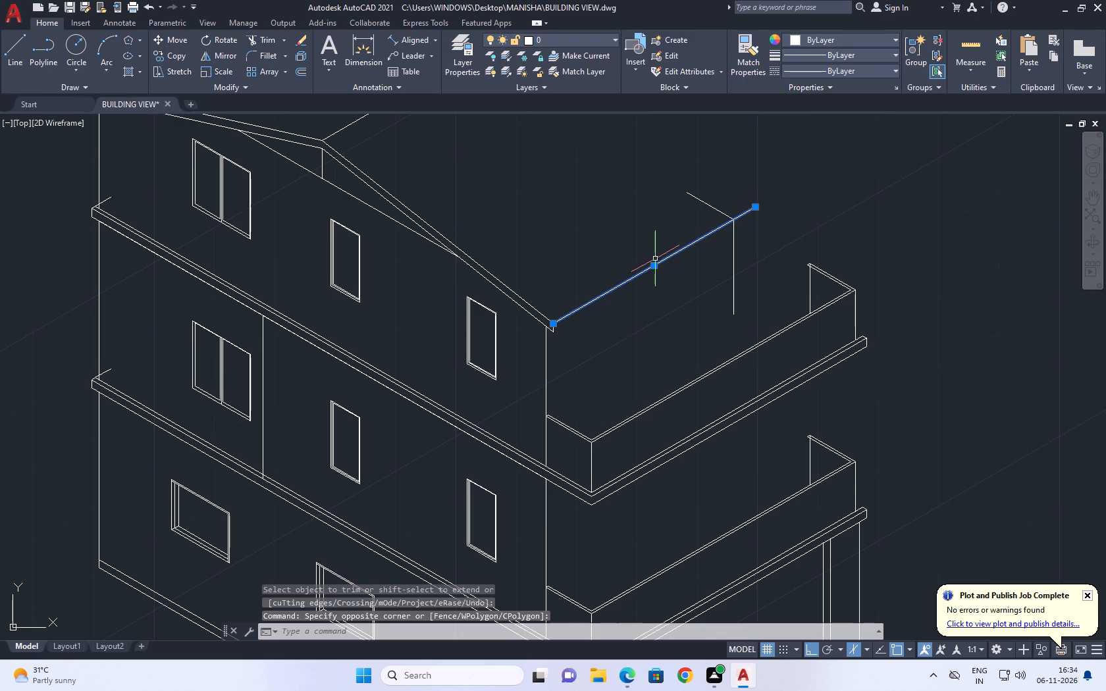
{"action": "type", "text": "CO"}
{"action": "key", "text": "space"}
{"action": "scroll", "coordinate": [576, 331], "scroll_direction": "up", "scroll_amount": 2}
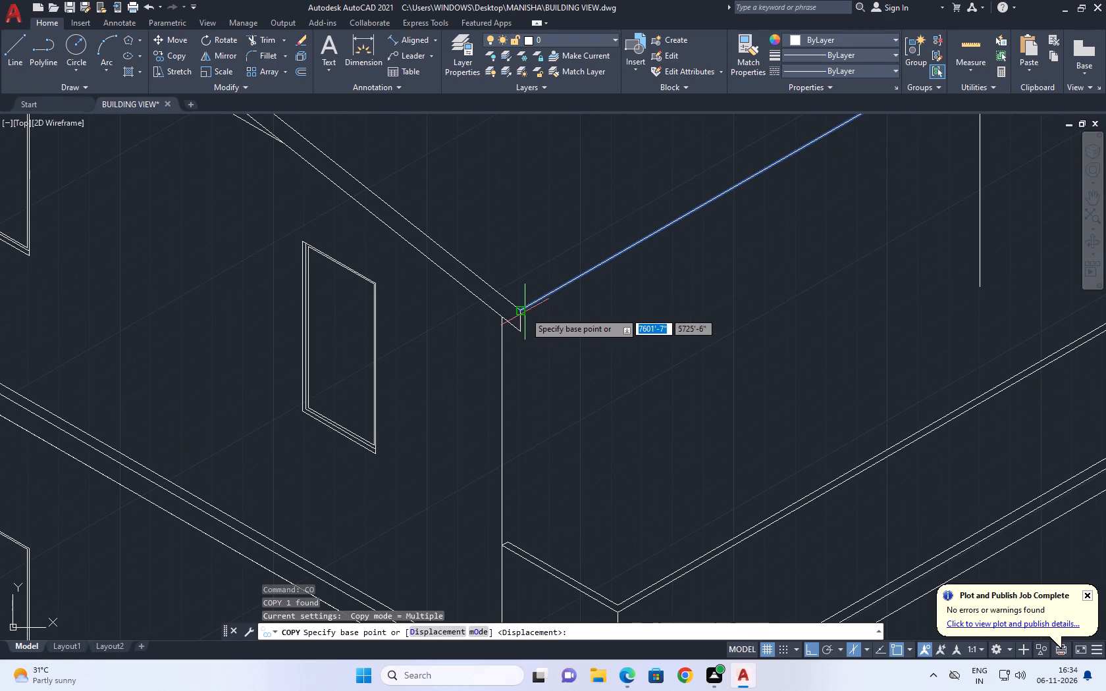
{"action": "left_click", "coordinate": [523, 311]}
{"action": "left_click", "coordinate": [525, 334]}
{"action": "key", "text": "space"}
{"action": "scroll", "coordinate": [634, 284], "scroll_direction": "down", "scroll_amount": 3}
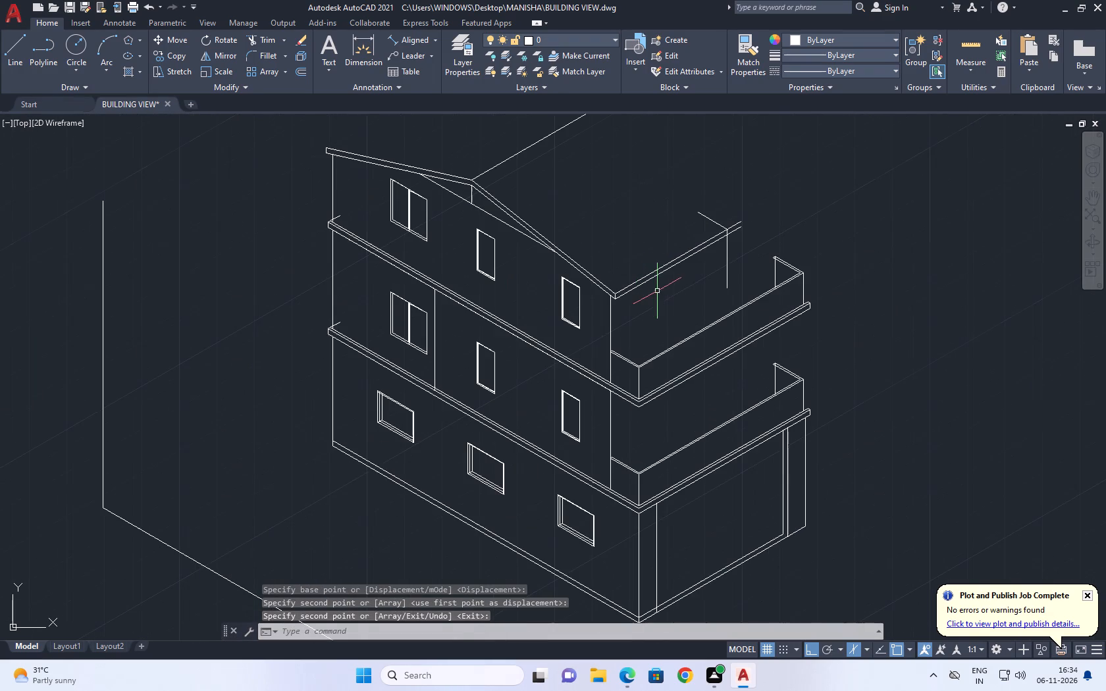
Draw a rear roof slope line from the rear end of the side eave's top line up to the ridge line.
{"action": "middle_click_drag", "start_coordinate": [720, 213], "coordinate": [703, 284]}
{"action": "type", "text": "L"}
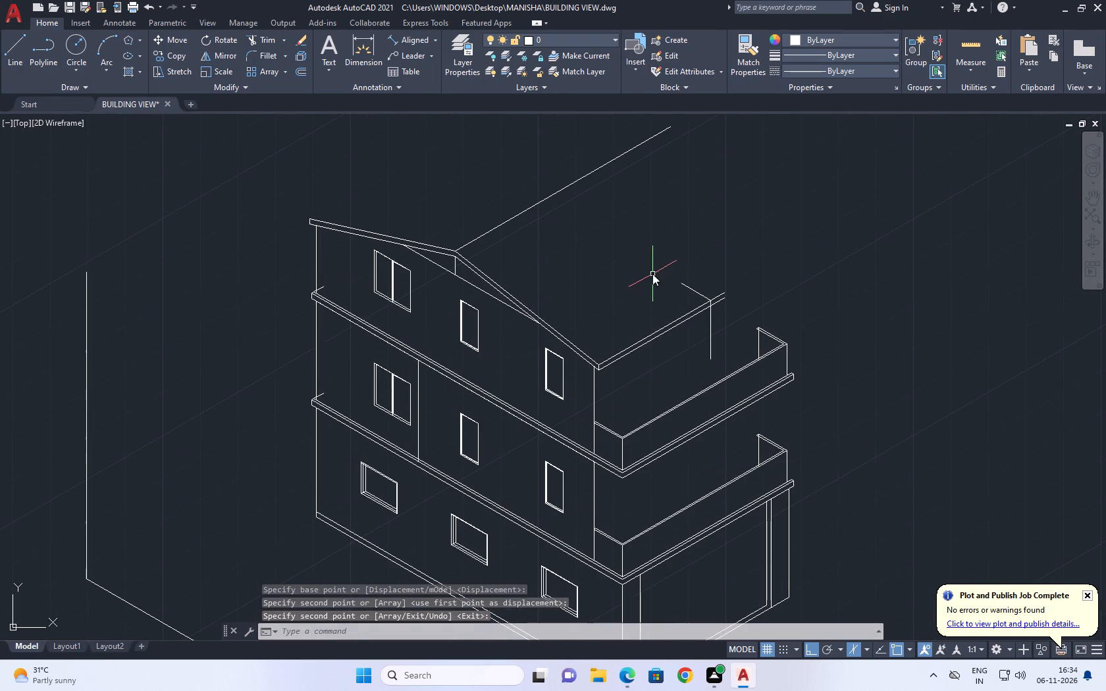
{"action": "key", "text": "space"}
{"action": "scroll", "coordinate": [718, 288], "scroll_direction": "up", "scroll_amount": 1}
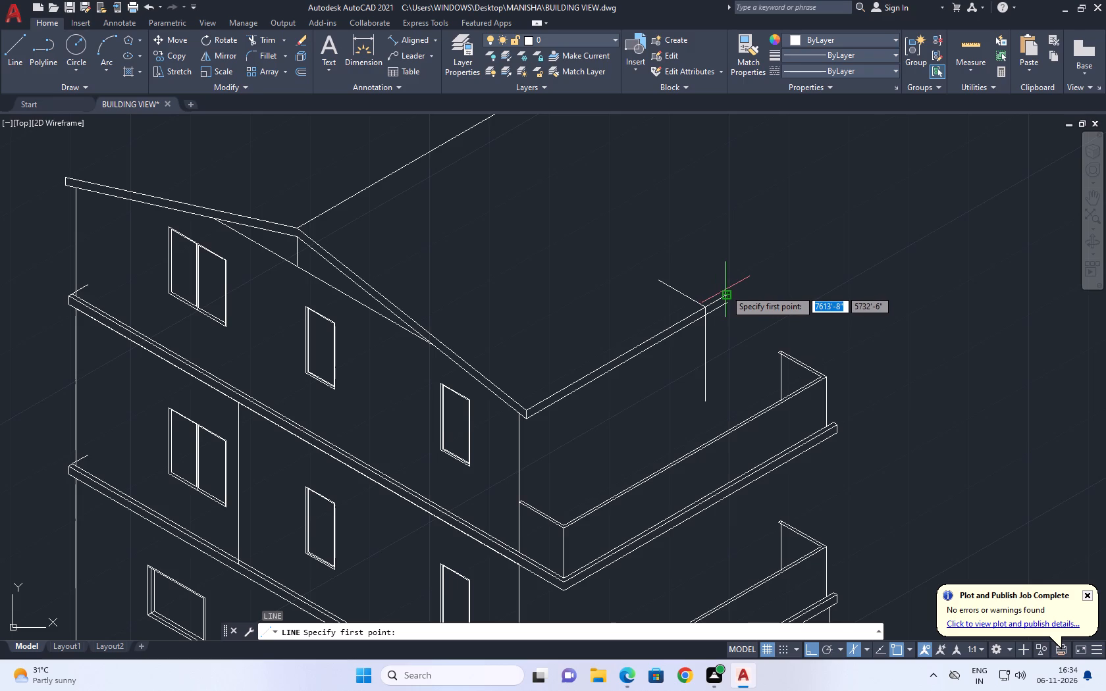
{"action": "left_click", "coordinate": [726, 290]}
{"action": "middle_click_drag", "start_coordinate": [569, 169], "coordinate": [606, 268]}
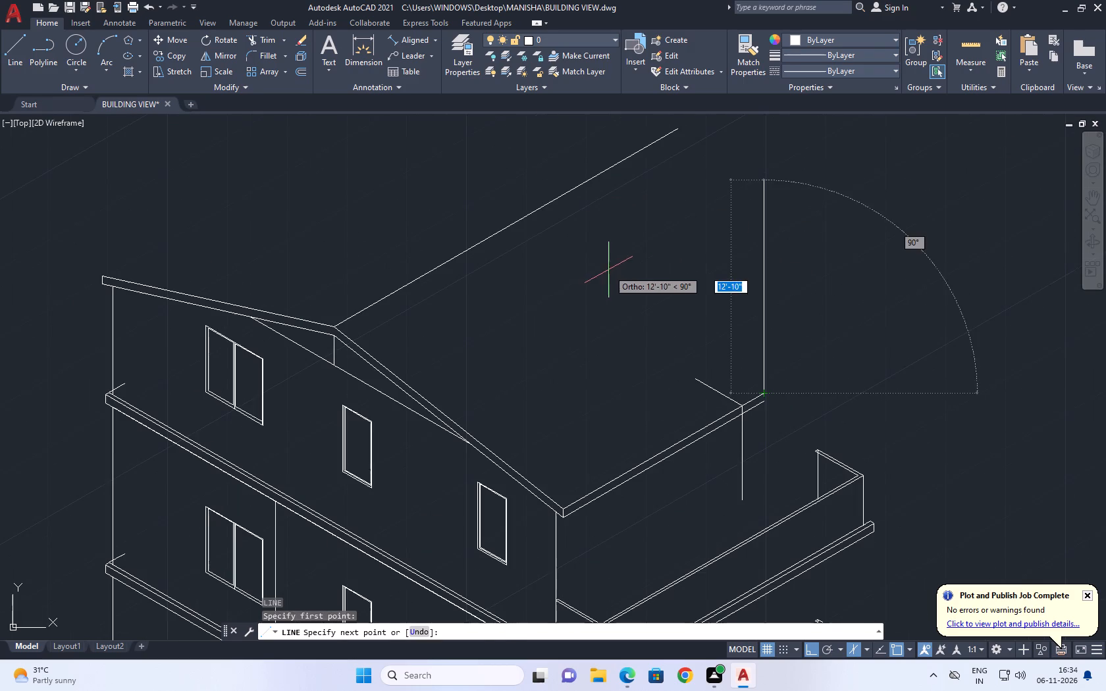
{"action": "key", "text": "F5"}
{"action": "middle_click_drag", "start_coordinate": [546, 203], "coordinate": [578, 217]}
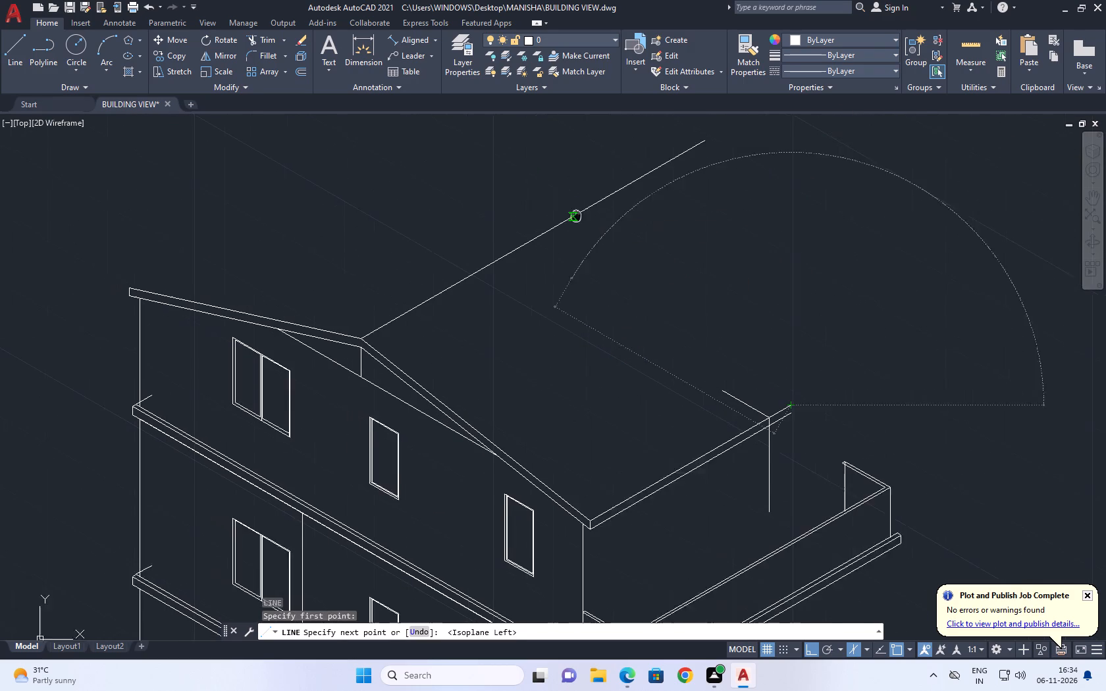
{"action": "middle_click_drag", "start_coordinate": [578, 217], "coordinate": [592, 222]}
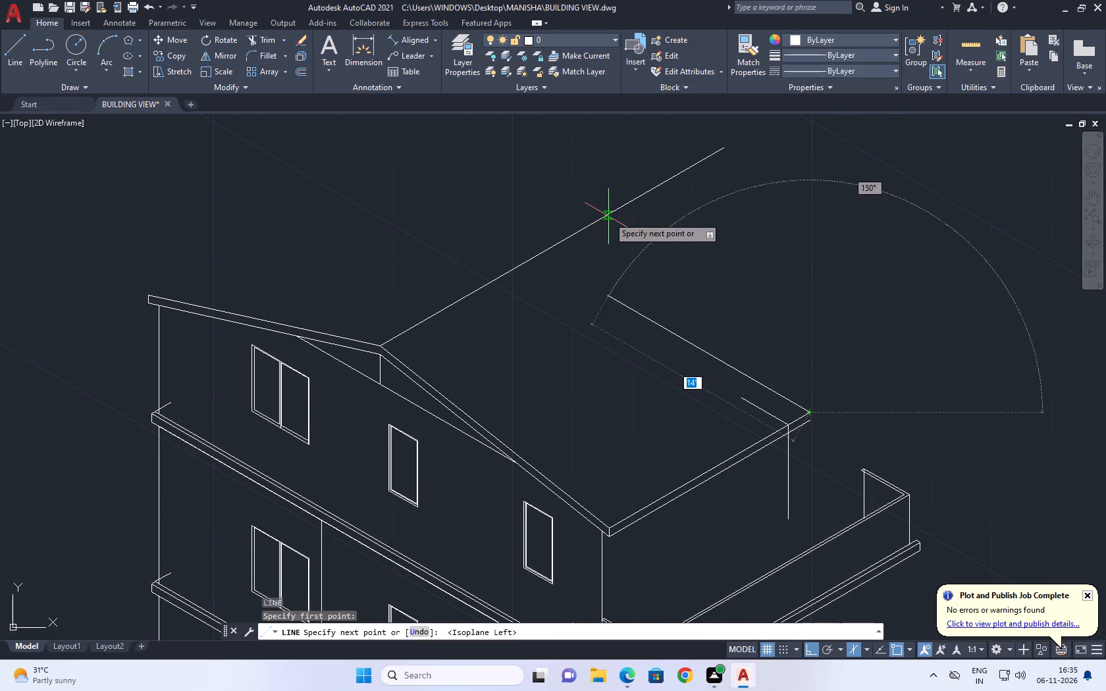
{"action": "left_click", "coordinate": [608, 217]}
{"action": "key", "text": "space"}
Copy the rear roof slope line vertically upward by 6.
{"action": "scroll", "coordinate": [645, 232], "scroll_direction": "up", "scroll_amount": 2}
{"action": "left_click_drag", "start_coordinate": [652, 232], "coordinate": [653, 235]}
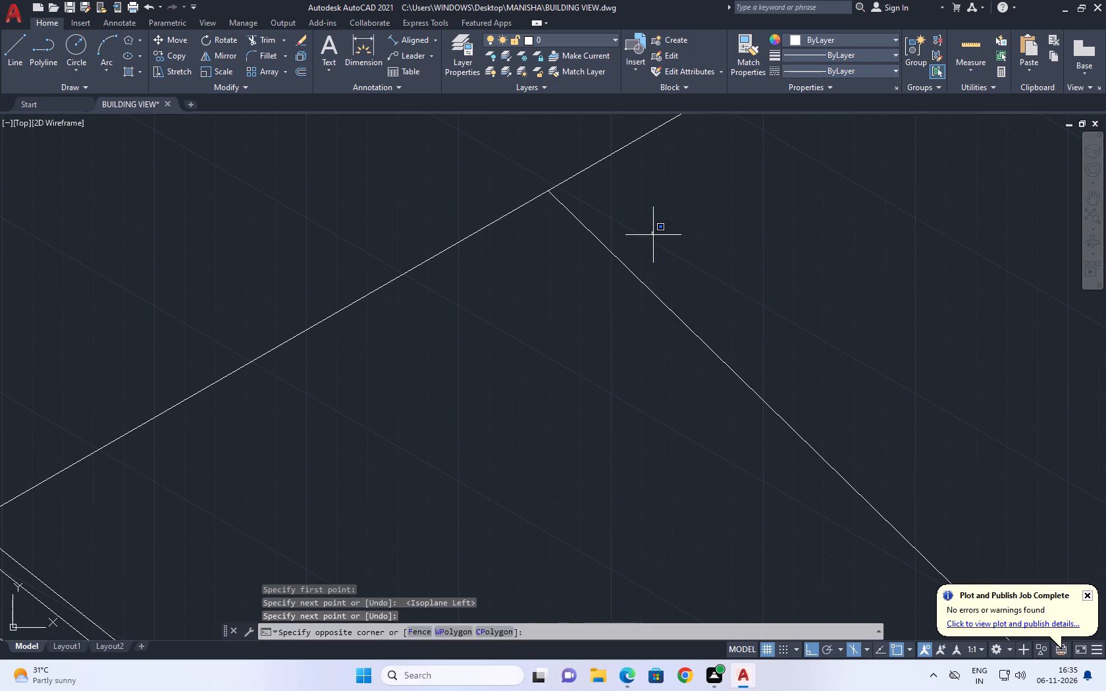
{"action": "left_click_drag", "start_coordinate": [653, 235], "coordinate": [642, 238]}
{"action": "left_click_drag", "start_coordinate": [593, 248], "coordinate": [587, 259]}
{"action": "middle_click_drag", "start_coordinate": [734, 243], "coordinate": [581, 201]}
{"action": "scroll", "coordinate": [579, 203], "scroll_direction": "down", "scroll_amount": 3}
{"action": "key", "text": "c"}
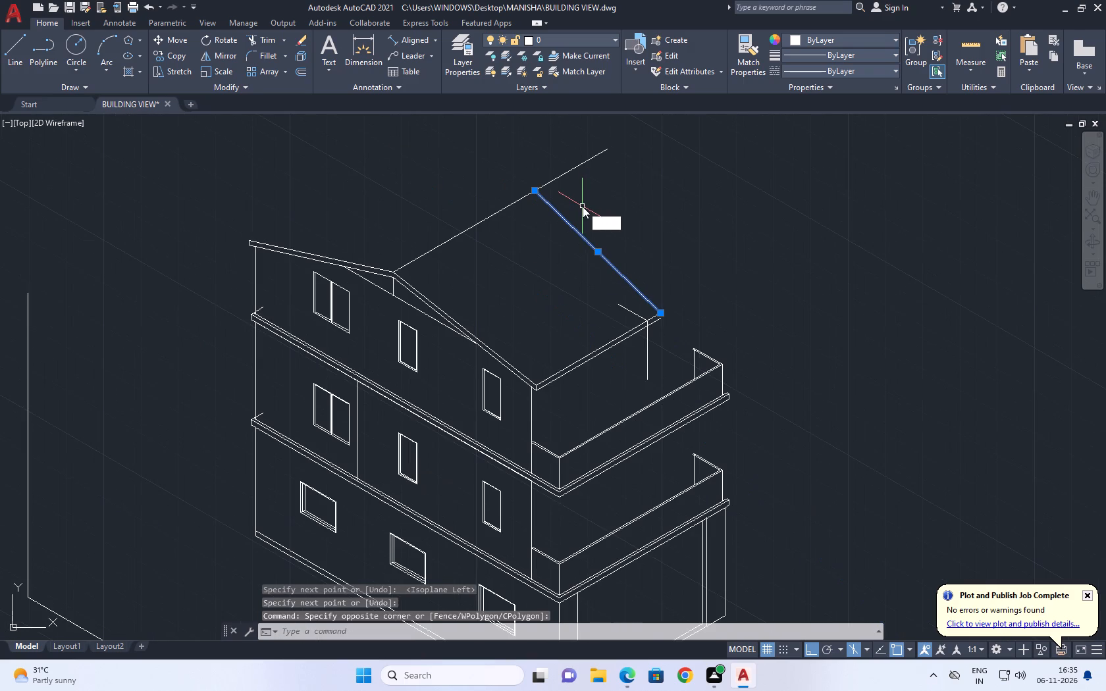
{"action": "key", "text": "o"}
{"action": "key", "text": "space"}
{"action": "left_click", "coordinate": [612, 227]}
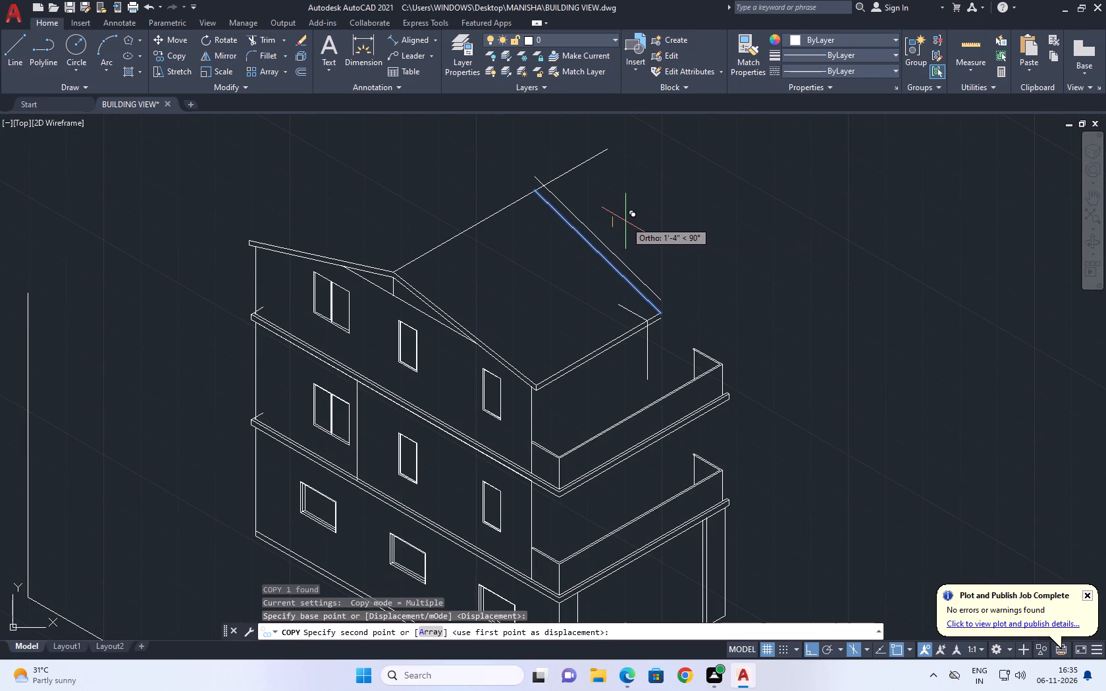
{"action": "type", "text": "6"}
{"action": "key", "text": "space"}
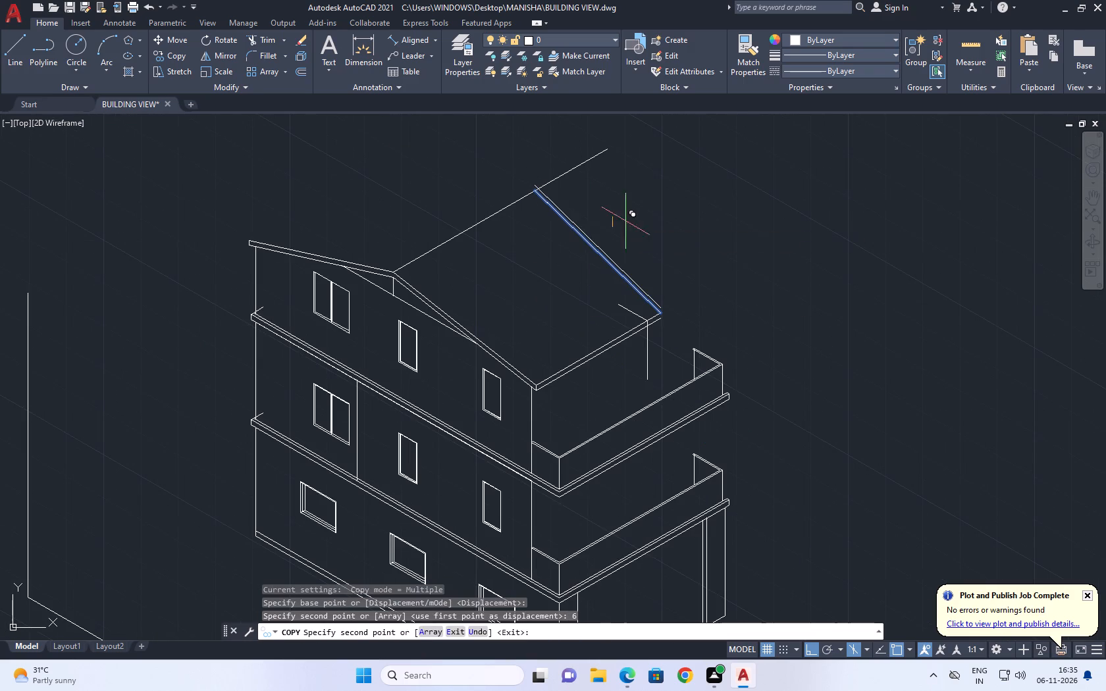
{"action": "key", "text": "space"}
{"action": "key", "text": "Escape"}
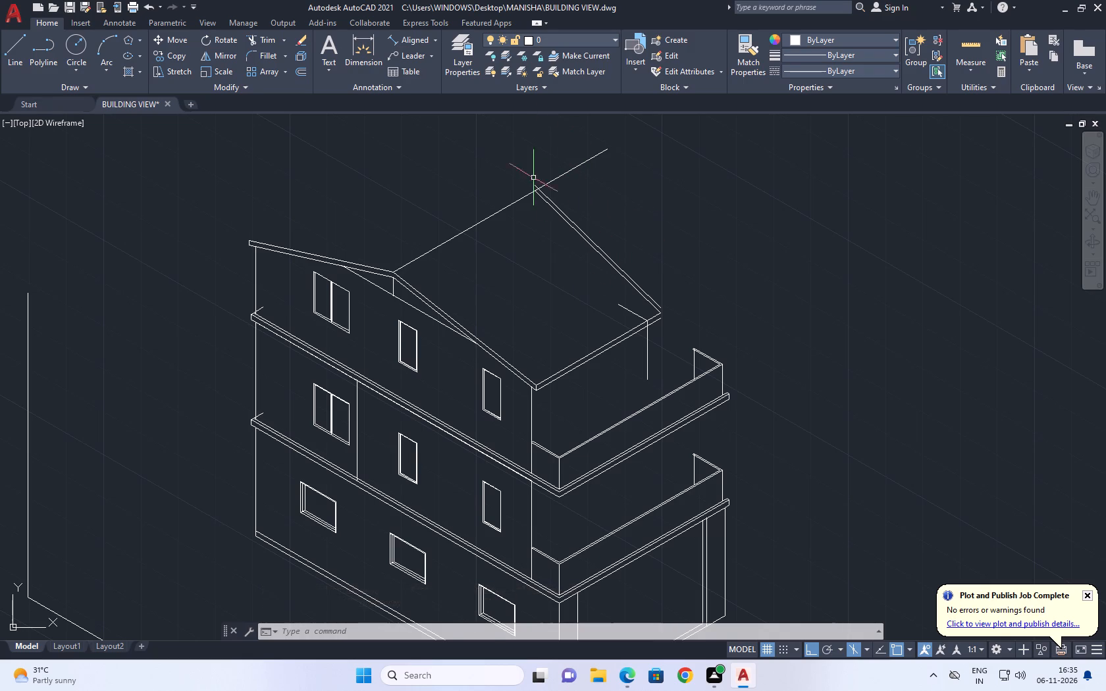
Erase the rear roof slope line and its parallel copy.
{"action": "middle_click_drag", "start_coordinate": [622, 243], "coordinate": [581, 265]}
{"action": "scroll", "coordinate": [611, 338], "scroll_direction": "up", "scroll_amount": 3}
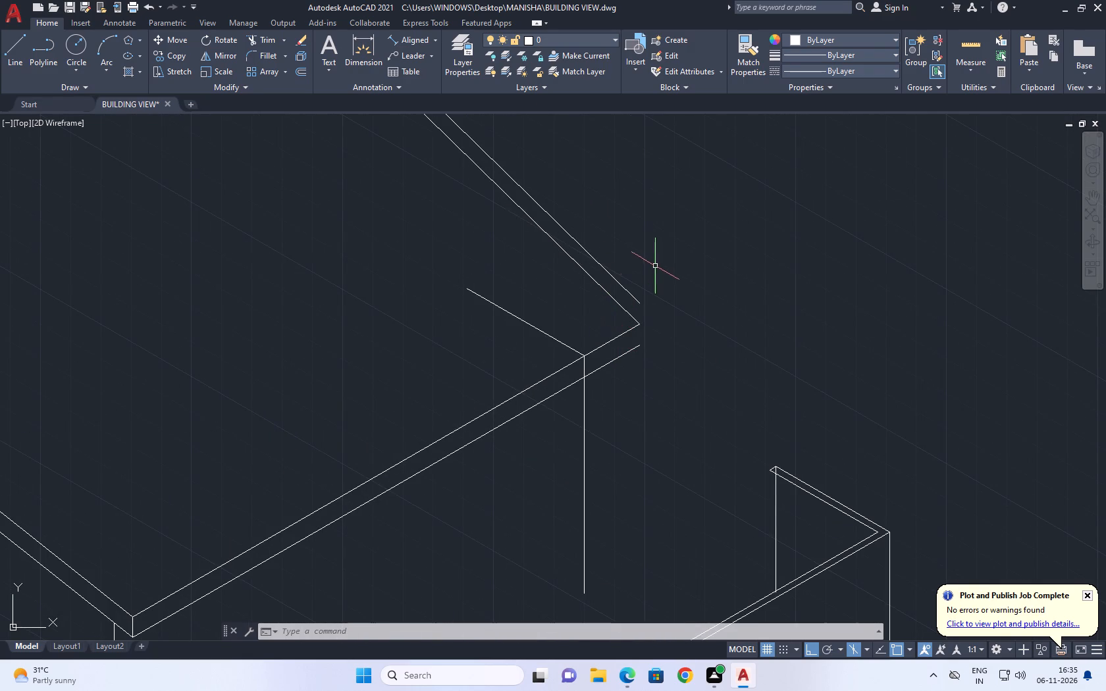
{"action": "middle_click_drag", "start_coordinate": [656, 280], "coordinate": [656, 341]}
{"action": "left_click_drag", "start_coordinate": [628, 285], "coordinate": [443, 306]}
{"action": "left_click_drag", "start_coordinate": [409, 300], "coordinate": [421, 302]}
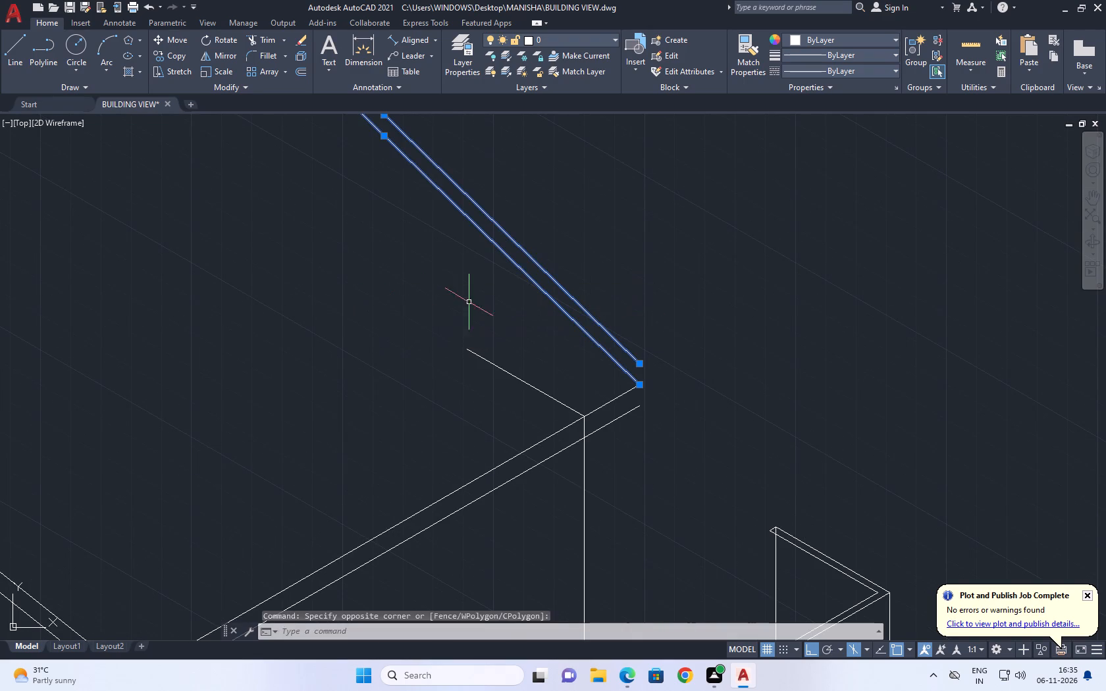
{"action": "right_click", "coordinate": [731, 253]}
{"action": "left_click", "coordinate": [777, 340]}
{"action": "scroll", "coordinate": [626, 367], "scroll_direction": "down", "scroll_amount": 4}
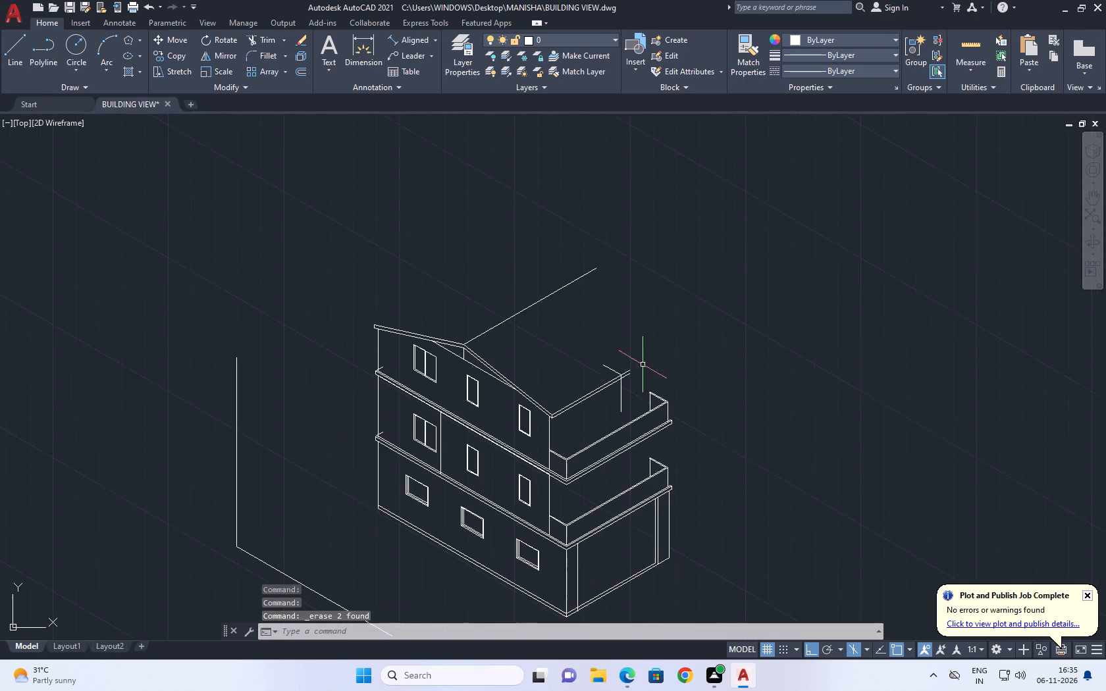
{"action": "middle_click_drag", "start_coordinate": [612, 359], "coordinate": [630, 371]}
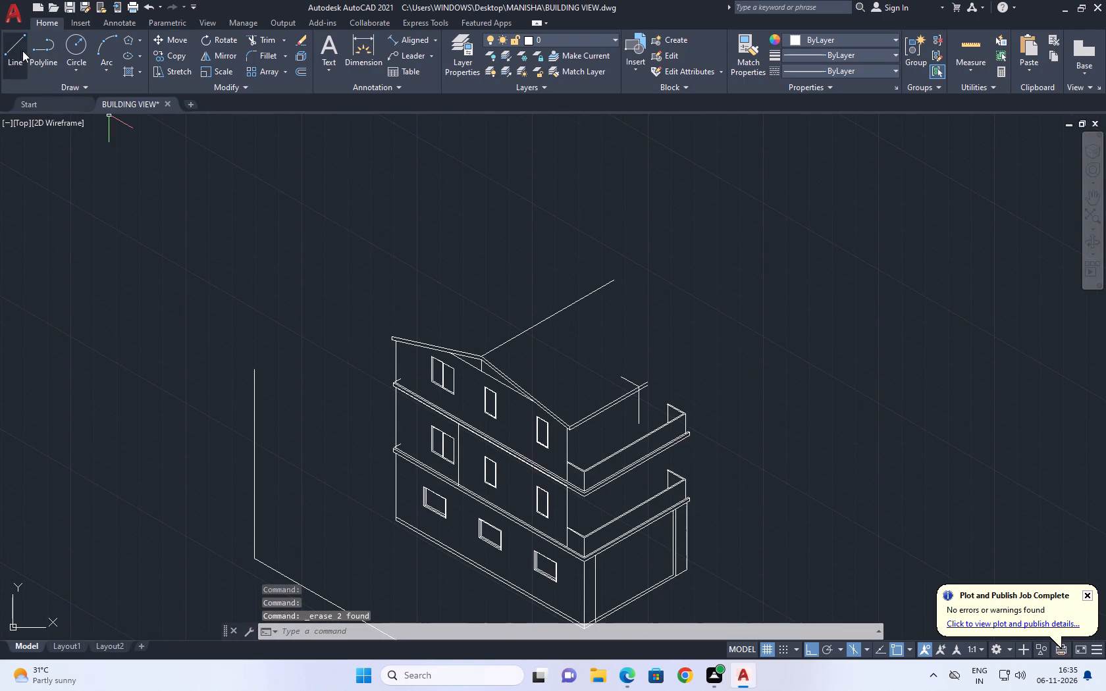
With Ortho off, draw the rear roof slope from the side eave's rear top end to the ridge line, about 17' long.
{"action": "left_click", "coordinate": [22, 51]}
{"action": "scroll", "coordinate": [638, 387], "scroll_direction": "up", "scroll_amount": 3}
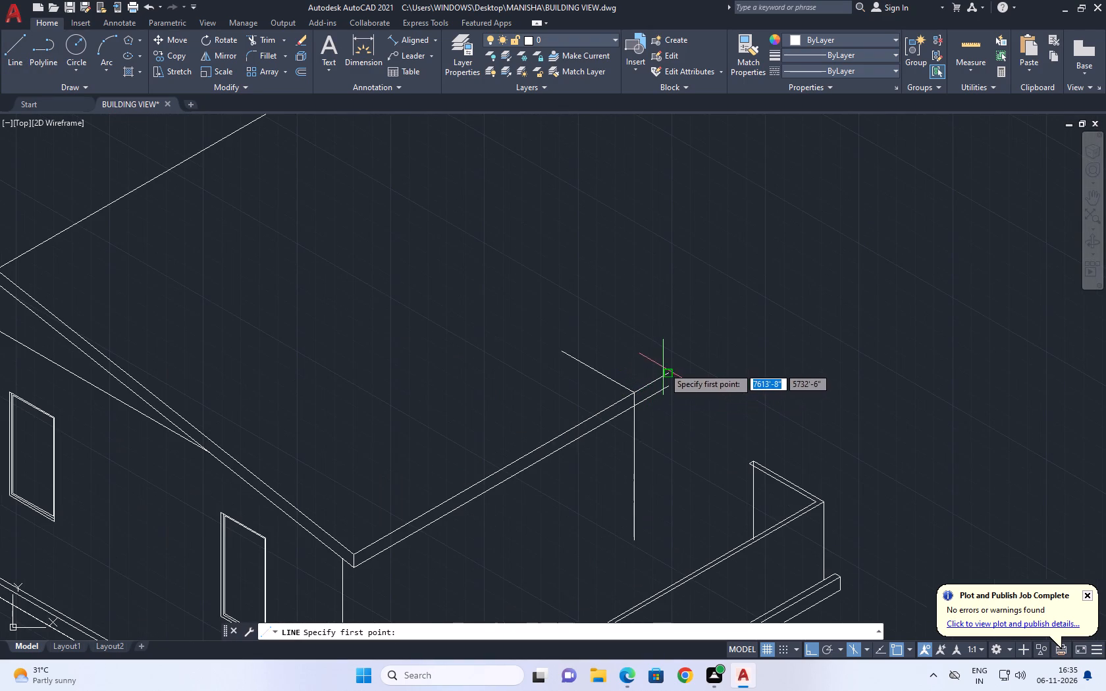
{"action": "left_click", "coordinate": [671, 372]}
{"action": "scroll", "coordinate": [644, 332], "scroll_direction": "down", "scroll_amount": 2}
{"action": "middle_click_drag", "start_coordinate": [627, 269], "coordinate": [645, 321]}
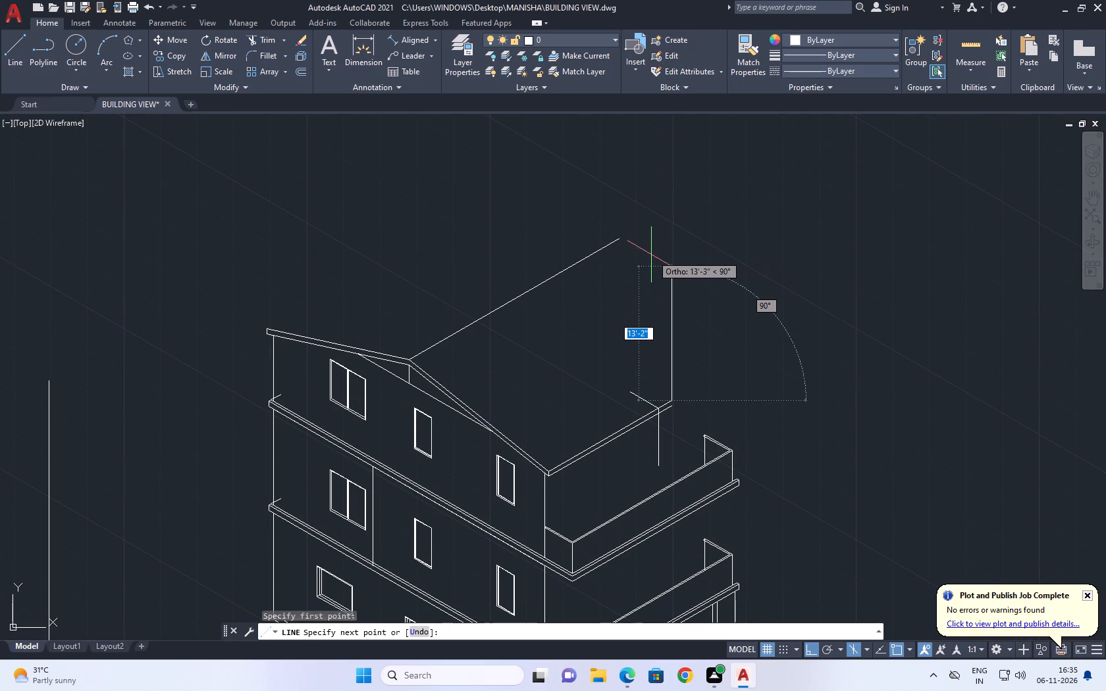
{"action": "key", "text": "F5"}
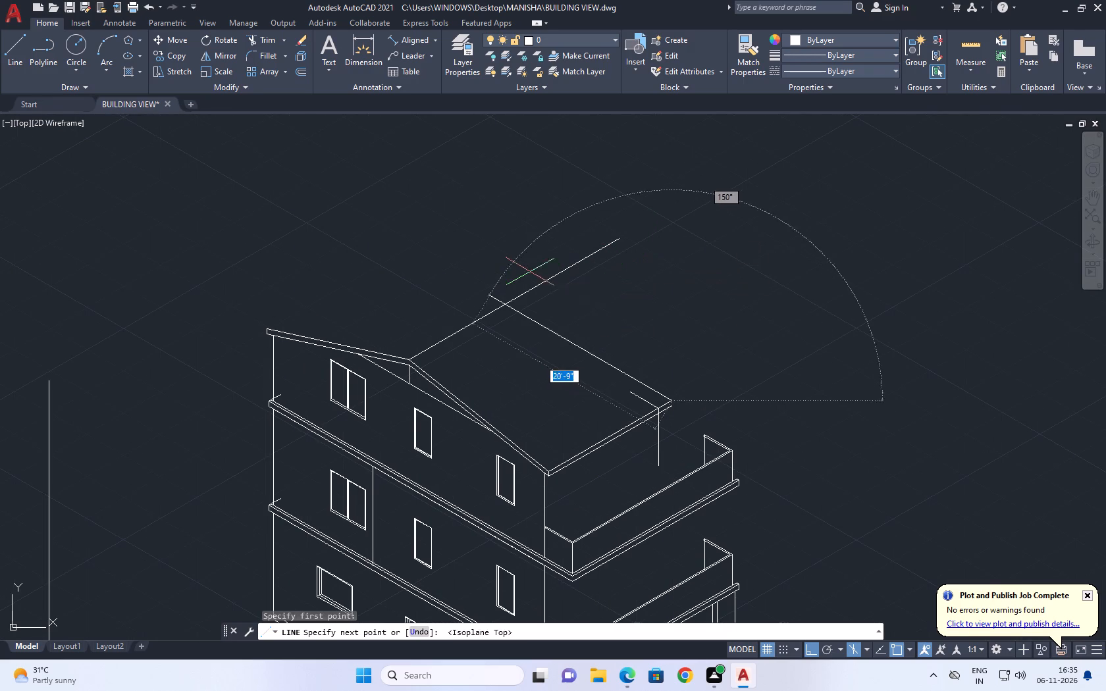
{"action": "left_click", "coordinate": [592, 260]}
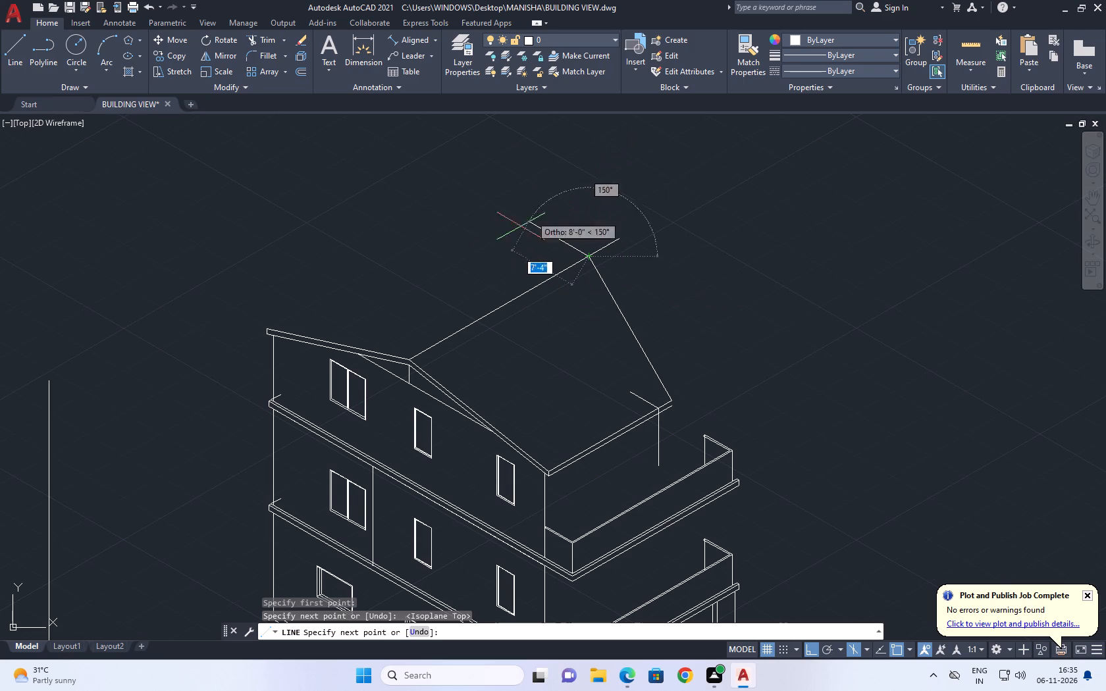
{"action": "key", "text": "ctrl+z"}
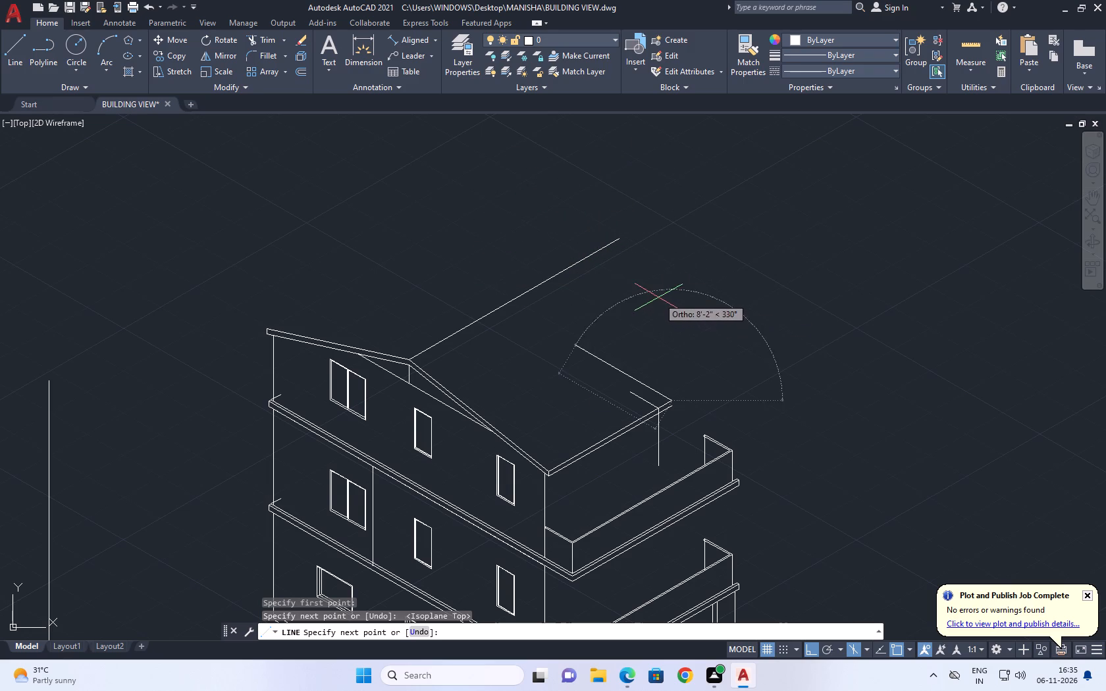
{"action": "left_click", "coordinate": [563, 273]}
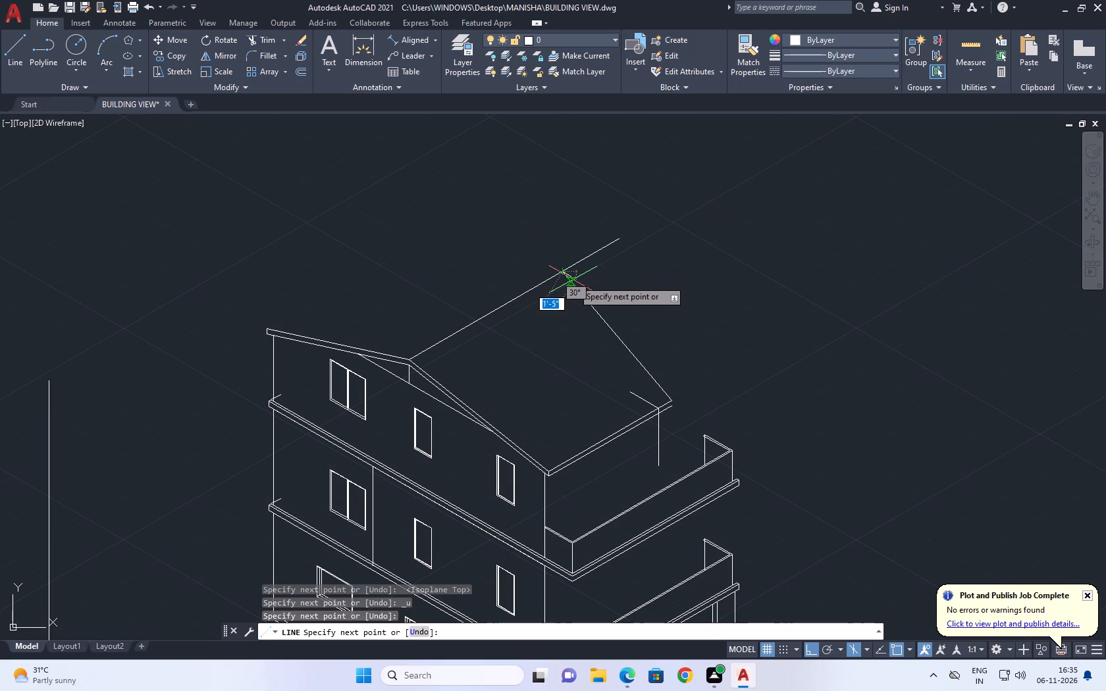
{"action": "key", "text": "ctrl+z"}
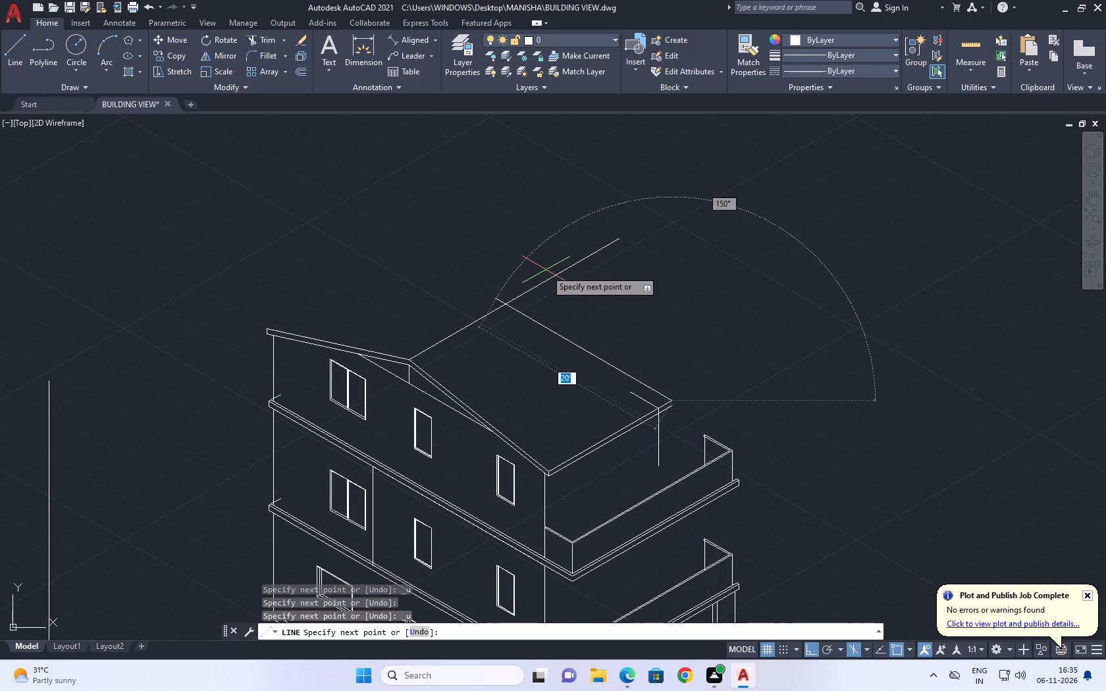
{"action": "key", "text": "F8"}
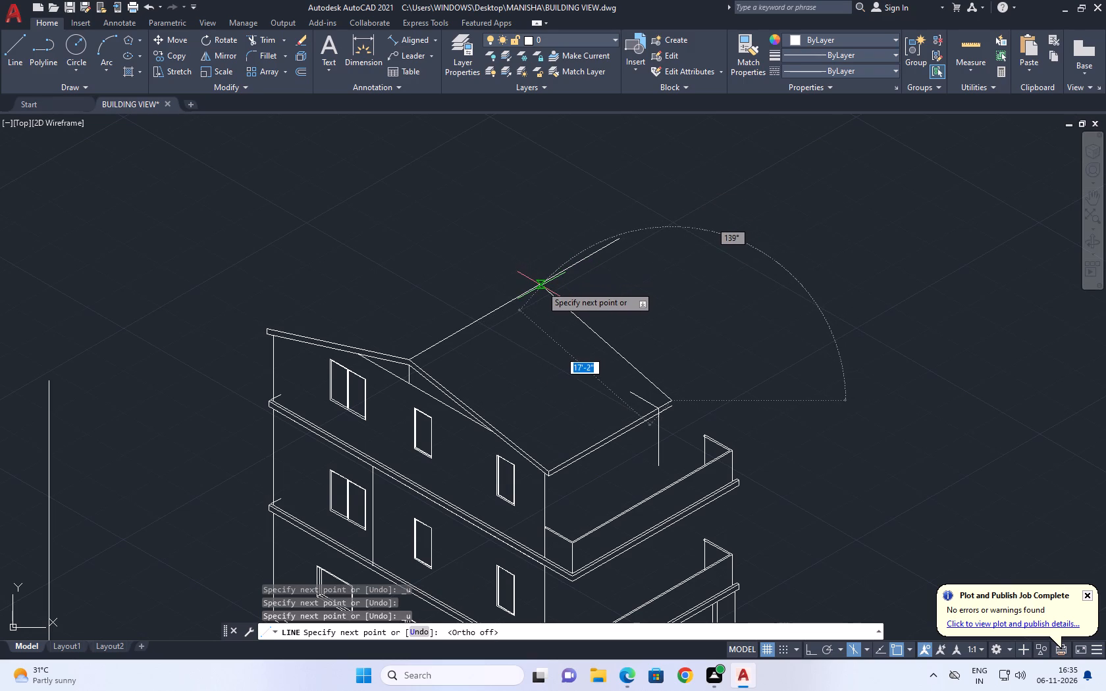
{"action": "scroll", "coordinate": [541, 286], "scroll_direction": "up", "scroll_amount": 2}
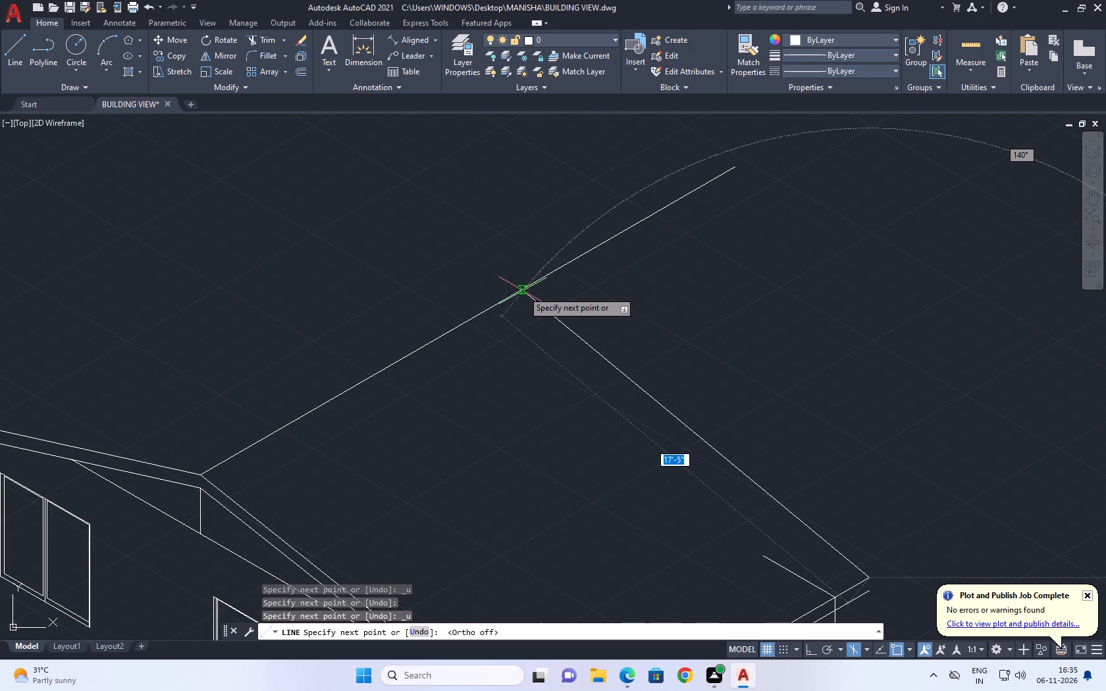
{"action": "left_click", "coordinate": [531, 282]}
{"action": "key", "text": "space"}
{"action": "scroll", "coordinate": [645, 249], "scroll_direction": "down", "scroll_amount": 3}
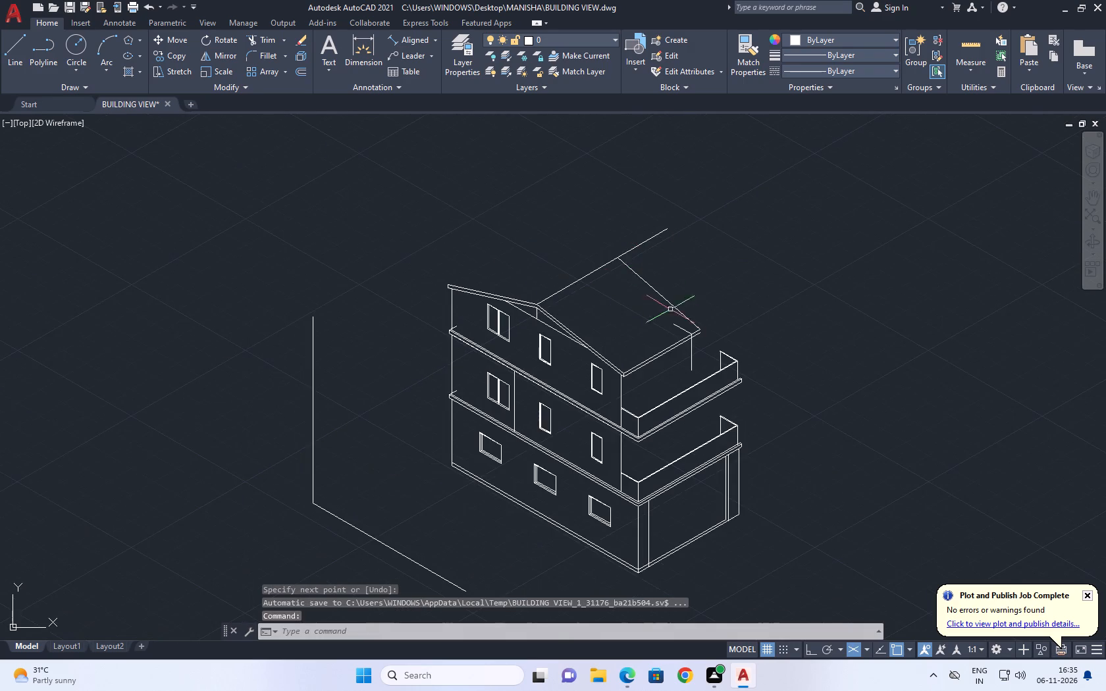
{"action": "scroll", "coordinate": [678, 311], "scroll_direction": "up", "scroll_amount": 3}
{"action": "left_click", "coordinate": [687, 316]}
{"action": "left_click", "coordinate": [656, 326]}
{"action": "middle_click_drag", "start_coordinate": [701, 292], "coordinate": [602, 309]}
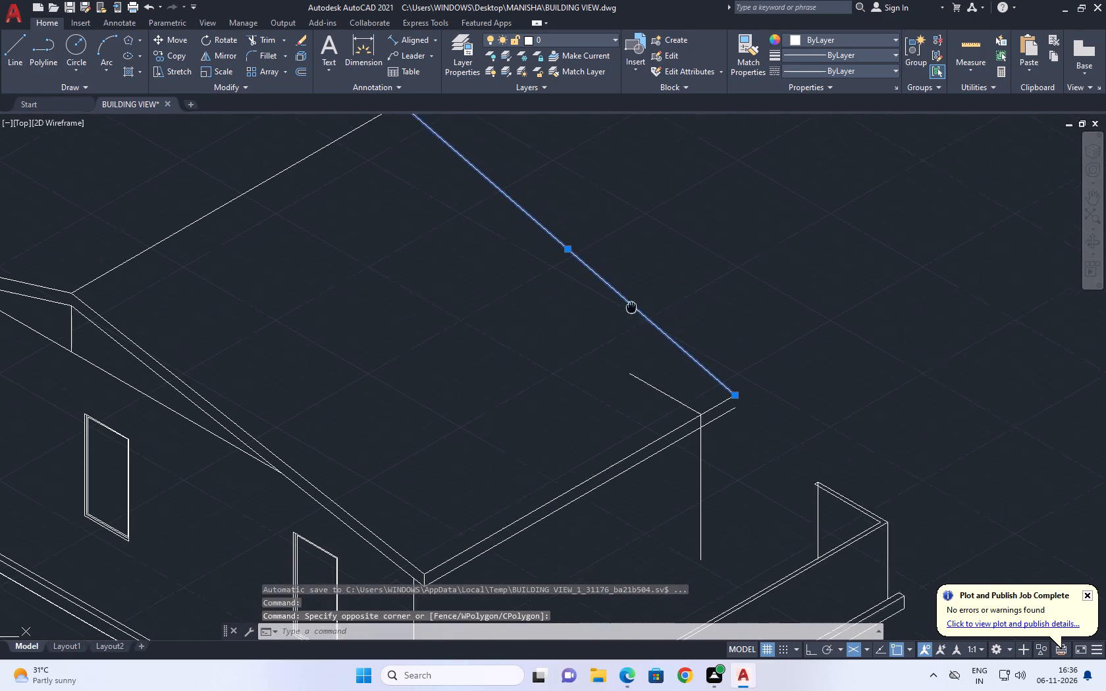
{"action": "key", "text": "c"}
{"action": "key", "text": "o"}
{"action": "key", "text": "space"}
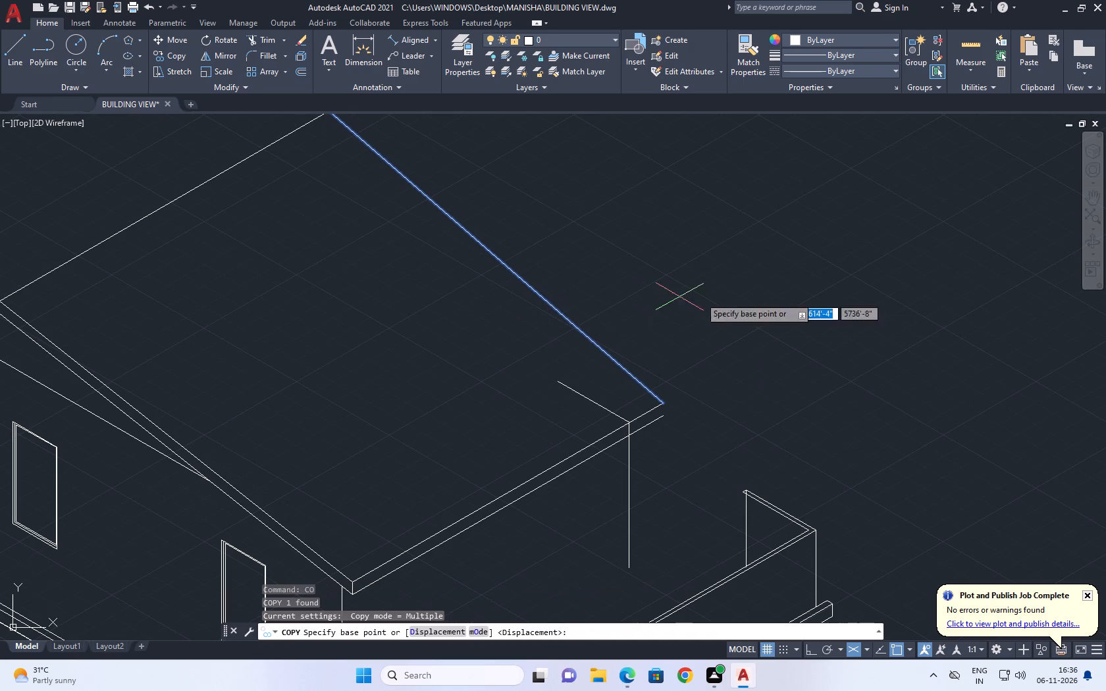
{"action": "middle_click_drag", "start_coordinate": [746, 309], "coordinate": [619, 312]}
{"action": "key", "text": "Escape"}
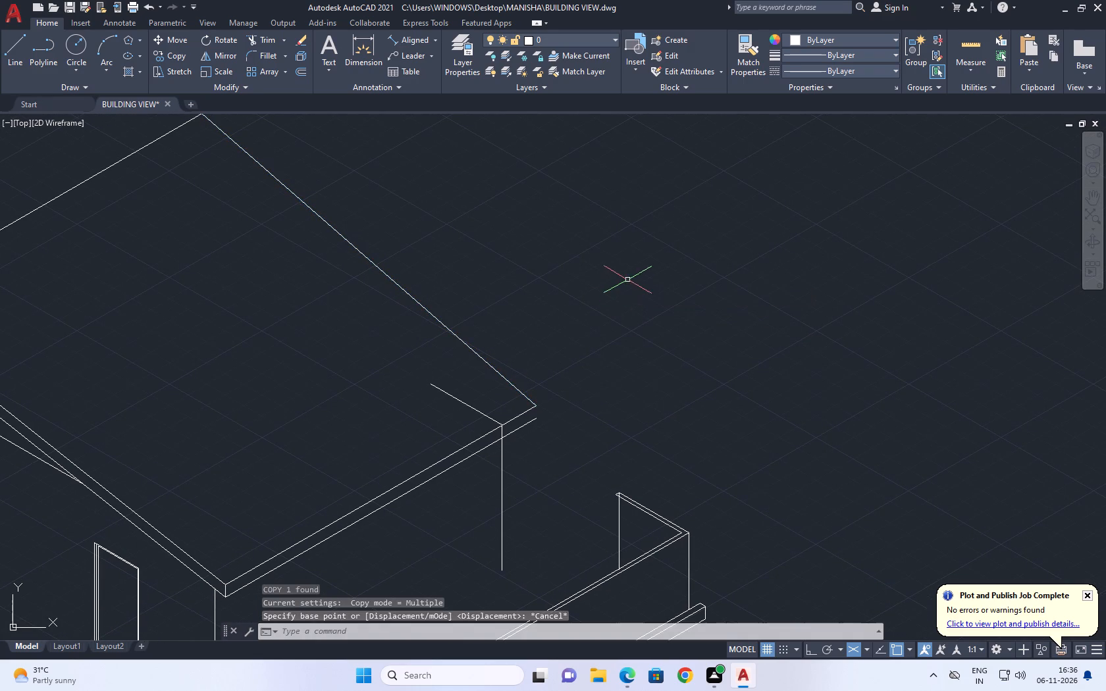
Close the rear end of the side eave with a short line joining its top and bottom lines.
{"action": "key", "text": "l"}
{"action": "key", "text": "space"}
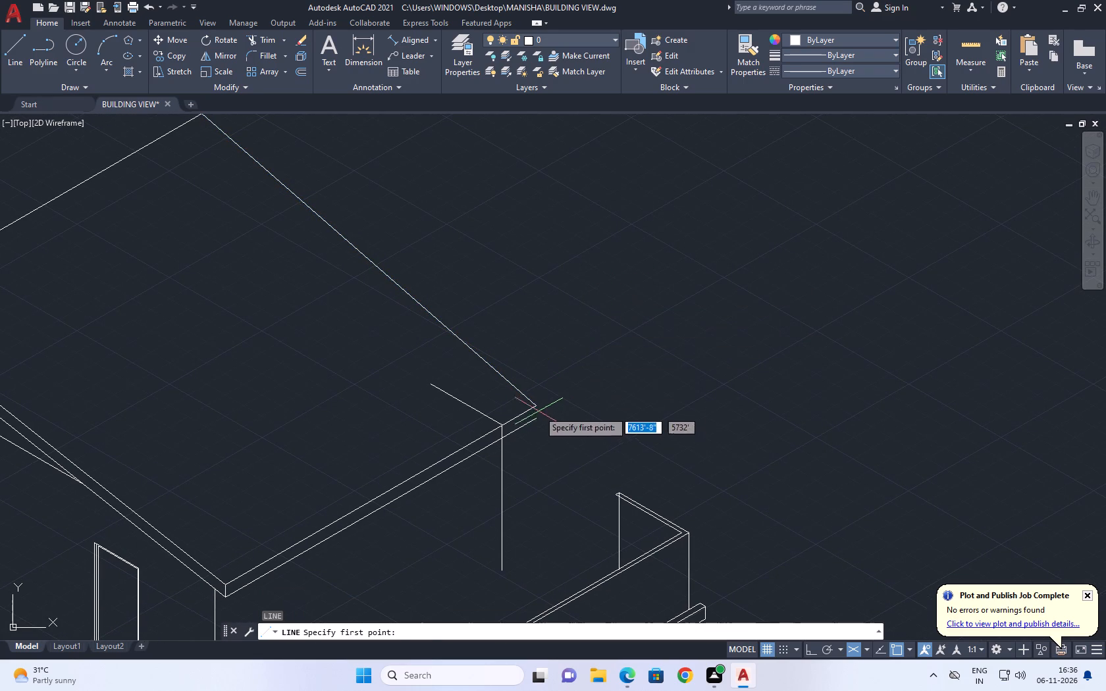
{"action": "left_click", "coordinate": [537, 404]}
{"action": "left_click", "coordinate": [533, 424]}
{"action": "key", "text": "space"}
Erase the vertical construction line and the isometric rear guide line that meet at the side eave.
{"action": "scroll", "coordinate": [513, 513], "scroll_direction": "up", "scroll_amount": 2}
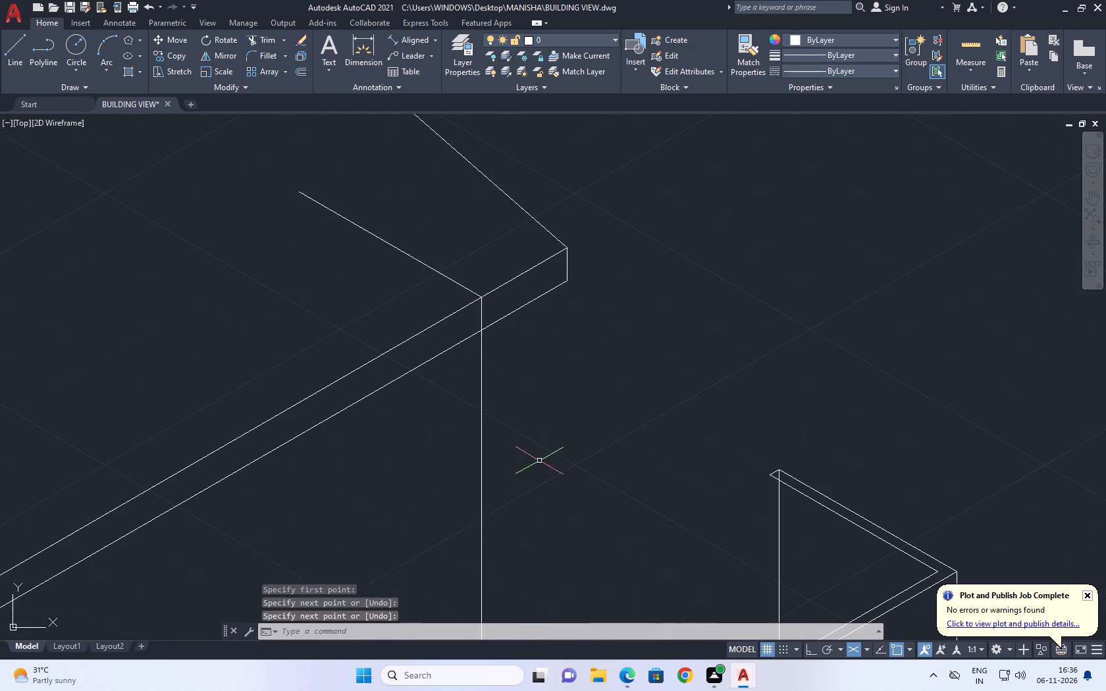
{"action": "left_click", "coordinate": [539, 461]}
{"action": "left_click_drag", "start_coordinate": [427, 495], "coordinate": [418, 496]}
{"action": "left_click", "coordinate": [455, 246]}
{"action": "left_click", "coordinate": [341, 287]}
{"action": "key", "text": "Delete"}
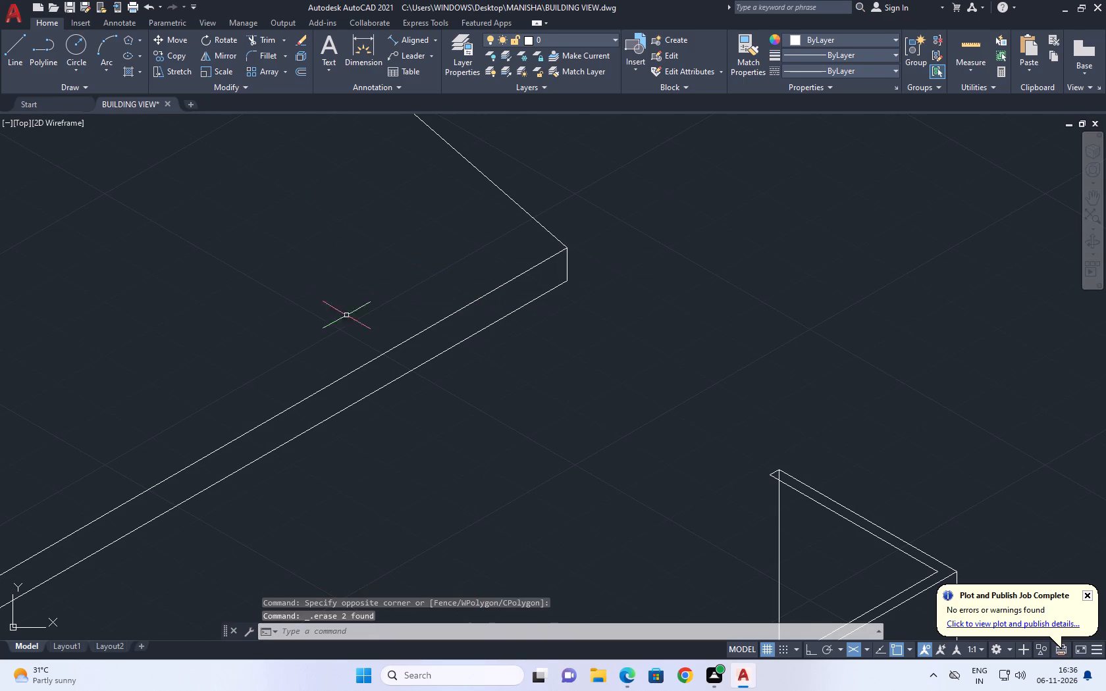
With Ortho on in the right isoplane, draw the rear vertical wall edge down from the side eave's bottom line near its rear end.
{"action": "middle_click_drag", "start_coordinate": [568, 321], "coordinate": [492, 341]}
{"action": "middle_click_drag", "start_coordinate": [560, 364], "coordinate": [606, 346]}
{"action": "scroll", "coordinate": [639, 329], "scroll_direction": "down", "scroll_amount": 2}
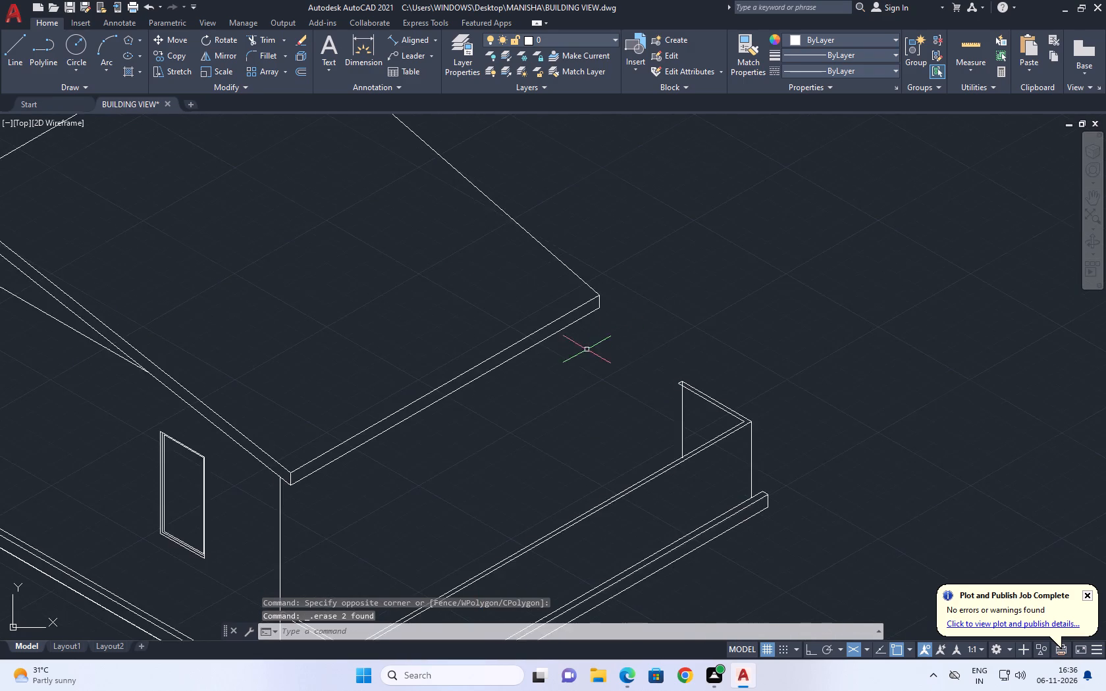
{"action": "scroll", "coordinate": [586, 349], "scroll_direction": "up", "scroll_amount": 1}
{"action": "scroll", "coordinate": [636, 323], "scroll_direction": "up", "scroll_amount": 1}
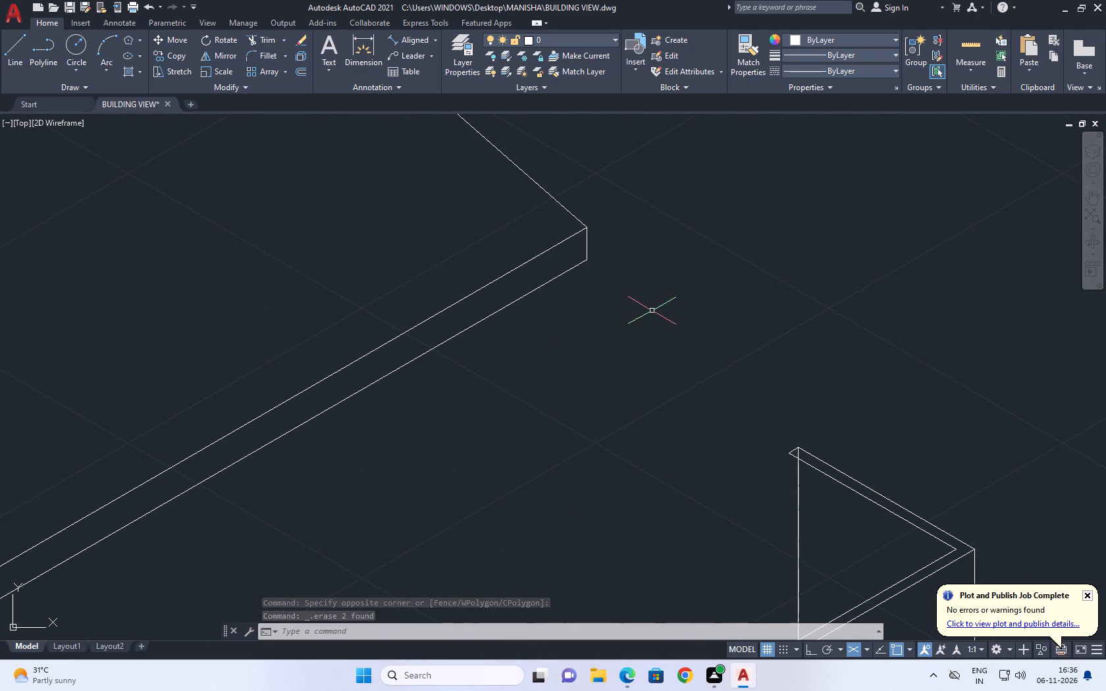
{"action": "middle_click_drag", "start_coordinate": [669, 336], "coordinate": [693, 242]}
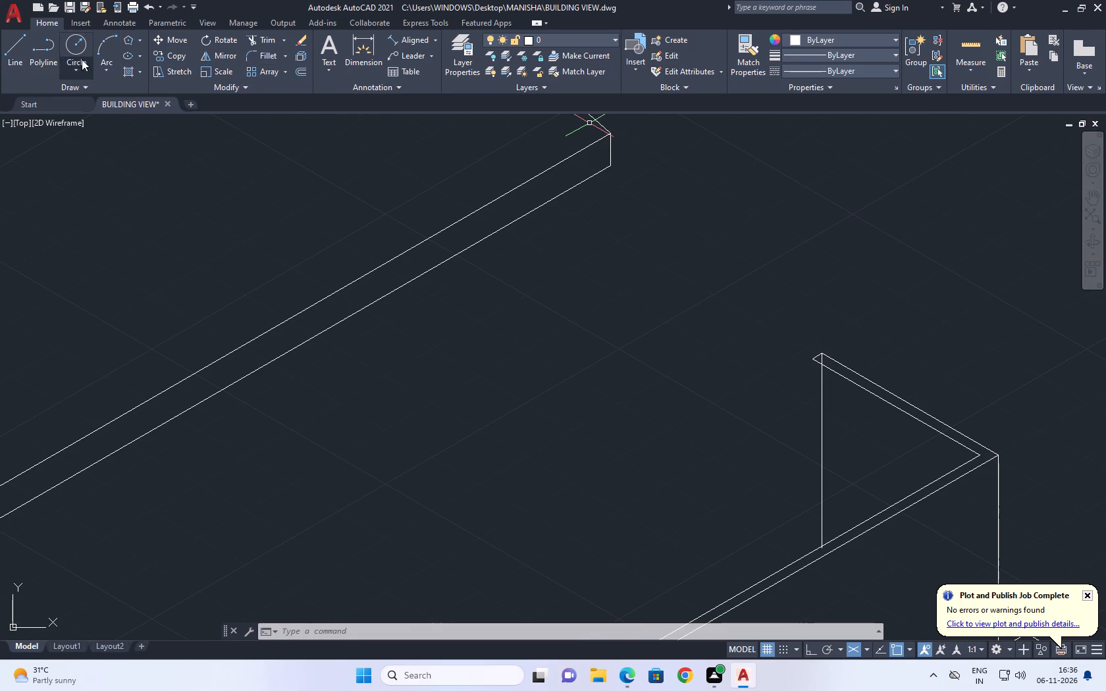
{"action": "left_click", "coordinate": [9, 53]}
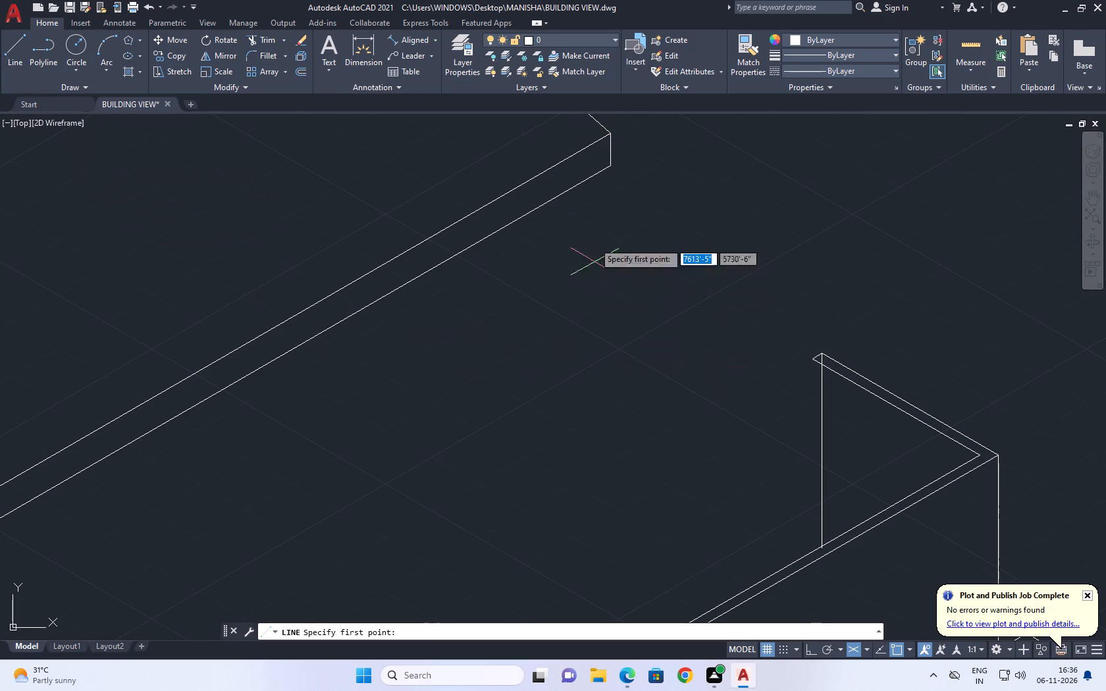
{"action": "left_click", "coordinate": [584, 178]}
{"action": "scroll", "coordinate": [598, 227], "scroll_direction": "down", "scroll_amount": 2}
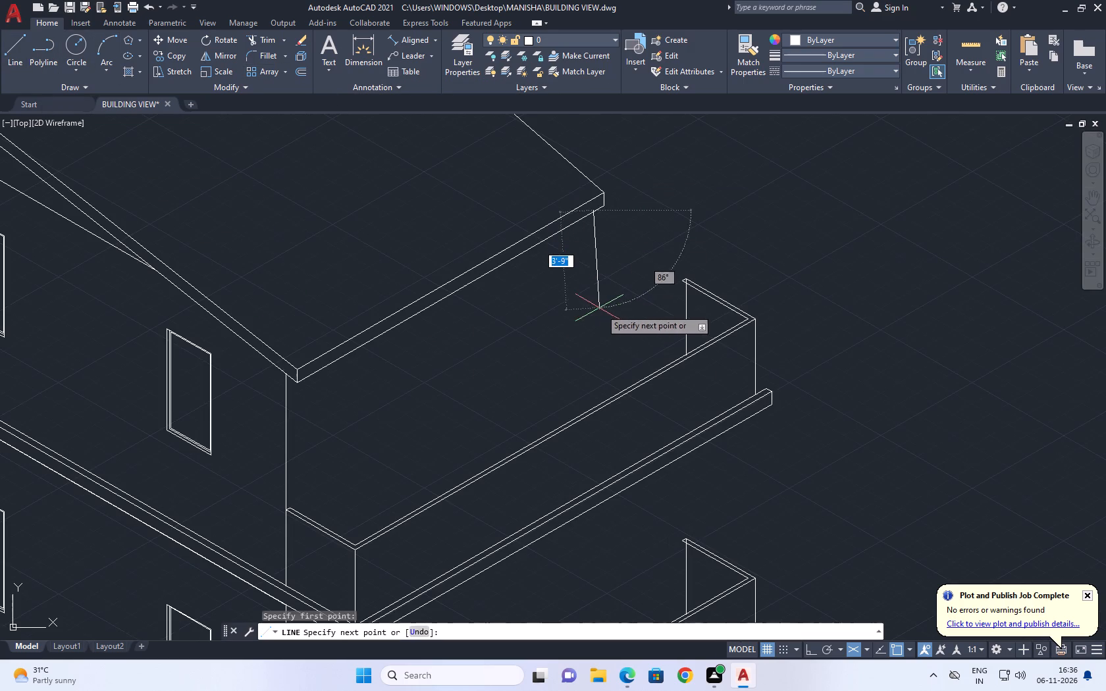
{"action": "key", "text": "F8"}
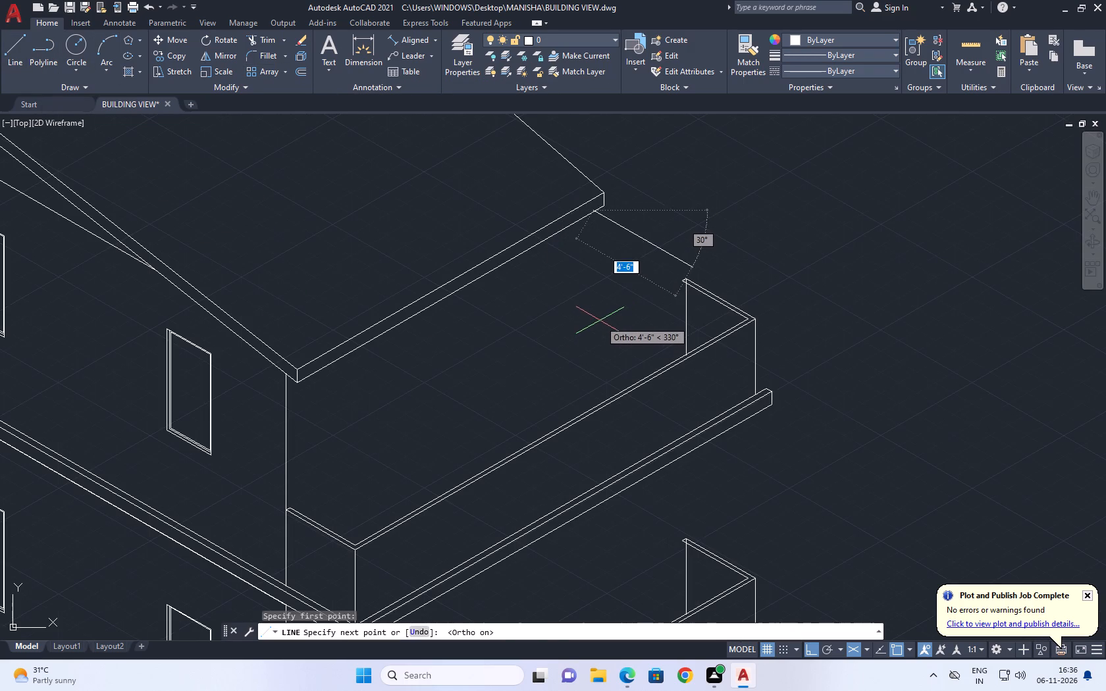
{"action": "key", "text": "F5"}
{"action": "scroll", "coordinate": [595, 322], "scroll_direction": "up", "scroll_amount": 2}
{"action": "scroll", "coordinate": [594, 327], "scroll_direction": "down", "scroll_amount": 3}
{"action": "scroll", "coordinate": [594, 341], "scroll_direction": "up", "scroll_amount": 1}
{"action": "left_click", "coordinate": [593, 345]}
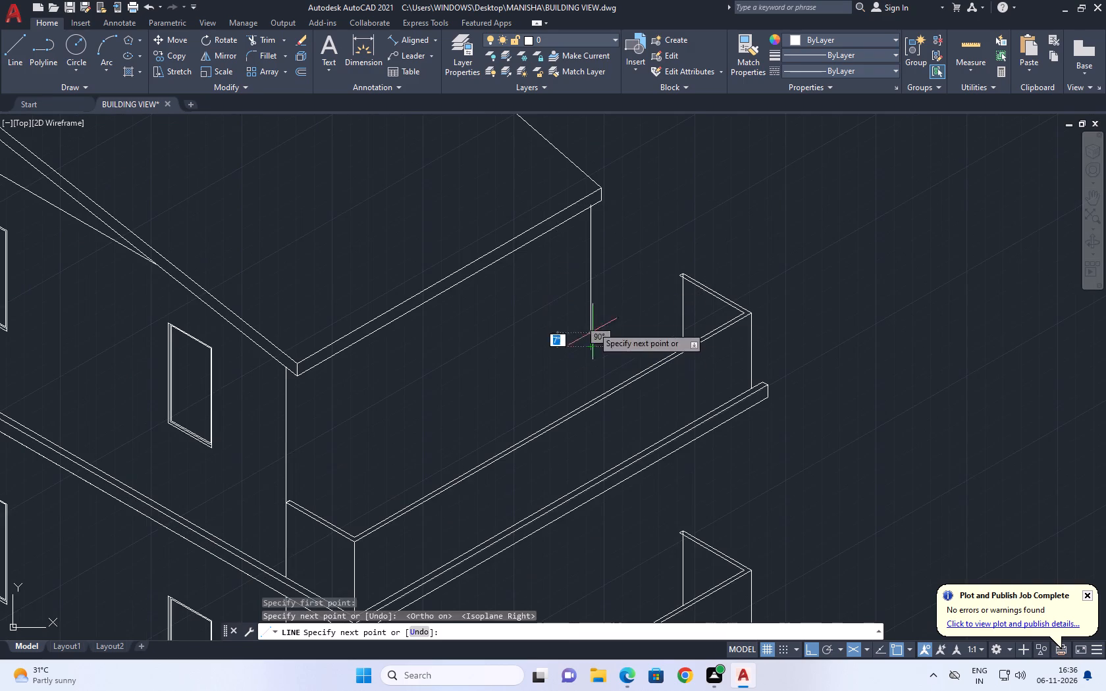
{"action": "key", "text": "space"}
{"action": "scroll", "coordinate": [605, 286], "scroll_direction": "down", "scroll_amount": 2}
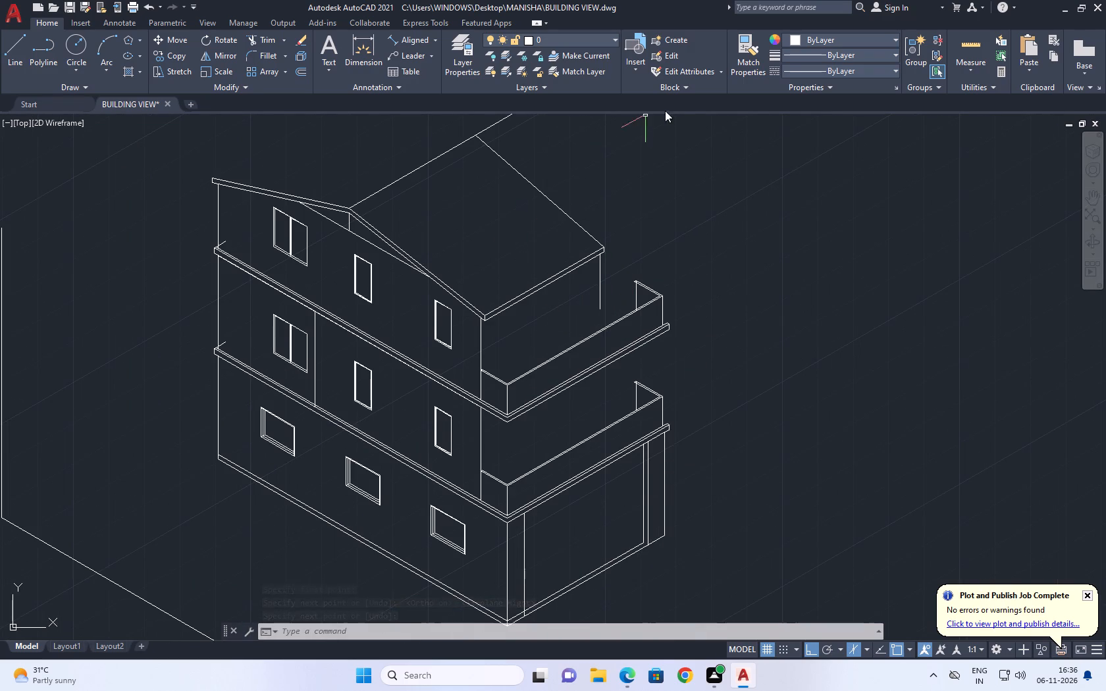
Draw an isometric line from the foot of the upper parapet's rear vertical edge back past the new wall edge, in the left isoplane.
{"action": "middle_click_drag", "start_coordinate": [597, 274], "coordinate": [559, 292]}
{"action": "key", "text": "l"}
{"action": "key", "text": "space"}
{"action": "scroll", "coordinate": [591, 318], "scroll_direction": "up", "scroll_amount": 2}
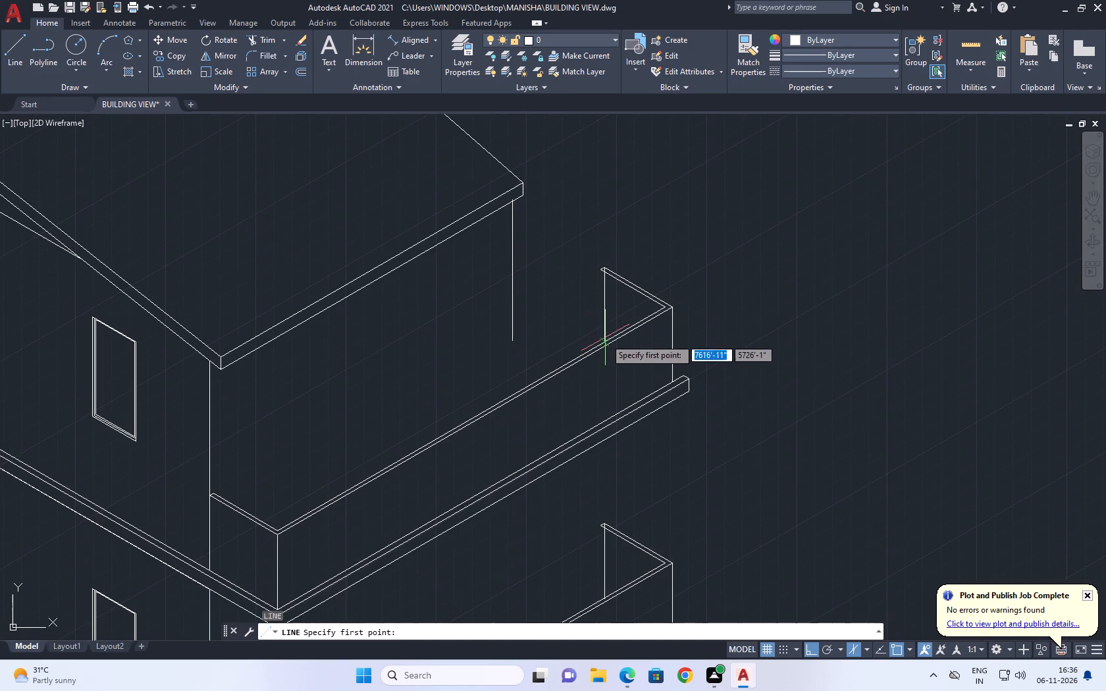
{"action": "left_click", "coordinate": [604, 345]}
{"action": "key", "text": "F5"}
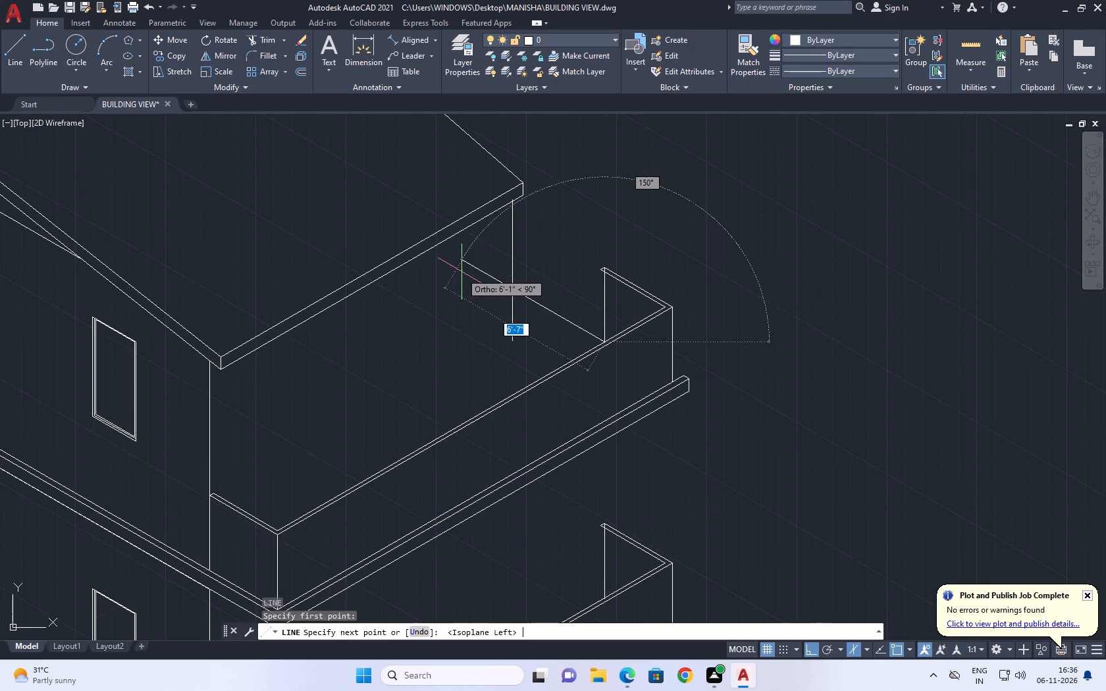
{"action": "left_click", "coordinate": [467, 290]}
{"action": "key", "text": "space"}
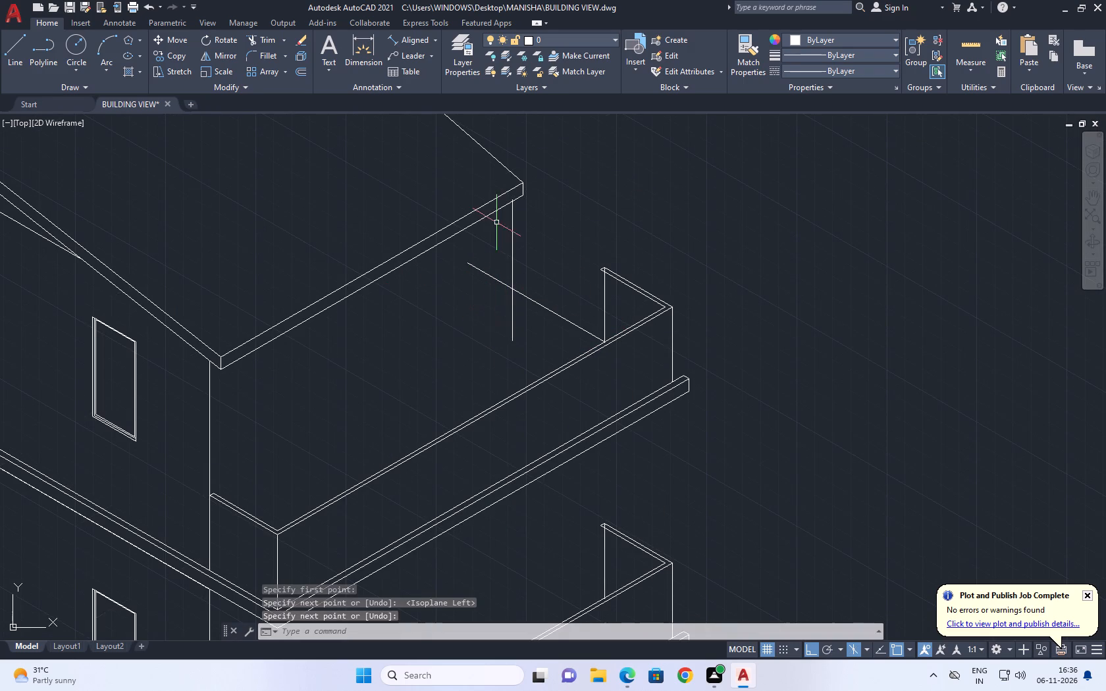
Trim the rear wall edge at the side eave and trim the overrunning ends where it crosses the isometric line at the parapet.
{"action": "middle_click_drag", "start_coordinate": [496, 221], "coordinate": [554, 299]}
{"action": "scroll", "coordinate": [560, 299], "scroll_direction": "up", "scroll_amount": 3}
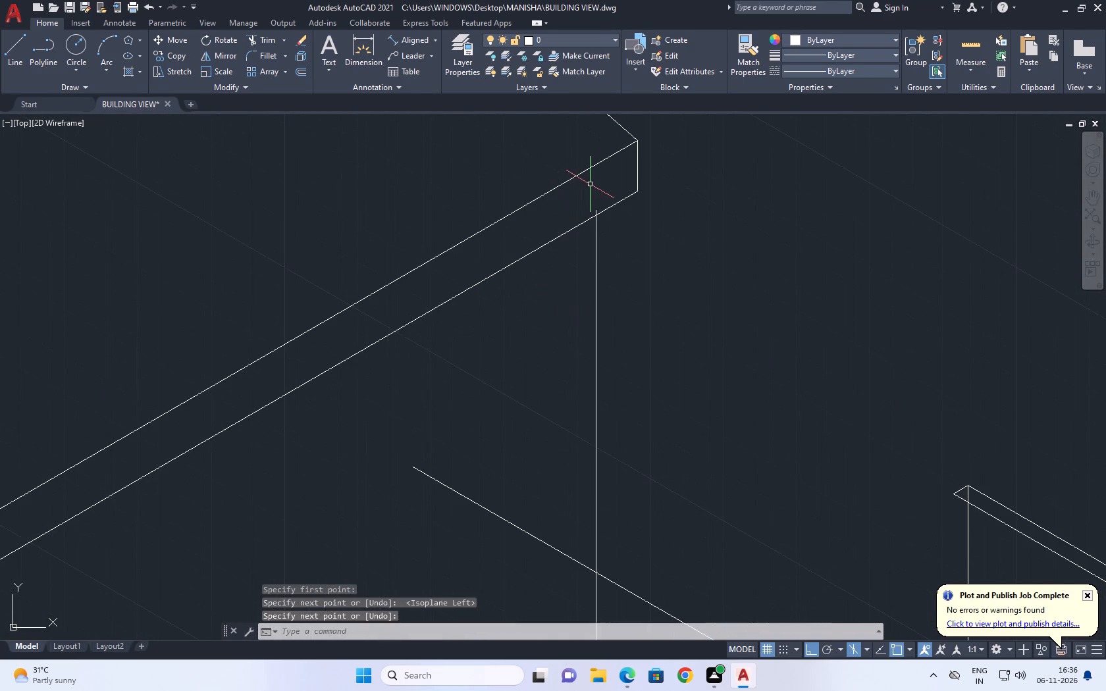
{"action": "key", "text": "t"}
{"action": "key", "text": "r"}
{"action": "key", "text": "space"}
{"action": "scroll", "coordinate": [604, 209], "scroll_direction": "up", "scroll_amount": 3}
{"action": "left_click", "coordinate": [583, 206]}
{"action": "left_click", "coordinate": [524, 238]}
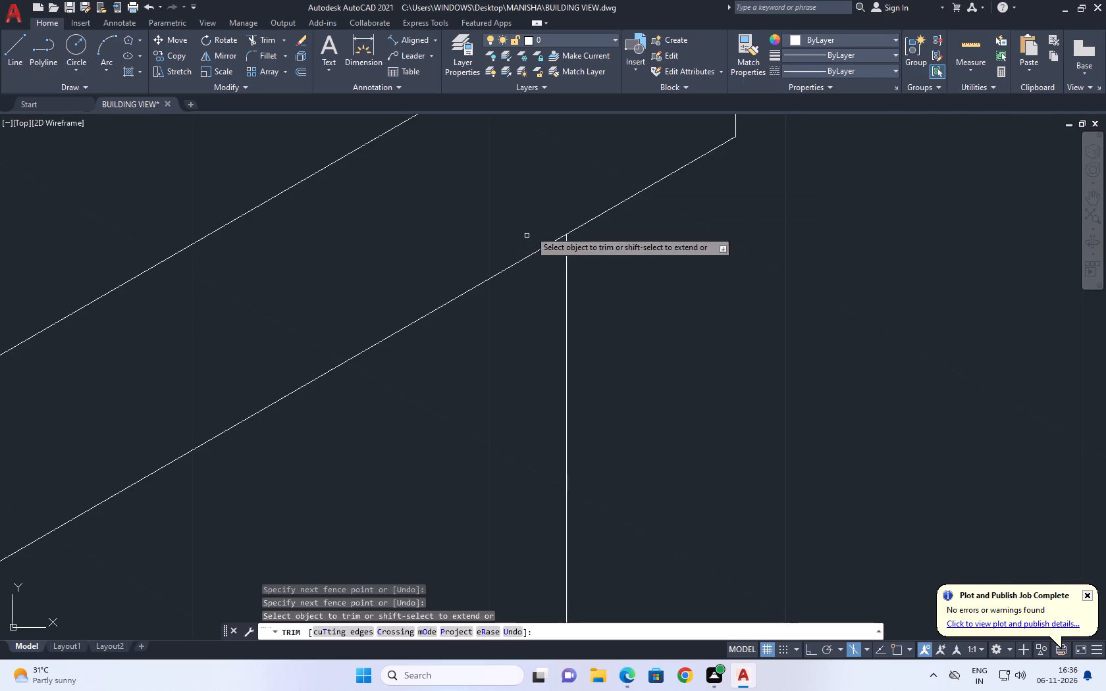
{"action": "scroll", "coordinate": [650, 188], "scroll_direction": "down", "scroll_amount": 8}
{"action": "scroll", "coordinate": [701, 265], "scroll_direction": "up", "scroll_amount": 4}
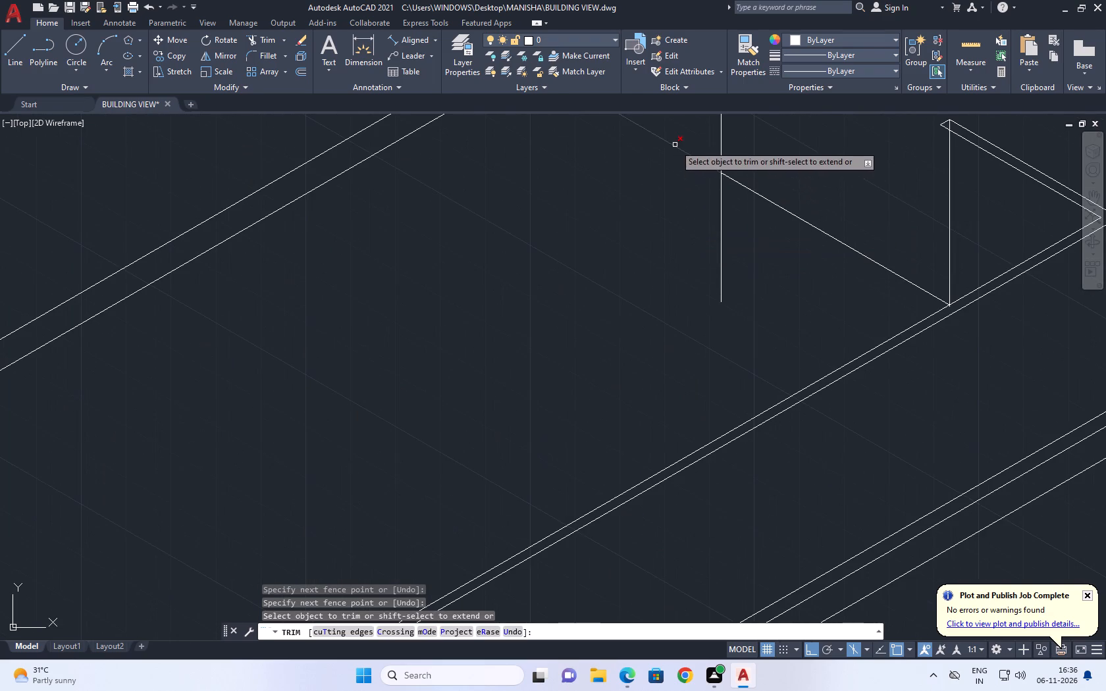
{"action": "middle_click_drag", "start_coordinate": [622, 158], "coordinate": [521, 214]}
{"action": "left_click", "coordinate": [579, 141]}
{"action": "left_click_drag", "start_coordinate": [633, 316], "coordinate": [637, 327]}
{"action": "scroll", "coordinate": [694, 247], "scroll_direction": "down", "scroll_amount": 3}
{"action": "key", "text": "space"}
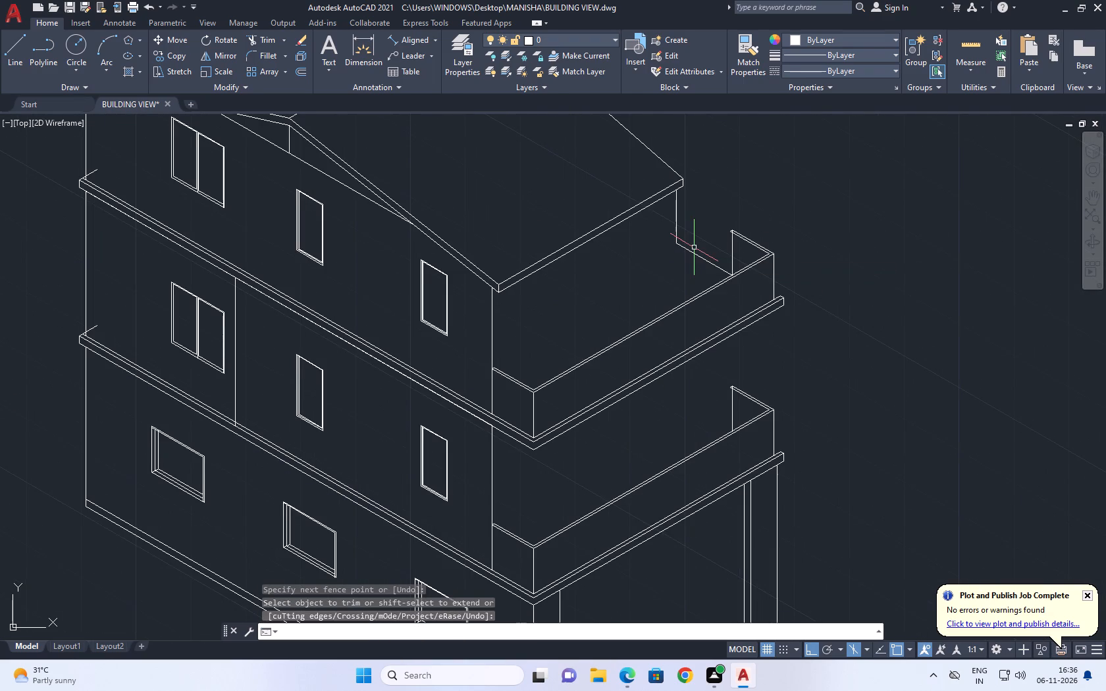
Draw a closed 4' by 4' isometric window outline on the top-floor side wall between the side eave and the parapet.
{"action": "middle_click_drag", "start_coordinate": [695, 266], "coordinate": [698, 280]}
{"action": "scroll", "coordinate": [582, 386], "scroll_direction": "up", "scroll_amount": 1}
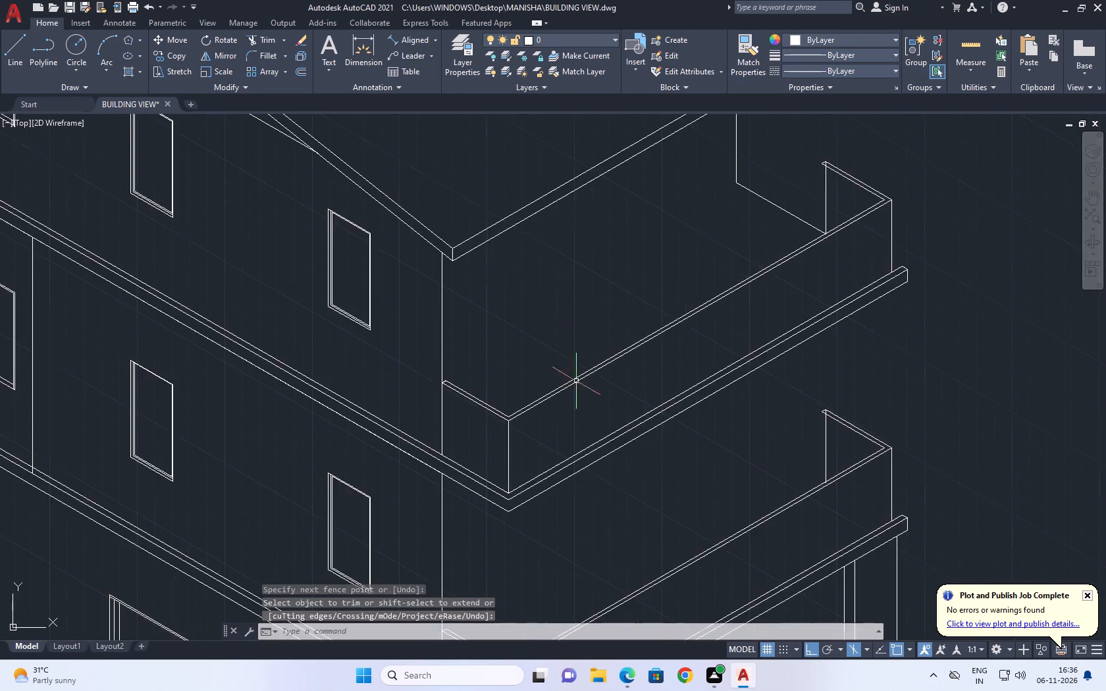
{"action": "scroll", "coordinate": [537, 342], "scroll_direction": "up", "scroll_amount": 1}
{"action": "scroll", "coordinate": [778, 280], "scroll_direction": "up", "scroll_amount": 1}
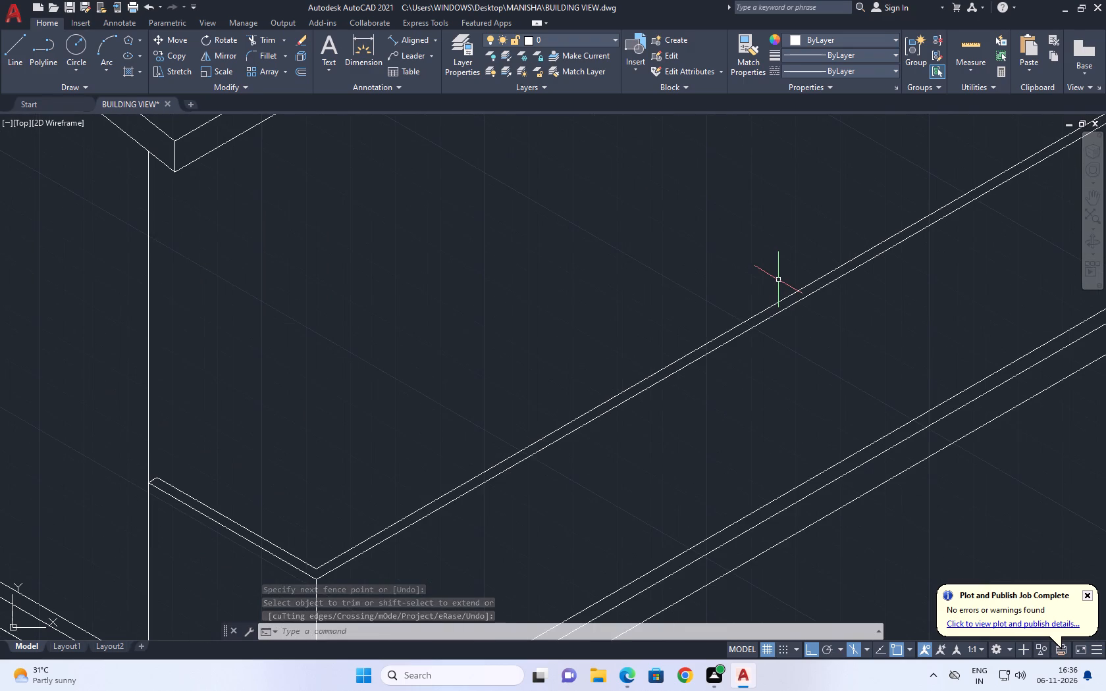
{"action": "scroll", "coordinate": [767, 274], "scroll_direction": "down", "scroll_amount": 2}
{"action": "middle_click_drag", "start_coordinate": [797, 243], "coordinate": [774, 290]}
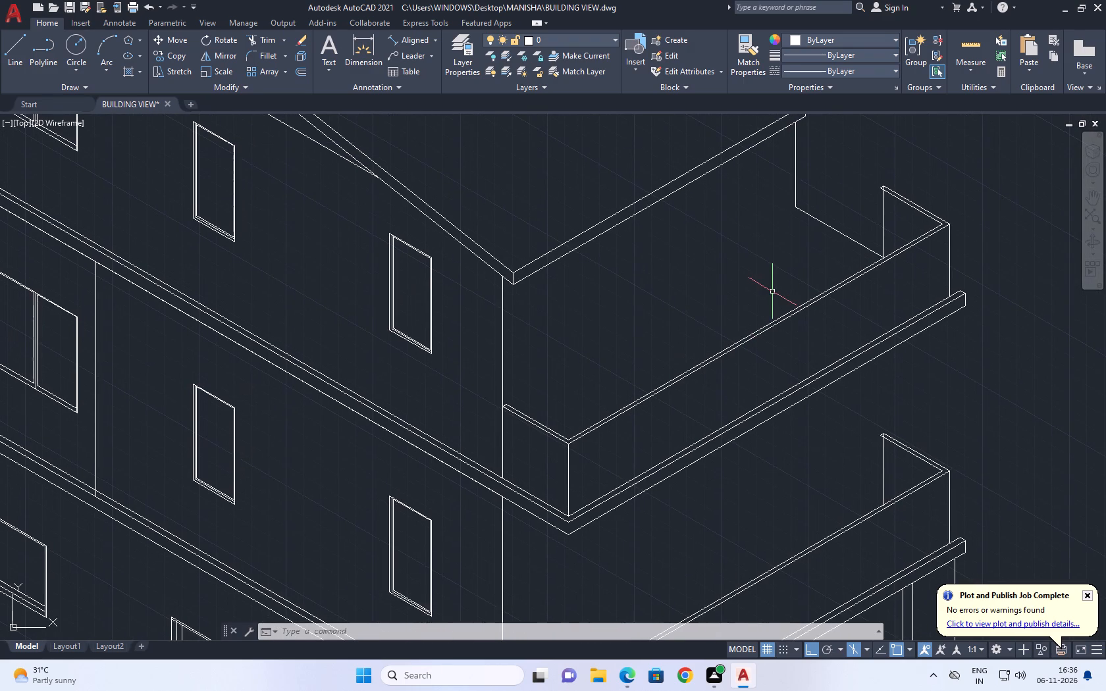
{"action": "key", "text": "l"}
{"action": "key", "text": "space"}
{"action": "left_click", "coordinate": [591, 380]}
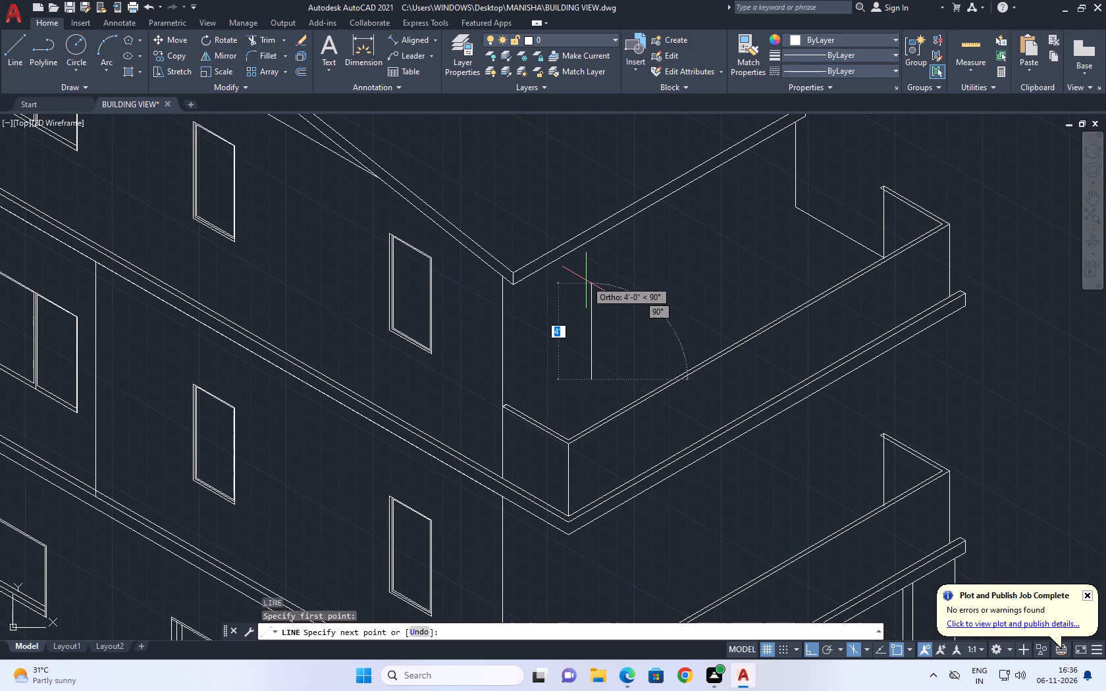
{"action": "left_click", "coordinate": [586, 280]}
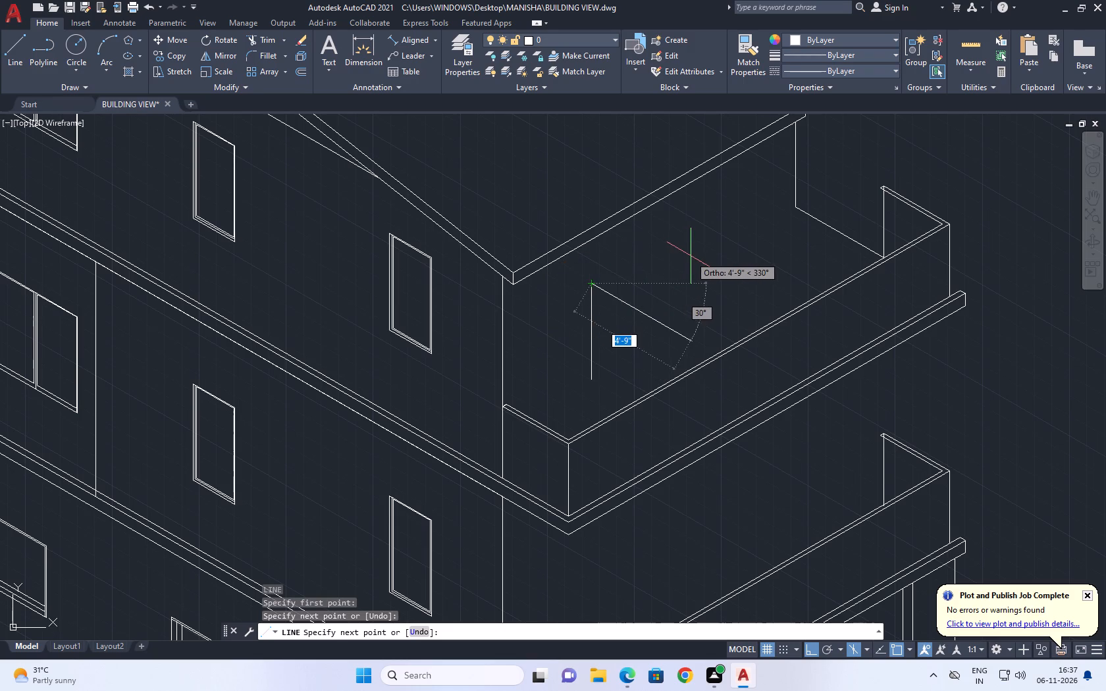
{"action": "key", "text": "F5"}
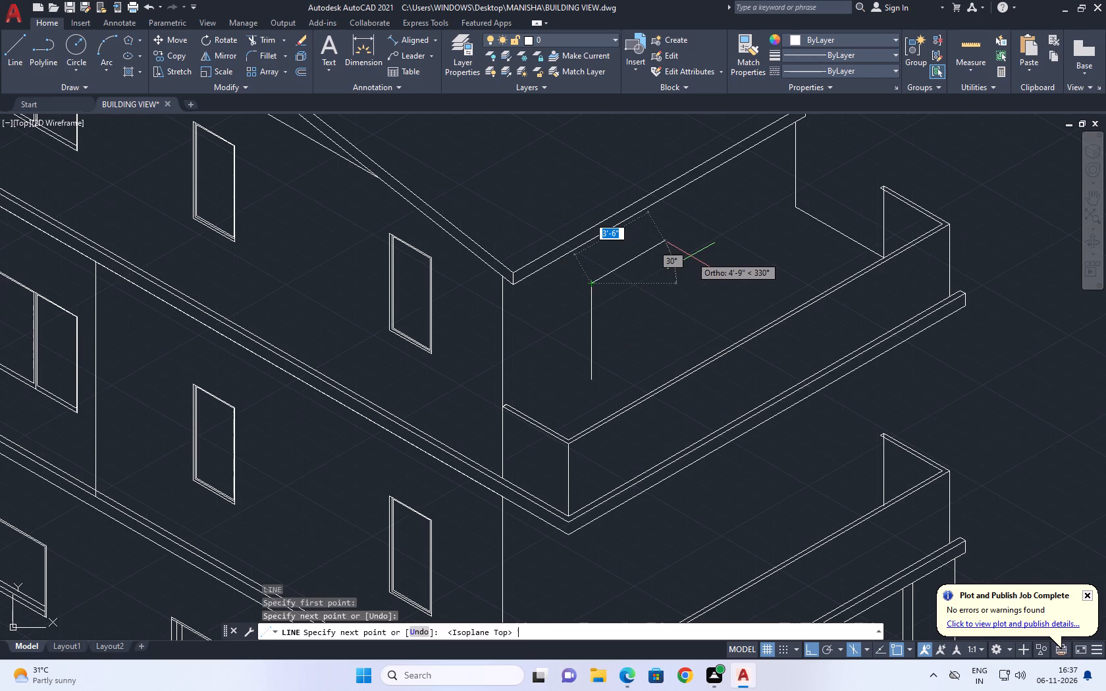
{"action": "type", "text": "4'"}
{"action": "key", "text": "Return"}
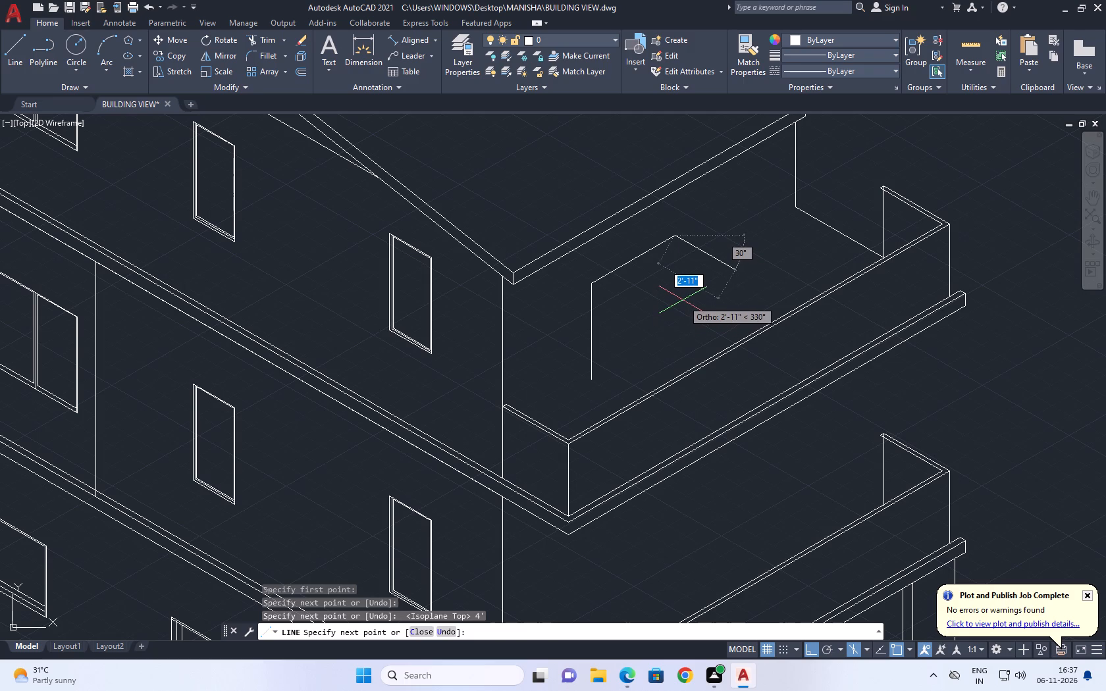
{"action": "key", "text": "F5"}
{"action": "key", "text": "4"}
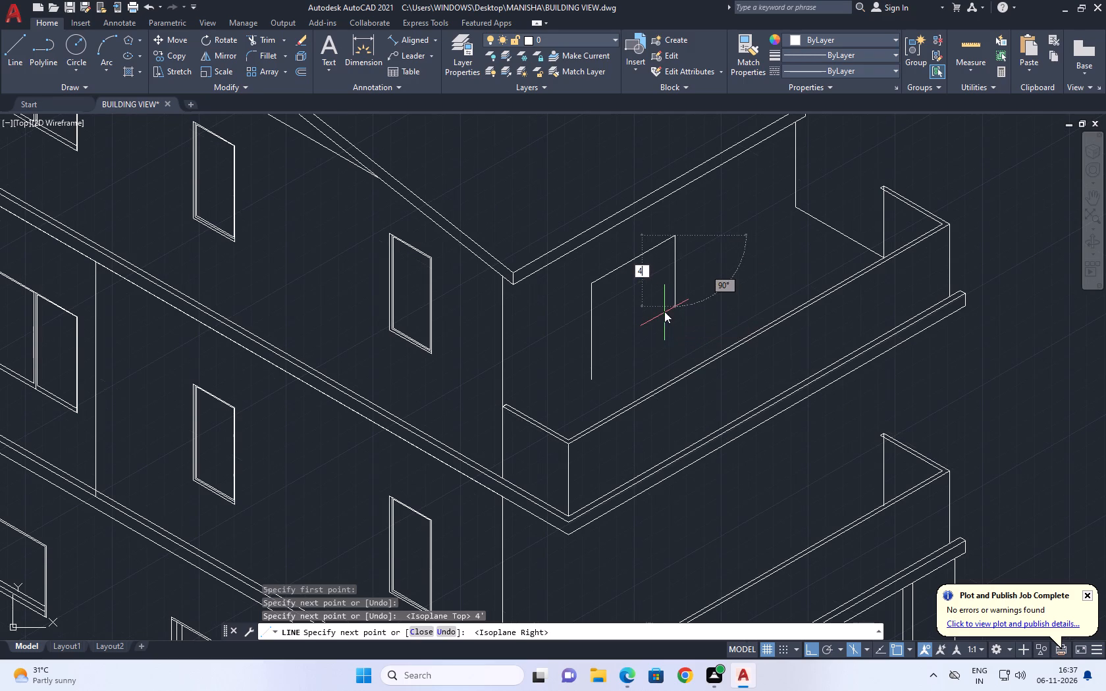
{"action": "key", "text": "apostrophe"}
{"action": "key", "text": "Return"}
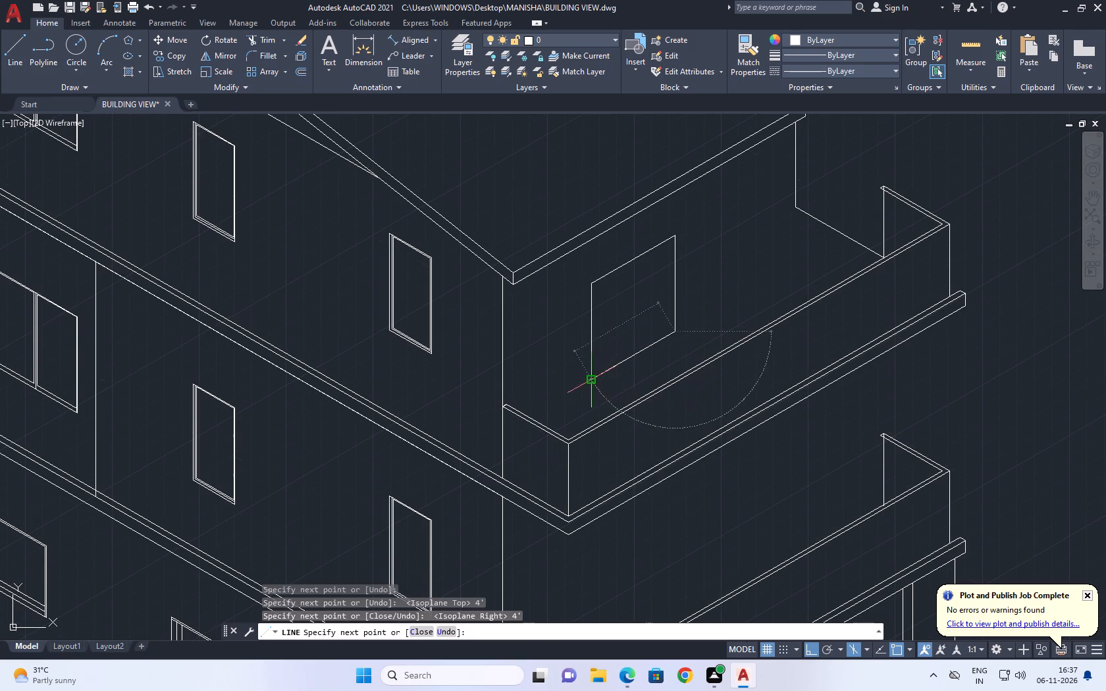
{"action": "left_click", "coordinate": [591, 377]}
{"action": "key", "text": "space"}
Divide the new window's top edge into 3 segments.
{"action": "left_click_drag", "start_coordinate": [618, 256], "coordinate": [609, 270]}
{"action": "left_click", "coordinate": [603, 276]}
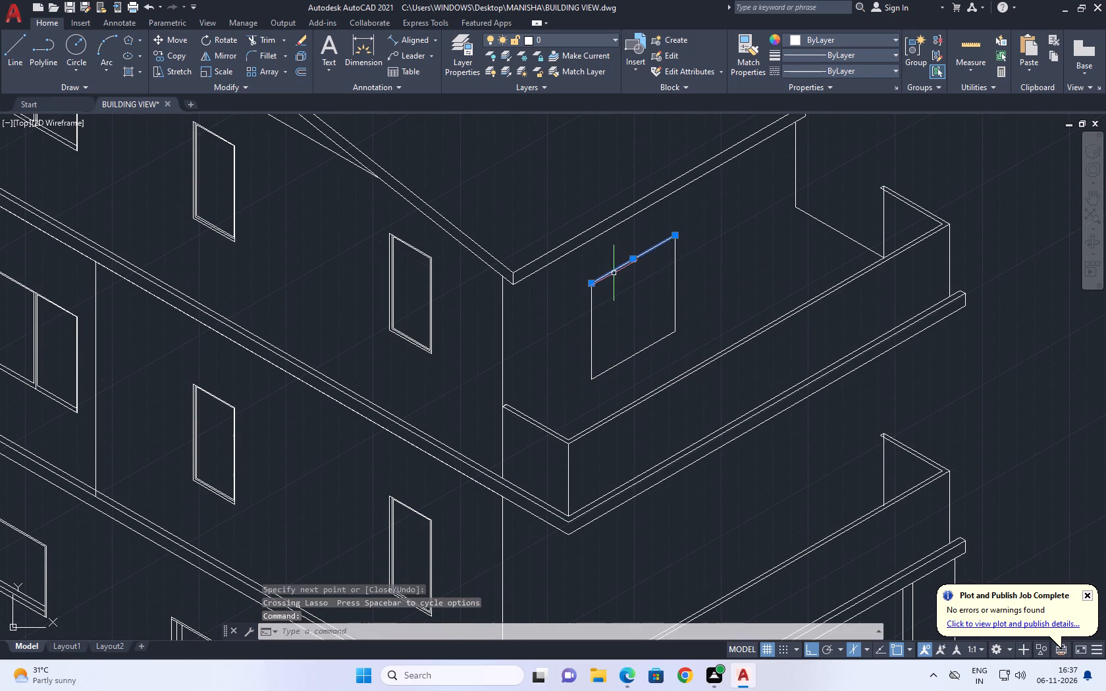
{"action": "key", "text": "d"}
{"action": "key", "text": "i"}
{"action": "type", "text": "V"}
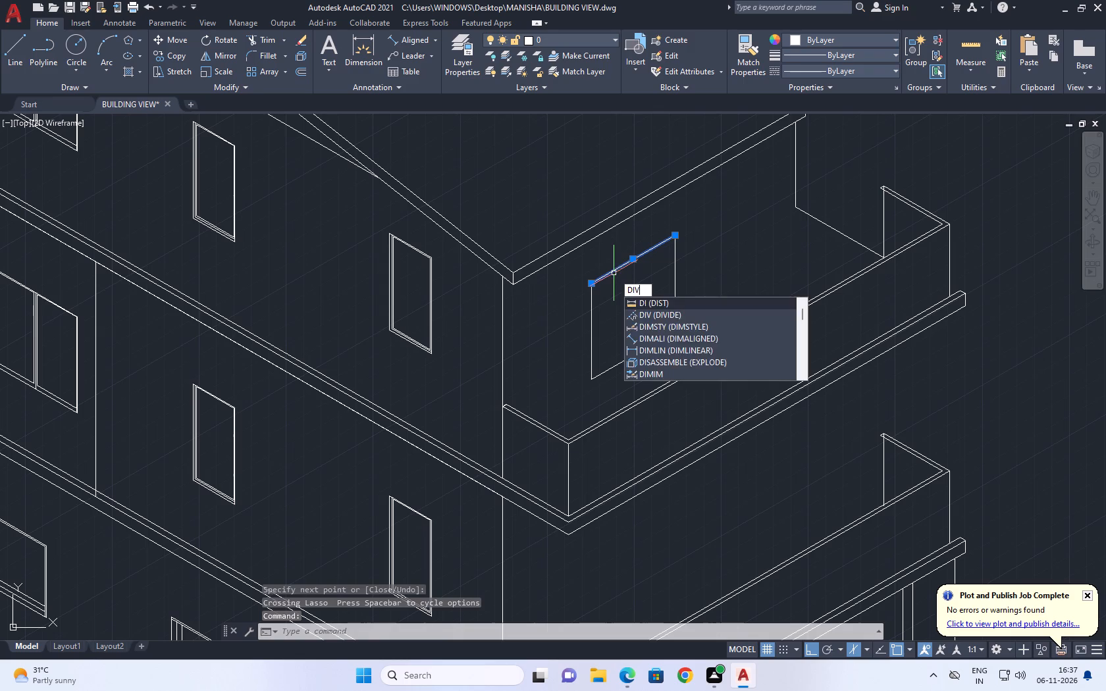
{"action": "key", "text": "space"}
{"action": "left_click", "coordinate": [633, 259]}
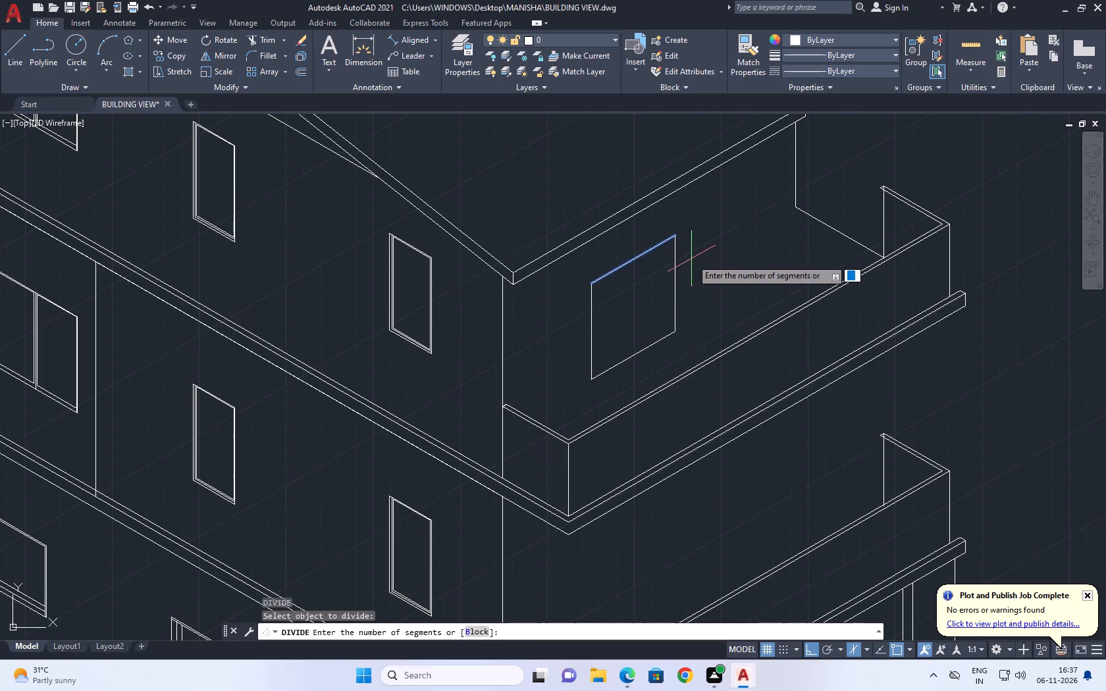
{"action": "key", "text": "l"}
{"action": "key", "text": "space"}
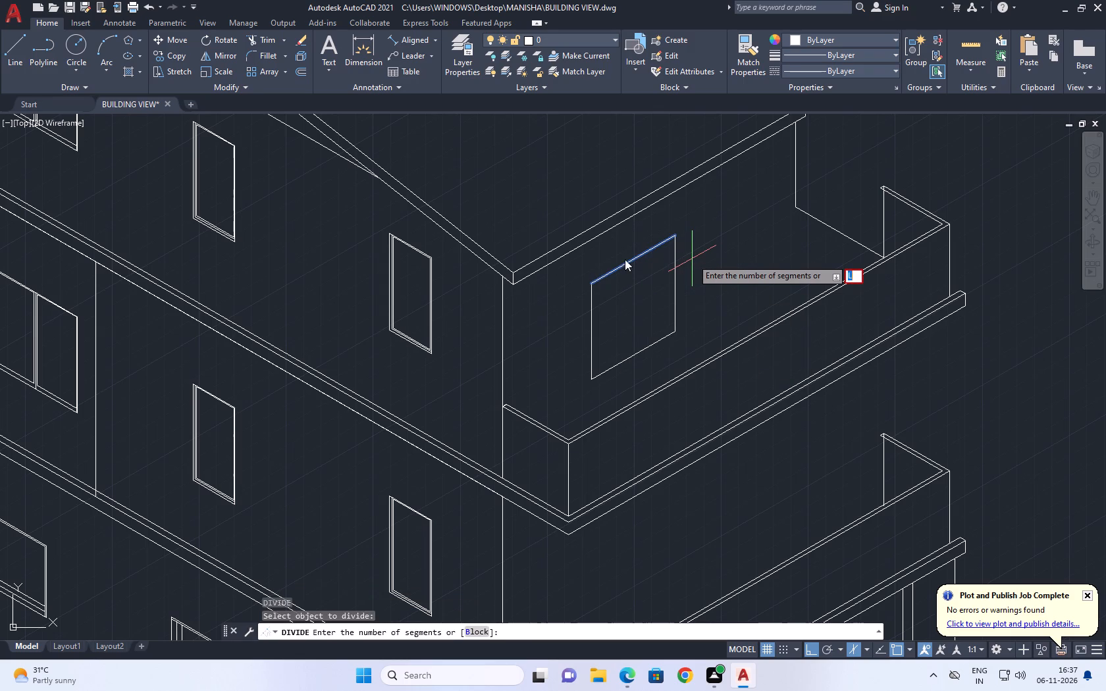
{"action": "key", "text": "space"}
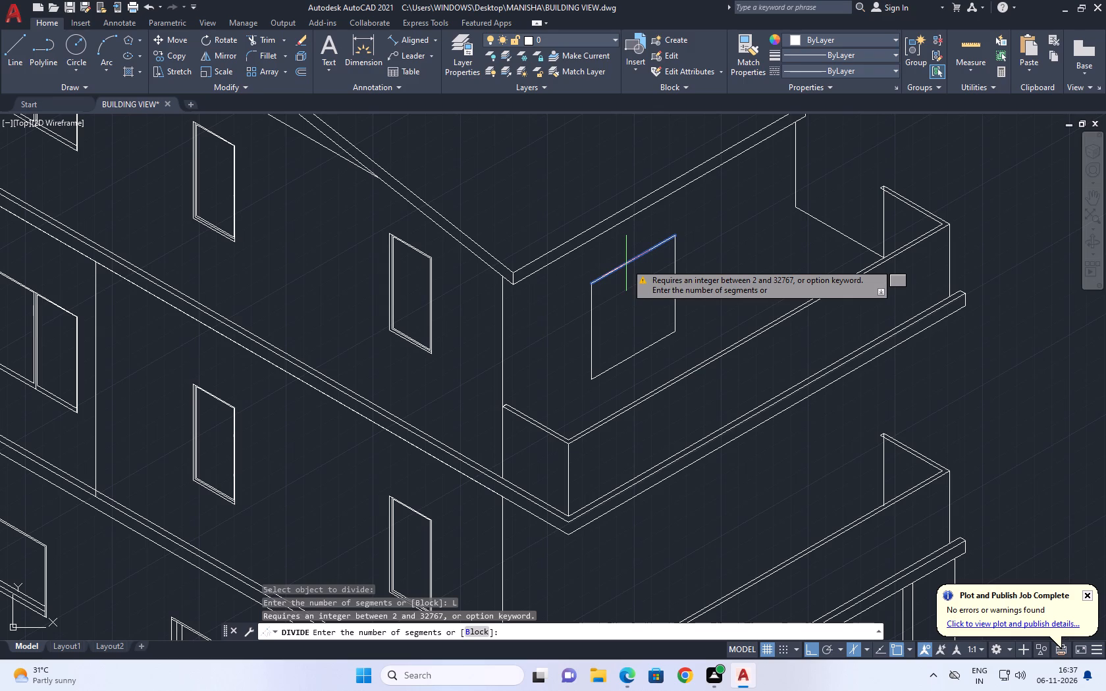
{"action": "key", "text": "3"}
{"action": "key", "text": "space"}
Draw two vertical lines from the window top edge's division points down past its bottom edge.
{"action": "key", "text": "semicolon"}
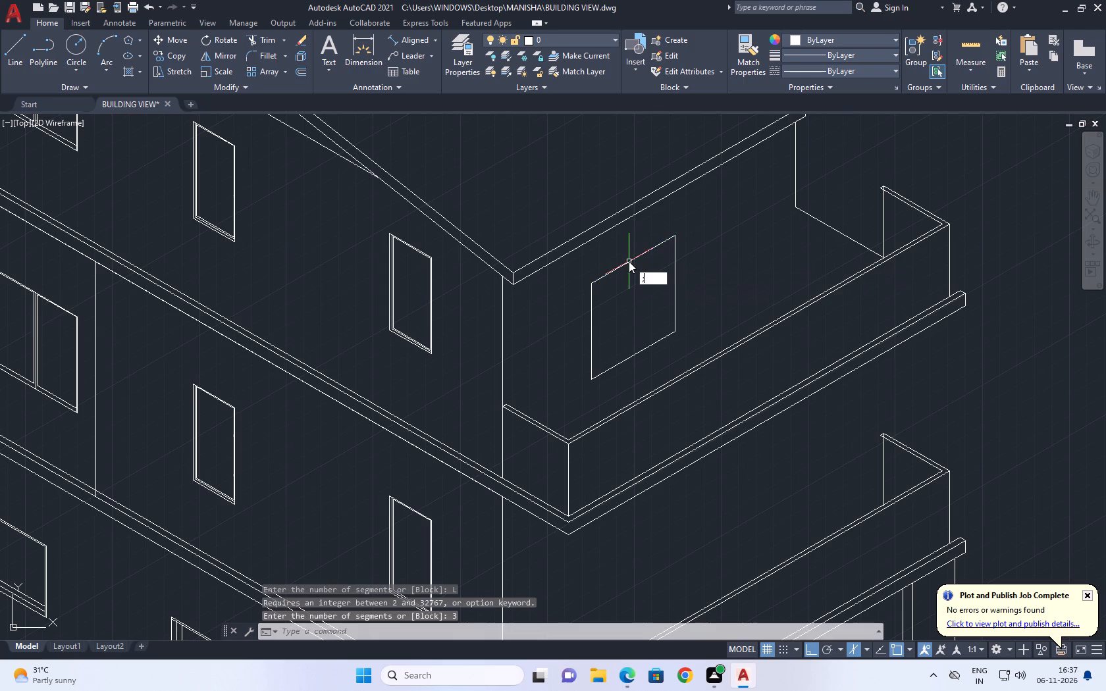
{"action": "key", "text": "BackSpace"}
{"action": "type", "text": "L"}
{"action": "key", "text": "space"}
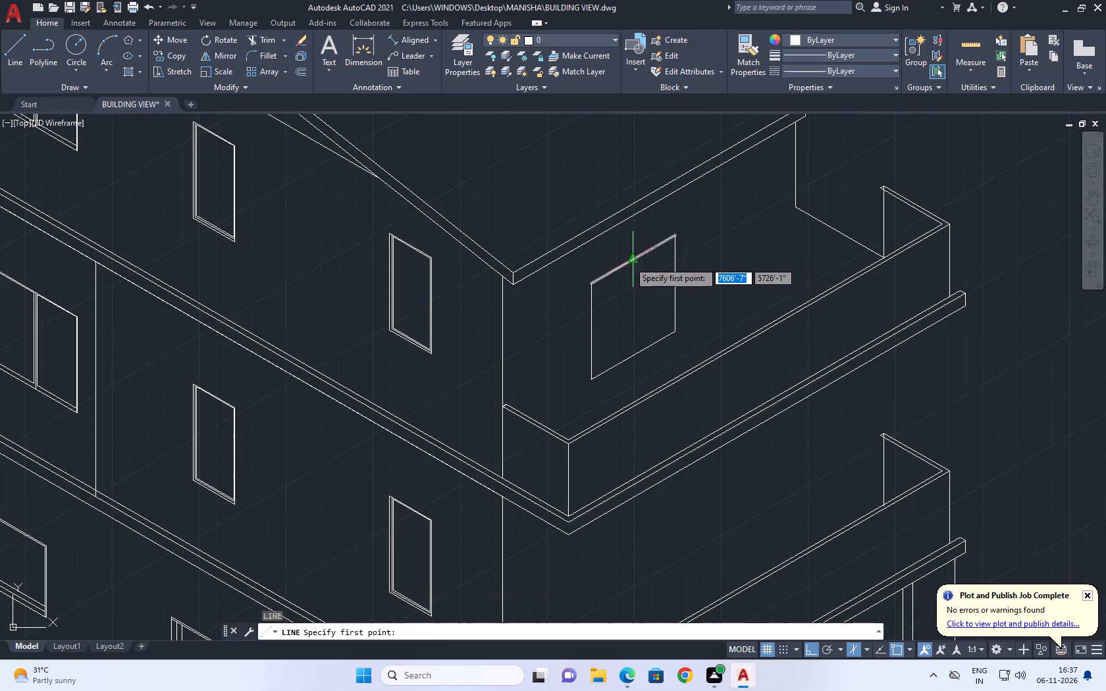
{"action": "left_click", "coordinate": [618, 267]}
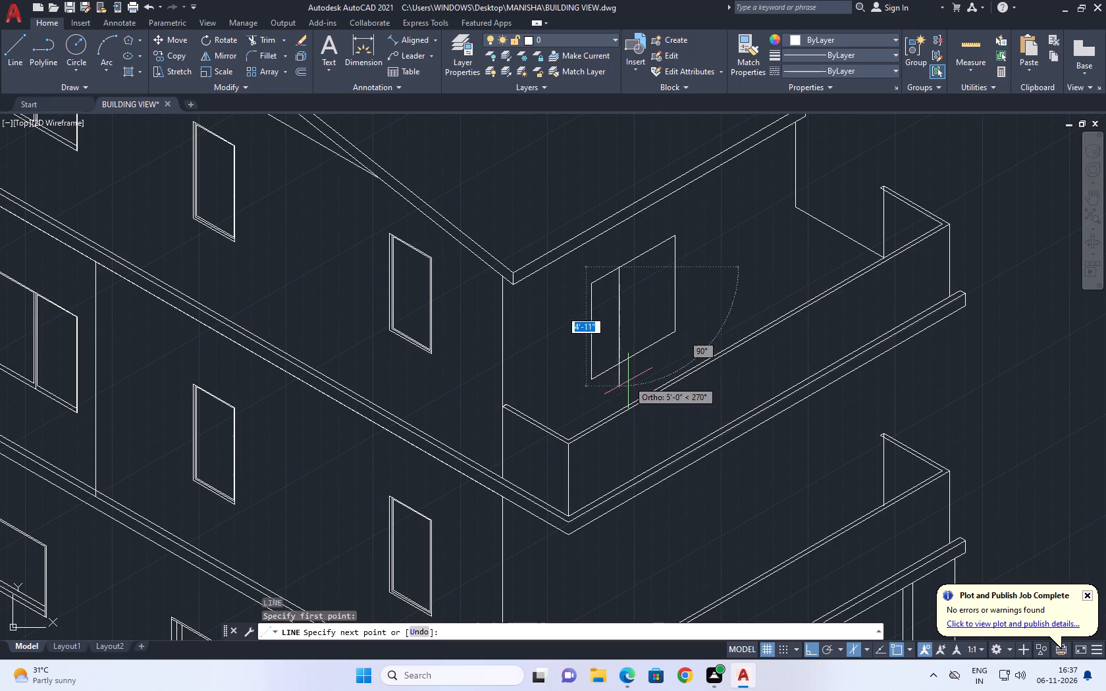
{"action": "left_click", "coordinate": [628, 380]}
{"action": "key", "text": "space"}
{"action": "key", "text": "space"}
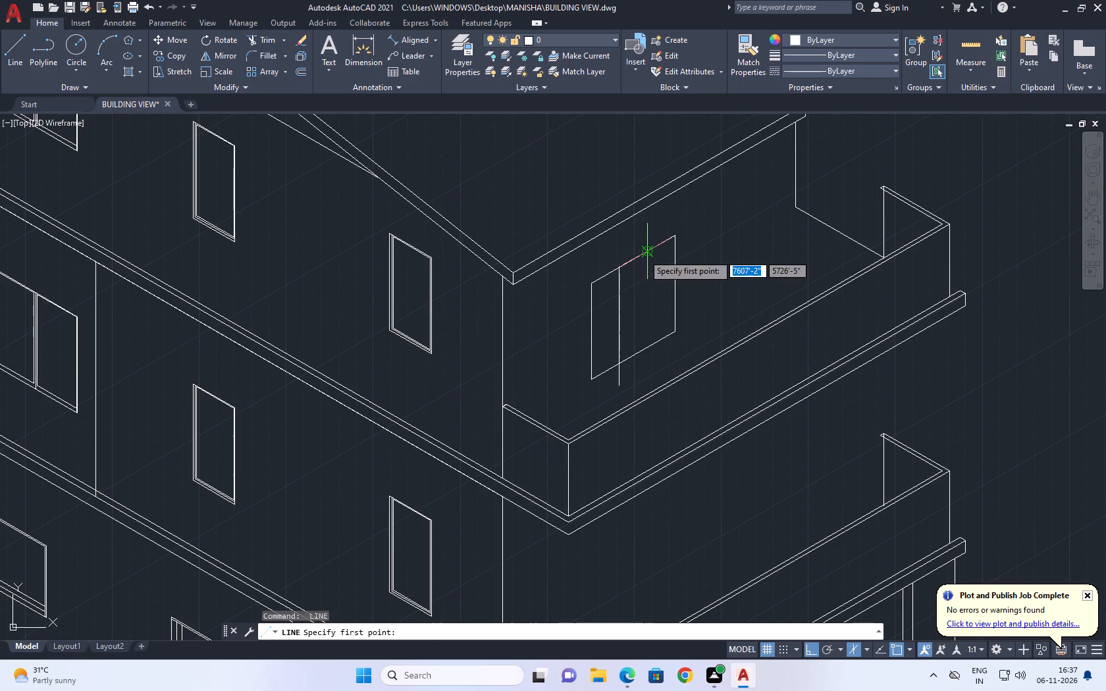
{"action": "left_click_drag", "start_coordinate": [643, 254], "coordinate": [645, 261]}
{"action": "scroll", "coordinate": [634, 371], "scroll_direction": "up", "scroll_amount": 3}
{"action": "left_click", "coordinate": [684, 347]}
{"action": "key", "text": "space"}
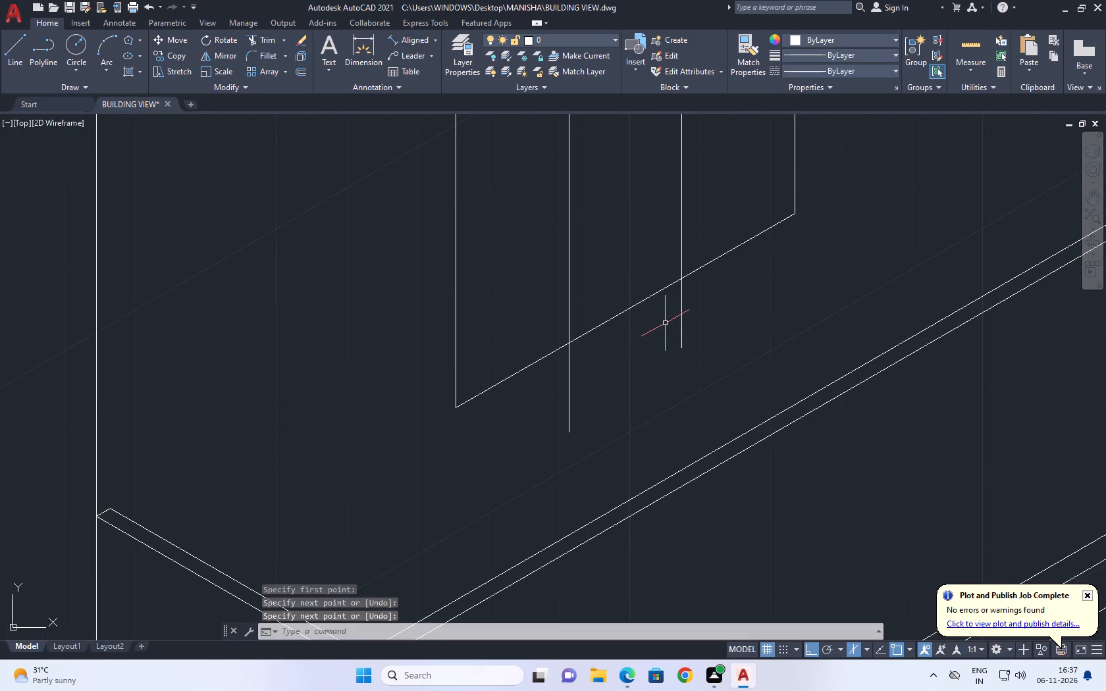
Trim the overrunning ends of the two vertical divider lines below the new window's bottom edge.
{"action": "type", "text": "TR"}
{"action": "key", "text": "space"}
{"action": "left_click", "coordinate": [701, 307]}
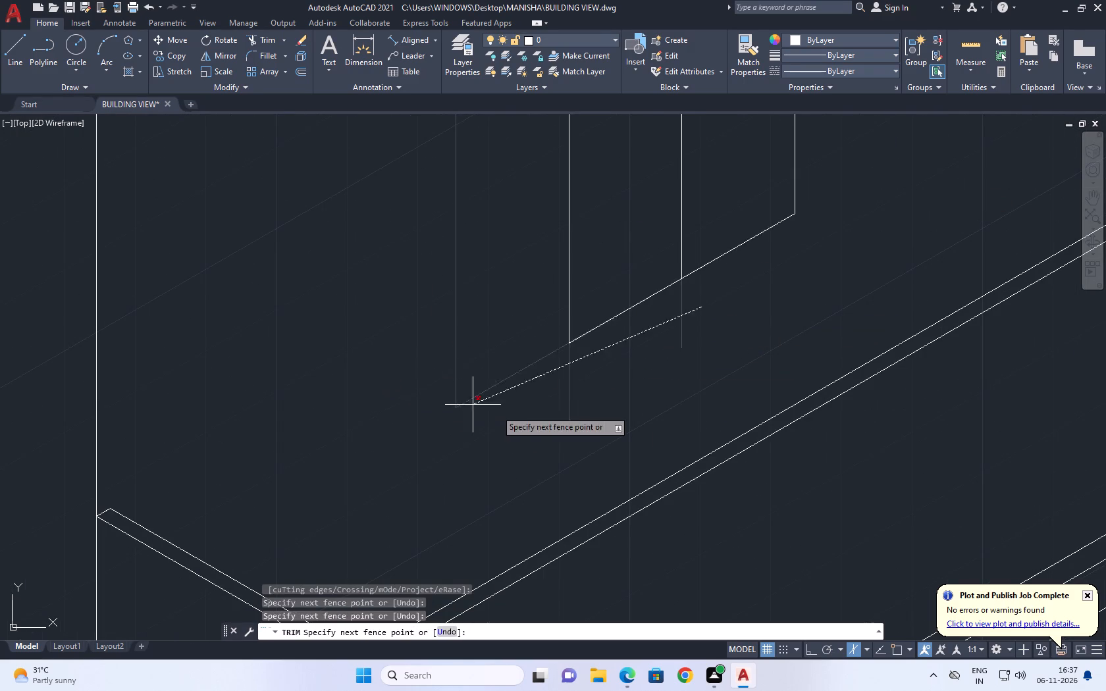
{"action": "left_click", "coordinate": [489, 423]}
{"action": "key", "text": "space"}
Copy the new window's right vertical edge 2" inward along its top edge, switching to the left isoplane.
{"action": "scroll", "coordinate": [741, 299], "scroll_direction": "down", "scroll_amount": 4}
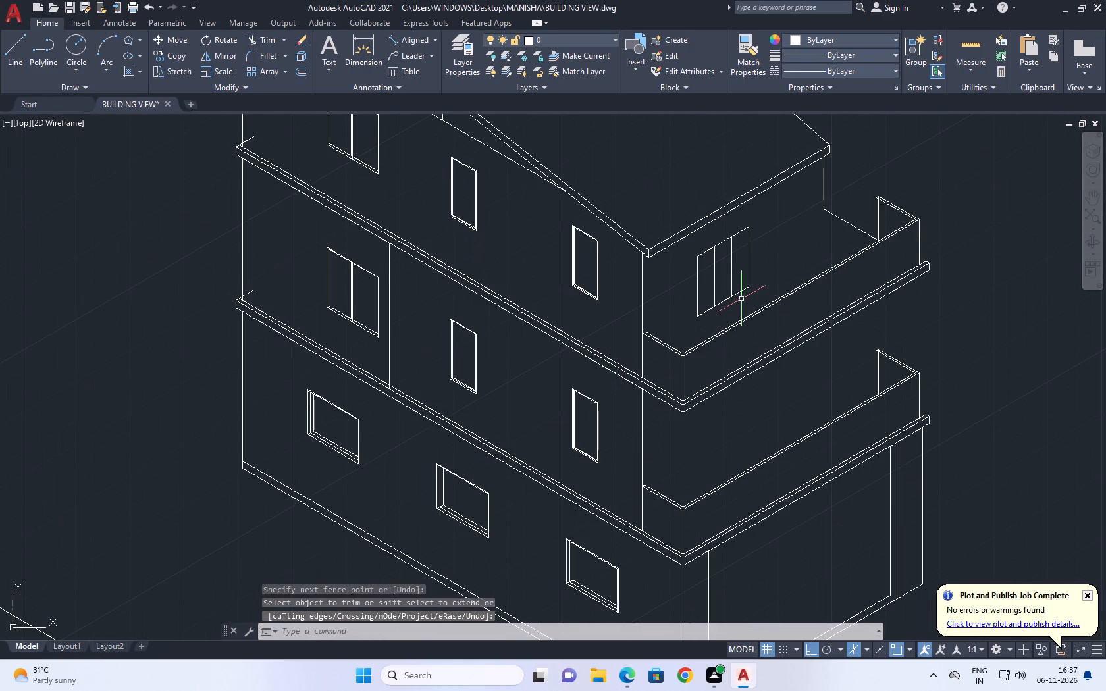
{"action": "scroll", "coordinate": [750, 232], "scroll_direction": "up", "scroll_amount": 1}
{"action": "left_click", "coordinate": [749, 240]}
{"action": "left_click", "coordinate": [741, 254]}
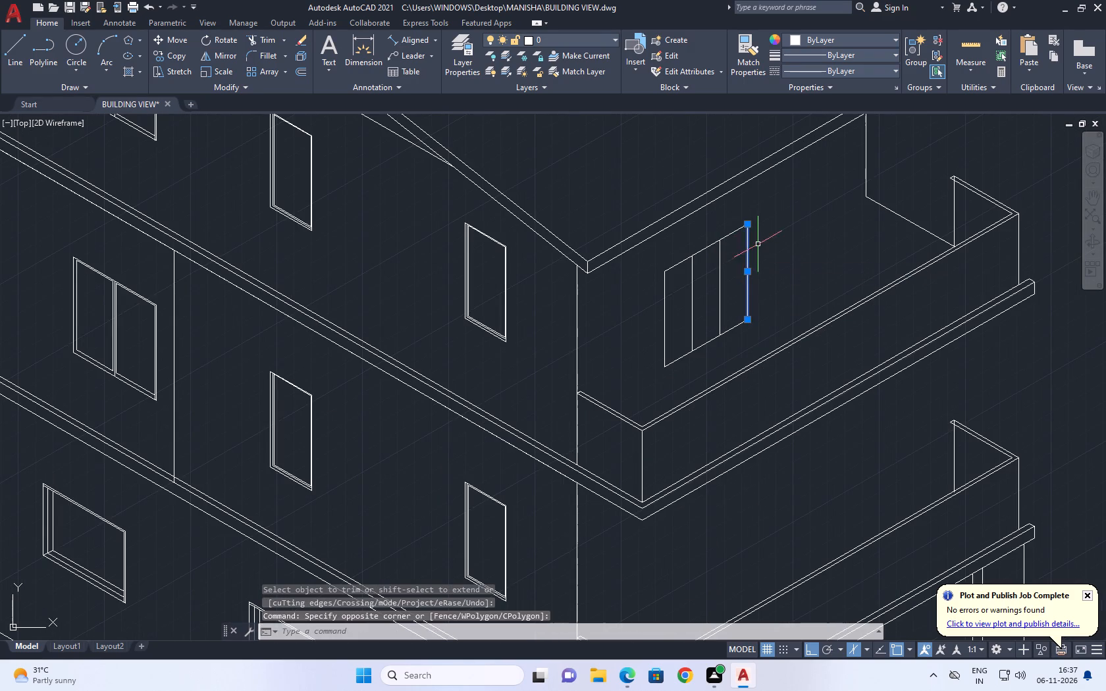
{"action": "key", "text": "c"}
{"action": "key", "text": "o"}
{"action": "scroll", "coordinate": [737, 232], "scroll_direction": "up", "scroll_amount": 3}
{"action": "key", "text": "space"}
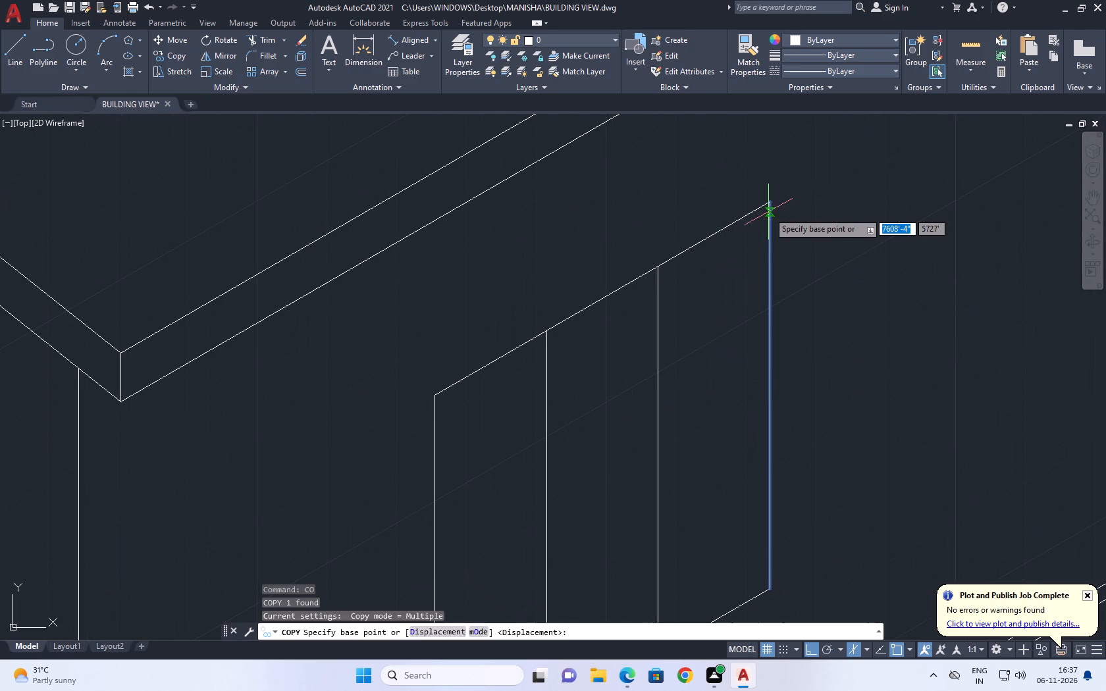
{"action": "left_click", "coordinate": [768, 205]}
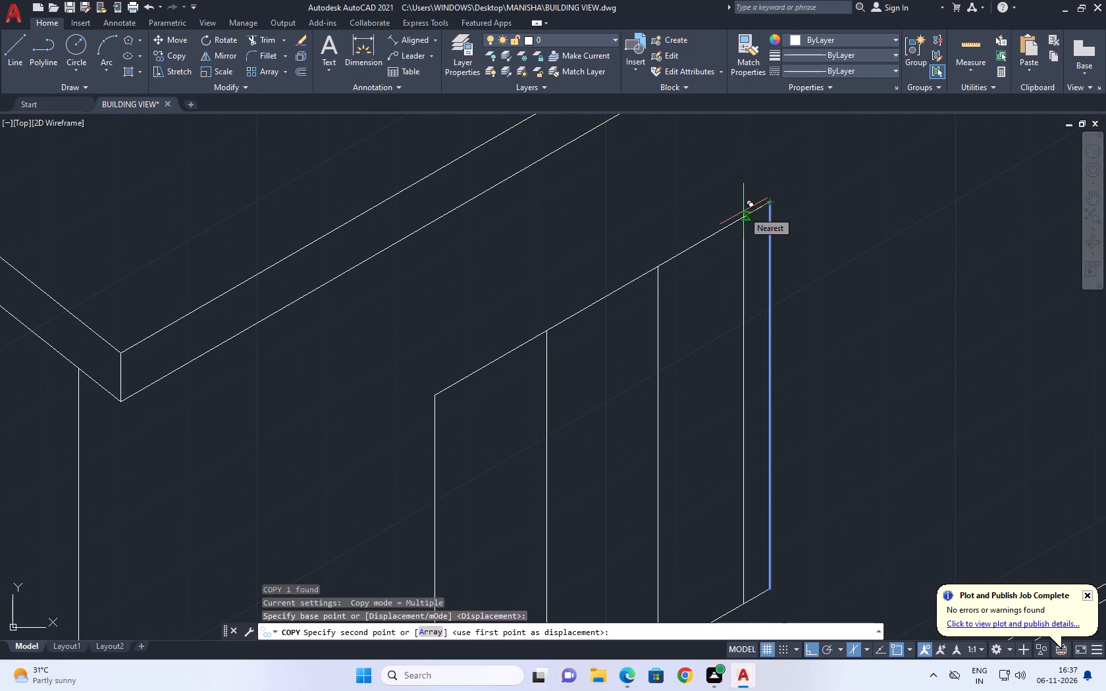
{"action": "key", "text": "F5"}
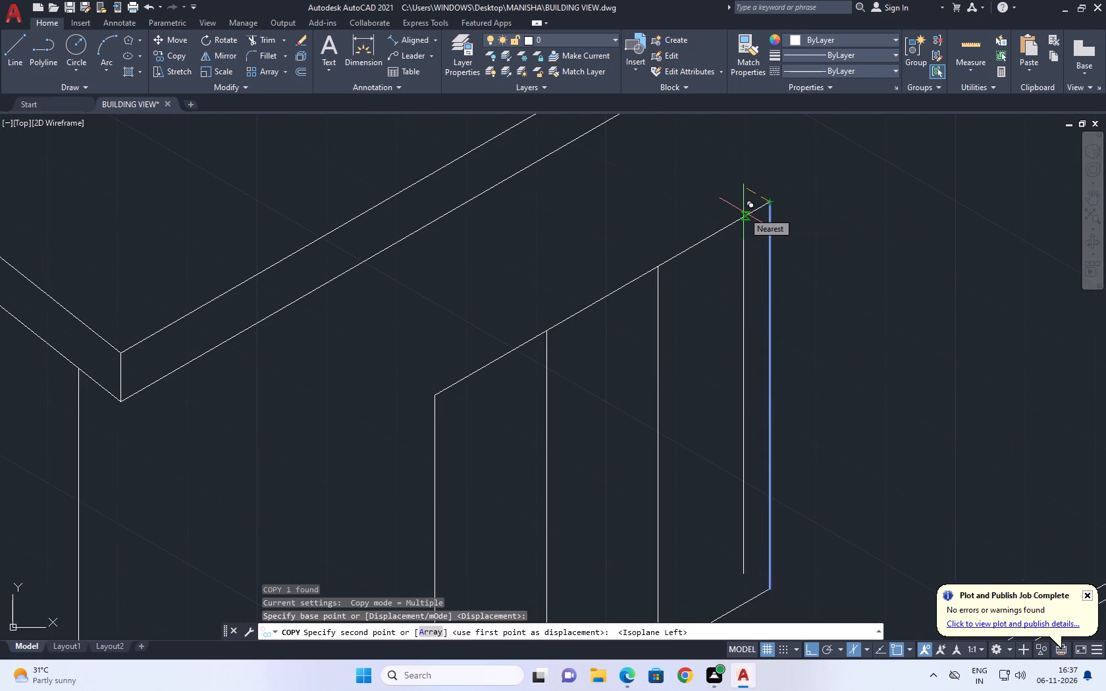
{"action": "type", "text": "0."}
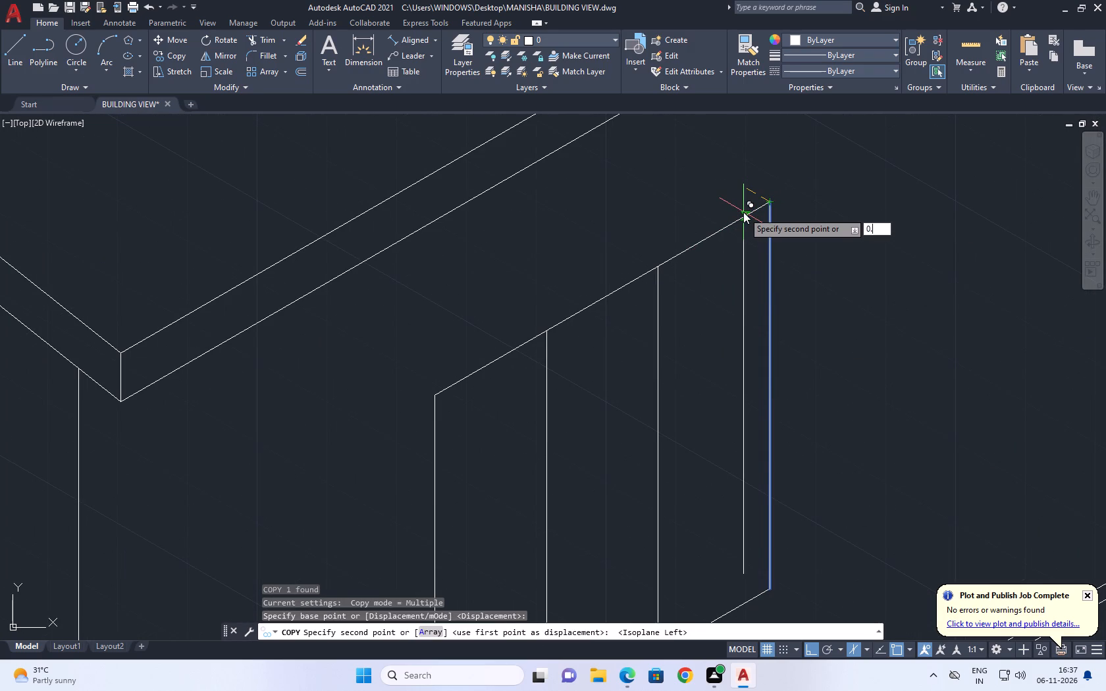
{"action": "key", "text": "BackSpace"}
{"action": "key", "text": "BackSpace"}
{"action": "key", "text": "2"}
{"action": "key", "text": "Return"}
{"action": "key", "text": "space"}
Copy the window's left vertical edge from its top end by 0.05, undo that placement, and place the copy at 0.5 along the left isoplane.
{"action": "middle_click_drag", "start_coordinate": [618, 419], "coordinate": [671, 252]}
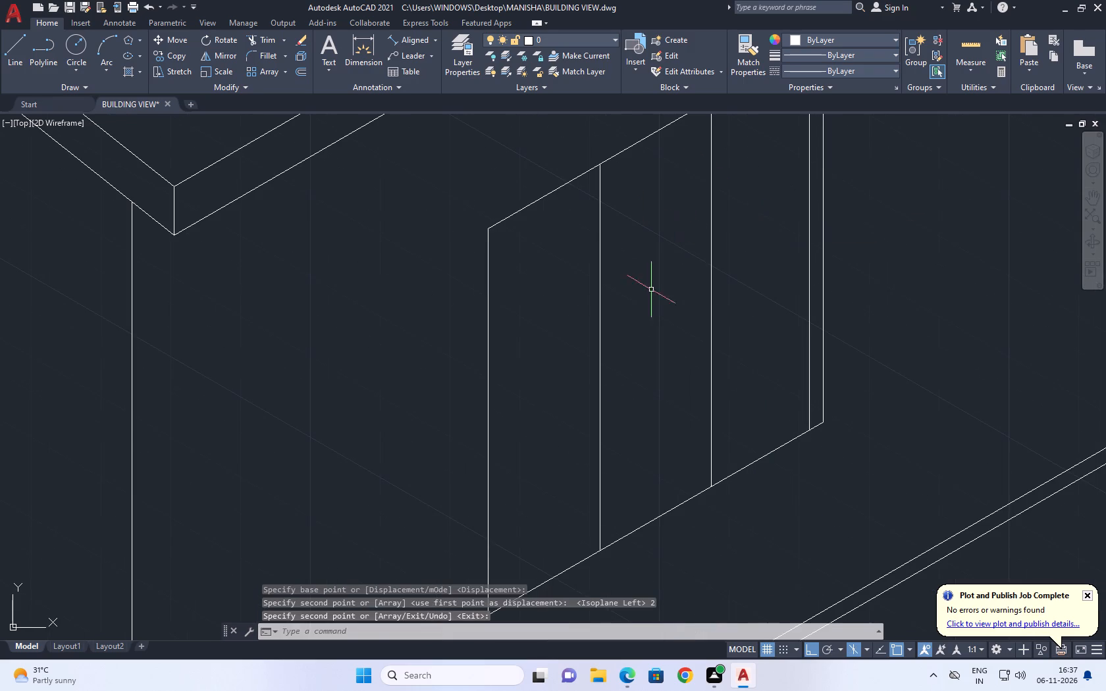
{"action": "left_click", "coordinate": [487, 372]}
{"action": "left_click", "coordinate": [455, 371]}
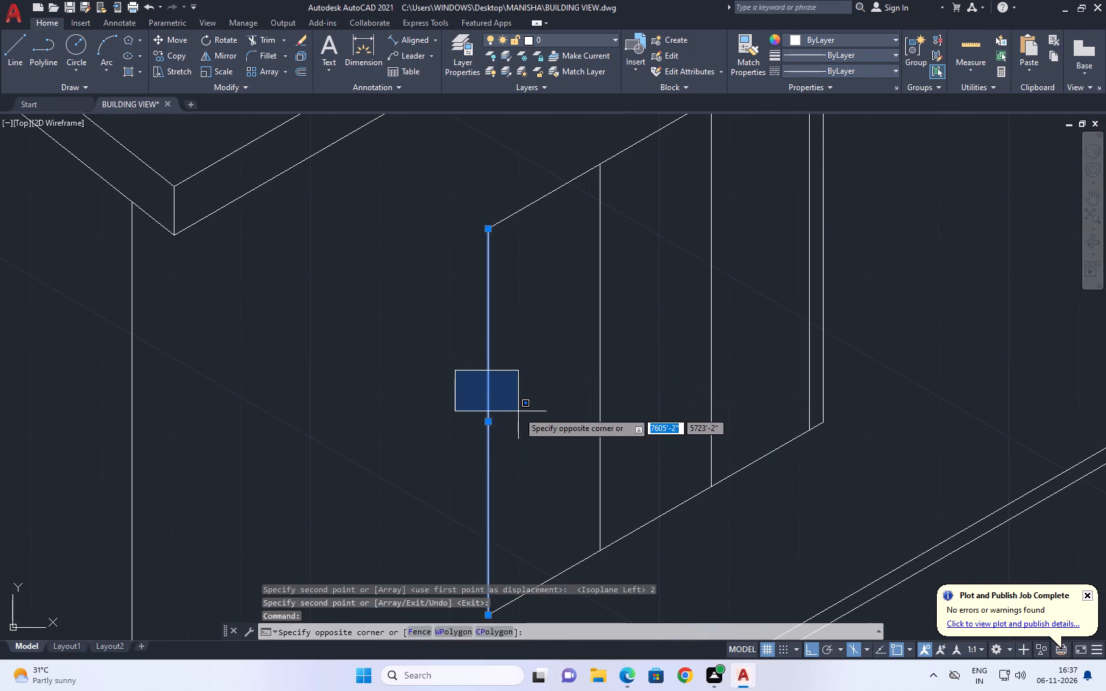
{"action": "scroll", "coordinate": [518, 411], "scroll_direction": "down", "scroll_amount": 2}
{"action": "middle_click_drag", "start_coordinate": [536, 407], "coordinate": [596, 371]}
{"action": "left_click", "coordinate": [556, 372]}
{"action": "middle_click_drag", "start_coordinate": [641, 373], "coordinate": [597, 410]}
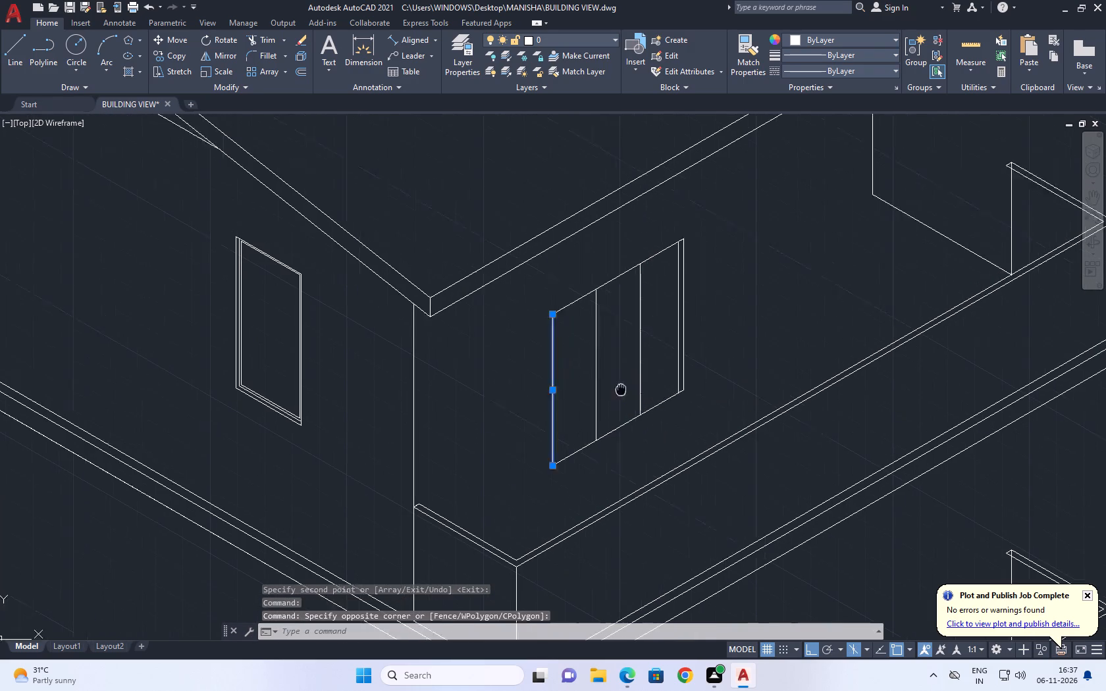
{"action": "middle_click_drag", "start_coordinate": [597, 410], "coordinate": [575, 422]}
{"action": "key", "text": "c"}
{"action": "scroll", "coordinate": [577, 413], "scroll_direction": "up", "scroll_amount": 1}
{"action": "key", "text": "o"}
{"action": "key", "text": "space"}
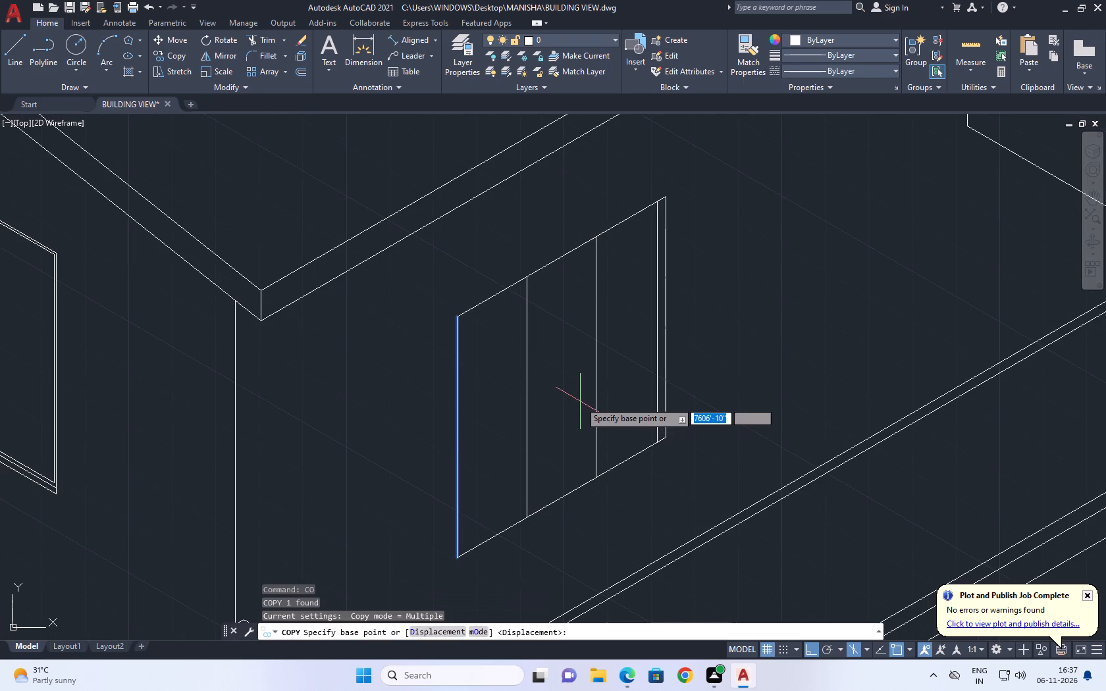
{"action": "scroll", "coordinate": [580, 399], "scroll_direction": "up", "scroll_amount": 1}
{"action": "scroll", "coordinate": [367, 263], "scroll_direction": "up", "scroll_amount": 2}
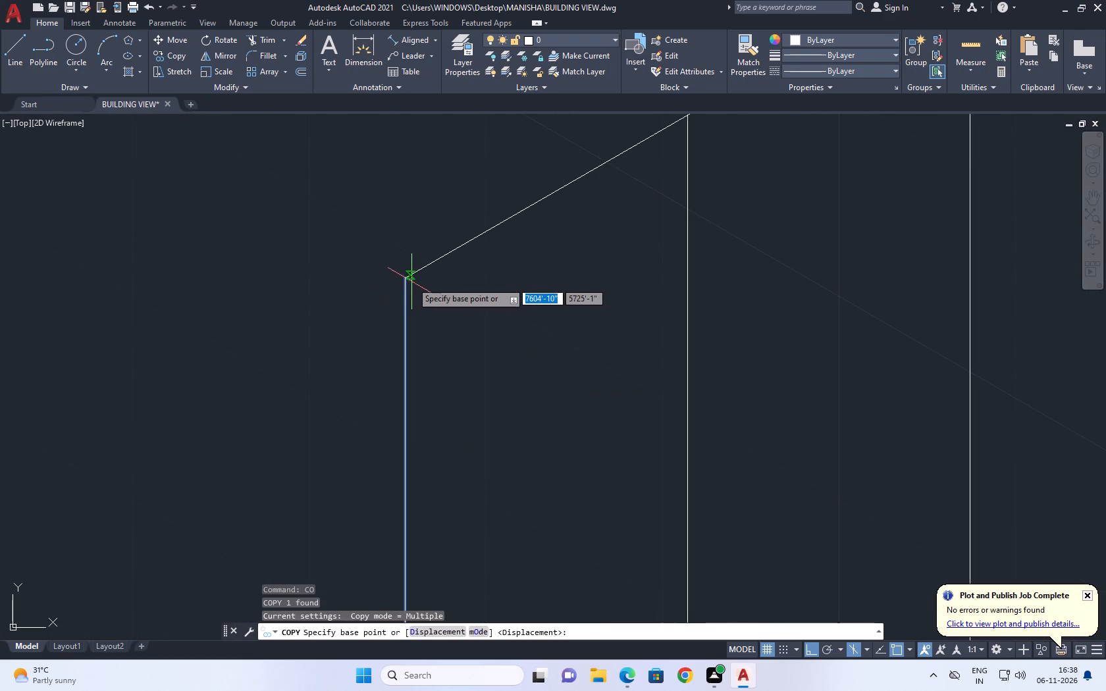
{"action": "left_click", "coordinate": [404, 279]}
{"action": "type", "text": "0."}
{"action": "type", "text": "05"}
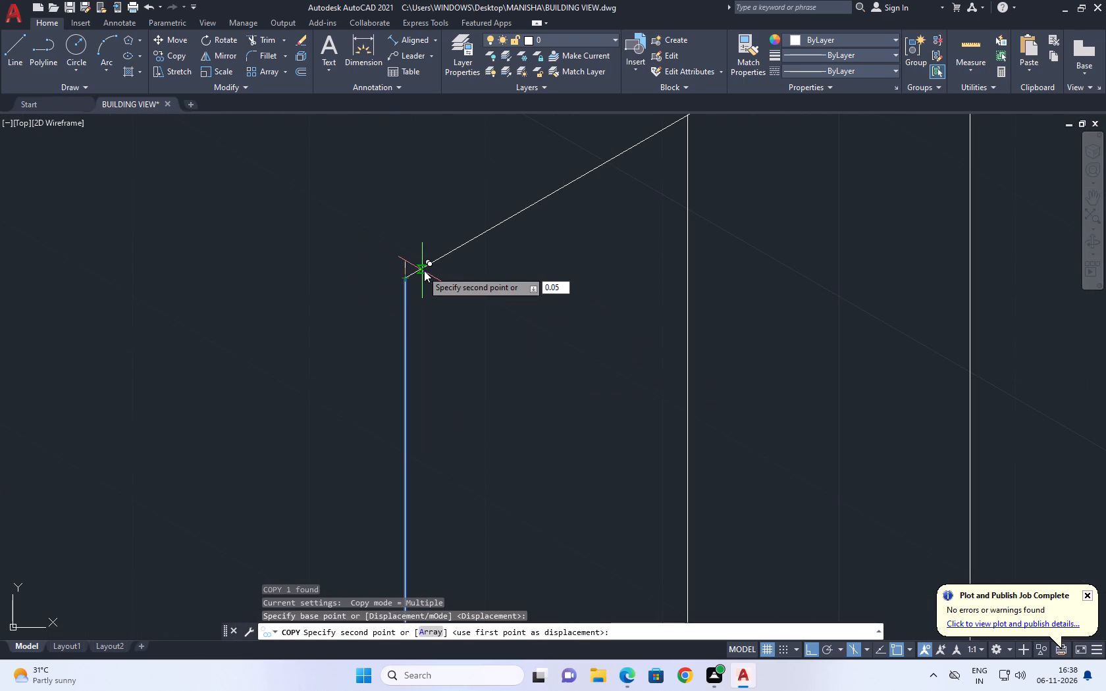
{"action": "key", "text": "Return"}
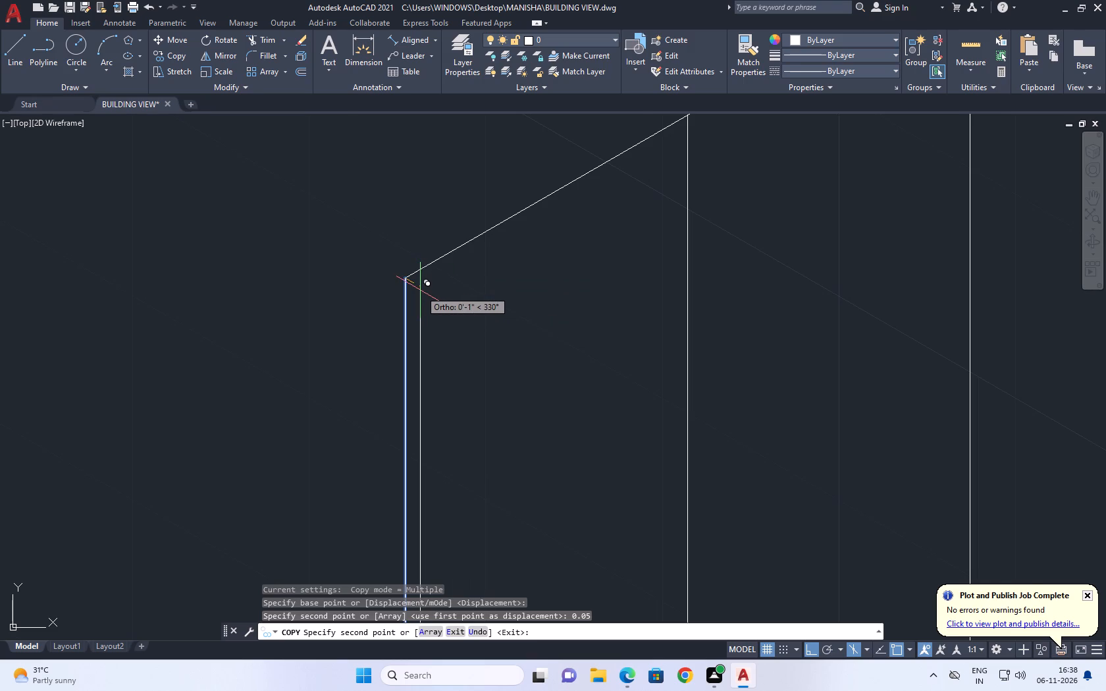
{"action": "key", "text": "ctrl+z"}
{"action": "scroll", "coordinate": [470, 303], "scroll_direction": "up", "scroll_amount": 2}
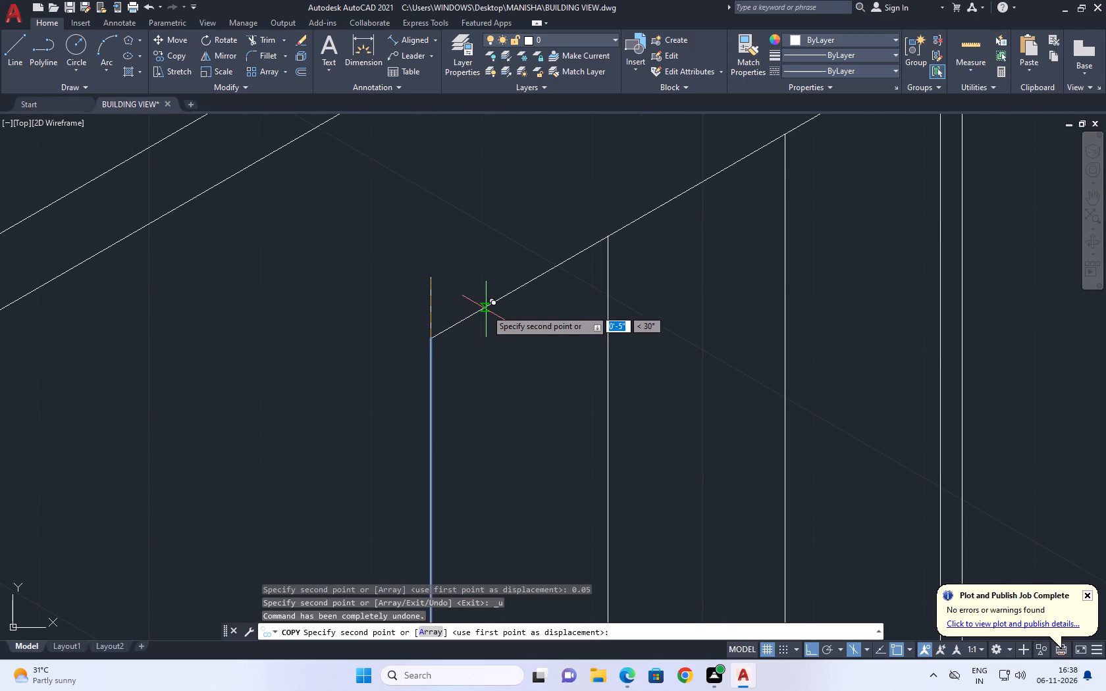
{"action": "key", "text": "0"}
{"action": "key", "text": "period"}
{"action": "key", "text": "5"}
{"action": "key", "text": "Return"}
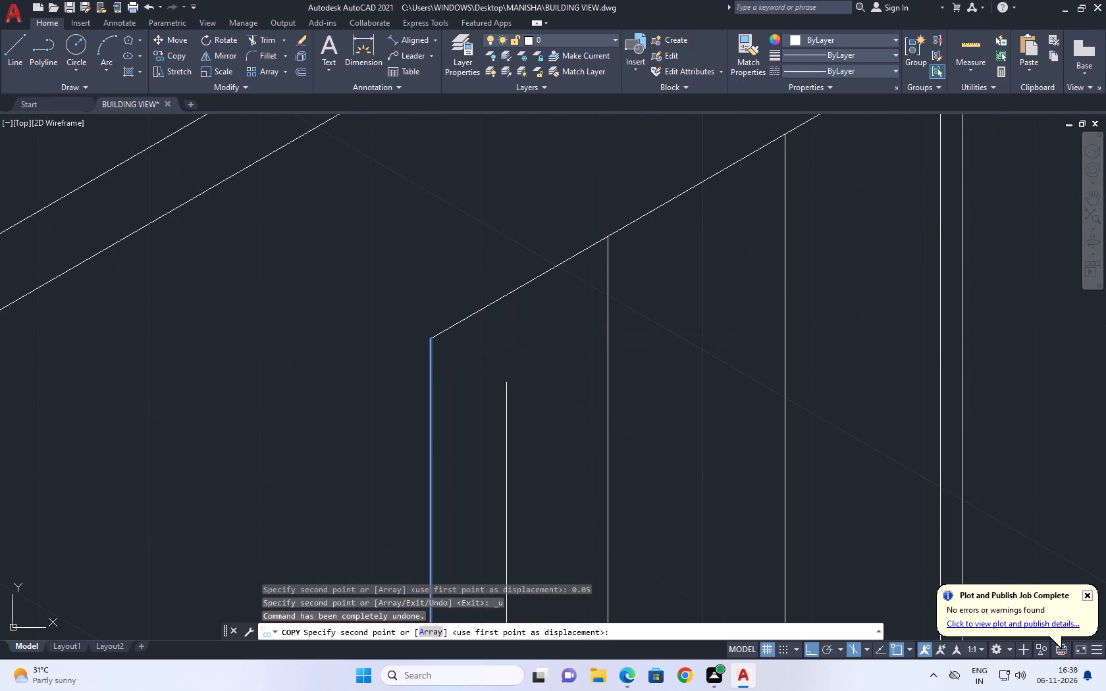
{"action": "key", "text": "Escape"}
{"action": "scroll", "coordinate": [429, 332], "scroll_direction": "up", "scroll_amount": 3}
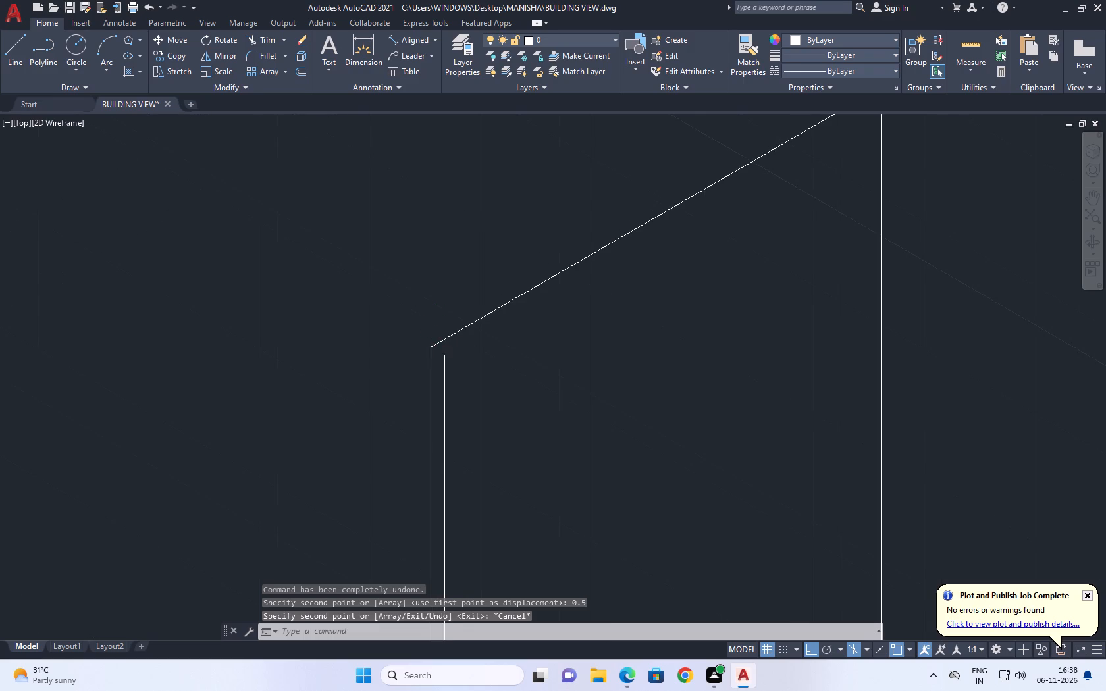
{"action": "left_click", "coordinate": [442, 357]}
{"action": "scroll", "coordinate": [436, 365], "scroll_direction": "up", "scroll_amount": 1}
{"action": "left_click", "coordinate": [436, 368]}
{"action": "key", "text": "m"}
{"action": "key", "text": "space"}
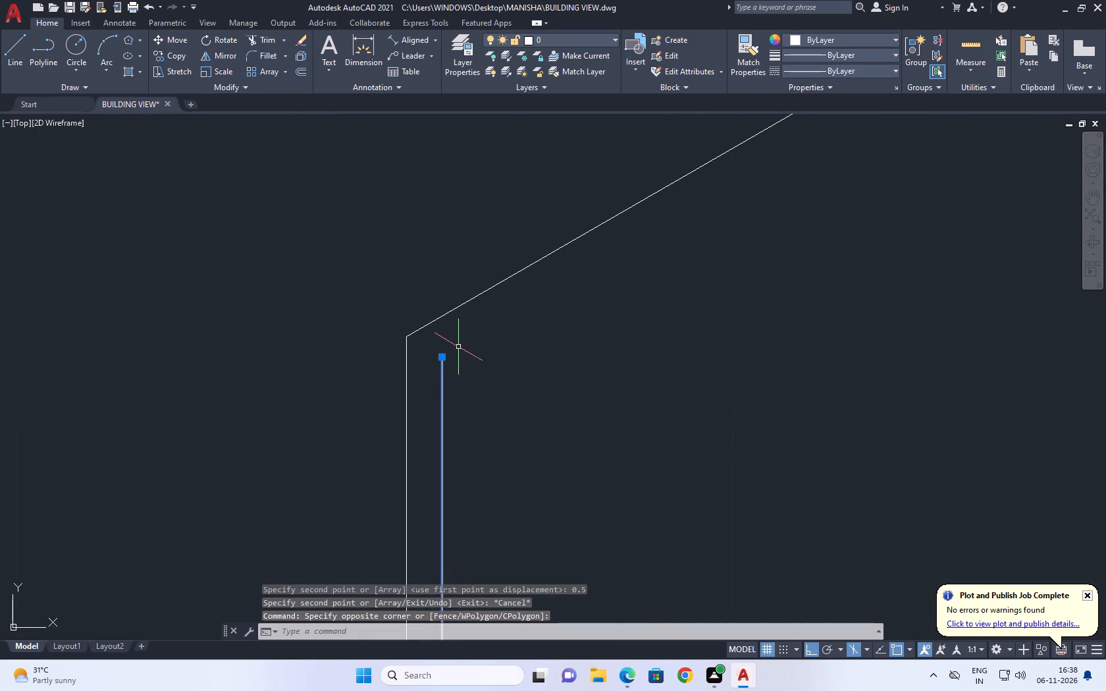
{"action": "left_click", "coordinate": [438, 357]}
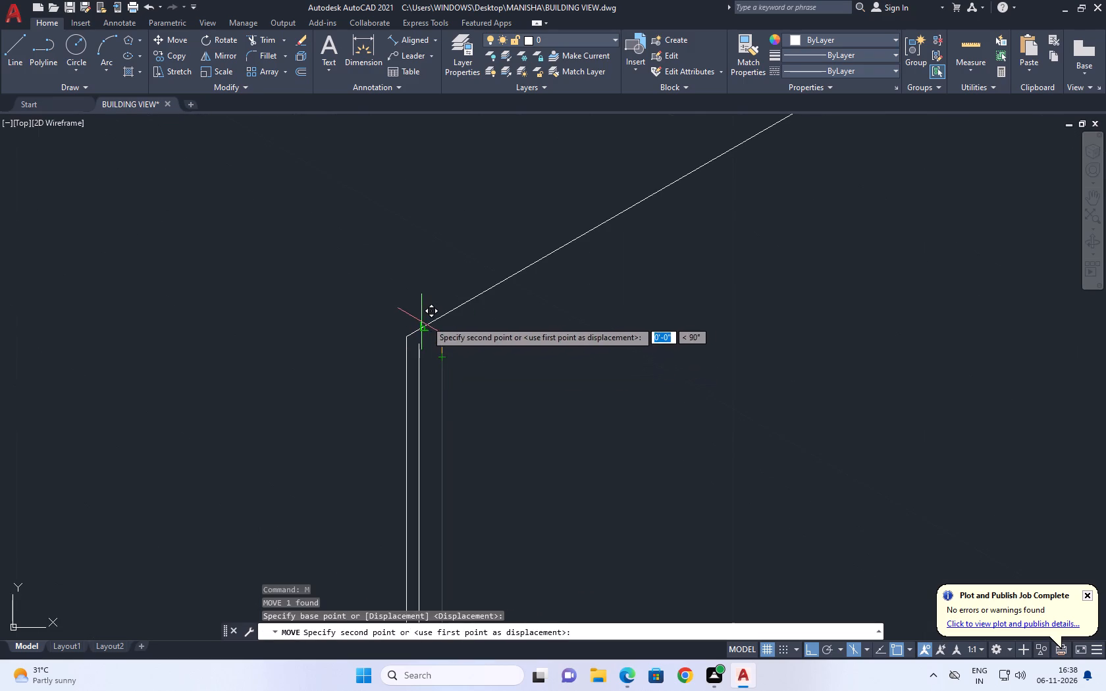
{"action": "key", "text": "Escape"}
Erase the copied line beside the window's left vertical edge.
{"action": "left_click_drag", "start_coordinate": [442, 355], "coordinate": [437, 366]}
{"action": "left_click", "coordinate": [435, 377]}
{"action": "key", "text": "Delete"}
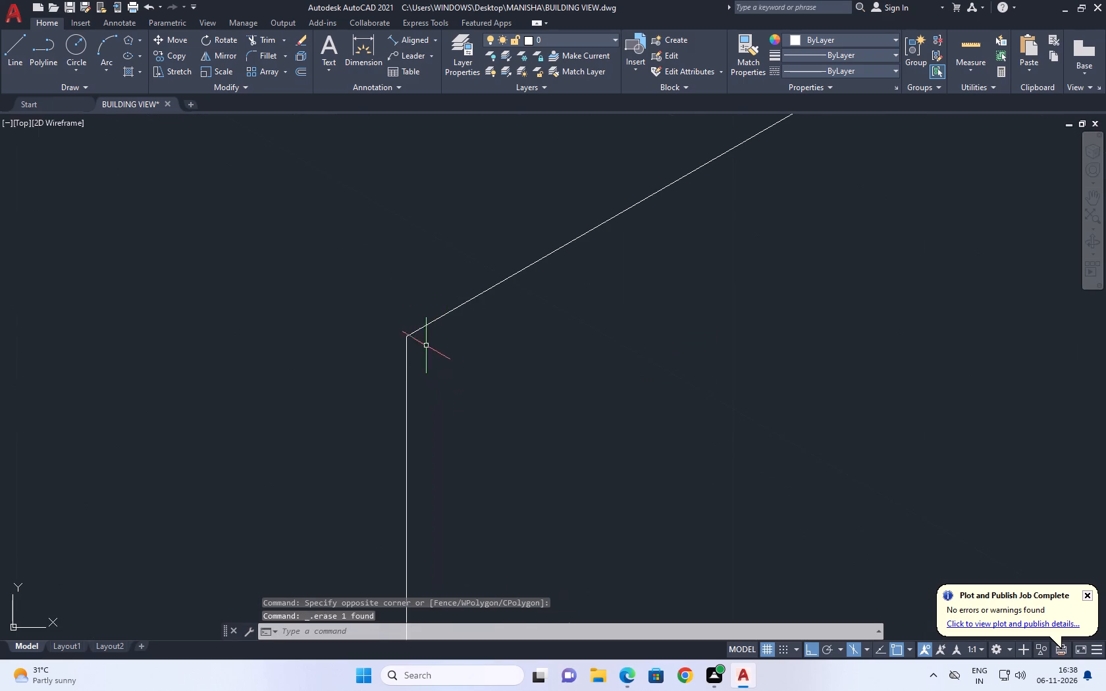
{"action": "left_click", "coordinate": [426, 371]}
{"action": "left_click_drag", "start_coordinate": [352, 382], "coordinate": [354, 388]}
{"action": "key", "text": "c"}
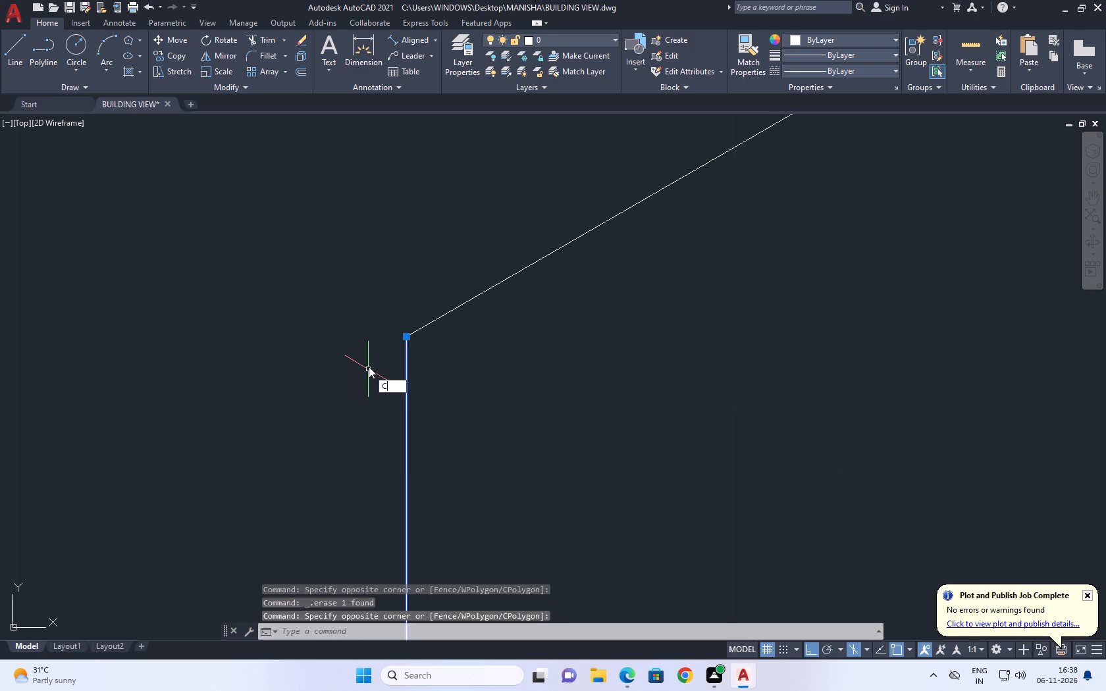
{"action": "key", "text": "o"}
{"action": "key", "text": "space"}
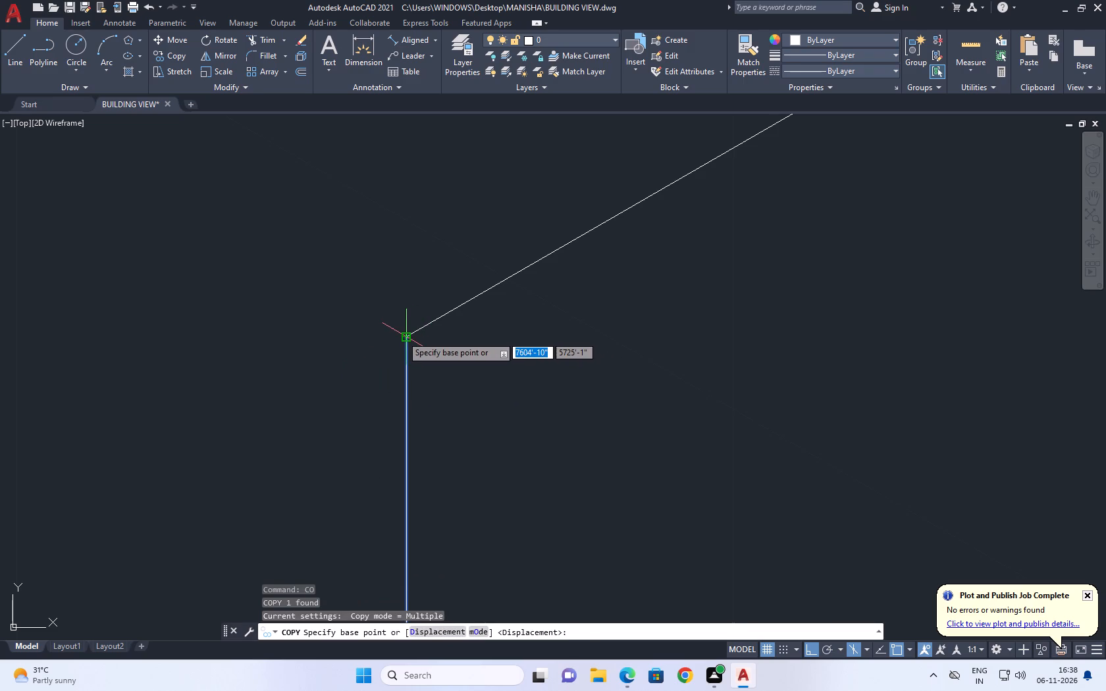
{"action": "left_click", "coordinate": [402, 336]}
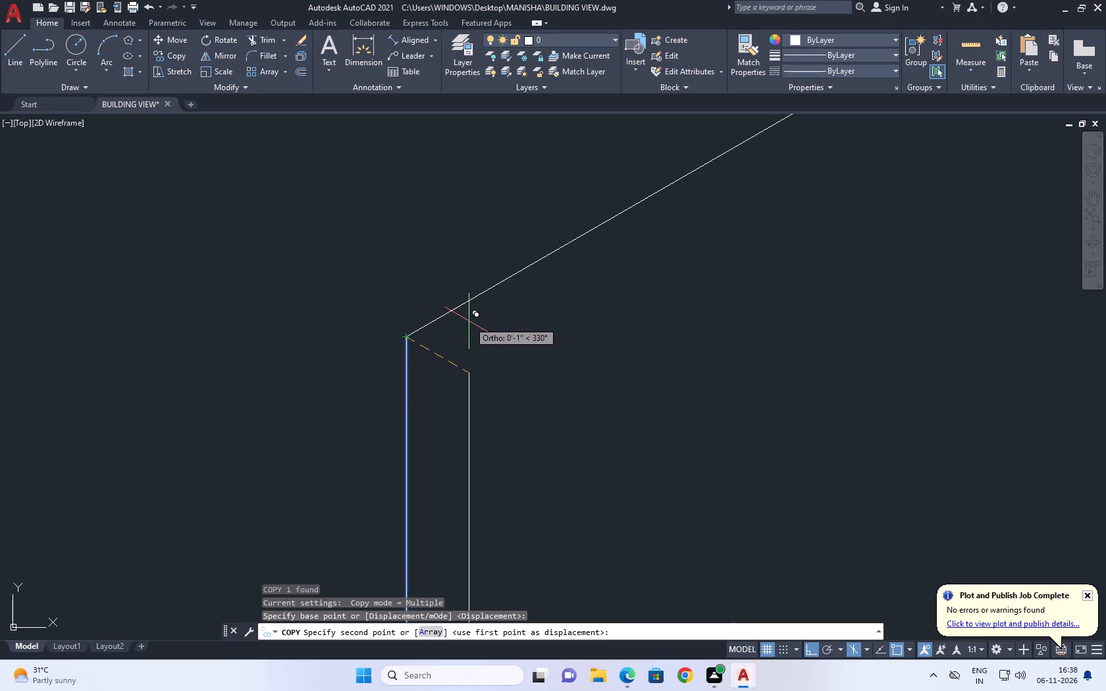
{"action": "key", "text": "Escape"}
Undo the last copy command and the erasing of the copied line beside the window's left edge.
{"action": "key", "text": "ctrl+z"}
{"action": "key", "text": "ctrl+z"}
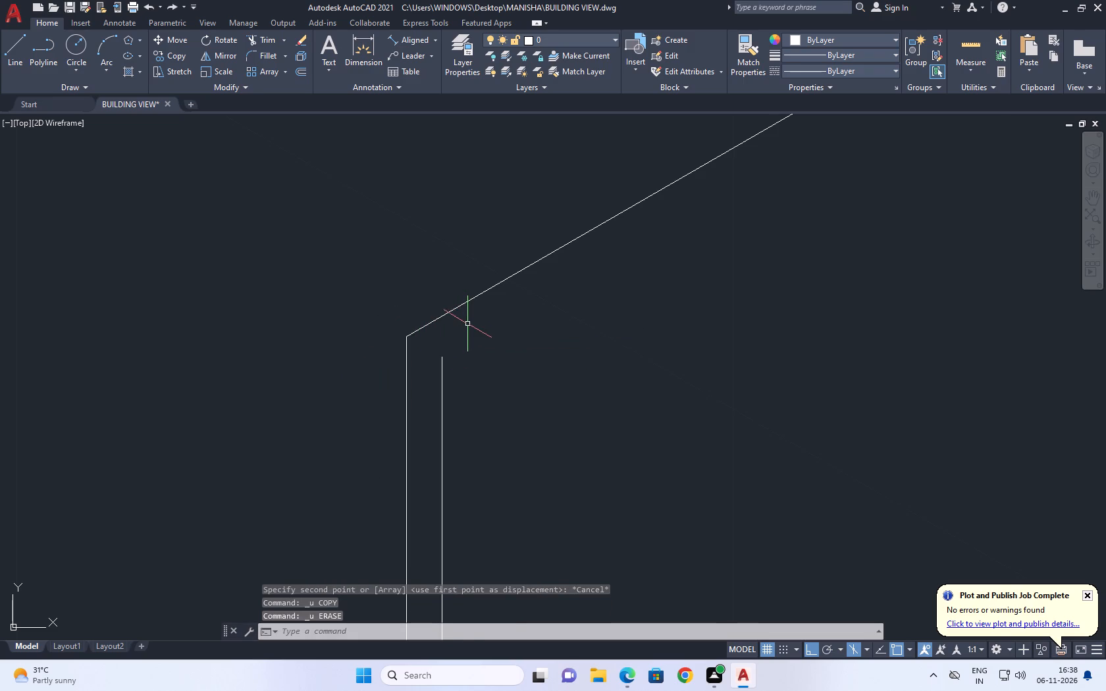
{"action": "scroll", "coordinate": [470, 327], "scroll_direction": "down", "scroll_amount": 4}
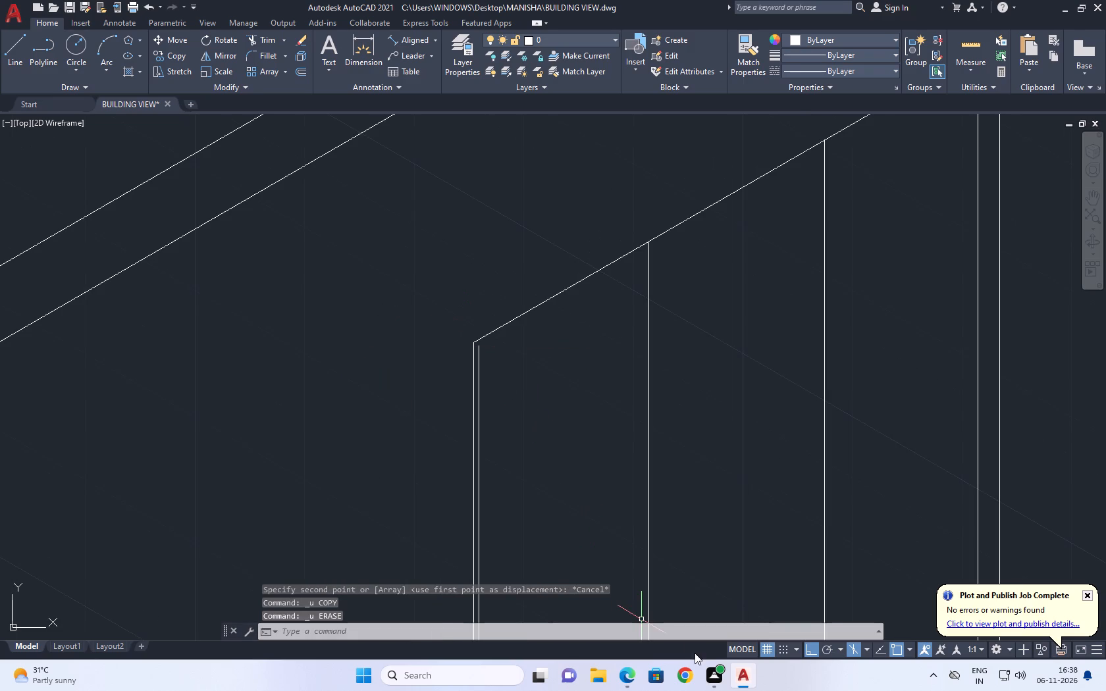
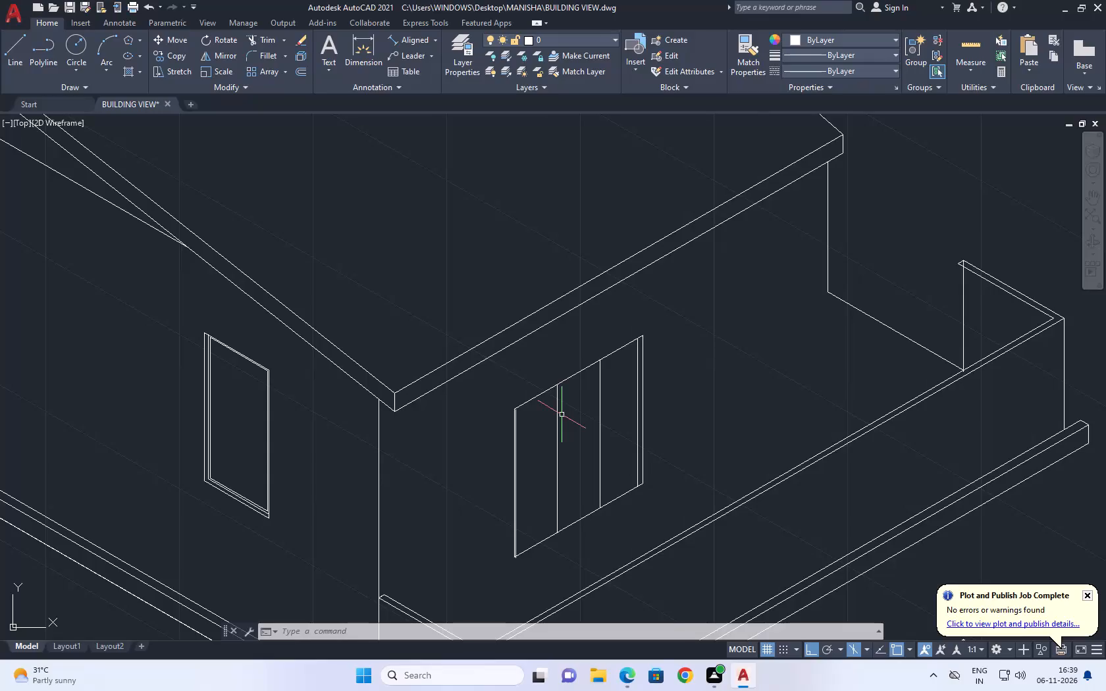
Copy the top edge line of the three-panel window 0.3" straight down.
{"action": "scroll", "coordinate": [554, 413], "scroll_direction": "up", "scroll_amount": 2}
{"action": "left_click", "coordinate": [540, 394]}
{"action": "left_click", "coordinate": [512, 356]}
{"action": "type", "text": "CO"}
{"action": "key", "text": "space"}
{"action": "scroll", "coordinate": [433, 416], "scroll_direction": "up", "scroll_amount": 4}
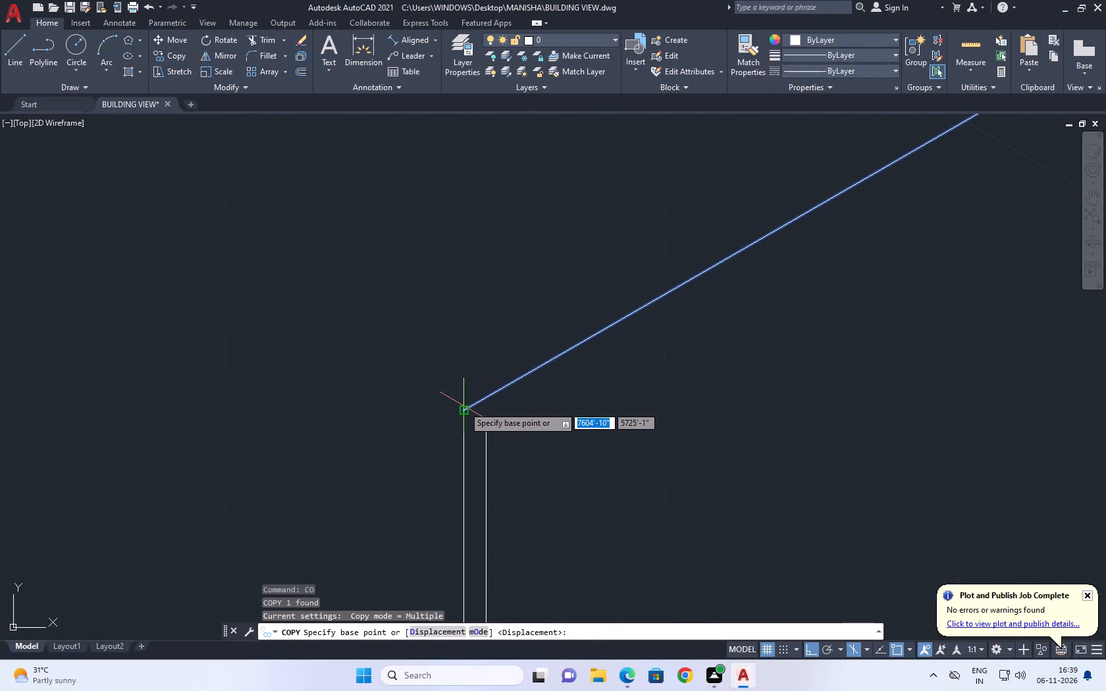
{"action": "left_click", "coordinate": [463, 407]}
{"action": "scroll", "coordinate": [464, 436], "scroll_direction": "up", "scroll_amount": 1}
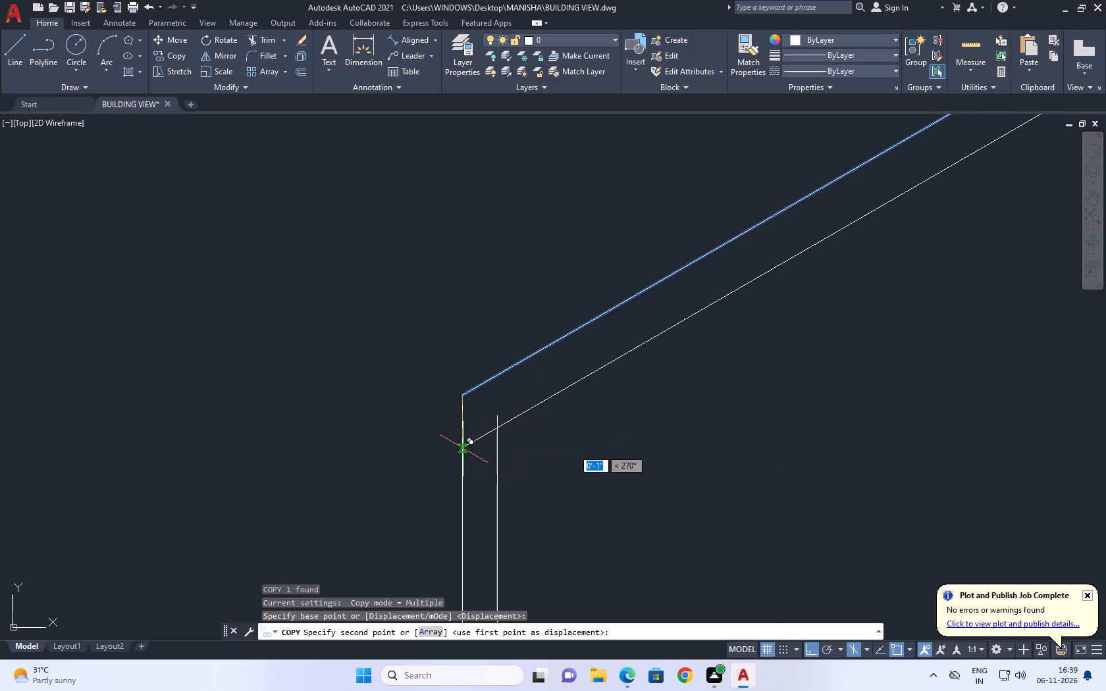
{"action": "type", "text": "01"}
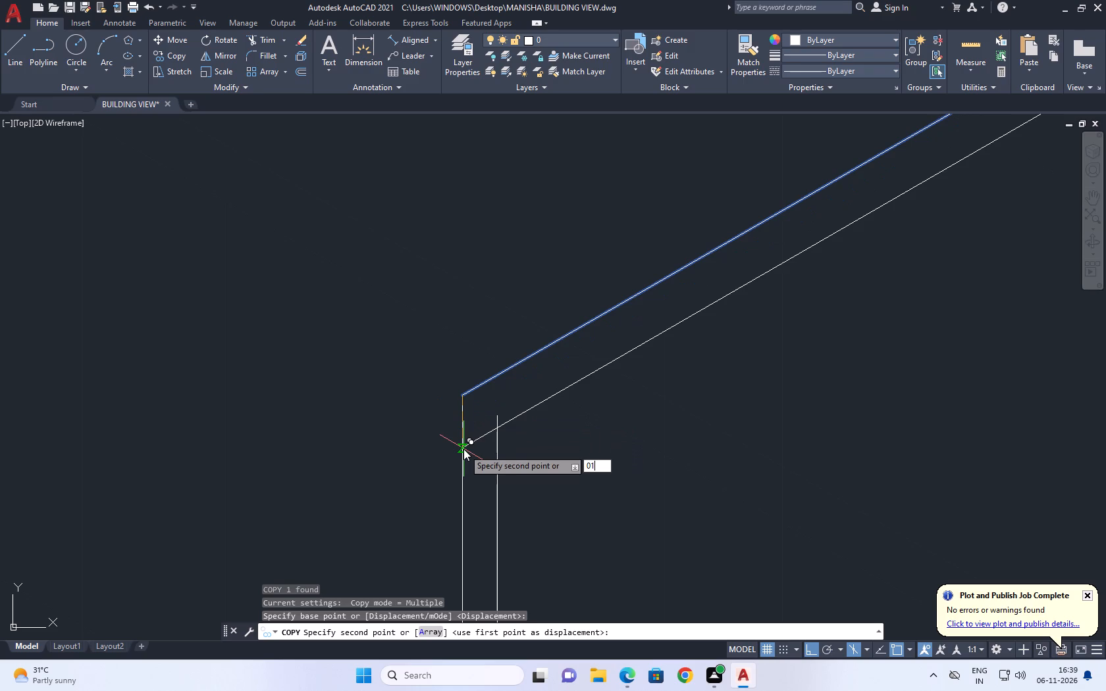
{"action": "key", "text": "BackSpace"}
{"action": "type", "text": ".3"}
{"action": "key", "text": "Return"}
{"action": "key", "text": "space"}
Fillet the copied top line with the window's inner left vertical line to form a sharp inner corner.
{"action": "scroll", "coordinate": [472, 335], "scroll_direction": "down", "scroll_amount": 3}
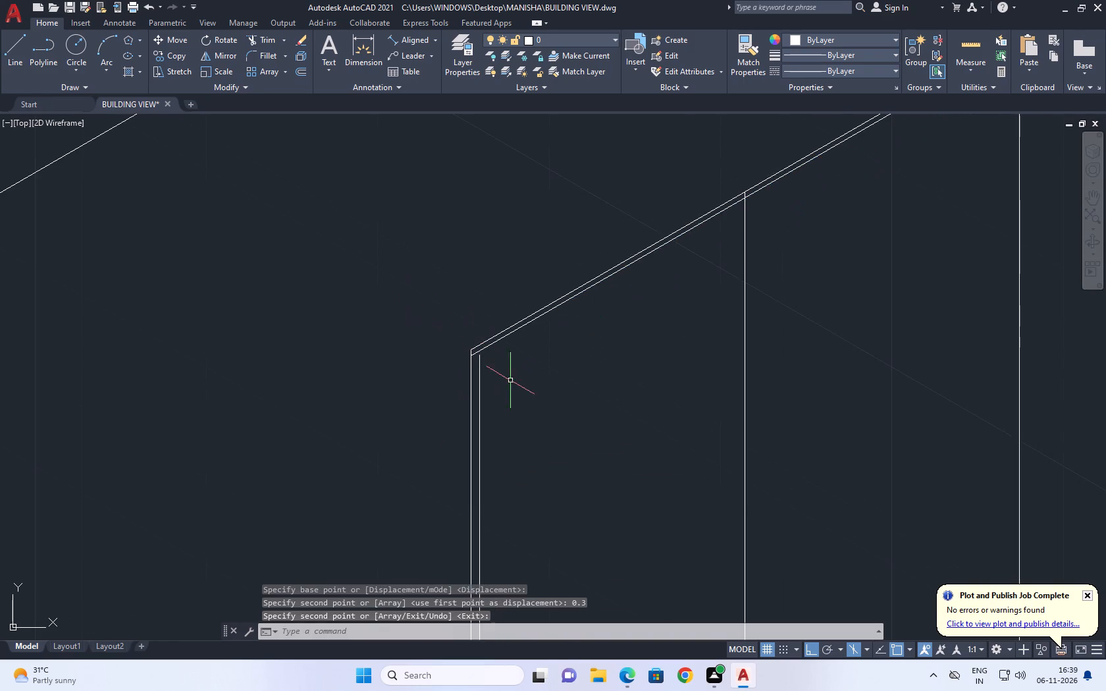
{"action": "middle_click_drag", "start_coordinate": [535, 406], "coordinate": [541, 417]}
{"action": "scroll", "coordinate": [542, 414], "scroll_direction": "up", "scroll_amount": 1}
{"action": "type", "text": "F"}
{"action": "key", "text": "space"}
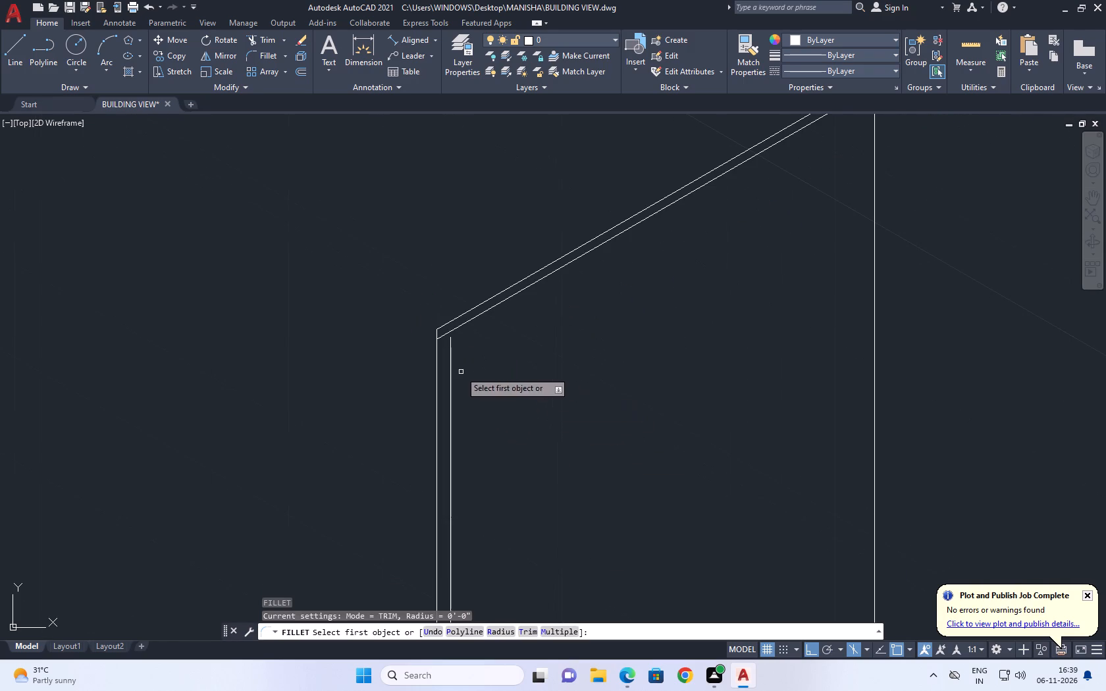
{"action": "scroll", "coordinate": [471, 372], "scroll_direction": "up", "scroll_amount": 1}
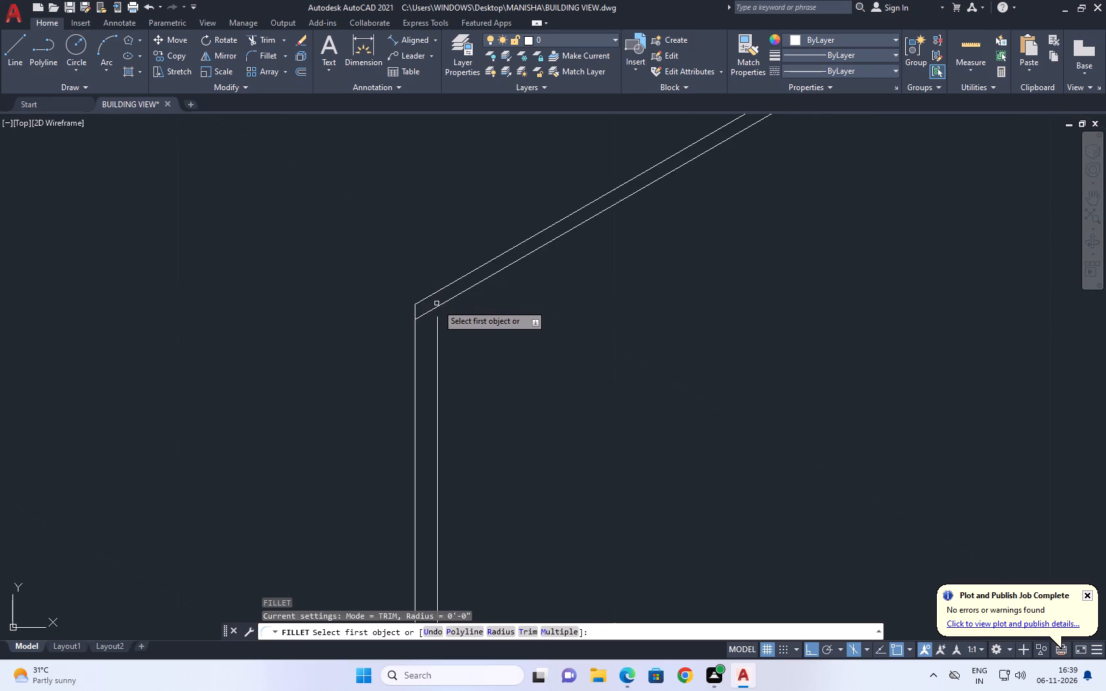
{"action": "left_click", "coordinate": [437, 304]}
{"action": "left_click", "coordinate": [436, 322]}
Trim the overlapping ends of the inner right vertical and the copied top line at the window's upper-right inner corner.
{"action": "scroll", "coordinate": [483, 310], "scroll_direction": "down", "scroll_amount": 5}
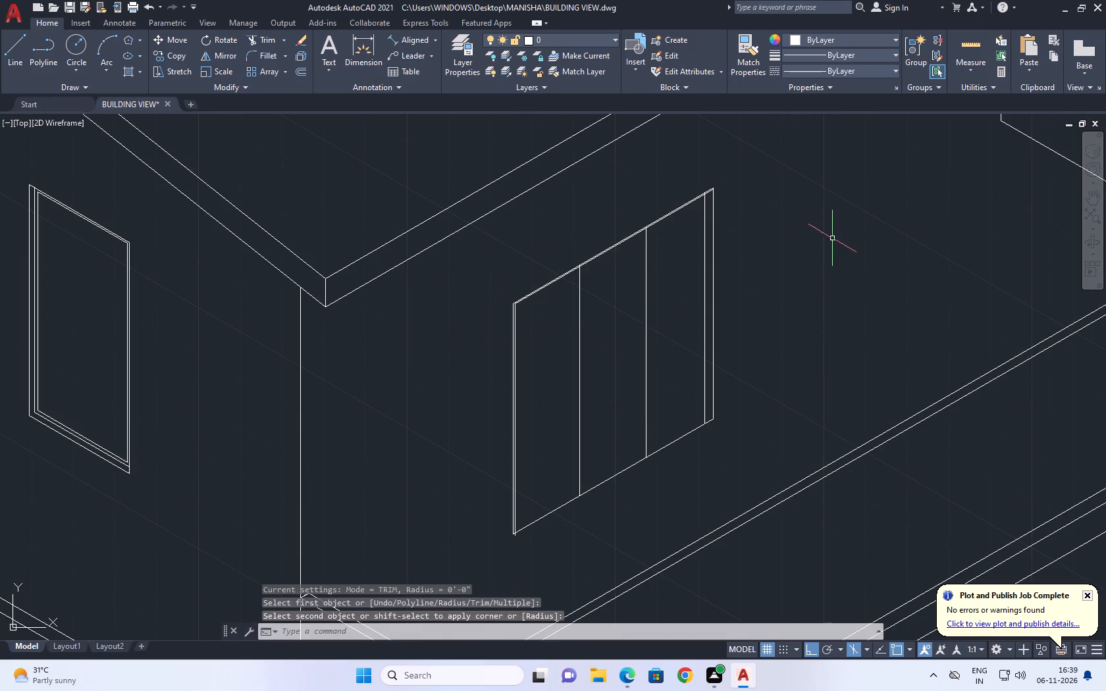
{"action": "scroll", "coordinate": [706, 226], "scroll_direction": "up", "scroll_amount": 2}
{"action": "middle_click_drag", "start_coordinate": [625, 215], "coordinate": [677, 273]}
{"action": "type", "text": "TR"}
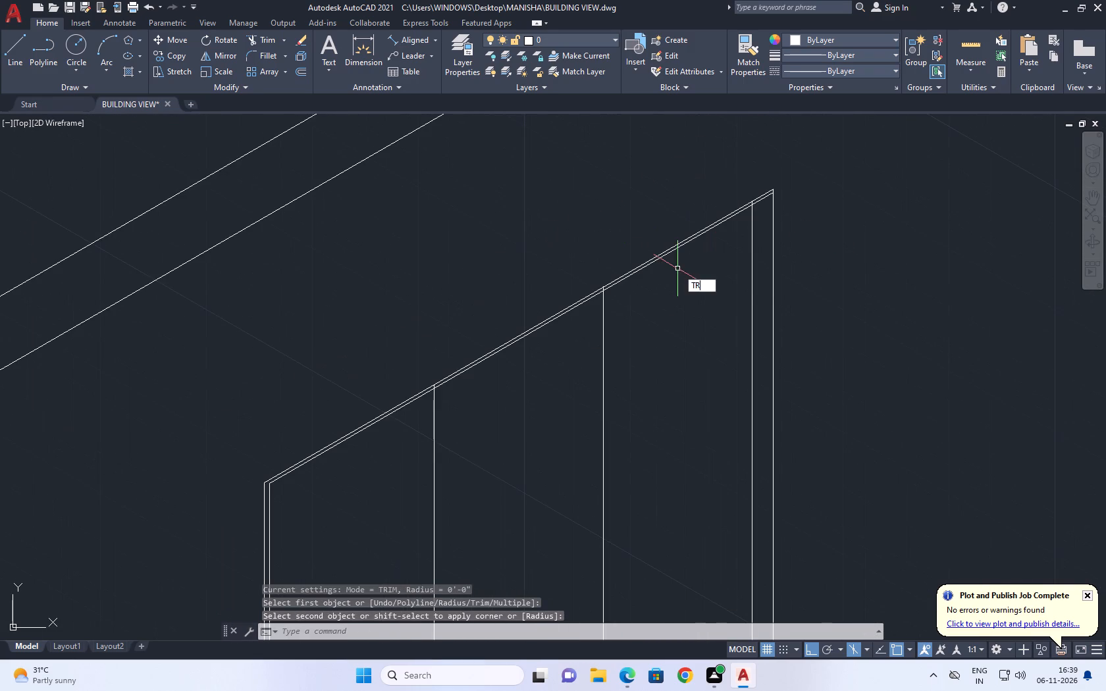
{"action": "key", "text": "space"}
{"action": "scroll", "coordinate": [820, 186], "scroll_direction": "up", "scroll_amount": 2}
{"action": "scroll", "coordinate": [631, 232], "scroll_direction": "up", "scroll_amount": 4}
{"action": "left_click", "coordinate": [646, 238]}
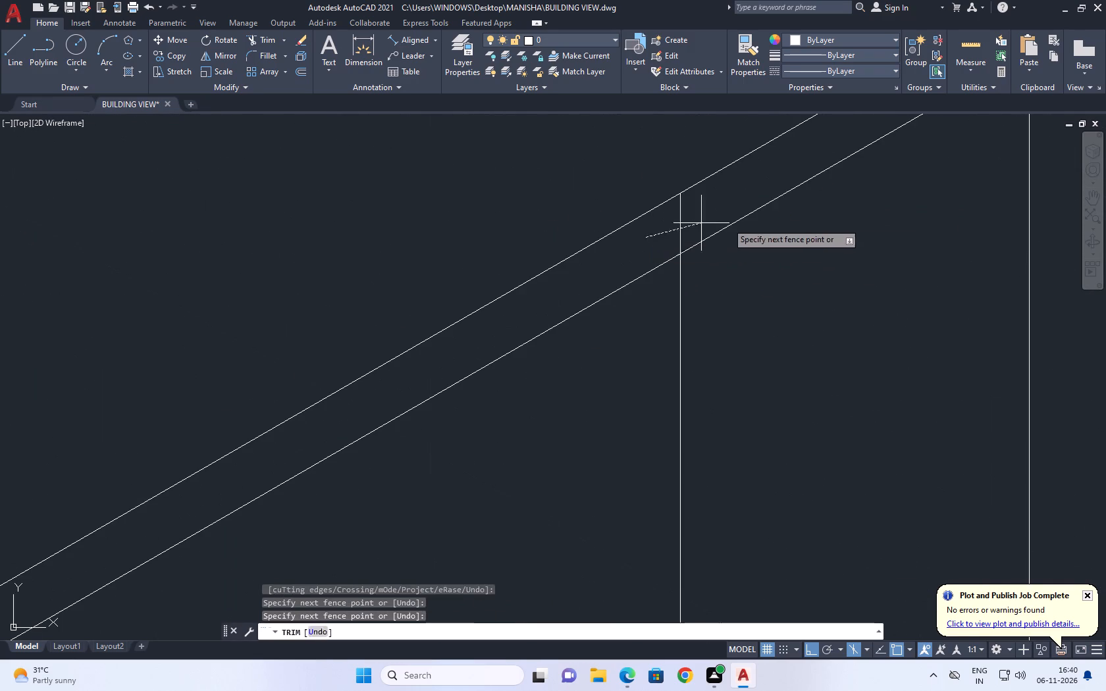
{"action": "left_click", "coordinate": [801, 222]}
Trim both panel divider lines where they extend above the inner top frame line.
{"action": "scroll", "coordinate": [806, 225], "scroll_direction": "down", "scroll_amount": 9}
{"action": "scroll", "coordinate": [477, 428], "scroll_direction": "up", "scroll_amount": 1}
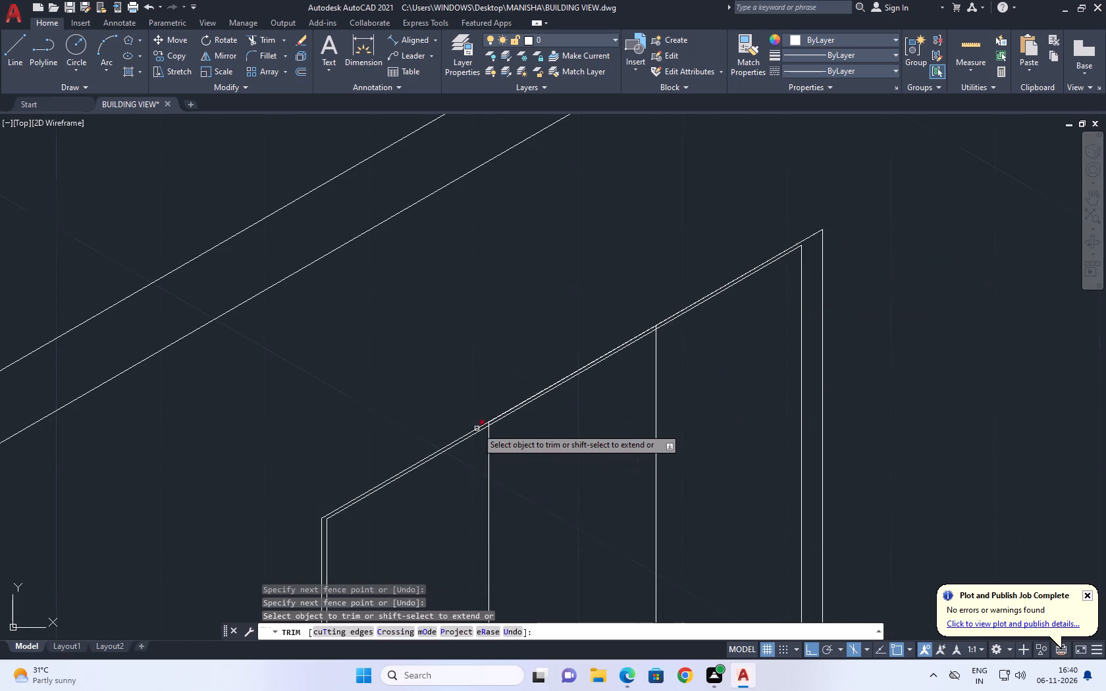
{"action": "scroll", "coordinate": [477, 428], "scroll_direction": "up", "scroll_amount": 6}
{"action": "left_click", "coordinate": [746, 347]}
{"action": "left_click_drag", "start_coordinate": [734, 364], "coordinate": [724, 385]}
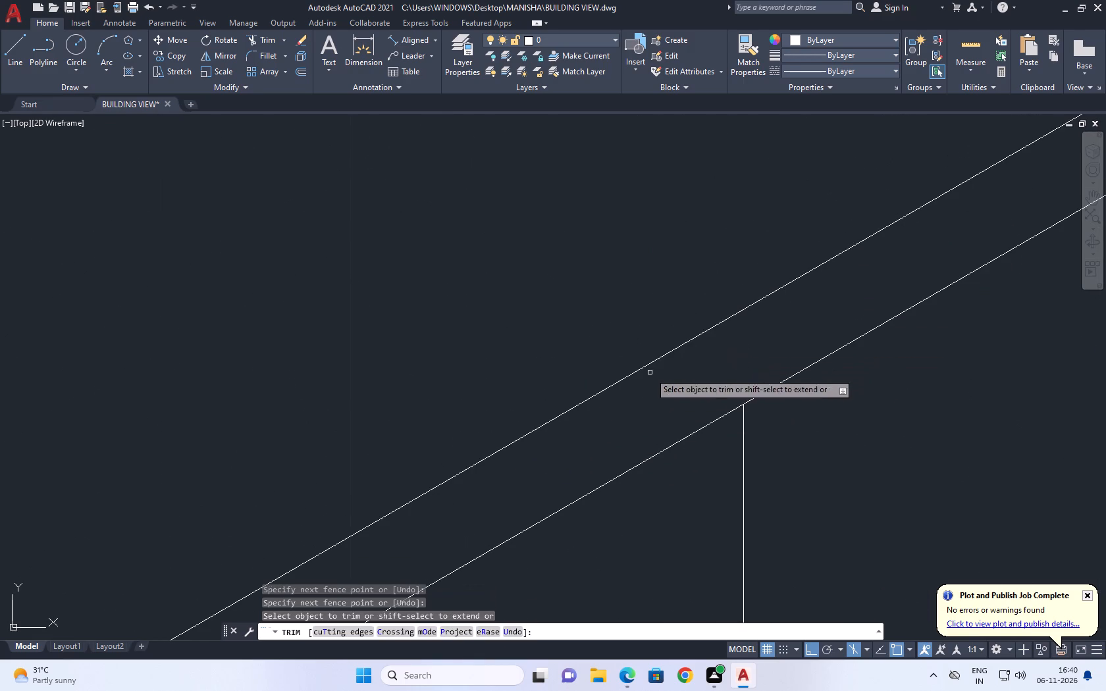
{"action": "scroll", "coordinate": [607, 372], "scroll_direction": "down", "scroll_amount": 7}
{"action": "scroll", "coordinate": [787, 277], "scroll_direction": "up", "scroll_amount": 7}
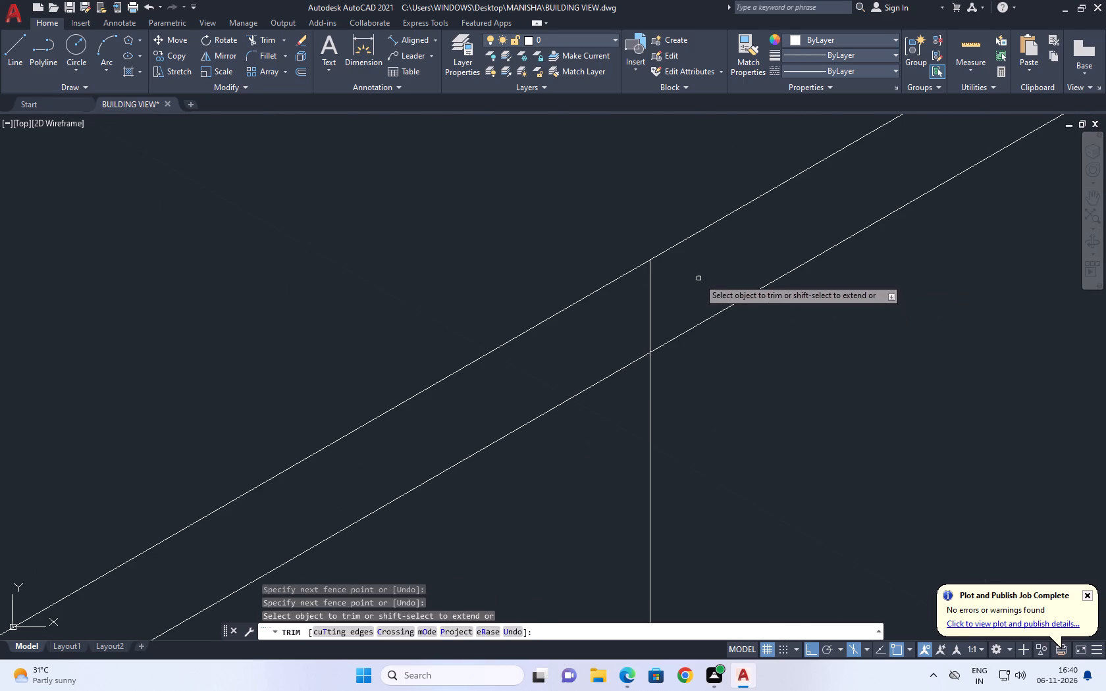
{"action": "left_click", "coordinate": [698, 278]}
{"action": "left_click", "coordinate": [607, 332]}
{"action": "scroll", "coordinate": [671, 309], "scroll_direction": "down", "scroll_amount": 10}
{"action": "key", "text": "space"}
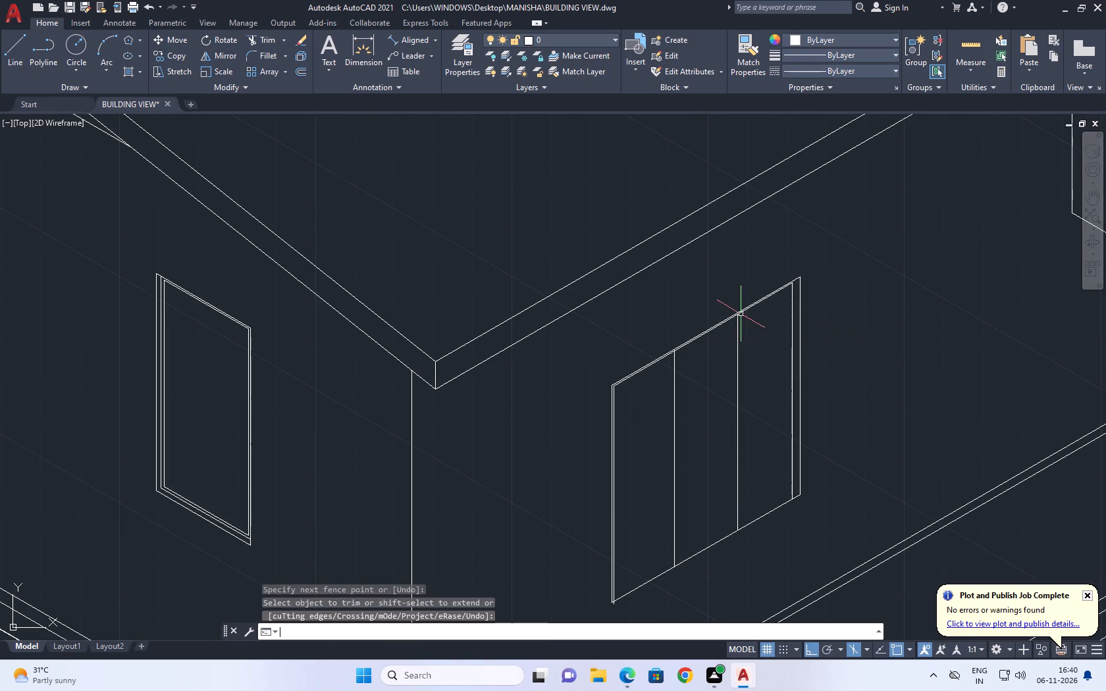
Erase the leftover short segment at the top of the window's right-hand divider.
{"action": "scroll", "coordinate": [745, 323], "scroll_direction": "up", "scroll_amount": 2}
{"action": "left_click", "coordinate": [706, 278]}
{"action": "left_click_drag", "start_coordinate": [801, 363], "coordinate": [802, 373]}
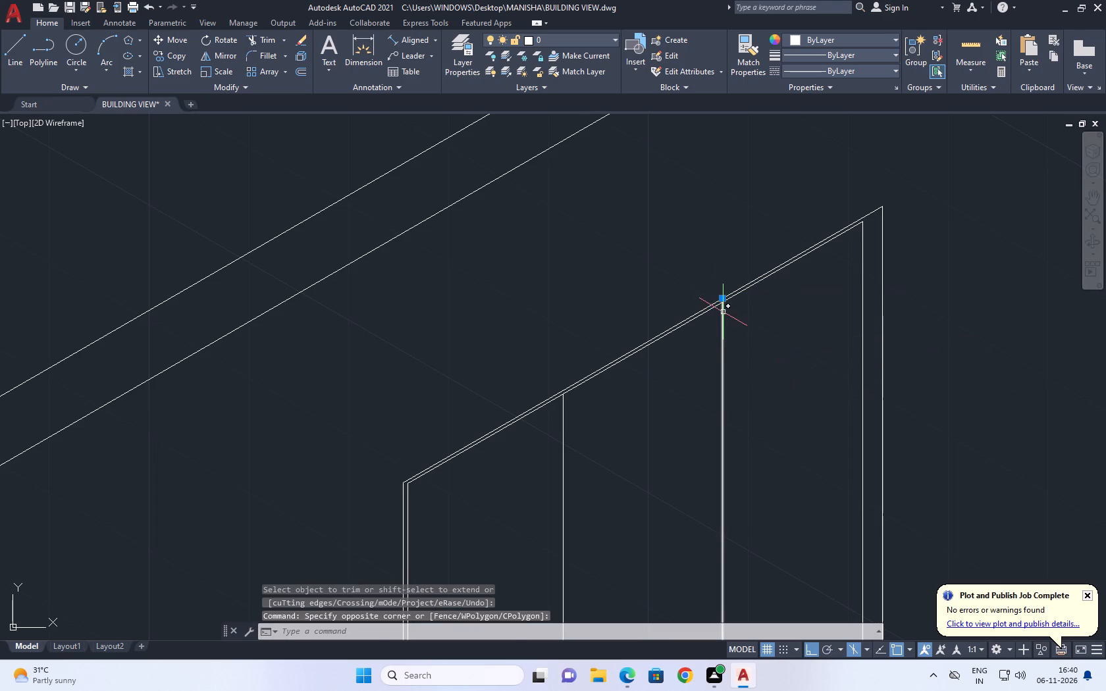
{"action": "key", "text": "Delete"}
{"action": "left_click", "coordinate": [680, 259]}
{"action": "left_click_drag", "start_coordinate": [780, 392], "coordinate": [785, 413]}
Trim the inner left vertical line where it extends below the window's bottom edge.
{"action": "scroll", "coordinate": [692, 299], "scroll_direction": "down", "scroll_amount": 3}
{"action": "middle_click_drag", "start_coordinate": [748, 404], "coordinate": [675, 315]}
{"action": "scroll", "coordinate": [669, 375], "scroll_direction": "up", "scroll_amount": 2}
{"action": "middle_click_drag", "start_coordinate": [610, 319], "coordinate": [634, 363]}
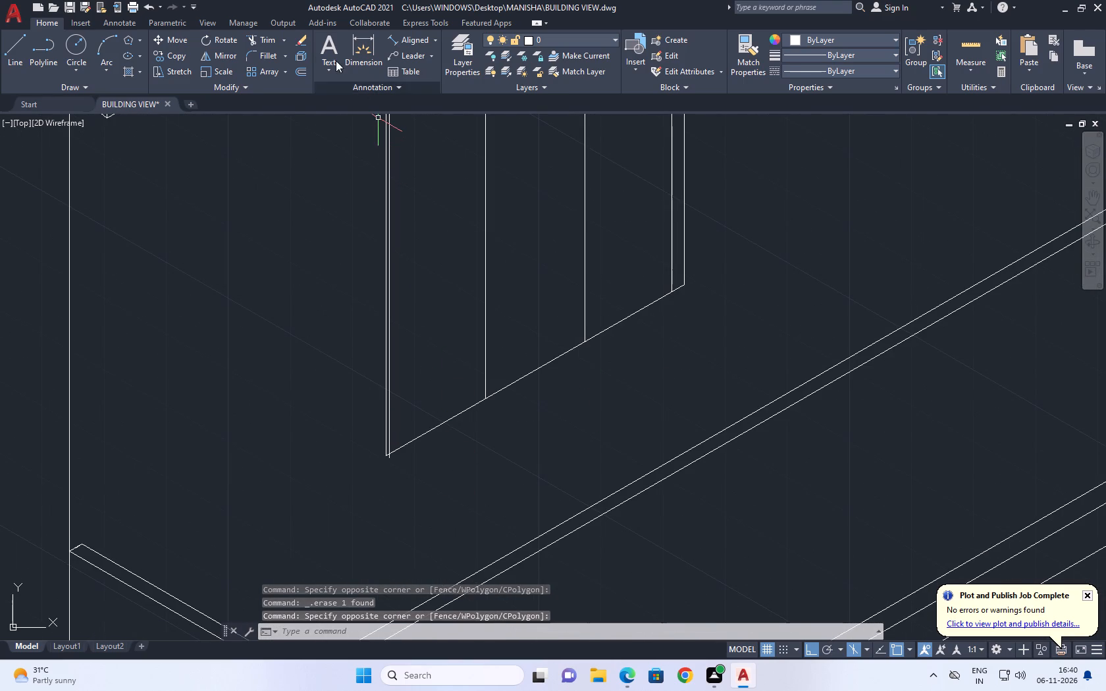
{"action": "left_click", "coordinate": [275, 43]}
{"action": "scroll", "coordinate": [361, 451], "scroll_direction": "up", "scroll_amount": 3}
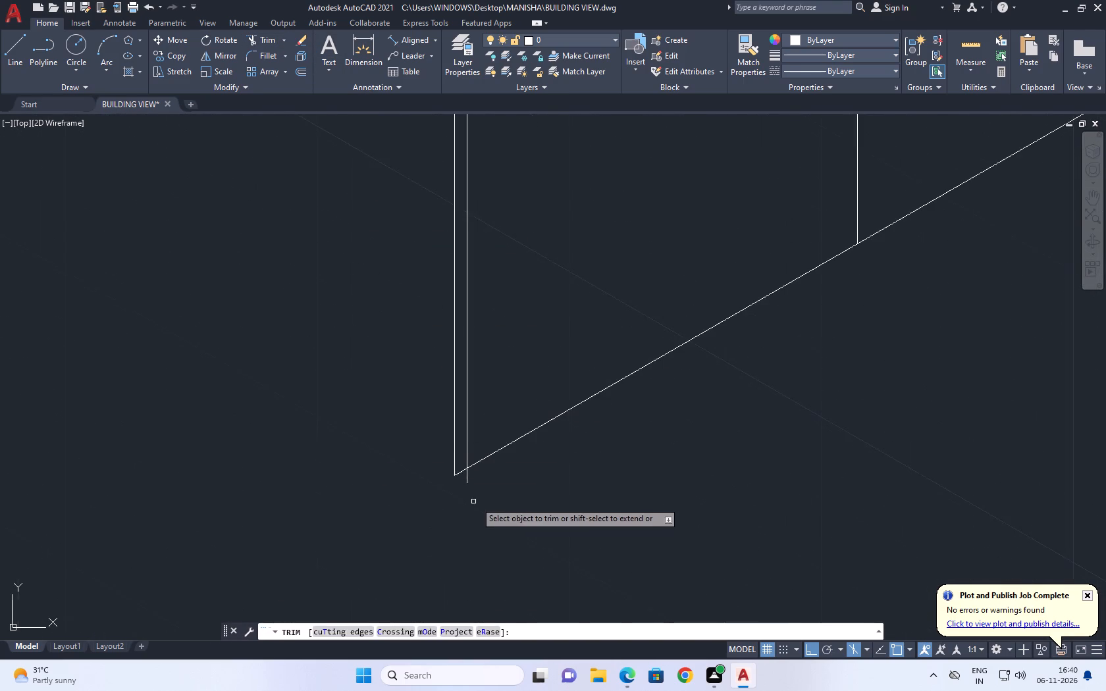
{"action": "scroll", "coordinate": [489, 509], "scroll_direction": "up", "scroll_amount": 2}
{"action": "left_click_drag", "start_coordinate": [454, 421], "coordinate": [445, 421]}
{"action": "left_click_drag", "start_coordinate": [367, 451], "coordinate": [368, 457]}
{"action": "right_click", "coordinate": [488, 437]}
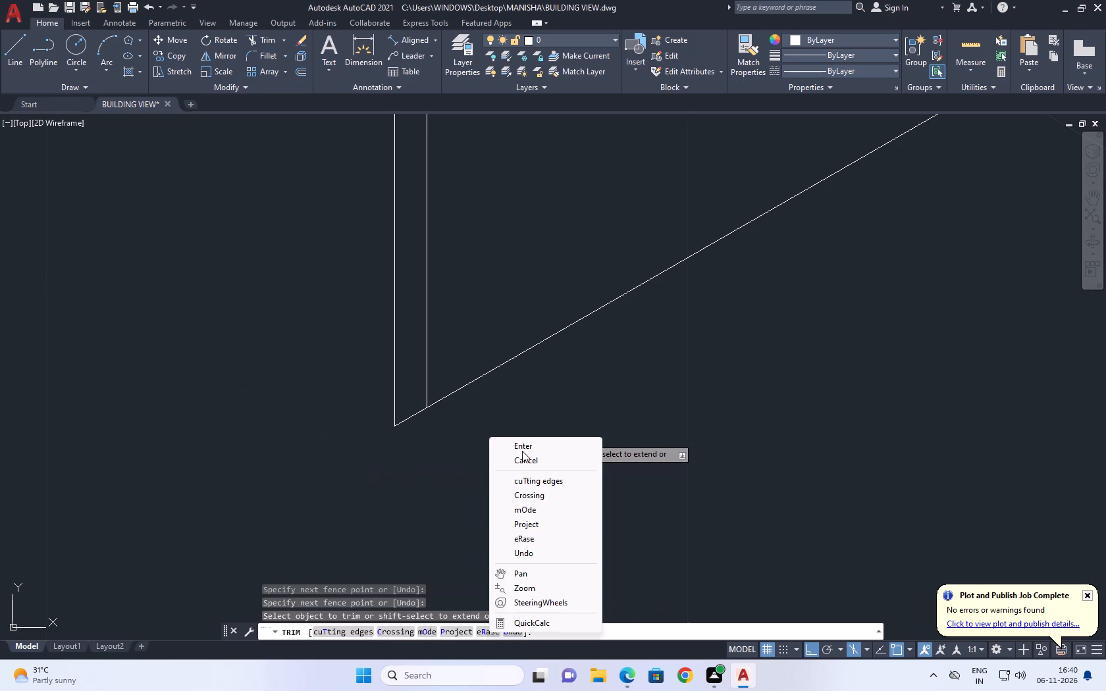
{"action": "left_click", "coordinate": [522, 451]}
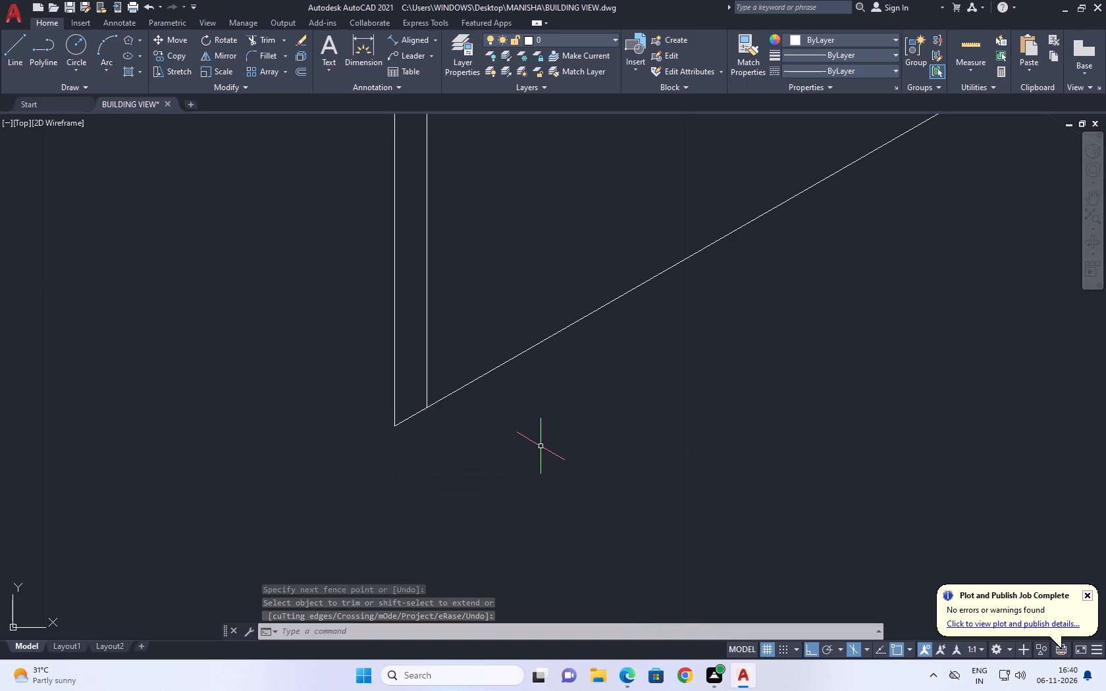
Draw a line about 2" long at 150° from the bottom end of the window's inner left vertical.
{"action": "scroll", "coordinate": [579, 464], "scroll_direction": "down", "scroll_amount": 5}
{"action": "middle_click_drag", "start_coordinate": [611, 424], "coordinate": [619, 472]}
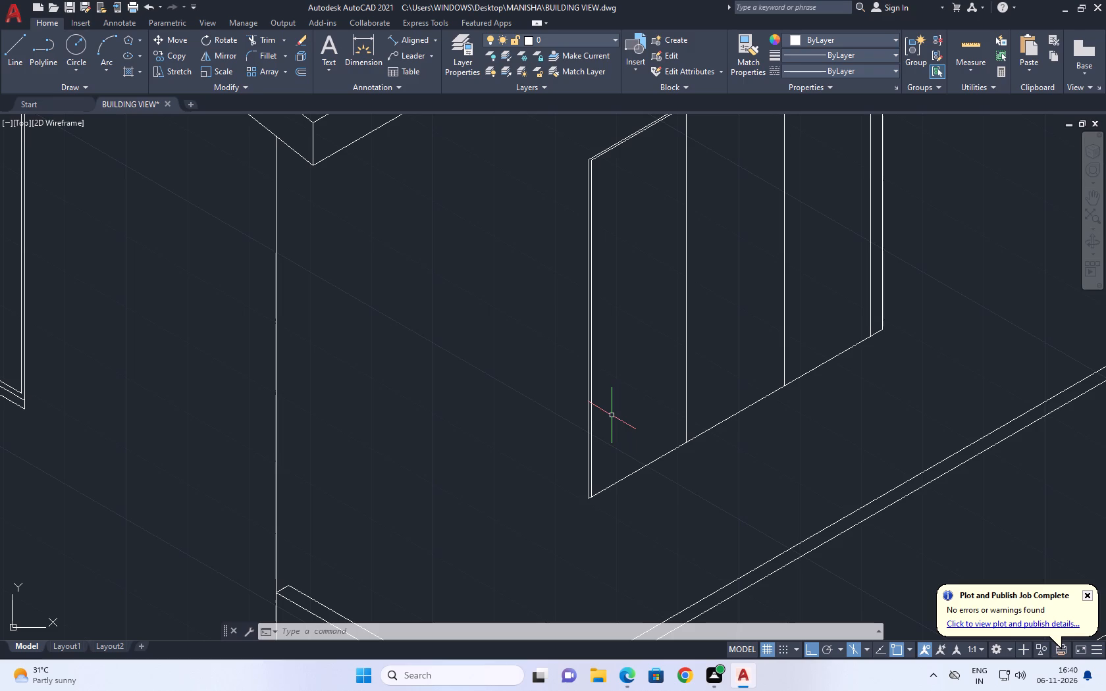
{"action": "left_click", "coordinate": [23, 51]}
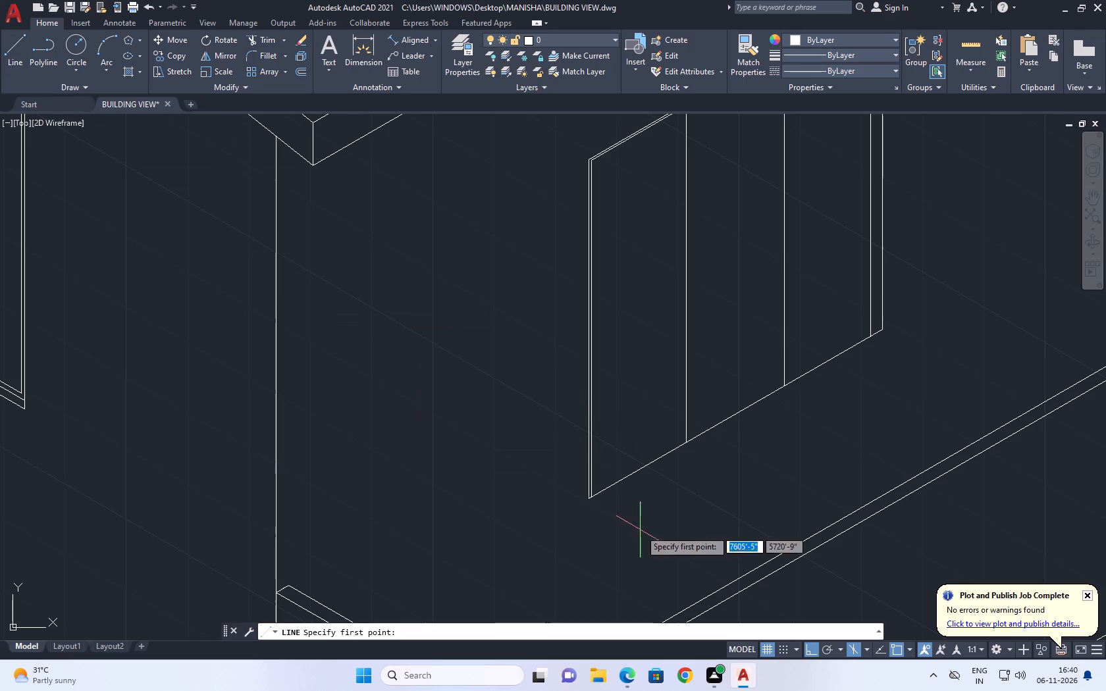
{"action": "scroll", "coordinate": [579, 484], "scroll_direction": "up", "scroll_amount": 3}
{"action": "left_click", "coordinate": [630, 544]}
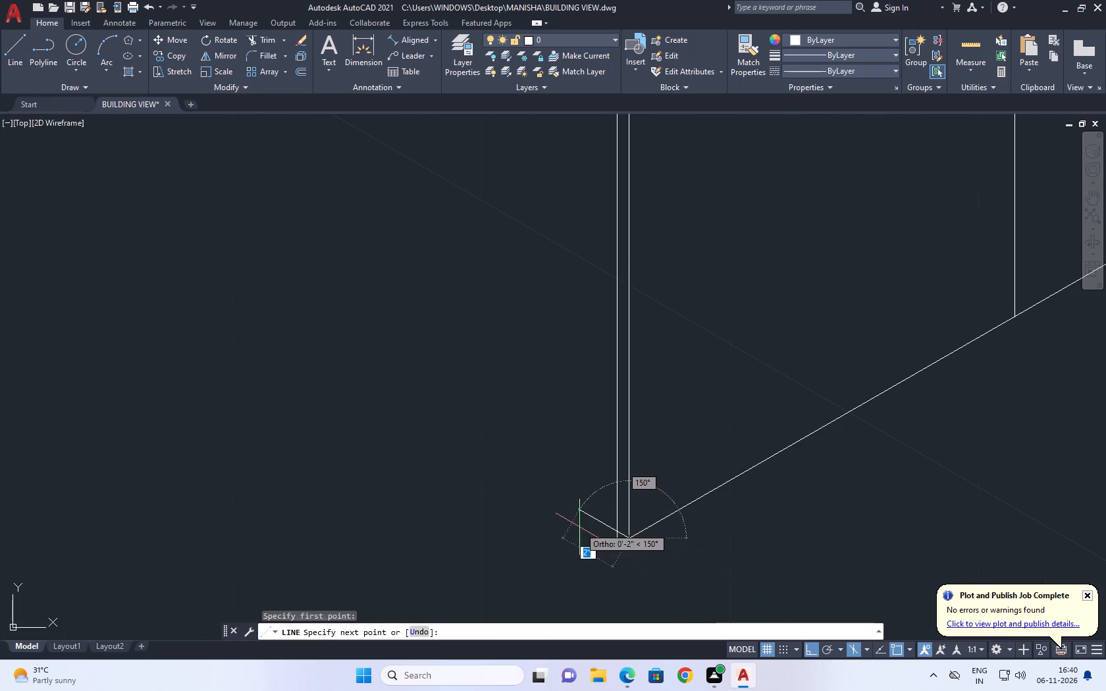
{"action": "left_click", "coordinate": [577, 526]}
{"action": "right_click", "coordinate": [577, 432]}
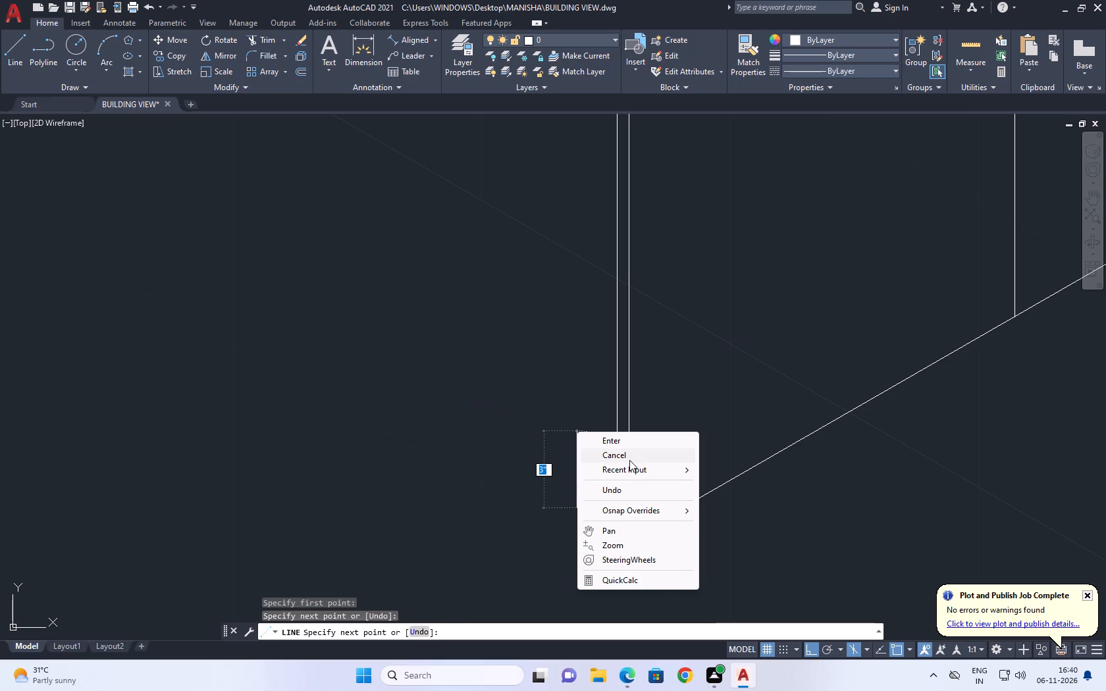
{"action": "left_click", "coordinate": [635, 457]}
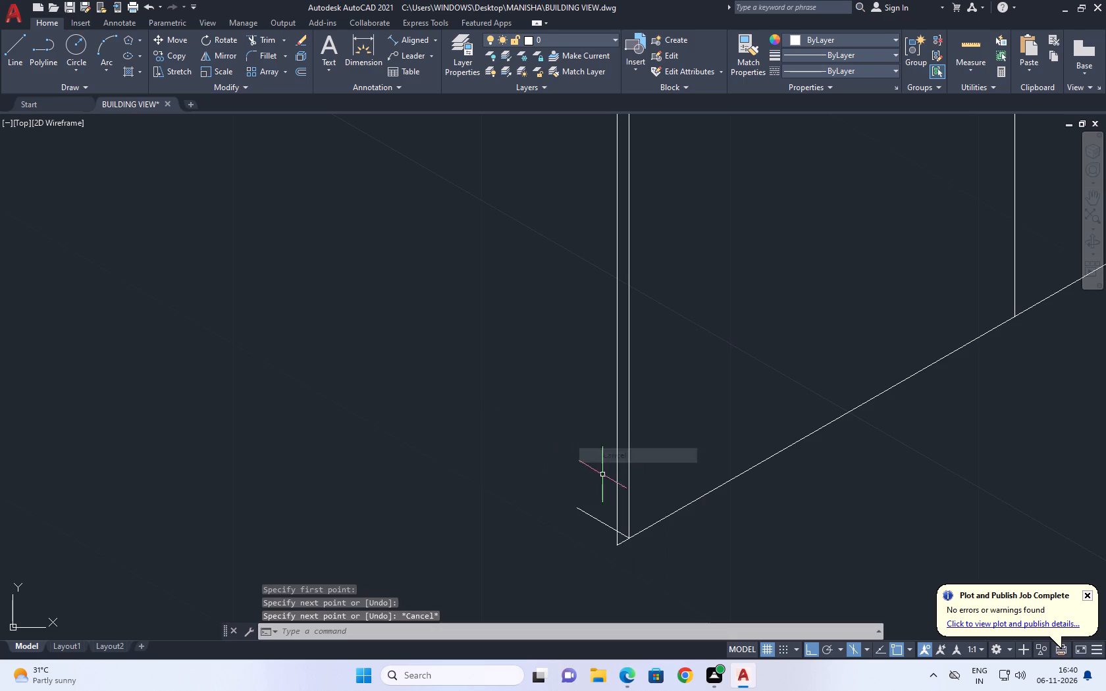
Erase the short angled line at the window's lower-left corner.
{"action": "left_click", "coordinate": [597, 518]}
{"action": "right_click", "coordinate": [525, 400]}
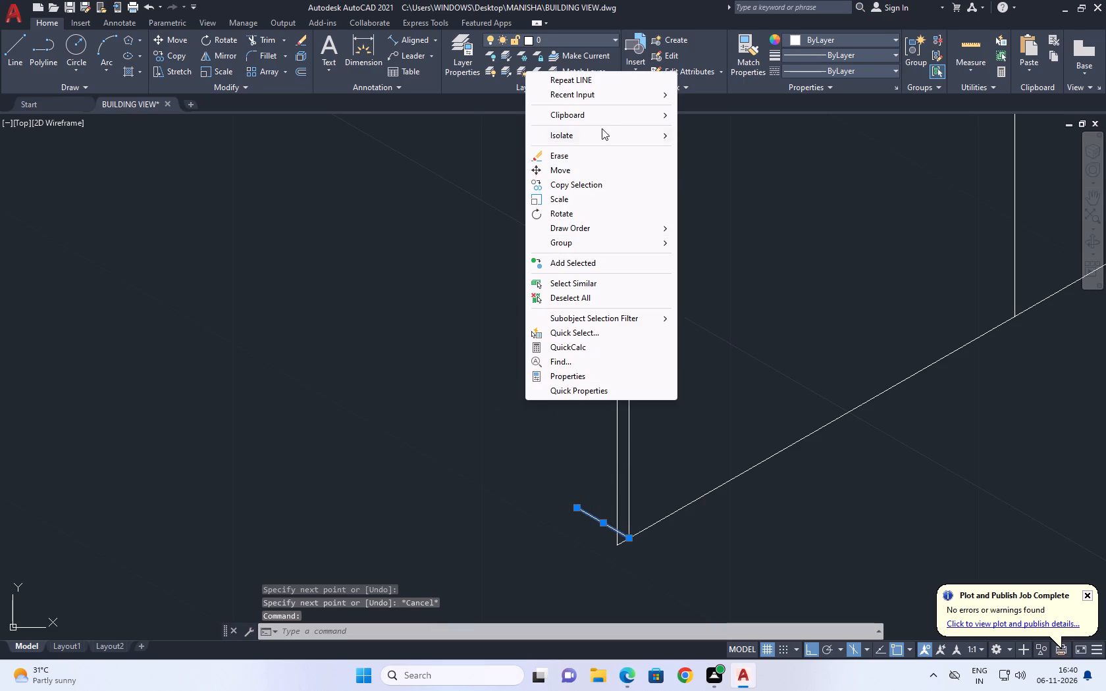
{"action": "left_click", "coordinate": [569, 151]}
Copy the window's bottom edge line 2" straight up.
{"action": "scroll", "coordinate": [706, 447], "scroll_direction": "down", "scroll_amount": 3}
{"action": "middle_click_drag", "start_coordinate": [804, 407], "coordinate": [758, 482]}
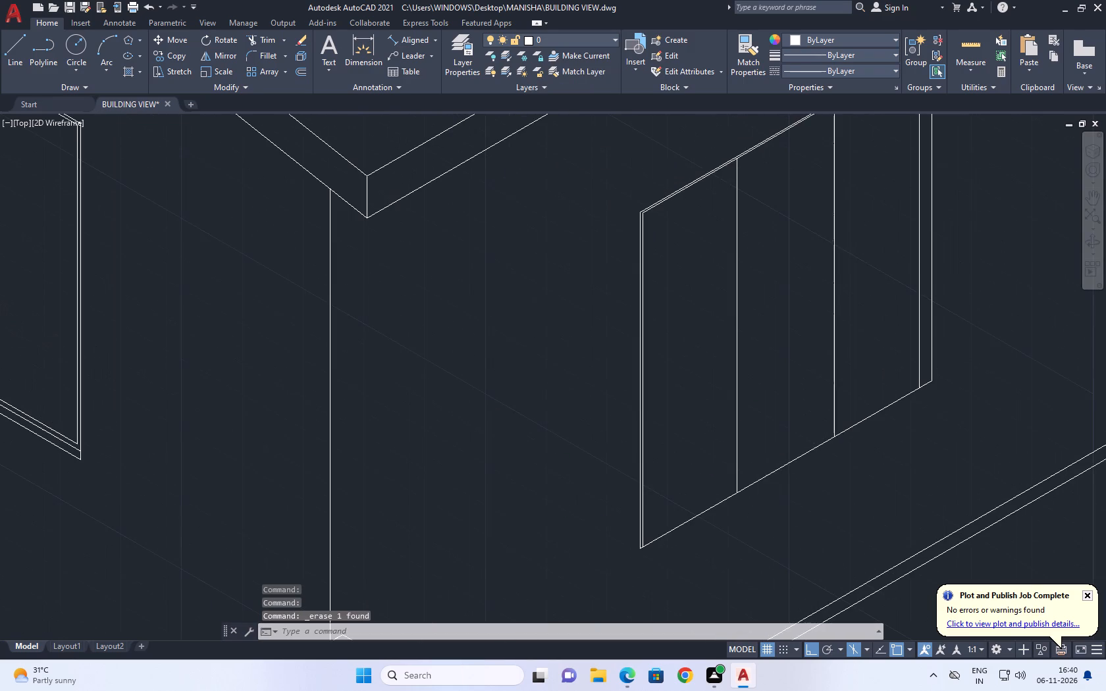
{"action": "left_click", "coordinate": [789, 474]}
{"action": "left_click_drag", "start_coordinate": [776, 455], "coordinate": [776, 466]}
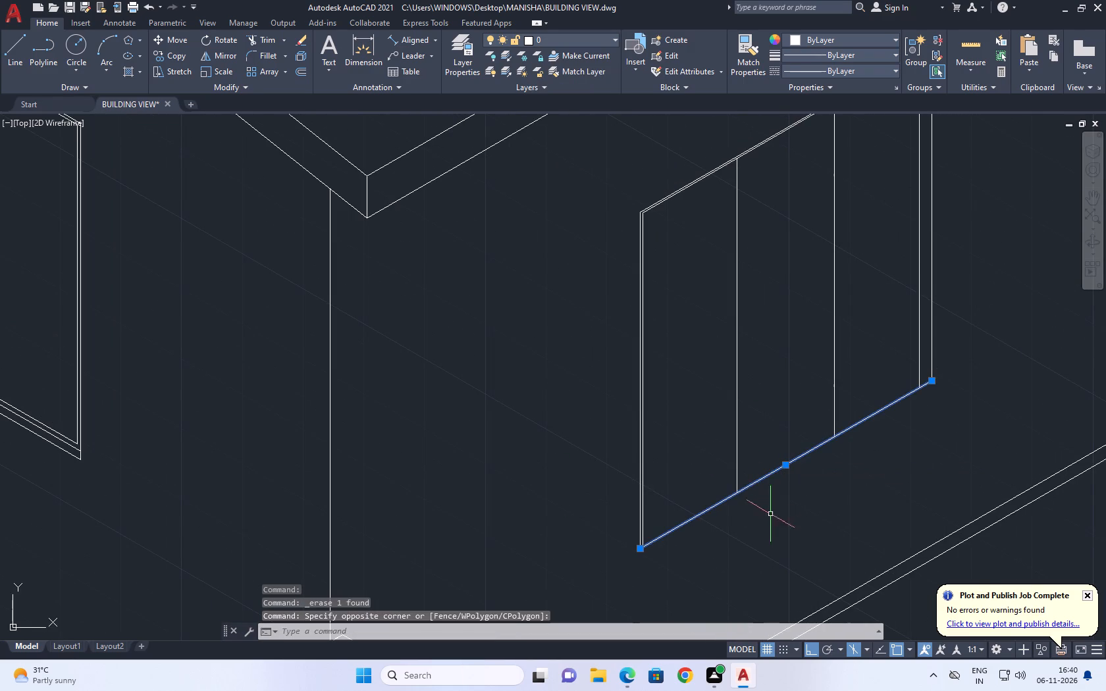
{"action": "left_click", "coordinate": [179, 59]}
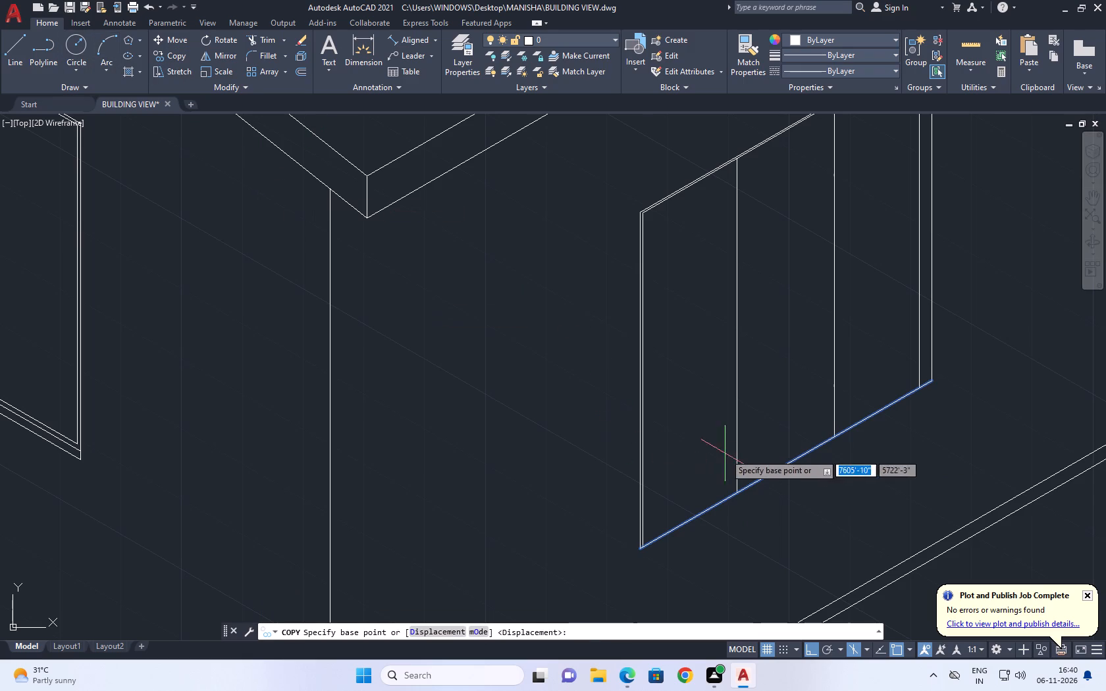
{"action": "left_click", "coordinate": [700, 438]}
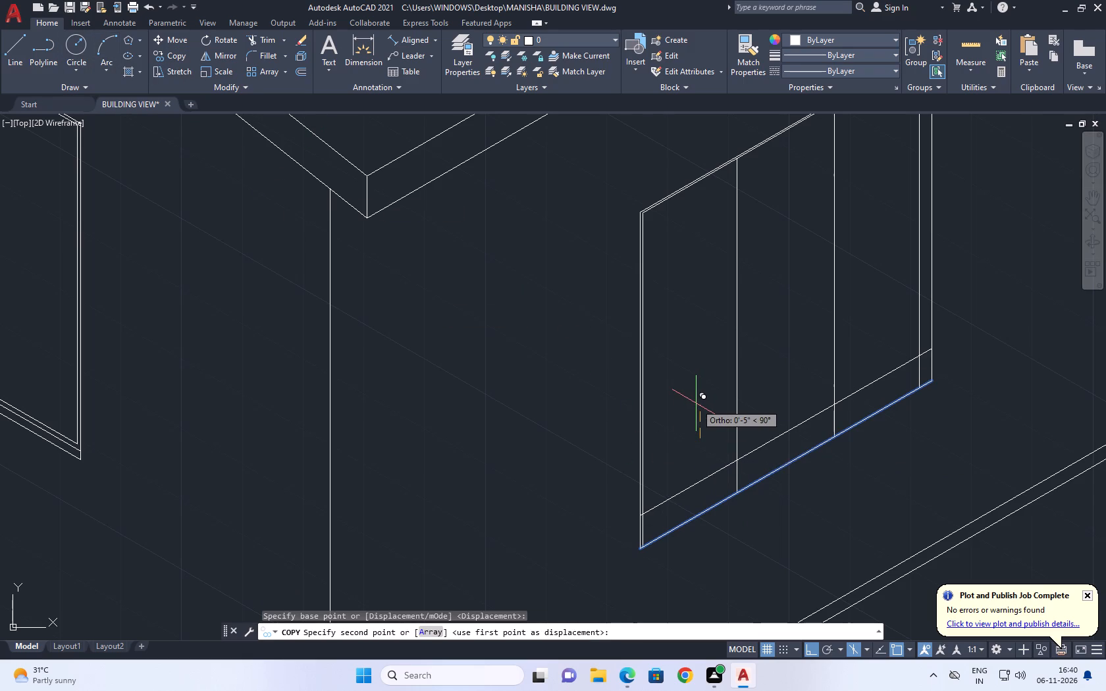
{"action": "key", "text": "2"}
{"action": "key", "text": "Return"}
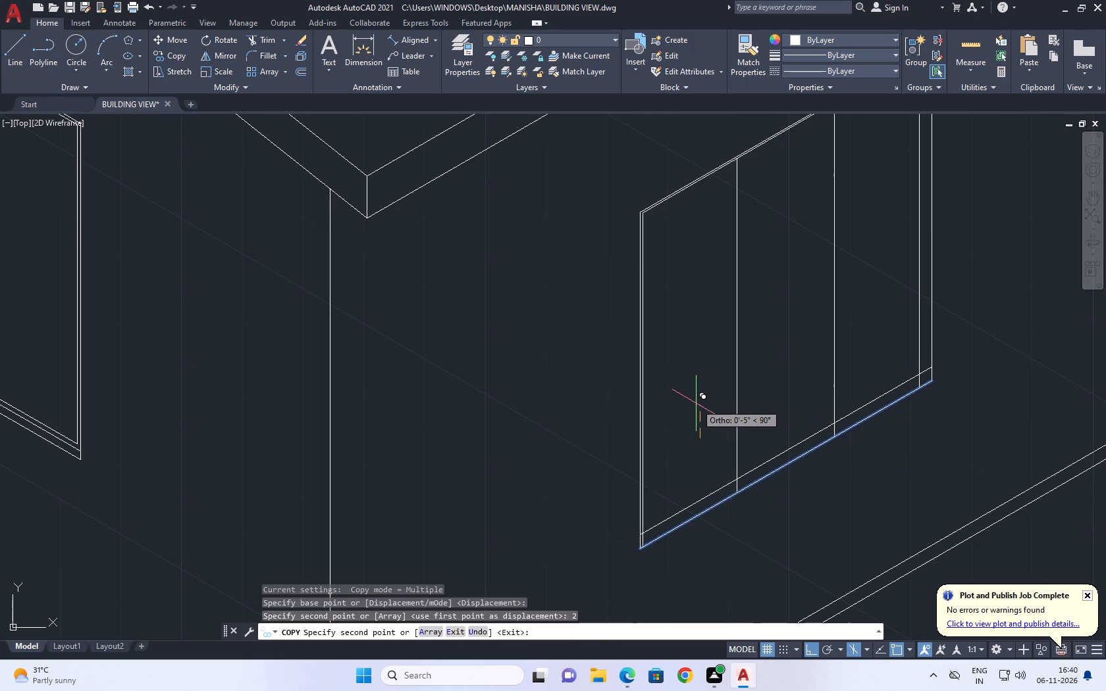
{"action": "right_click", "coordinate": [587, 261]}
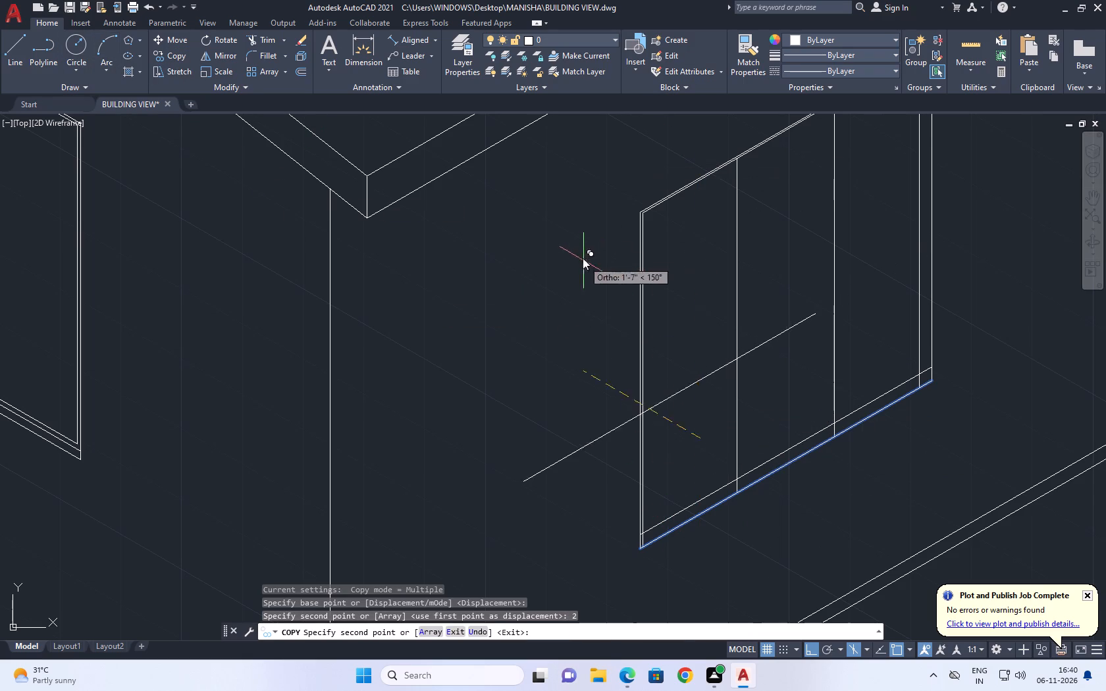
{"action": "left_click", "coordinate": [631, 281]}
Trim the overlapping ends of the copied bottom line and the inner left vertical at the window's lower-left inner corner.
{"action": "middle_click", "coordinate": [915, 338]}
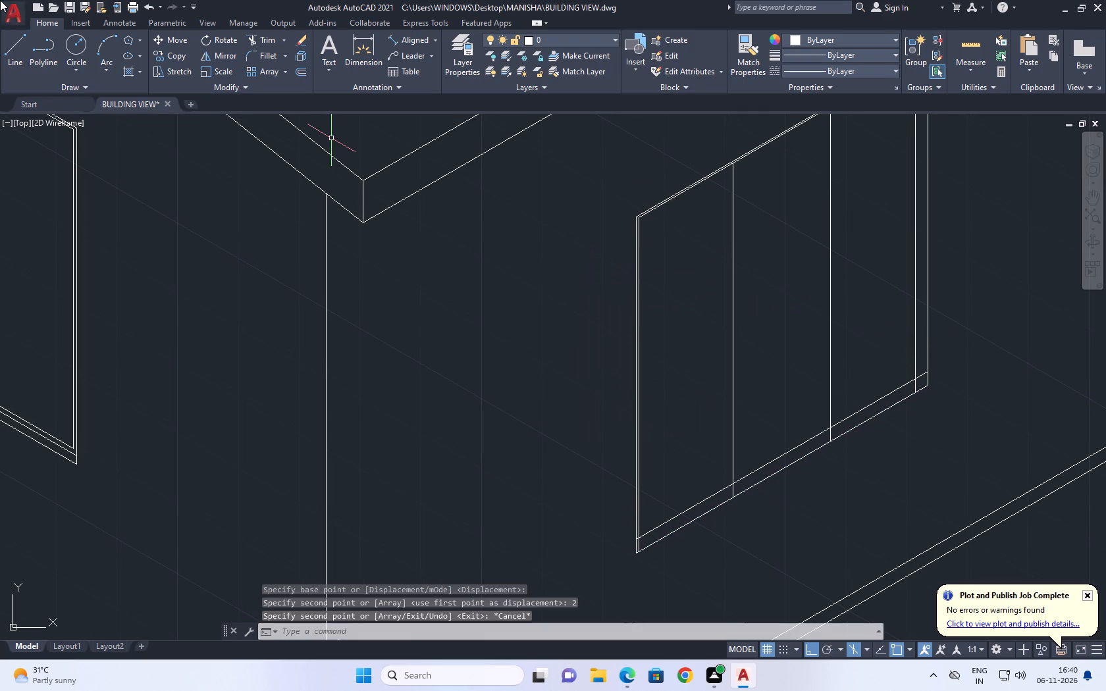
{"action": "left_click", "coordinate": [254, 38]}
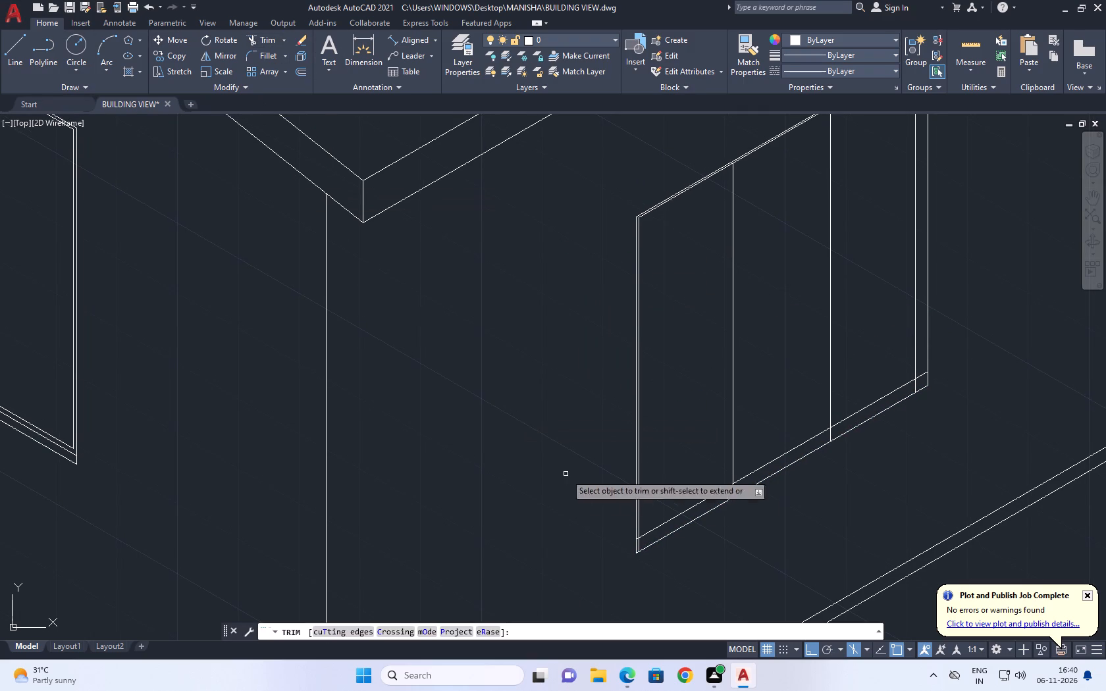
{"action": "scroll", "coordinate": [658, 561], "scroll_direction": "up", "scroll_amount": 3}
{"action": "scroll", "coordinate": [592, 499], "scroll_direction": "up", "scroll_amount": 3}
{"action": "left_click", "coordinate": [502, 386]}
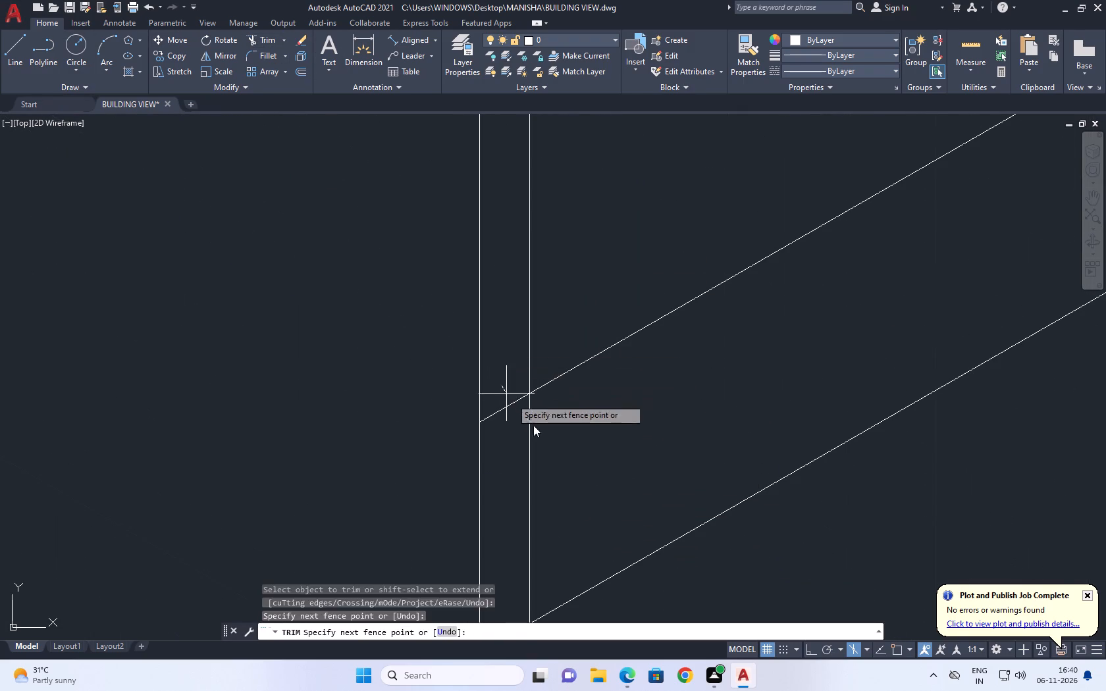
{"action": "left_click_drag", "start_coordinate": [543, 436], "coordinate": [549, 446]}
Trim both panel divider lines where they extend below the copied bottom frame line.
{"action": "scroll", "coordinate": [540, 428], "scroll_direction": "down", "scroll_amount": 4}
{"action": "scroll", "coordinate": [788, 309], "scroll_direction": "up", "scroll_amount": 2}
{"action": "left_click_drag", "start_coordinate": [785, 291], "coordinate": [775, 292]}
{"action": "left_click", "coordinate": [675, 333]}
{"action": "scroll", "coordinate": [695, 323], "scroll_direction": "down", "scroll_amount": 5}
{"action": "middle_click_drag", "start_coordinate": [812, 249], "coordinate": [708, 310]}
{"action": "scroll", "coordinate": [697, 315], "scroll_direction": "up", "scroll_amount": 5}
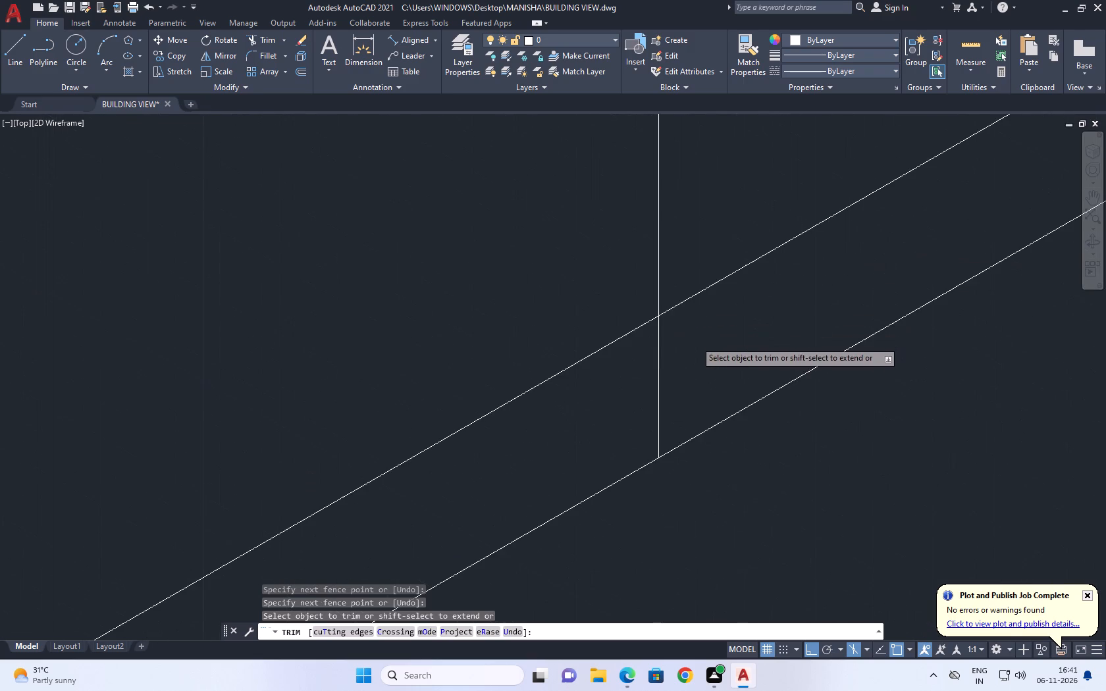
{"action": "left_click_drag", "start_coordinate": [691, 345], "coordinate": [689, 351]}
{"action": "left_click_drag", "start_coordinate": [612, 401], "coordinate": [611, 418]}
Trim the overlapping ends of the copied bottom line and the inner right vertical at the window's lower-right inner corner.
{"action": "scroll", "coordinate": [592, 382], "scroll_direction": "down", "scroll_amount": 5}
{"action": "scroll", "coordinate": [729, 376], "scroll_direction": "up", "scroll_amount": 2}
{"action": "scroll", "coordinate": [637, 255], "scroll_direction": "up", "scroll_amount": 4}
{"action": "left_click", "coordinate": [568, 169]}
{"action": "left_click", "coordinate": [411, 372]}
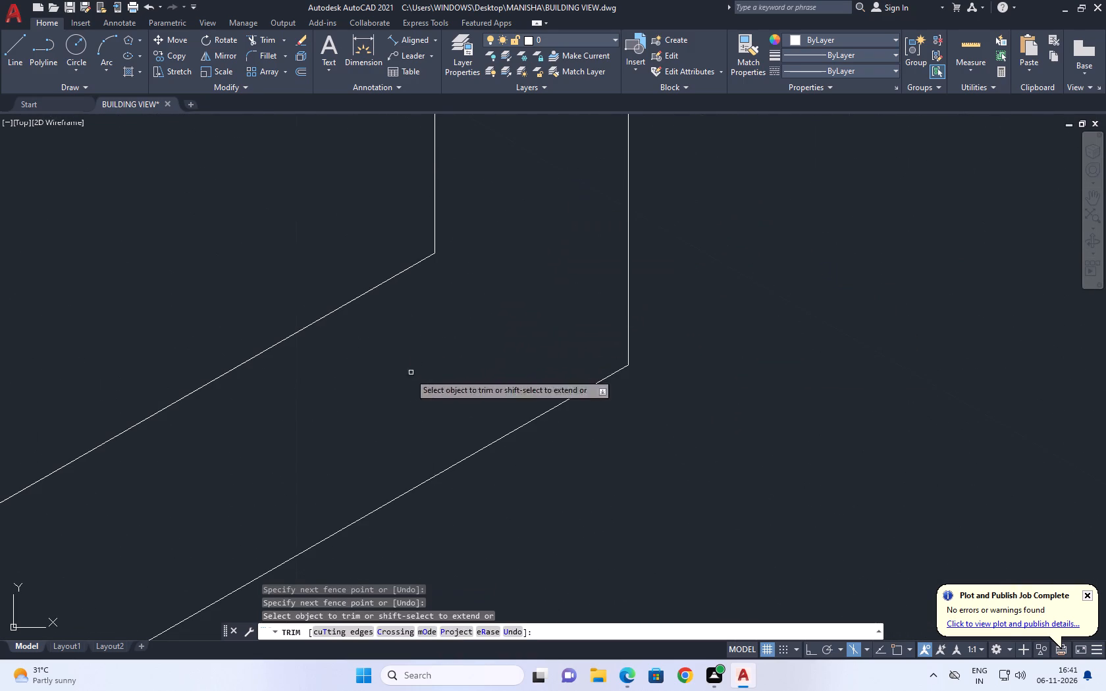
Copy the three-panel window's left divider line 0.5" to each side along the wall direction.
{"action": "right_click", "coordinate": [488, 307]}
{"action": "left_click", "coordinate": [519, 326]}
{"action": "scroll", "coordinate": [564, 299], "scroll_direction": "down", "scroll_amount": 9}
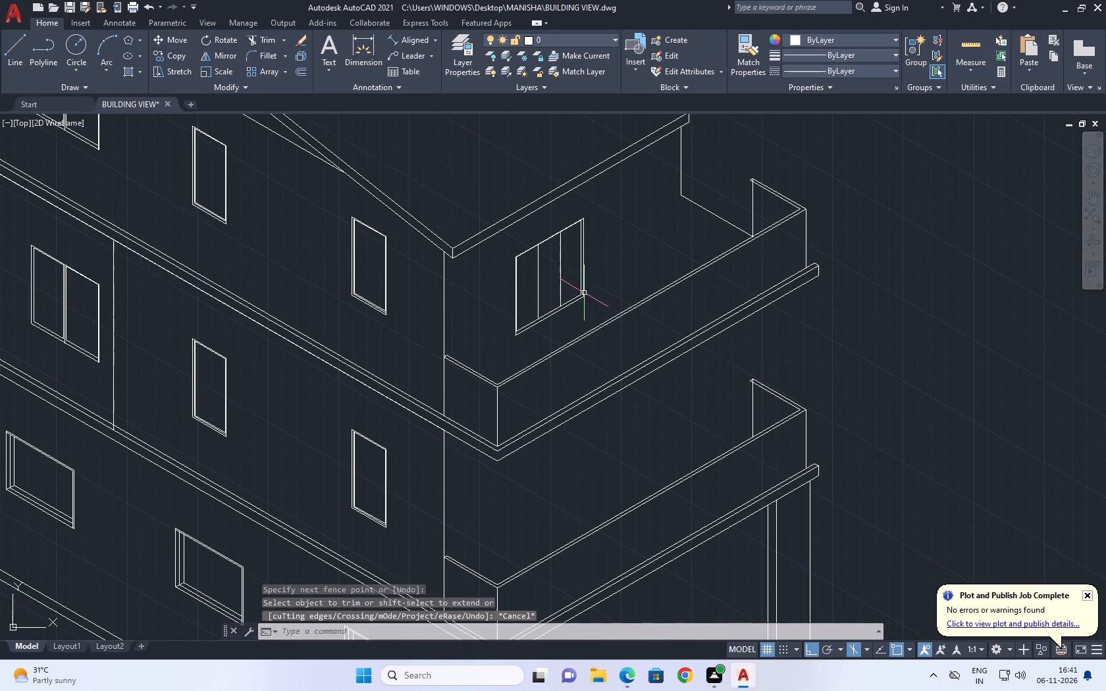
{"action": "middle_click_drag", "start_coordinate": [482, 284], "coordinate": [535, 302]}
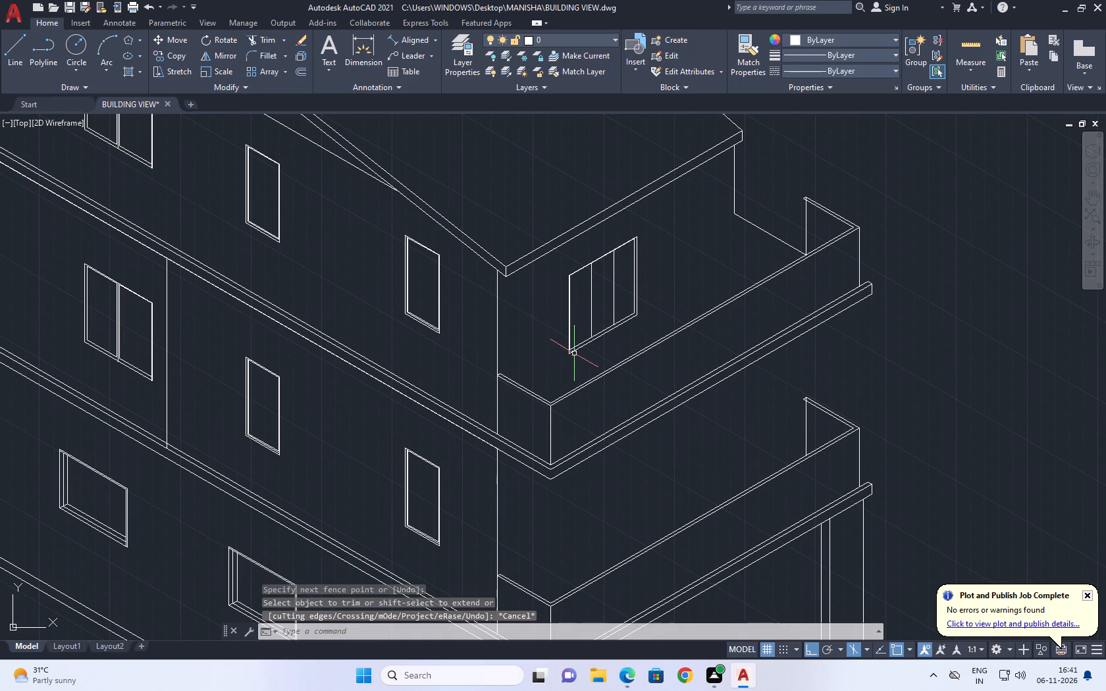
{"action": "scroll", "coordinate": [589, 315], "scroll_direction": "up", "scroll_amount": 3}
{"action": "left_click", "coordinate": [610, 270]}
{"action": "left_click", "coordinate": [566, 291]}
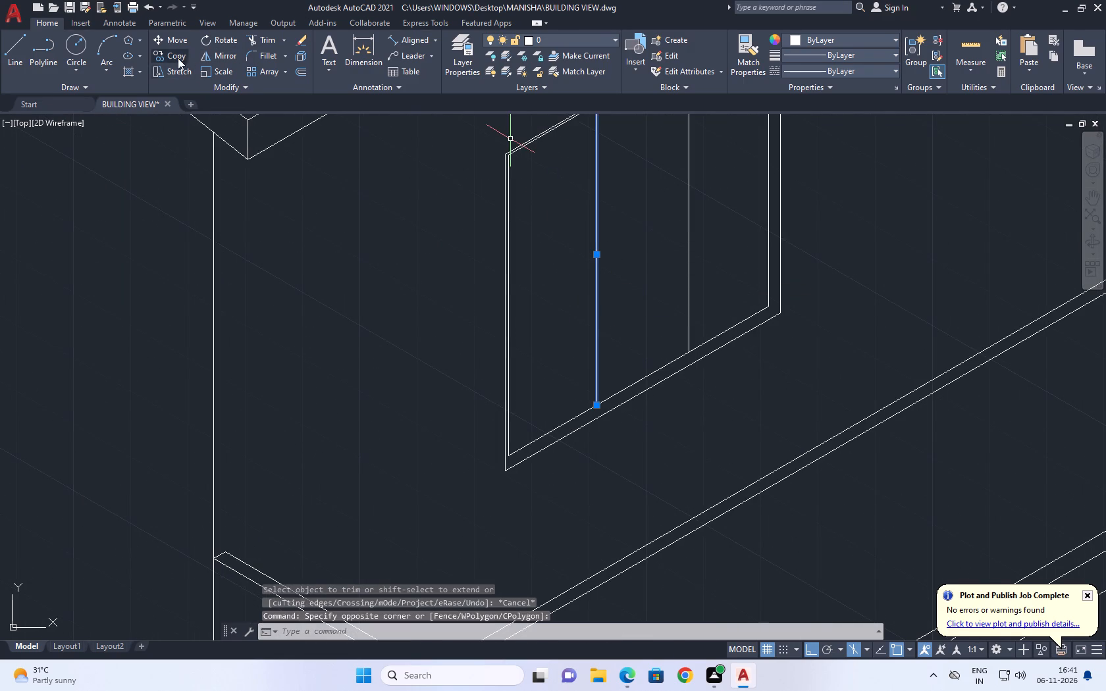
{"action": "left_click", "coordinate": [180, 54]}
{"action": "left_click", "coordinate": [687, 255]}
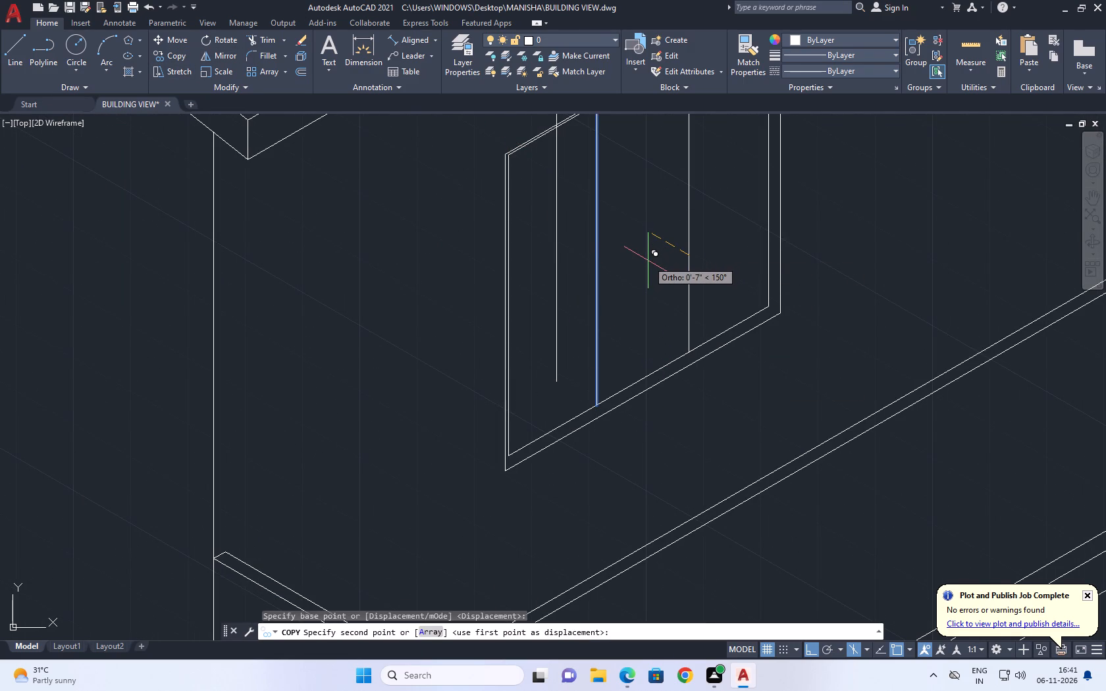
{"action": "key", "text": "F5"}
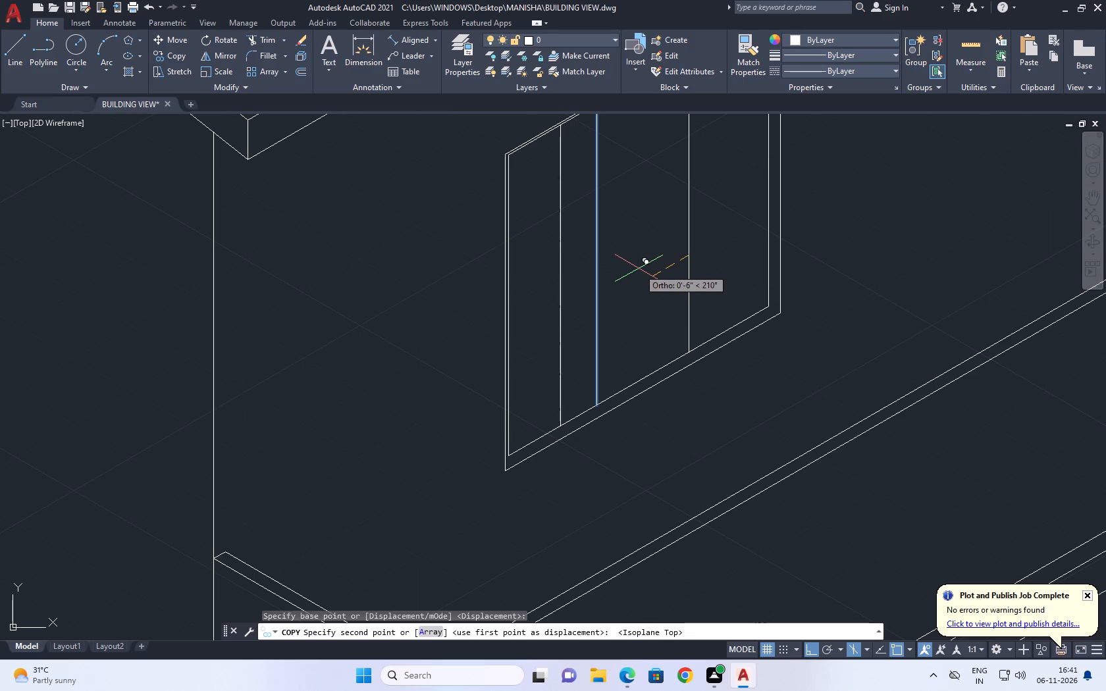
{"action": "type", "text": "0.5"}
{"action": "key", "text": "Return"}
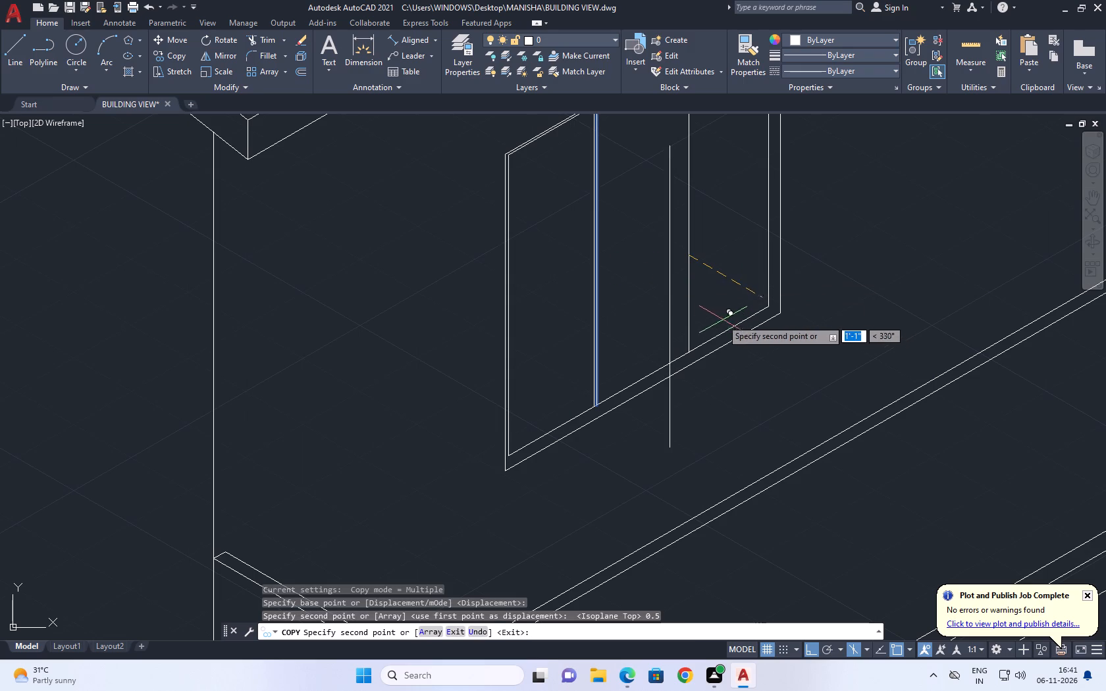
{"action": "key", "text": "F5"}
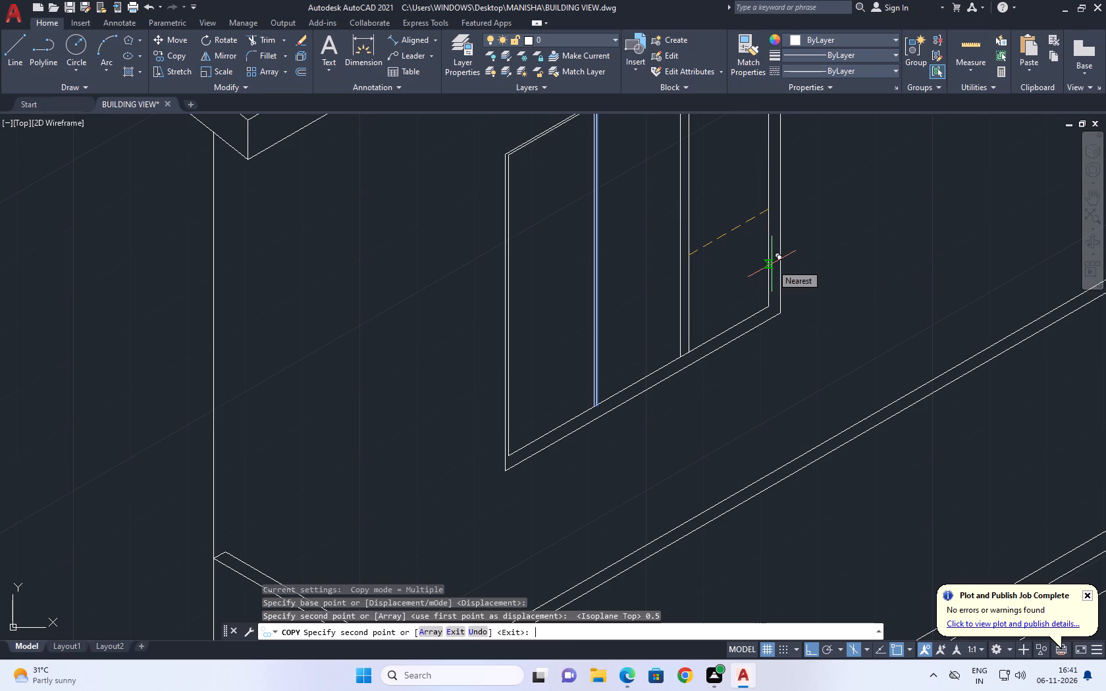
{"action": "type", "text": "0.5"}
{"action": "key", "text": "Return"}
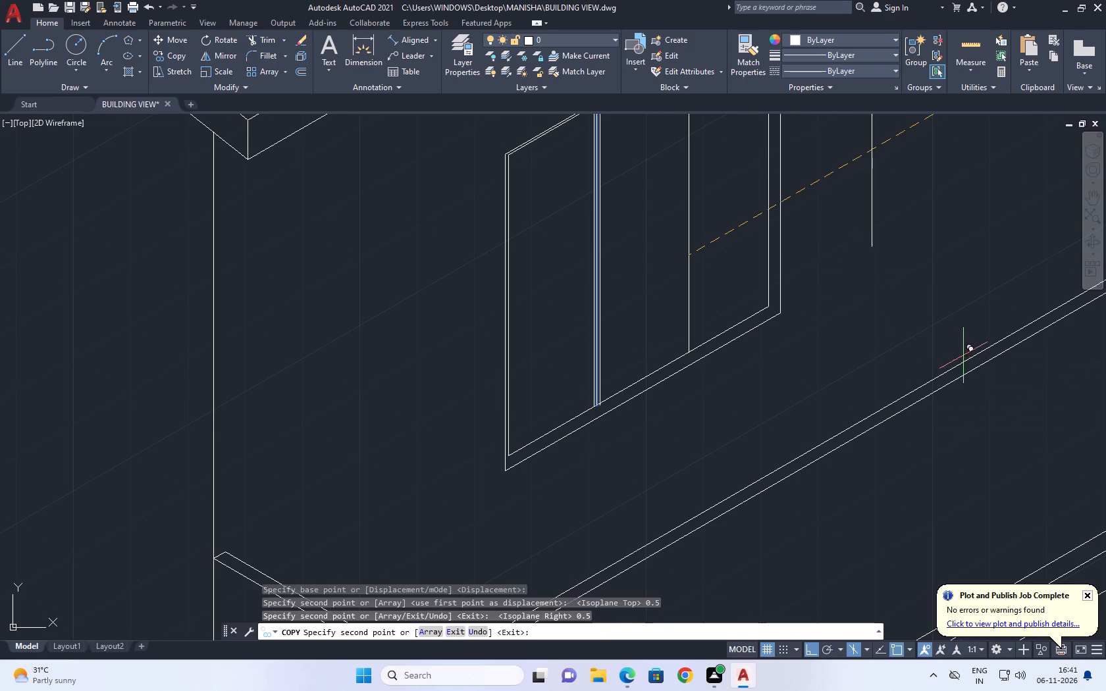
{"action": "right_click", "coordinate": [724, 245]}
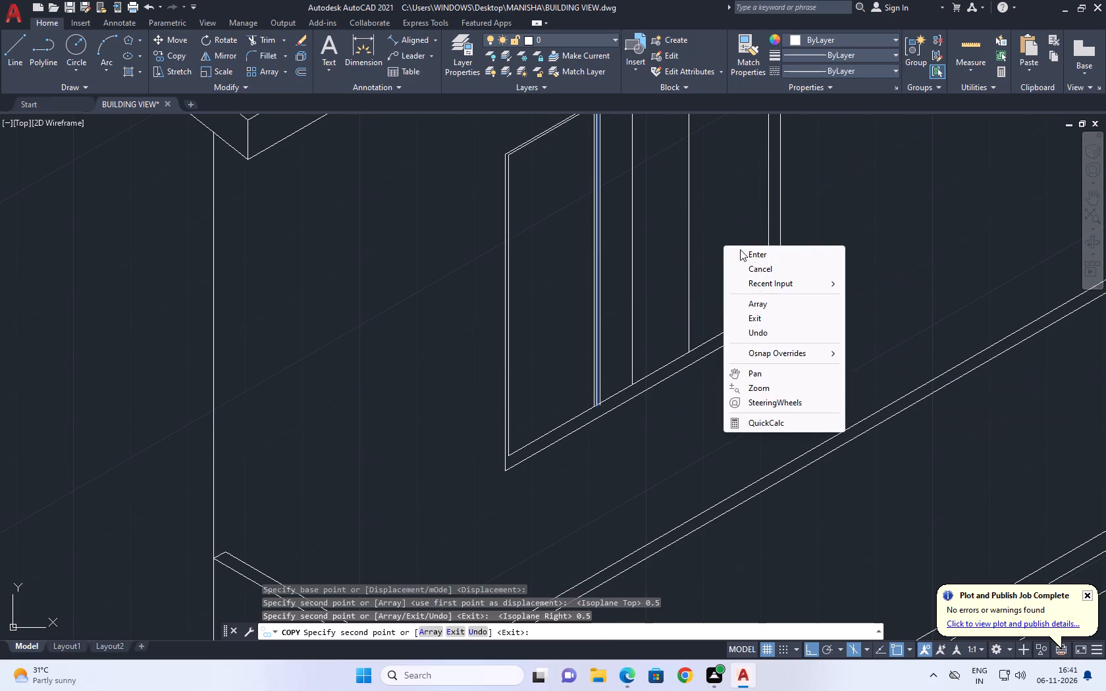
{"action": "left_click", "coordinate": [760, 267]}
Copy the window's right divider line 0.5" to each side along the wall direction.
{"action": "left_click", "coordinate": [707, 244]}
{"action": "left_click", "coordinate": [679, 248]}
{"action": "middle_click_drag", "start_coordinate": [844, 249], "coordinate": [712, 296]}
{"action": "scroll", "coordinate": [703, 294], "scroll_direction": "up", "scroll_amount": 1}
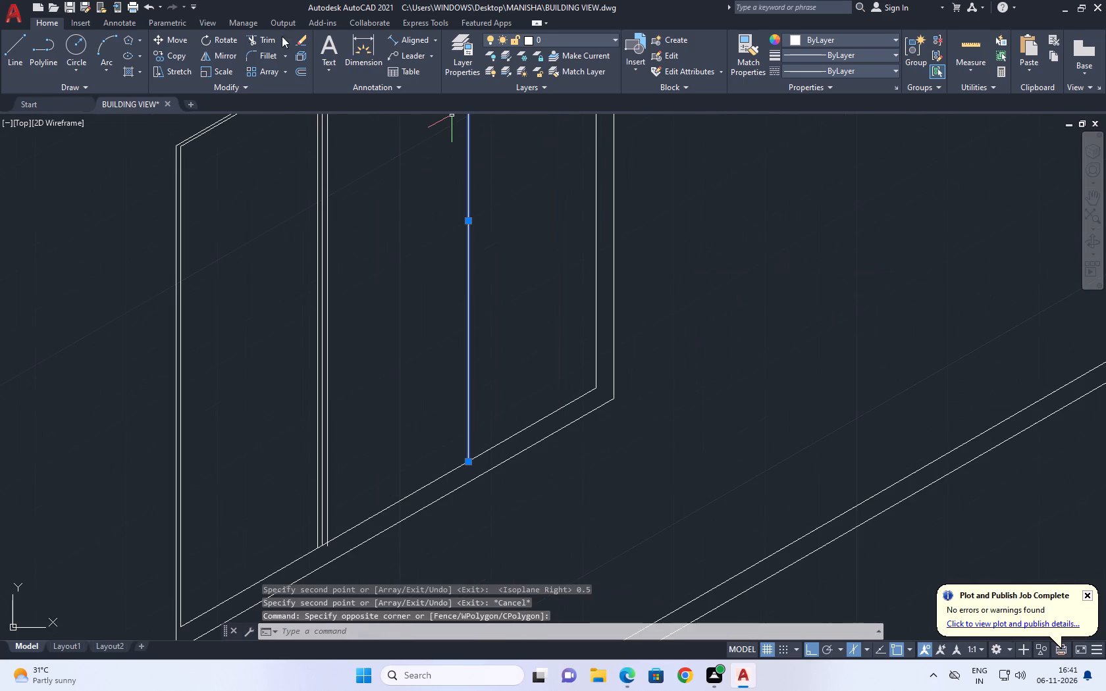
{"action": "left_click", "coordinate": [177, 55]}
{"action": "left_click", "coordinate": [501, 284]}
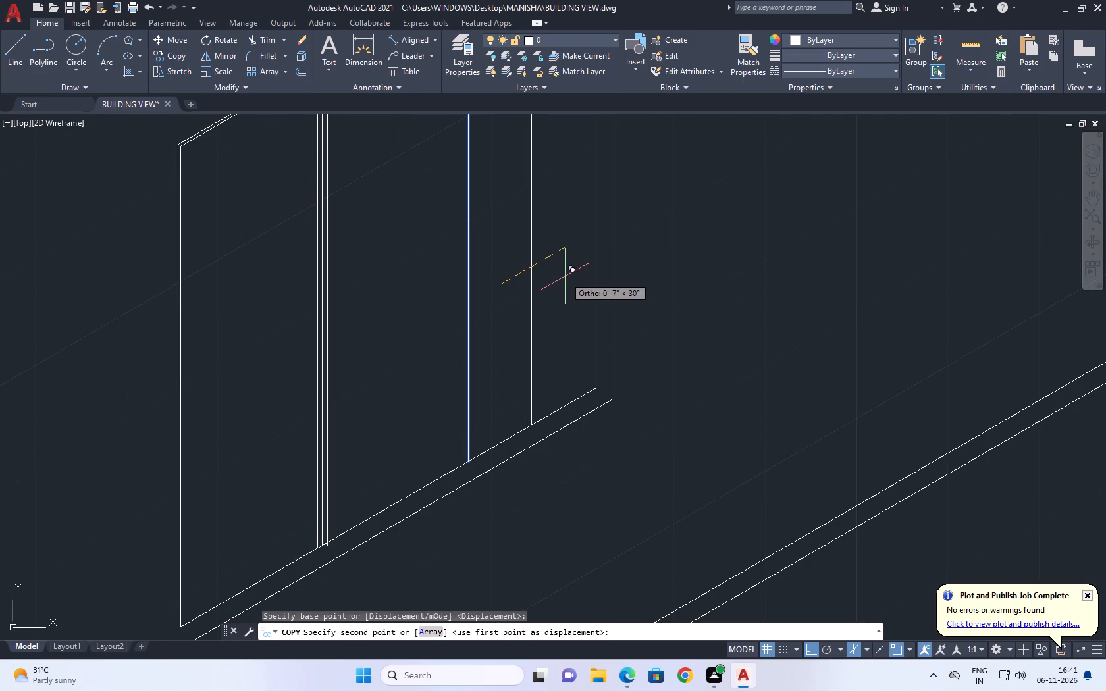
{"action": "type", "text": "0.5"}
{"action": "key", "text": "Return"}
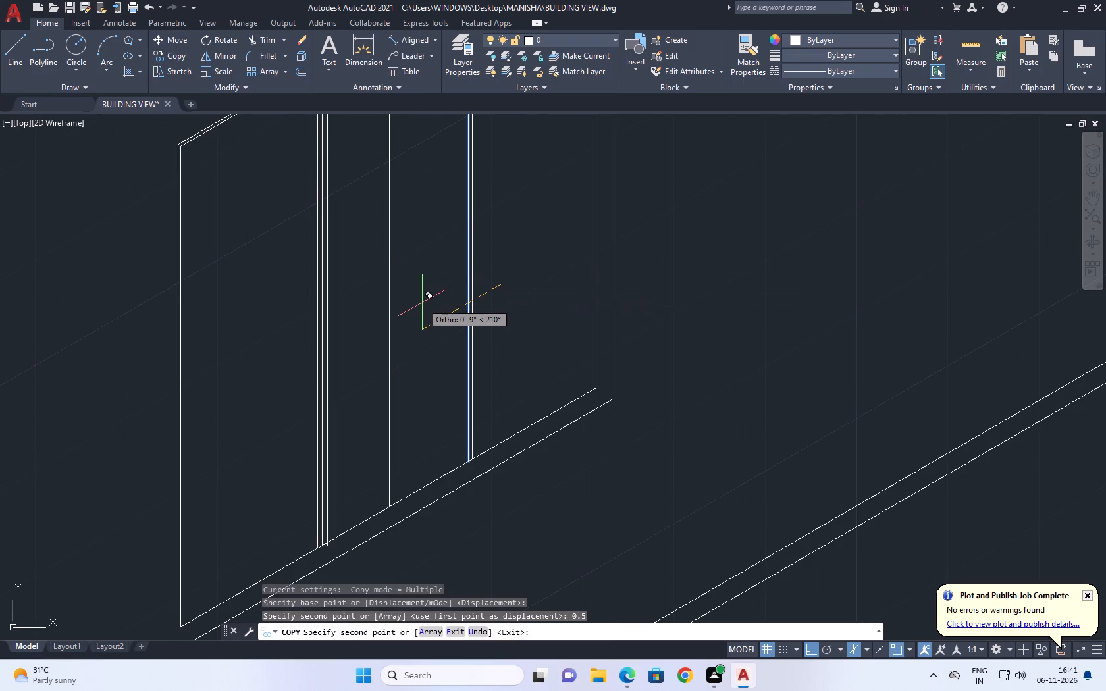
{"action": "type", "text": "0.5"}
{"action": "key", "text": "Return"}
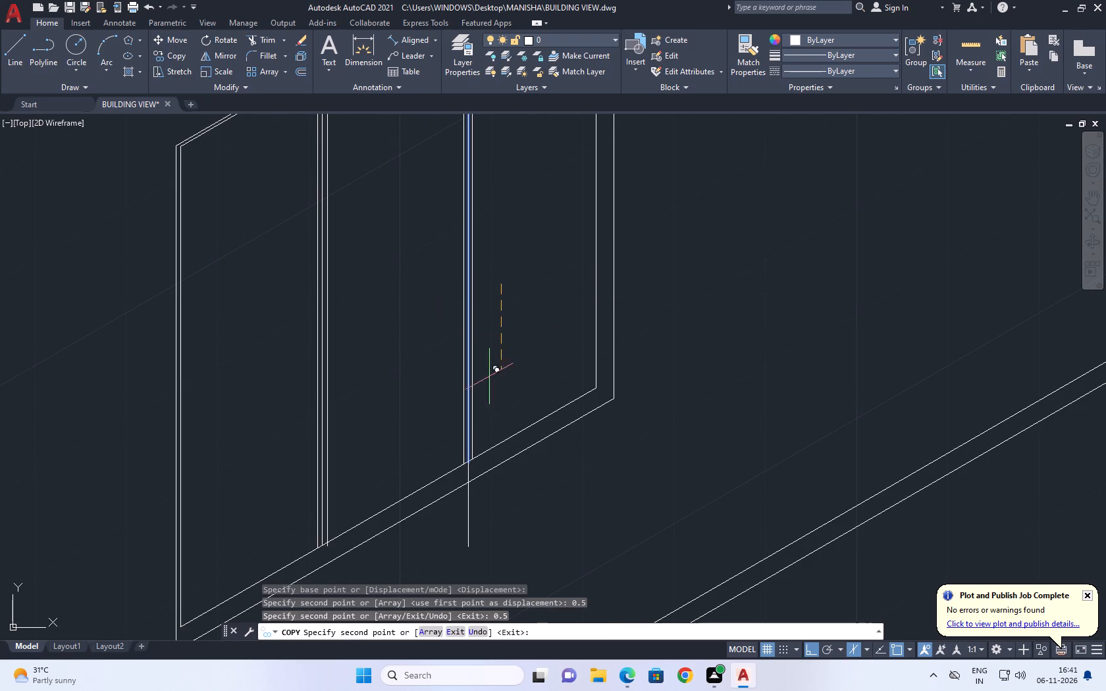
{"action": "right_click", "coordinate": [717, 286]}
{"action": "left_click", "coordinate": [770, 299]}
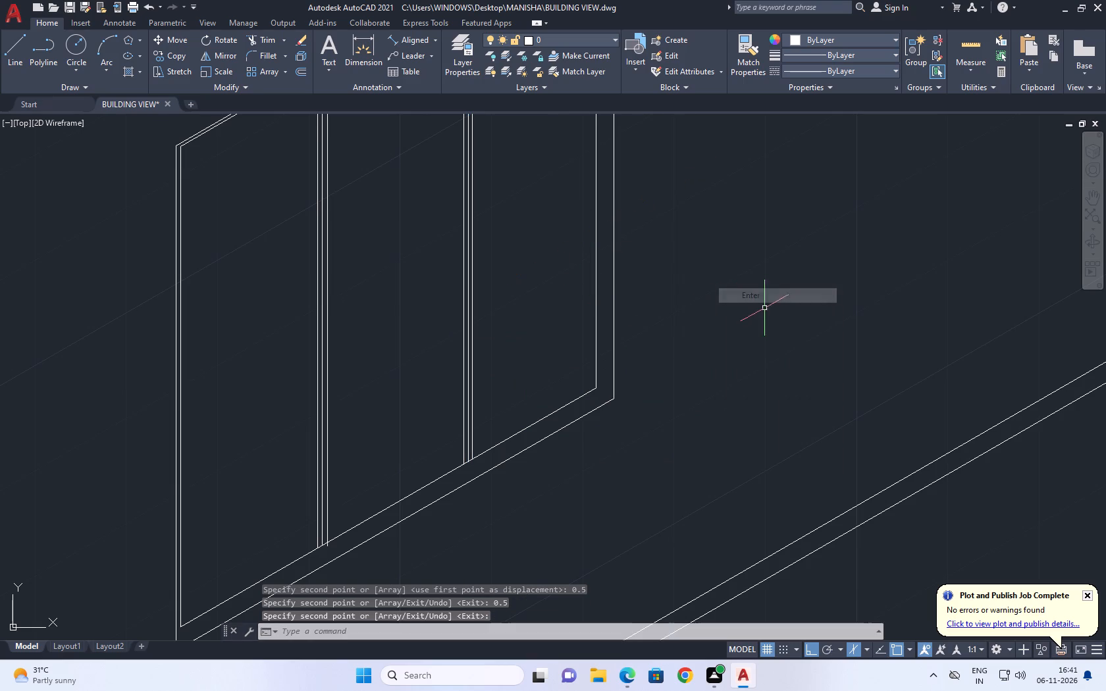
Erase the original centre line from the right divider and from the left divider of the three-panel window.
{"action": "scroll", "coordinate": [434, 222], "scroll_direction": "up", "scroll_amount": 2}
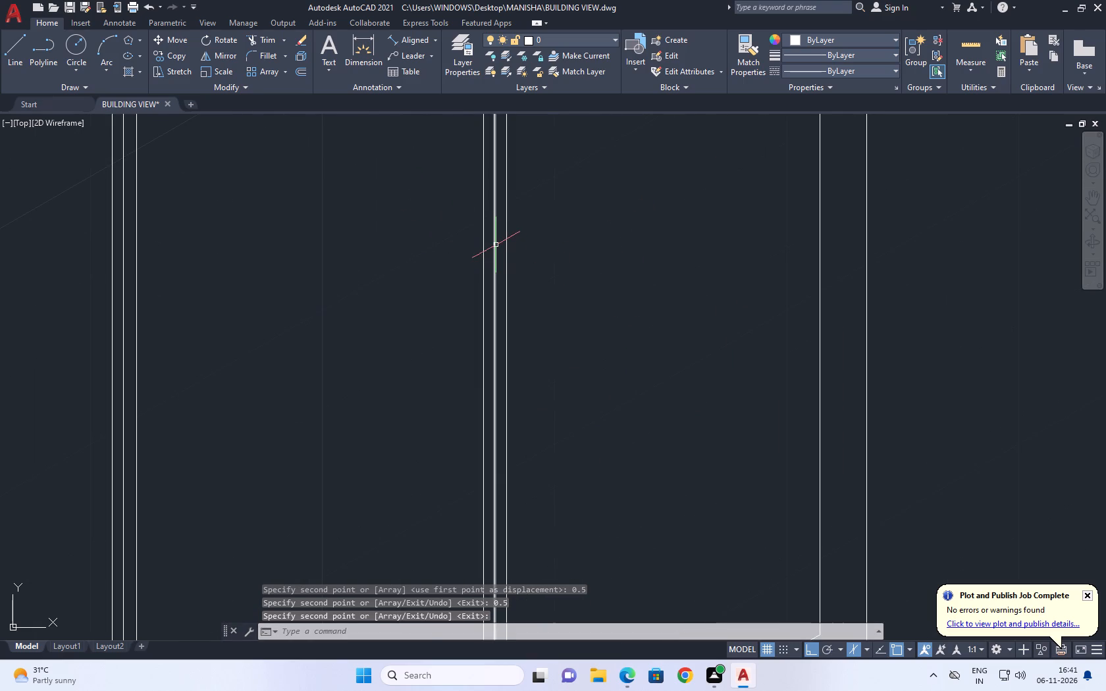
{"action": "left_click", "coordinate": [496, 243]}
{"action": "right_click", "coordinate": [633, 209]}
{"action": "left_click", "coordinate": [671, 295]}
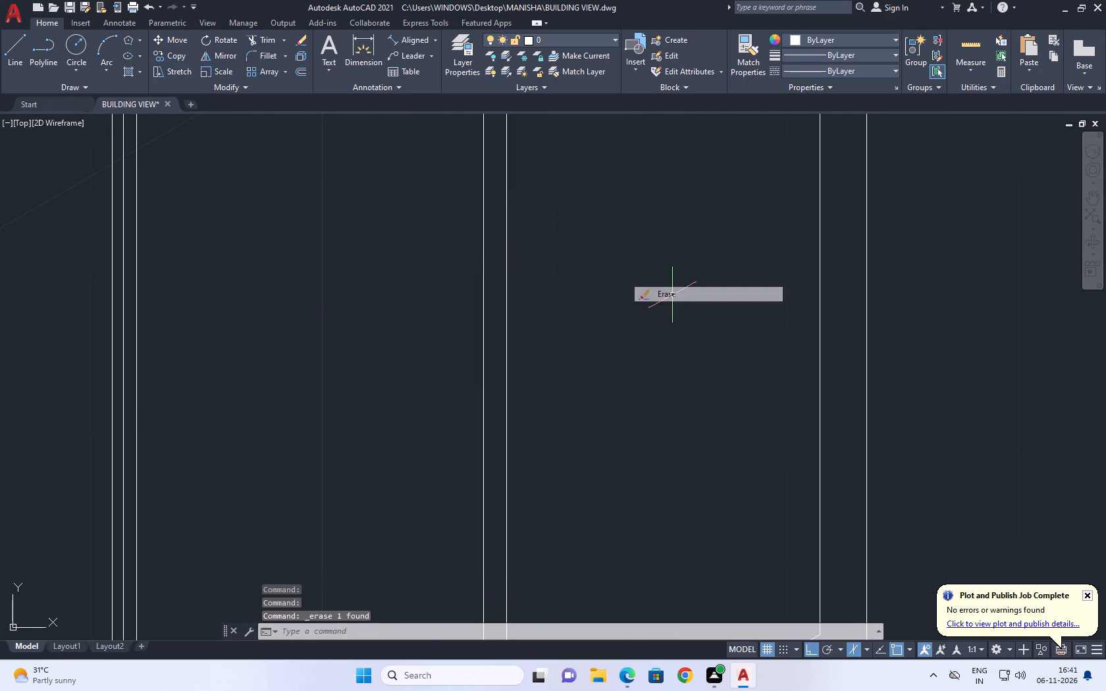
{"action": "scroll", "coordinate": [442, 303], "scroll_direction": "down", "scroll_amount": 3}
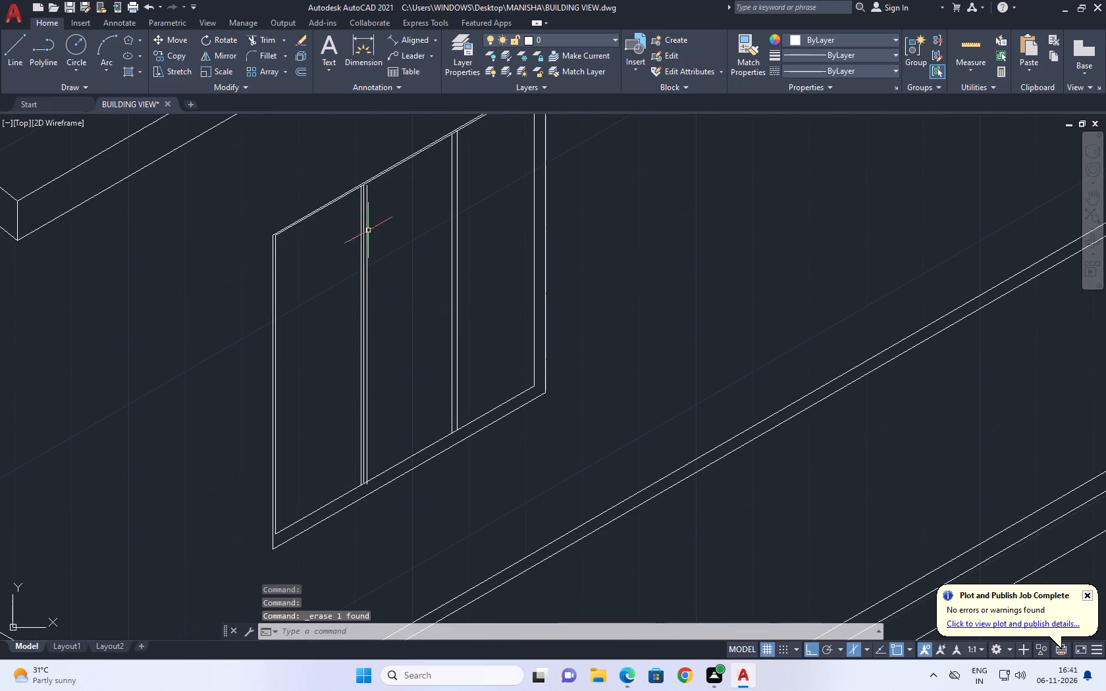
{"action": "scroll", "coordinate": [359, 216], "scroll_direction": "up", "scroll_amount": 3}
{"action": "left_click", "coordinate": [373, 223]}
{"action": "right_click", "coordinate": [491, 234]}
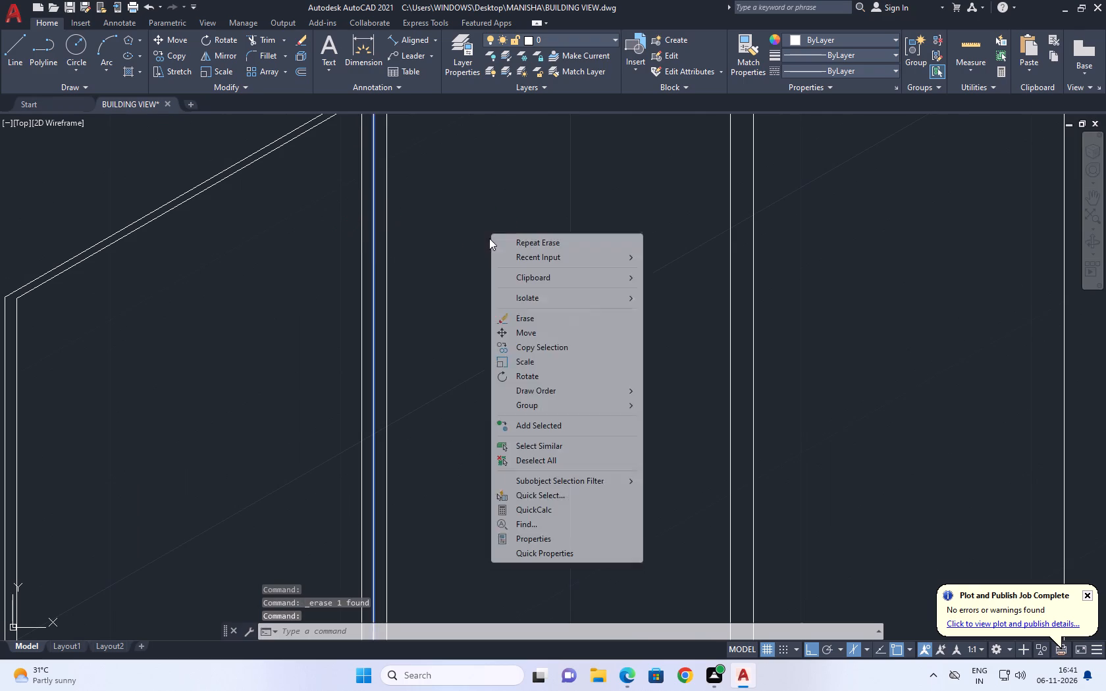
{"action": "left_click", "coordinate": [530, 315]}
Stretch the top end of the left divider's right-hand line straight up past both top frame lines.
{"action": "scroll", "coordinate": [285, 303], "scroll_direction": "down", "scroll_amount": 3}
{"action": "middle_click_drag", "start_coordinate": [306, 296], "coordinate": [309, 301]}
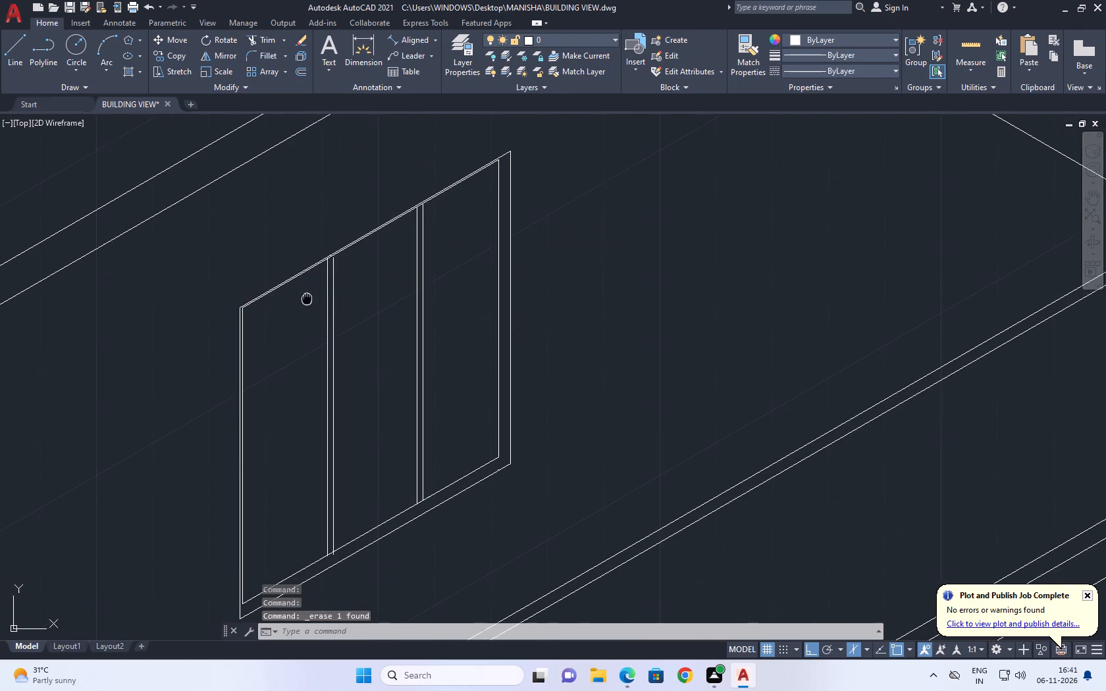
{"action": "middle_click_drag", "start_coordinate": [309, 301], "coordinate": [325, 314]}
{"action": "scroll", "coordinate": [386, 232], "scroll_direction": "up", "scroll_amount": 3}
{"action": "middle_click_drag", "start_coordinate": [214, 403], "coordinate": [347, 334]}
{"action": "scroll", "coordinate": [213, 402], "scroll_direction": "down", "scroll_amount": 1}
{"action": "scroll", "coordinate": [348, 345], "scroll_direction": "up", "scroll_amount": 3}
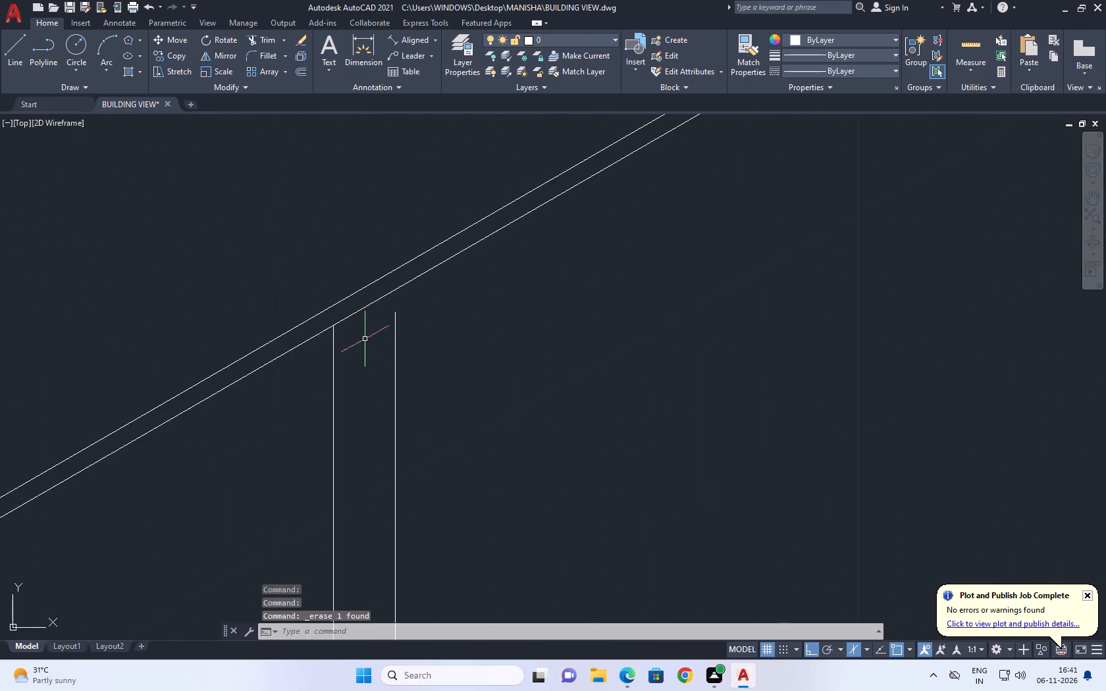
{"action": "scroll", "coordinate": [366, 339], "scroll_direction": "up", "scroll_amount": 2}
{"action": "left_click", "coordinate": [477, 277]}
{"action": "left_click_drag", "start_coordinate": [390, 362], "coordinate": [387, 369]}
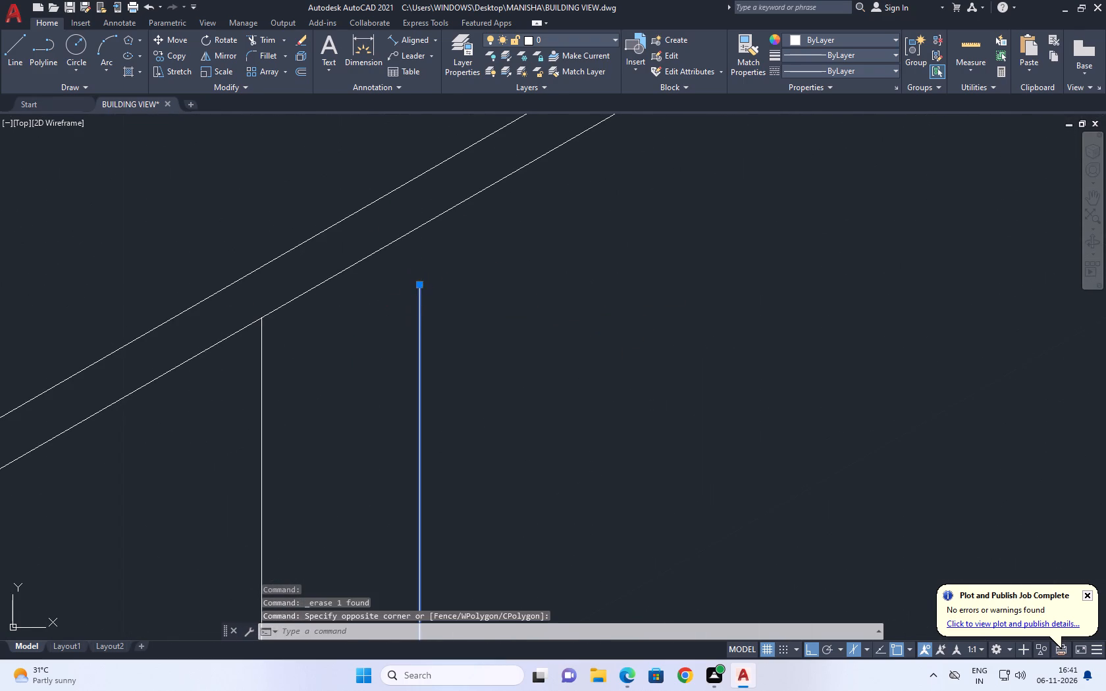
{"action": "left_click", "coordinate": [420, 283]}
{"action": "left_click", "coordinate": [408, 146]}
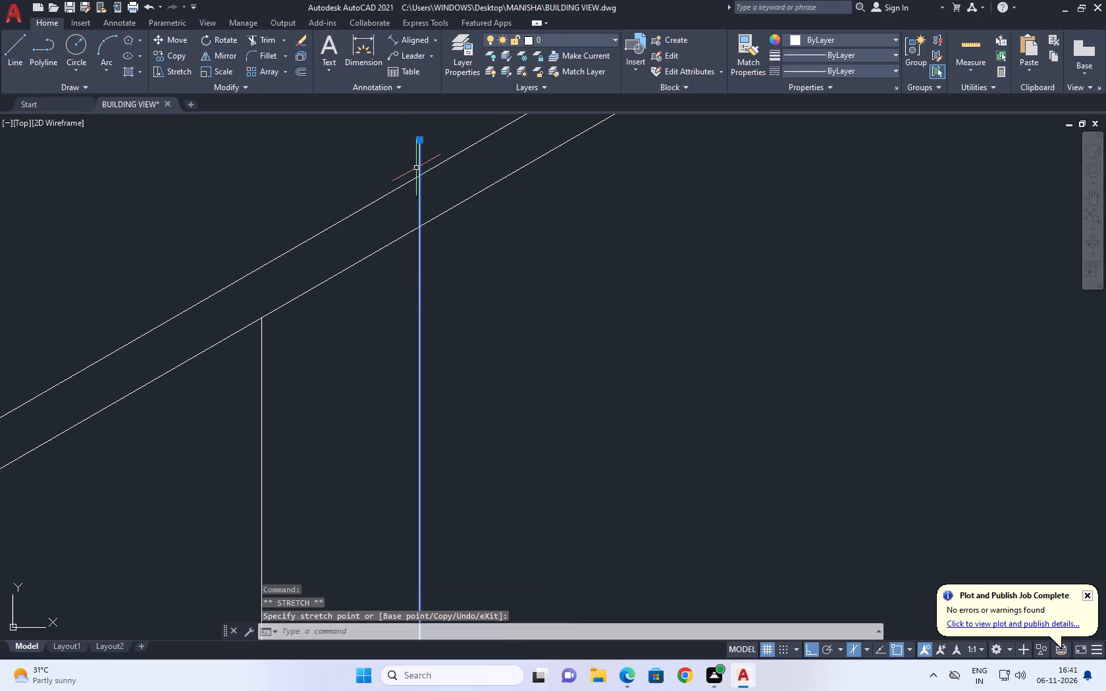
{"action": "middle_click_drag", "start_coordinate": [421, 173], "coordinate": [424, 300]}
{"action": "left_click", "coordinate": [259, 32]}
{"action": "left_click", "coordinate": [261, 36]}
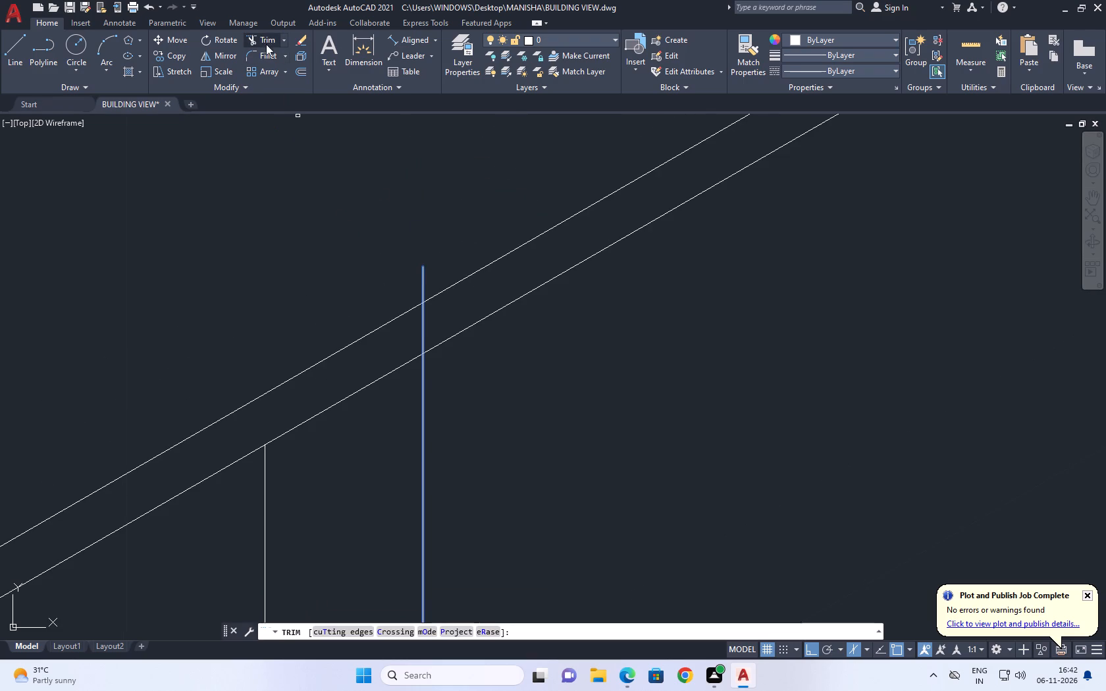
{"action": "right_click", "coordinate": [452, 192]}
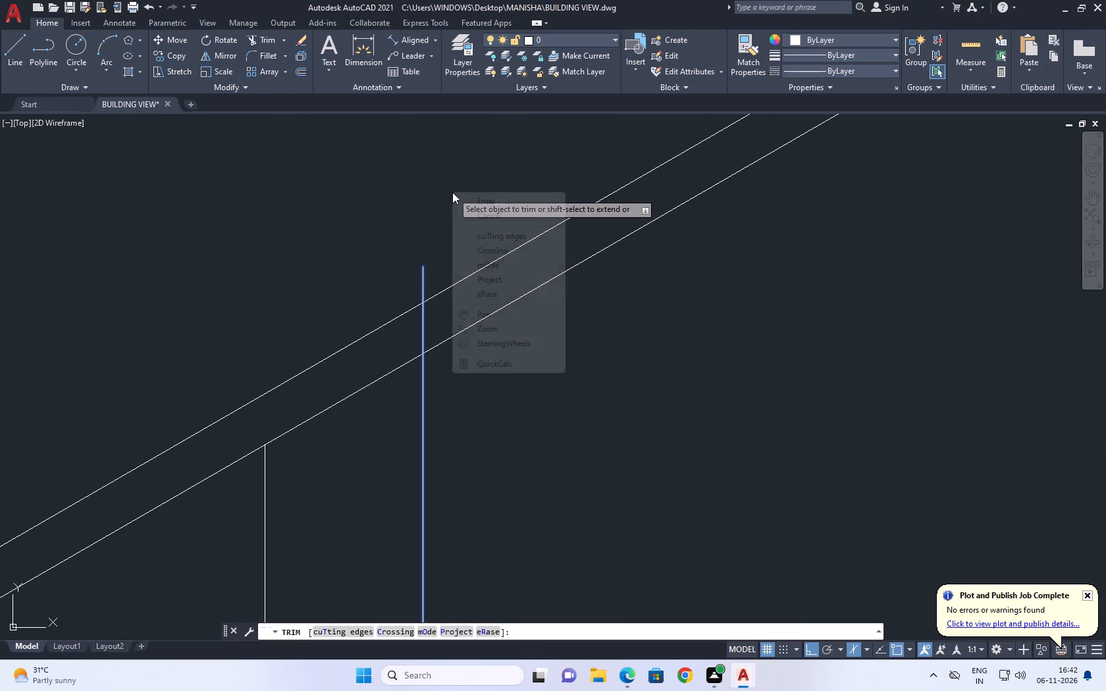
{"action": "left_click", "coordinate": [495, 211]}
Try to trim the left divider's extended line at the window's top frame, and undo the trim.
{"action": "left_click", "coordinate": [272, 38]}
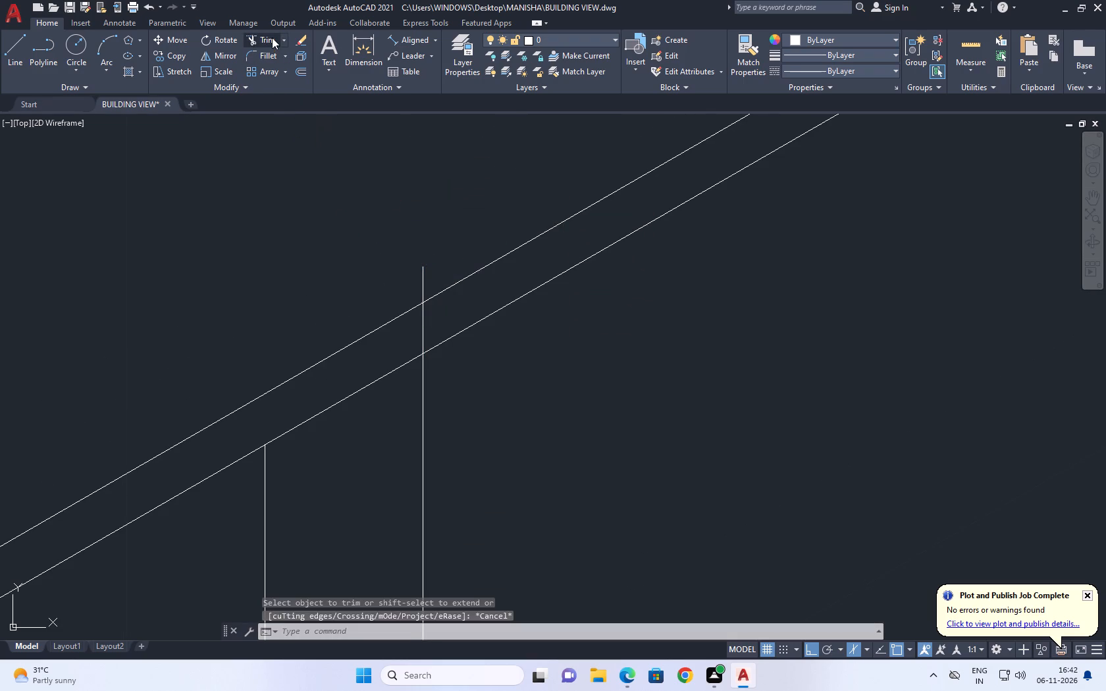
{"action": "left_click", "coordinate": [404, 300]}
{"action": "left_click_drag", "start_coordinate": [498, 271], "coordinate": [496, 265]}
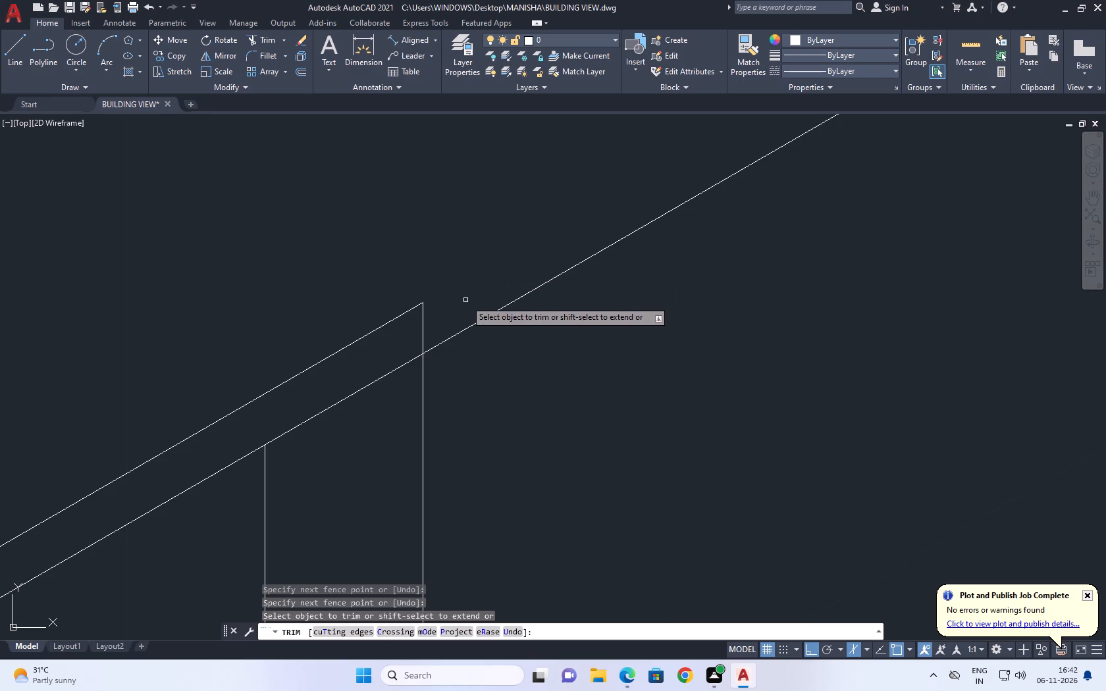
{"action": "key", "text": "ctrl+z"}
Trim the left divider's right-hand line where it extends above the window's inner top frame line.
{"action": "left_click", "coordinate": [416, 319]}
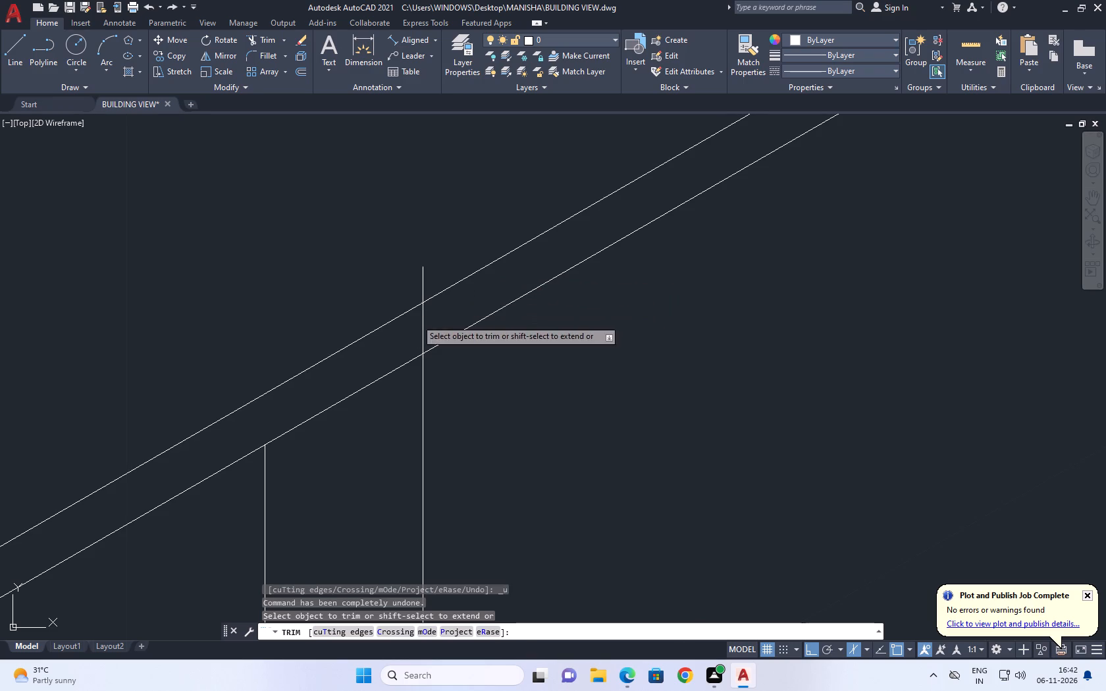
{"action": "left_click", "coordinate": [445, 308]}
{"action": "left_click", "coordinate": [431, 267]}
{"action": "left_click", "coordinate": [411, 284]}
Trim the bottom end of the left divider's right-hand line where it extends below the inner bottom frame line.
{"action": "middle_click_drag", "start_coordinate": [471, 240], "coordinate": [427, 325]}
{"action": "scroll", "coordinate": [468, 311], "scroll_direction": "down", "scroll_amount": 2}
{"action": "middle_click_drag", "start_coordinate": [555, 270], "coordinate": [446, 320]}
{"action": "scroll", "coordinate": [438, 320], "scroll_direction": "down", "scroll_amount": 3}
{"action": "middle_click_drag", "start_coordinate": [614, 264], "coordinate": [552, 313]}
{"action": "scroll", "coordinate": [574, 299], "scroll_direction": "down", "scroll_amount": 2}
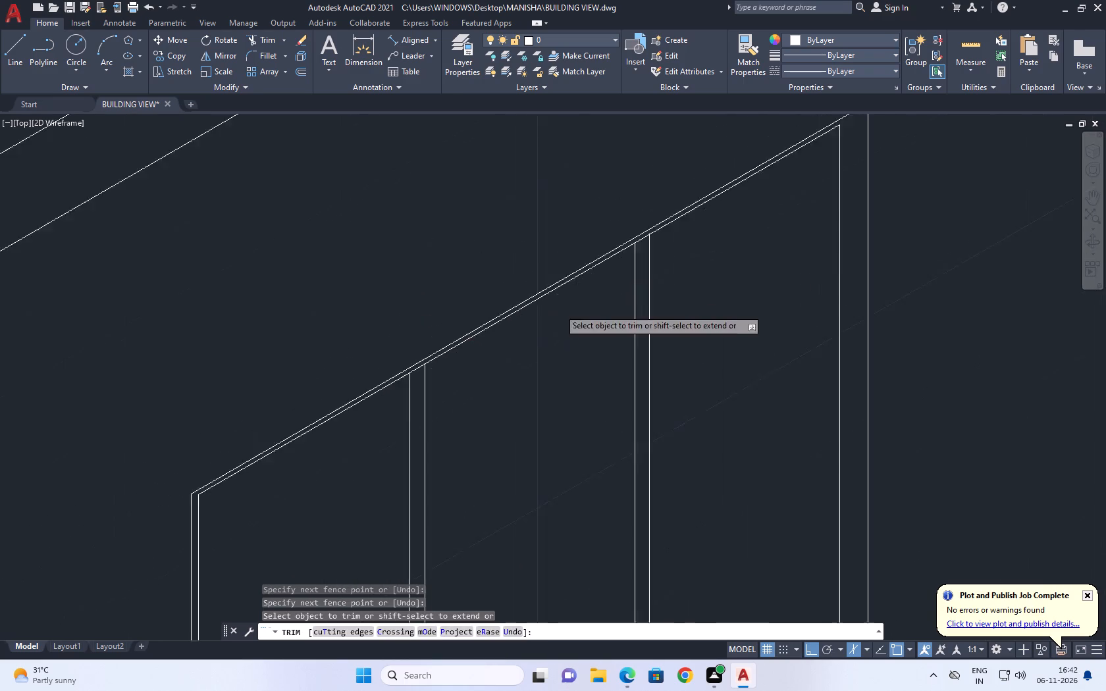
{"action": "scroll", "coordinate": [581, 296], "scroll_direction": "down", "scroll_amount": 2}
{"action": "middle_click_drag", "start_coordinate": [673, 281], "coordinate": [595, 289]}
{"action": "scroll", "coordinate": [444, 532], "scroll_direction": "up", "scroll_amount": 3}
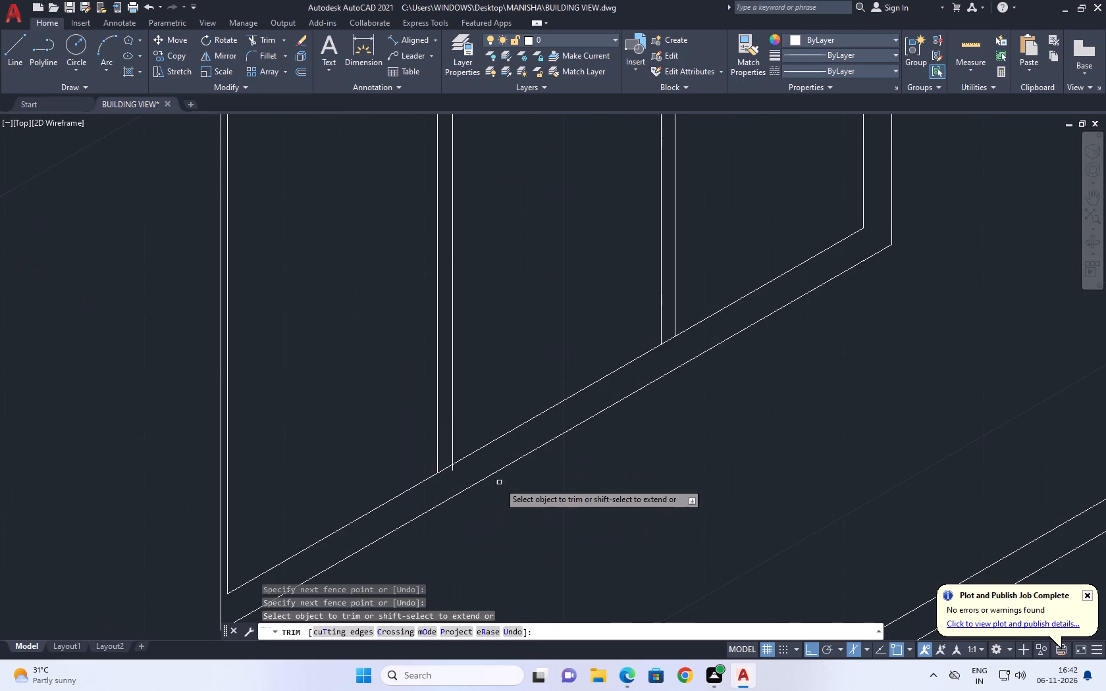
{"action": "scroll", "coordinate": [461, 471], "scroll_direction": "up", "scroll_amount": 3}
{"action": "left_click", "coordinate": [447, 454]}
{"action": "left_click_drag", "start_coordinate": [416, 473], "coordinate": [412, 479]}
{"action": "right_click", "coordinate": [513, 312]}
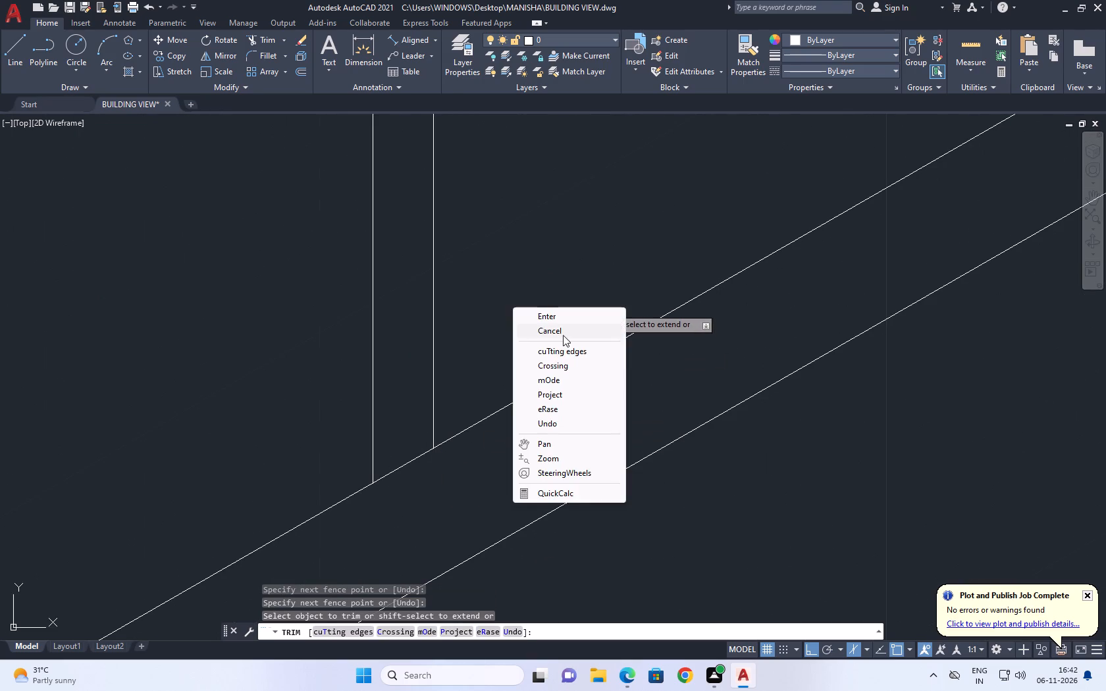
{"action": "left_click", "coordinate": [565, 334]}
Examine the three-panel window's frame, dividers and lower corners within the building view.
{"action": "scroll", "coordinate": [517, 329], "scroll_direction": "down", "scroll_amount": 6}
{"action": "middle_click_drag", "start_coordinate": [560, 311], "coordinate": [618, 362]}
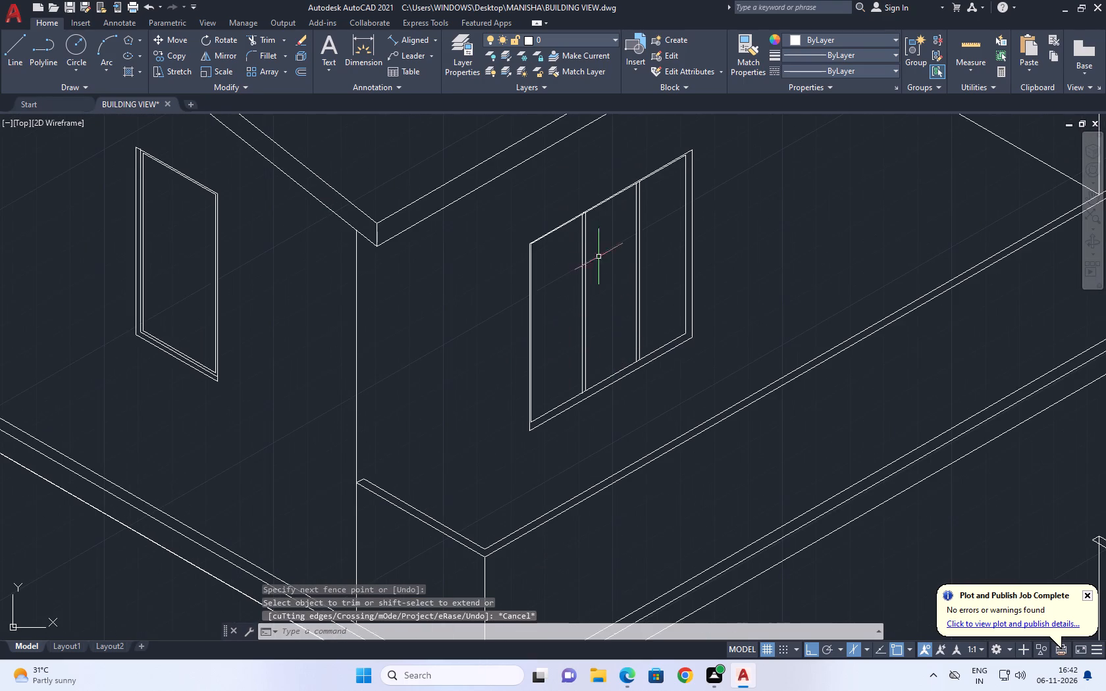
{"action": "middle_click_drag", "start_coordinate": [765, 287], "coordinate": [735, 279]}
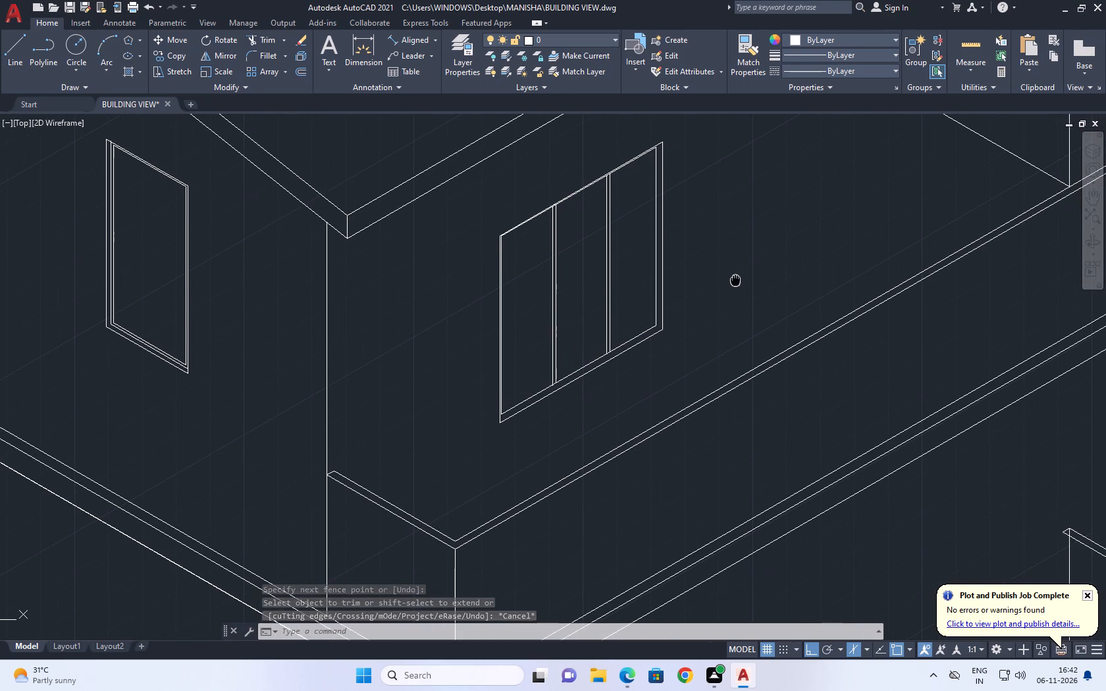
{"action": "middle_click_drag", "start_coordinate": [735, 279], "coordinate": [683, 288]}
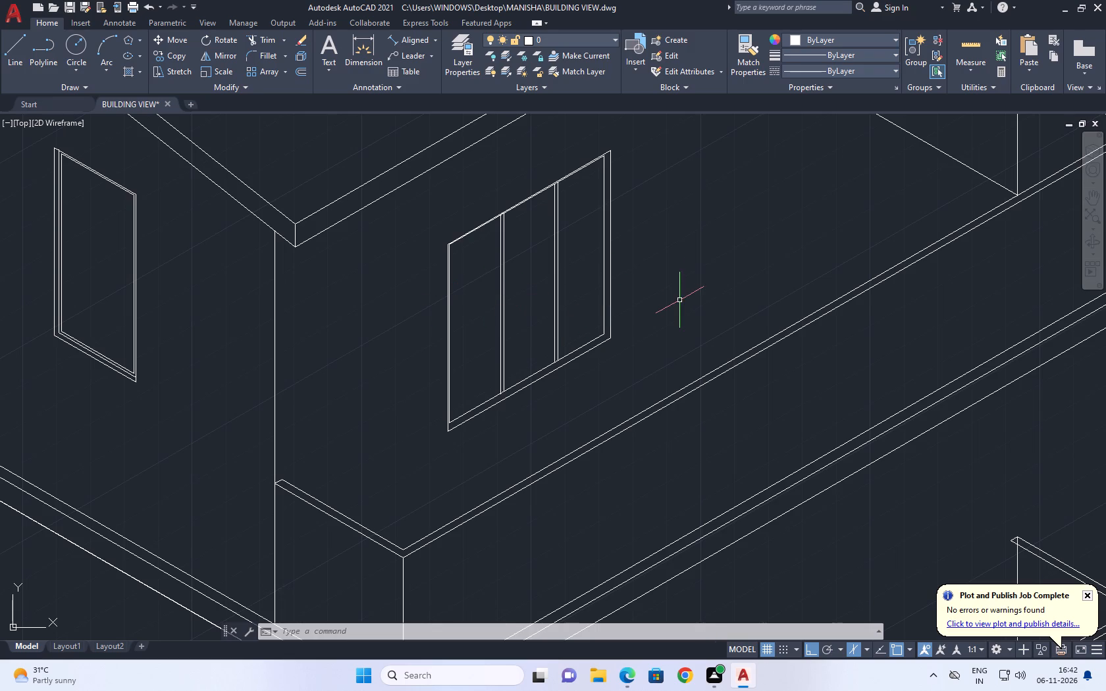
{"action": "middle_click_drag", "start_coordinate": [539, 234], "coordinate": [587, 222]}
{"action": "middle_click_drag", "start_coordinate": [583, 407], "coordinate": [647, 368]}
{"action": "scroll", "coordinate": [658, 359], "scroll_direction": "up", "scroll_amount": 1}
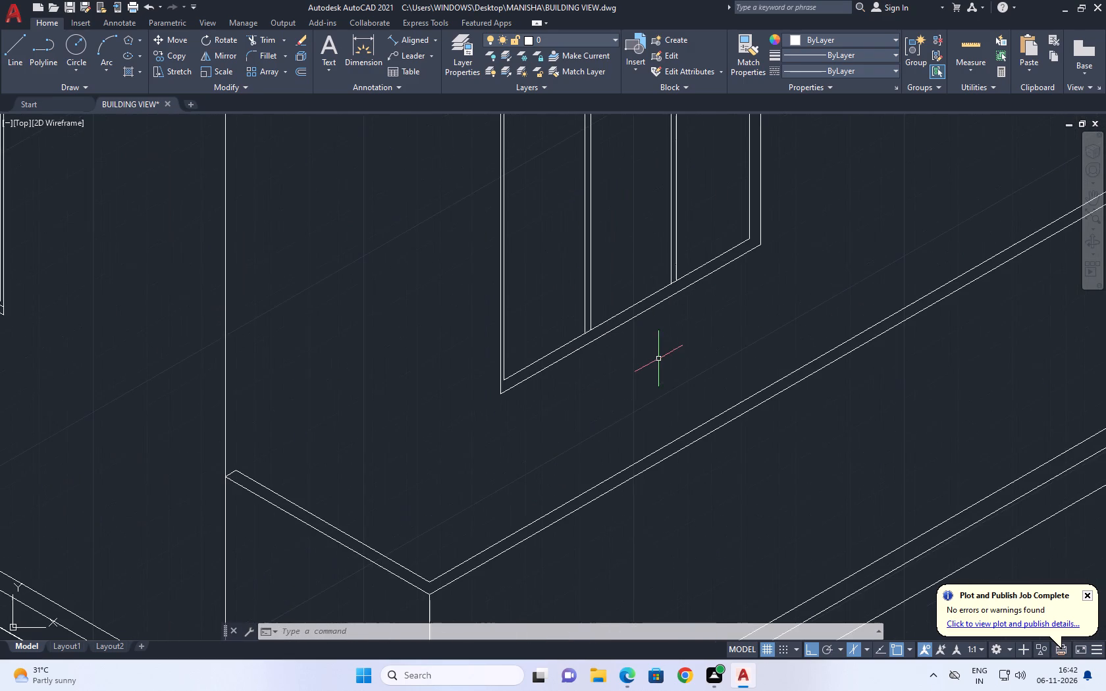
{"action": "middle_click_drag", "start_coordinate": [531, 337], "coordinate": [541, 350]}
{"action": "scroll", "coordinate": [541, 350], "scroll_direction": "up", "scroll_amount": 1}
{"action": "scroll", "coordinate": [594, 310], "scroll_direction": "down", "scroll_amount": 4}
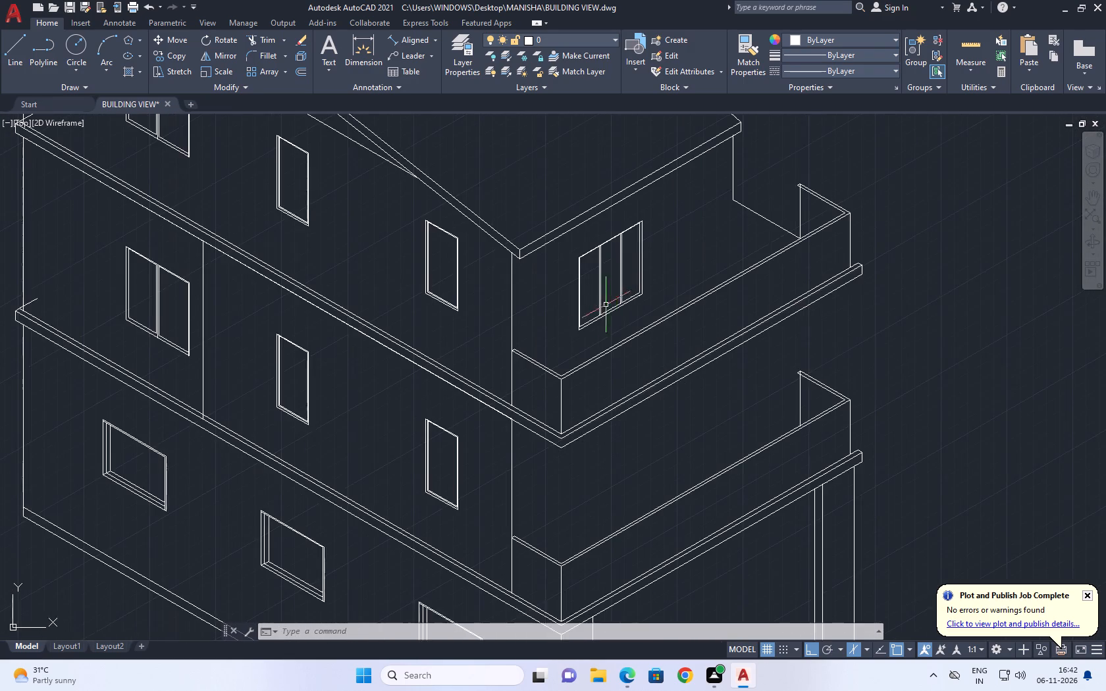
Copy the right divider's left-hand line along the left isoplane, from its top end to the window's outer top frame line.
{"action": "middle_click_drag", "start_coordinate": [634, 253], "coordinate": [641, 284]}
{"action": "scroll", "coordinate": [629, 282], "scroll_direction": "up", "scroll_amount": 2}
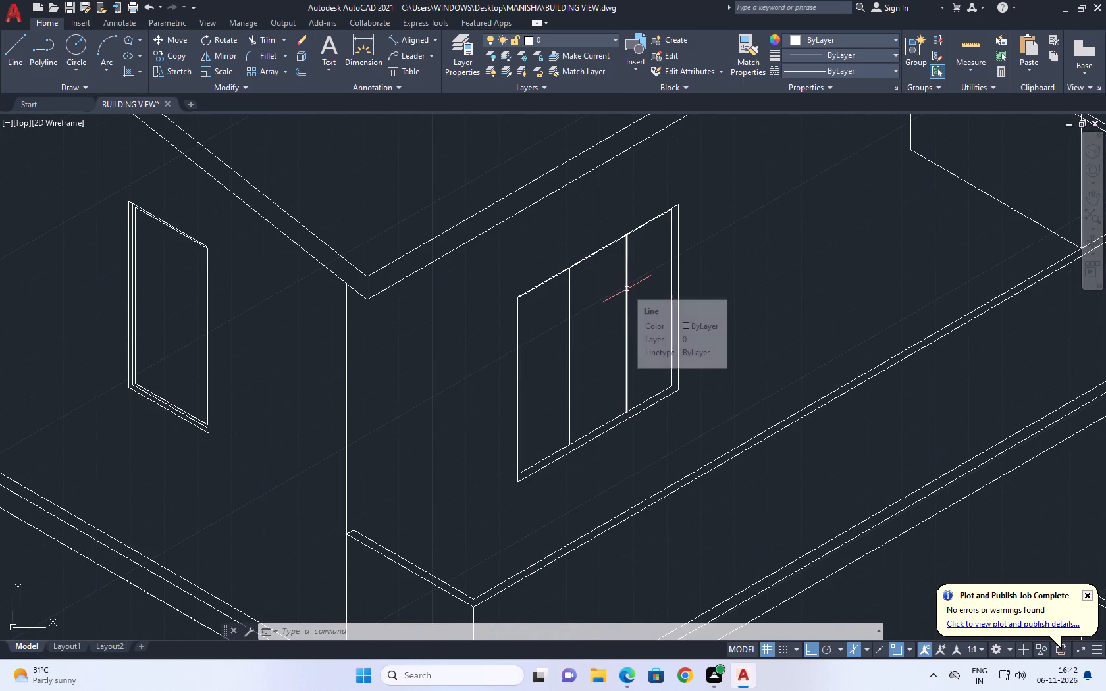
{"action": "scroll", "coordinate": [620, 288], "scroll_direction": "up", "scroll_amount": 2}
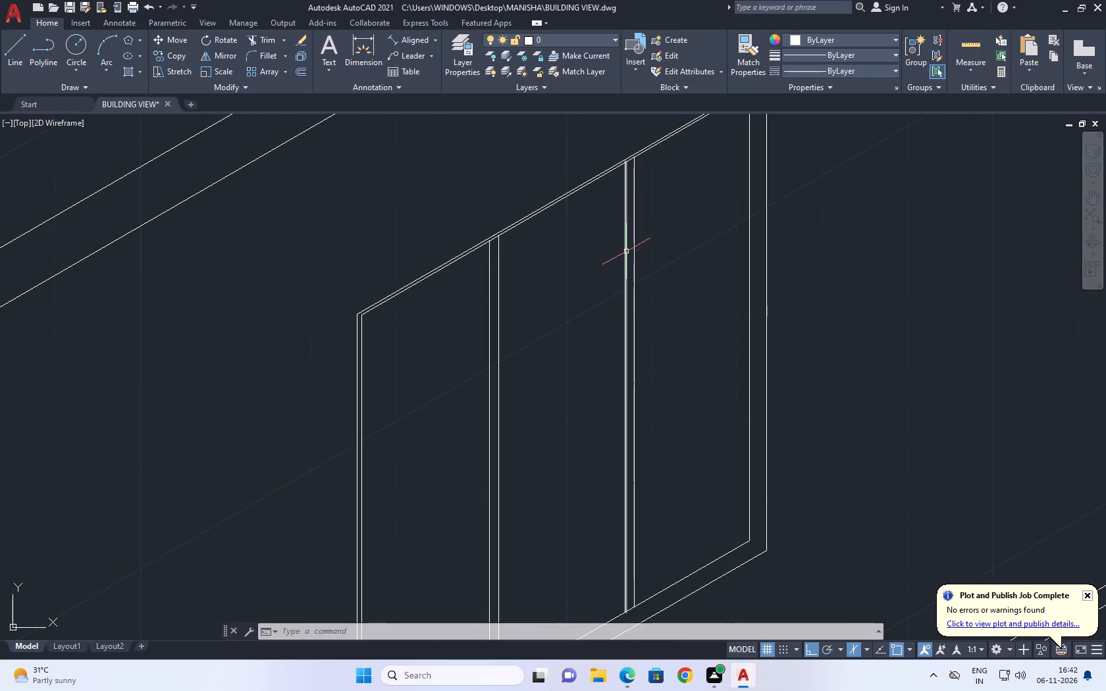
{"action": "left_click", "coordinate": [626, 251]}
{"action": "middle_click_drag", "start_coordinate": [581, 230], "coordinate": [633, 292]}
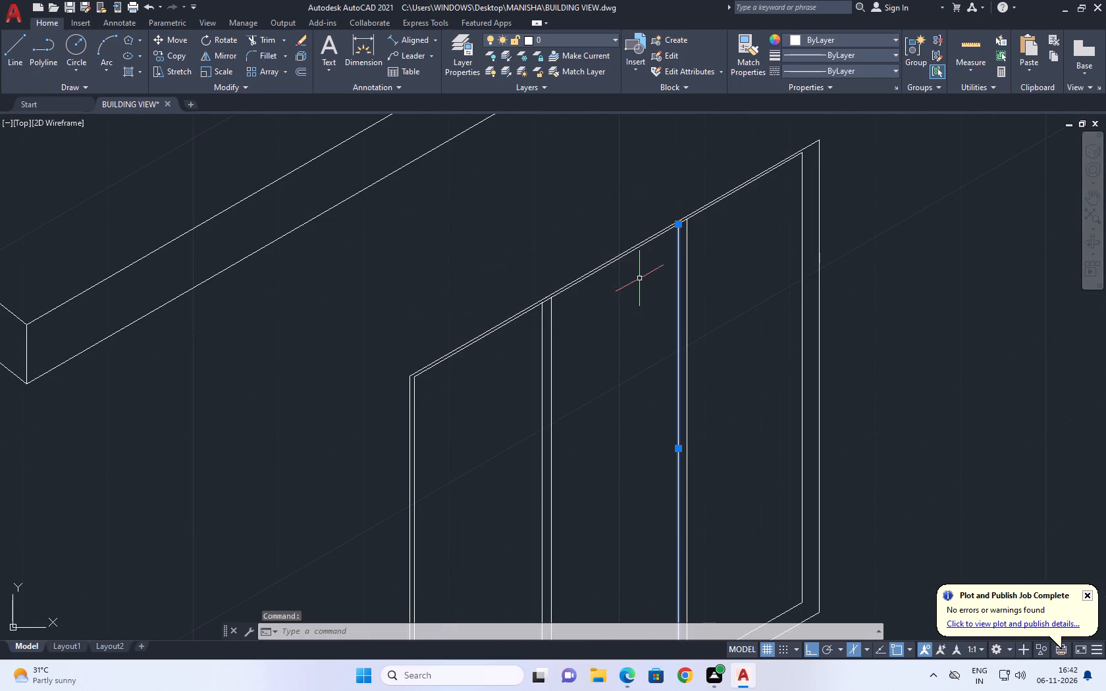
{"action": "left_click", "coordinate": [183, 55]}
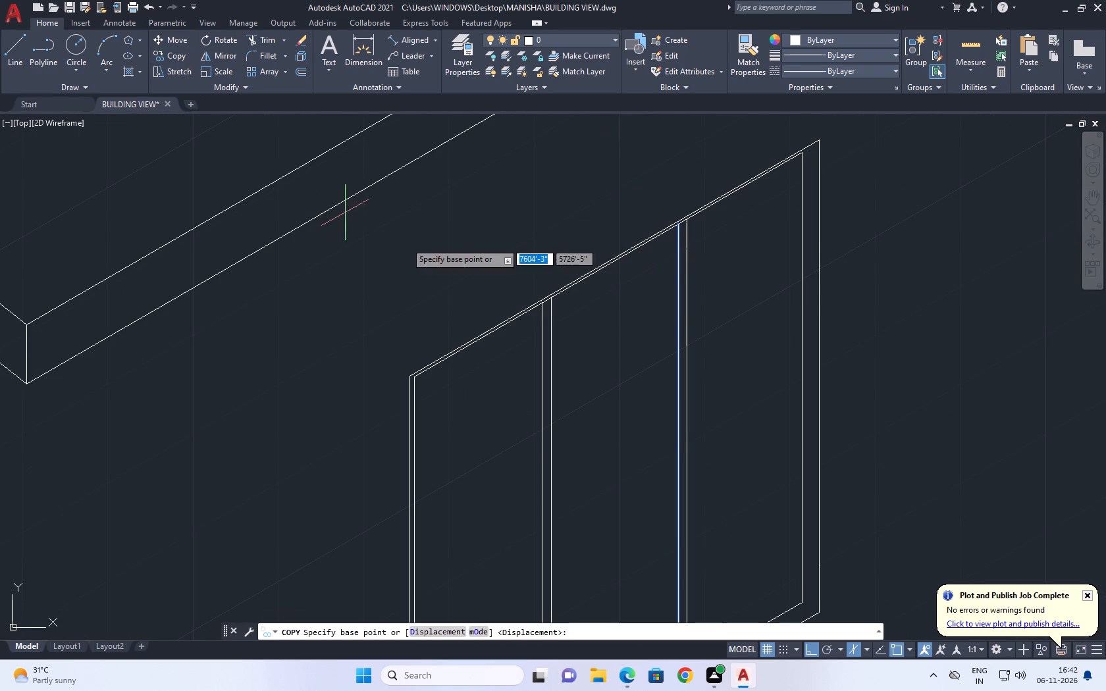
{"action": "scroll", "coordinate": [690, 234], "scroll_direction": "up", "scroll_amount": 5}
{"action": "left_click", "coordinate": [660, 193]}
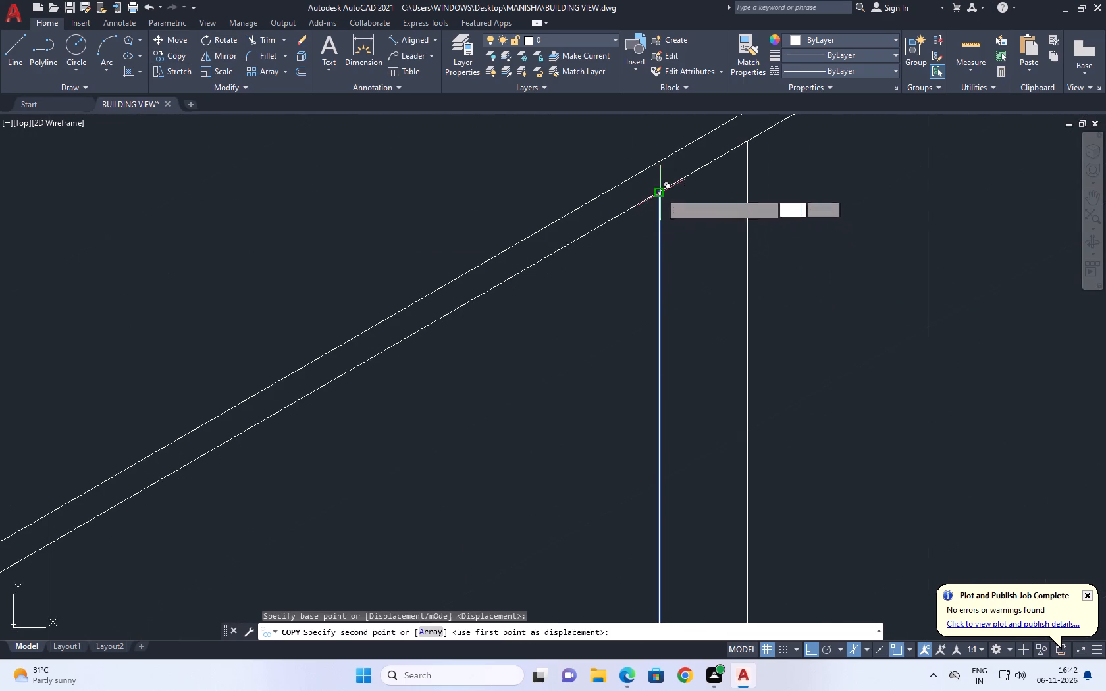
{"action": "key", "text": "F5"}
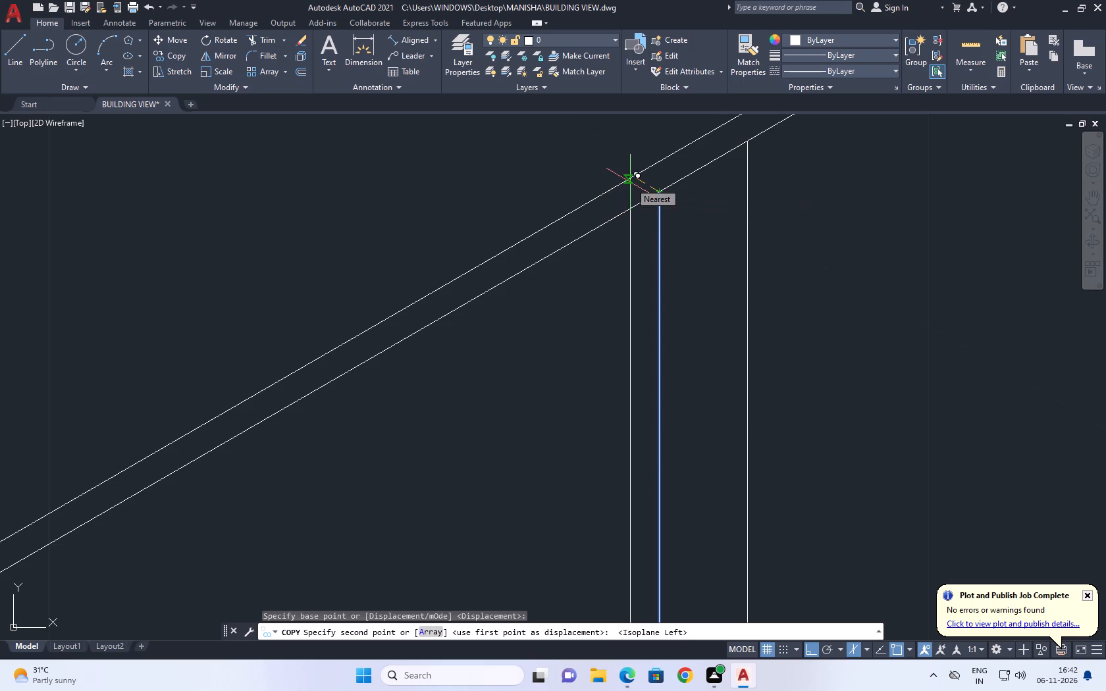
{"action": "left_click", "coordinate": [635, 177]}
{"action": "key", "text": "Escape"}
Copy the left divider's left-hand line along the left isoplane, from its top end to the outer top frame line.
{"action": "scroll", "coordinate": [700, 242], "scroll_direction": "down", "scroll_amount": 3}
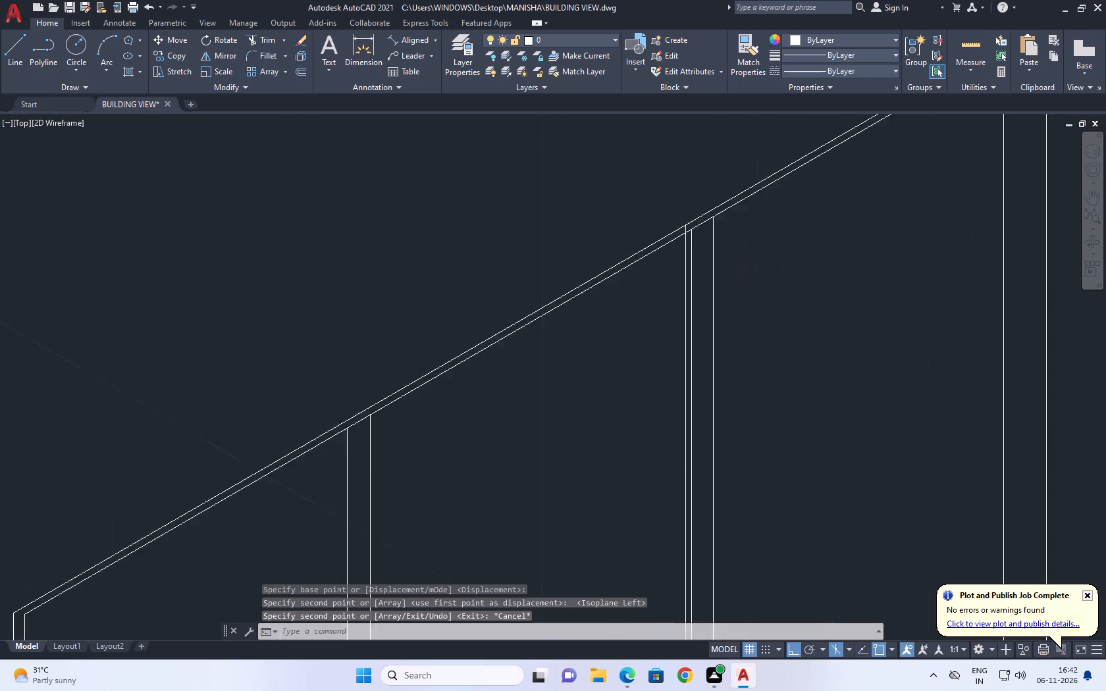
{"action": "scroll", "coordinate": [724, 267], "scroll_direction": "down", "scroll_amount": 2}
{"action": "scroll", "coordinate": [562, 353], "scroll_direction": "up", "scroll_amount": 3}
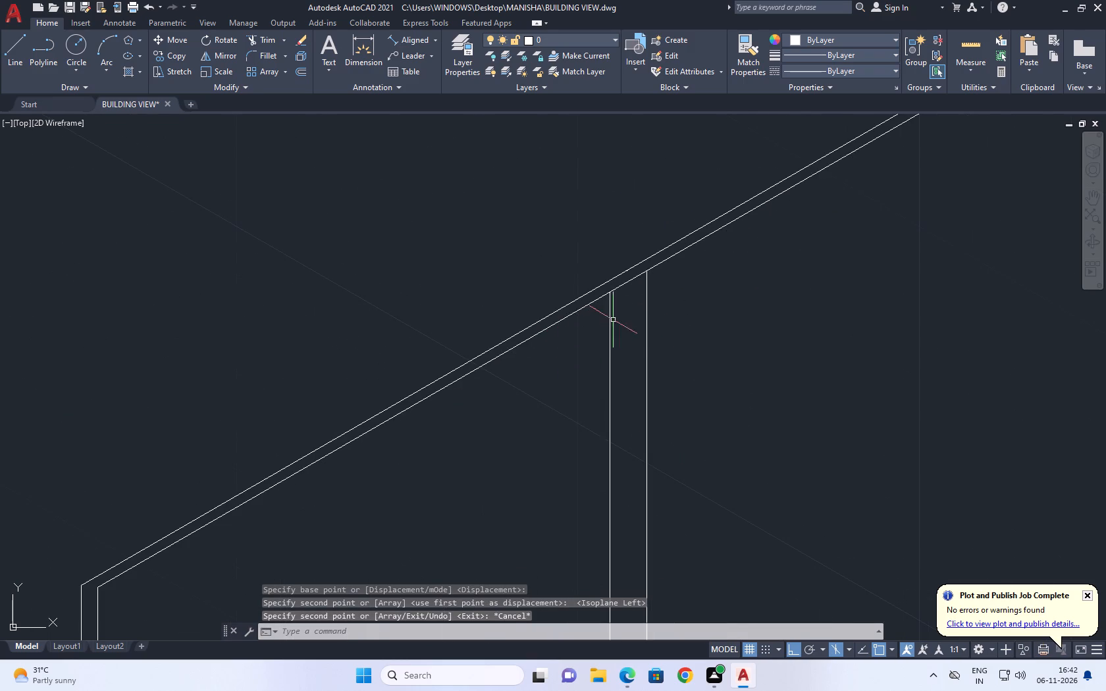
{"action": "left_click", "coordinate": [613, 320]}
{"action": "left_click", "coordinate": [600, 334]}
{"action": "key", "text": "c"}
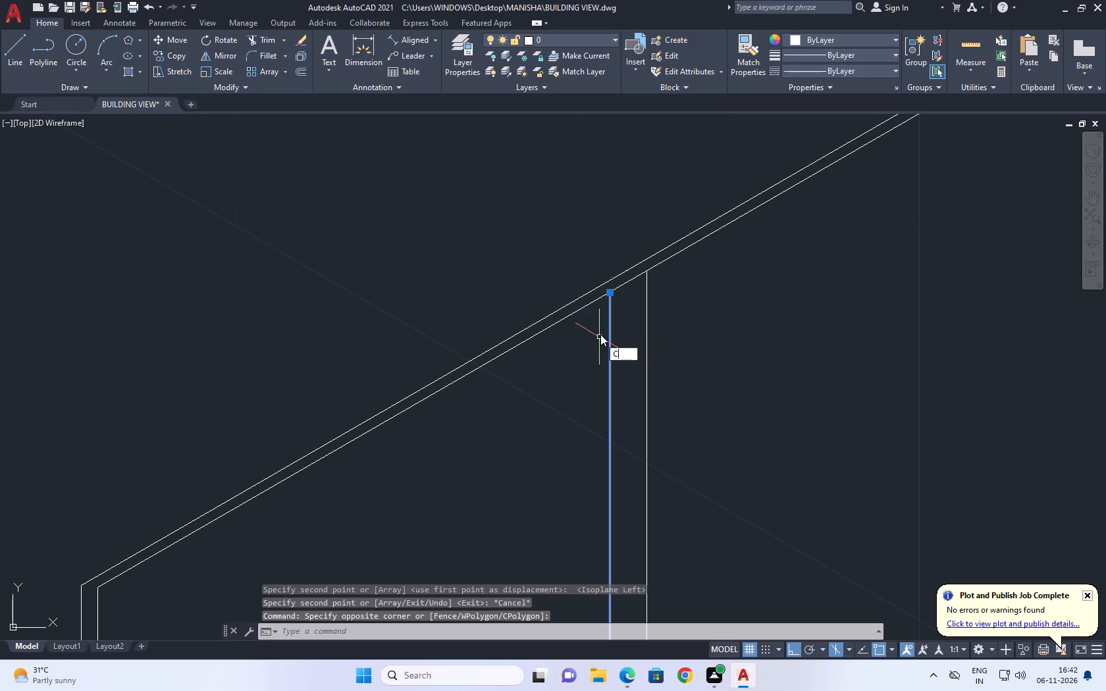
{"action": "key", "text": "o"}
{"action": "key", "text": "space"}
{"action": "scroll", "coordinate": [604, 302], "scroll_direction": "up", "scroll_amount": 2}
{"action": "left_click", "coordinate": [614, 282]}
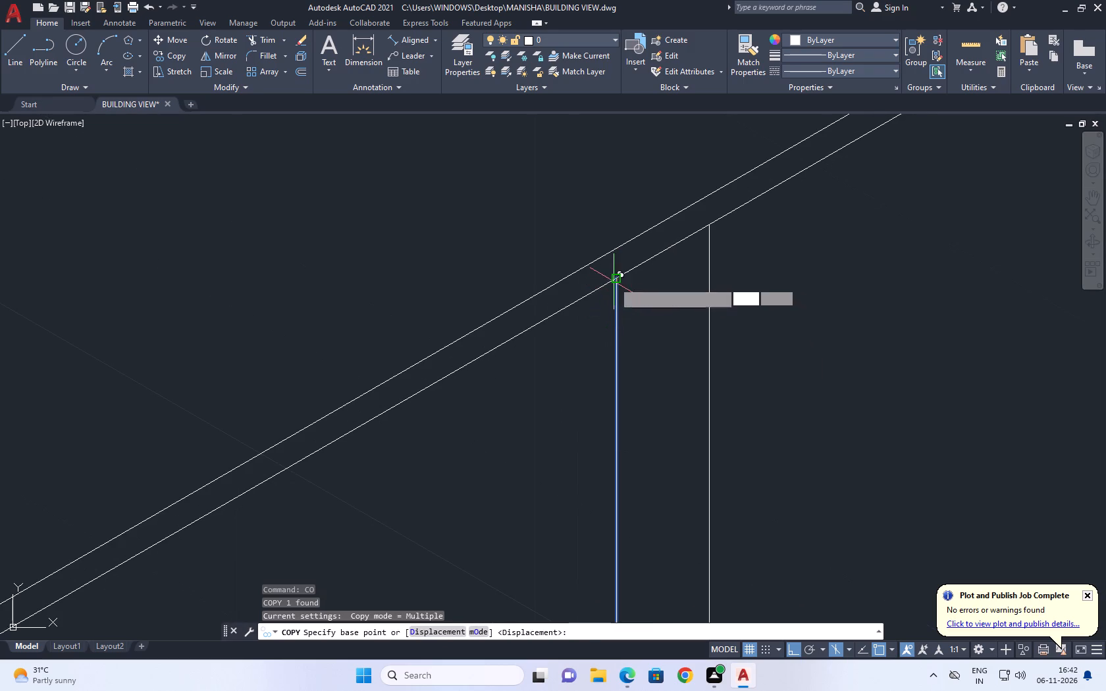
{"action": "left_click", "coordinate": [587, 263]}
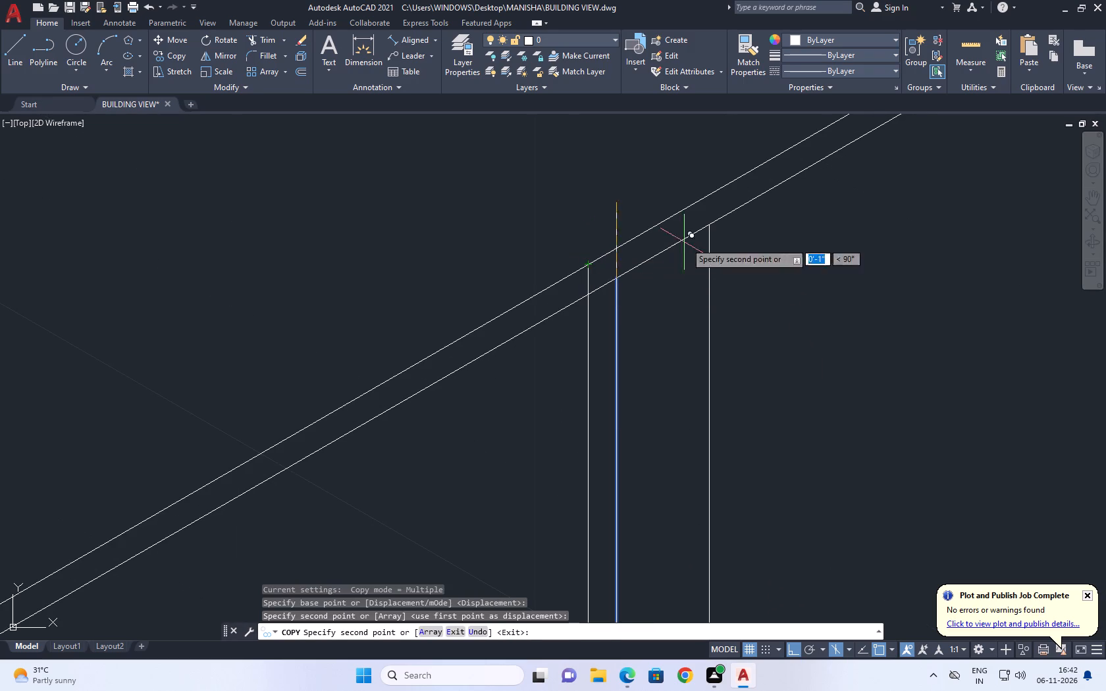
{"action": "key", "text": "Escape"}
Draw a short line closing the bottom of the left divider between its copied line and the inner bottom frame line.
{"action": "scroll", "coordinate": [675, 274], "scroll_direction": "down", "scroll_amount": 5}
{"action": "middle_click_drag", "start_coordinate": [720, 457], "coordinate": [705, 330]}
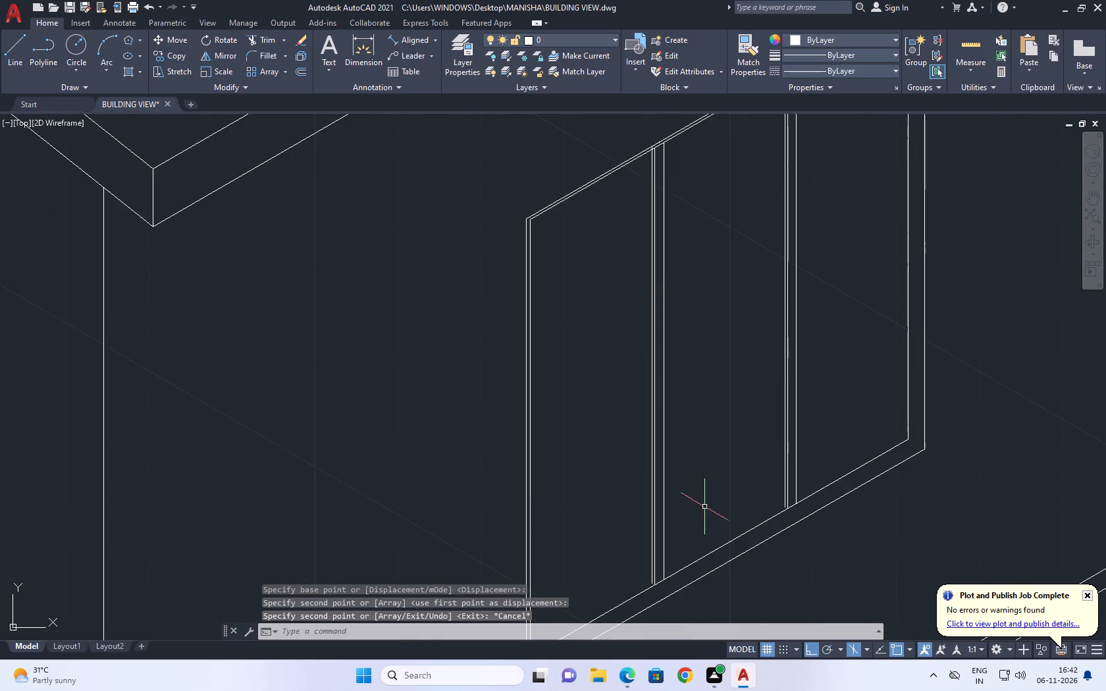
{"action": "middle_click_drag", "start_coordinate": [719, 525], "coordinate": [720, 436]}
{"action": "type", "text": "L"}
{"action": "key", "text": "space"}
{"action": "scroll", "coordinate": [729, 386], "scroll_direction": "up", "scroll_amount": 1}
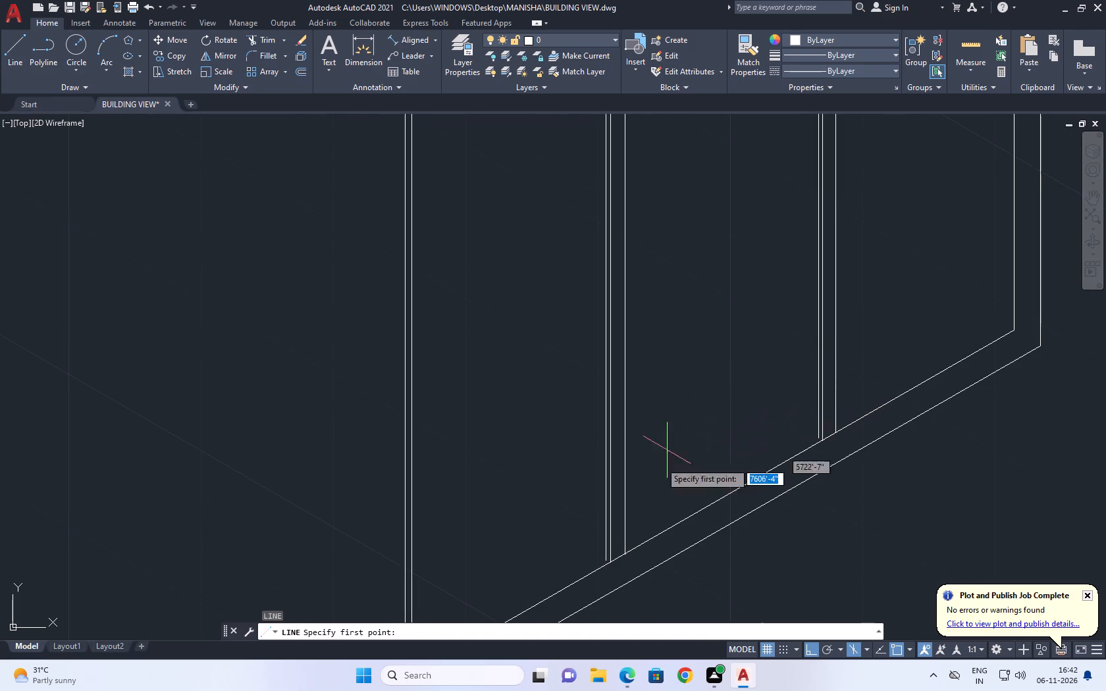
{"action": "scroll", "coordinate": [593, 561], "scroll_direction": "up", "scroll_amount": 3}
{"action": "left_click", "coordinate": [625, 550]}
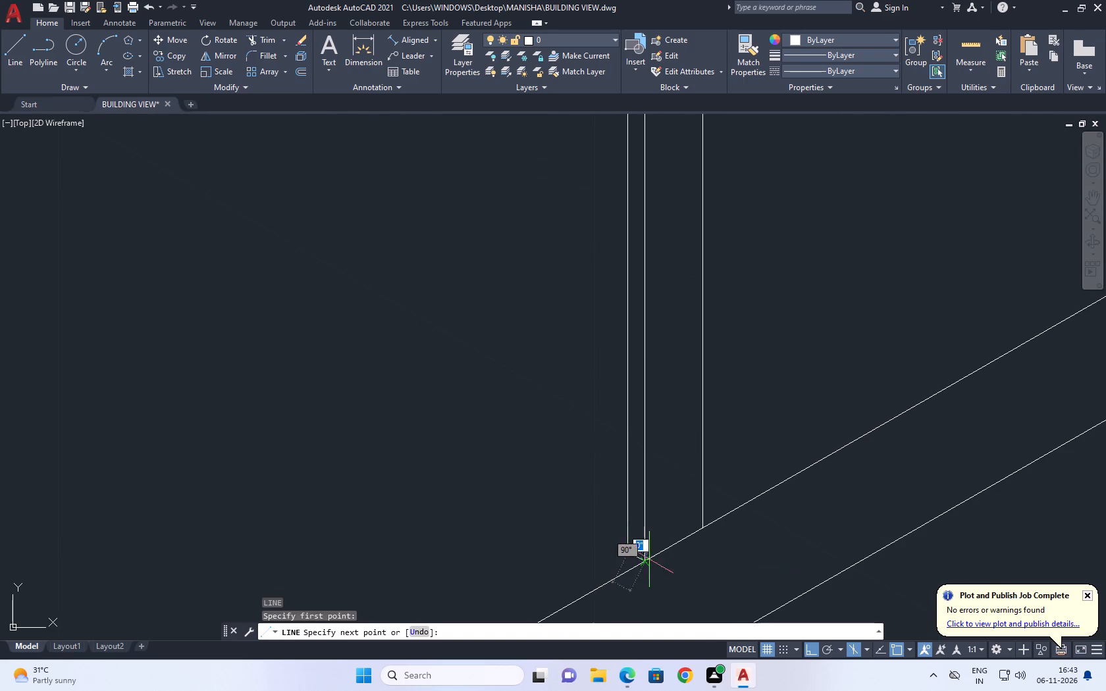
{"action": "left_click", "coordinate": [649, 559]}
{"action": "key", "text": "space"}
Draw a short line closing the bottom of the right divider between the inner bottom frame line and its copied line.
{"action": "scroll", "coordinate": [673, 437], "scroll_direction": "down", "scroll_amount": 2}
{"action": "middle_click_drag", "start_coordinate": [821, 374], "coordinate": [724, 449]}
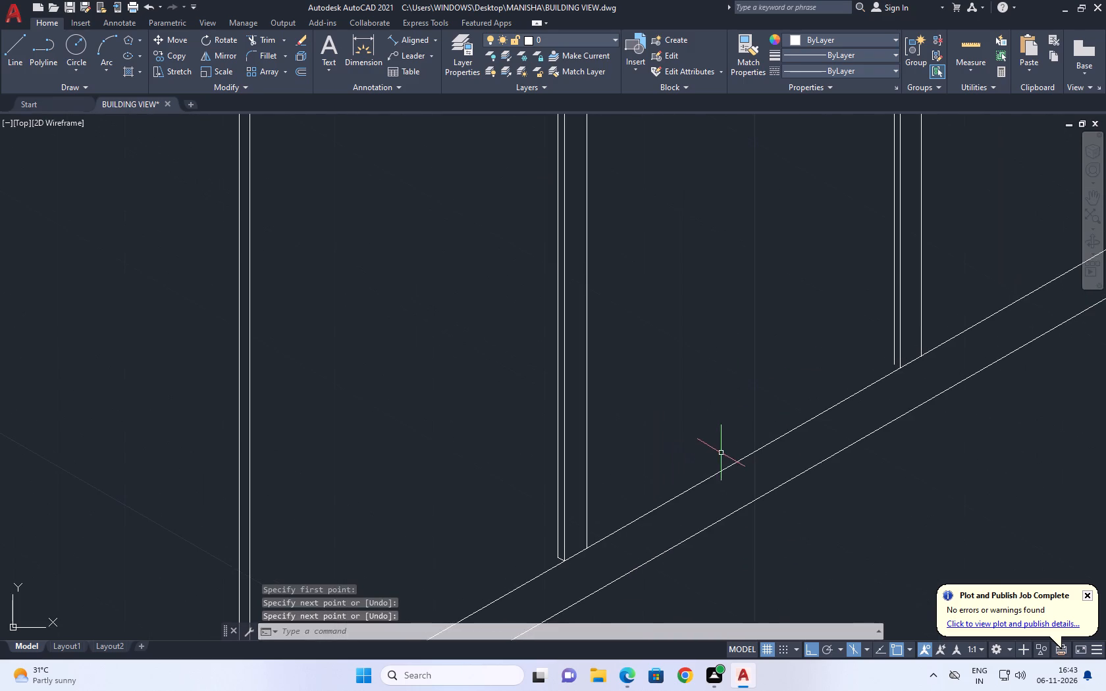
{"action": "key", "text": "space"}
{"action": "scroll", "coordinate": [901, 365], "scroll_direction": "up", "scroll_amount": 3}
{"action": "left_click", "coordinate": [891, 380]}
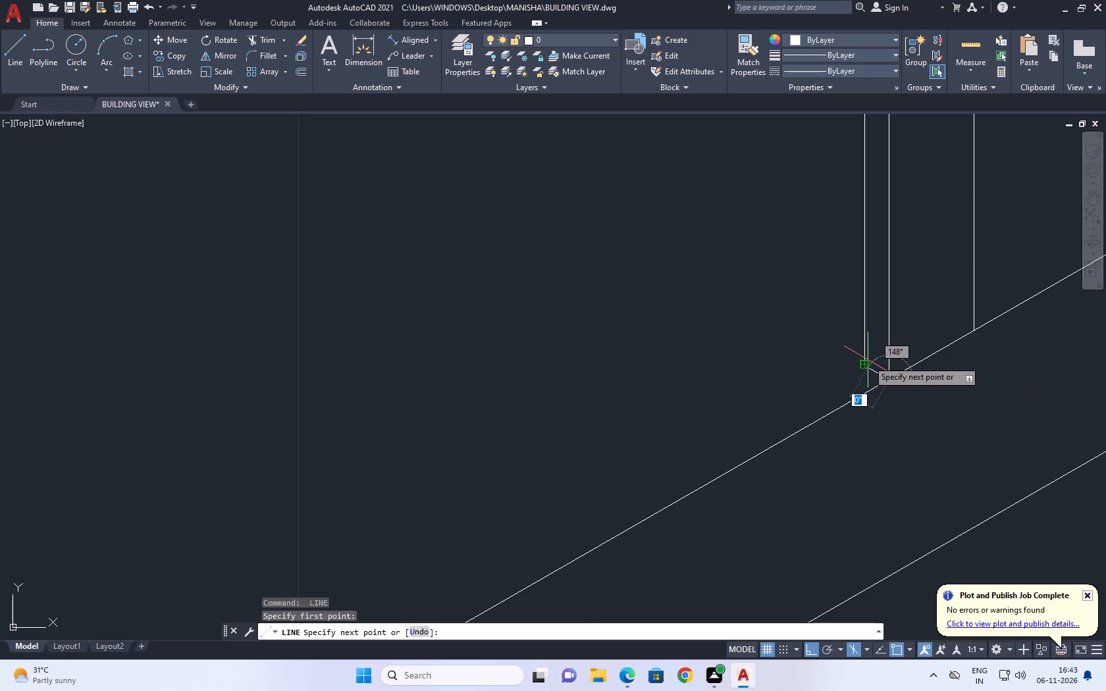
{"action": "left_click", "coordinate": [866, 359]}
{"action": "scroll", "coordinate": [773, 361], "scroll_direction": "down", "scroll_amount": 6}
{"action": "key", "text": "space"}
Trim the left divider's copied line where it extends above the window's inner top frame line.
{"action": "middle_click_drag", "start_coordinate": [749, 342], "coordinate": [769, 426]}
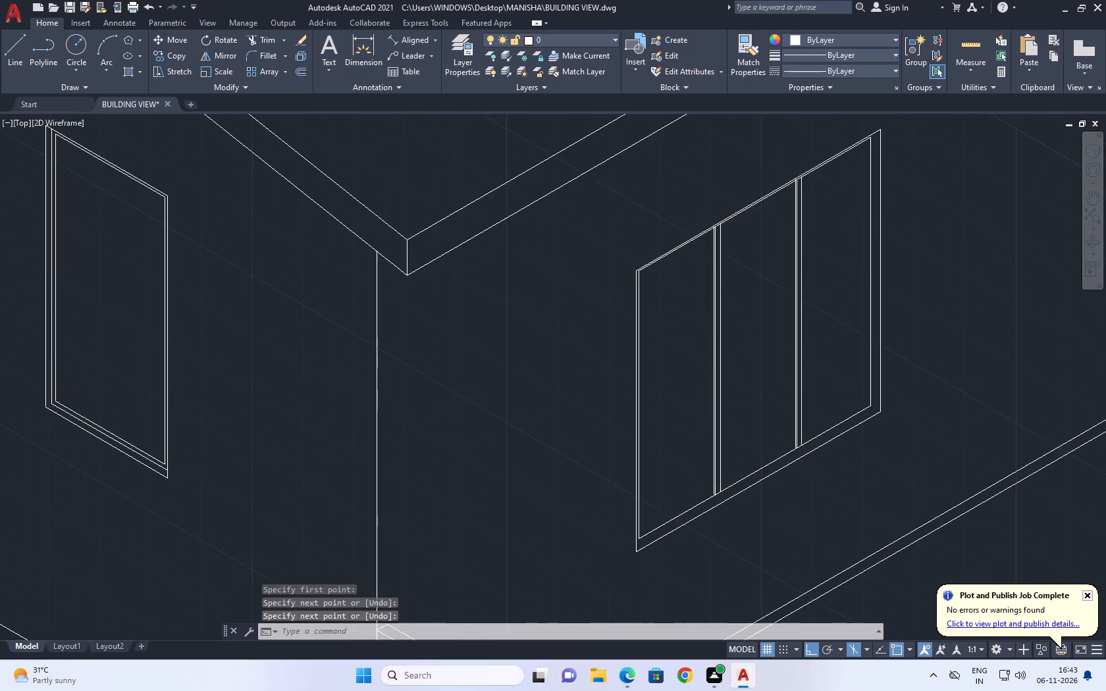
{"action": "middle_click_drag", "start_coordinate": [714, 314], "coordinate": [716, 406]}
{"action": "type", "text": "TR"}
{"action": "key", "text": "space"}
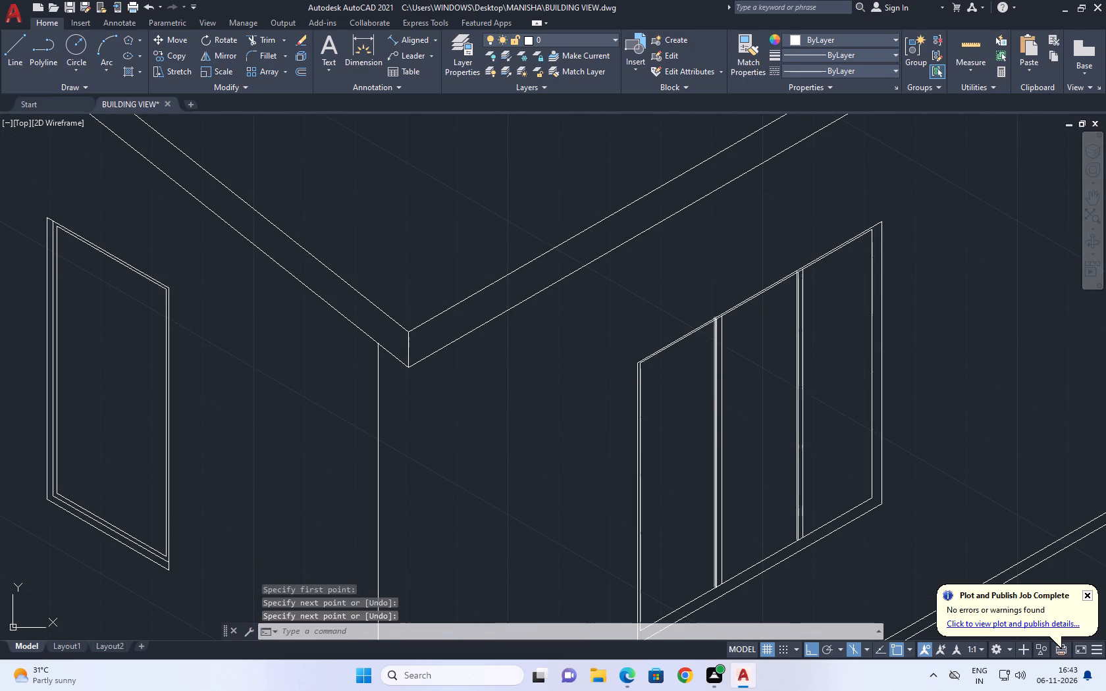
{"action": "scroll", "coordinate": [709, 316], "scroll_direction": "up", "scroll_amount": 6}
{"action": "left_click", "coordinate": [739, 298]}
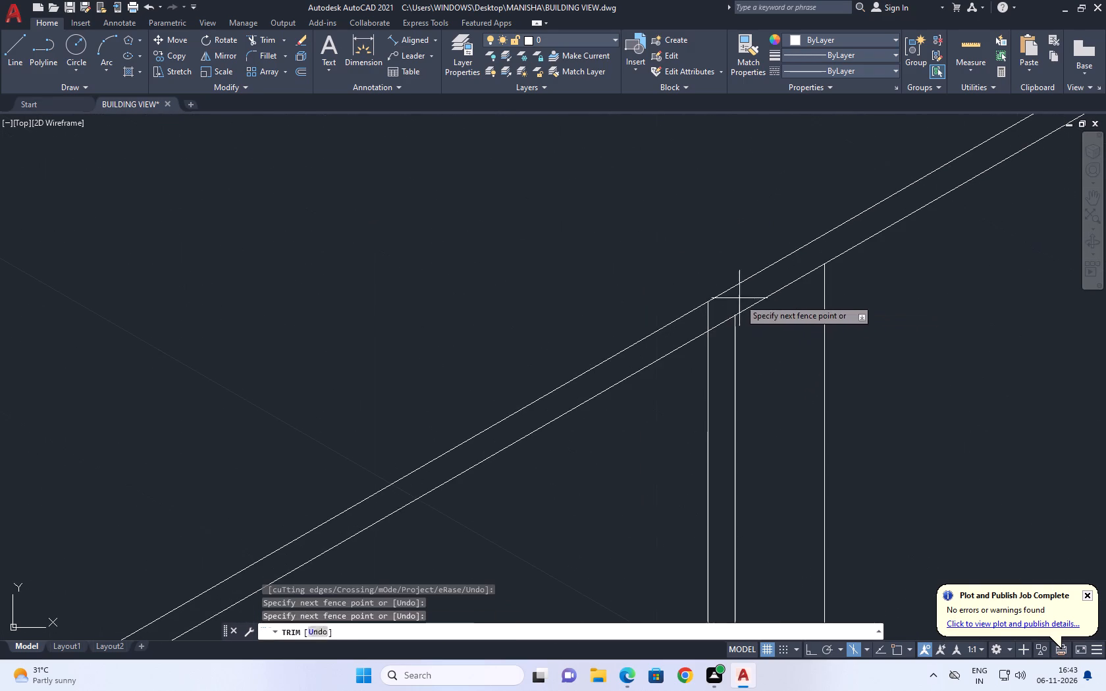
{"action": "left_click_drag", "start_coordinate": [700, 328], "coordinate": [690, 328]}
Trim the right divider's copied line where it extends above the window's inner top frame line.
{"action": "scroll", "coordinate": [670, 327], "scroll_direction": "down", "scroll_amount": 4}
{"action": "middle_click_drag", "start_coordinate": [781, 267], "coordinate": [720, 381]}
{"action": "scroll", "coordinate": [785, 344], "scroll_direction": "up", "scroll_amount": 1}
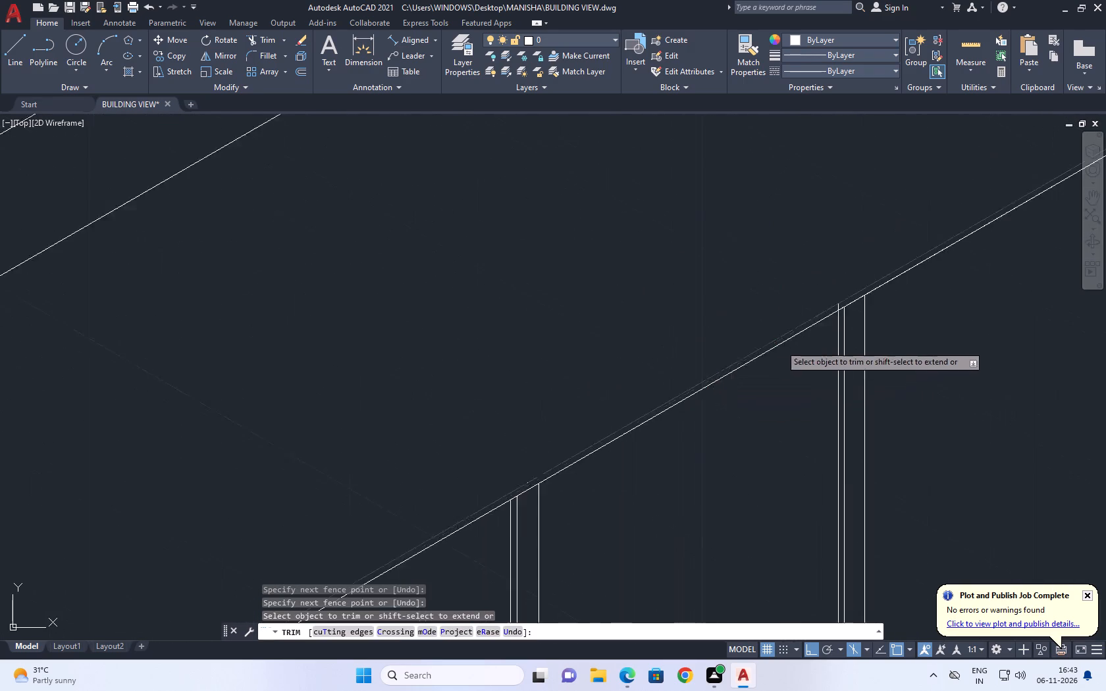
{"action": "scroll", "coordinate": [798, 340], "scroll_direction": "up", "scroll_amount": 1}
{"action": "scroll", "coordinate": [880, 296], "scroll_direction": "up", "scroll_amount": 2}
{"action": "left_click", "coordinate": [833, 270]}
{"action": "left_click_drag", "start_coordinate": [813, 283], "coordinate": [812, 289]}
{"action": "scroll", "coordinate": [808, 310], "scroll_direction": "down", "scroll_amount": 3}
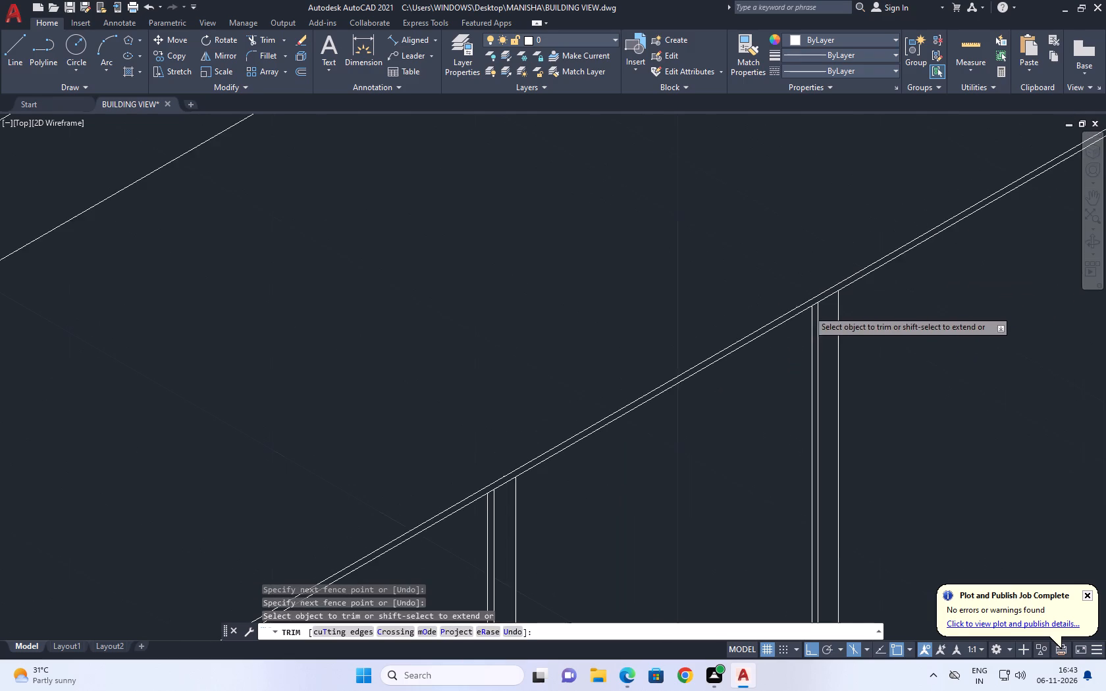
{"action": "key", "text": "space"}
Copy the complete three-panel window straight down 11'-0" onto the wall of the floor below.
{"action": "scroll", "coordinate": [777, 319], "scroll_direction": "down", "scroll_amount": 6}
{"action": "middle_click_drag", "start_coordinate": [846, 335], "coordinate": [797, 326]}
{"action": "middle_click_drag", "start_coordinate": [681, 365], "coordinate": [708, 302]}
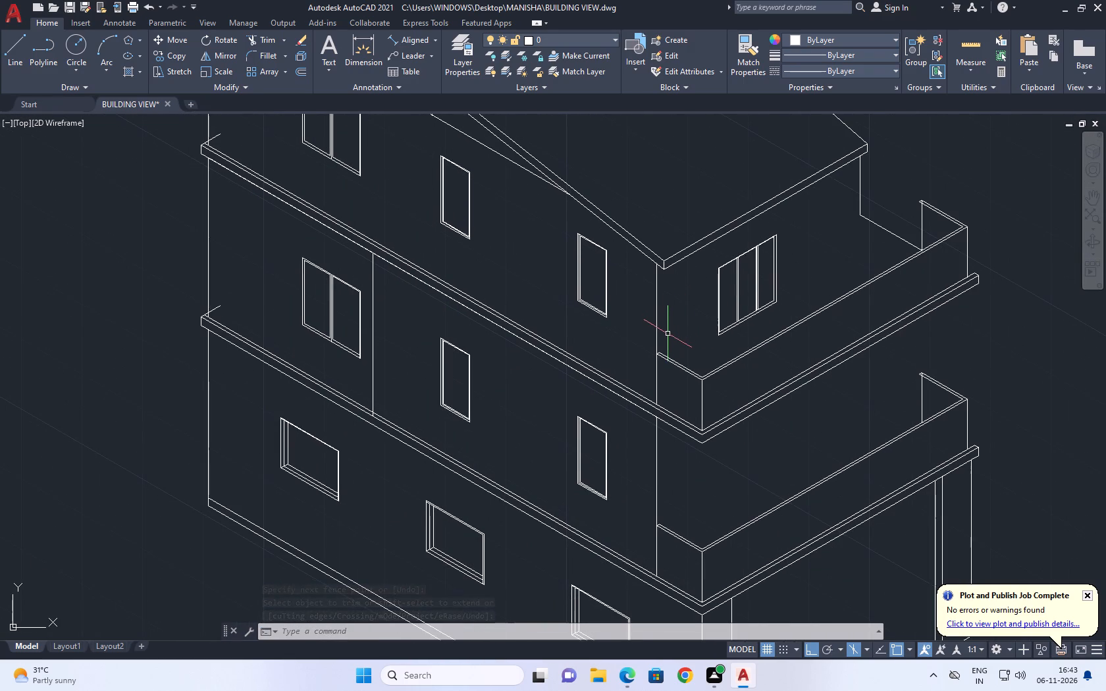
{"action": "left_click", "coordinate": [696, 170]}
{"action": "left_click", "coordinate": [806, 337]}
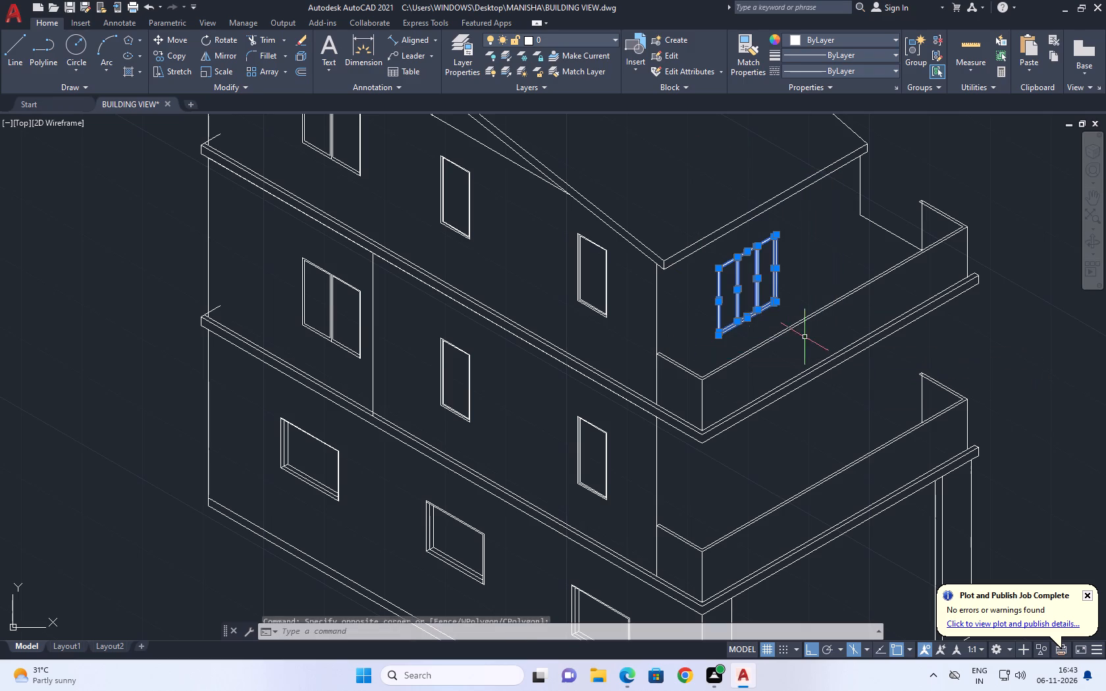
{"action": "left_click", "coordinate": [180, 52]}
{"action": "scroll", "coordinate": [751, 368], "scroll_direction": "up", "scroll_amount": 1}
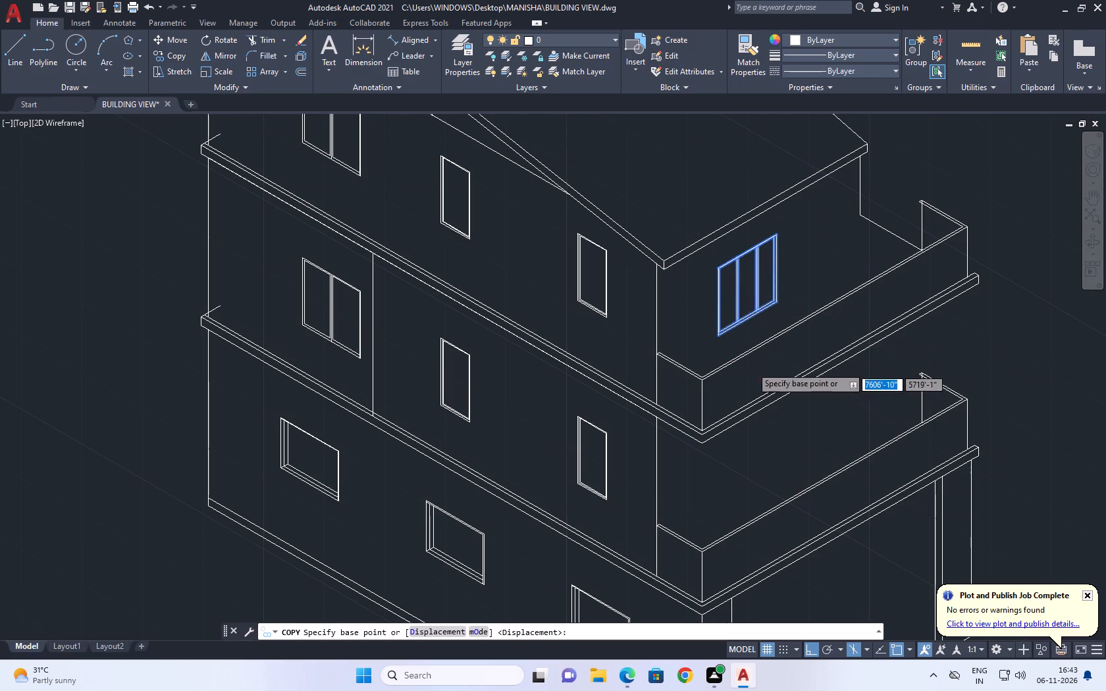
{"action": "scroll", "coordinate": [751, 367], "scroll_direction": "up", "scroll_amount": 1}
{"action": "left_click", "coordinate": [777, 294]}
{"action": "scroll", "coordinate": [787, 324], "scroll_direction": "down", "scroll_amount": 2}
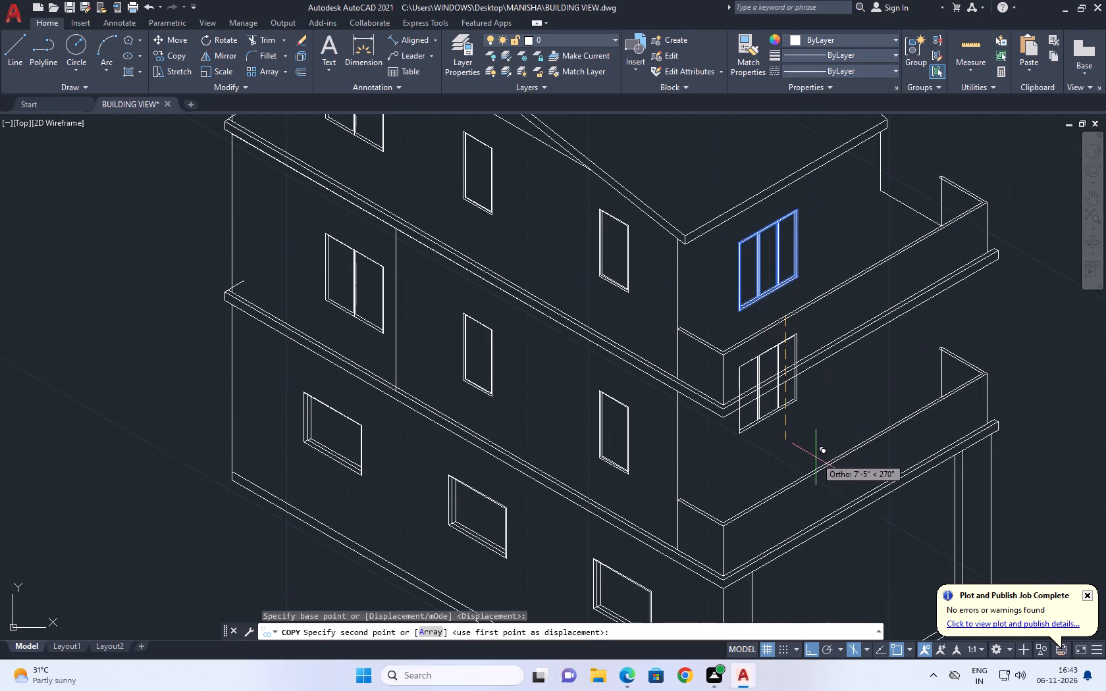
{"action": "scroll", "coordinate": [816, 457], "scroll_direction": "up", "scroll_amount": 1}
{"action": "scroll", "coordinate": [820, 468], "scroll_direction": "down", "scroll_amount": 1}
{"action": "scroll", "coordinate": [845, 529], "scroll_direction": "up", "scroll_amount": 2}
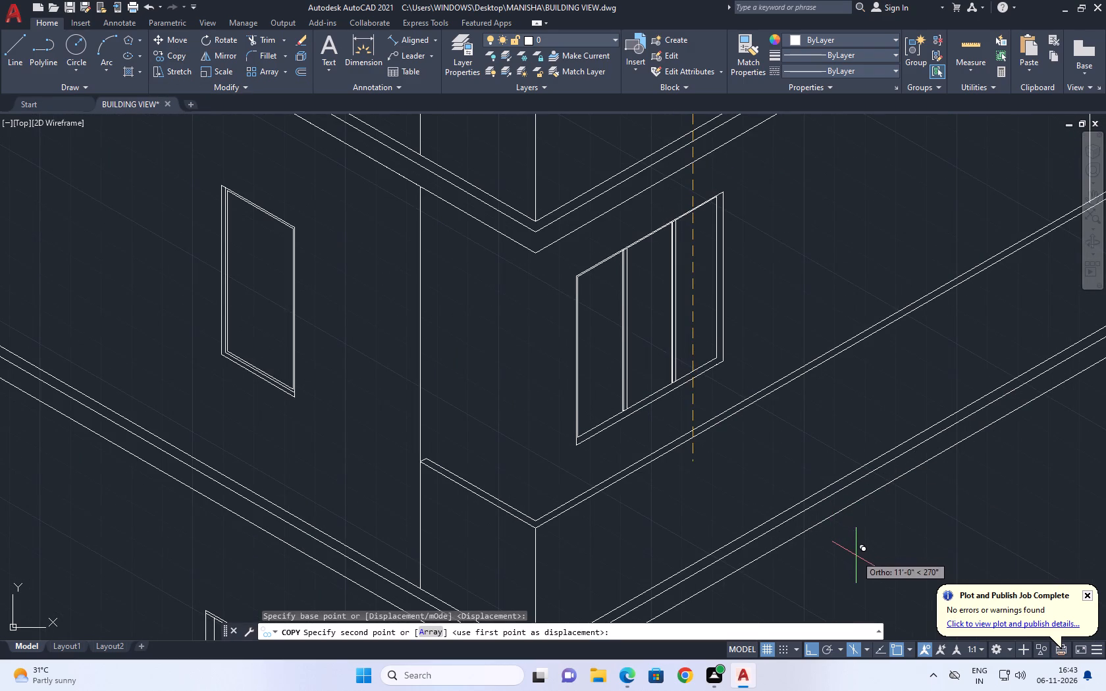
{"action": "left_click", "coordinate": [856, 555]}
{"action": "right_click", "coordinate": [798, 397]}
{"action": "left_click", "coordinate": [872, 425]}
{"action": "scroll", "coordinate": [766, 402], "scroll_direction": "down", "scroll_amount": 2}
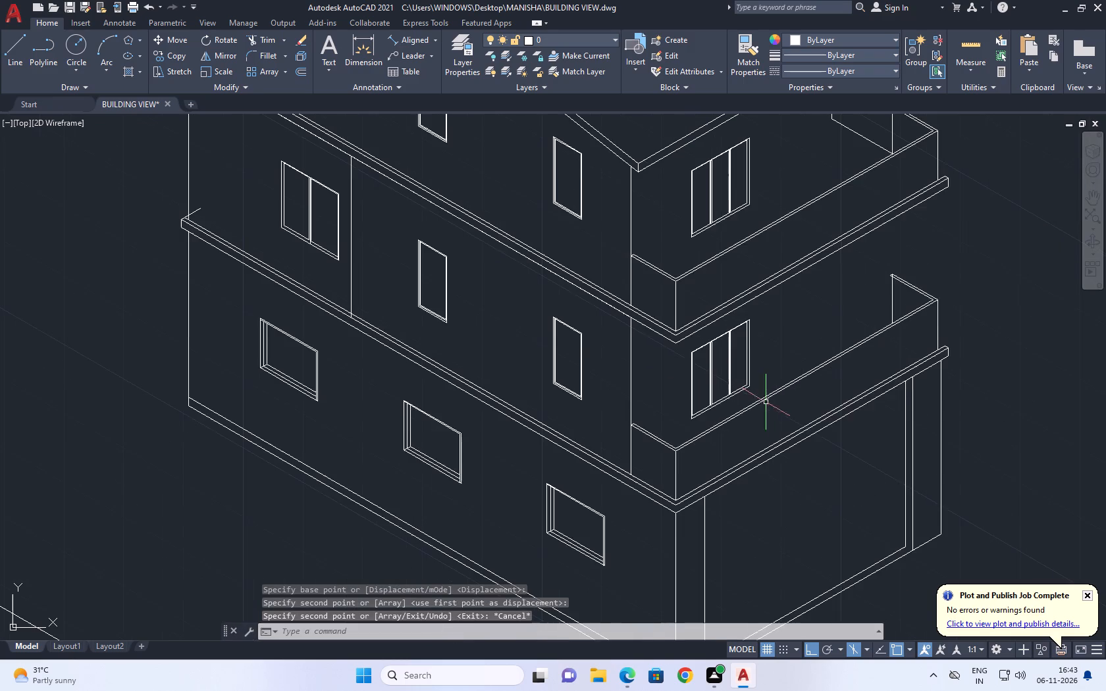
Trim the slanted end lines of both floor ledges where they run past the long wall's outer corner edge.
{"action": "middle_click_drag", "start_coordinate": [878, 402], "coordinate": [885, 470]}
{"action": "middle_click_drag", "start_coordinate": [906, 376], "coordinate": [870, 384]}
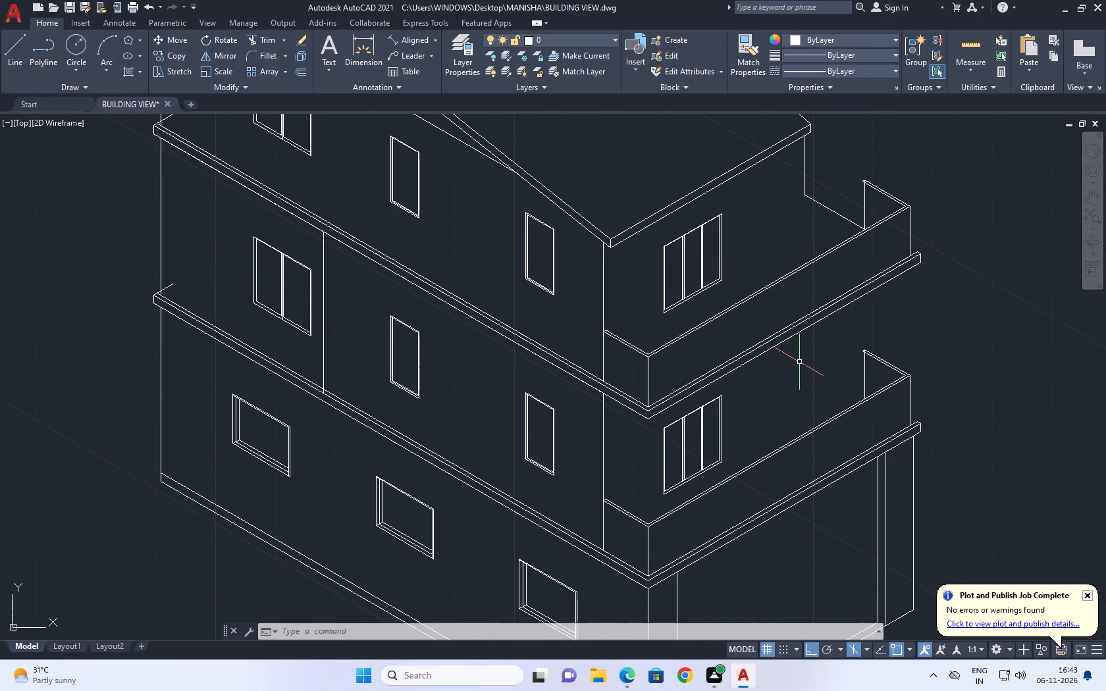
{"action": "scroll", "coordinate": [799, 365], "scroll_direction": "down", "scroll_amount": 2}
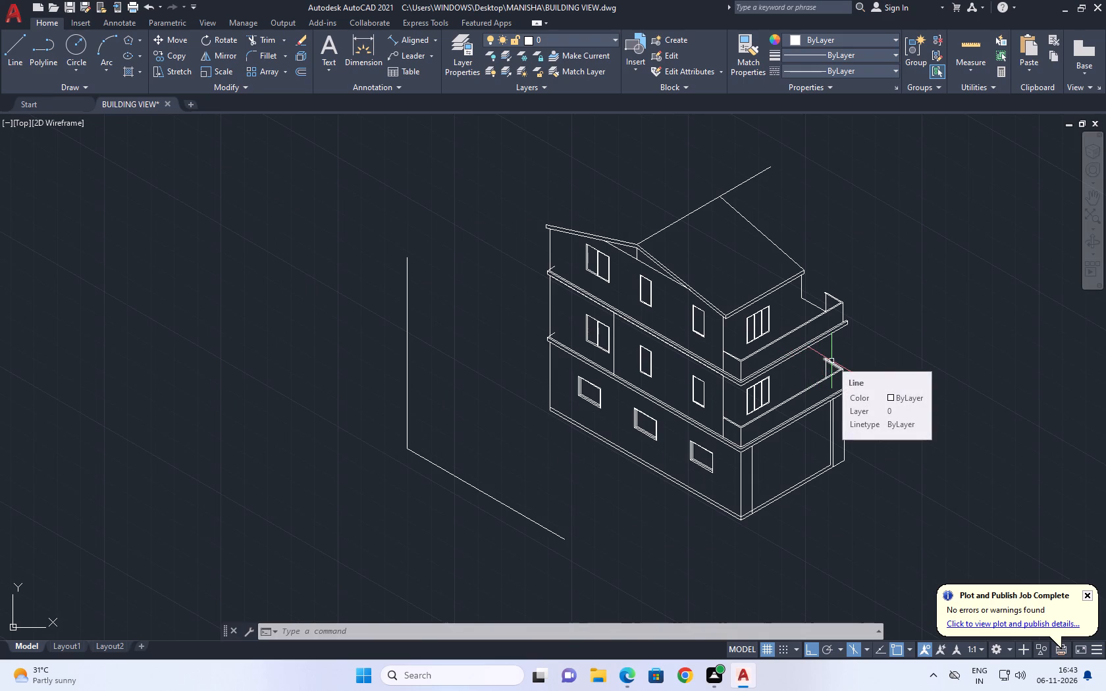
{"action": "left_click", "coordinate": [273, 38]}
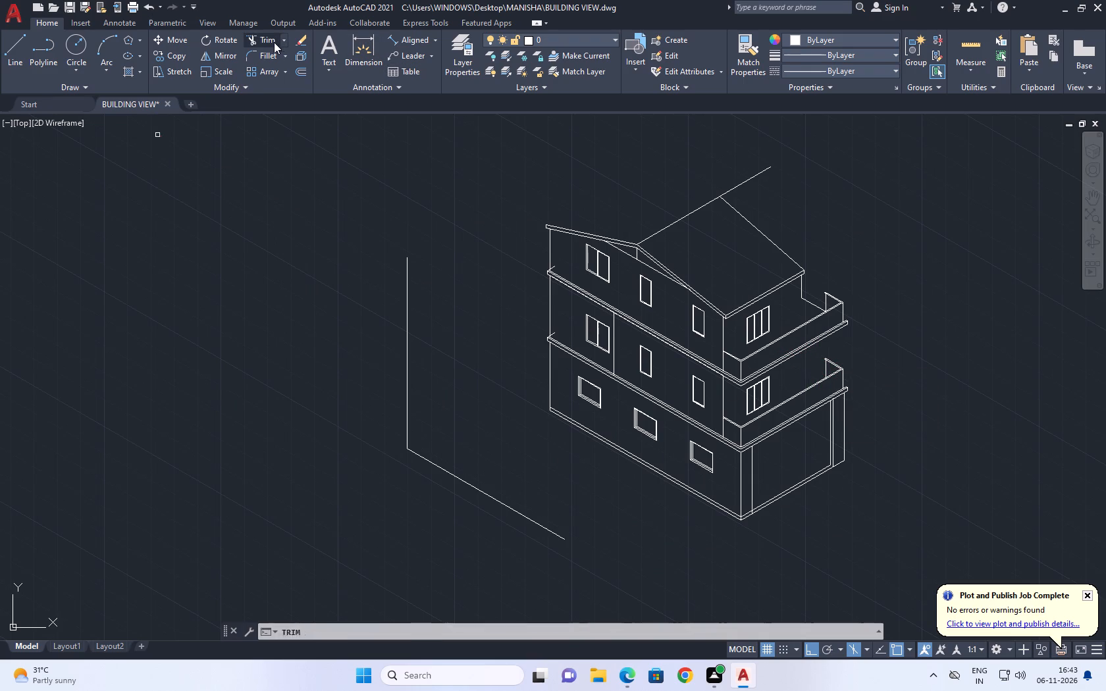
{"action": "scroll", "coordinate": [574, 267], "scroll_direction": "up", "scroll_amount": 5}
{"action": "left_click", "coordinate": [513, 280]}
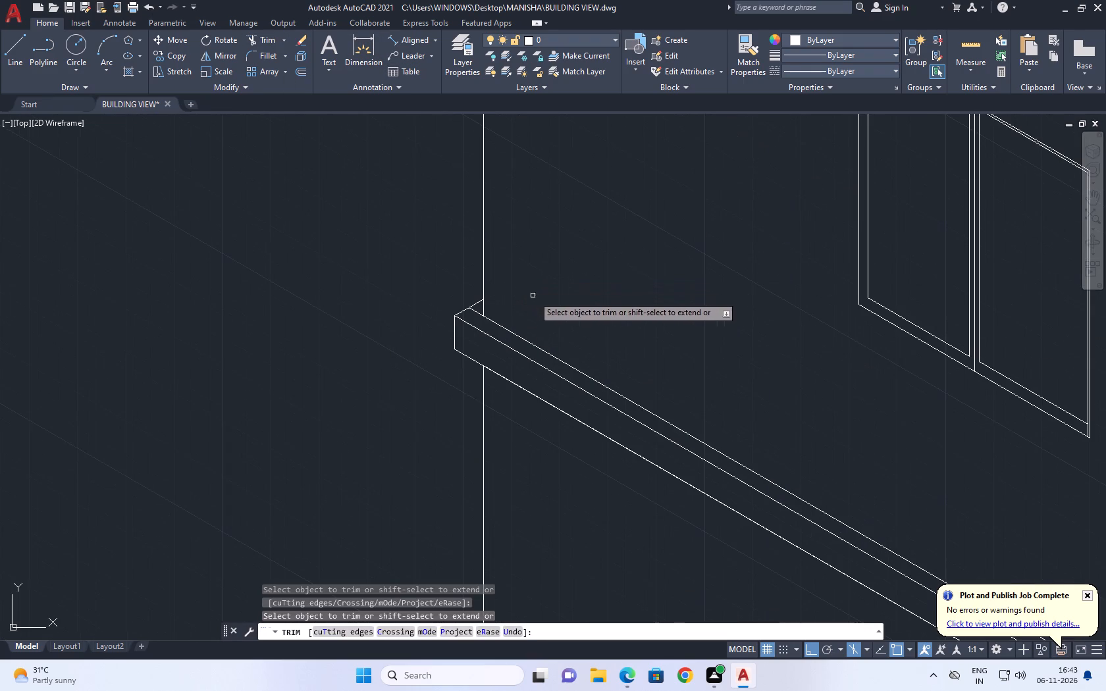
{"action": "scroll", "coordinate": [587, 281], "scroll_direction": "down", "scroll_amount": 3}
{"action": "scroll", "coordinate": [541, 438], "scroll_direction": "up", "scroll_amount": 3}
{"action": "scroll", "coordinate": [652, 496], "scroll_direction": "up", "scroll_amount": 1}
{"action": "left_click", "coordinate": [645, 483]}
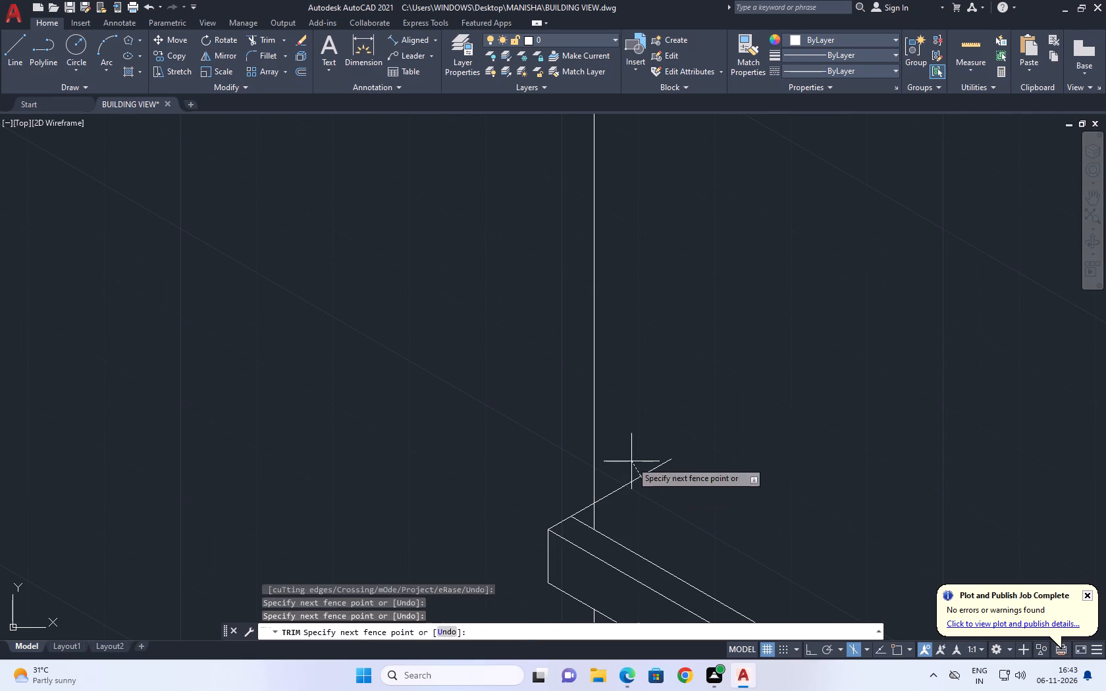
{"action": "left_click_drag", "start_coordinate": [627, 438], "coordinate": [642, 440]}
{"action": "right_click", "coordinate": [689, 372]}
{"action": "left_click", "coordinate": [733, 383]}
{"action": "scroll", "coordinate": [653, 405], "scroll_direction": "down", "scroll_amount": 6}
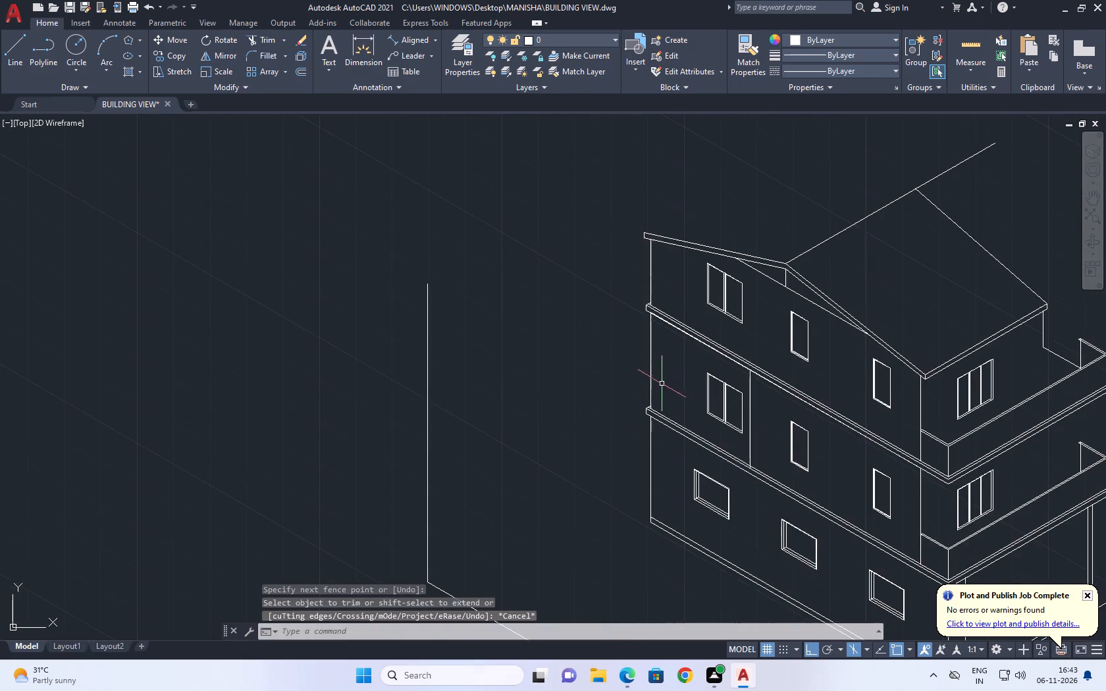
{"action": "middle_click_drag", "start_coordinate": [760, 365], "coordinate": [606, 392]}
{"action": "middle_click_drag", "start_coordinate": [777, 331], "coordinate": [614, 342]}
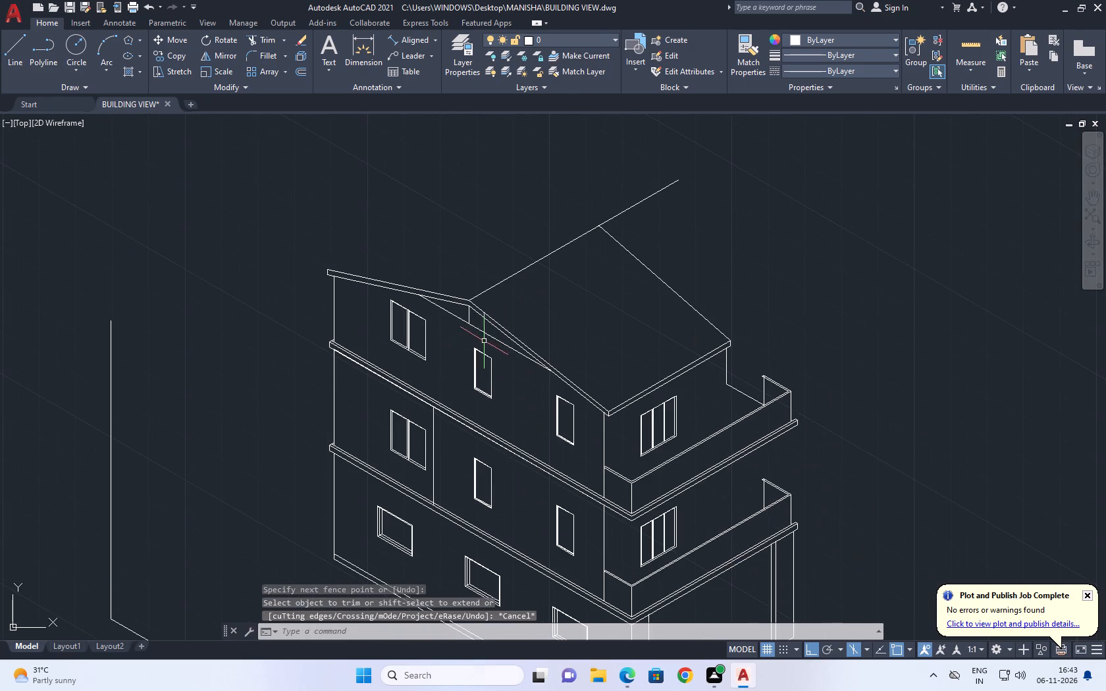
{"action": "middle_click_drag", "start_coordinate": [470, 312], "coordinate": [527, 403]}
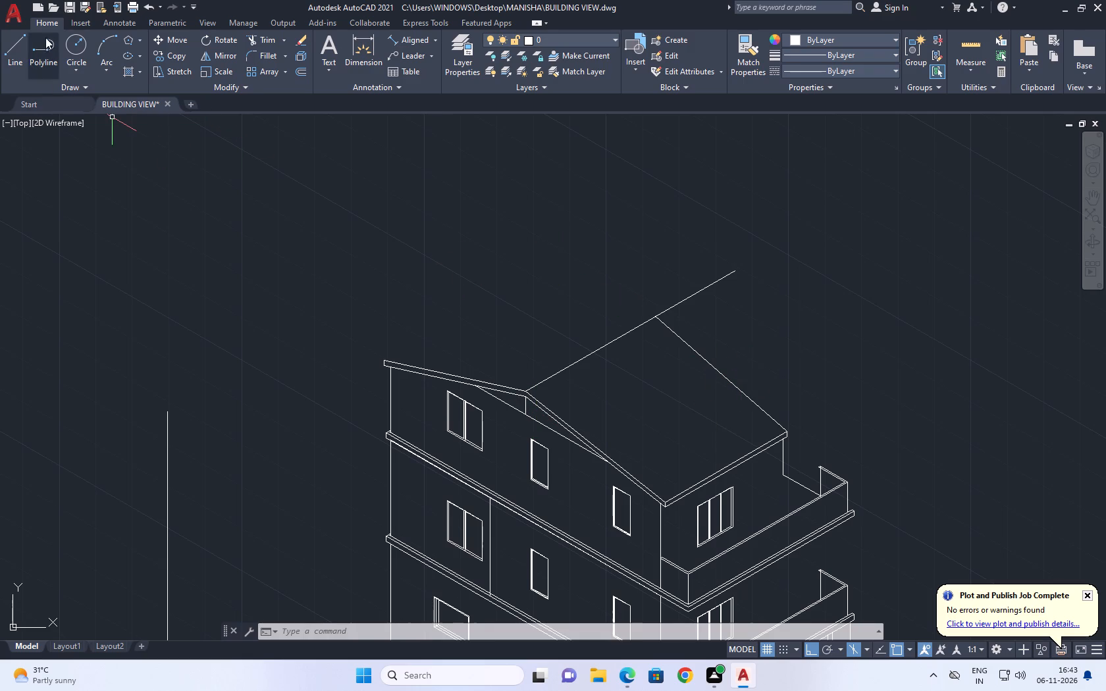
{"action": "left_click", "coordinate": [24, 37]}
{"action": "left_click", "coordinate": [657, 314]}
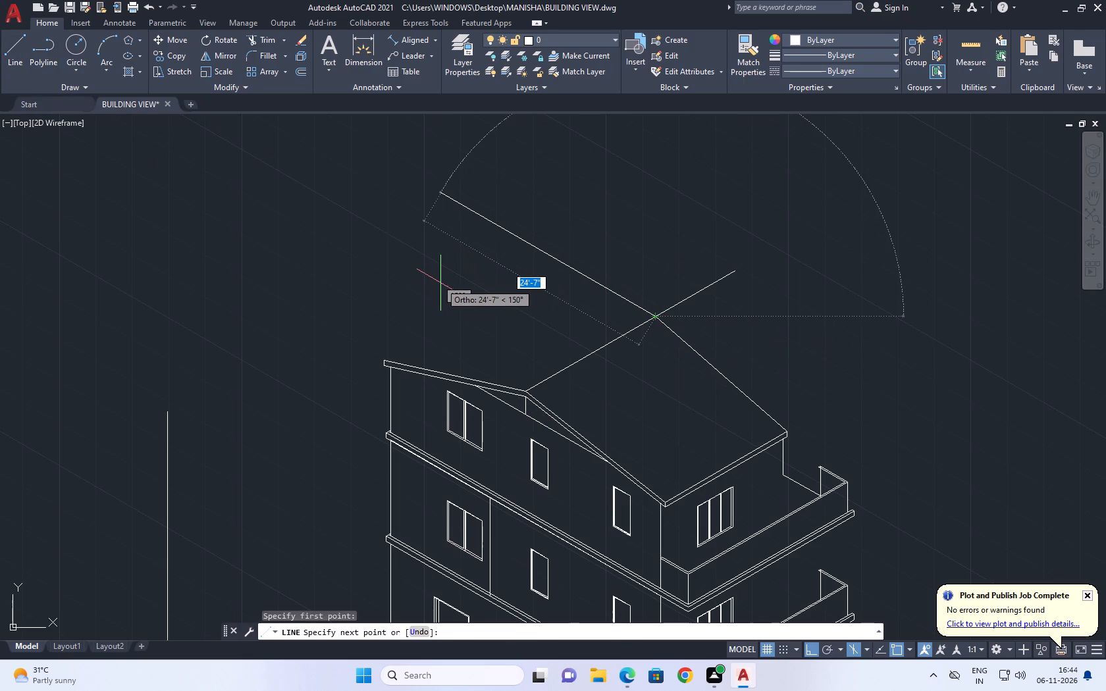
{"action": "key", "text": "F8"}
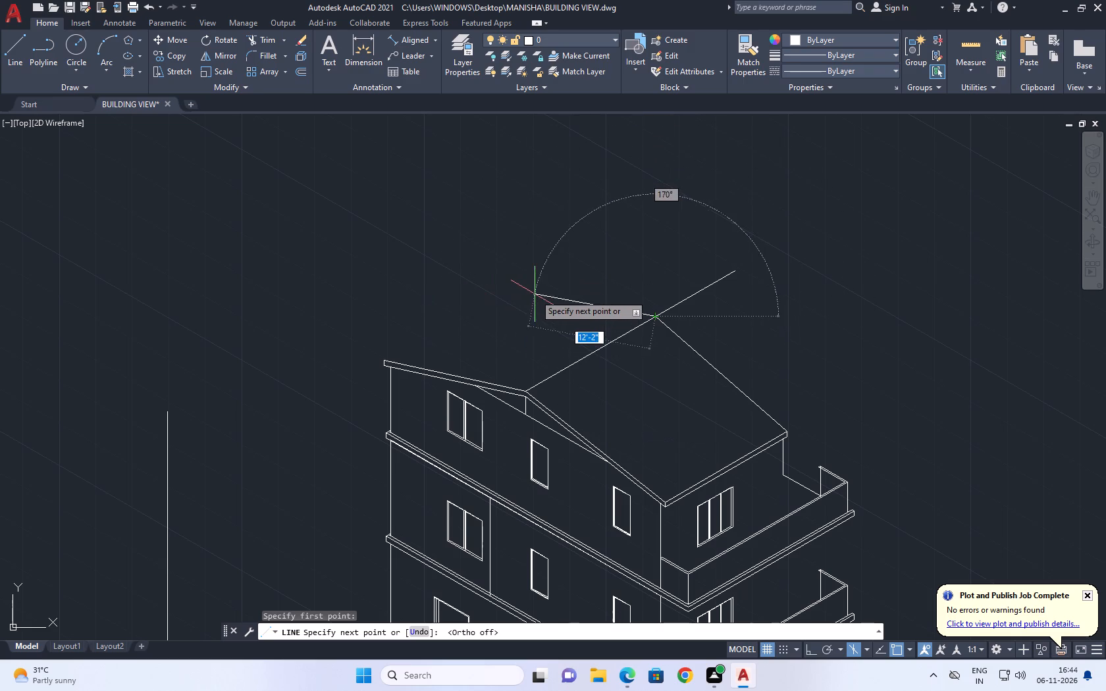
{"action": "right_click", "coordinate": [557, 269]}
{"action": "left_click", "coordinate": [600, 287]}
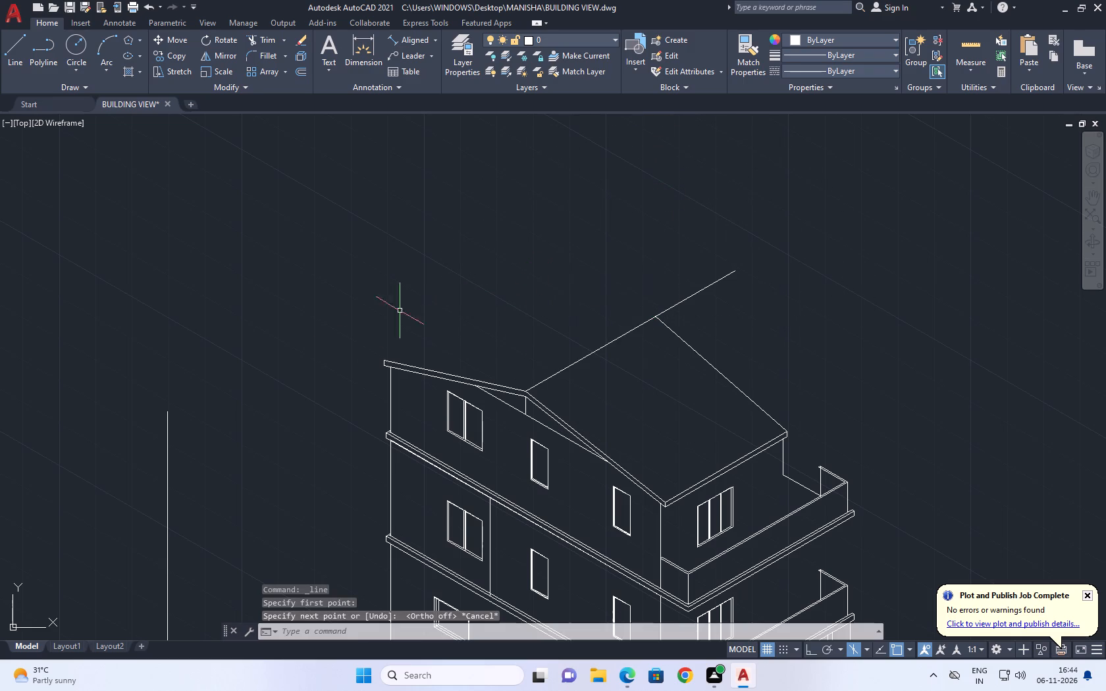
Draw an isometric eave line at 30° from the far outer top corner of the gable roof, parallel to the ridge.
{"action": "left_click", "coordinate": [9, 58]}
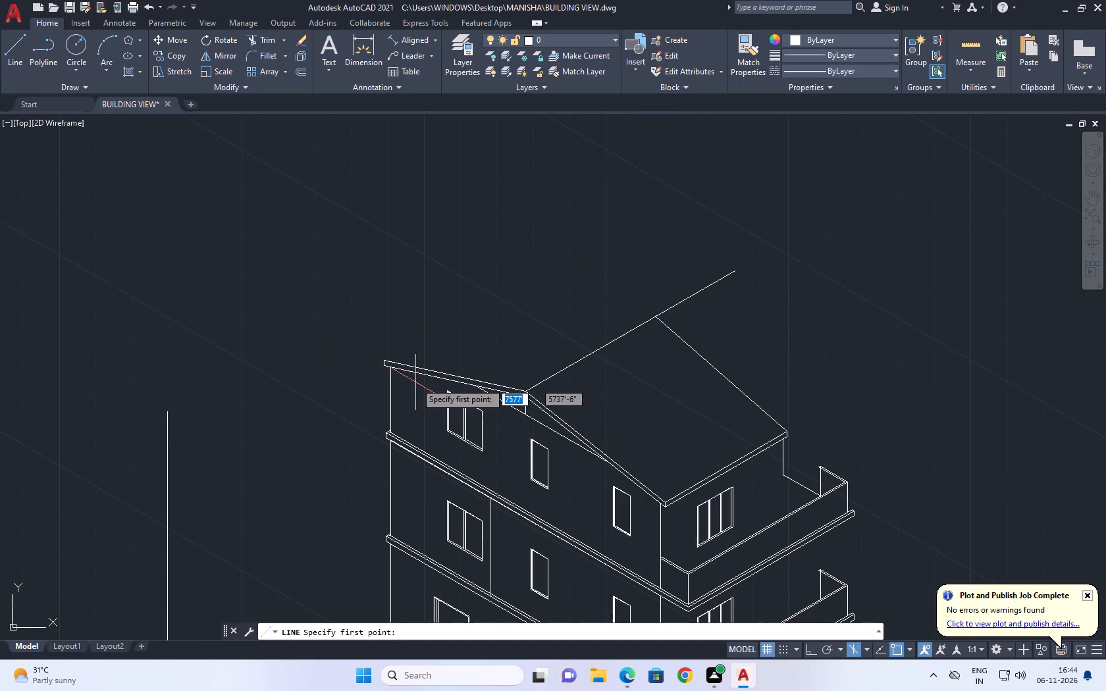
{"action": "scroll", "coordinate": [392, 365], "scroll_direction": "up", "scroll_amount": 2}
{"action": "left_click", "coordinate": [372, 355]}
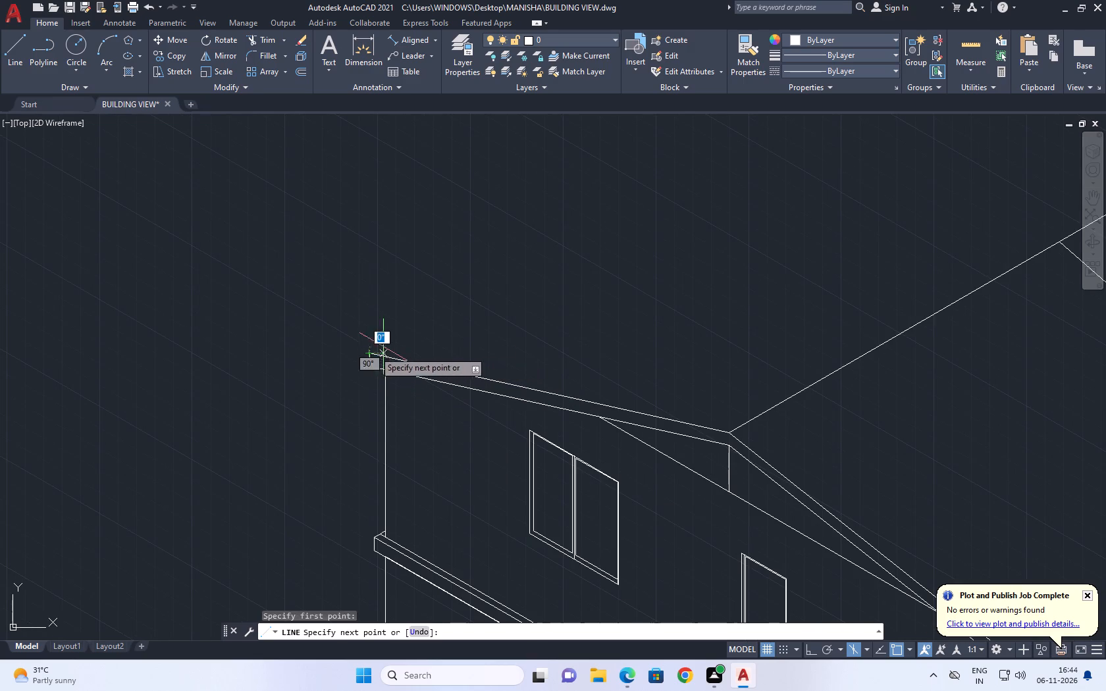
{"action": "middle_click_drag", "start_coordinate": [743, 122], "coordinate": [527, 309]}
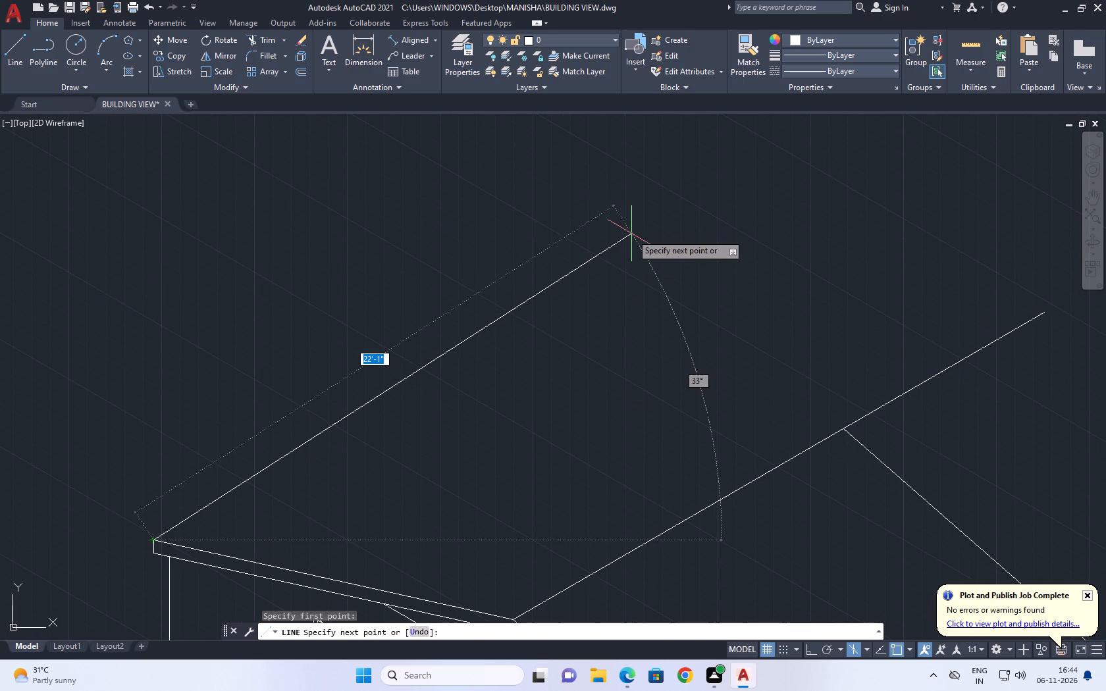
{"action": "key", "text": "F8"}
{"action": "key", "text": "F5"}
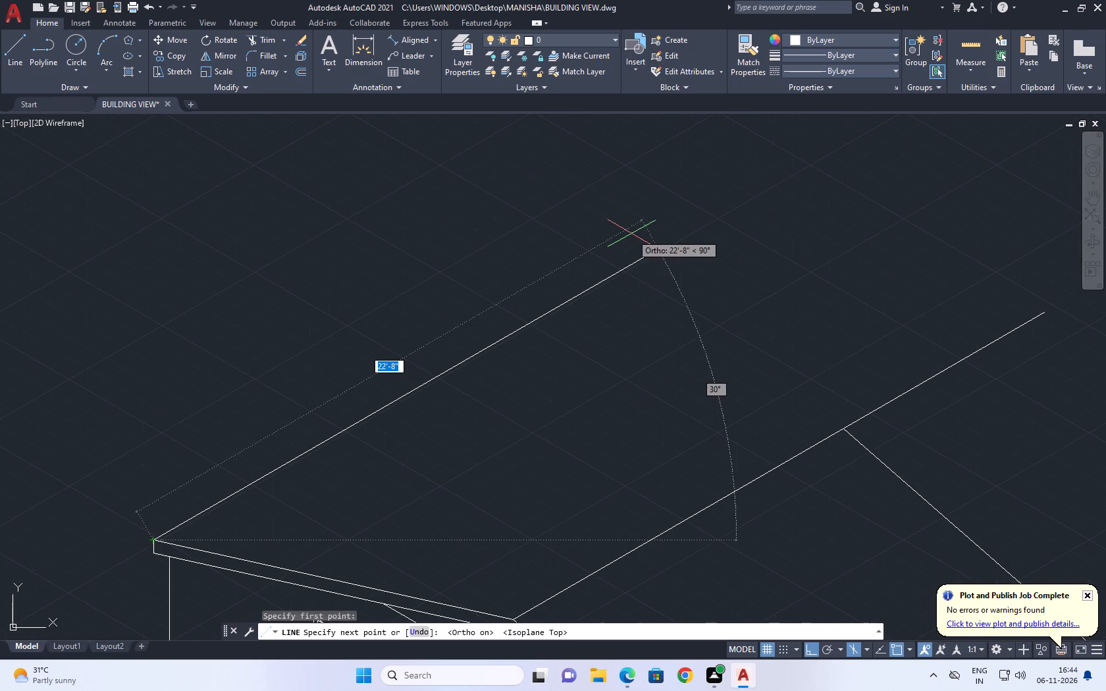
{"action": "left_click", "coordinate": [743, 210]}
{"action": "right_click", "coordinate": [806, 186]}
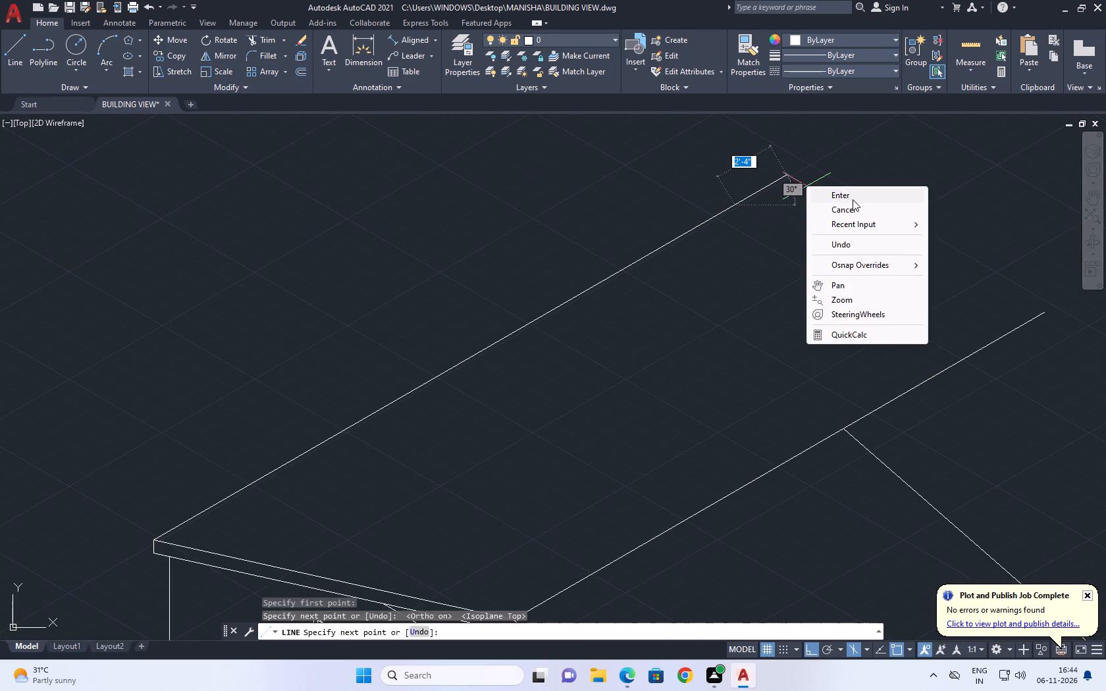
{"action": "left_click", "coordinate": [855, 202]}
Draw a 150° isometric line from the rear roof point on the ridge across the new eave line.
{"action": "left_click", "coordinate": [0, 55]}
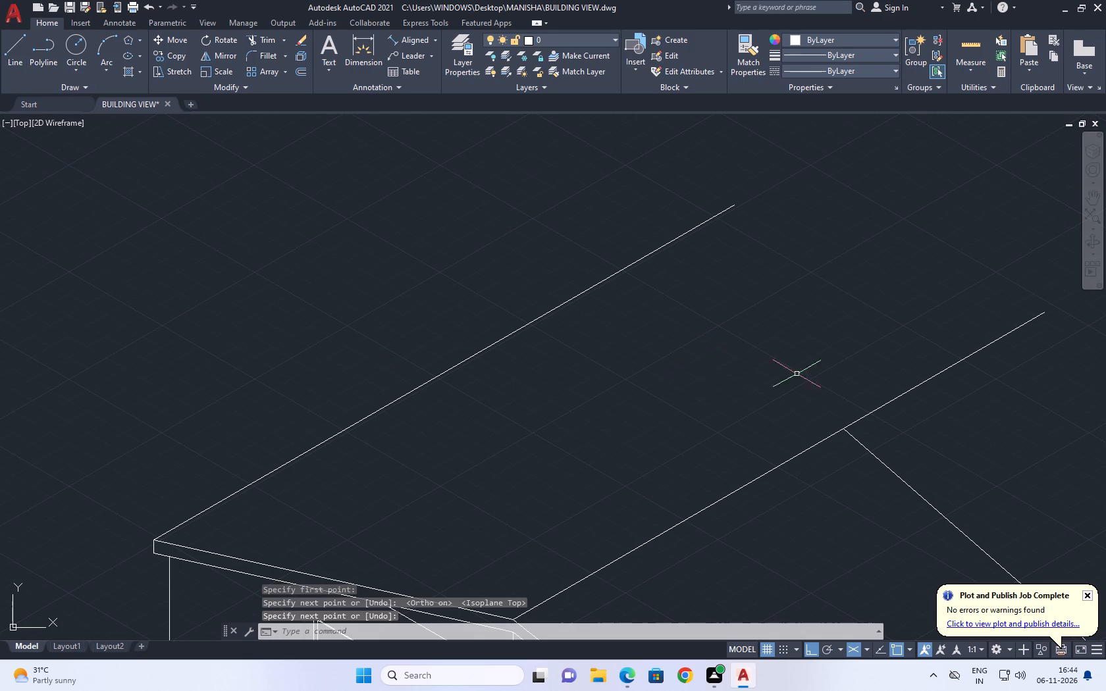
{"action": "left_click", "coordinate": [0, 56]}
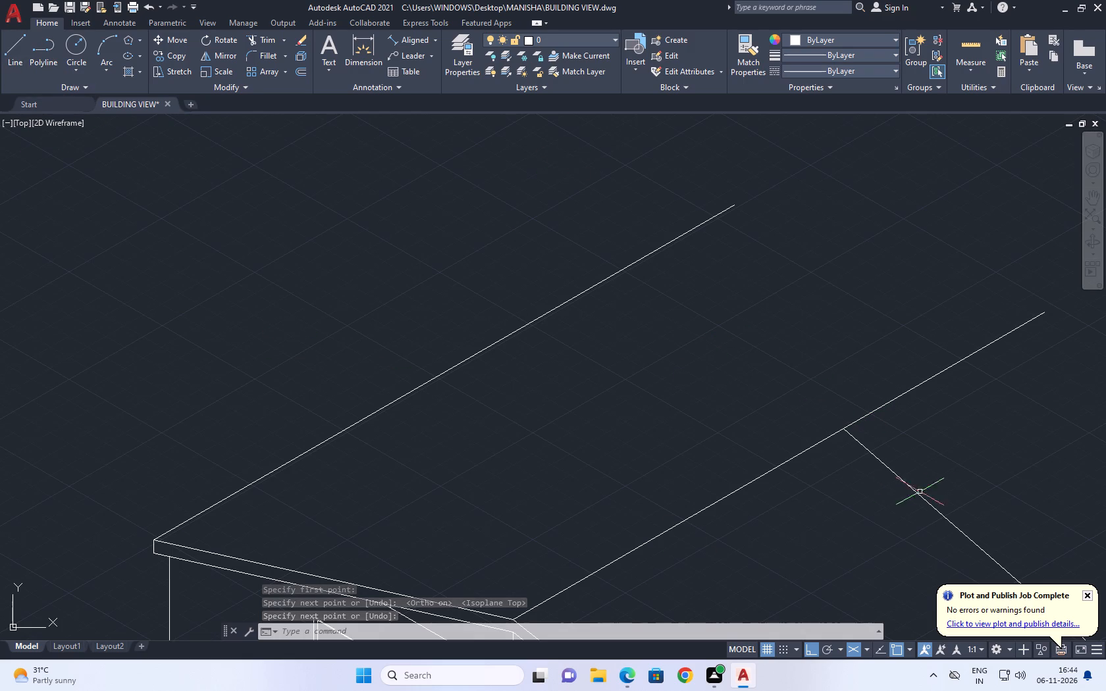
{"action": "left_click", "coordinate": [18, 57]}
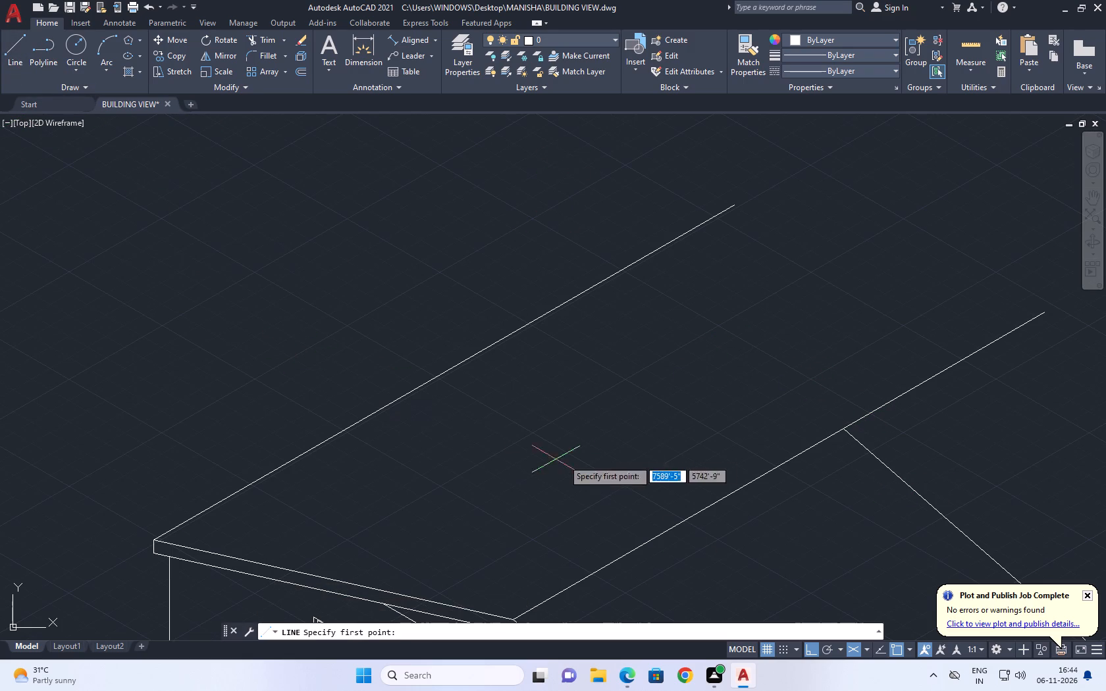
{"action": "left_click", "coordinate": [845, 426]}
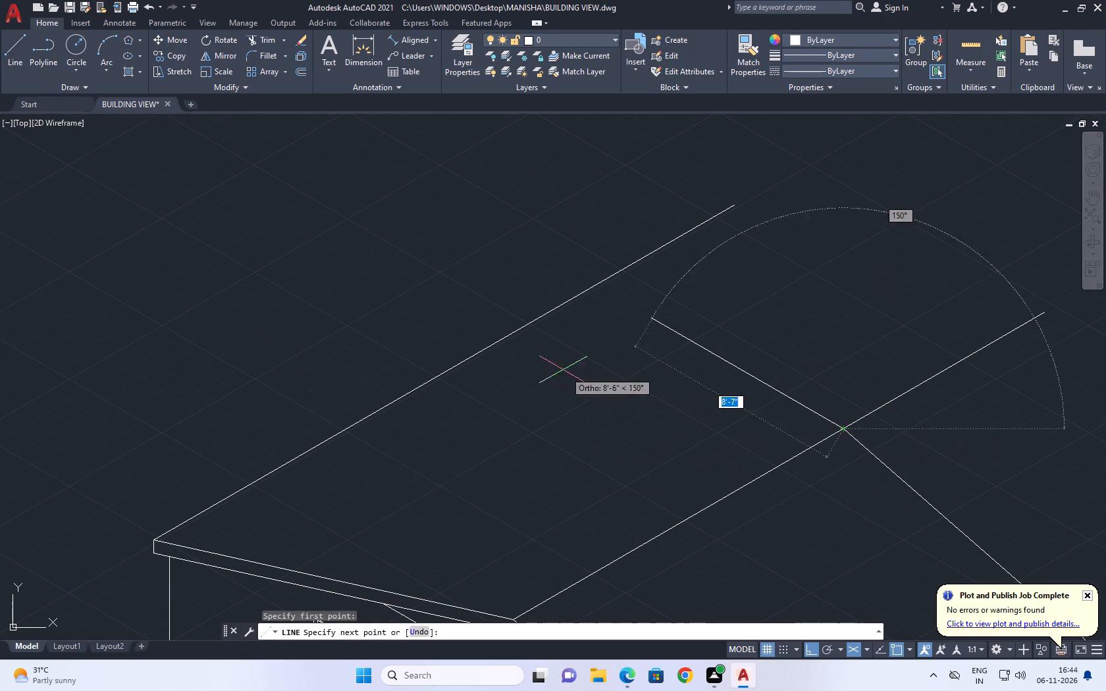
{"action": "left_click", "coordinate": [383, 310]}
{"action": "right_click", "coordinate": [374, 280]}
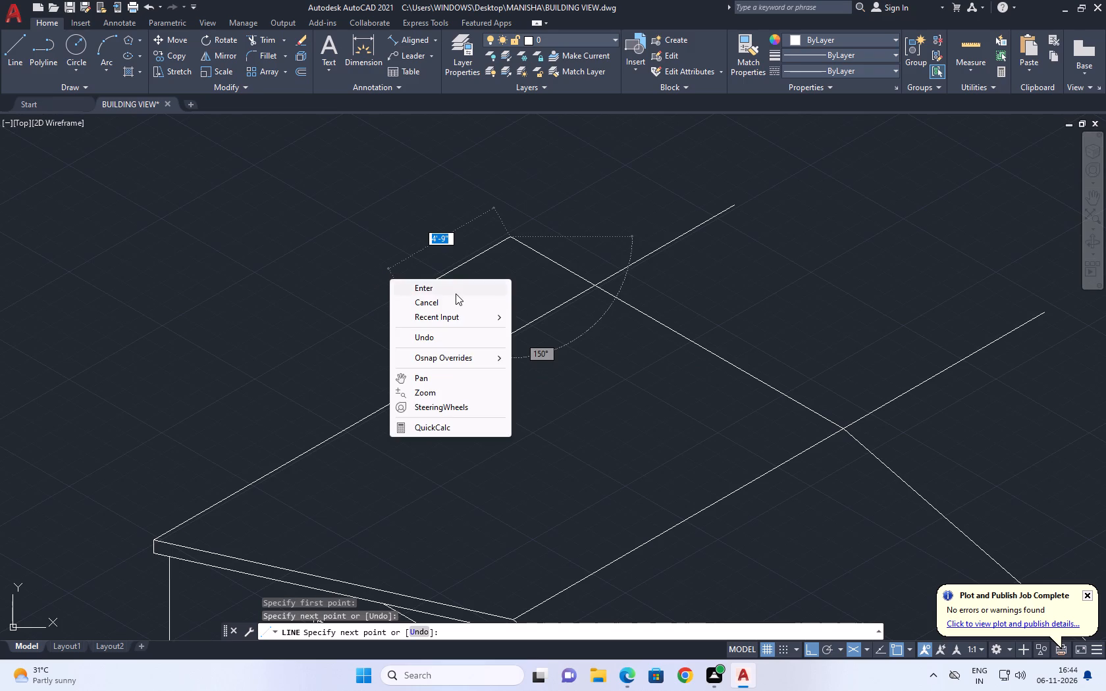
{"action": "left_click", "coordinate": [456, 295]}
Erase the slanted rear roof edge between the ridge and the eave corner above the balcony.
{"action": "scroll", "coordinate": [443, 296], "scroll_direction": "down", "scroll_amount": 5}
{"action": "middle_click_drag", "start_coordinate": [662, 285], "coordinate": [681, 340]}
{"action": "scroll", "coordinate": [507, 369], "scroll_direction": "up", "scroll_amount": 2}
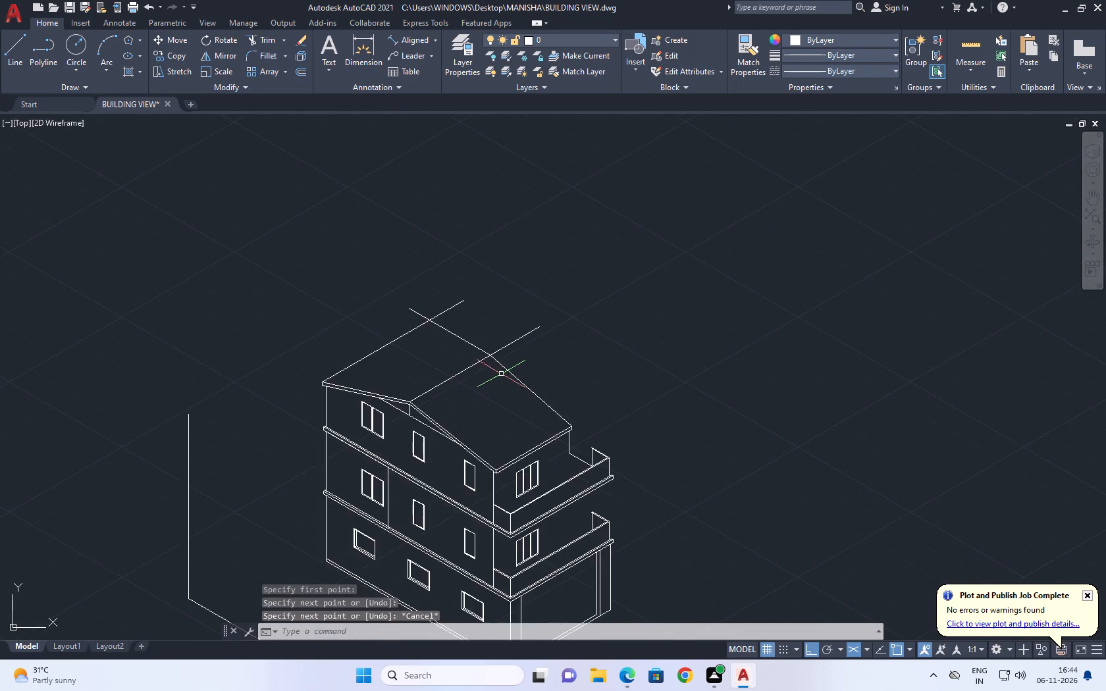
{"action": "scroll", "coordinate": [502, 374], "scroll_direction": "up", "scroll_amount": 2}
{"action": "left_click", "coordinate": [526, 361]}
{"action": "left_click", "coordinate": [479, 395]}
{"action": "right_click", "coordinate": [544, 292]}
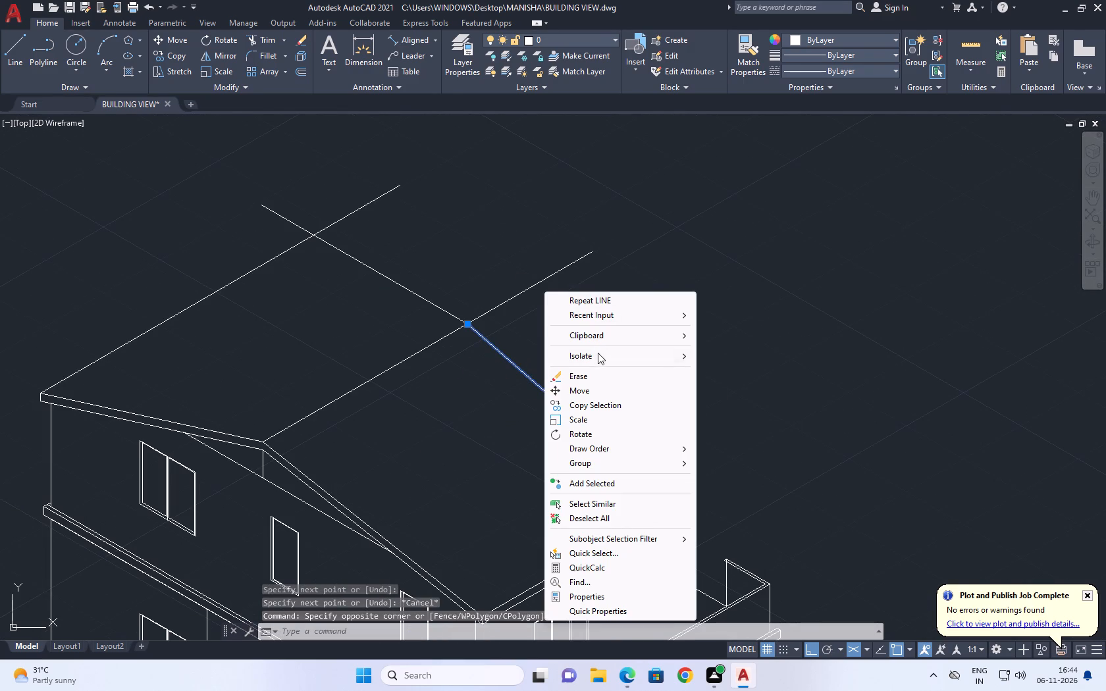
{"action": "left_click", "coordinate": [587, 374]}
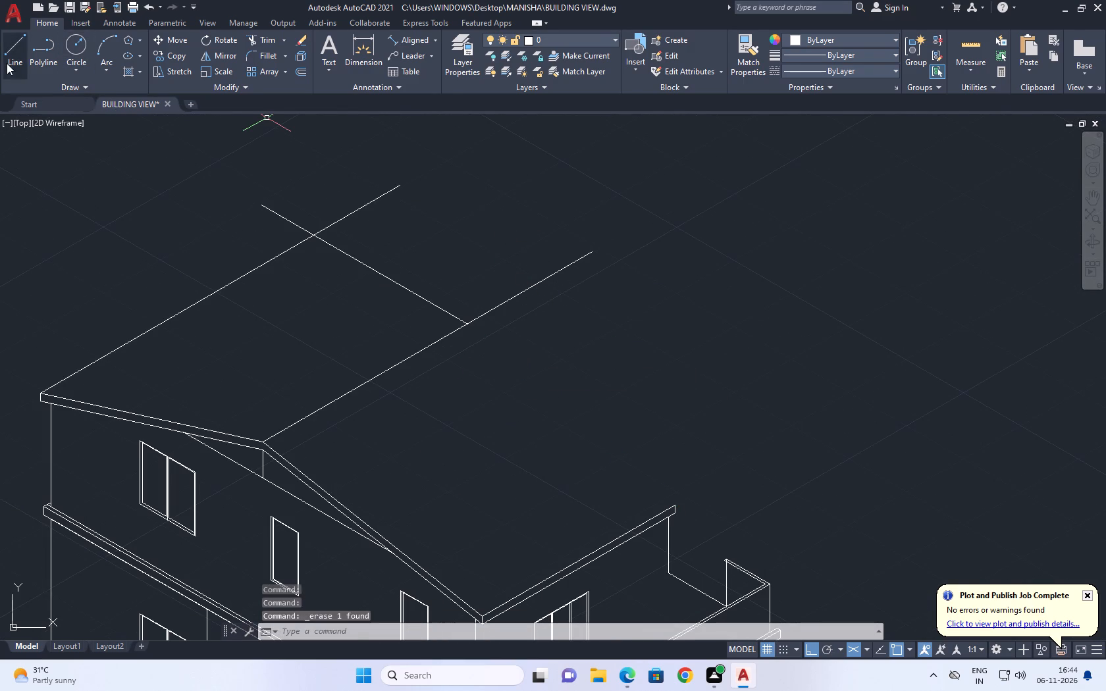
Draw the slanted rear roof edge from the ridge point to the top corner of the eave above the balcony.
{"action": "left_click", "coordinate": [7, 61]}
{"action": "left_click", "coordinate": [466, 324]}
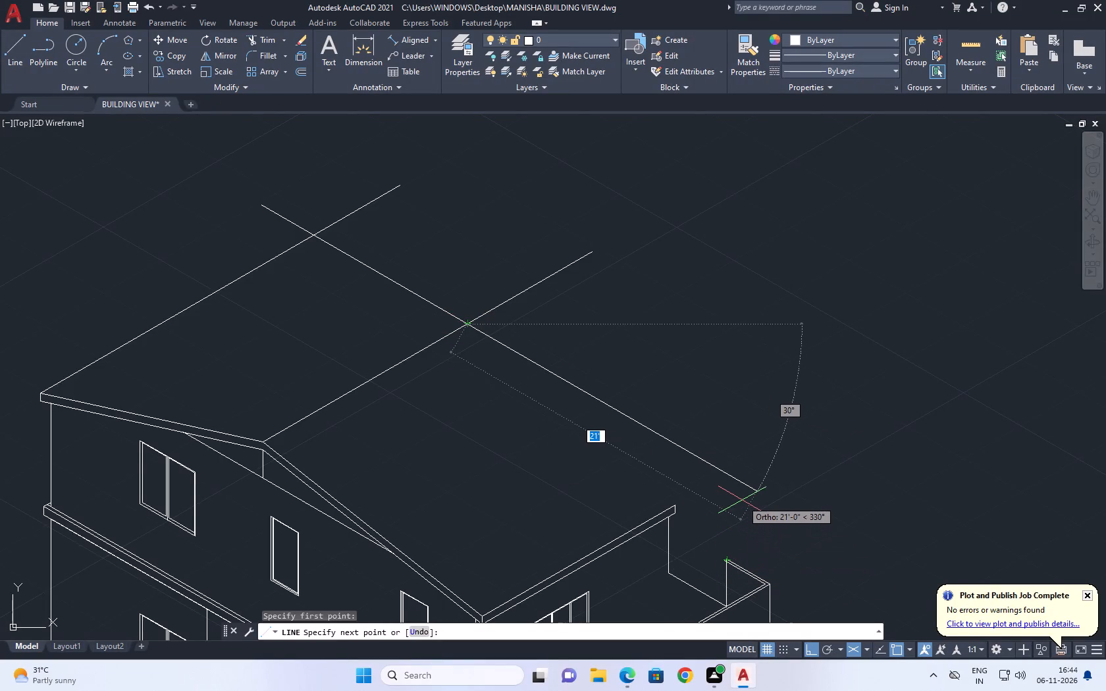
{"action": "scroll", "coordinate": [667, 497], "scroll_direction": "up", "scroll_amount": 1}
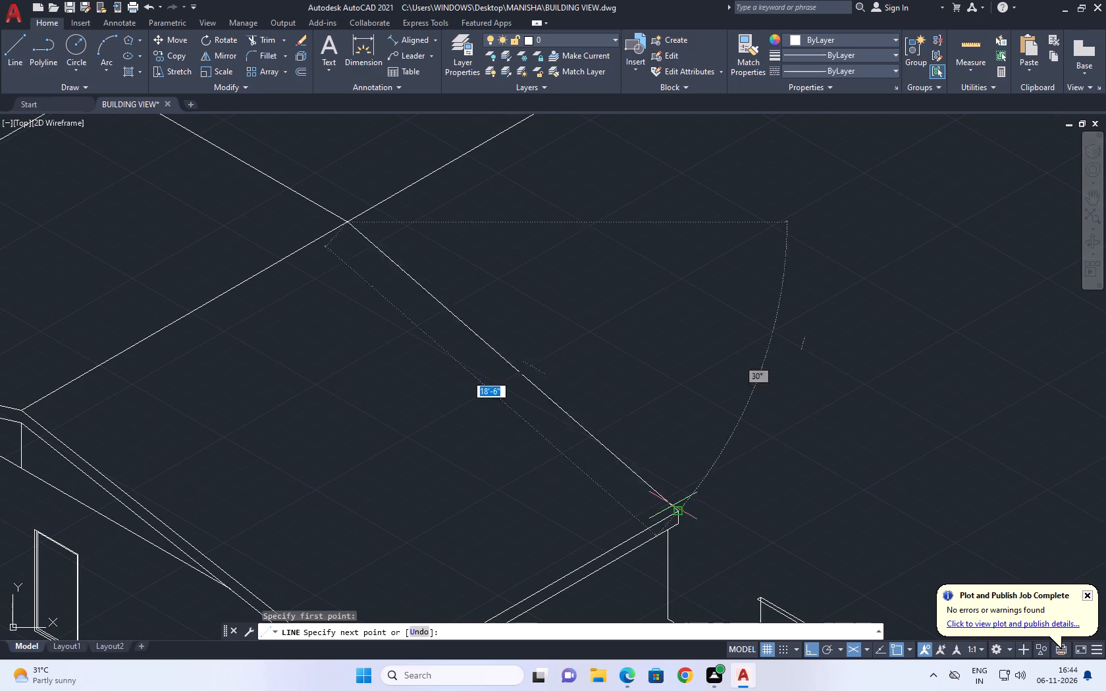
{"action": "left_click", "coordinate": [679, 512]}
{"action": "right_click", "coordinate": [724, 467]}
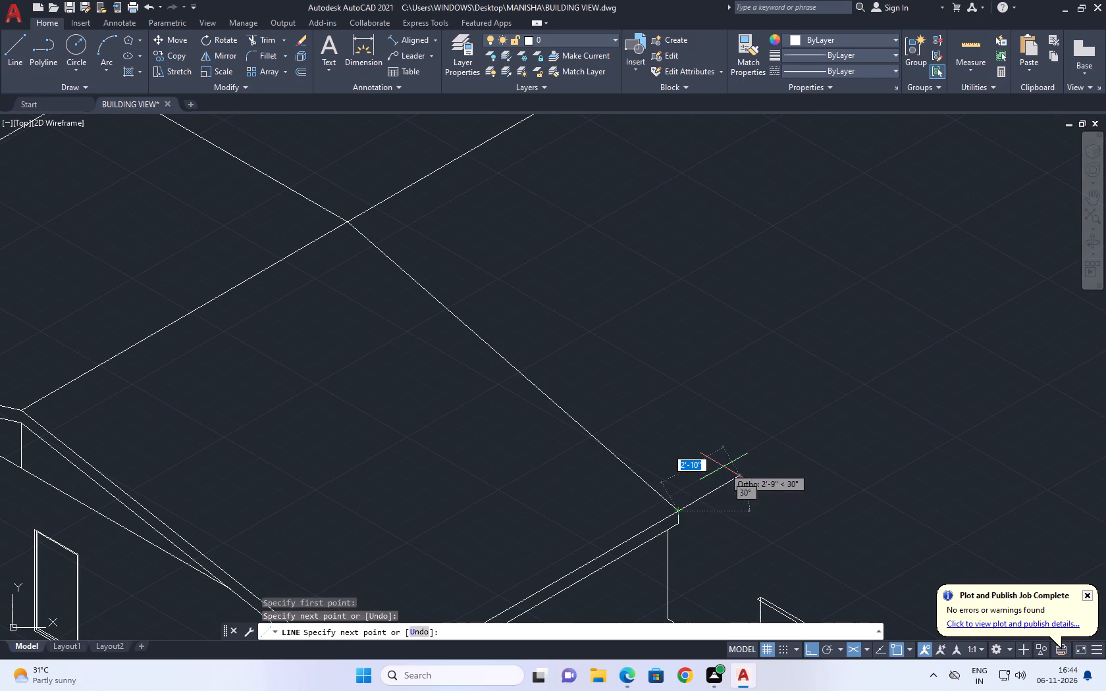
{"action": "left_click", "coordinate": [783, 488]}
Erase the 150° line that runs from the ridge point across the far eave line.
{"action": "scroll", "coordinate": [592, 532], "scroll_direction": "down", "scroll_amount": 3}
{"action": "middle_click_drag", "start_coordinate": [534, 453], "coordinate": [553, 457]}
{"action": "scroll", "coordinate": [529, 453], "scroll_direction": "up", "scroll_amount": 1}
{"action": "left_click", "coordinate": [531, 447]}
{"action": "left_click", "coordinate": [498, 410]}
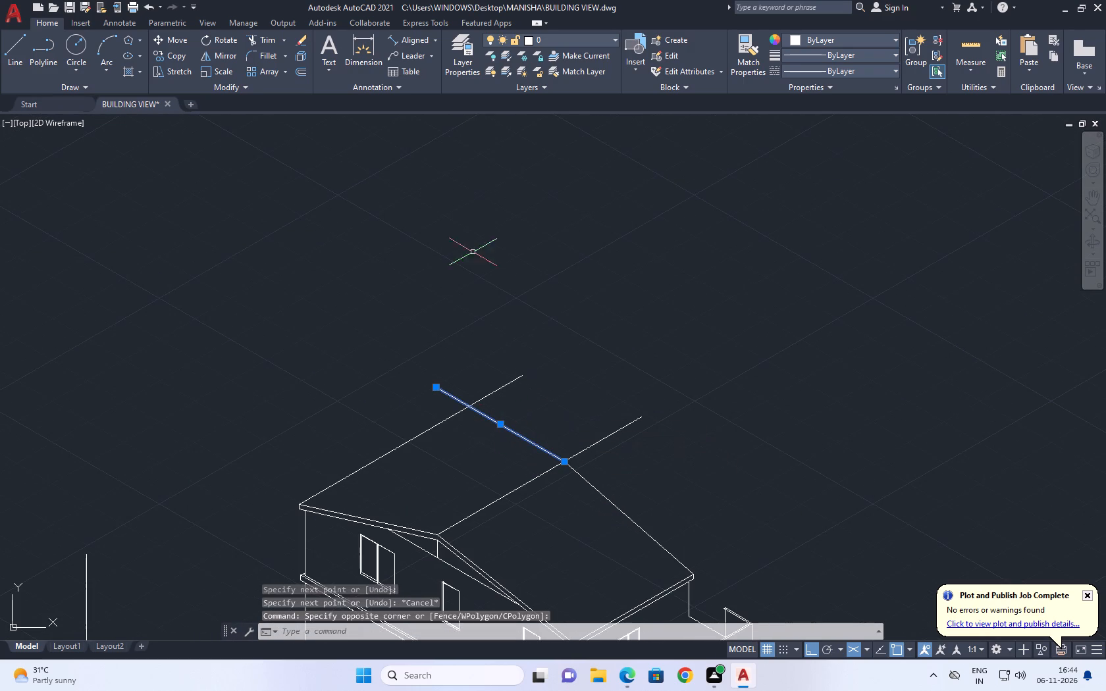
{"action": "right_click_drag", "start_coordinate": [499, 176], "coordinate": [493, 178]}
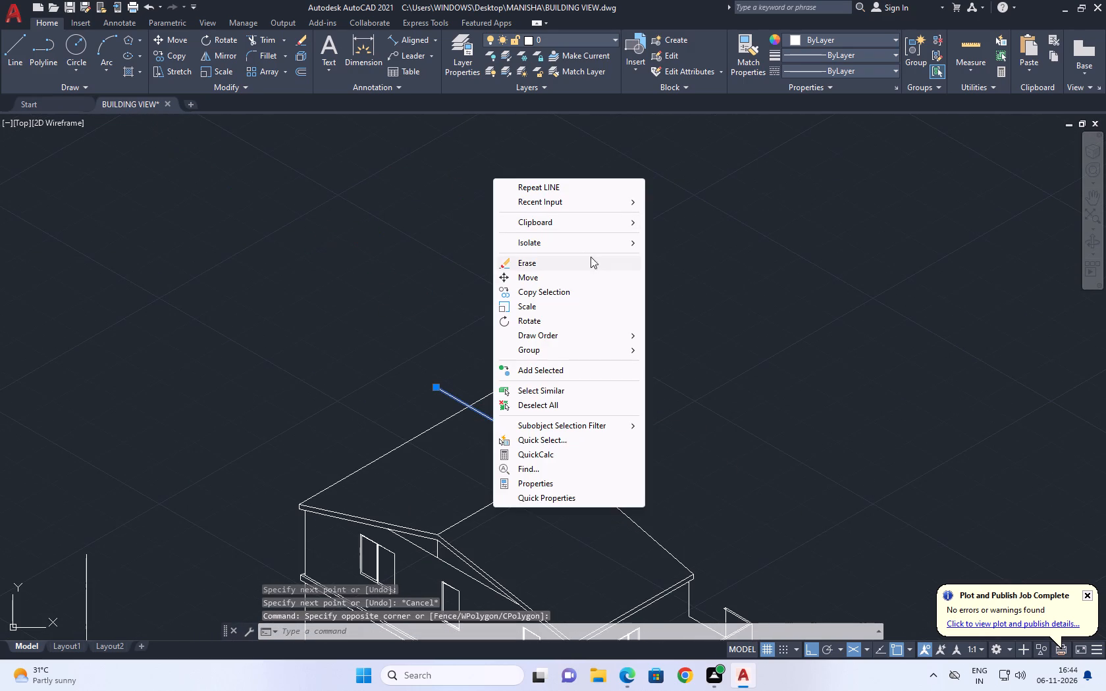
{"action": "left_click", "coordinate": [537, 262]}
Draw the far slope's rear roof edge from the ridge point down to a point on the far eave line.
{"action": "left_click", "coordinate": [2, 53]}
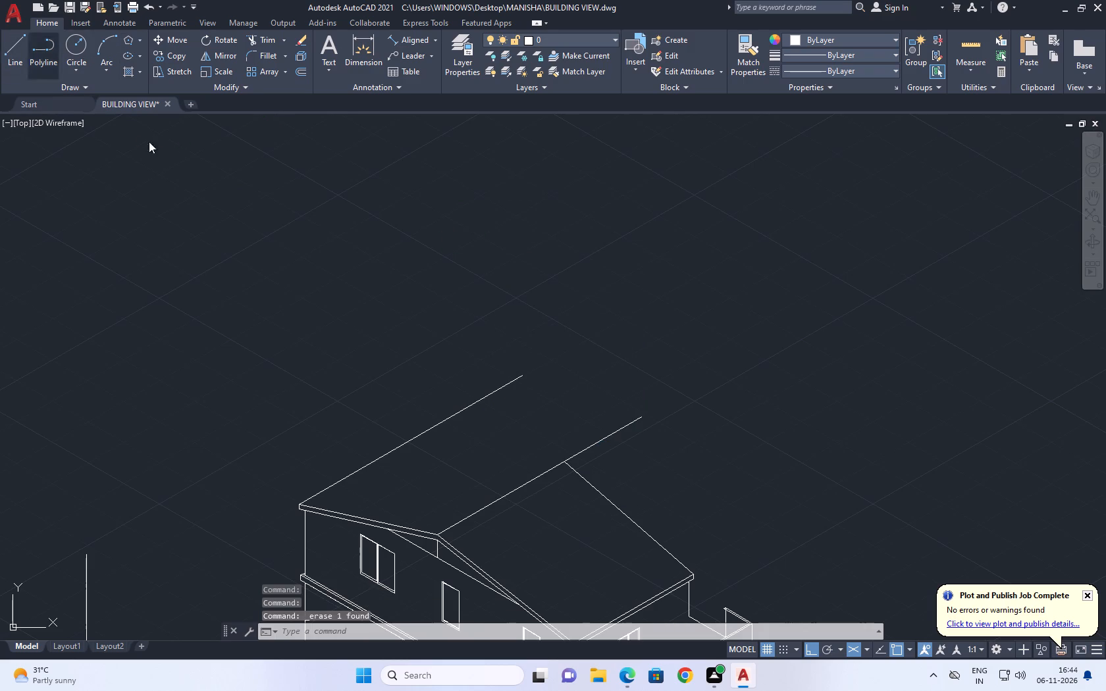
{"action": "left_click", "coordinate": [17, 53]}
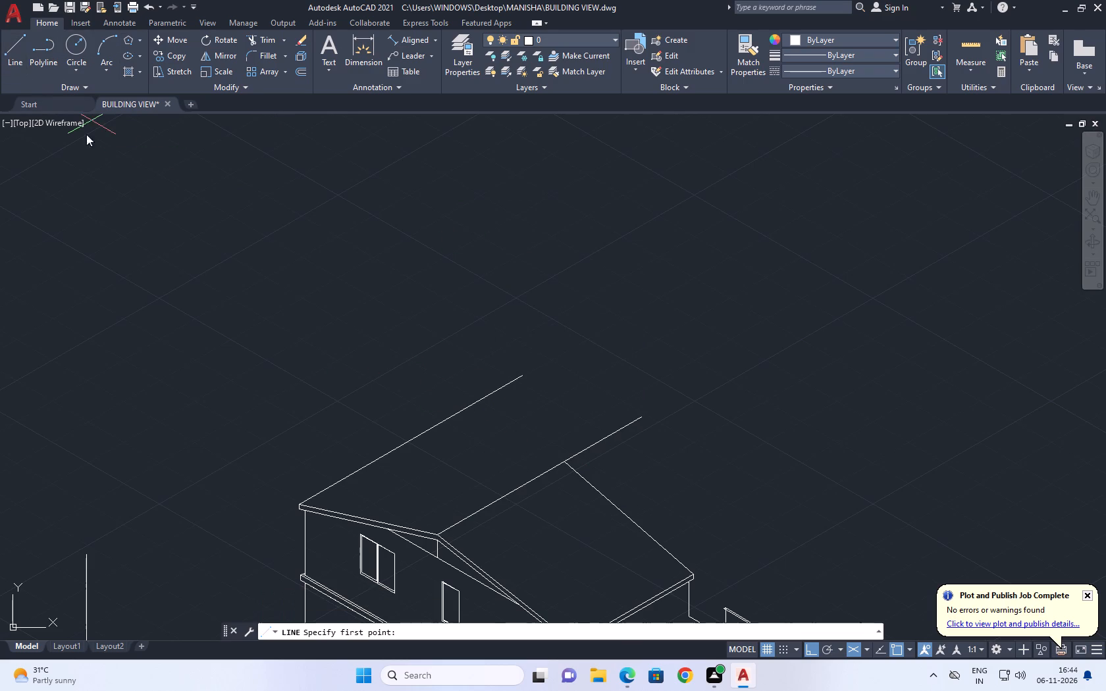
{"action": "left_click", "coordinate": [567, 462]}
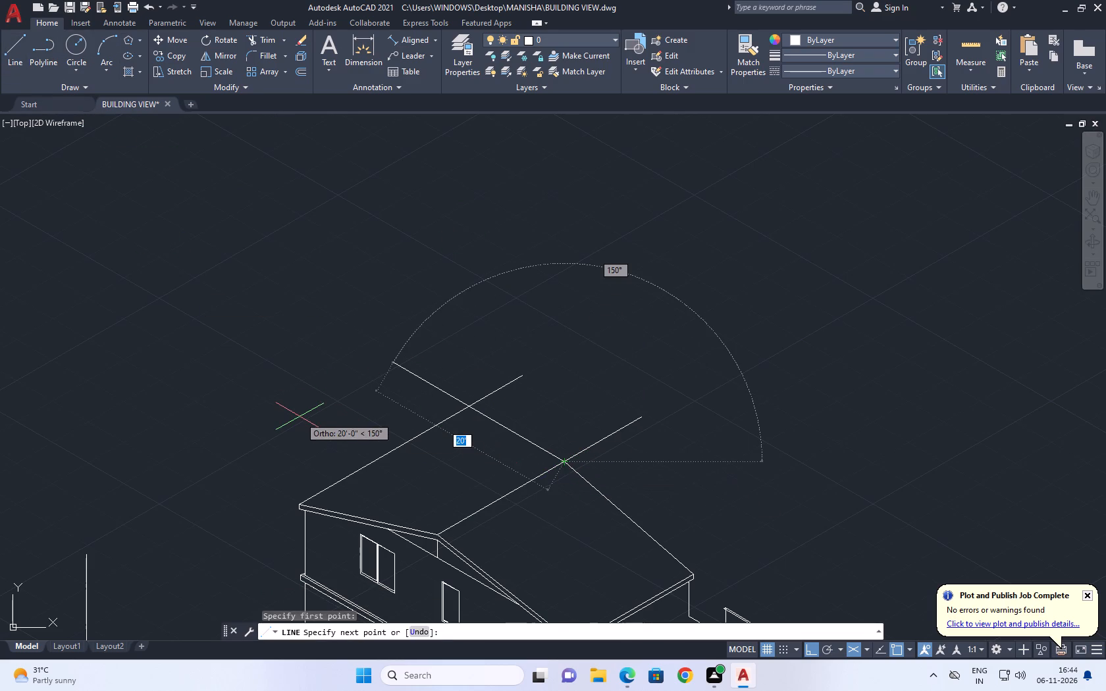
{"action": "left_click", "coordinate": [455, 415]}
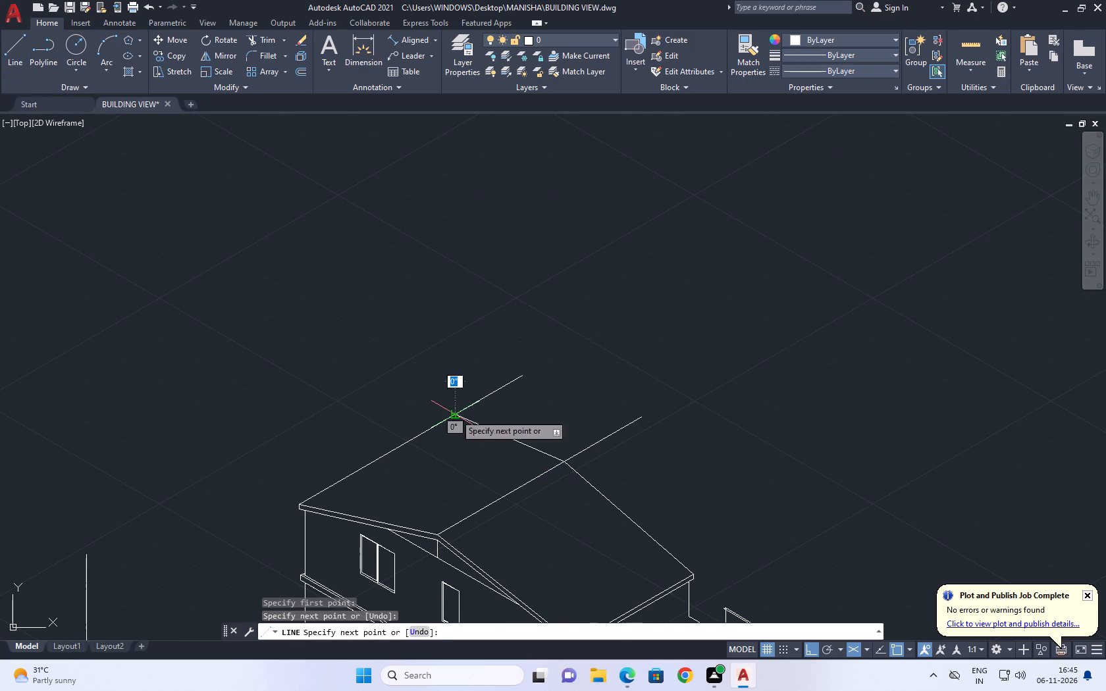
{"action": "right_click", "coordinate": [583, 383]}
{"action": "left_click", "coordinate": [629, 408]}
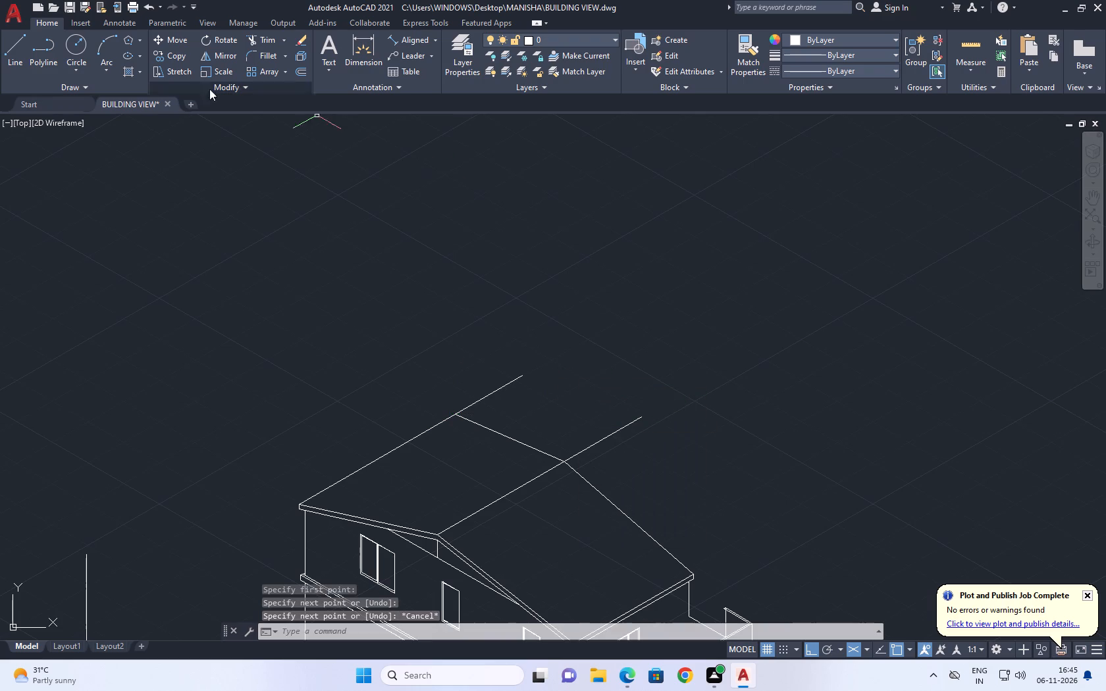
Trim the far eave line and the ridge line where they extend past the rear roof edges.
{"action": "left_click", "coordinate": [270, 39]}
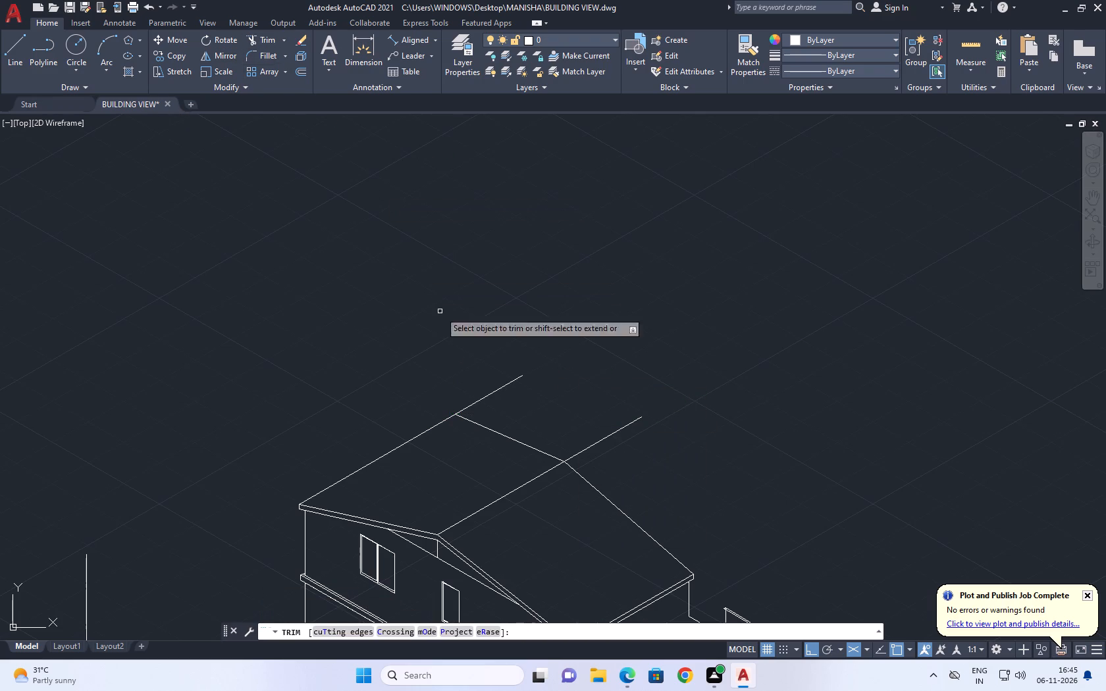
{"action": "left_click", "coordinate": [481, 401]}
{"action": "left_click", "coordinate": [634, 442]}
{"action": "left_click", "coordinate": [585, 406]}
{"action": "right_click", "coordinate": [577, 392]}
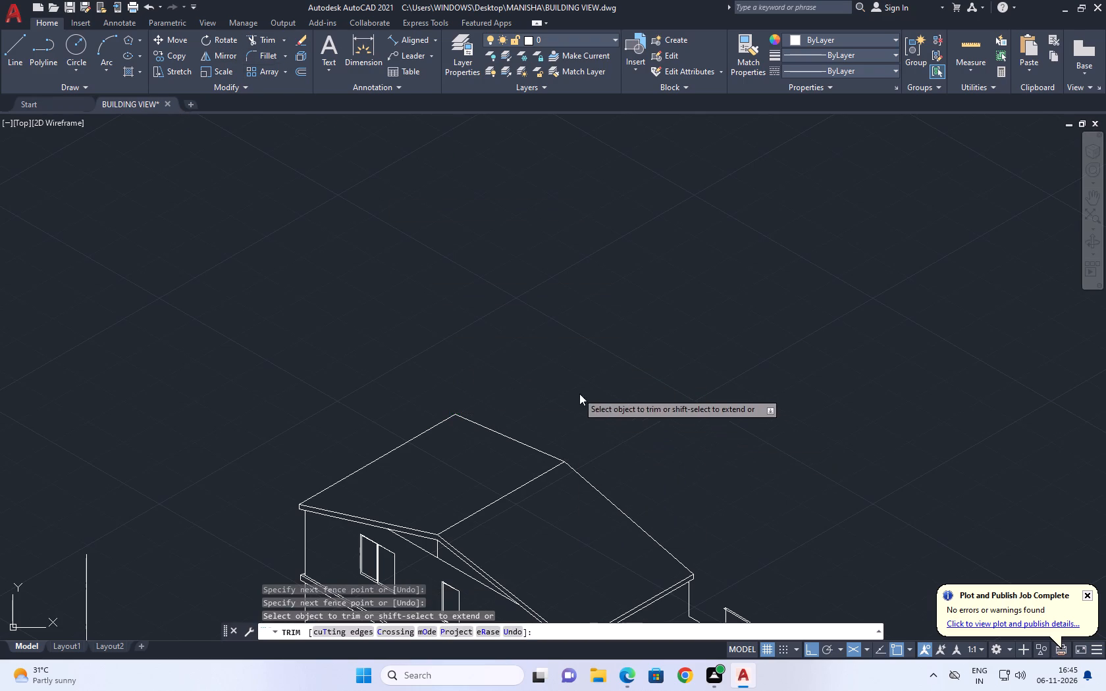
{"action": "left_click", "coordinate": [617, 412]}
Inspect the completed roof outline and the eave corner above the upper balcony.
{"action": "scroll", "coordinate": [614, 409], "scroll_direction": "down", "scroll_amount": 2}
{"action": "middle_click_drag", "start_coordinate": [661, 425], "coordinate": [618, 427]}
{"action": "scroll", "coordinate": [592, 418], "scroll_direction": "up", "scroll_amount": 2}
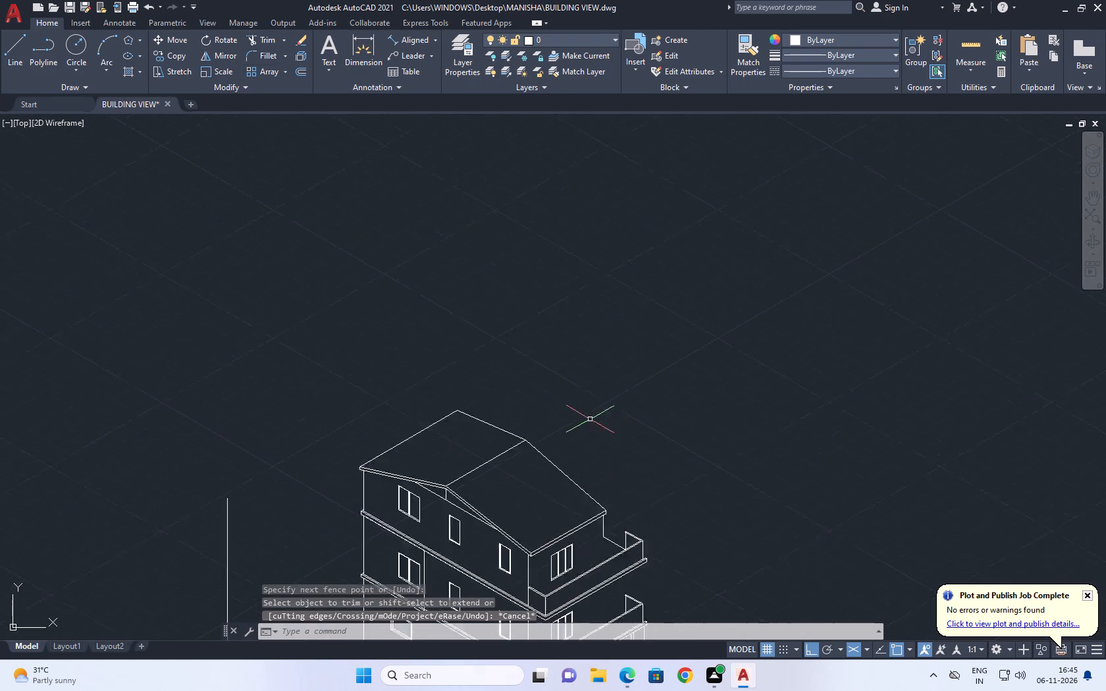
{"action": "scroll", "coordinate": [531, 480], "scroll_direction": "up", "scroll_amount": 3}
{"action": "scroll", "coordinate": [535, 478], "scroll_direction": "down", "scroll_amount": 5}
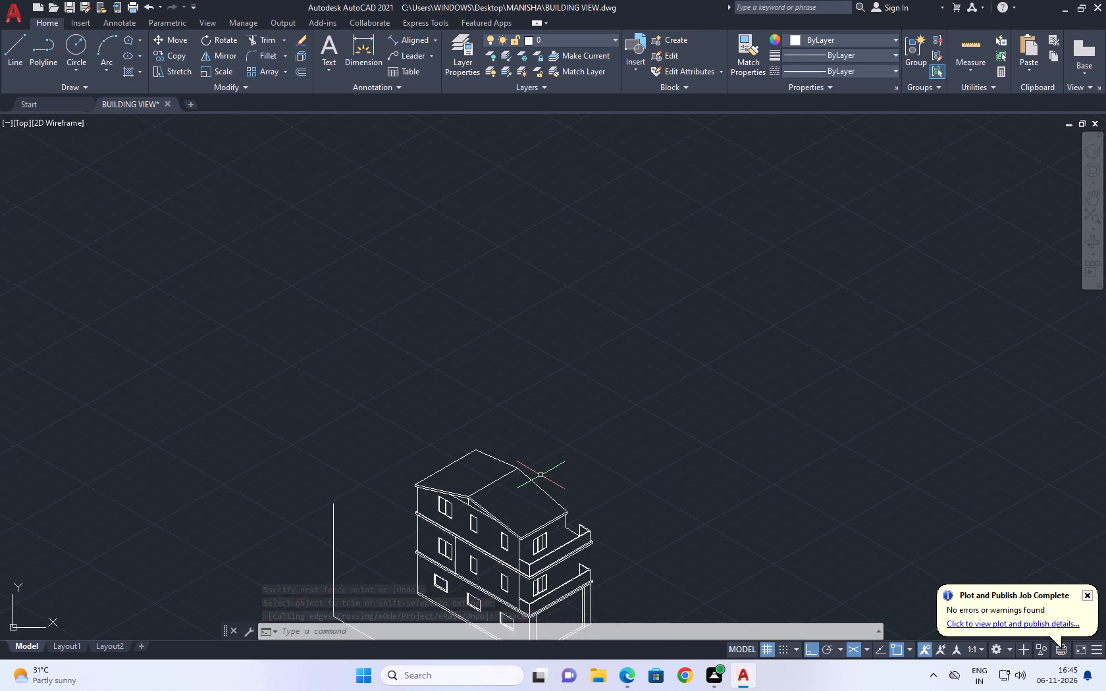
{"action": "middle_click_drag", "start_coordinate": [584, 492], "coordinate": [546, 472]}
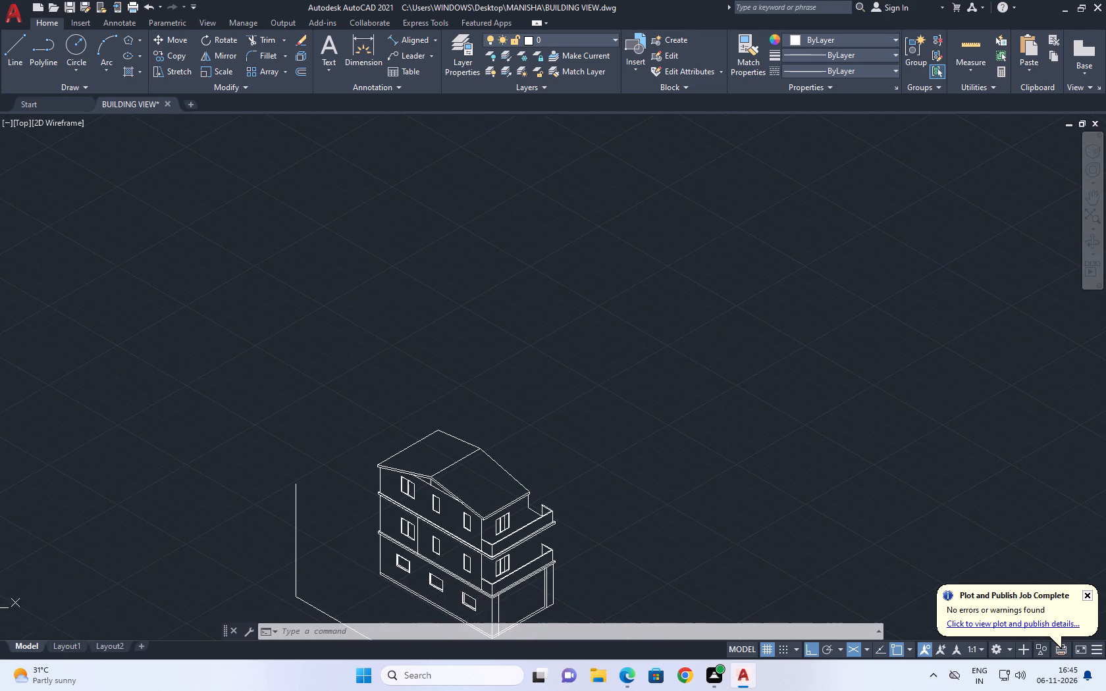
{"action": "scroll", "coordinate": [536, 498], "scroll_direction": "up", "scroll_amount": 4}
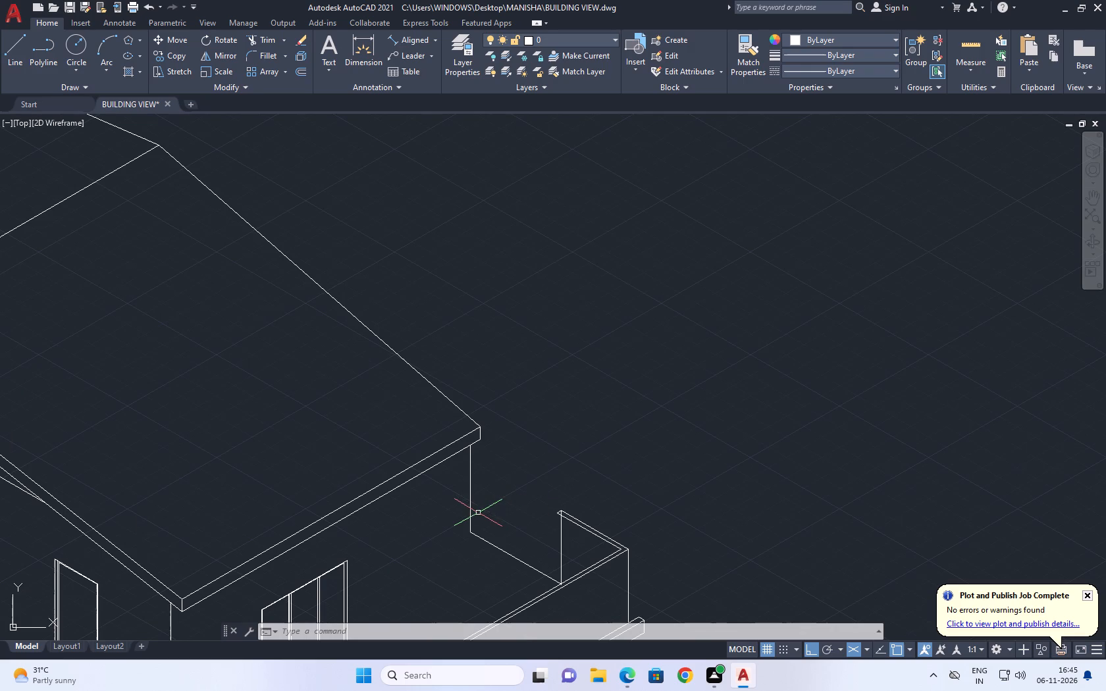
{"action": "scroll", "coordinate": [478, 513], "scroll_direction": "down", "scroll_amount": 2}
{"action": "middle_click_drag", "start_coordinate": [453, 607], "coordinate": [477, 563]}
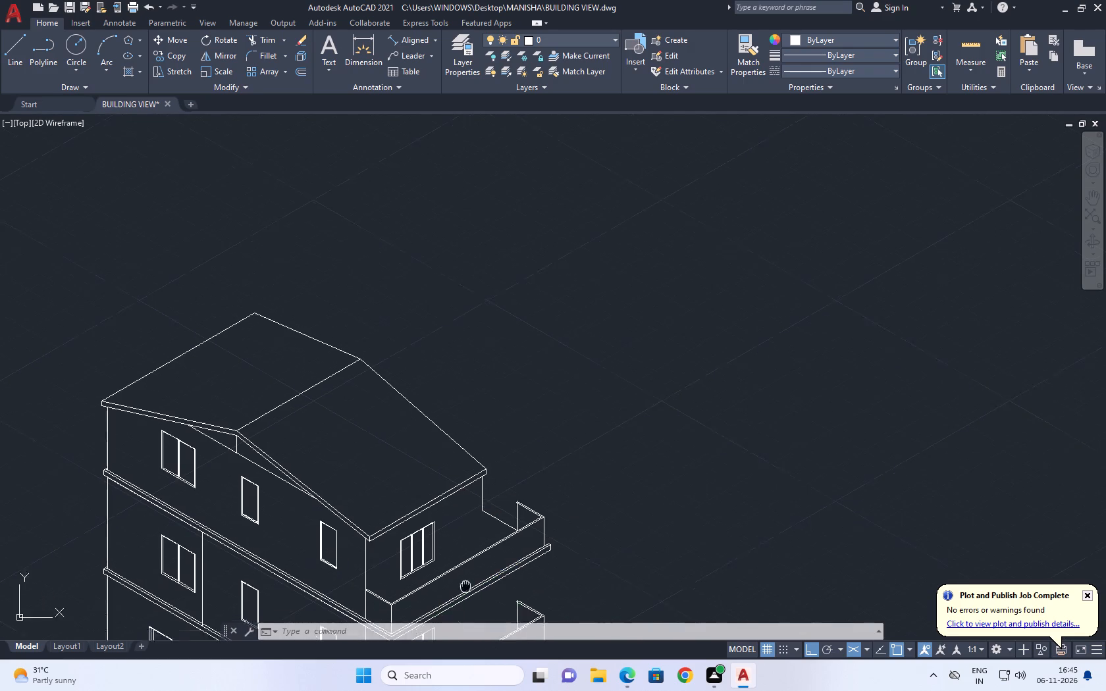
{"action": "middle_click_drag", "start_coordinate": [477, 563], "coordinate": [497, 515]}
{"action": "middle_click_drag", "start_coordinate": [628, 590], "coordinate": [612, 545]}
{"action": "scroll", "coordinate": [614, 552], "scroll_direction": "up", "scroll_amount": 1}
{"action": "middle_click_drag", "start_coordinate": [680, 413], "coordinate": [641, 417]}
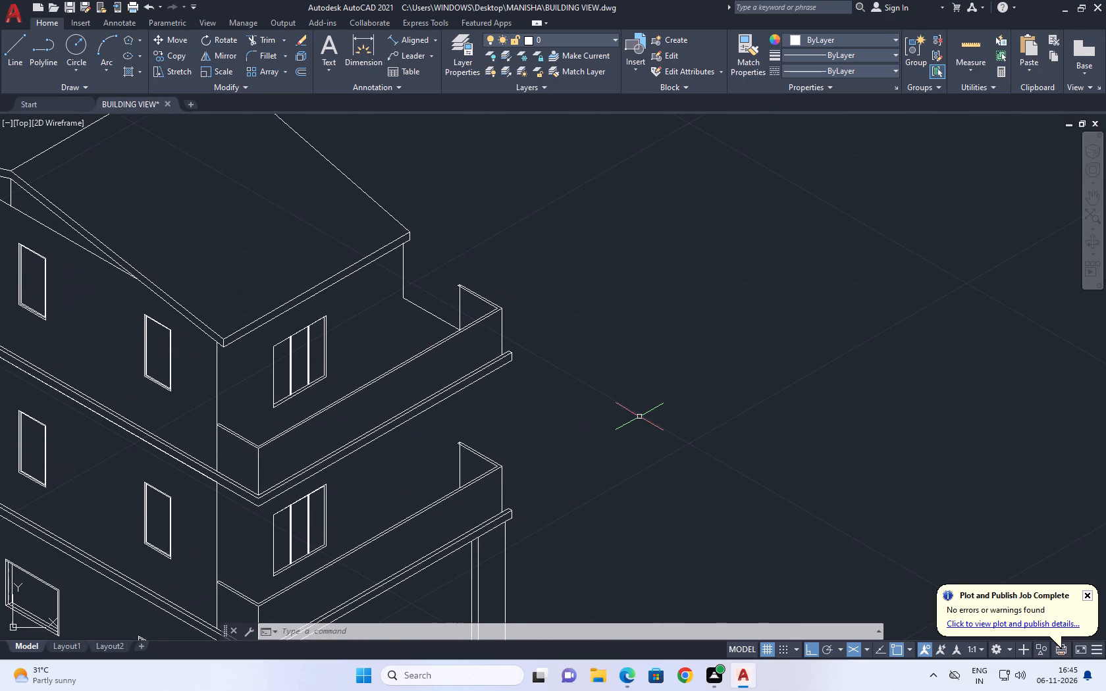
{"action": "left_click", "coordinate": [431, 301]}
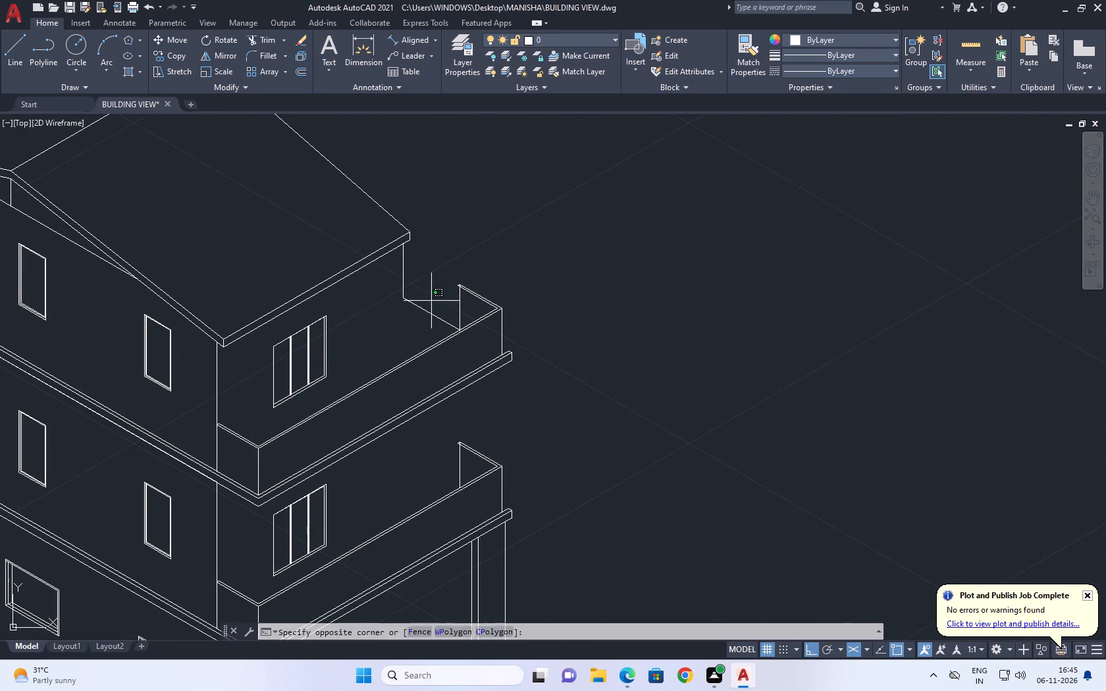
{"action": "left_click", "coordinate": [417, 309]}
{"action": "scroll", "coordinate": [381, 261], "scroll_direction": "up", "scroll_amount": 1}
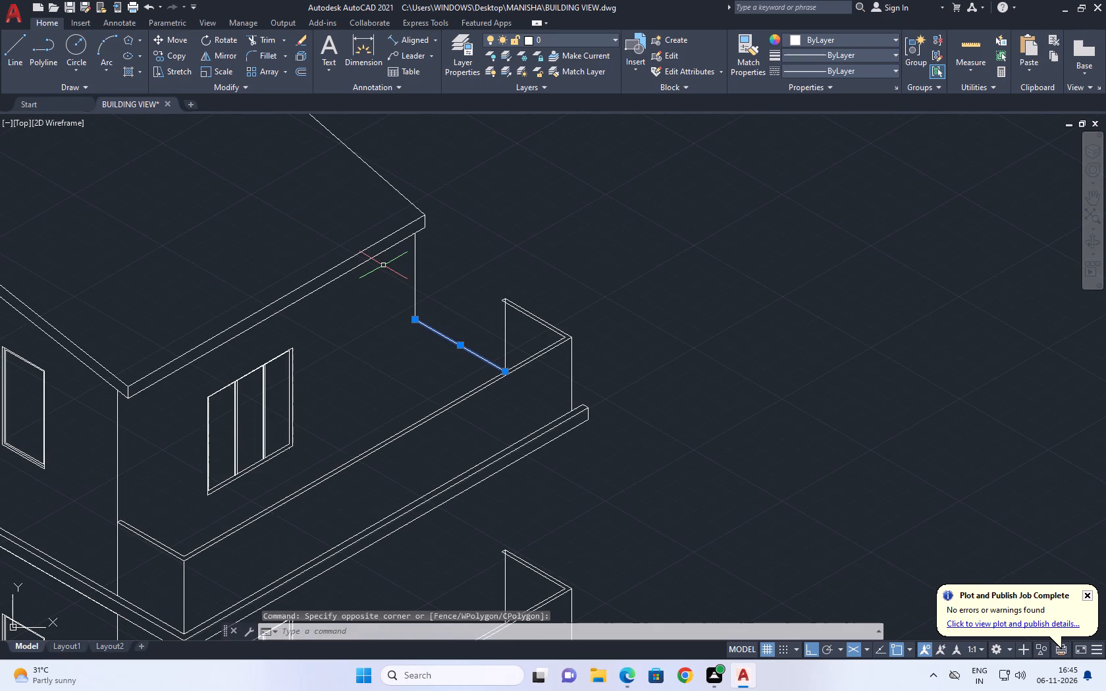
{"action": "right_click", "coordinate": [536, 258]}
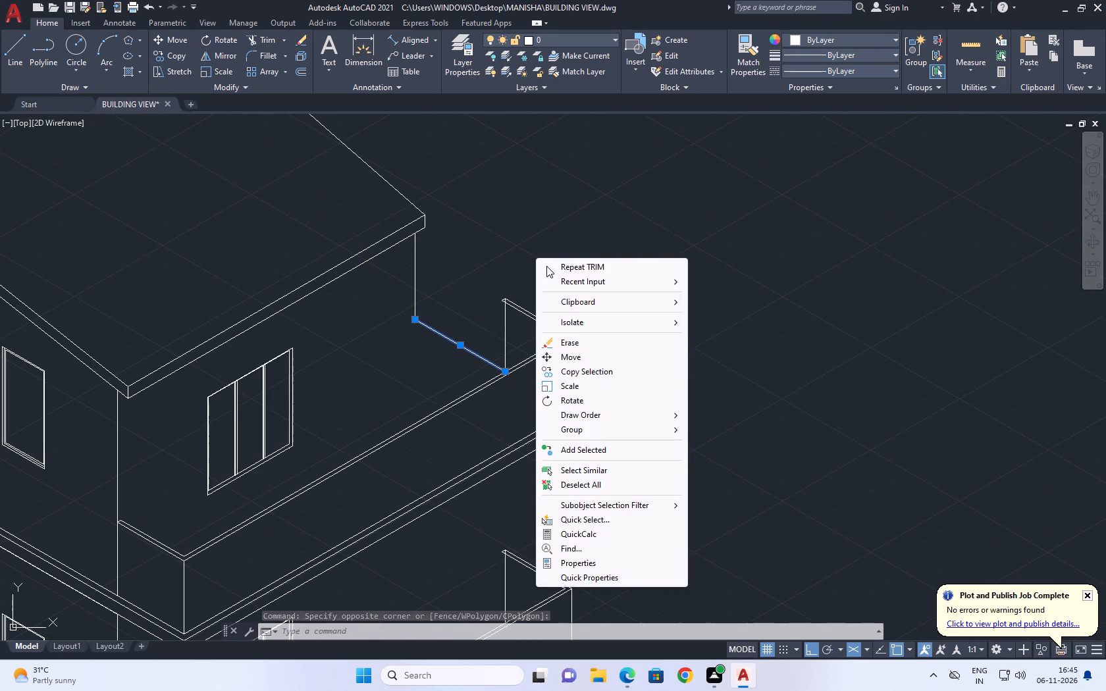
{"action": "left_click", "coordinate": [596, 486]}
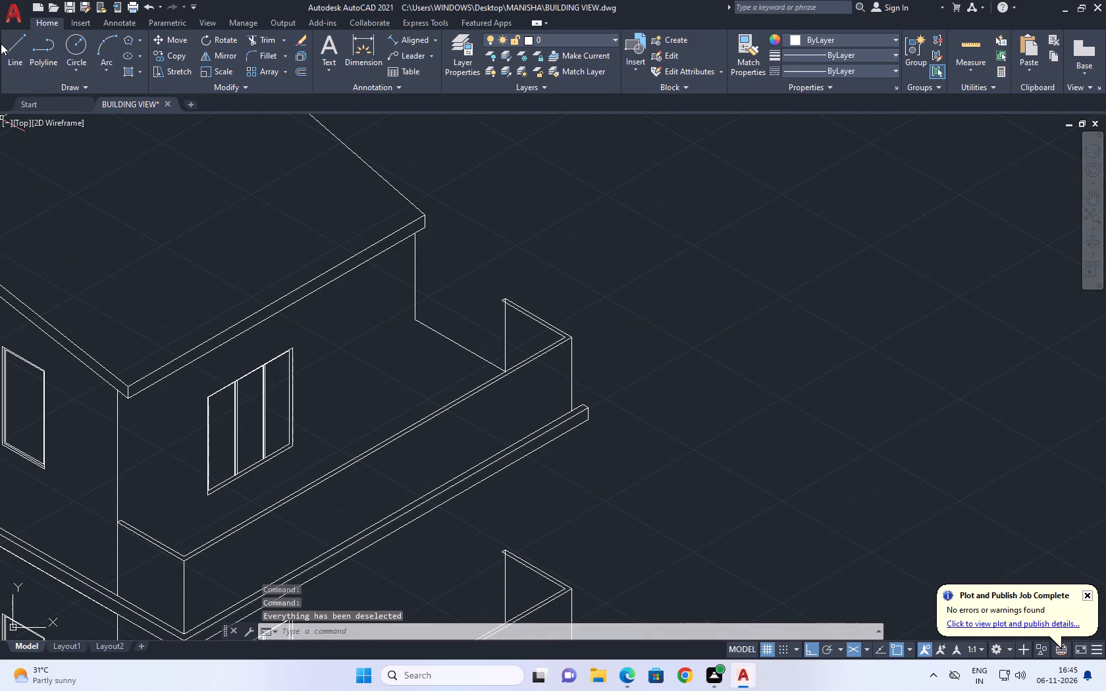
Draw a 30° wall-base line from the upper balcony's inner front corner to beyond the far end of the wall.
{"action": "left_click", "coordinate": [1, 43]}
{"action": "left_click", "coordinate": [14, 50]}
{"action": "left_click", "coordinate": [116, 522]}
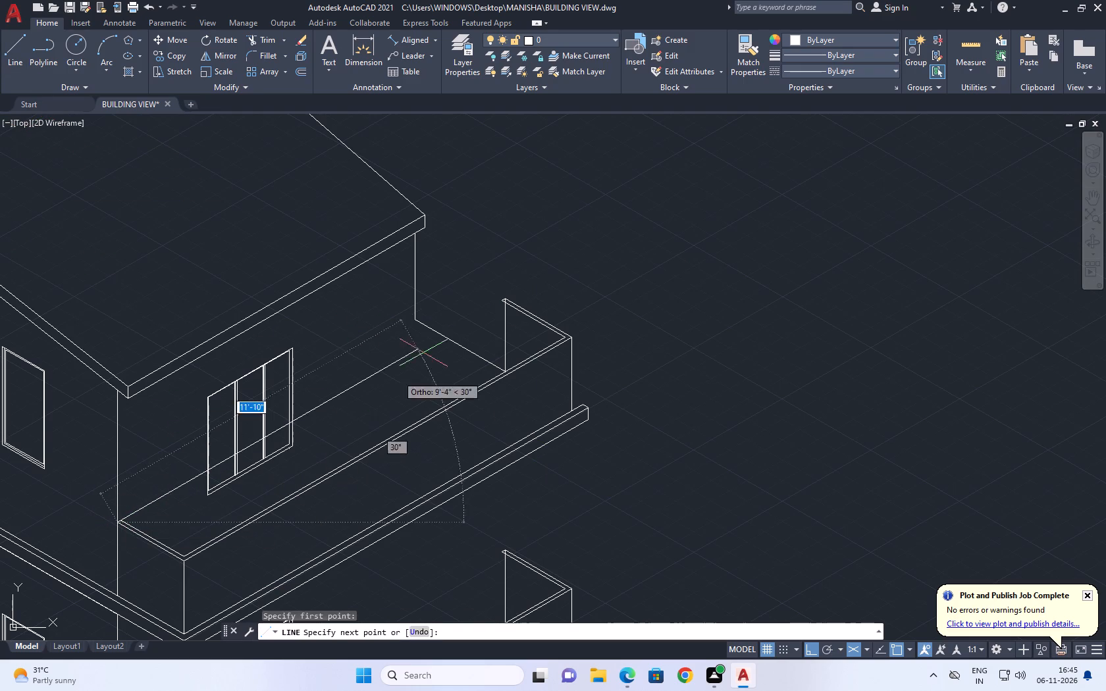
{"action": "left_click", "coordinate": [471, 301]}
{"action": "right_click", "coordinate": [511, 266]}
{"action": "left_click", "coordinate": [589, 286]}
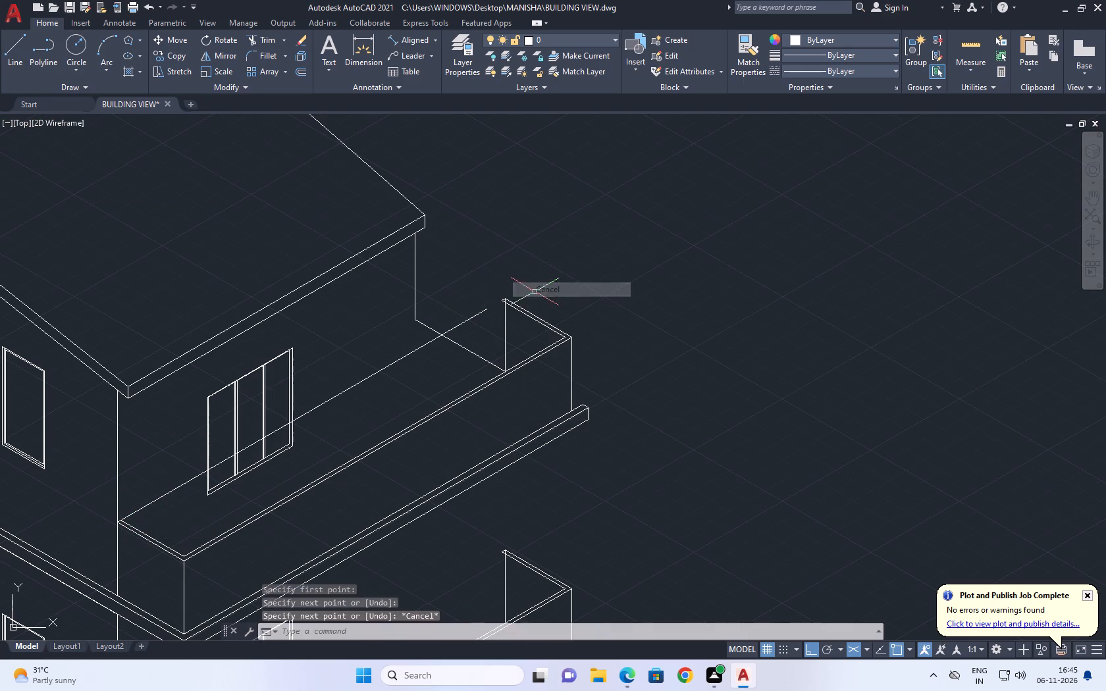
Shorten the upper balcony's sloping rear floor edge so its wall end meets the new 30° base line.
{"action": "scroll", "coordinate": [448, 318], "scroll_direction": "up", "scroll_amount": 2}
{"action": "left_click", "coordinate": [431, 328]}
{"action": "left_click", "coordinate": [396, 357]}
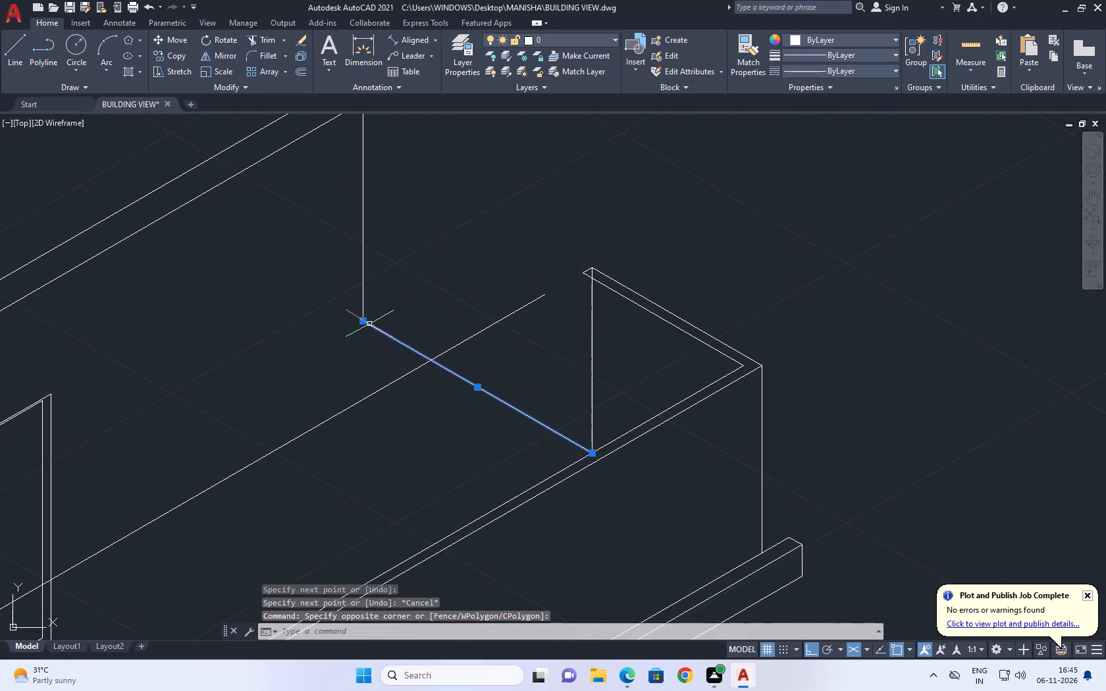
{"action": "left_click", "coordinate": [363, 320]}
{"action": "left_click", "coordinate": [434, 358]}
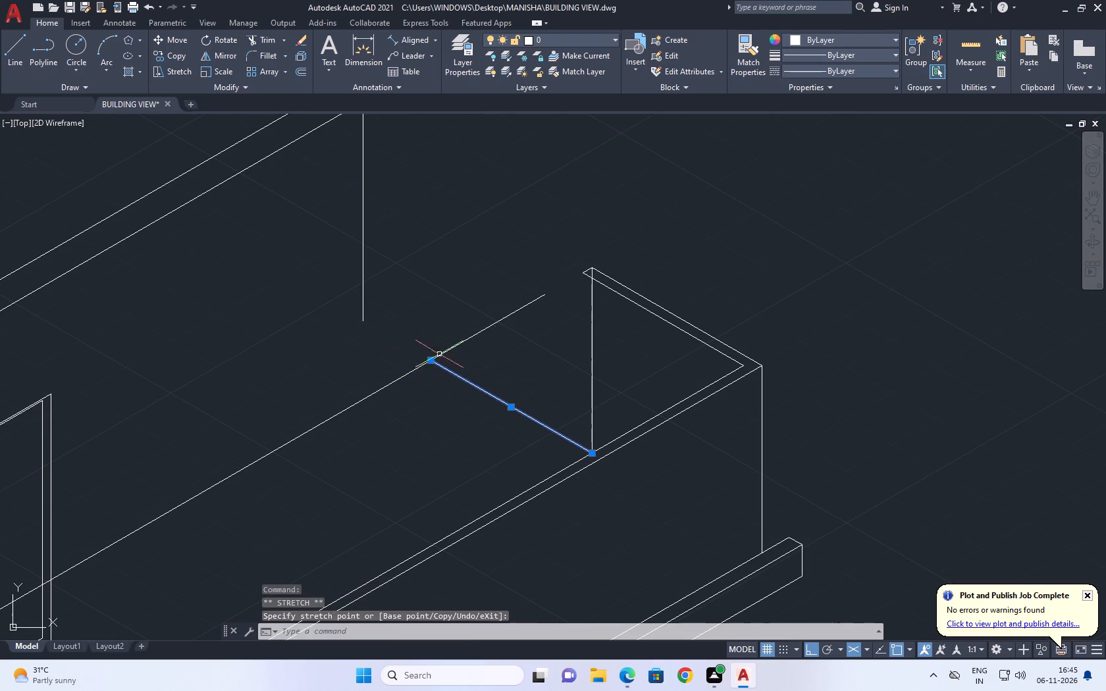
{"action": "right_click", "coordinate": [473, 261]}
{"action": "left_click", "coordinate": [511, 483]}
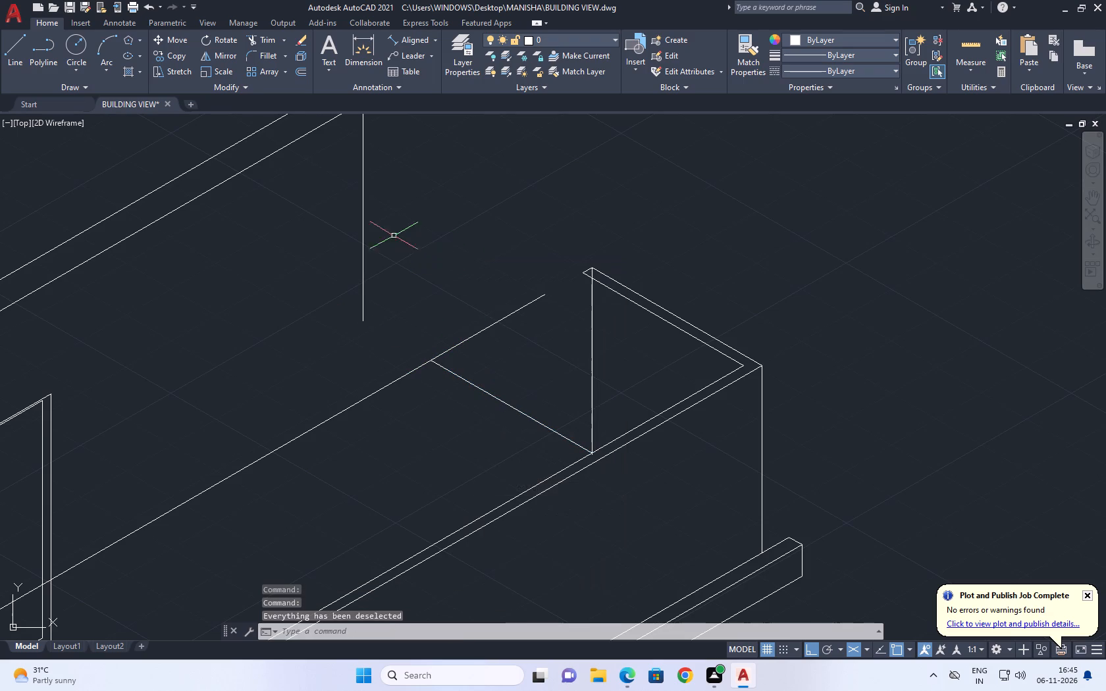
Stretch the top-floor wall's rear vertical edge straight down past the new base line, using the right isoplane.
{"action": "scroll", "coordinate": [389, 299], "scroll_direction": "down", "scroll_amount": 1}
{"action": "middle_click_drag", "start_coordinate": [378, 320], "coordinate": [519, 326]}
{"action": "left_click", "coordinate": [515, 334]}
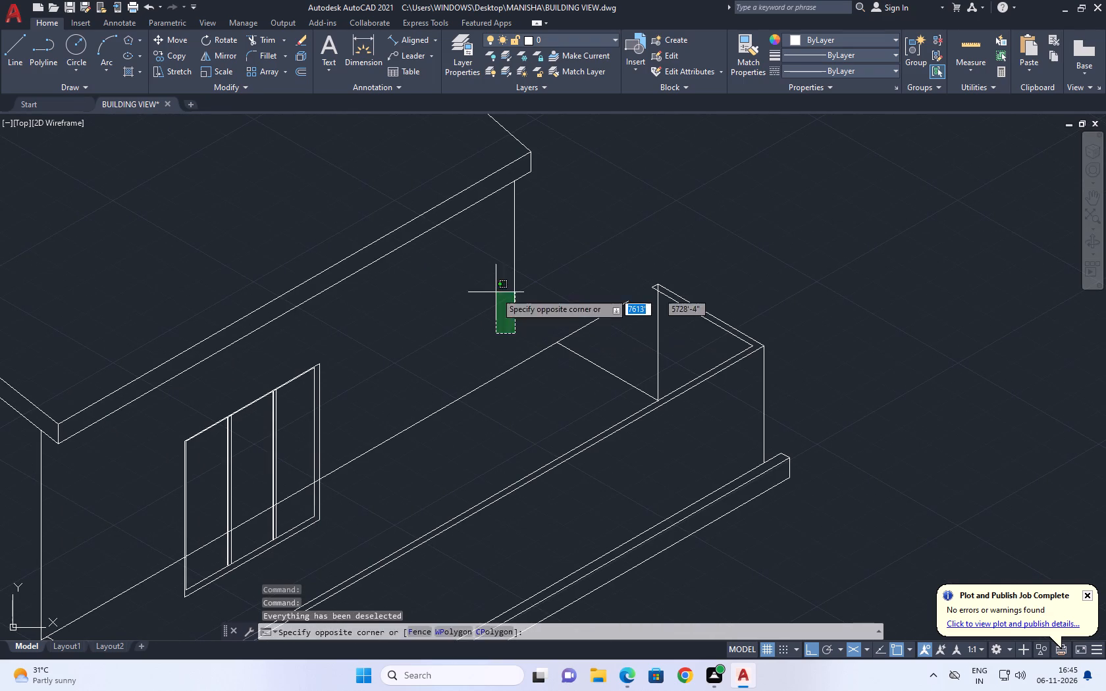
{"action": "left_click", "coordinate": [494, 283]}
{"action": "left_click", "coordinate": [512, 318]}
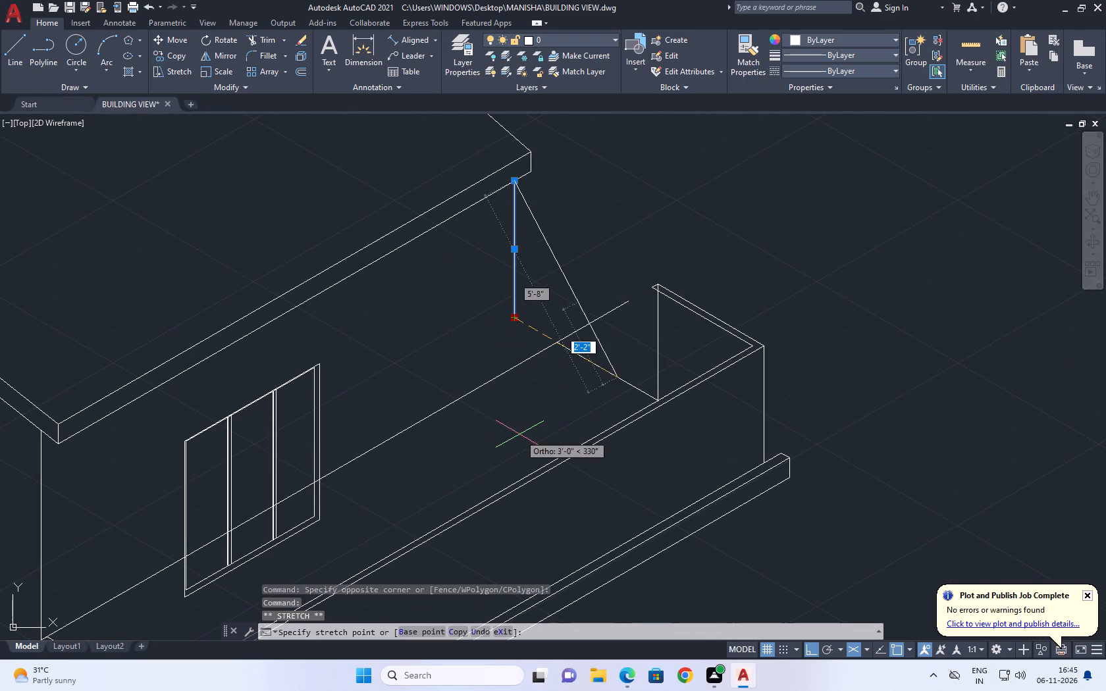
{"action": "key", "text": "F5"}
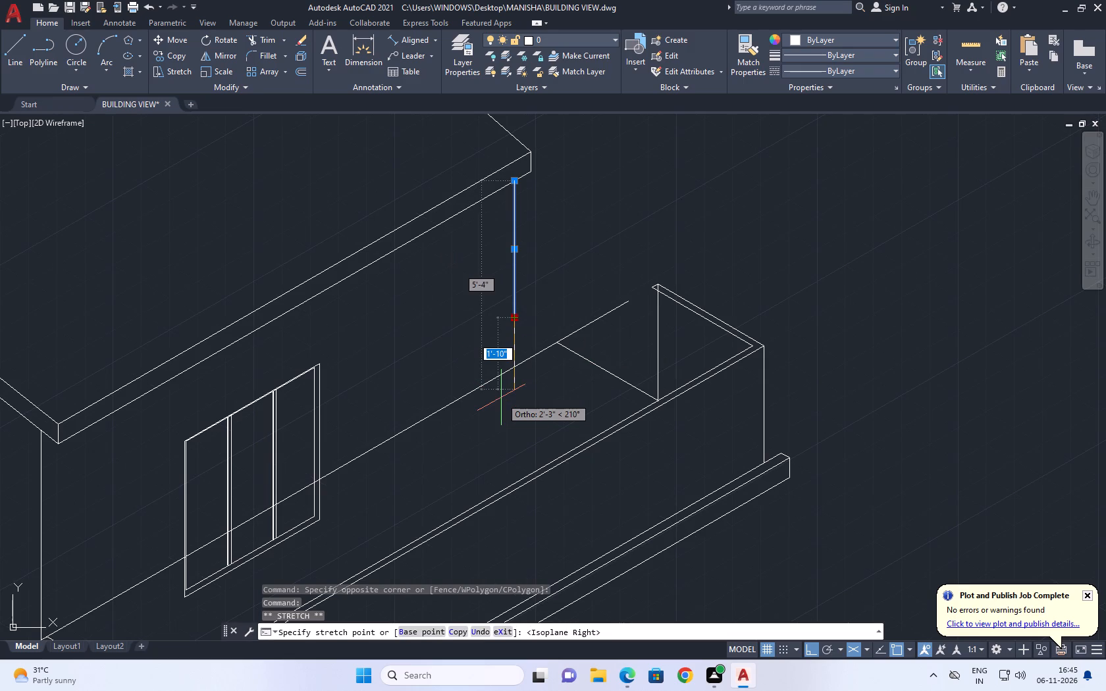
{"action": "left_click", "coordinate": [510, 405]}
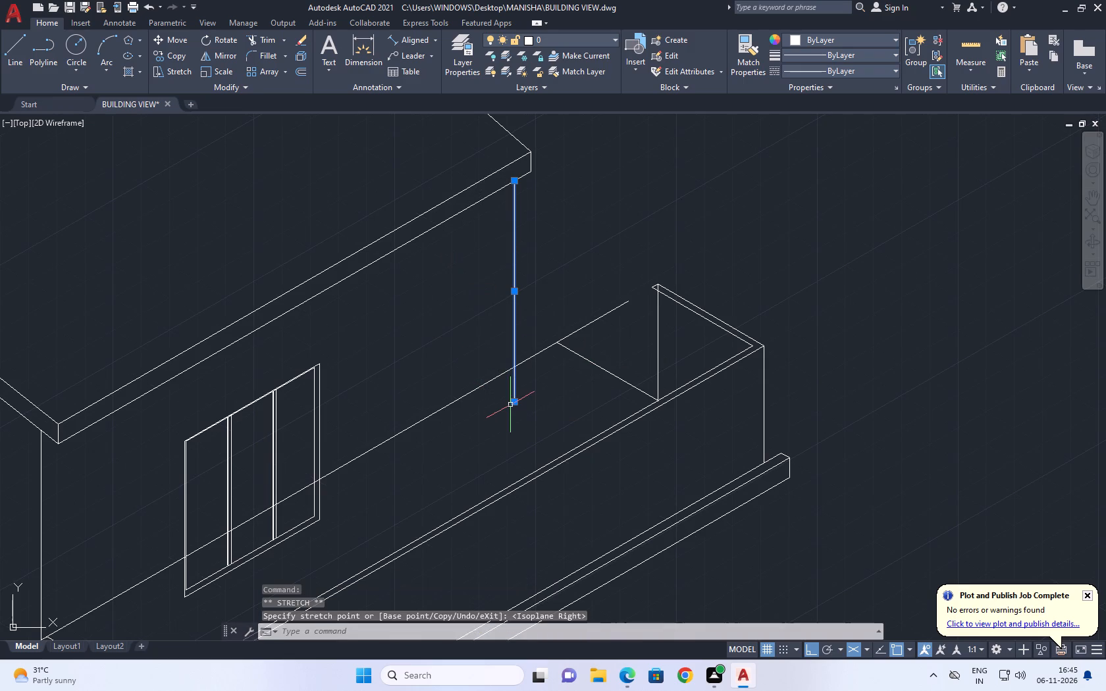
{"action": "left_click", "coordinate": [592, 401]}
{"action": "right_click", "coordinate": [619, 409]}
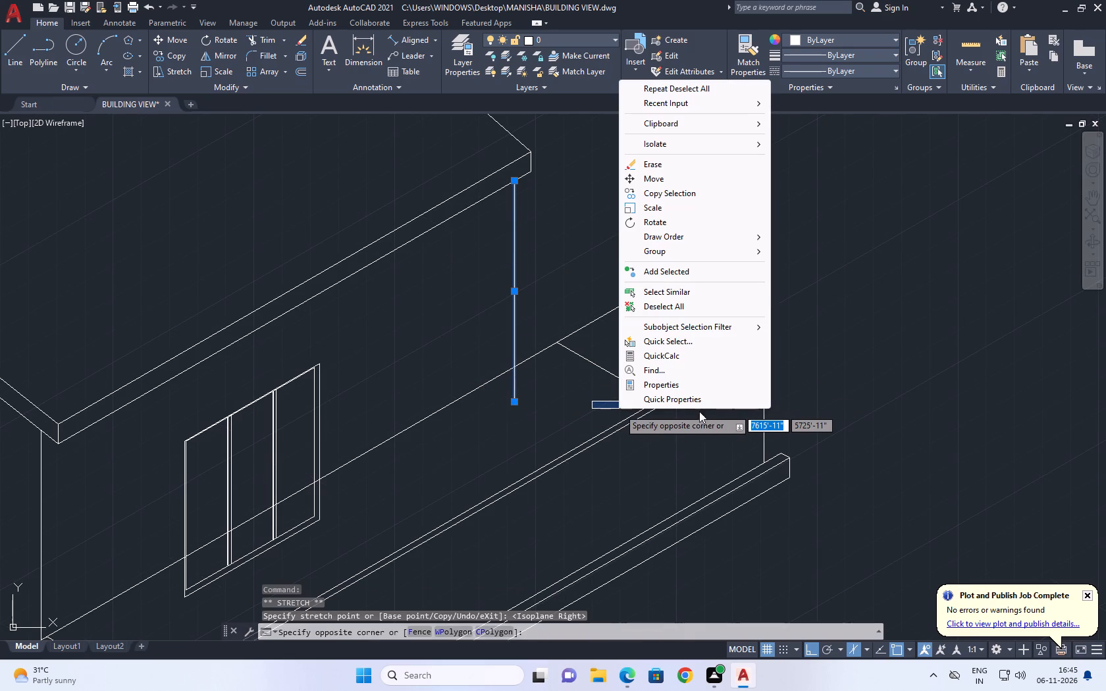
{"action": "left_click", "coordinate": [658, 313]}
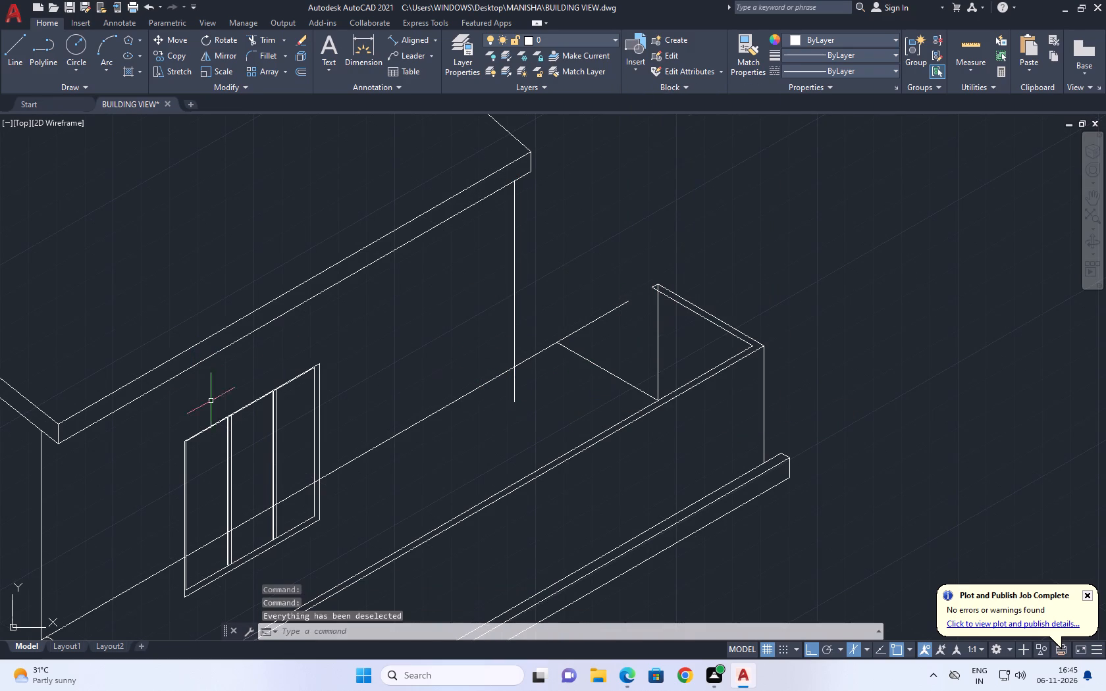
Move the top-floor three-panel window vertically up about 1'-3" so it clears the new wall-base line.
{"action": "middle_click_drag", "start_coordinate": [224, 391], "coordinate": [267, 326]}
{"action": "left_click", "coordinate": [179, 224]}
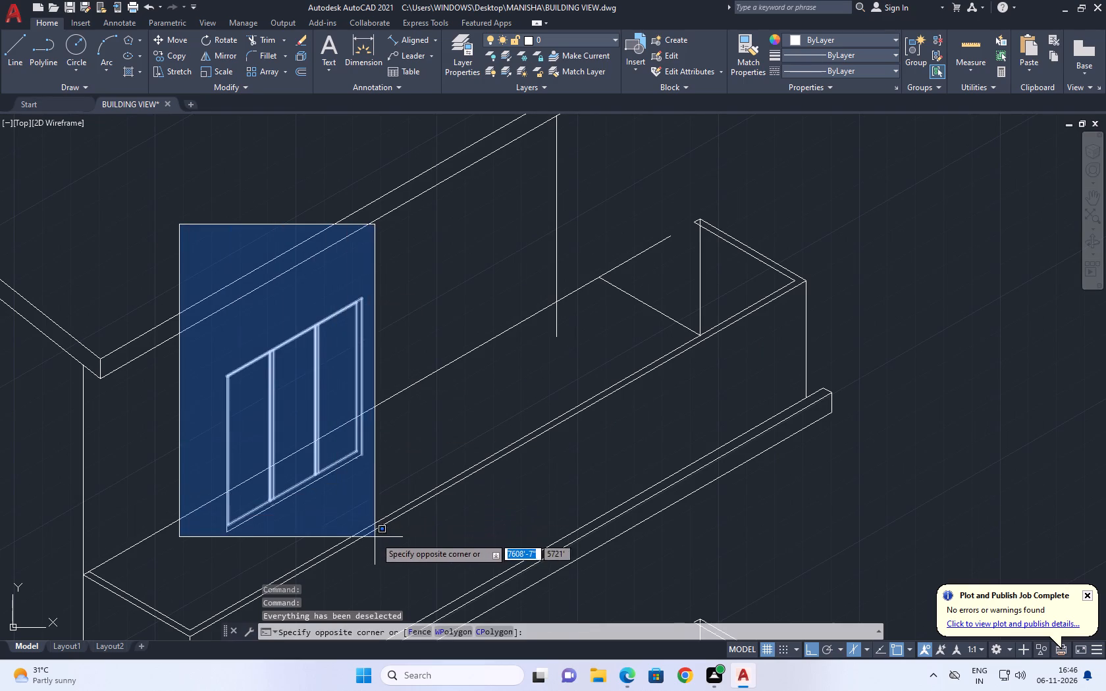
{"action": "left_click", "coordinate": [384, 540]}
{"action": "middle_click_drag", "start_coordinate": [379, 467], "coordinate": [483, 399]}
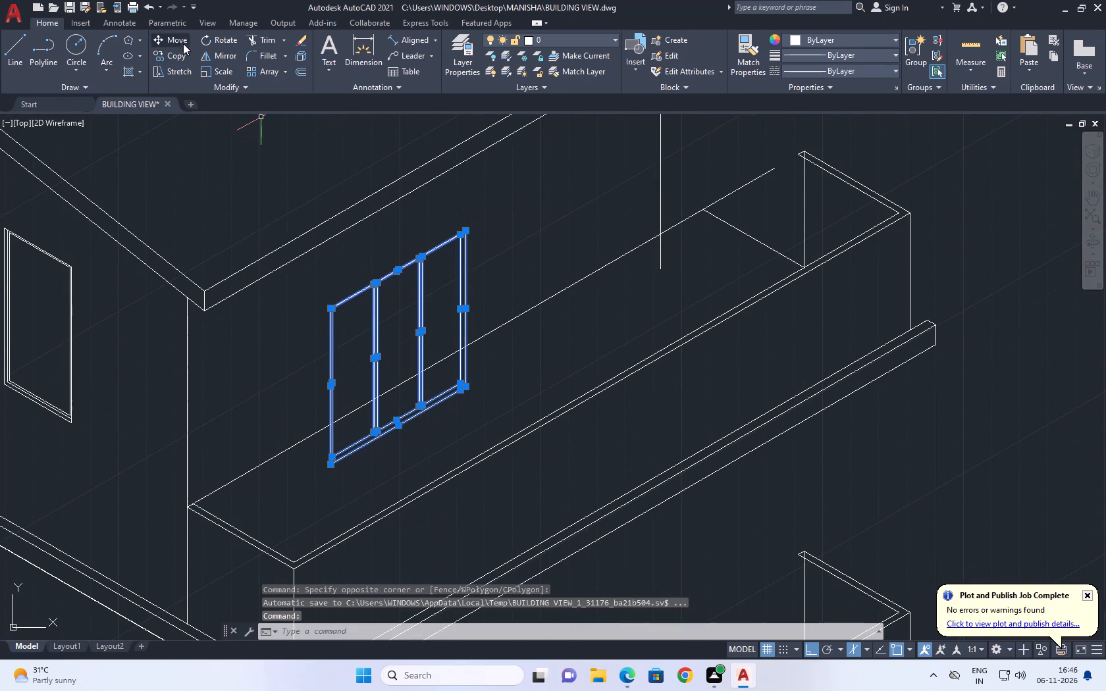
{"action": "left_click_drag", "start_coordinate": [183, 39], "coordinate": [190, 46]}
{"action": "left_click", "coordinate": [467, 451]}
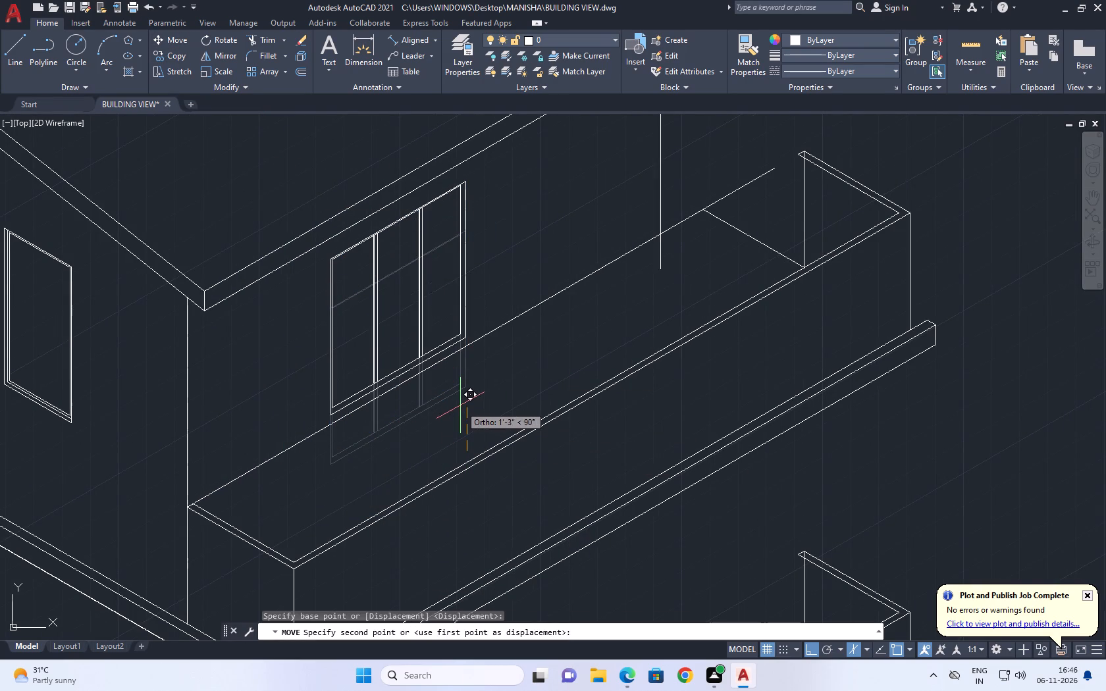
{"action": "left_click", "coordinate": [460, 405]}
Trim the wall's rear edge and base line to their shared corner, and remove the leftover line and short balcony floor edge.
{"action": "middle_click_drag", "start_coordinate": [504, 308], "coordinate": [517, 351]}
{"action": "middle_click_drag", "start_coordinate": [618, 232], "coordinate": [623, 254]}
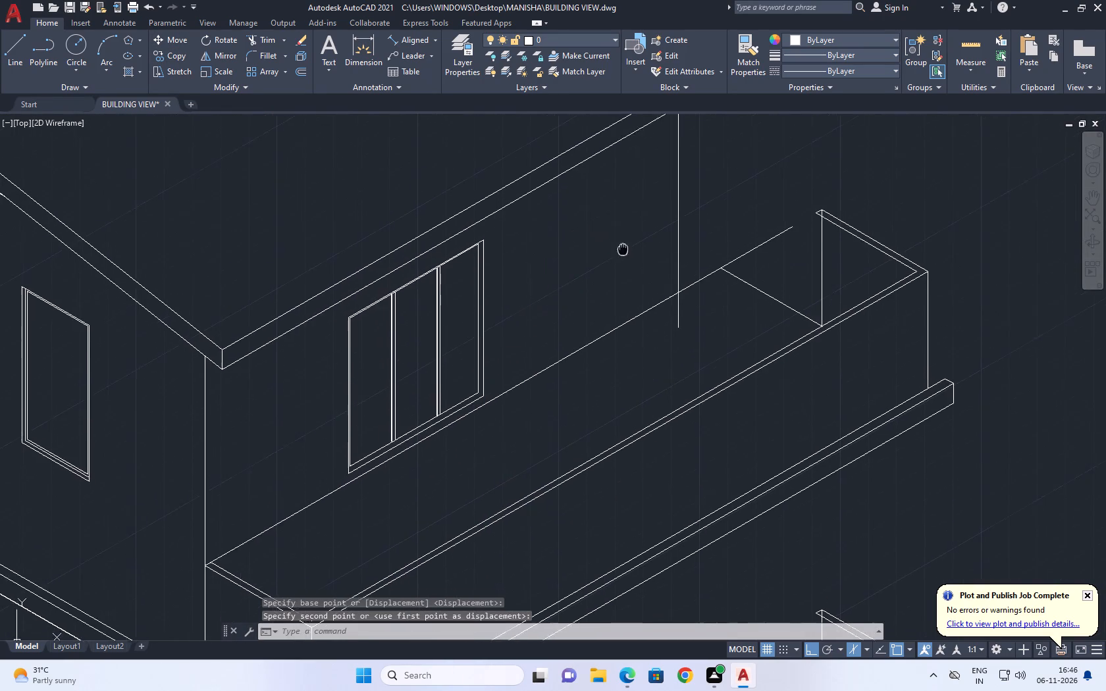
{"action": "middle_click_drag", "start_coordinate": [623, 254], "coordinate": [625, 261]}
{"action": "scroll", "coordinate": [622, 266], "scroll_direction": "up", "scroll_amount": 1}
{"action": "middle_click_drag", "start_coordinate": [618, 207], "coordinate": [556, 319]}
{"action": "scroll", "coordinate": [533, 320], "scroll_direction": "down", "scroll_amount": 2}
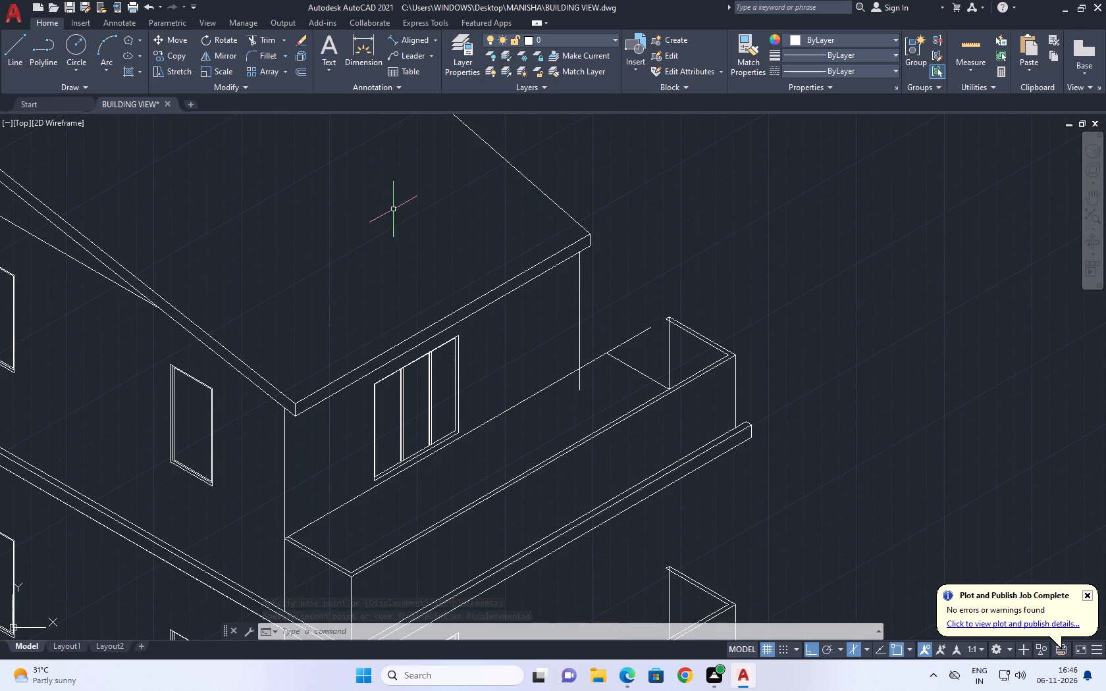
{"action": "left_click", "coordinate": [253, 35]}
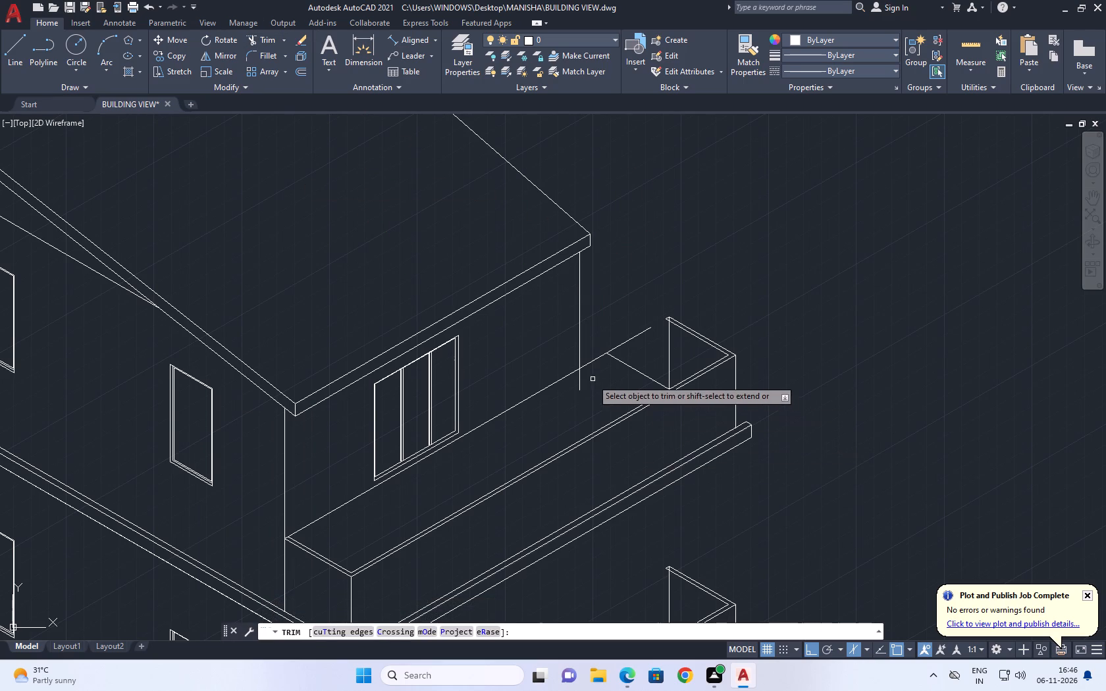
{"action": "left_click", "coordinate": [582, 381]}
{"action": "left_click", "coordinate": [607, 342]}
{"action": "left_click", "coordinate": [598, 372]}
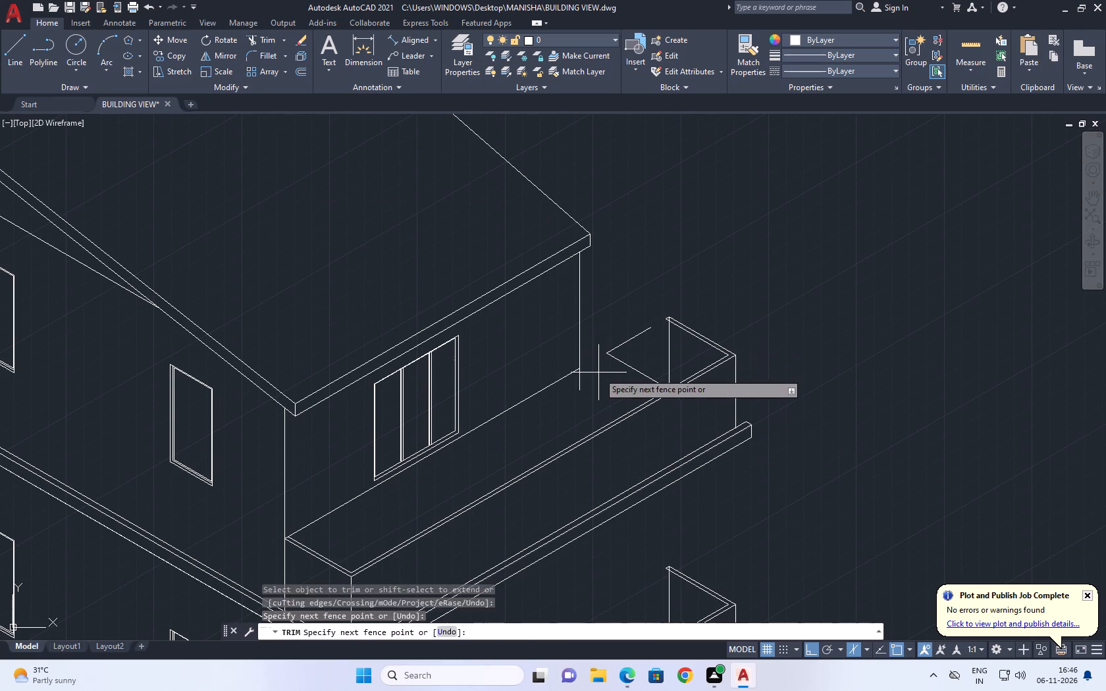
{"action": "left_click", "coordinate": [561, 383]}
{"action": "left_click_drag", "start_coordinate": [633, 311], "coordinate": [635, 317]}
{"action": "left_click", "coordinate": [641, 394]}
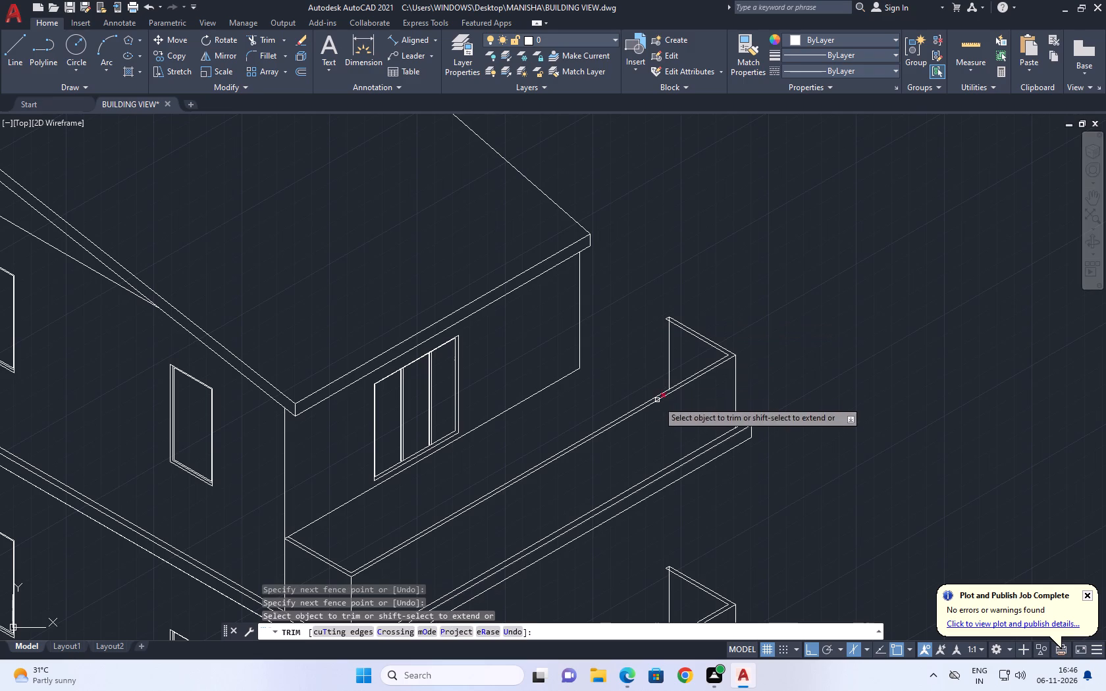
Trim the vertical line piece that crosses the parapet cap at the upper balcony's rear end.
{"action": "scroll", "coordinate": [651, 305], "scroll_direction": "up", "scroll_amount": 7}
{"action": "left_click", "coordinate": [726, 313]}
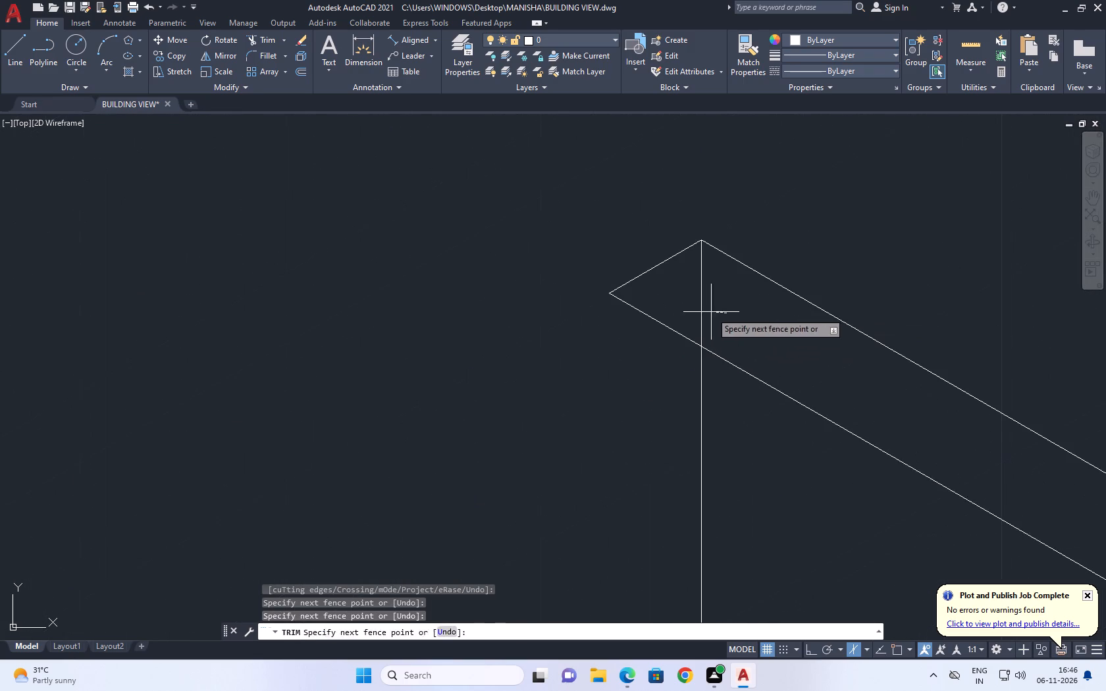
{"action": "left_click", "coordinate": [699, 307]}
{"action": "right_click_drag", "start_coordinate": [490, 363], "coordinate": [495, 352]}
{"action": "left_click", "coordinate": [558, 376]}
Draw a 30° line from the bottom of the top-floor wall's rear edge past the upper balcony parapet's rear end.
{"action": "scroll", "coordinate": [471, 375], "scroll_direction": "down", "scroll_amount": 6}
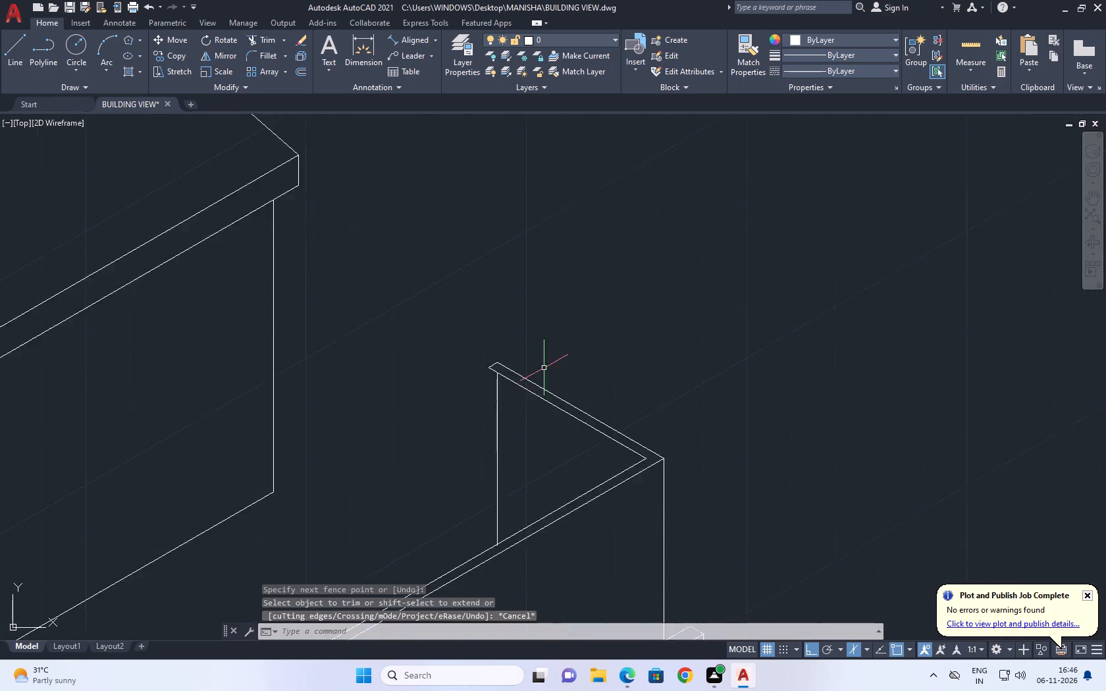
{"action": "scroll", "coordinate": [544, 368], "scroll_direction": "down", "scroll_amount": 2}
{"action": "scroll", "coordinate": [620, 388], "scroll_direction": "down", "scroll_amount": 2}
{"action": "middle_click_drag", "start_coordinate": [609, 417], "coordinate": [647, 378]}
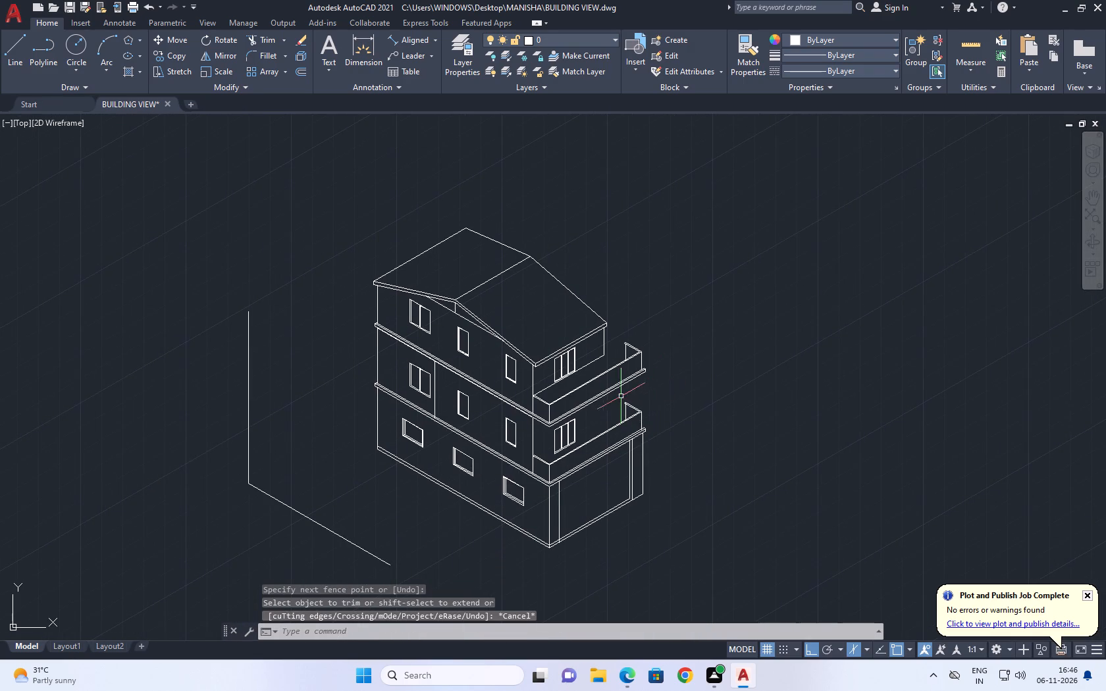
{"action": "middle_click_drag", "start_coordinate": [610, 359], "coordinate": [563, 340]}
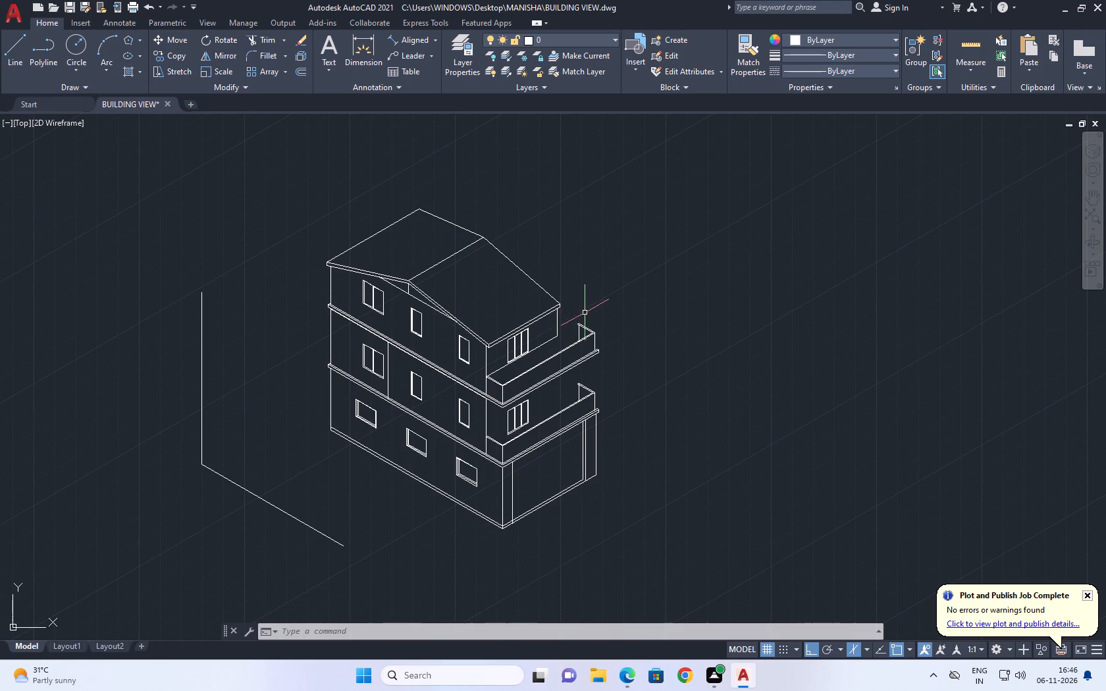
{"action": "scroll", "coordinate": [585, 313], "scroll_direction": "up", "scroll_amount": 2}
{"action": "left_click", "coordinate": [22, 45]}
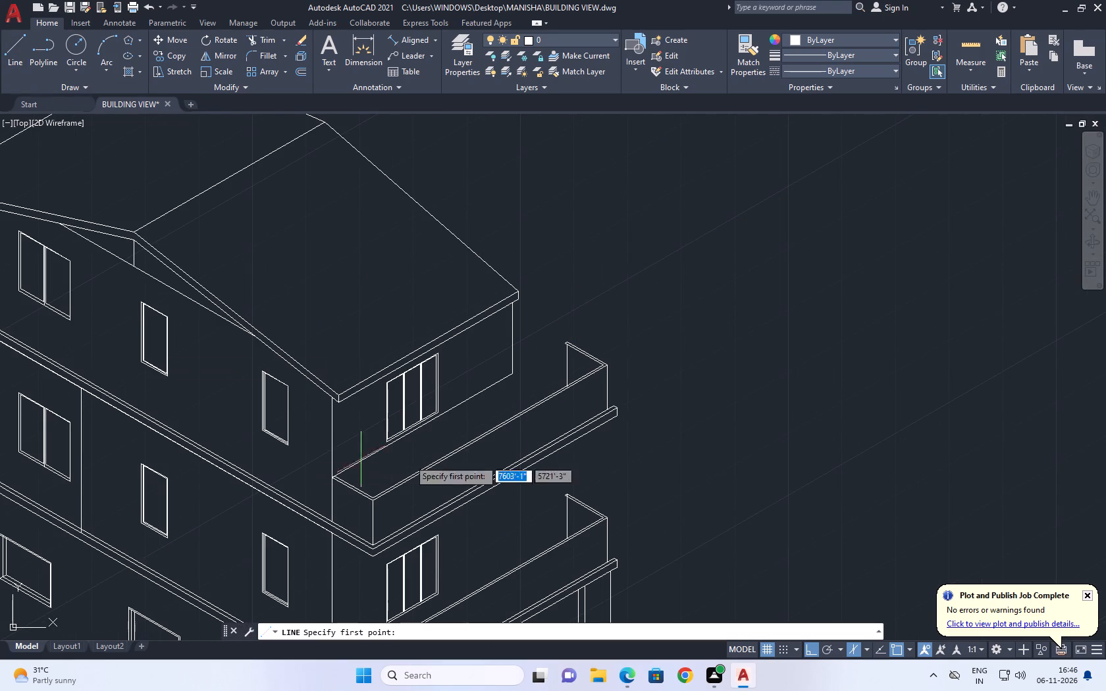
{"action": "left_click", "coordinate": [515, 376]}
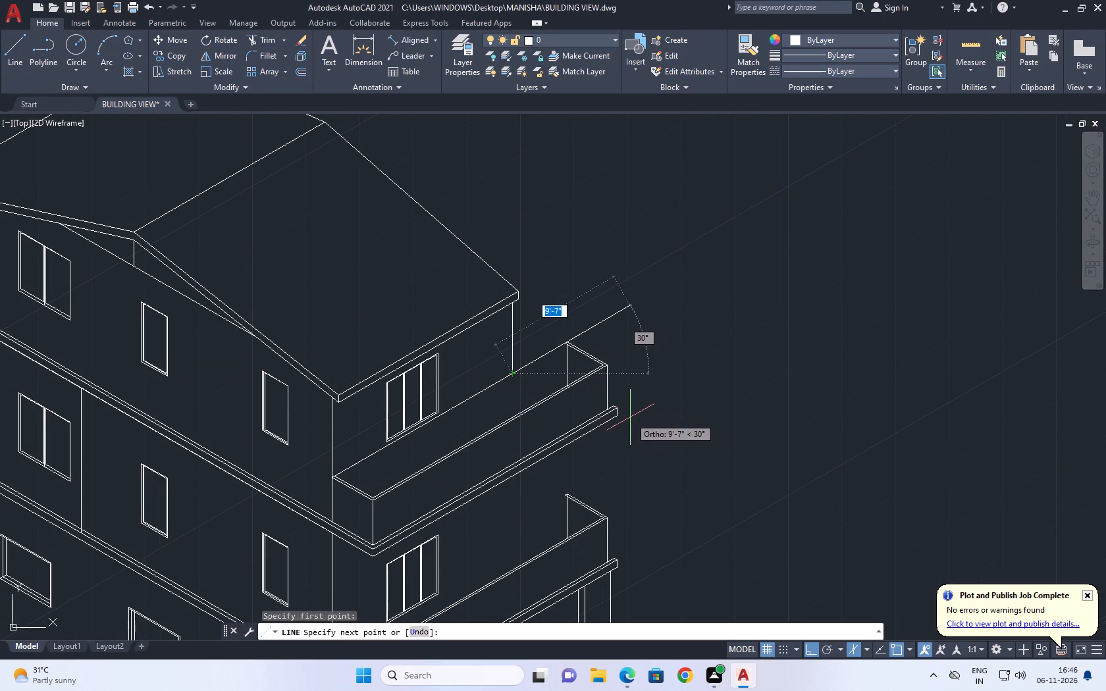
{"action": "scroll", "coordinate": [623, 412], "scroll_direction": "up", "scroll_amount": 2}
{"action": "left_click", "coordinate": [606, 402]}
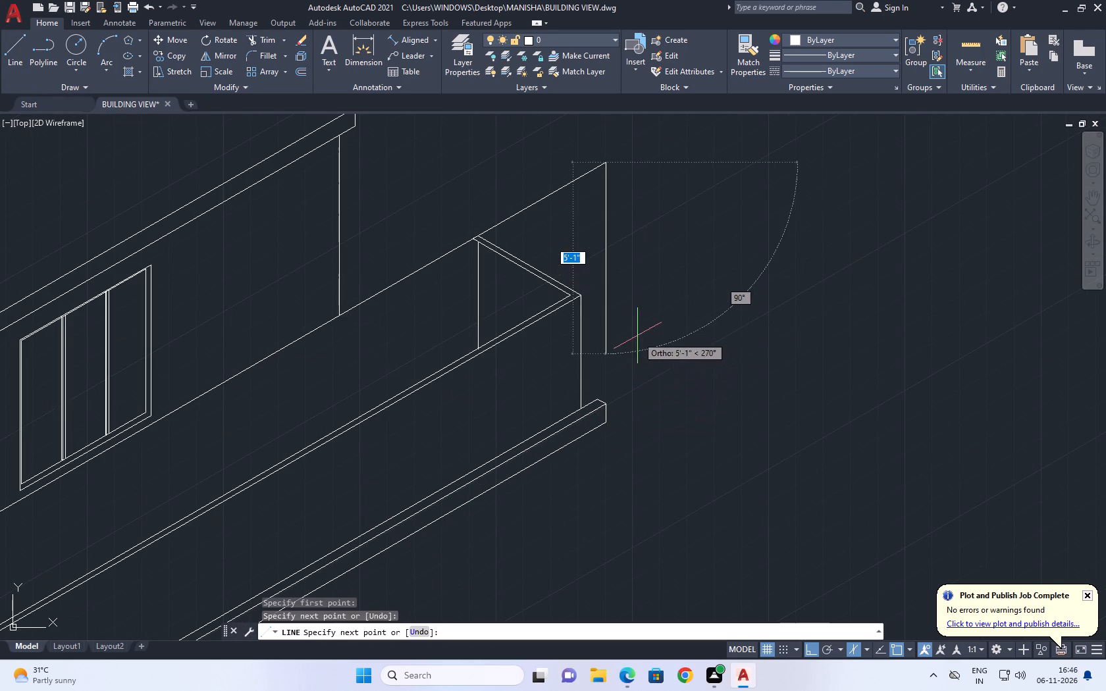
{"action": "right_click", "coordinate": [598, 226]}
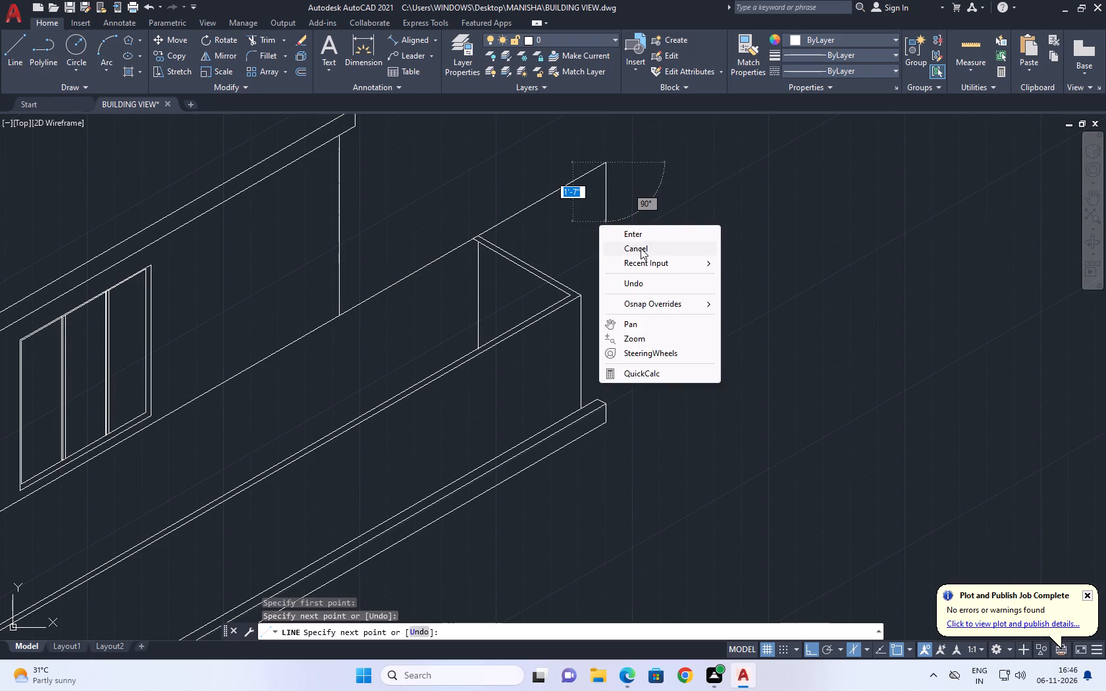
{"action": "left_click", "coordinate": [642, 248]}
{"action": "scroll", "coordinate": [423, 272], "scroll_direction": "down", "scroll_amount": 3}
{"action": "middle_click_drag", "start_coordinate": [360, 299], "coordinate": [392, 305]}
{"action": "scroll", "coordinate": [464, 290], "scroll_direction": "up", "scroll_amount": 2}
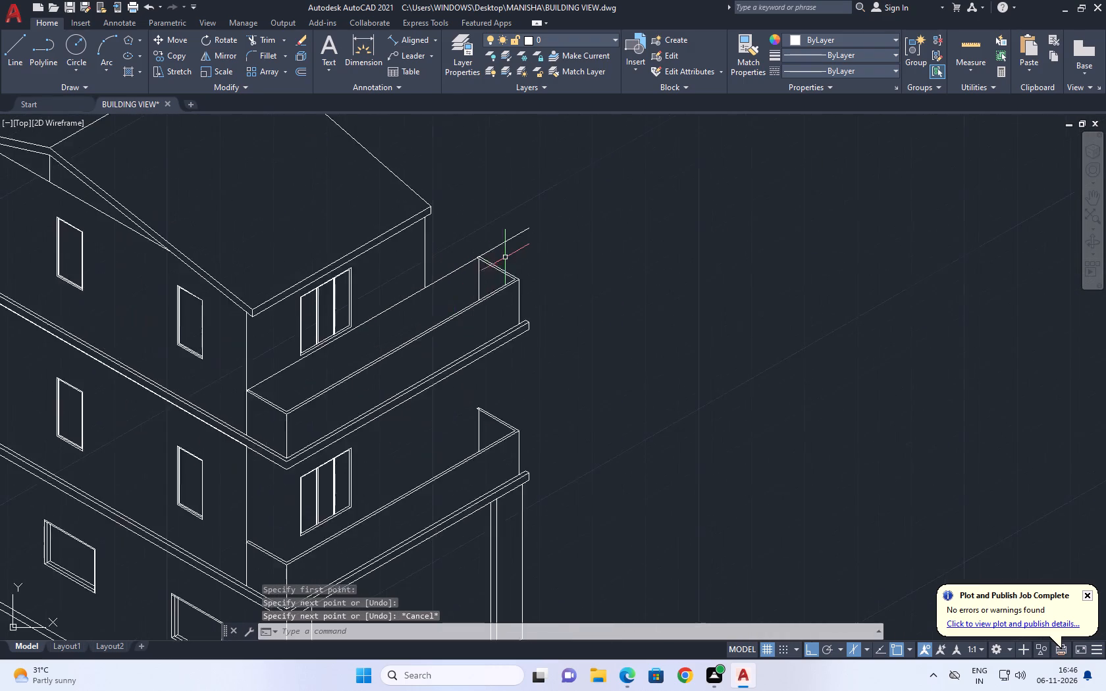
Erase the 30° line running from the bottom of the top-floor wall's rear edge past the upper balcony parapet.
{"action": "scroll", "coordinate": [505, 257], "scroll_direction": "up", "scroll_amount": 1}
{"action": "left_click", "coordinate": [512, 241]}
{"action": "left_click_drag", "start_coordinate": [460, 162], "coordinate": [467, 181]}
{"action": "right_click", "coordinate": [576, 190]}
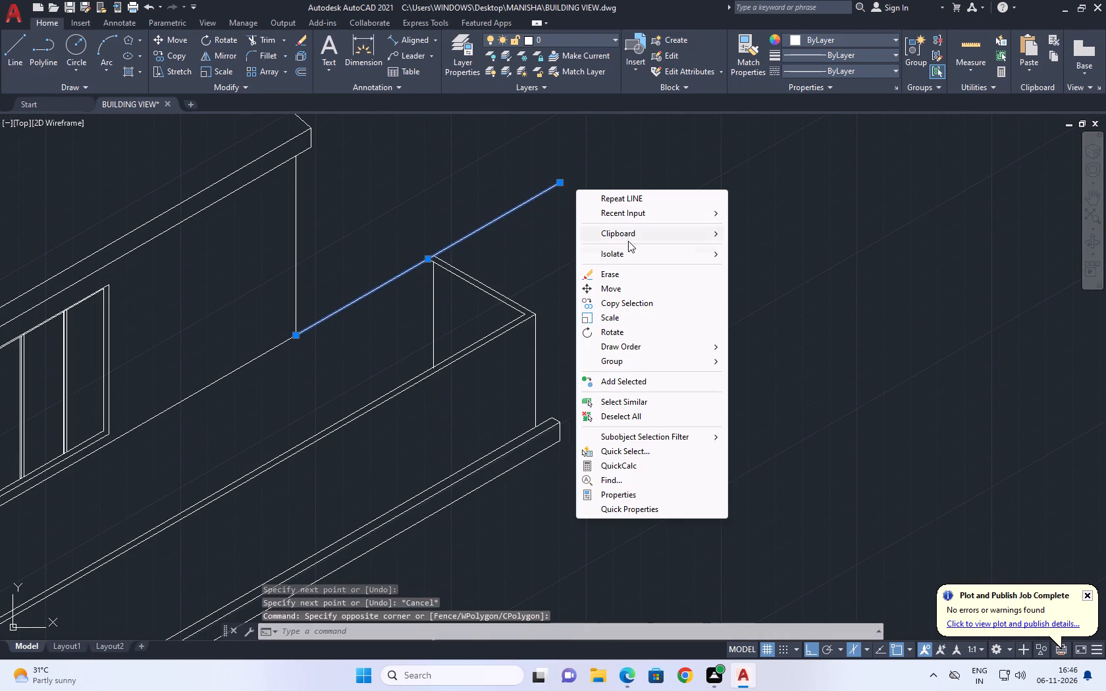
{"action": "left_click", "coordinate": [628, 271]}
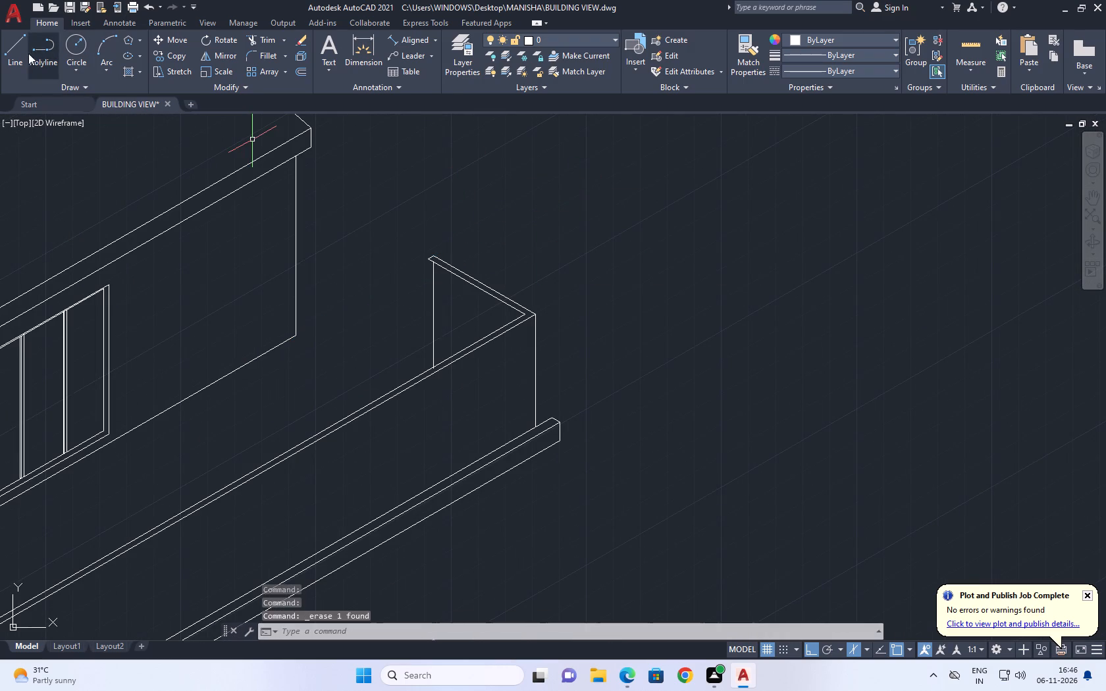
Draw a line from the bottom of the top-floor wall's rear edge to the rear outer corner of the upper balcony slab.
{"action": "left_click", "coordinate": [25, 56]}
{"action": "left_click", "coordinate": [300, 333]}
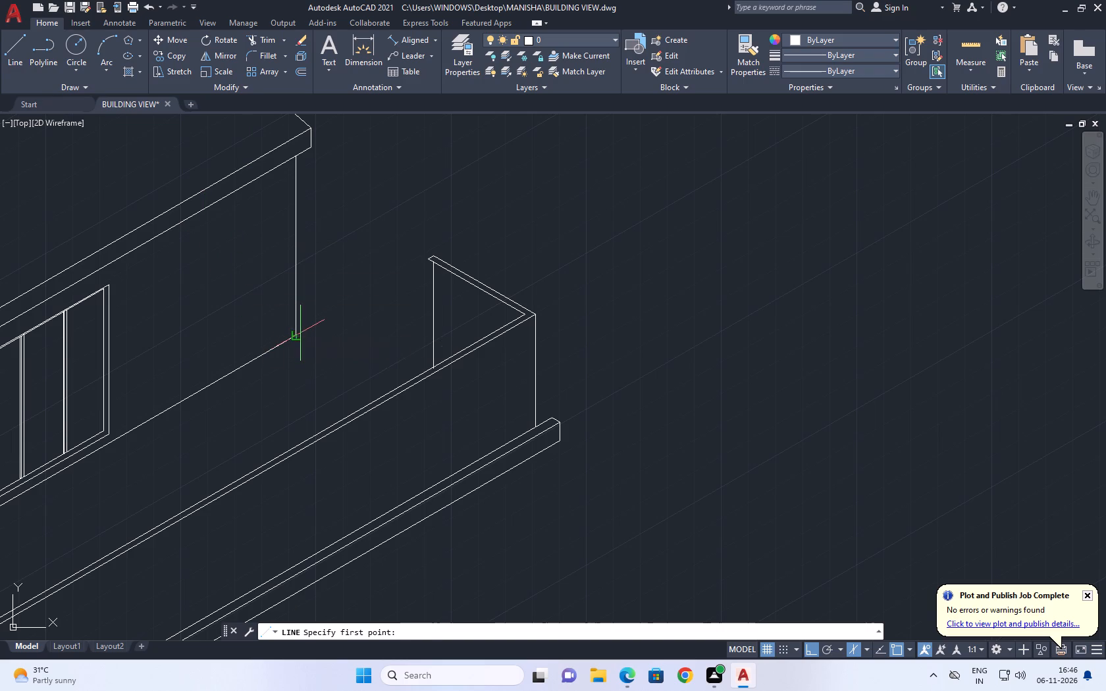
{"action": "left_click", "coordinate": [559, 424]}
{"action": "right_click_drag", "start_coordinate": [582, 338], "coordinate": [582, 344]}
{"action": "left_click", "coordinate": [628, 366]}
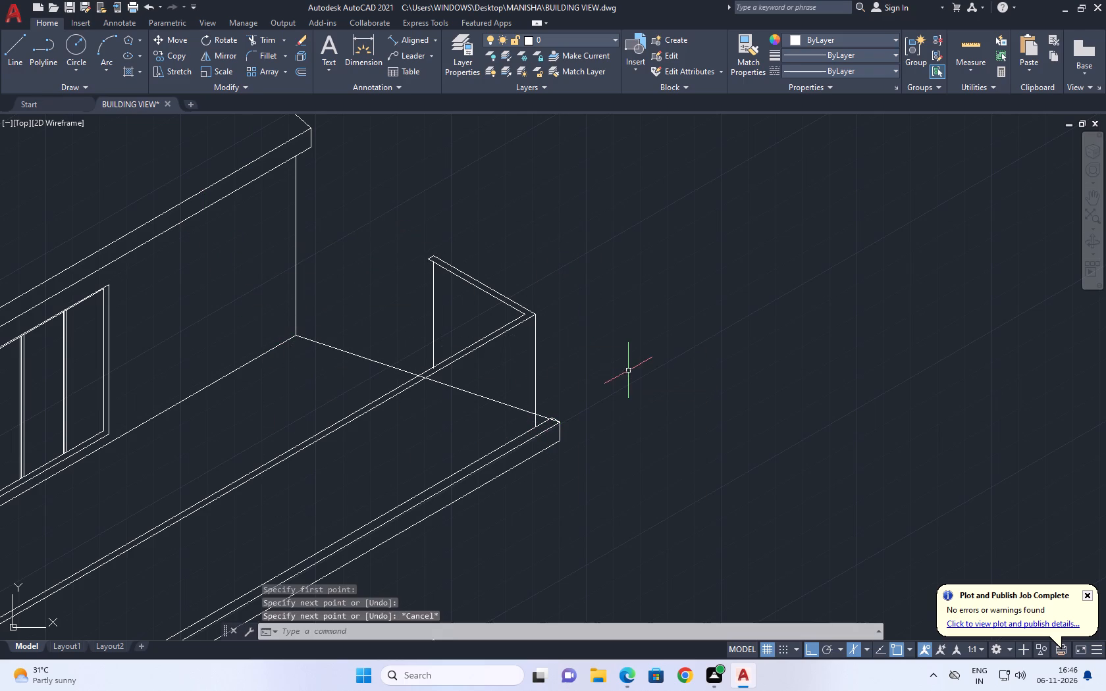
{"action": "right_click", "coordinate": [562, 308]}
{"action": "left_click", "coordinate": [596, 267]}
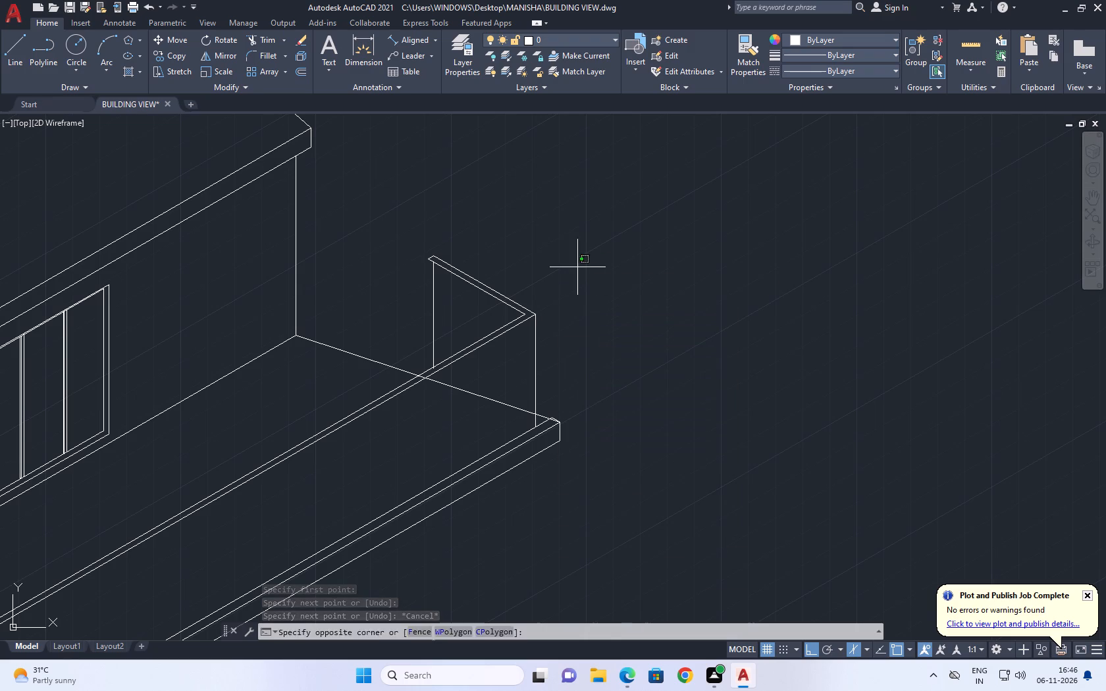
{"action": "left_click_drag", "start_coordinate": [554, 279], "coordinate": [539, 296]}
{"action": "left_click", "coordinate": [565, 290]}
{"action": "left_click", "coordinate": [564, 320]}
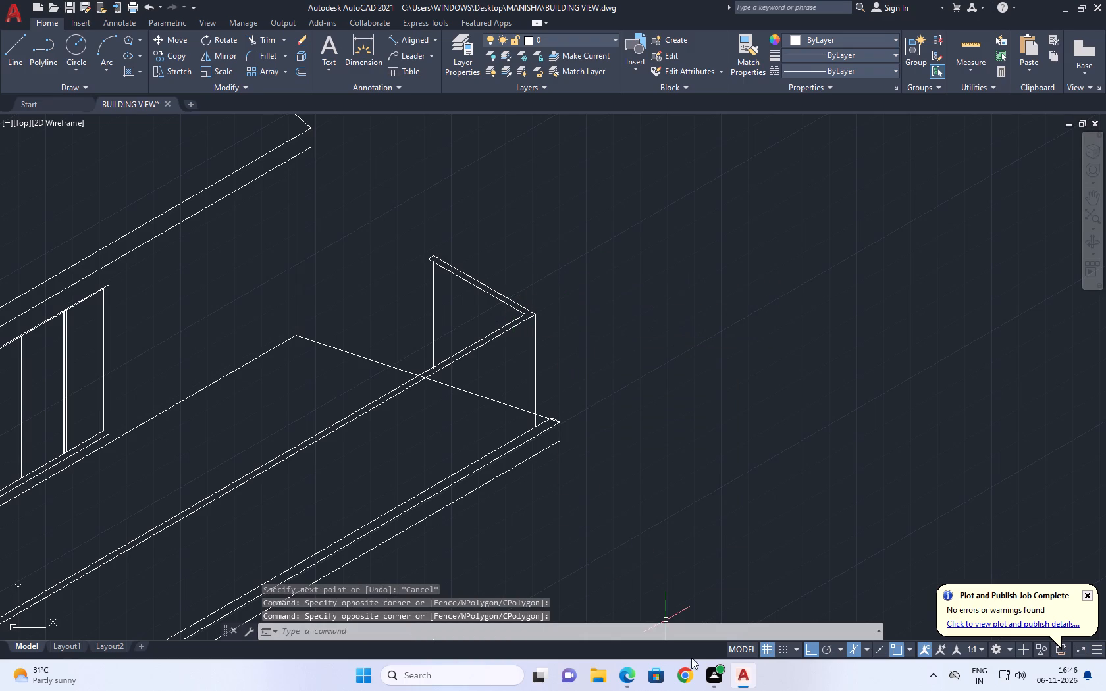
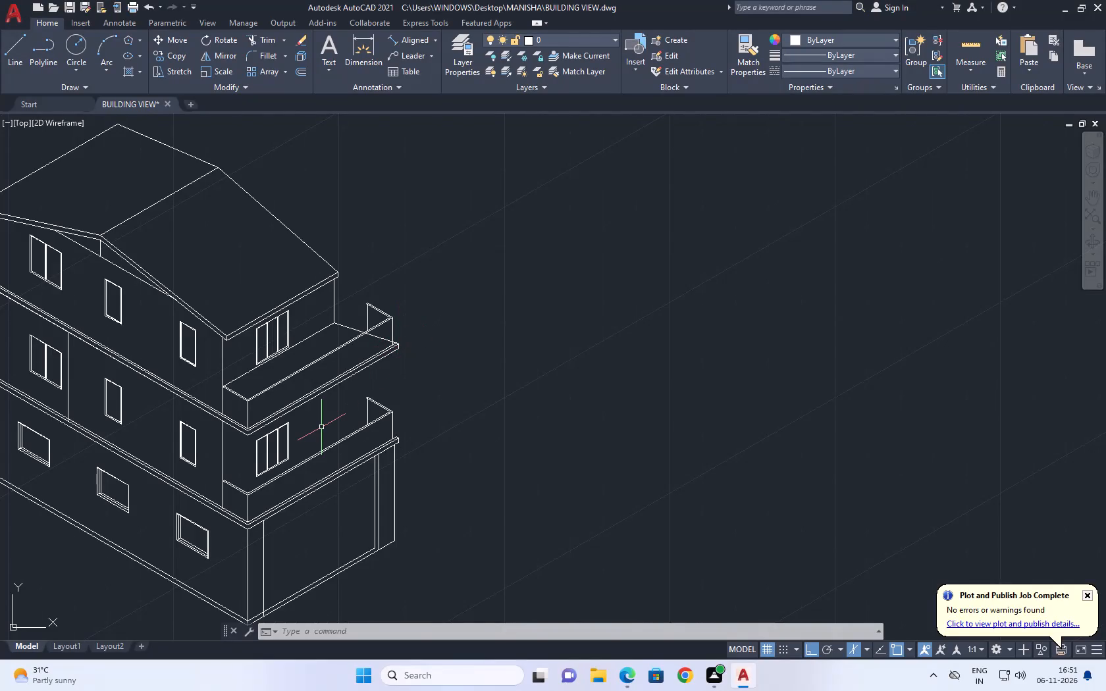
Trim the bottom edge line of the ground-floor end wall between the two piers of the large opening.
{"action": "middle_click_drag", "start_coordinate": [389, 402], "coordinate": [418, 388]}
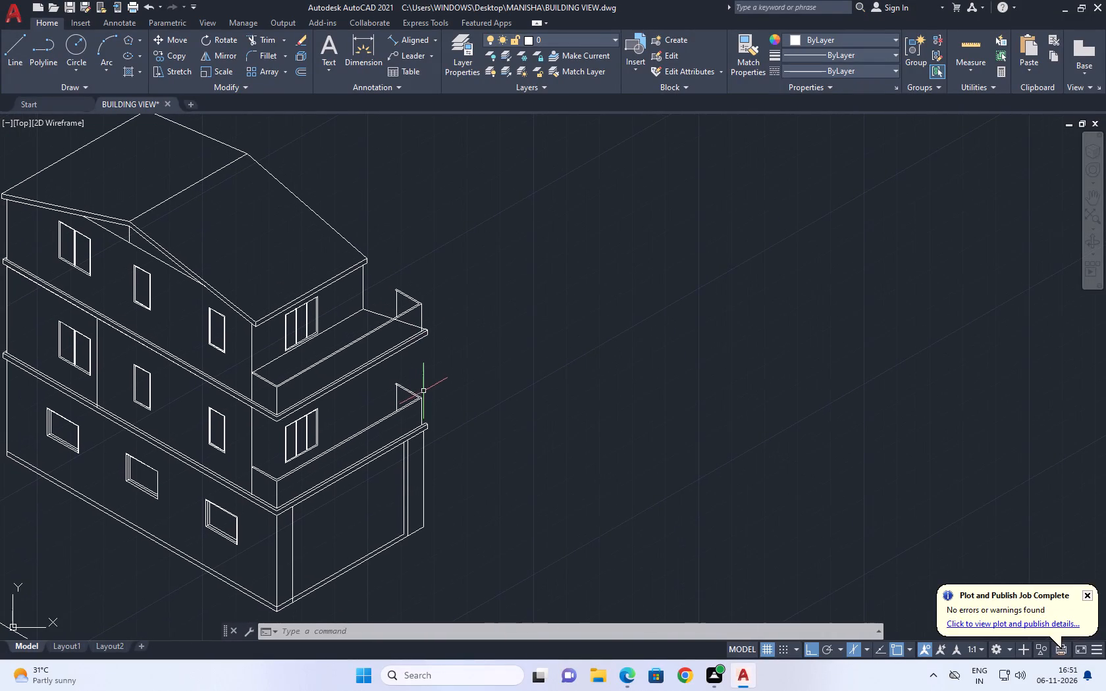
{"action": "middle_click_drag", "start_coordinate": [258, 432], "coordinate": [392, 403]}
{"action": "middle_click_drag", "start_coordinate": [313, 474], "coordinate": [487, 380]}
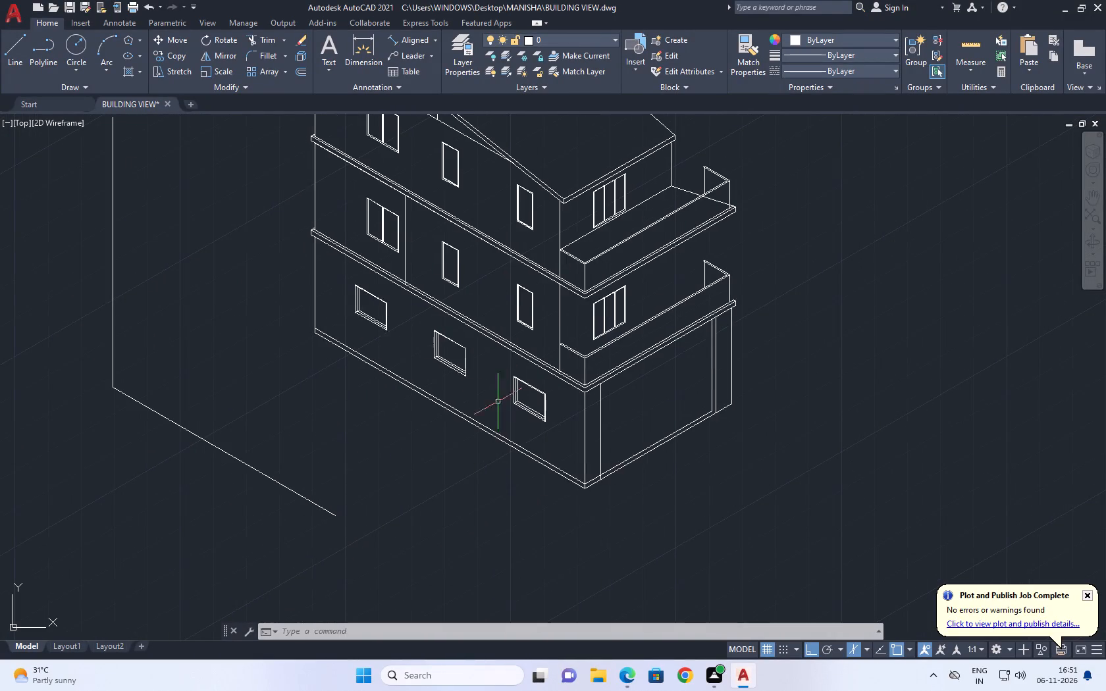
{"action": "middle_click_drag", "start_coordinate": [512, 473], "coordinate": [519, 484]}
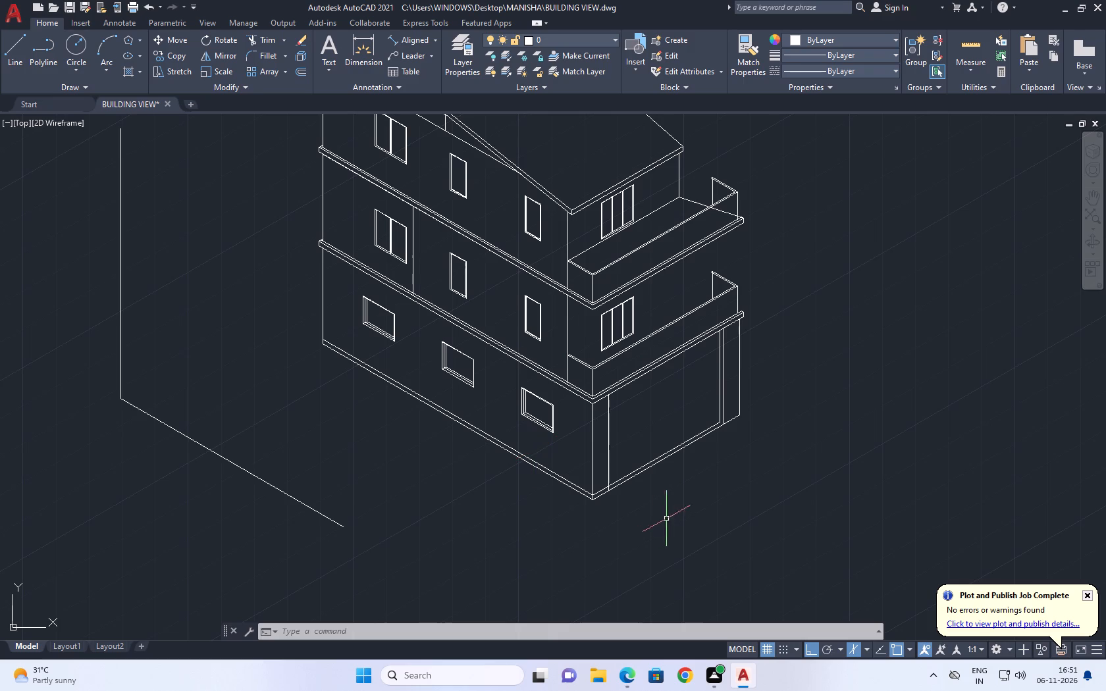
{"action": "scroll", "coordinate": [587, 499], "scroll_direction": "up", "scroll_amount": 1}
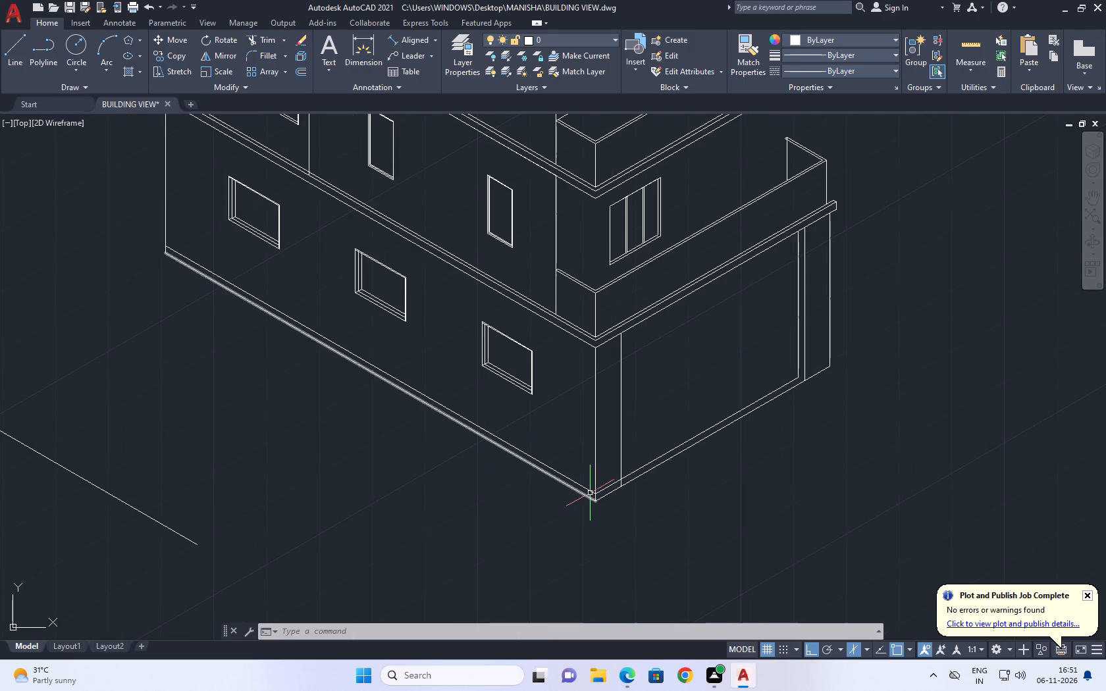
{"action": "scroll", "coordinate": [710, 446], "scroll_direction": "up", "scroll_amount": 1}
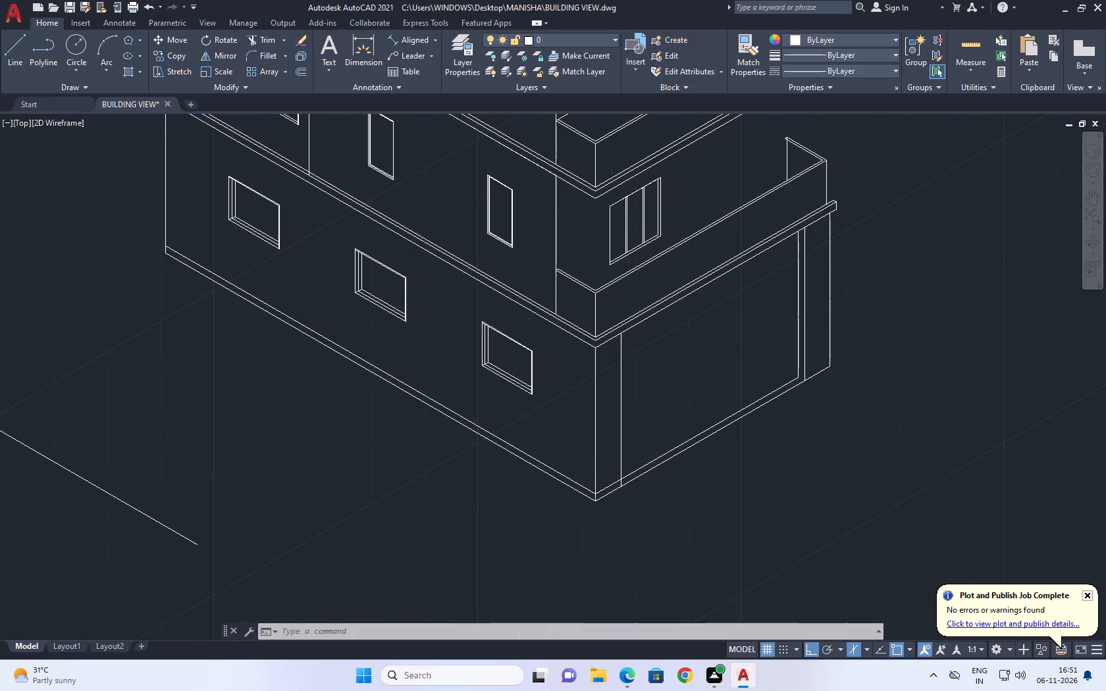
{"action": "double_click", "coordinate": [698, 441]}
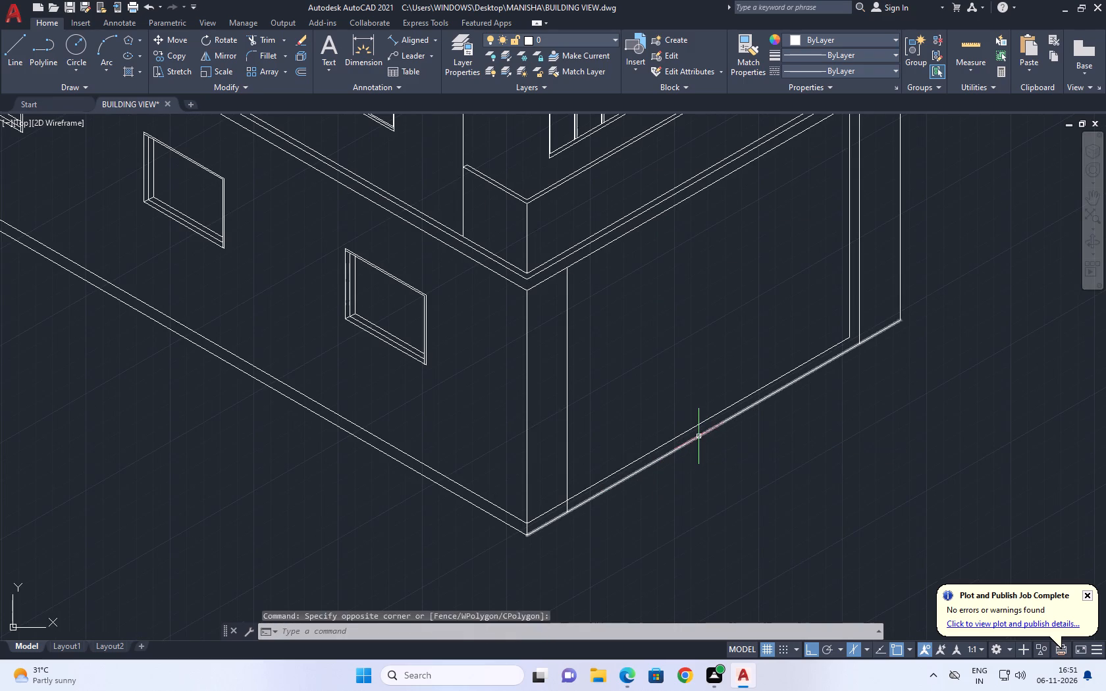
{"action": "left_click", "coordinate": [698, 436]}
{"action": "middle_click_drag", "start_coordinate": [684, 450], "coordinate": [621, 457]}
{"action": "key", "text": "Escape"}
{"action": "type", "text": "TR"}
{"action": "key", "text": "space"}
{"action": "left_click", "coordinate": [619, 453]}
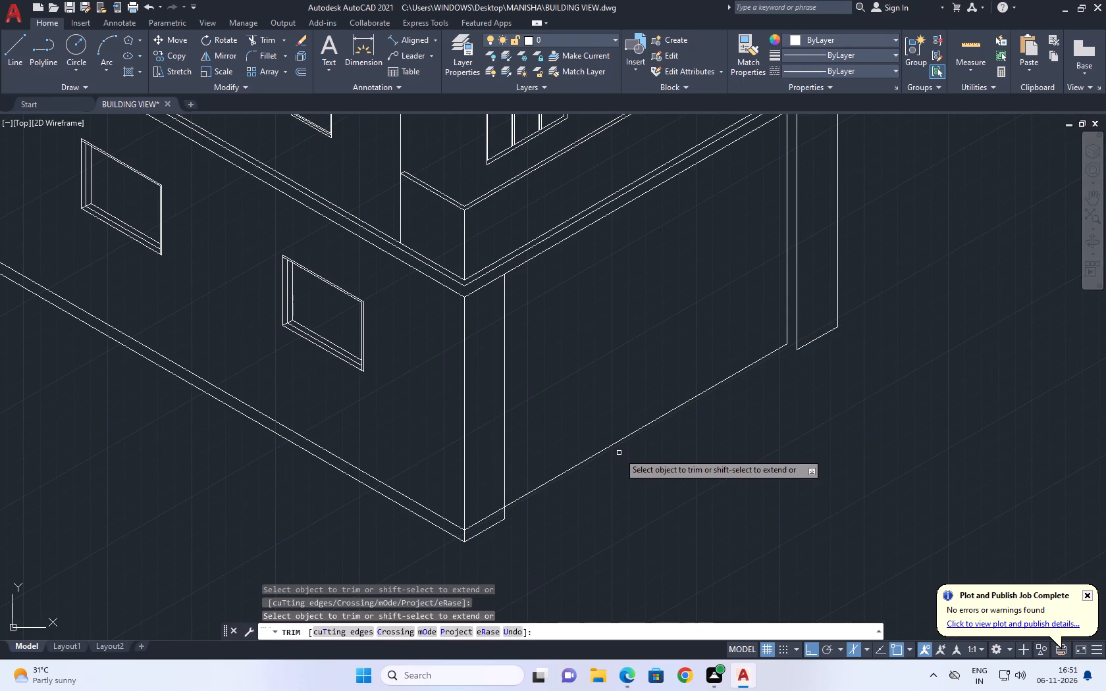
{"action": "middle_click_drag", "start_coordinate": [615, 461], "coordinate": [499, 492]}
{"action": "key", "text": "space"}
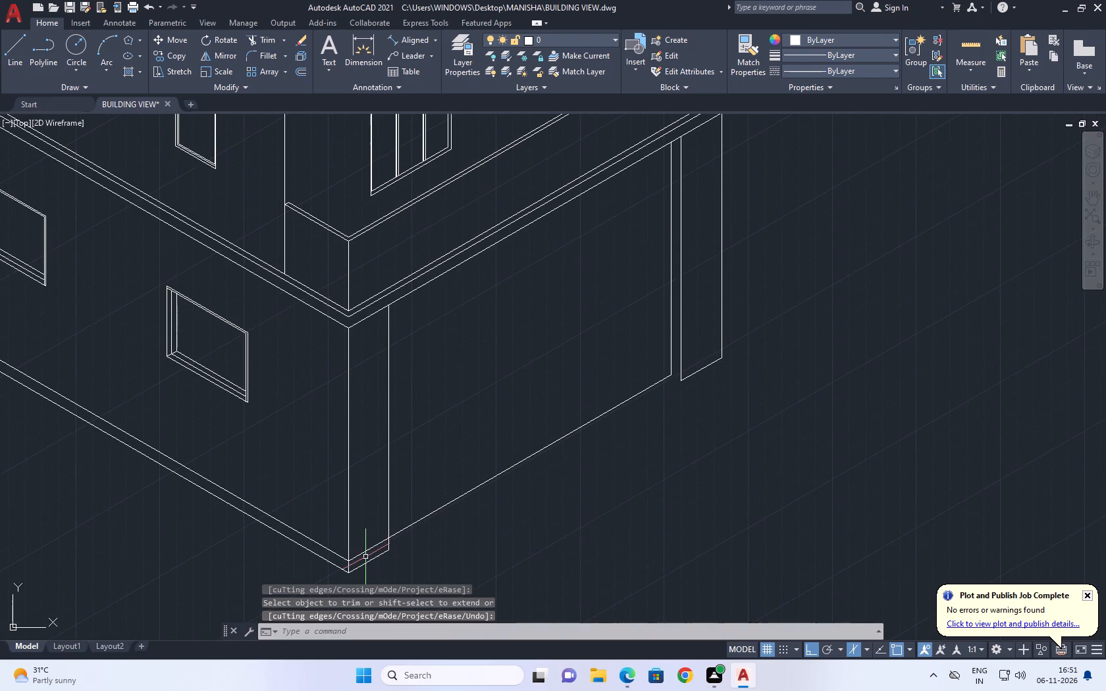
Extend the large ground-floor opening's floor line to the near edge of the far pier.
{"action": "scroll", "coordinate": [365, 557], "scroll_direction": "up", "scroll_amount": 1}
{"action": "middle_click_drag", "start_coordinate": [670, 327], "coordinate": [579, 327]}
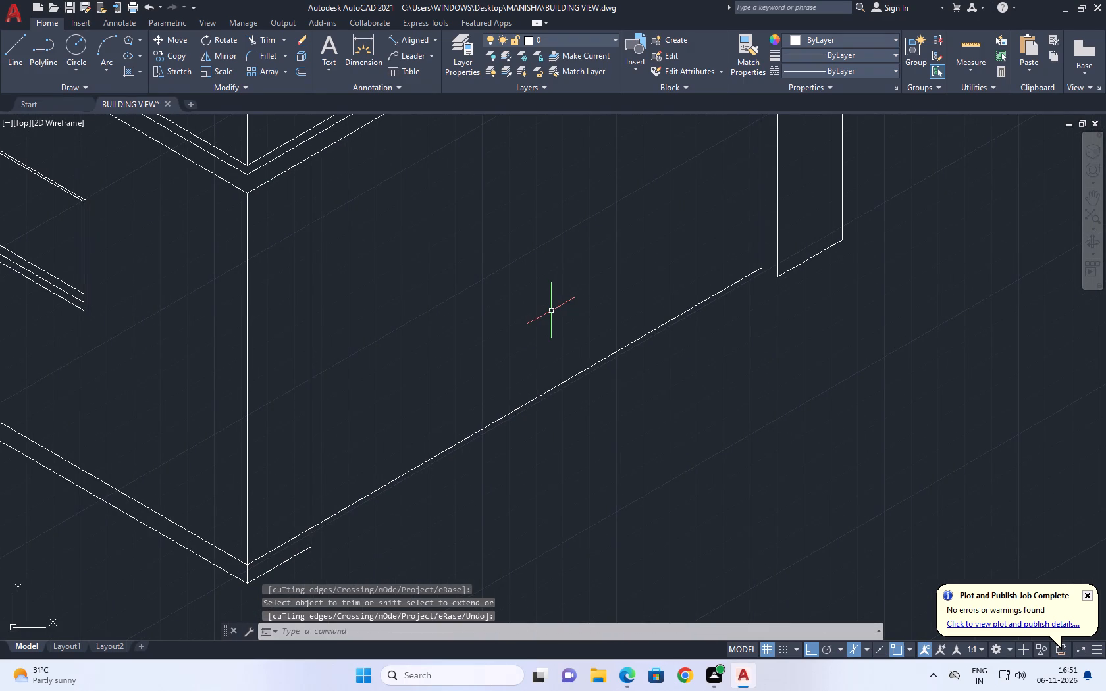
{"action": "key", "text": "e"}
{"action": "key", "text": "x"}
{"action": "key", "text": "space"}
{"action": "left_click", "coordinate": [695, 286]}
{"action": "left_click_drag", "start_coordinate": [741, 320], "coordinate": [745, 329]}
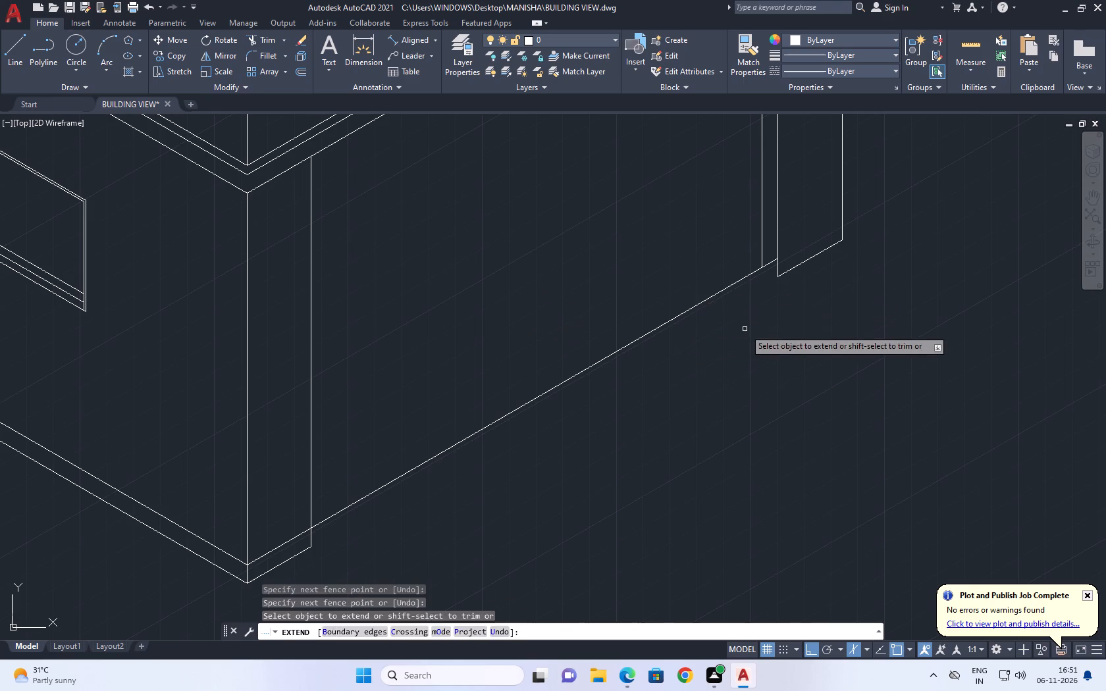
{"action": "key", "text": "space"}
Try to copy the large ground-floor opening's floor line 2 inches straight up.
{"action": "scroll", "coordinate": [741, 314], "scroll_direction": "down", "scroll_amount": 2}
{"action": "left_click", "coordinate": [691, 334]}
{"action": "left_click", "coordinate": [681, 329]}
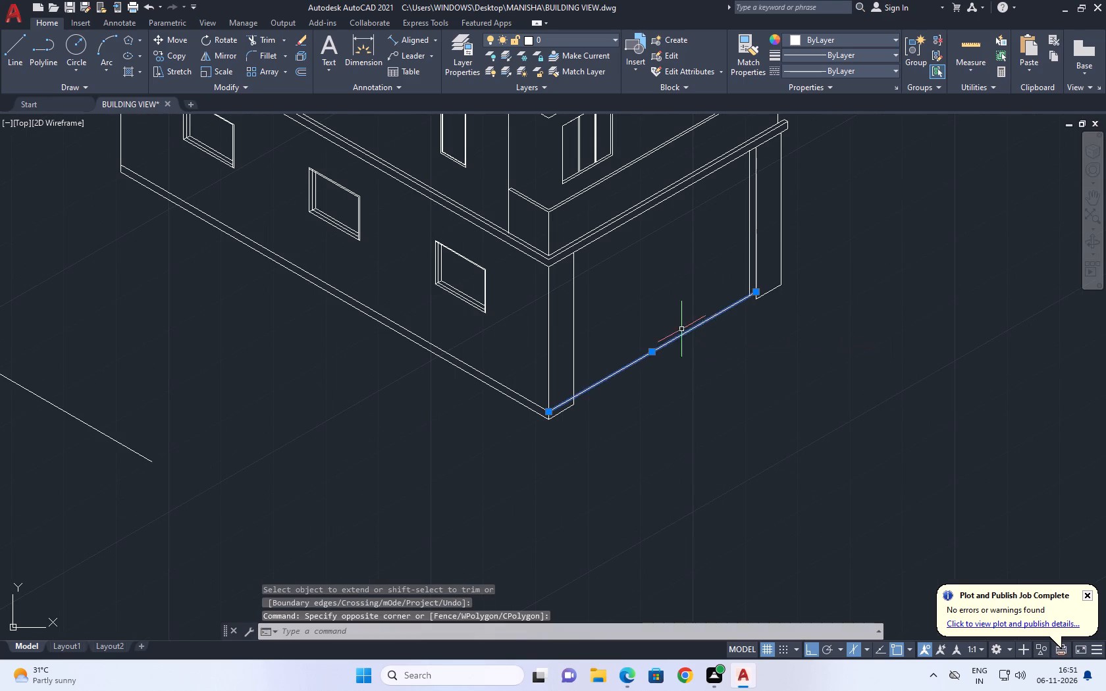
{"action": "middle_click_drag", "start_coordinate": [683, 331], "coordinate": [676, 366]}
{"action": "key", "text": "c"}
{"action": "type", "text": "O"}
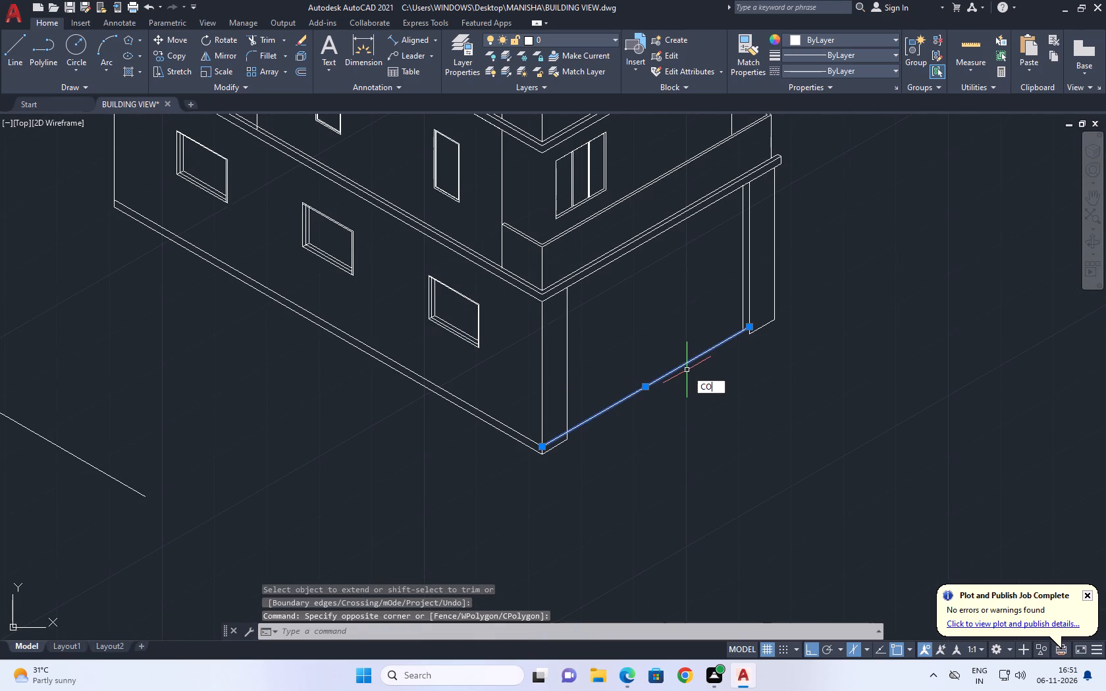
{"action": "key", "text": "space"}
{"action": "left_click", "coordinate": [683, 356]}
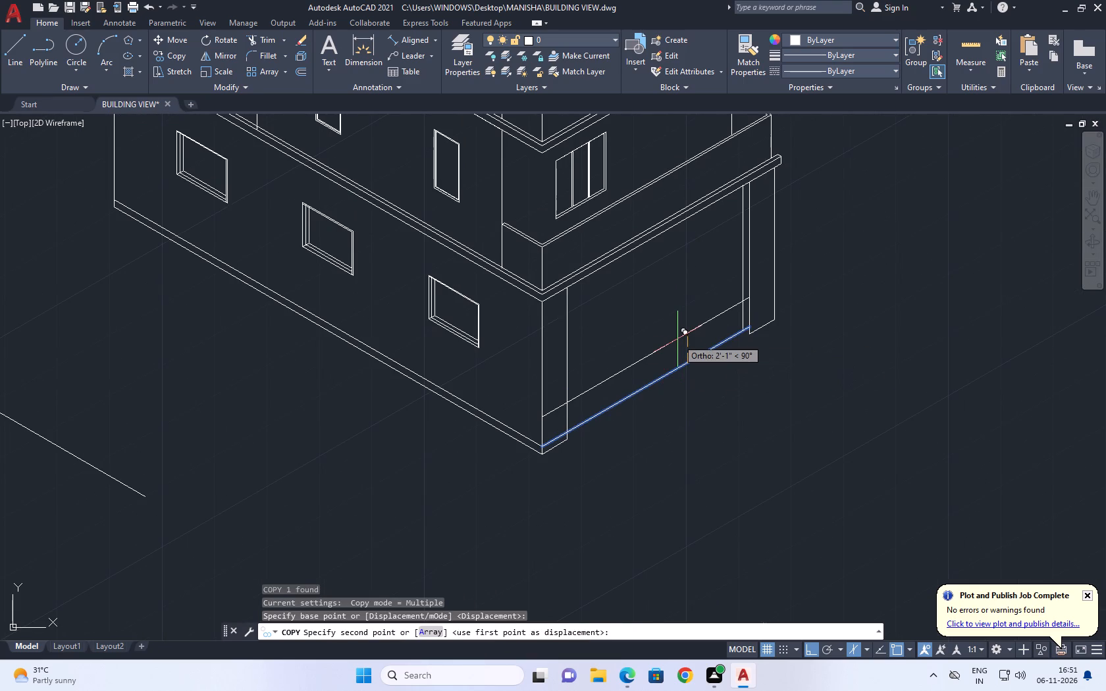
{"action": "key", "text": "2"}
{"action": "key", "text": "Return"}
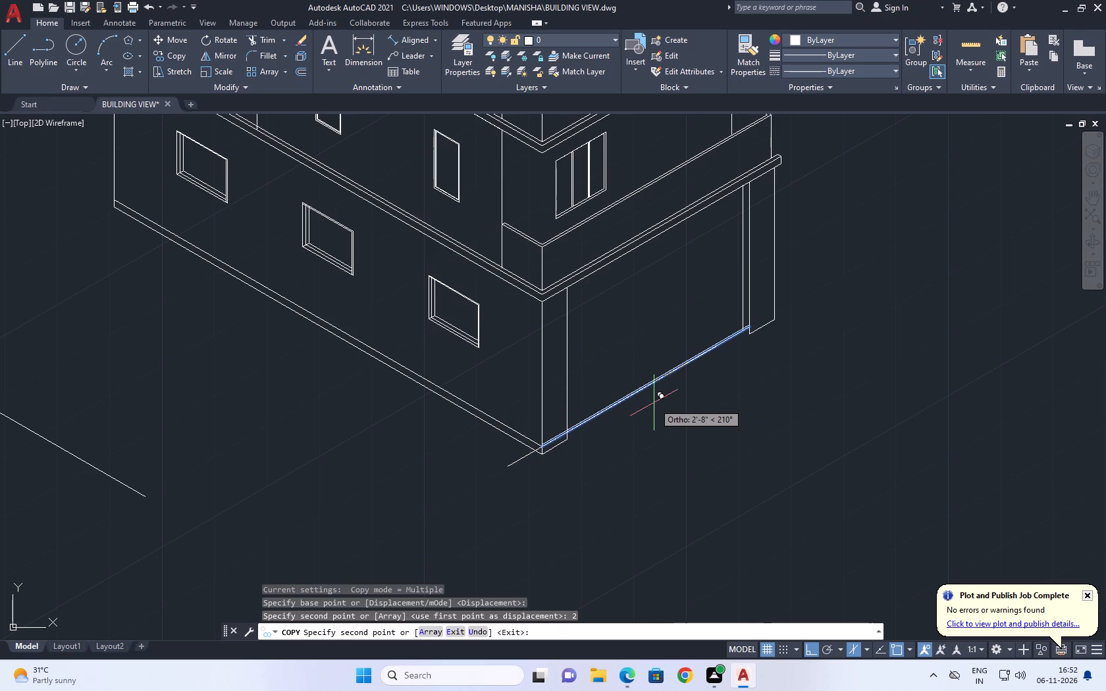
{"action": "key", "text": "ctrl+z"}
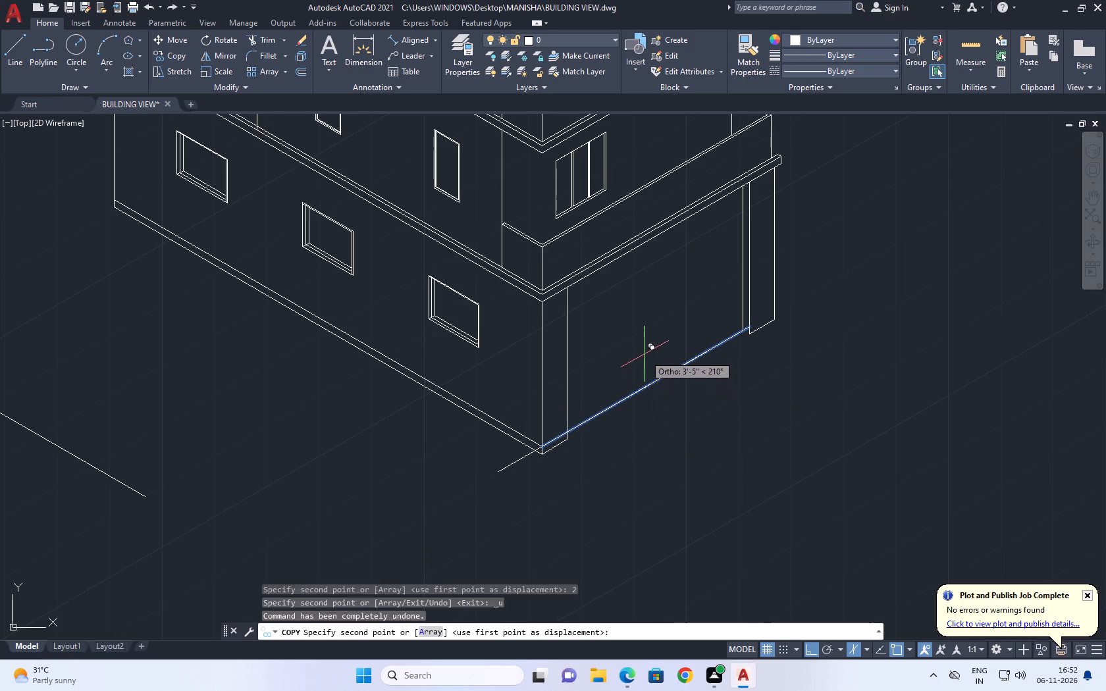
Copy the large ground-floor opening's floor line 3 inches straight up in the right isoplane.
{"action": "scroll", "coordinate": [645, 369], "scroll_direction": "up", "scroll_amount": 2}
{"action": "key", "text": "F5"}
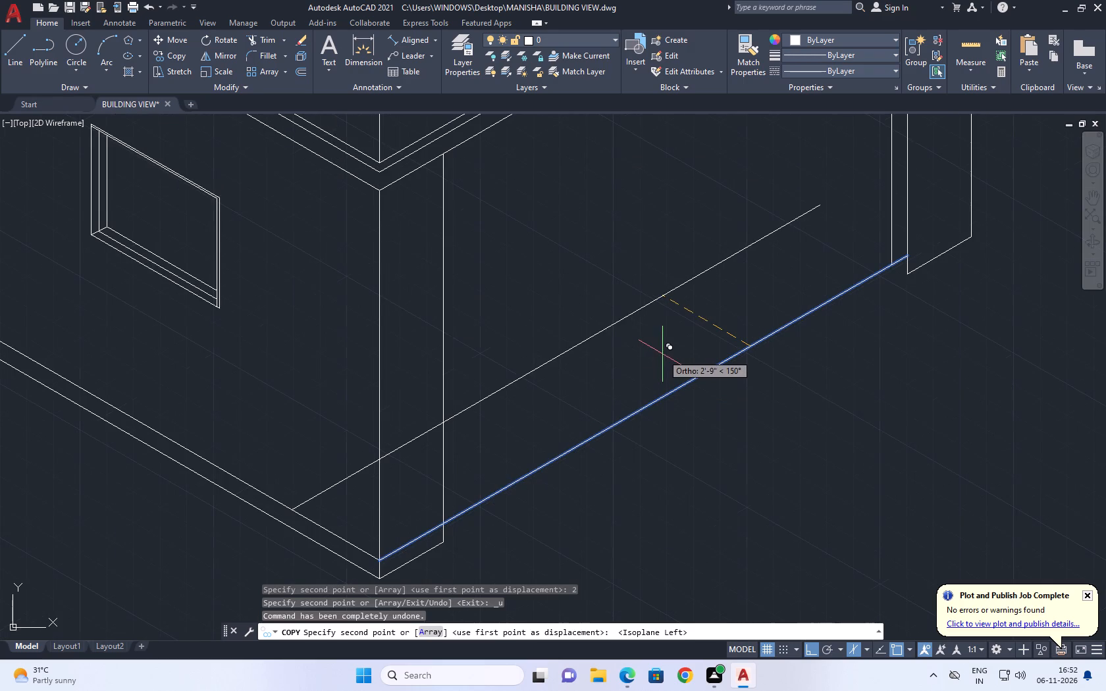
{"action": "key", "text": "F5"}
{"action": "key", "text": "F5"}
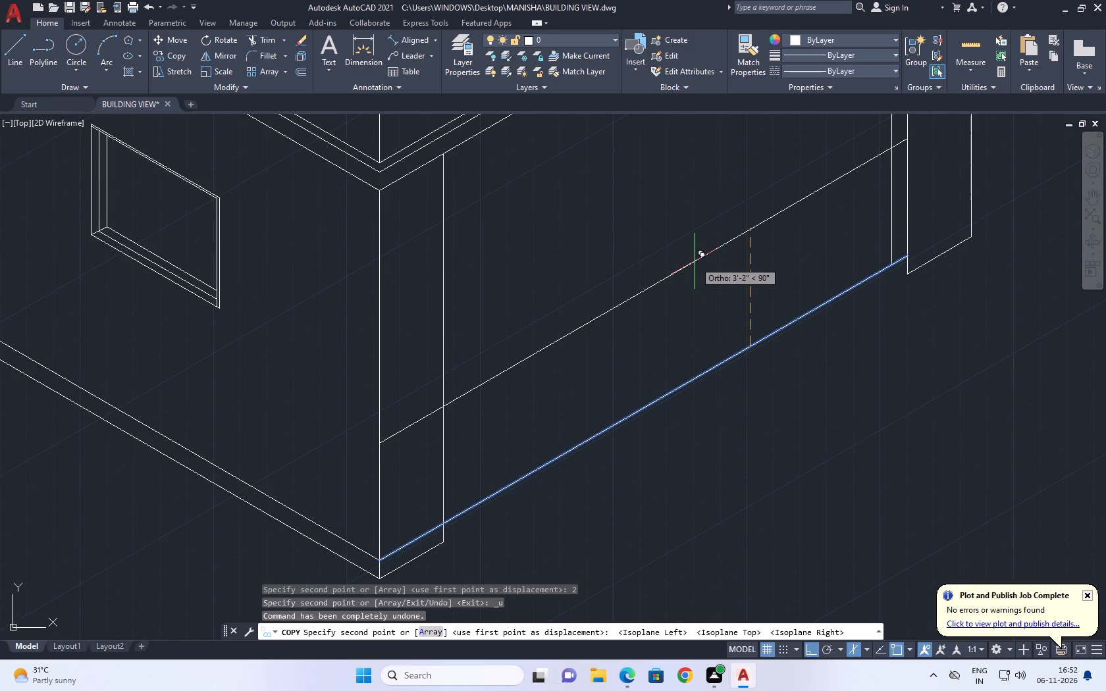
{"action": "key", "text": "3"}
{"action": "key", "text": "Return"}
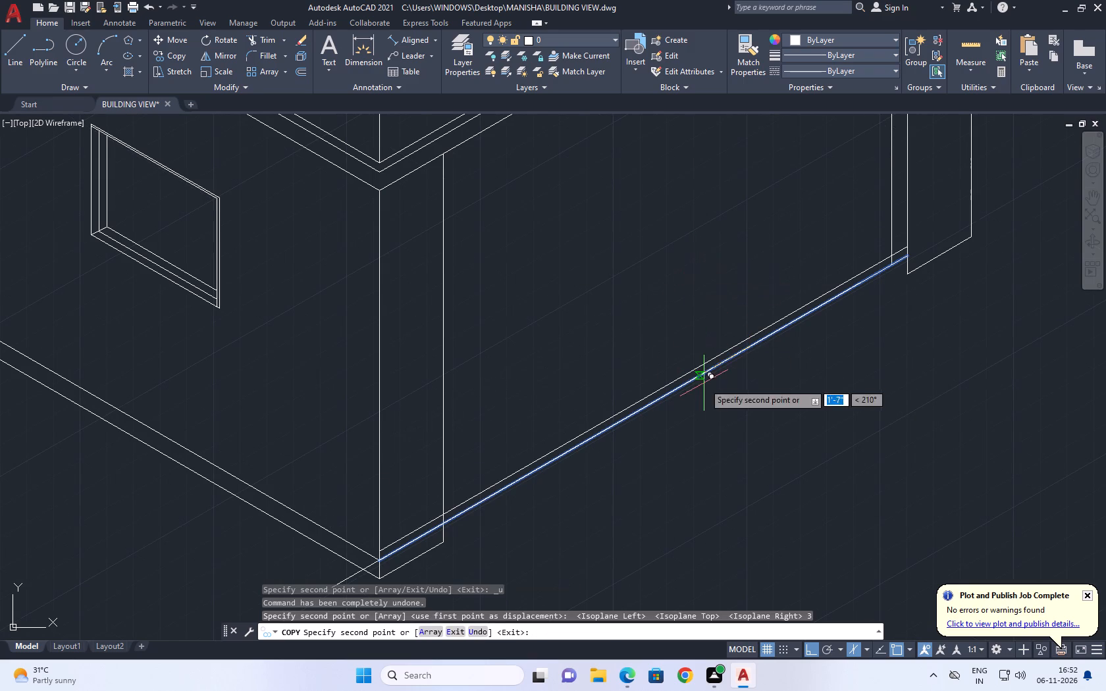
{"action": "key", "text": "space"}
Erase the vertical inner jamb line beside the far pier of the large ground-floor opening.
{"action": "middle_click_drag", "start_coordinate": [776, 293], "coordinate": [717, 436]}
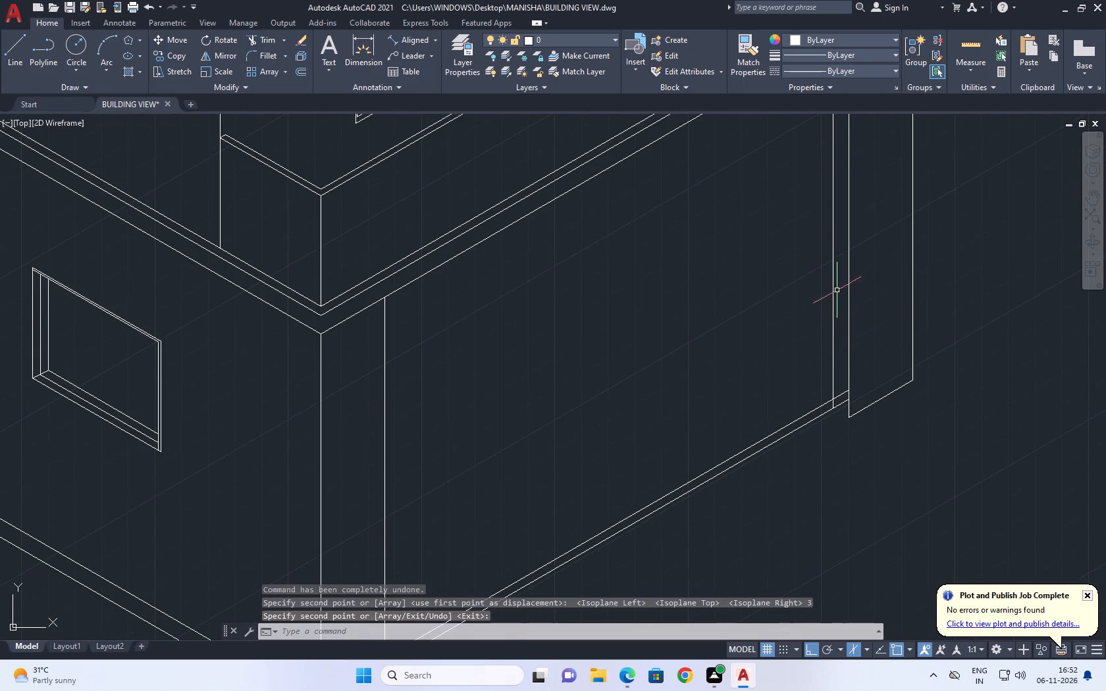
{"action": "left_click", "coordinate": [835, 284]}
{"action": "left_click", "coordinate": [808, 353]}
{"action": "scroll", "coordinate": [804, 345], "scroll_direction": "down", "scroll_amount": 3}
{"action": "middle_click_drag", "start_coordinate": [795, 349], "coordinate": [778, 372]}
{"action": "key", "text": "Delete"}
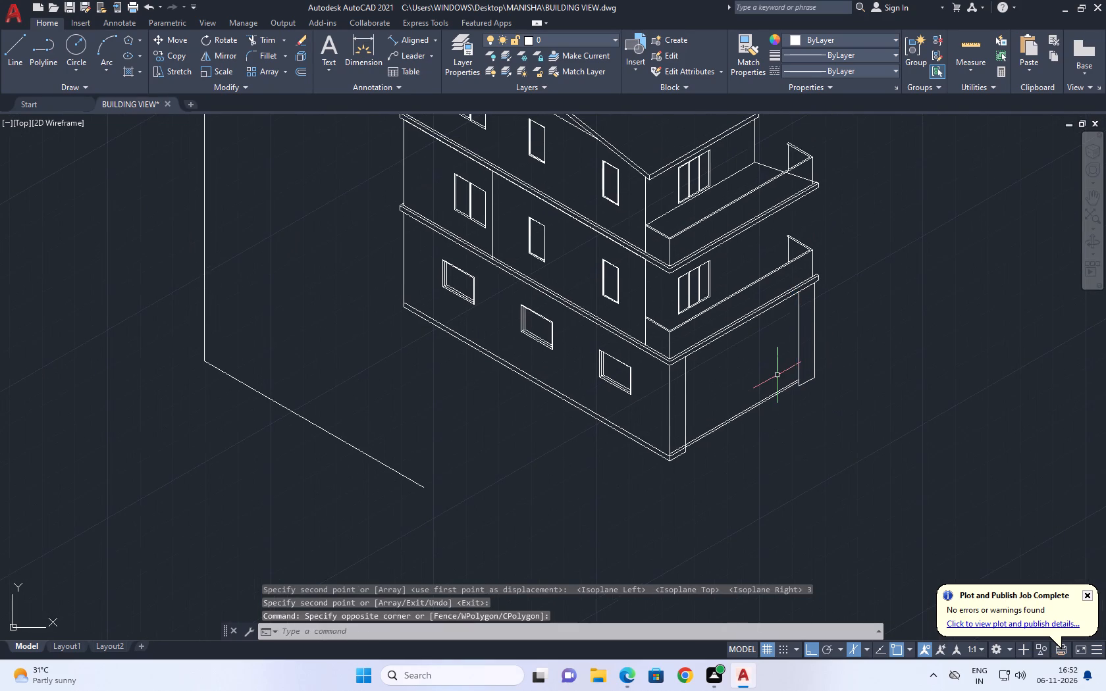
Copy the far pier's opening-side vertical edge 3 inches into the opening along the 210° direction.
{"action": "scroll", "coordinate": [780, 382], "scroll_direction": "up", "scroll_amount": 2}
{"action": "left_click", "coordinate": [836, 290]}
{"action": "left_click", "coordinate": [810, 303]}
{"action": "middle_click_drag", "start_coordinate": [808, 304], "coordinate": [803, 346]}
{"action": "type", "text": "CO"}
{"action": "key", "text": "space"}
{"action": "left_click", "coordinate": [801, 347]}
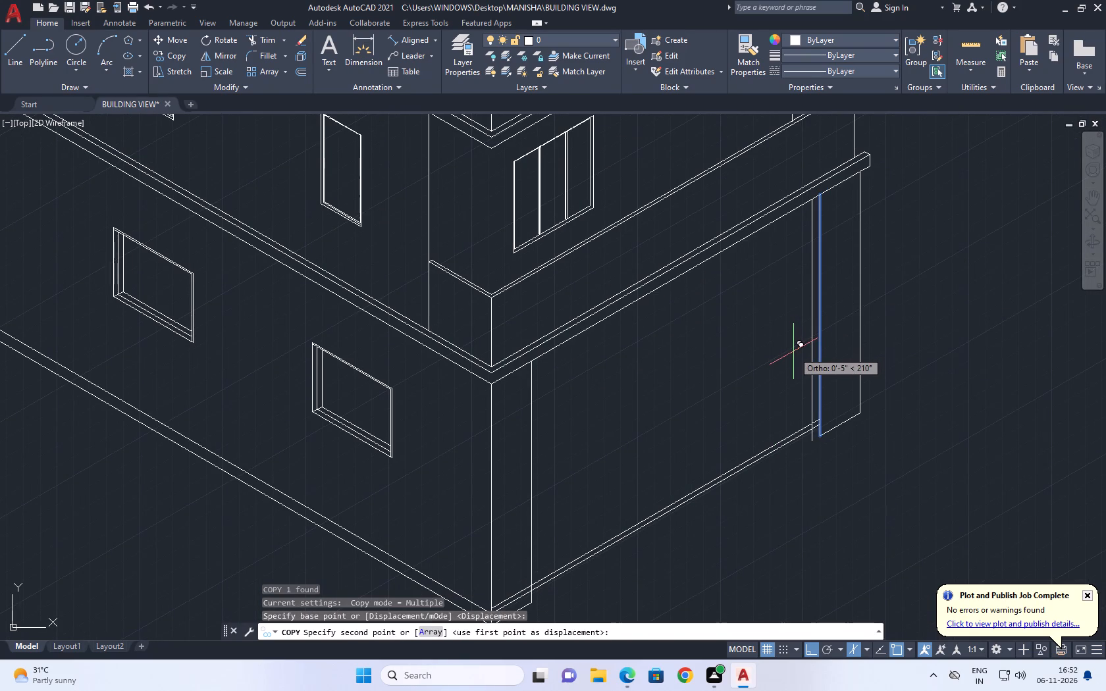
{"action": "type", "text": "3"}
{"action": "key", "text": "space"}
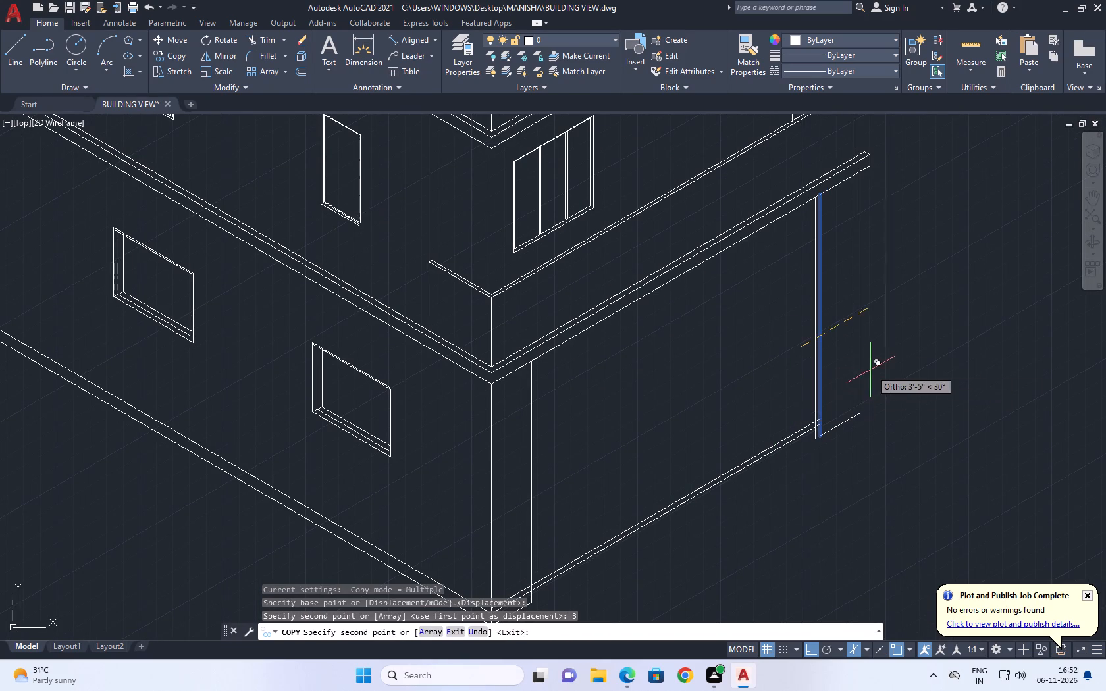
{"action": "key", "text": "Escape"}
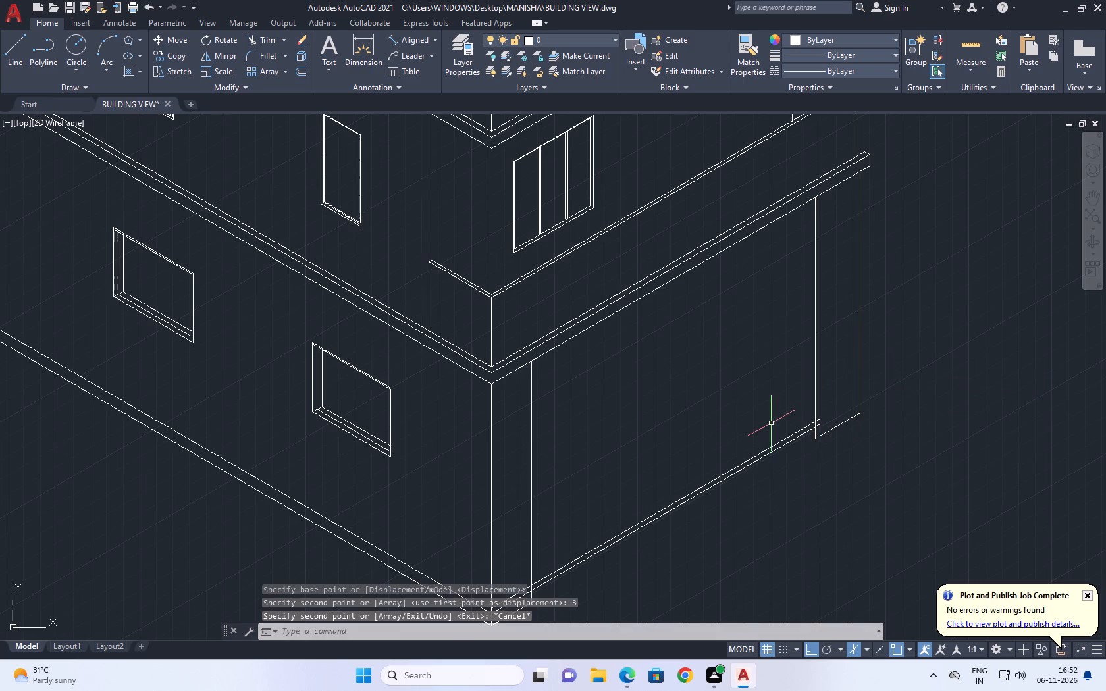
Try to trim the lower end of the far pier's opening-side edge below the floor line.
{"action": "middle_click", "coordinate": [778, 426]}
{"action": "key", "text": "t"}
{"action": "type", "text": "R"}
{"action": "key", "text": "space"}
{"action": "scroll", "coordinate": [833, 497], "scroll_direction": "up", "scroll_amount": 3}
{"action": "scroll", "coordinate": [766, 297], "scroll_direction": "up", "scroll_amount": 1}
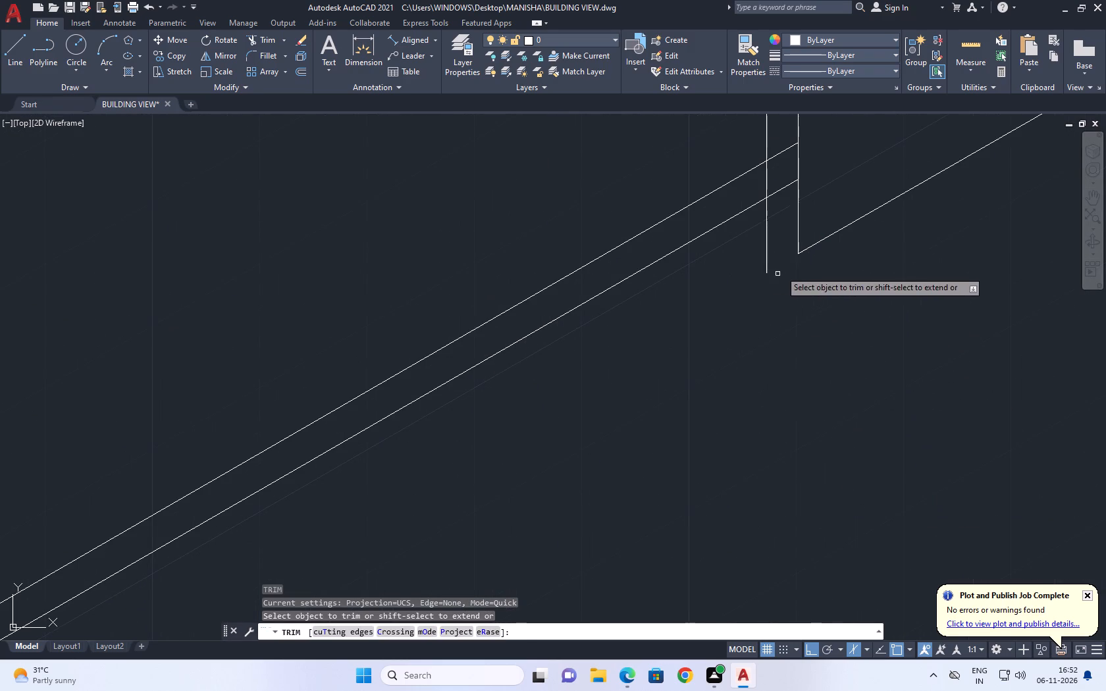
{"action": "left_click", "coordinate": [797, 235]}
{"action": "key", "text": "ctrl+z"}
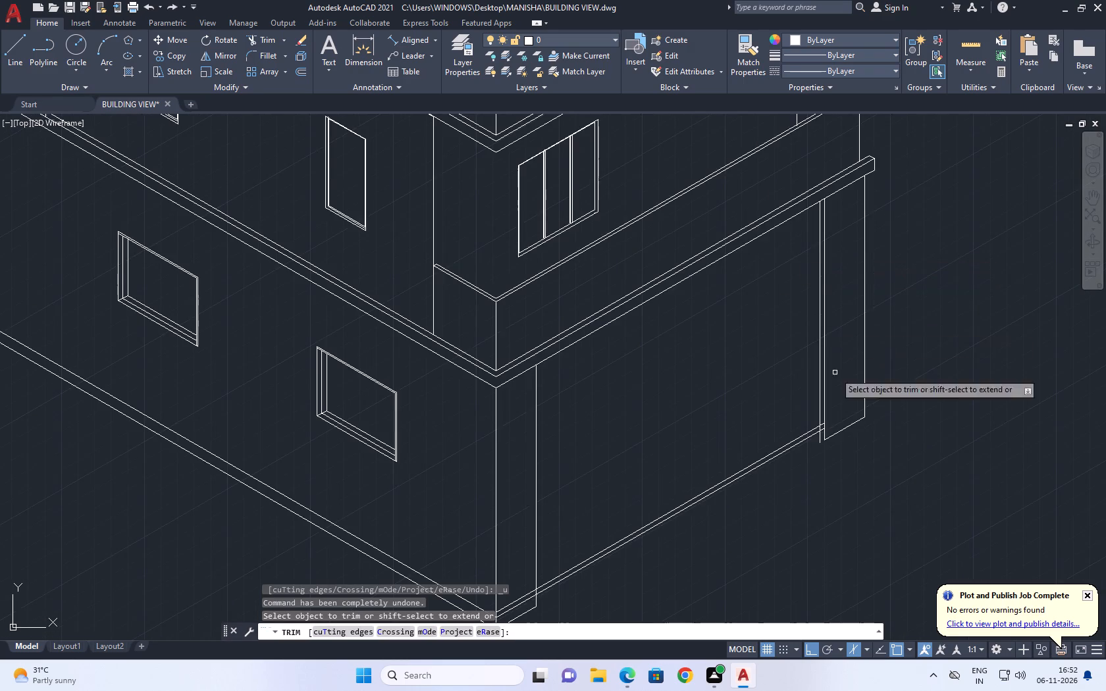
Trim the overhanging ends of the new jamb line and the raised floor line so they meet in a clean corner.
{"action": "scroll", "coordinate": [835, 441], "scroll_direction": "up", "scroll_amount": 3}
{"action": "left_click", "coordinate": [769, 417]}
{"action": "left_click", "coordinate": [748, 440]}
{"action": "scroll", "coordinate": [779, 384], "scroll_direction": "up", "scroll_amount": 2}
{"action": "left_click", "coordinate": [761, 356]}
{"action": "left_click", "coordinate": [720, 398]}
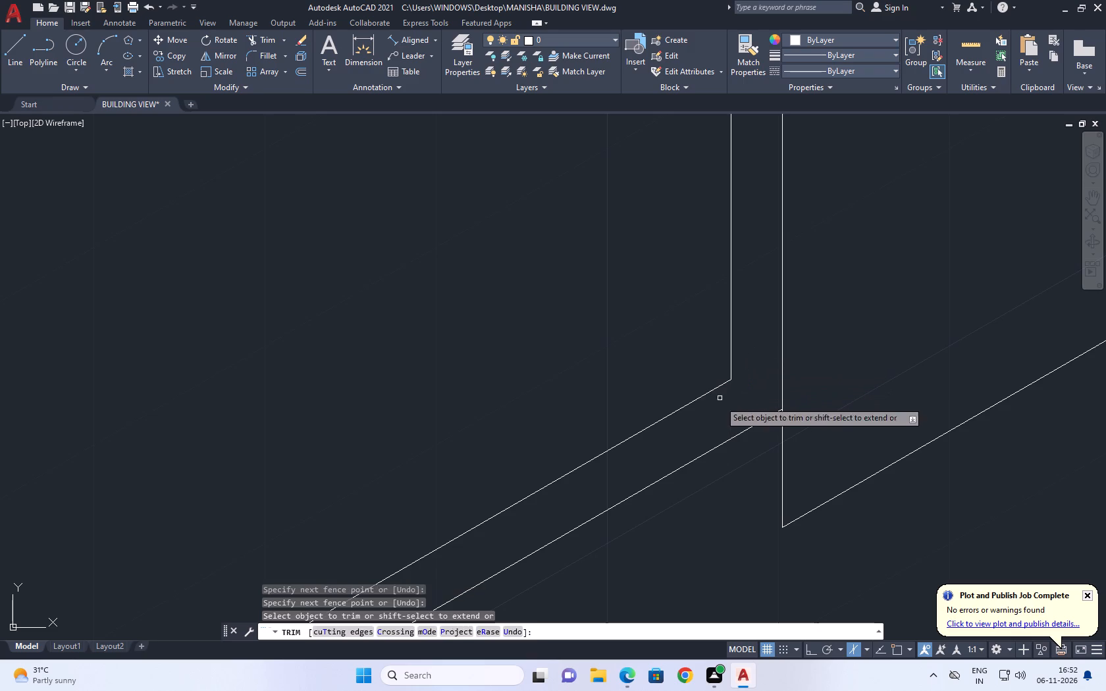
Trim the piece of the raised floor line that crosses the near corner pier.
{"action": "scroll", "coordinate": [767, 367], "scroll_direction": "down", "scroll_amount": 6}
{"action": "scroll", "coordinate": [571, 487], "scroll_direction": "up", "scroll_amount": 2}
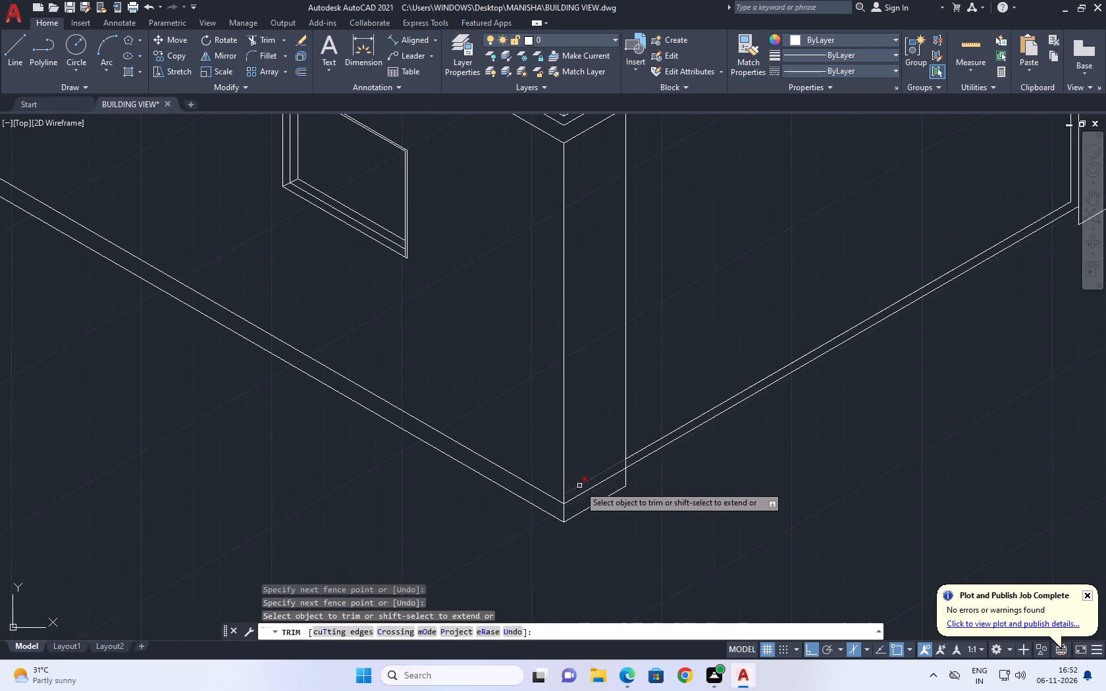
{"action": "left_click", "coordinate": [579, 486]}
{"action": "scroll", "coordinate": [612, 439], "scroll_direction": "down", "scroll_amount": 1}
{"action": "middle_click_drag", "start_coordinate": [695, 413], "coordinate": [678, 434]}
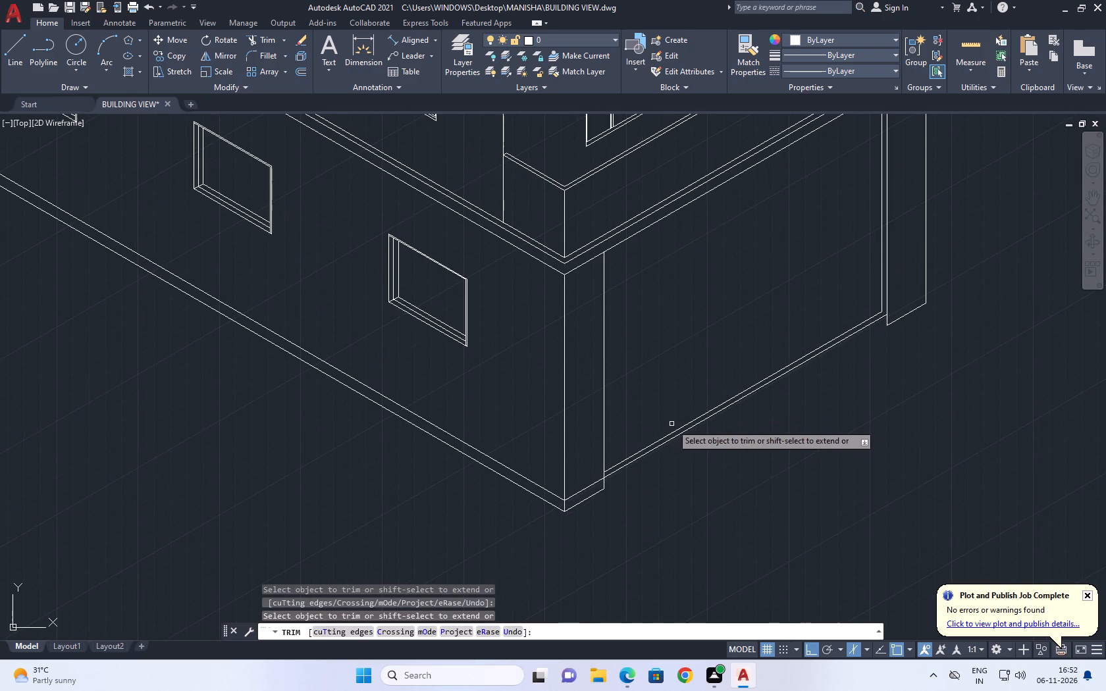
{"action": "scroll", "coordinate": [711, 423], "scroll_direction": "down", "scroll_amount": 2}
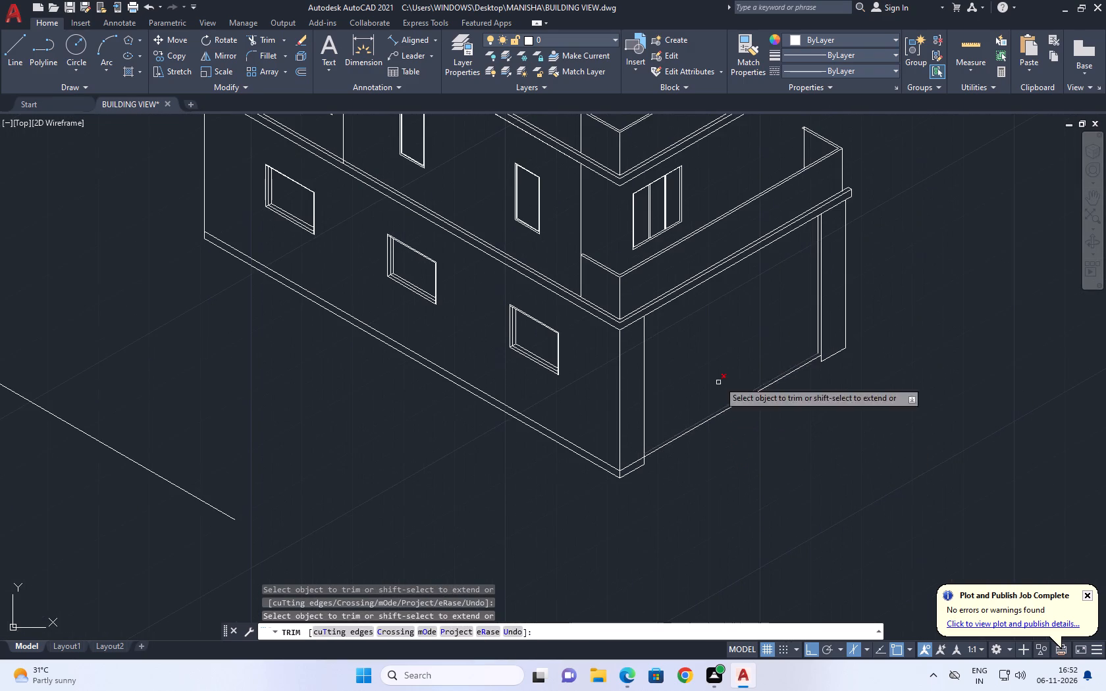
{"action": "middle_click_drag", "start_coordinate": [795, 328], "coordinate": [788, 366]}
{"action": "scroll", "coordinate": [824, 261], "scroll_direction": "down", "scroll_amount": 1}
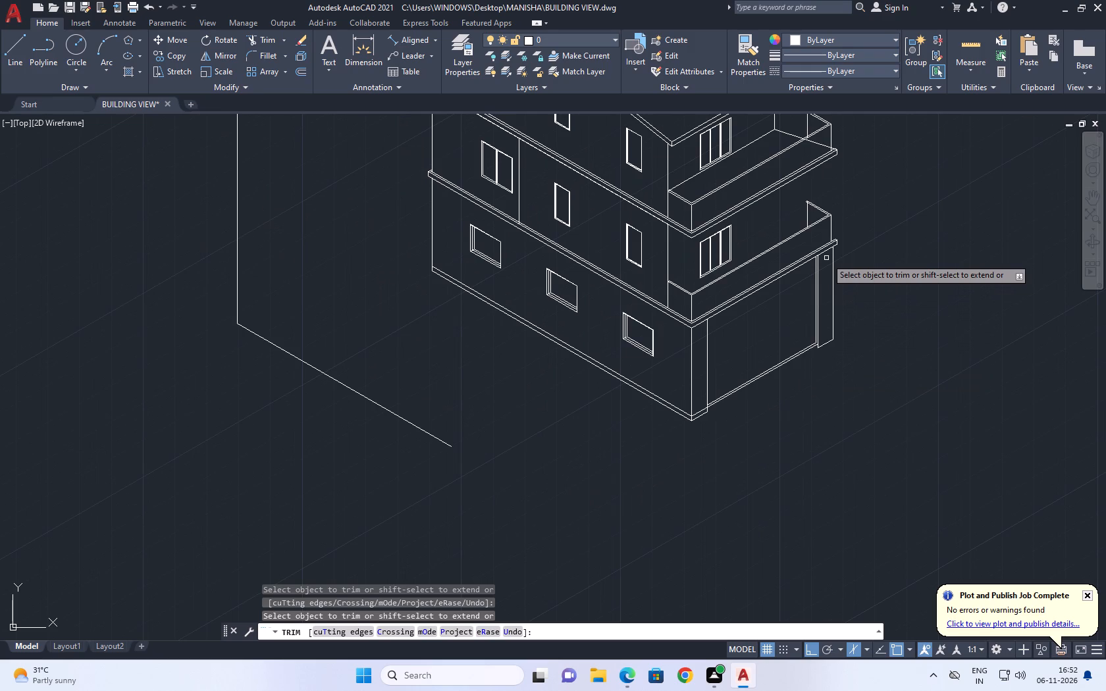
{"action": "right_click", "coordinate": [874, 354]}
{"action": "left_click", "coordinate": [908, 377]}
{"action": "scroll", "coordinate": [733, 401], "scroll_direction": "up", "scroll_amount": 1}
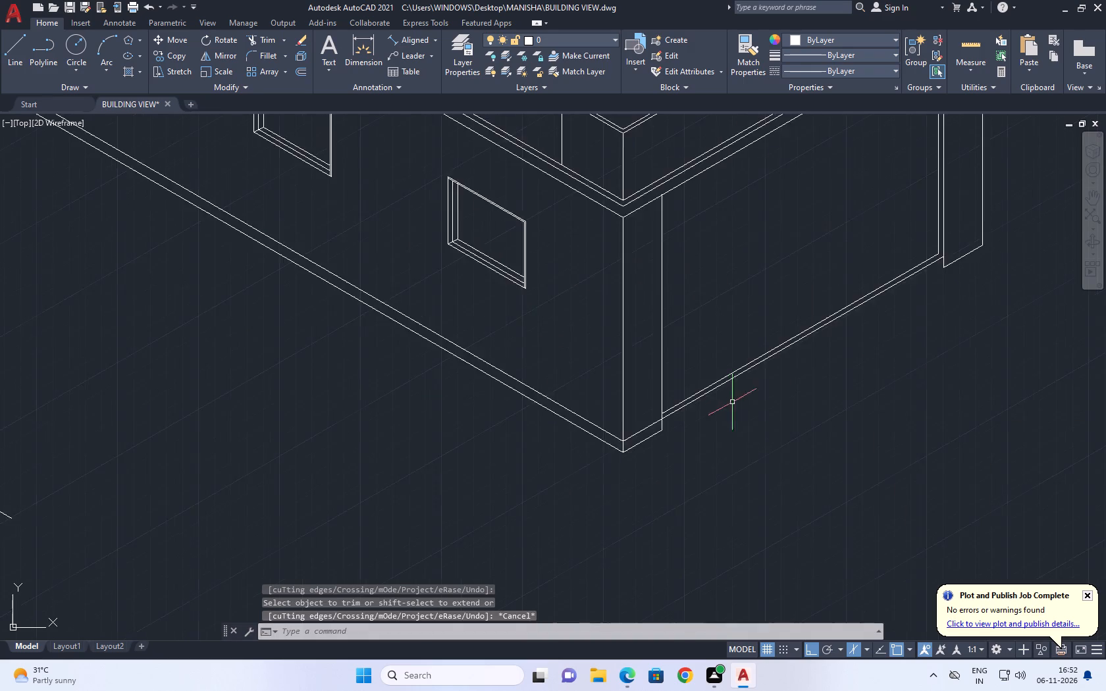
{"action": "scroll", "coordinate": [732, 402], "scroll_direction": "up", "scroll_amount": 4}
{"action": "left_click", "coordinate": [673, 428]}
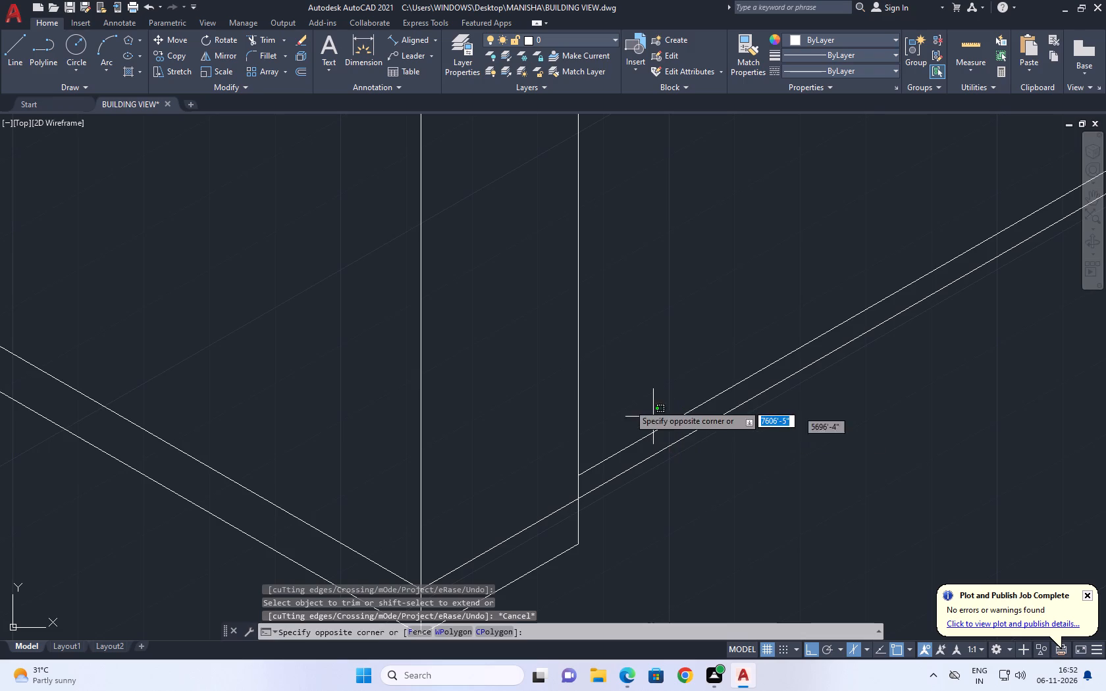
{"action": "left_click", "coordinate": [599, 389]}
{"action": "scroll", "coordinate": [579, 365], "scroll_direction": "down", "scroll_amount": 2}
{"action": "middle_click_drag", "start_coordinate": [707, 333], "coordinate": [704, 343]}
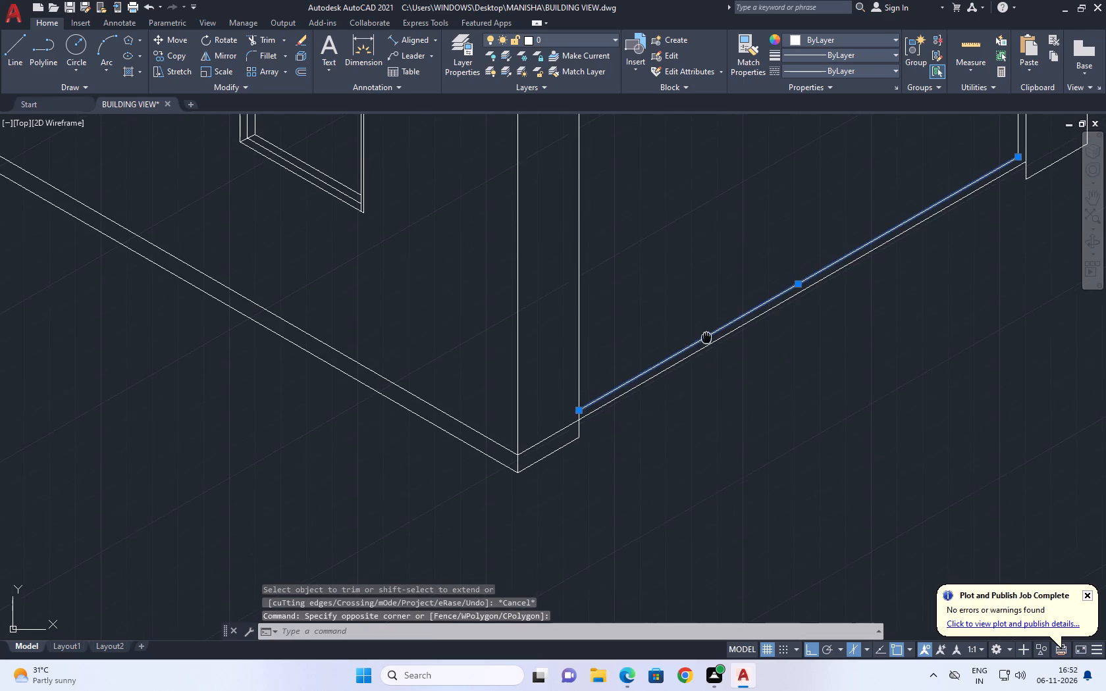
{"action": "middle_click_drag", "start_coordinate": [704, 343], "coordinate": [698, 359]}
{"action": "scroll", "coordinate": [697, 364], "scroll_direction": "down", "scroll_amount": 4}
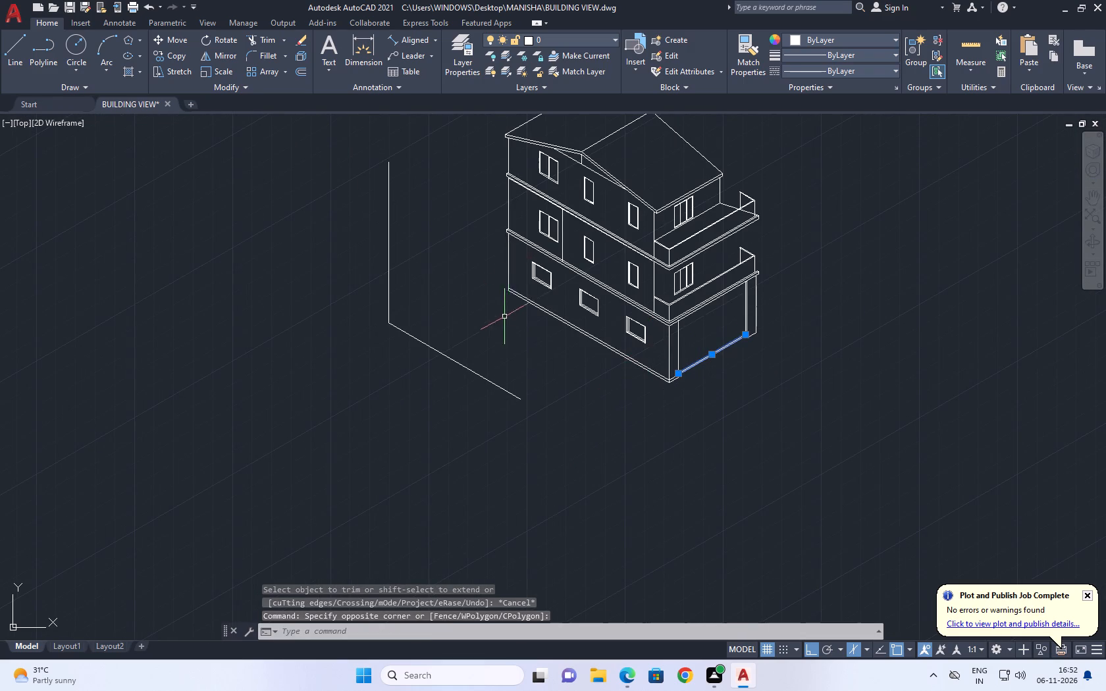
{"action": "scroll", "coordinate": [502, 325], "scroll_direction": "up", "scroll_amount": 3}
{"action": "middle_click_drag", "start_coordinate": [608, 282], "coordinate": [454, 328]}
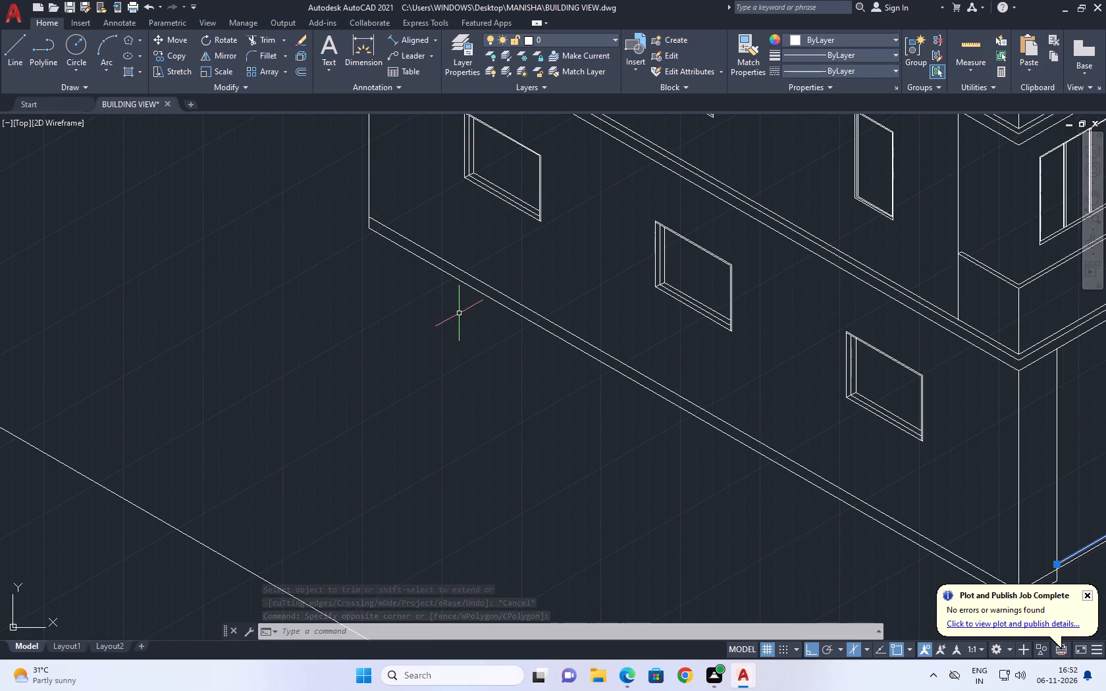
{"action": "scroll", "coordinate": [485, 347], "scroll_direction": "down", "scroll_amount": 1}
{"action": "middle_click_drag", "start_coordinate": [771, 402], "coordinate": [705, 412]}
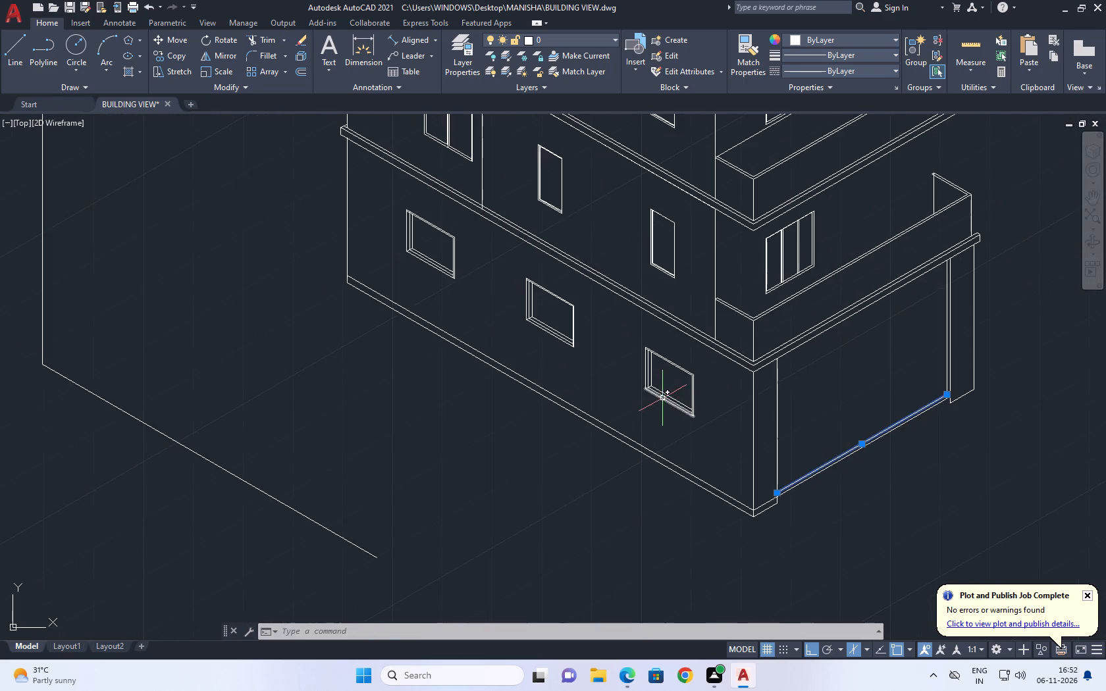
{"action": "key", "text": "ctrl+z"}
Measure the height of the base band at the near building corner with an aligned dimension, without placing it.
{"action": "scroll", "coordinate": [730, 386], "scroll_direction": "up", "scroll_amount": 3, "text": "ctrl"}
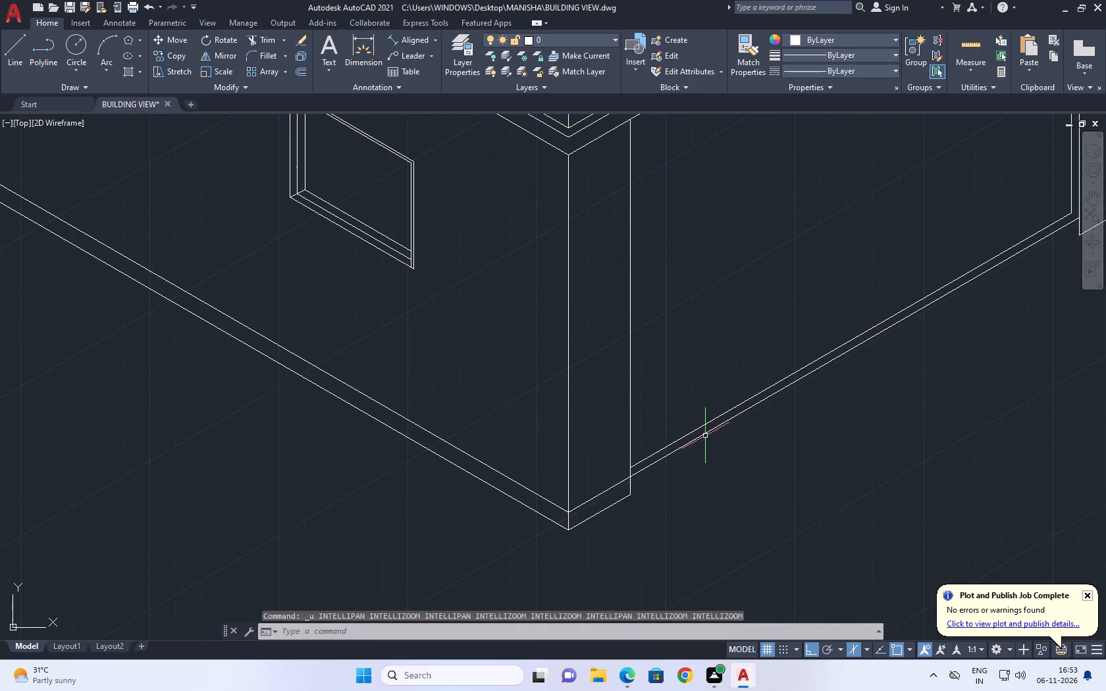
{"action": "left_click", "coordinate": [417, 39]}
{"action": "scroll", "coordinate": [567, 521], "scroll_direction": "up", "scroll_amount": 1}
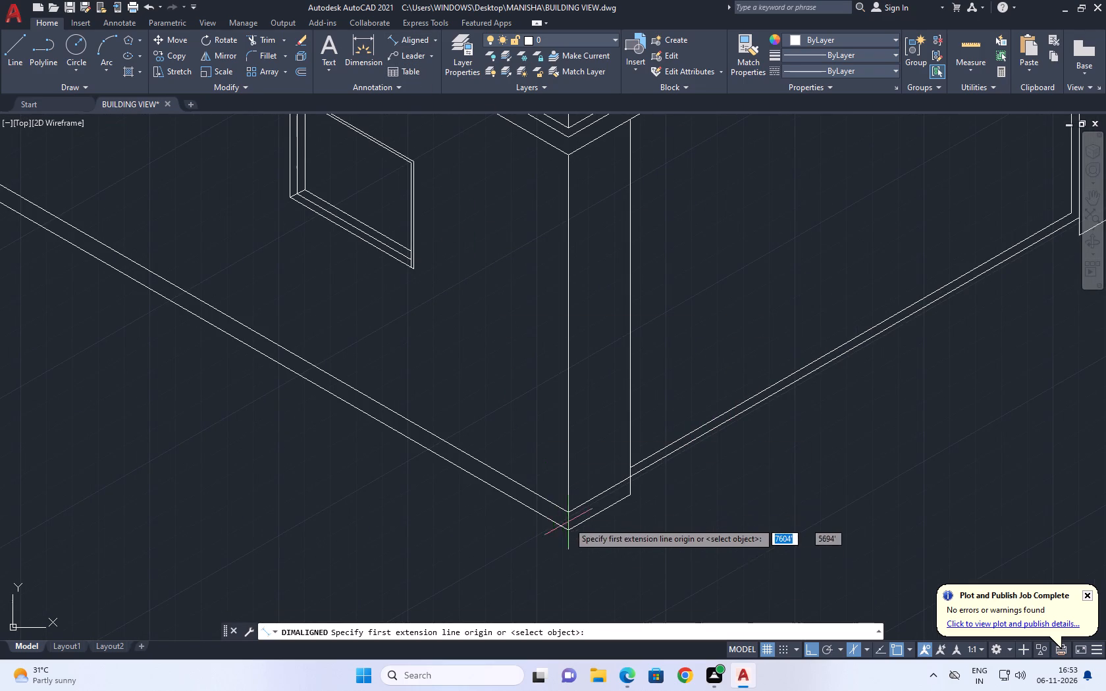
{"action": "scroll", "coordinate": [567, 521], "scroll_direction": "up", "scroll_amount": 2}
{"action": "left_click", "coordinate": [566, 484]}
{"action": "left_click", "coordinate": [566, 557]}
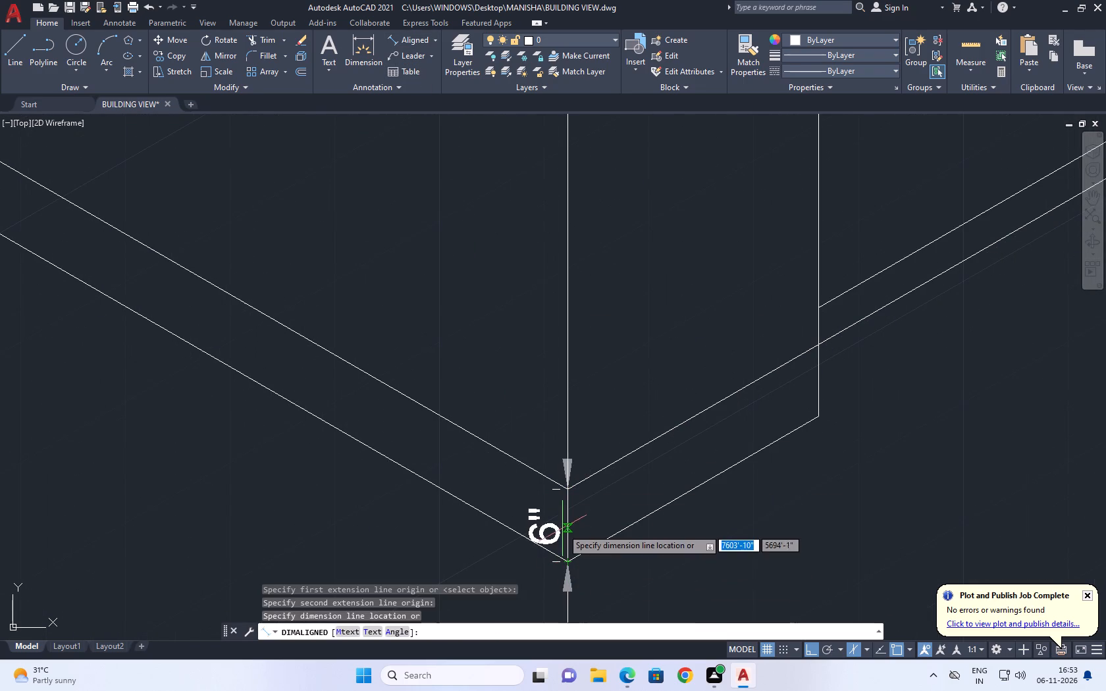
{"action": "right_click_drag", "start_coordinate": [563, 512], "coordinate": [579, 515]}
{"action": "left_click", "coordinate": [638, 338]}
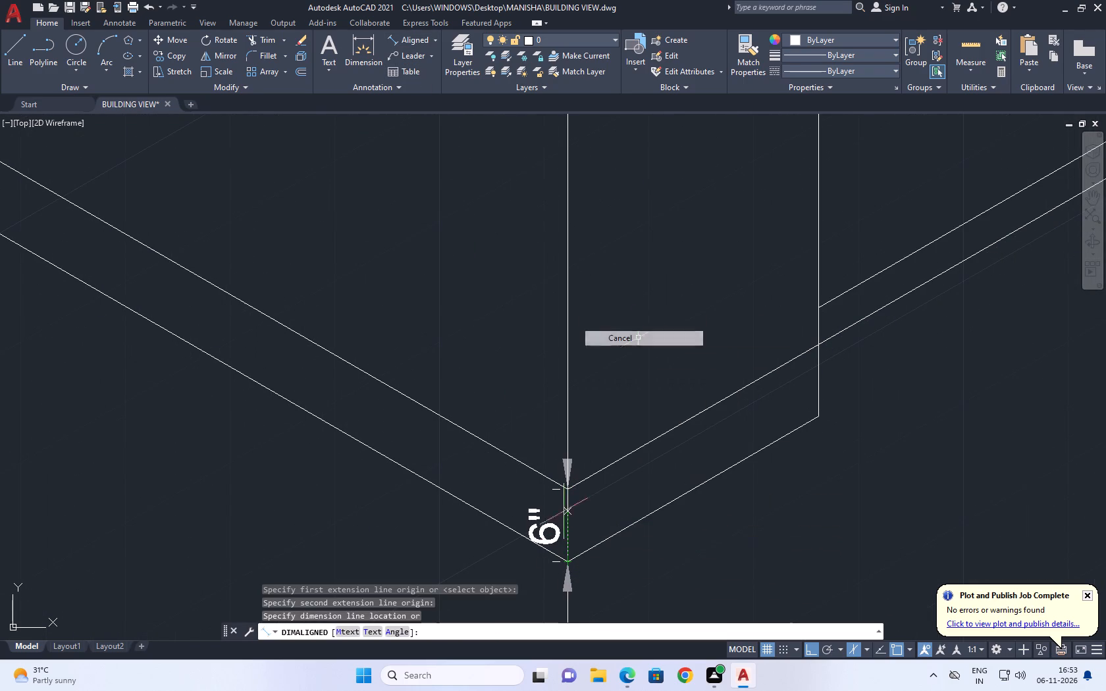
Erase the raised floor line across the ground-floor opening.
{"action": "middle_click_drag", "start_coordinate": [941, 374], "coordinate": [464, 499]}
{"action": "left_click_drag", "start_coordinate": [442, 383], "coordinate": [436, 371]}
{"action": "left_click", "coordinate": [413, 328]}
{"action": "right_click", "coordinate": [427, 312]}
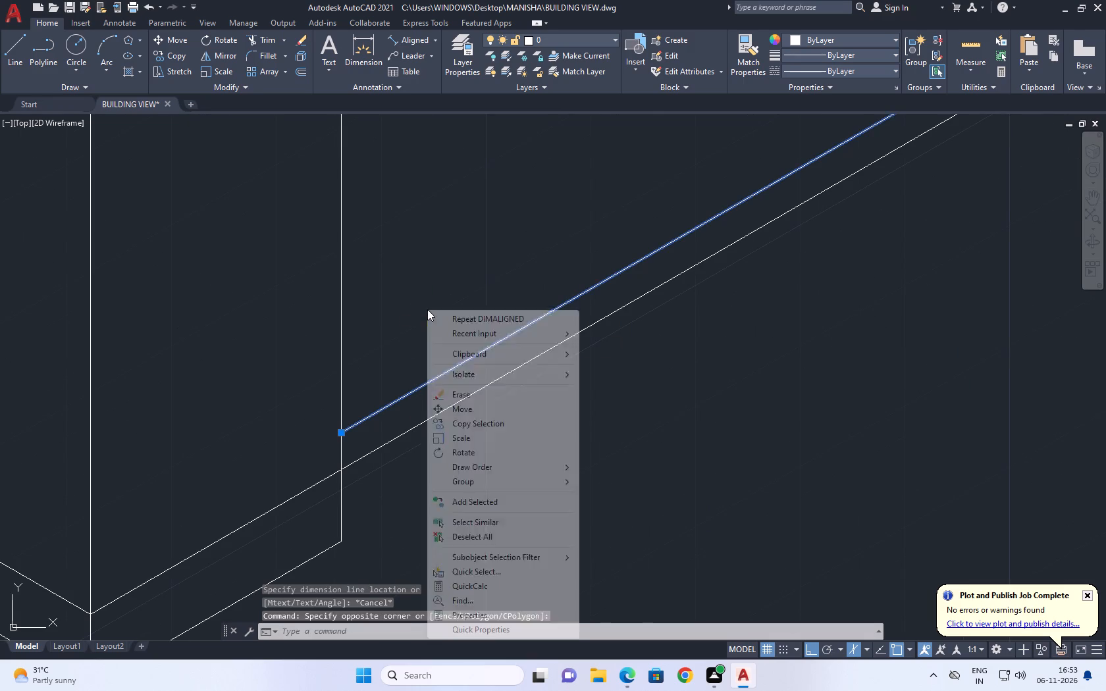
{"action": "left_click", "coordinate": [469, 390]}
Erase the inner jamb line beside the far pier of the ground-floor opening.
{"action": "scroll", "coordinate": [467, 391], "scroll_direction": "down", "scroll_amount": 3}
{"action": "middle_click_drag", "start_coordinate": [625, 294], "coordinate": [412, 571]}
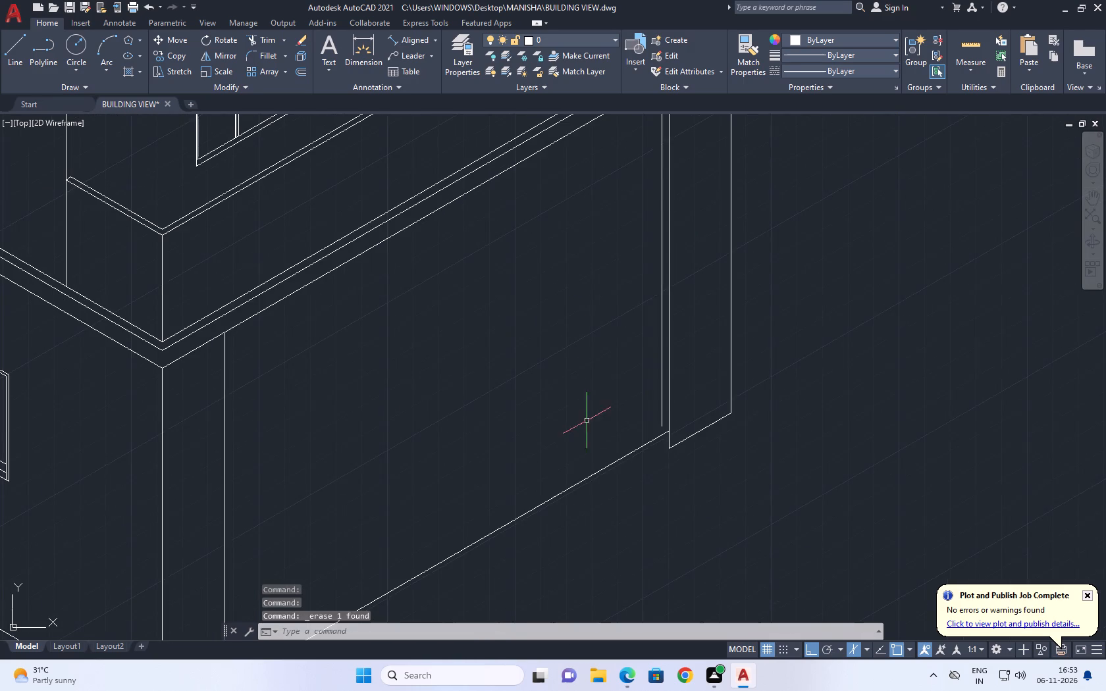
{"action": "scroll", "coordinate": [643, 428], "scroll_direction": "up", "scroll_amount": 1}
{"action": "left_click", "coordinate": [676, 413]}
{"action": "left_click_drag", "start_coordinate": [639, 403], "coordinate": [623, 394]}
{"action": "right_click_drag", "start_coordinate": [577, 381], "coordinate": [567, 378]}
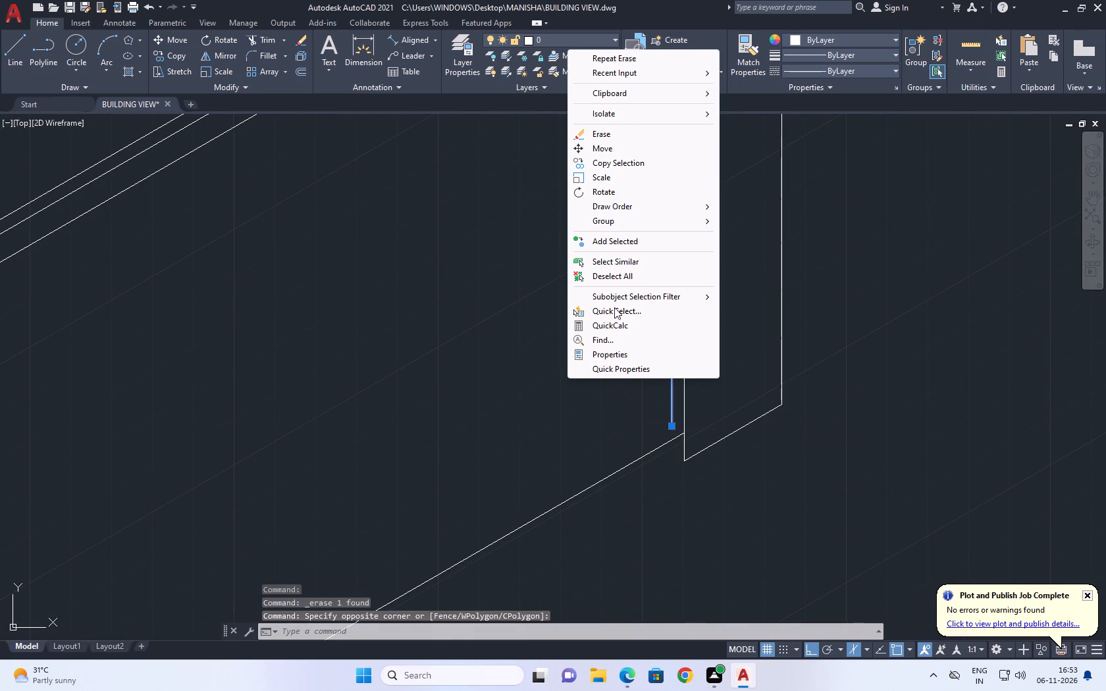
{"action": "left_click", "coordinate": [598, 129]}
Copy the opening's floor line 6 inches straight up.
{"action": "scroll", "coordinate": [729, 340], "scroll_direction": "down", "scroll_amount": 2}
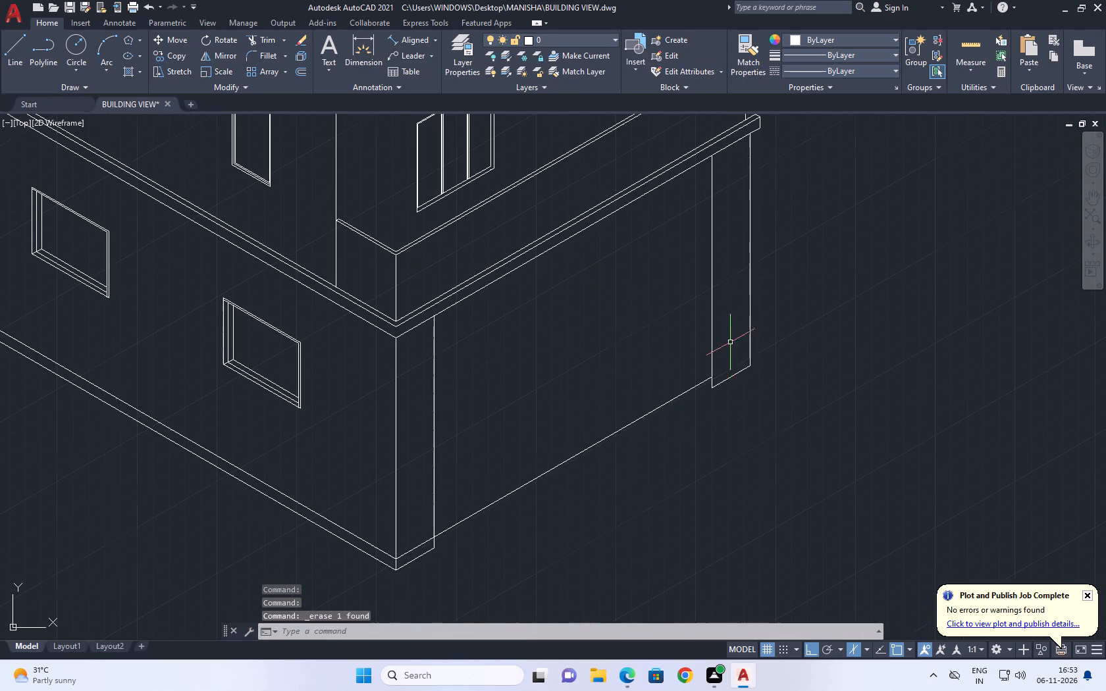
{"action": "left_click_drag", "start_coordinate": [644, 444], "coordinate": [633, 442]}
{"action": "left_click", "coordinate": [596, 407]}
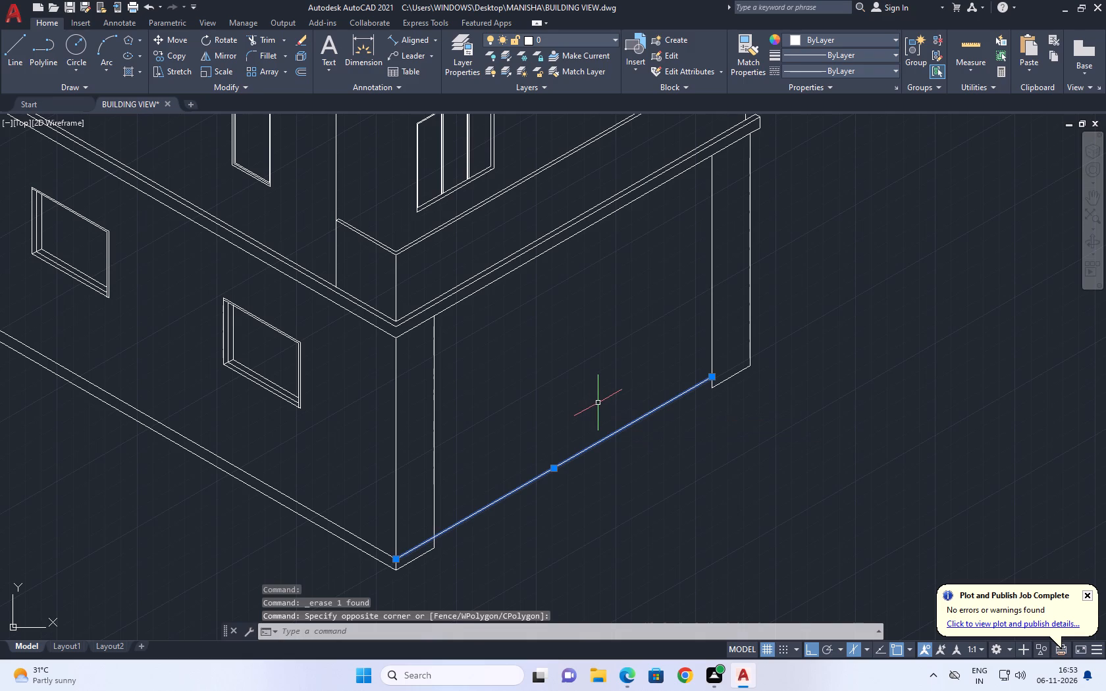
{"action": "type", "text": "CO"}
{"action": "key", "text": "space"}
{"action": "left_click", "coordinate": [604, 415]}
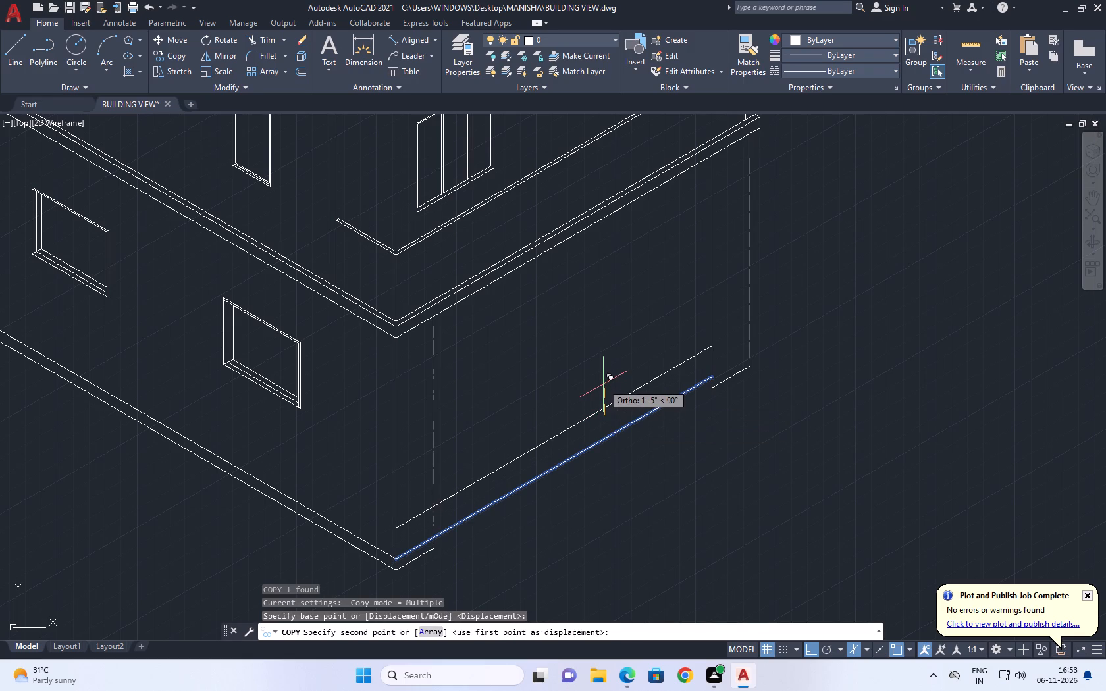
{"action": "type", "text": "6"}
{"action": "key", "text": "space"}
{"action": "key", "text": "space"}
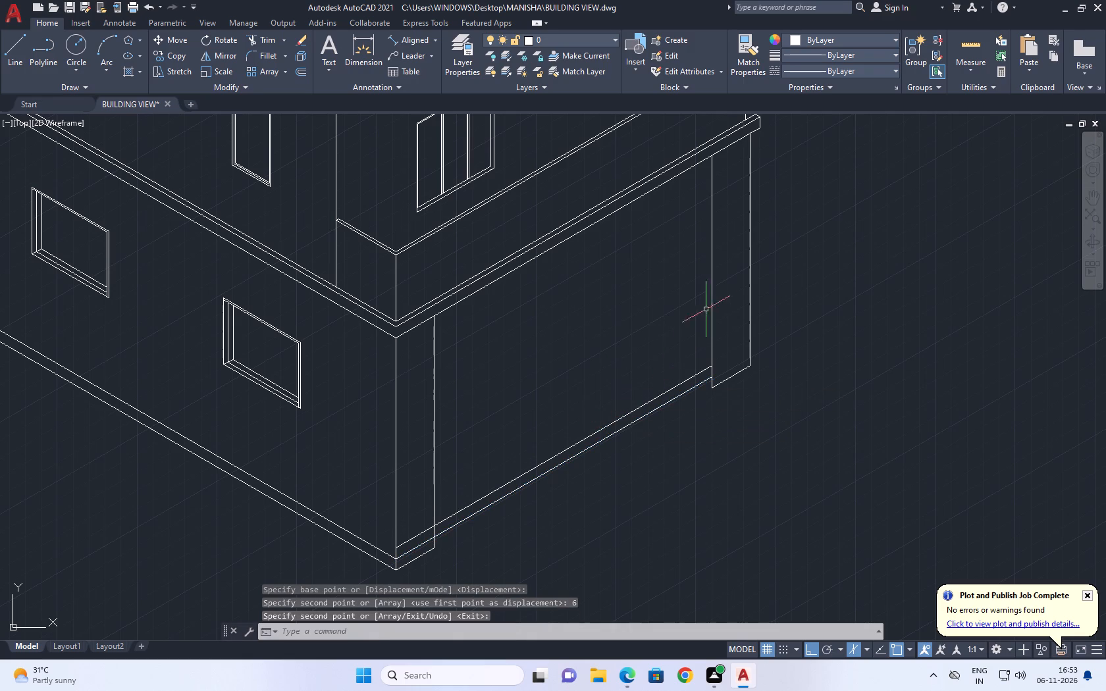
Copy the far pier's opening-side vertical edge 6 inches into the opening, parallel to the floor line.
{"action": "left_click", "coordinate": [718, 301]}
{"action": "left_click", "coordinate": [691, 311]}
{"action": "key", "text": "c"}
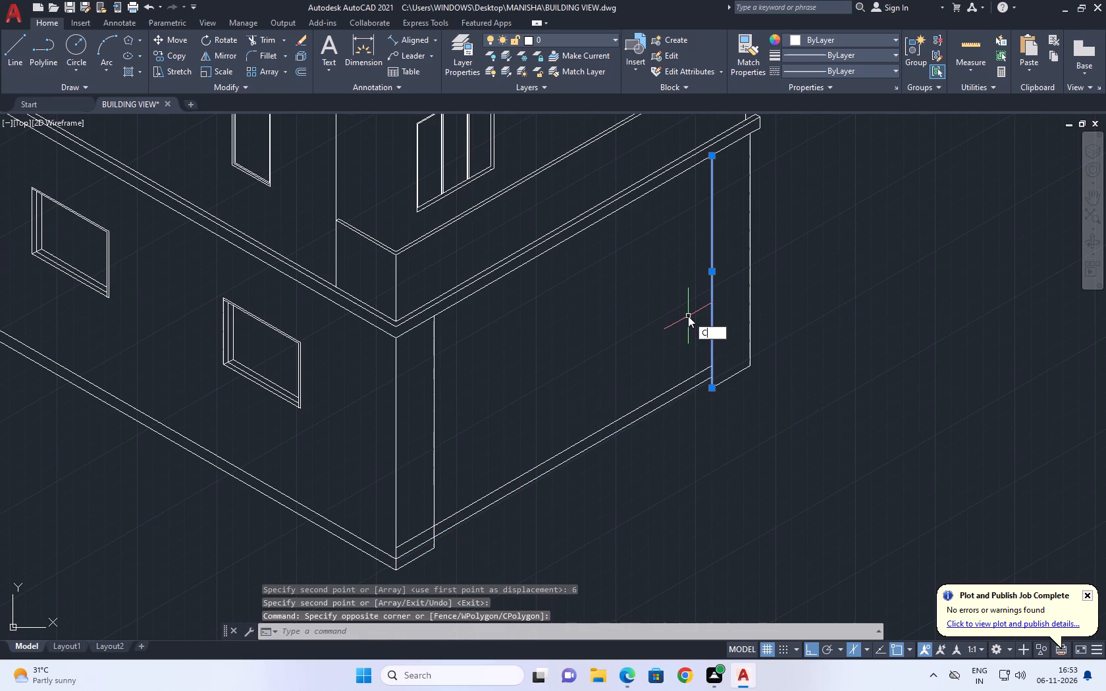
{"action": "type", "text": "O"}
{"action": "key", "text": "space"}
{"action": "left_click", "coordinate": [688, 316]}
{"action": "type", "text": "6"}
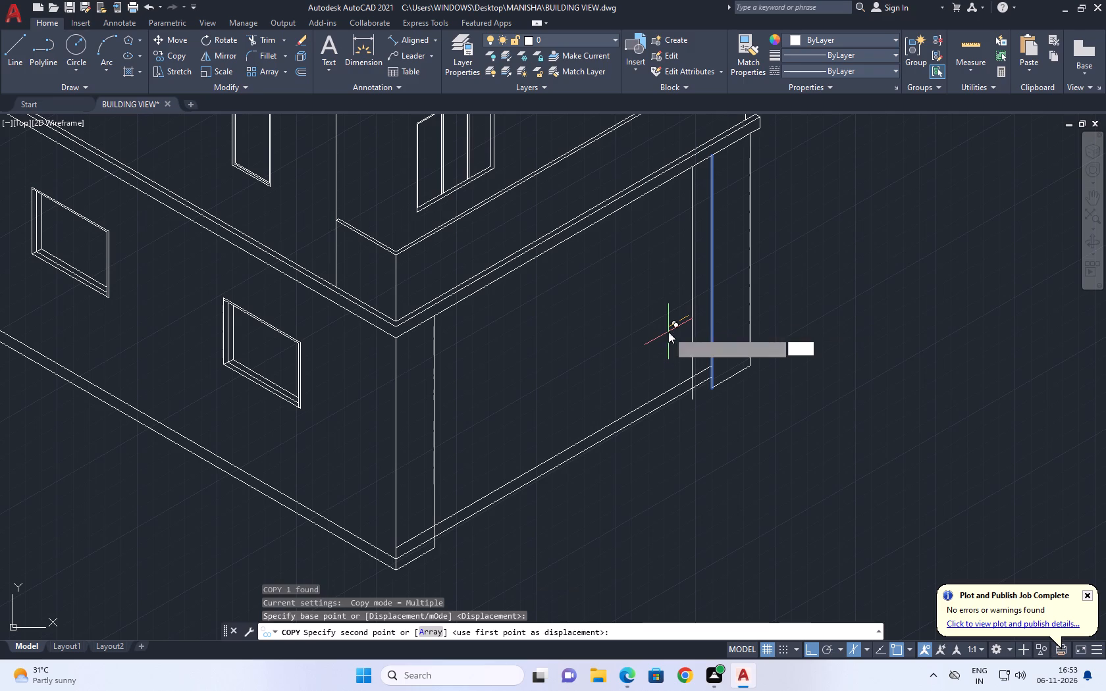
{"action": "key", "text": "space"}
{"action": "key", "text": "Escape"}
Trim the new jamb line below the floor line and the raised floor line's end between the jamb and far pier.
{"action": "type", "text": "TR"}
{"action": "key", "text": "space"}
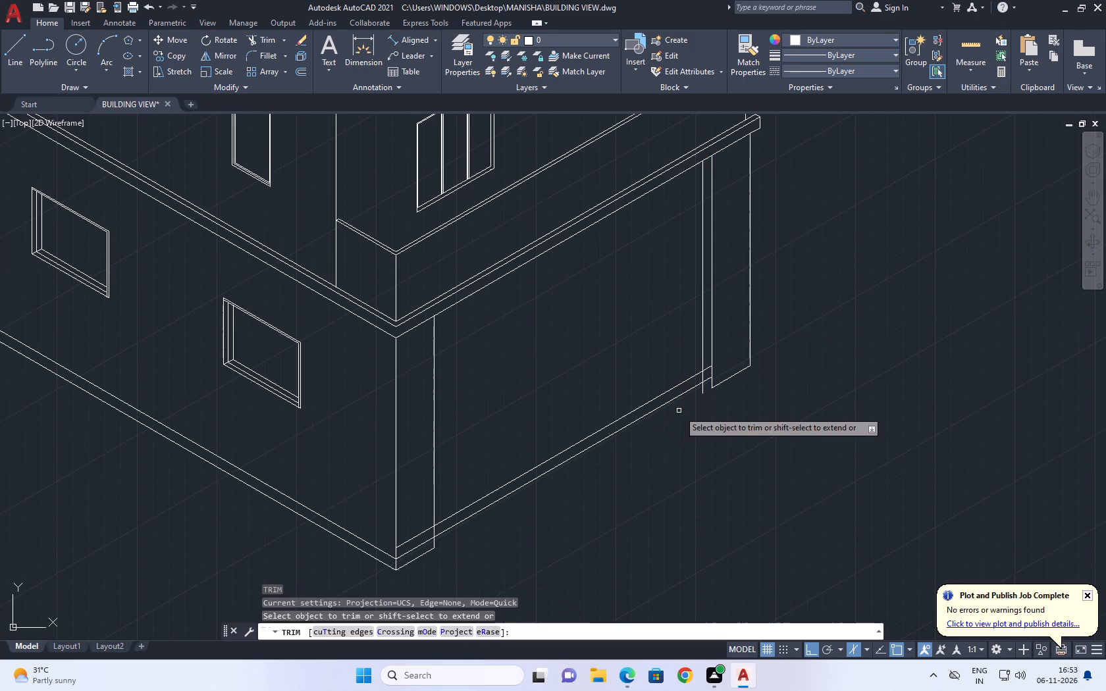
{"action": "scroll", "coordinate": [725, 369], "scroll_direction": "up", "scroll_amount": 2}
{"action": "left_click", "coordinate": [665, 418]}
{"action": "scroll", "coordinate": [670, 380], "scroll_direction": "up", "scroll_amount": 1}
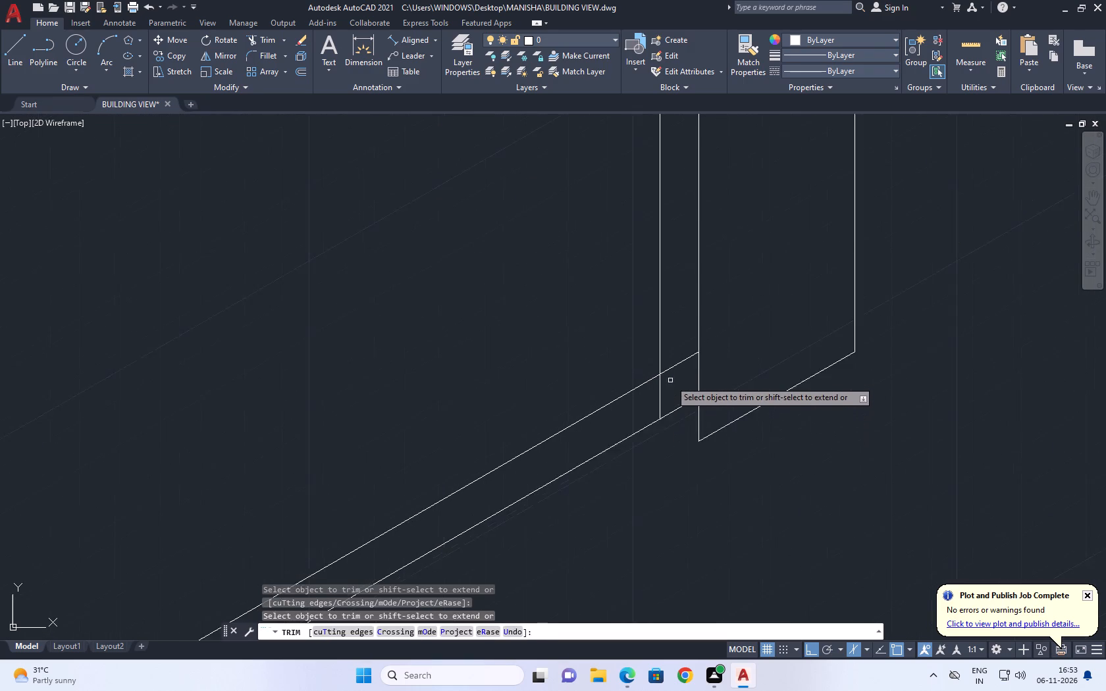
{"action": "scroll", "coordinate": [670, 380], "scroll_direction": "up", "scroll_amount": 1}
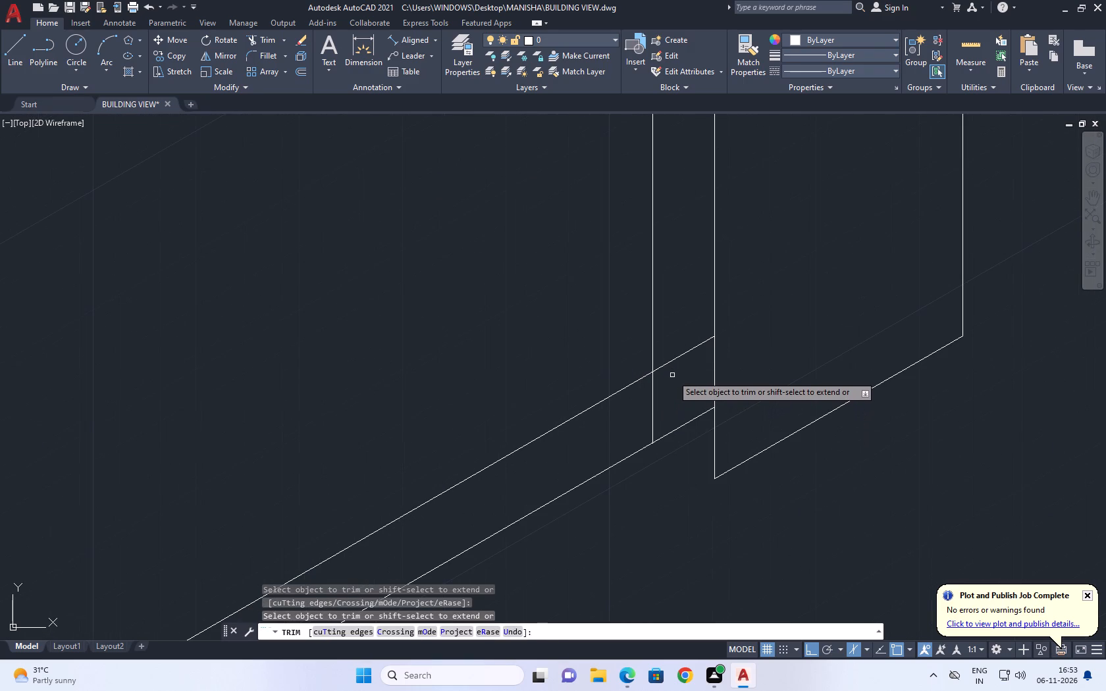
{"action": "left_click", "coordinate": [683, 348]}
{"action": "double_click", "coordinate": [654, 399]}
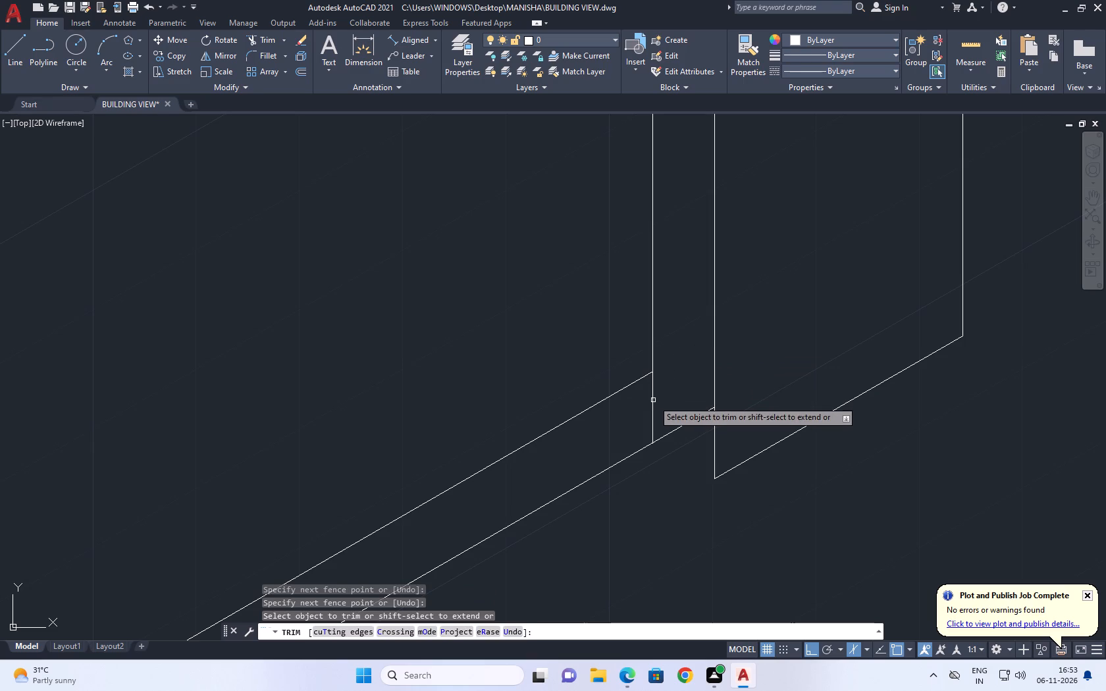
Trim the piece of the raised floor line that crosses the near corner pier.
{"action": "scroll", "coordinate": [673, 386], "scroll_direction": "down", "scroll_amount": 1}
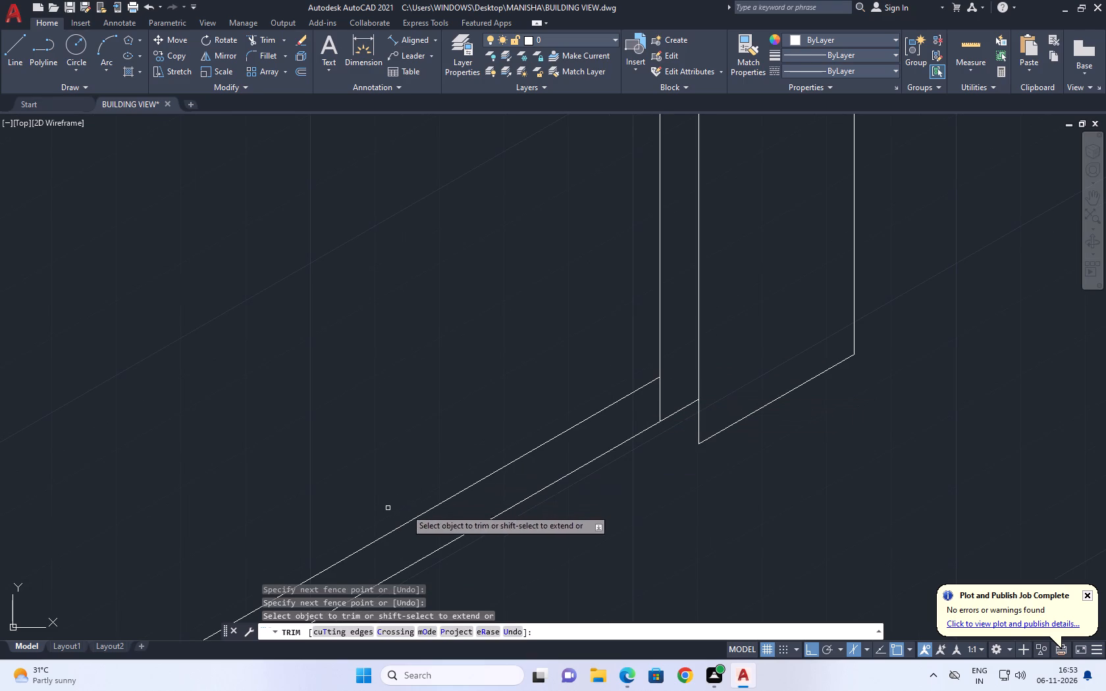
{"action": "middle_click_drag", "start_coordinate": [453, 502], "coordinate": [590, 399]}
{"action": "scroll", "coordinate": [797, 318], "scroll_direction": "up", "scroll_amount": 2}
{"action": "scroll", "coordinate": [796, 305], "scroll_direction": "down", "scroll_amount": 4}
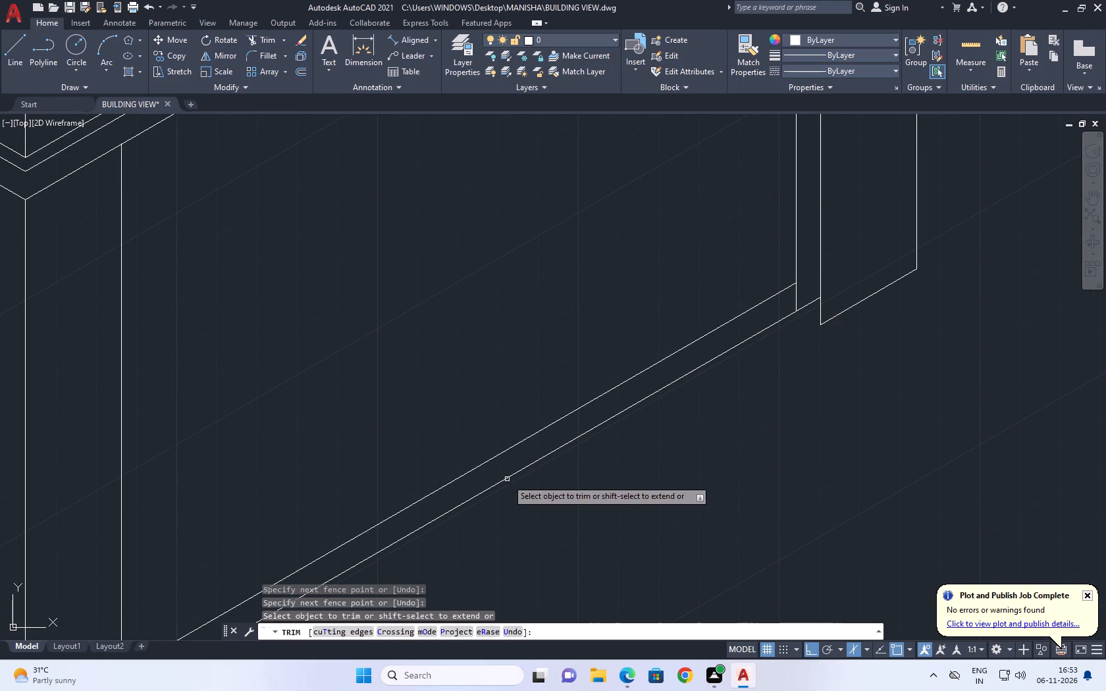
{"action": "middle_click_drag", "start_coordinate": [514, 486], "coordinate": [632, 355]}
{"action": "scroll", "coordinate": [612, 400], "scroll_direction": "down", "scroll_amount": 2}
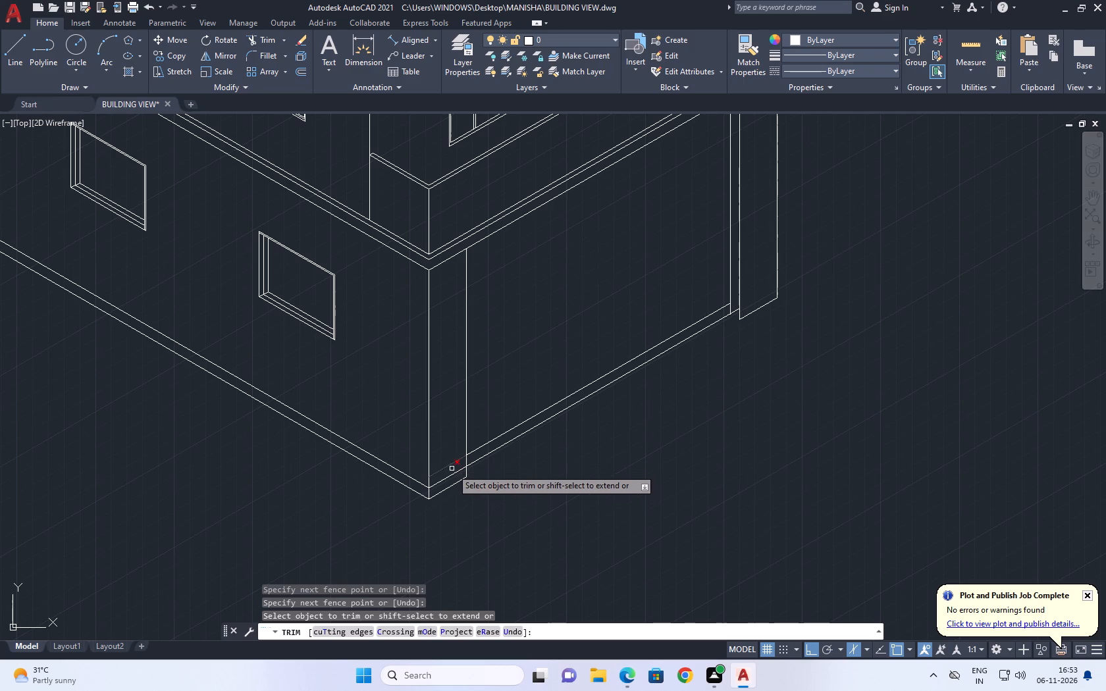
{"action": "left_click", "coordinate": [454, 465]}
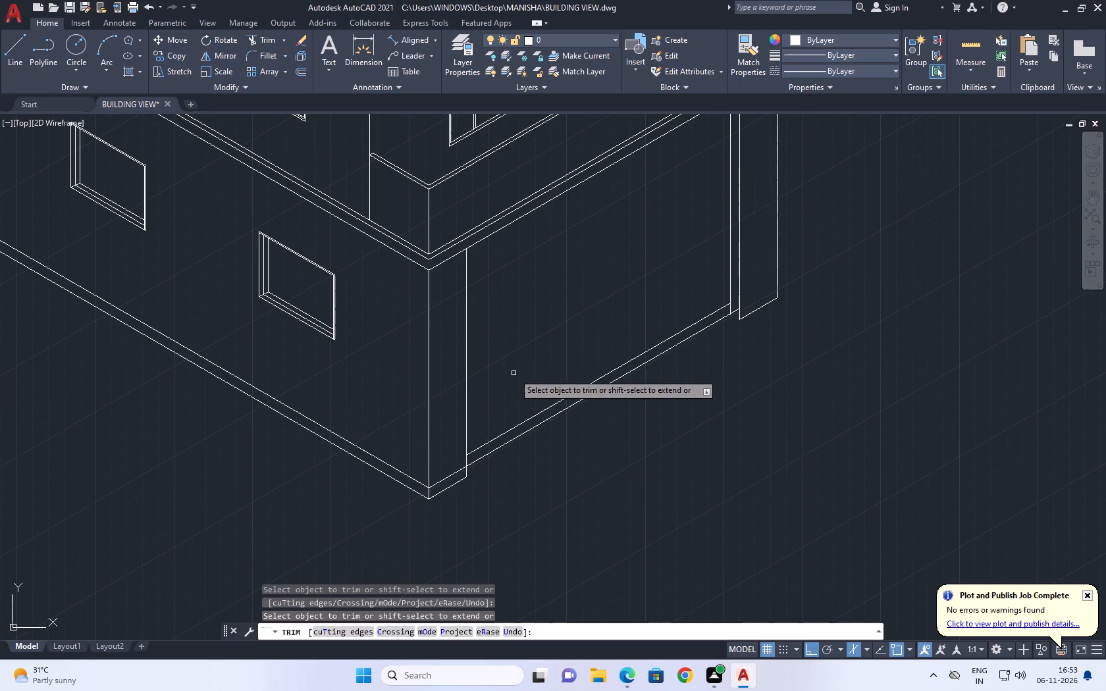
{"action": "right_click", "coordinate": [513, 372]}
{"action": "left_click", "coordinate": [544, 397]}
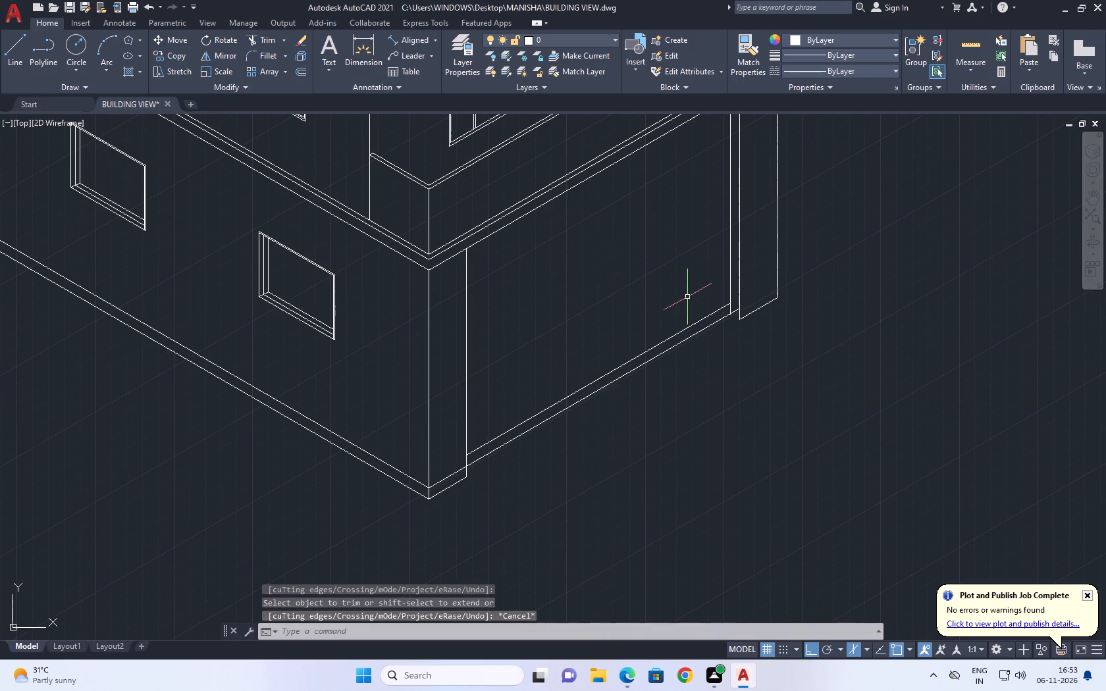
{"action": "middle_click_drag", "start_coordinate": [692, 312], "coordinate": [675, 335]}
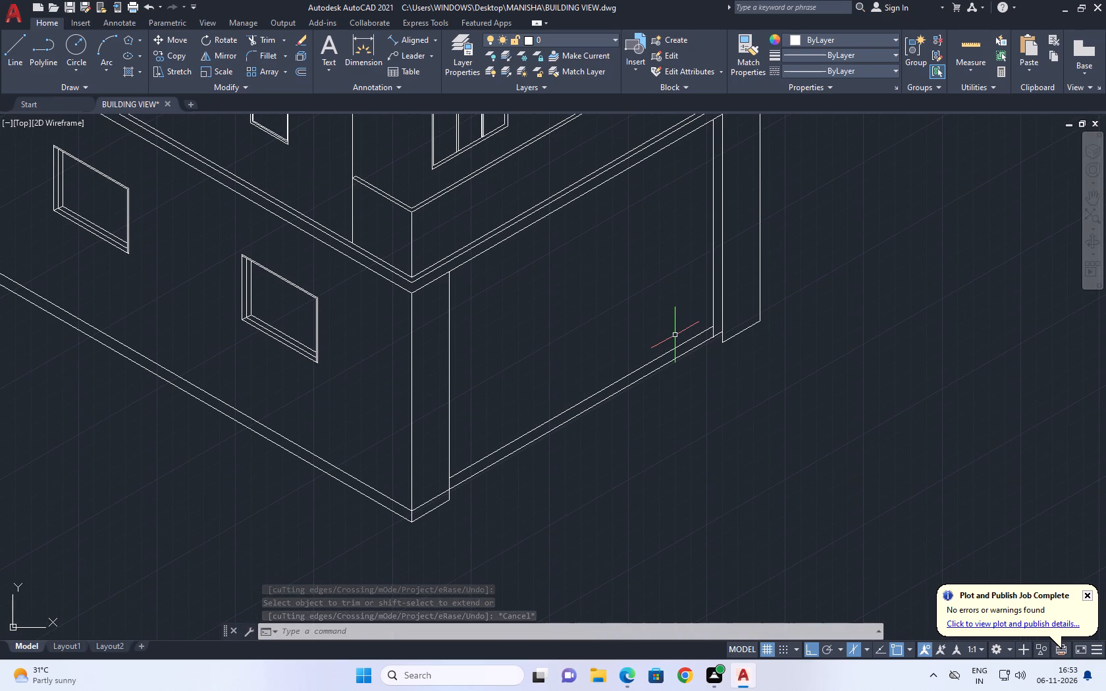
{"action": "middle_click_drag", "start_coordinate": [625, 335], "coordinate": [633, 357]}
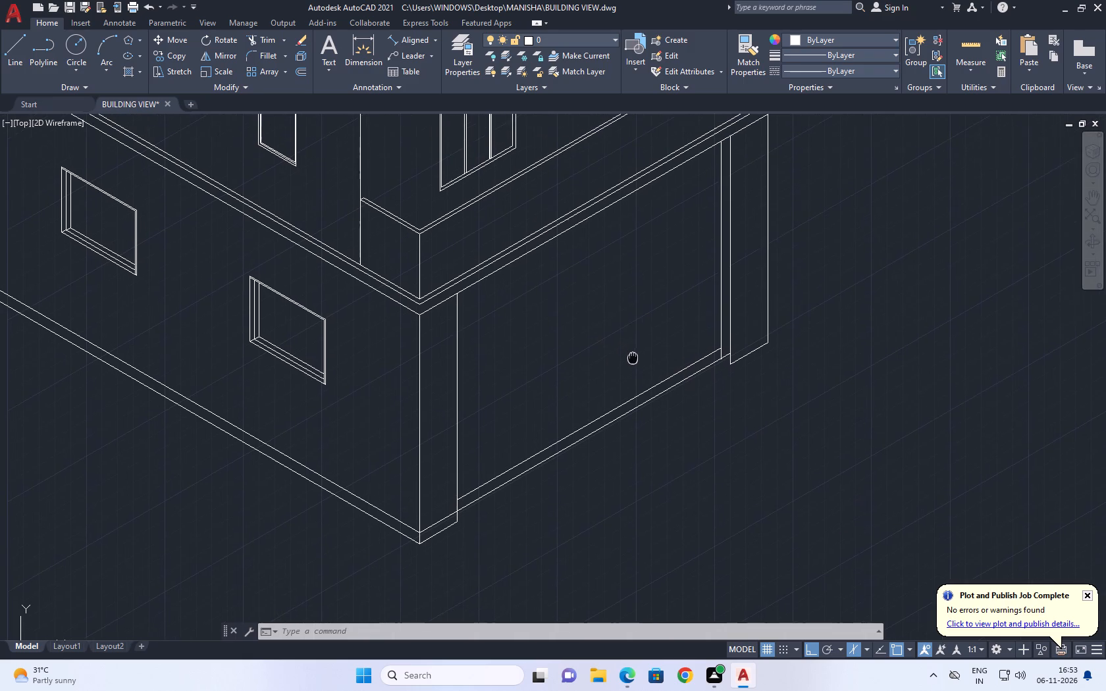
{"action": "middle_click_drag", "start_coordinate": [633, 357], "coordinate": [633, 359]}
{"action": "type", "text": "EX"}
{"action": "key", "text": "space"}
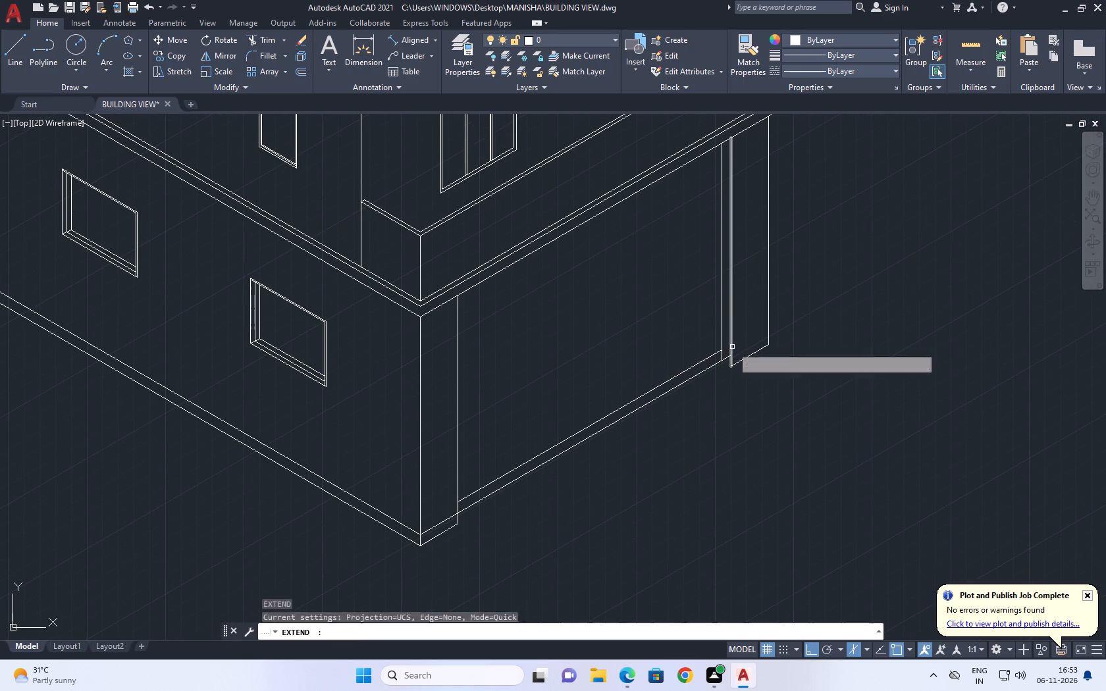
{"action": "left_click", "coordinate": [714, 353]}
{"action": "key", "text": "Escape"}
Trim the jamb line's short leftover piece between the raised floor line and the floor line below it.
{"action": "type", "text": "TR"}
{"action": "scroll", "coordinate": [726, 347], "scroll_direction": "up", "scroll_amount": 2}
{"action": "key", "text": "space"}
{"action": "left_click", "coordinate": [722, 361]}
{"action": "left_click", "coordinate": [708, 371]}
{"action": "key", "text": "space"}
{"action": "scroll", "coordinate": [732, 359], "scroll_direction": "down", "scroll_amount": 3}
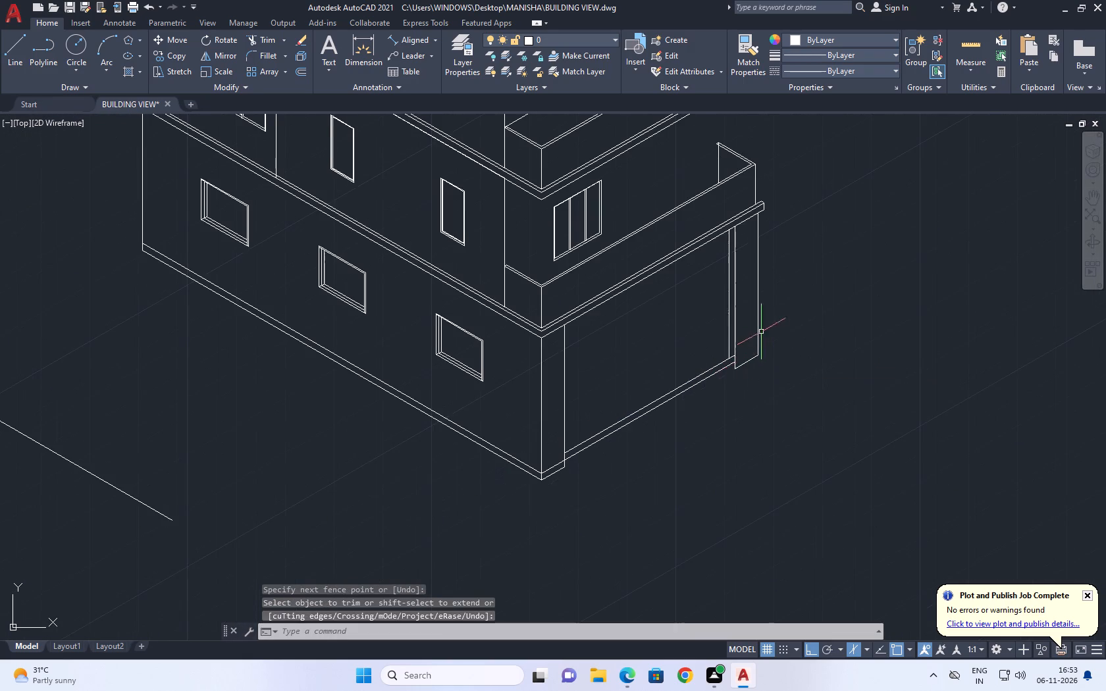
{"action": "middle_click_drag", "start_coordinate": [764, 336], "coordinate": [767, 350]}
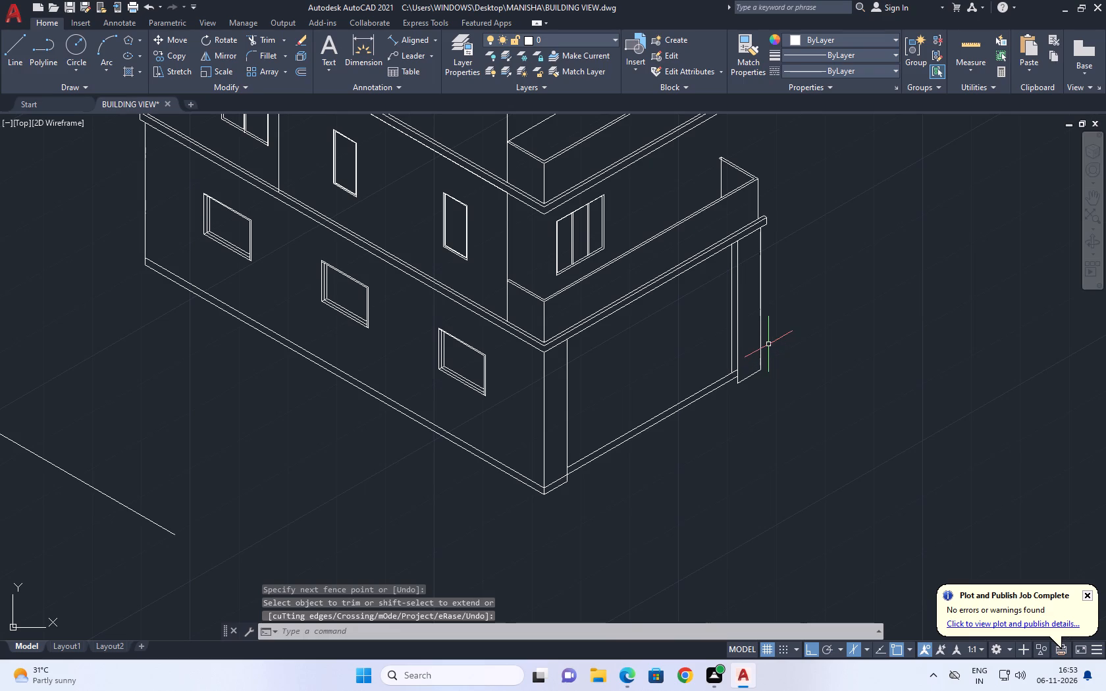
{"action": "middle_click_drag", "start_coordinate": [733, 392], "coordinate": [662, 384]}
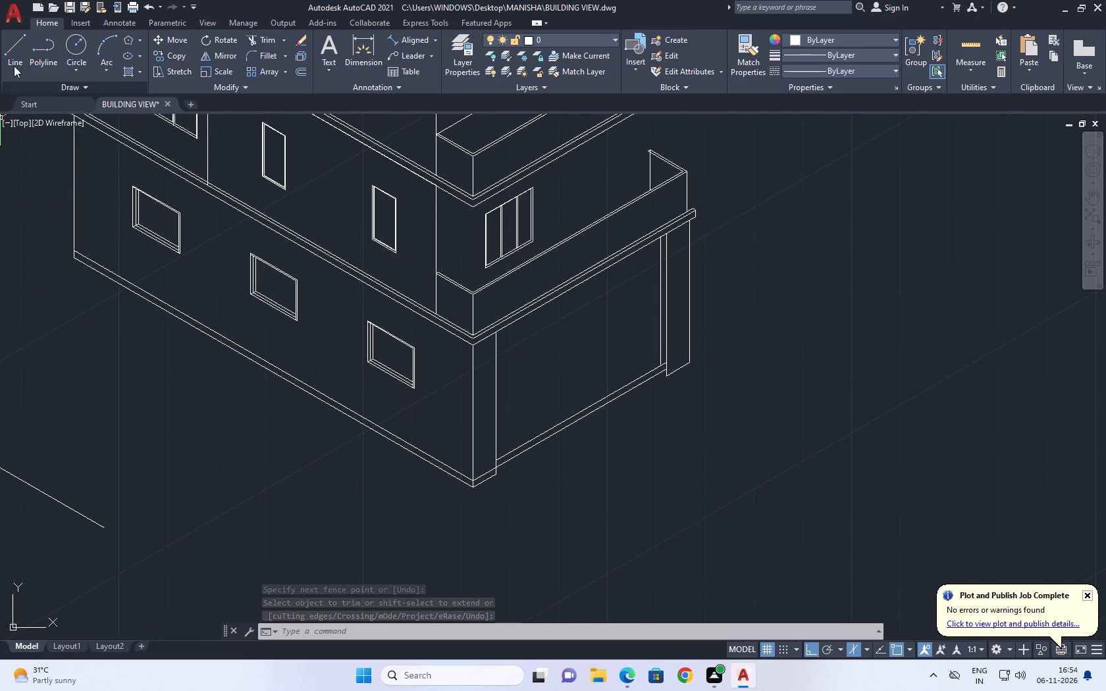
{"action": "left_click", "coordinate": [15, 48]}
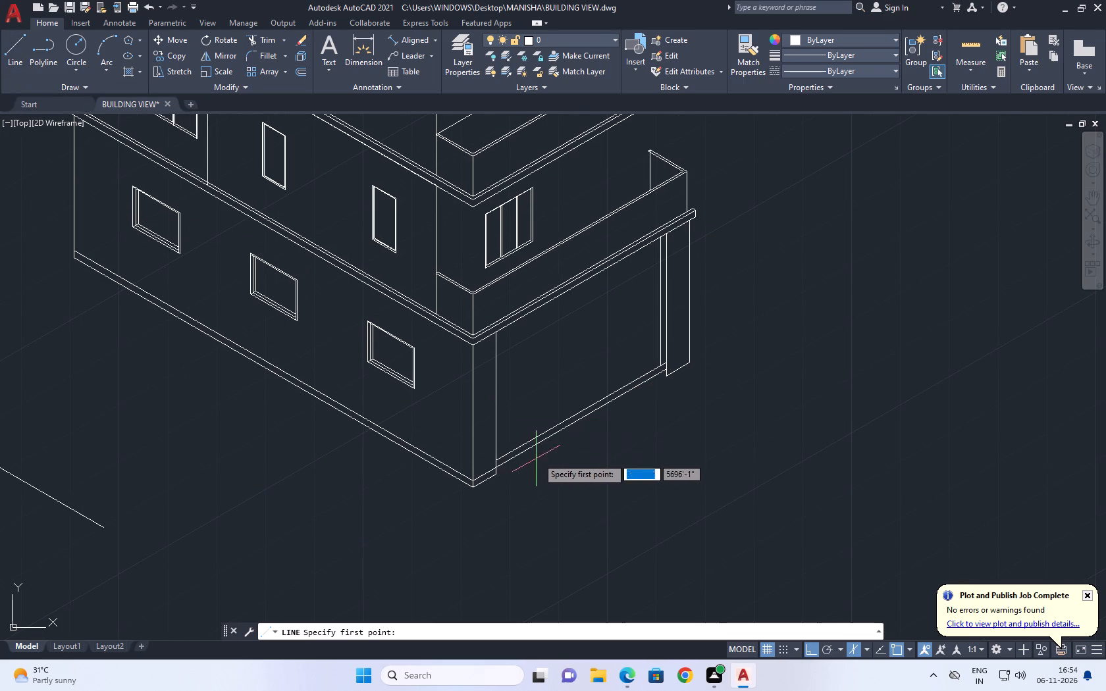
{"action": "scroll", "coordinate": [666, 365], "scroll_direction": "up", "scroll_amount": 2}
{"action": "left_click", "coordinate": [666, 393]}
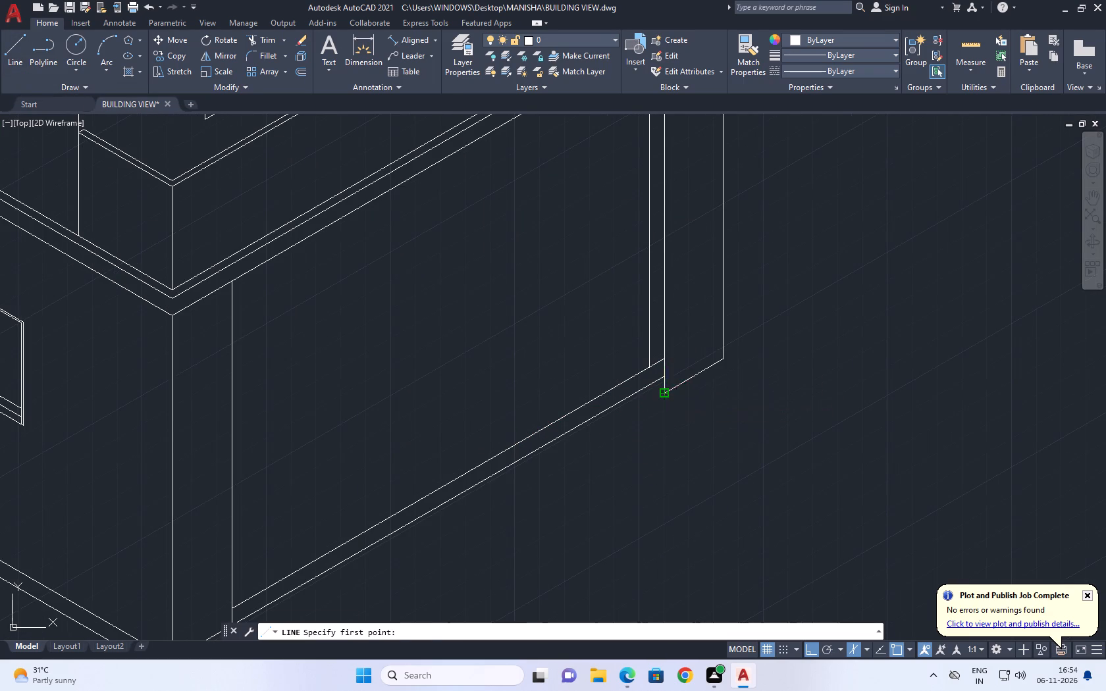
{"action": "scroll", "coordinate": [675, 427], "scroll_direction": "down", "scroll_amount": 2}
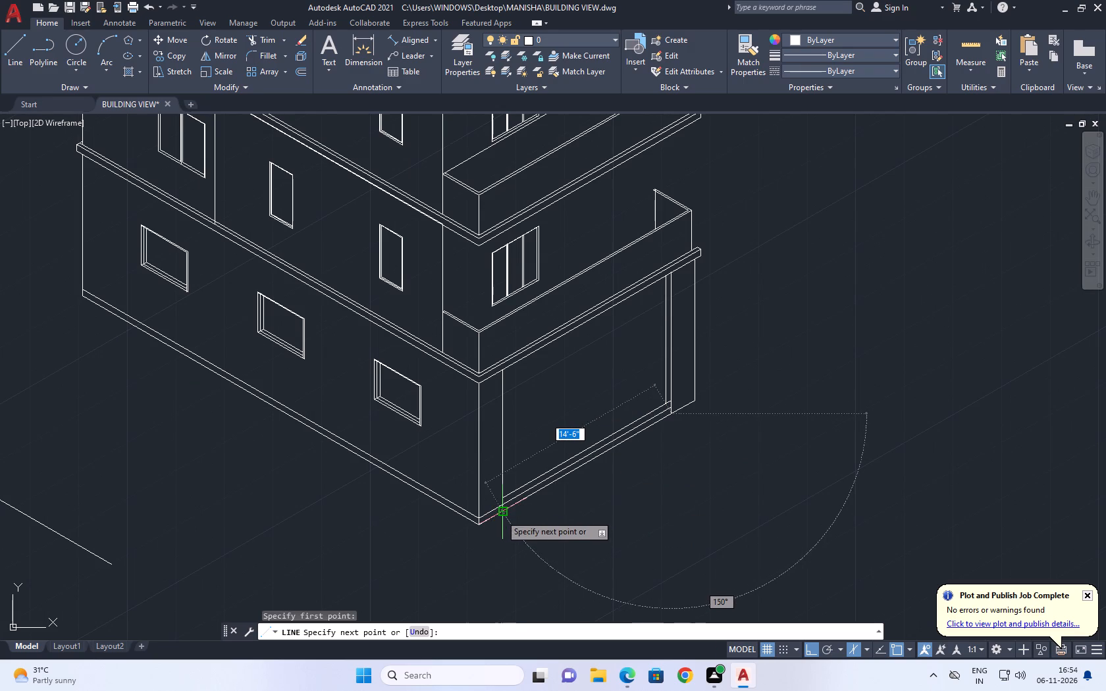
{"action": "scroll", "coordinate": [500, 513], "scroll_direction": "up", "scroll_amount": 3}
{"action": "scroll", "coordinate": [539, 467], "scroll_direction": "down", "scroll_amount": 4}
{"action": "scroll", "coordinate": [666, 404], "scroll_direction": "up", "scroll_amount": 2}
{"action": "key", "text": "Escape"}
Copy the far pier's bottom edge straight up to the end of the opening's lower floor line.
{"action": "scroll", "coordinate": [621, 425], "scroll_direction": "up", "scroll_amount": 2}
{"action": "left_click", "coordinate": [614, 419]}
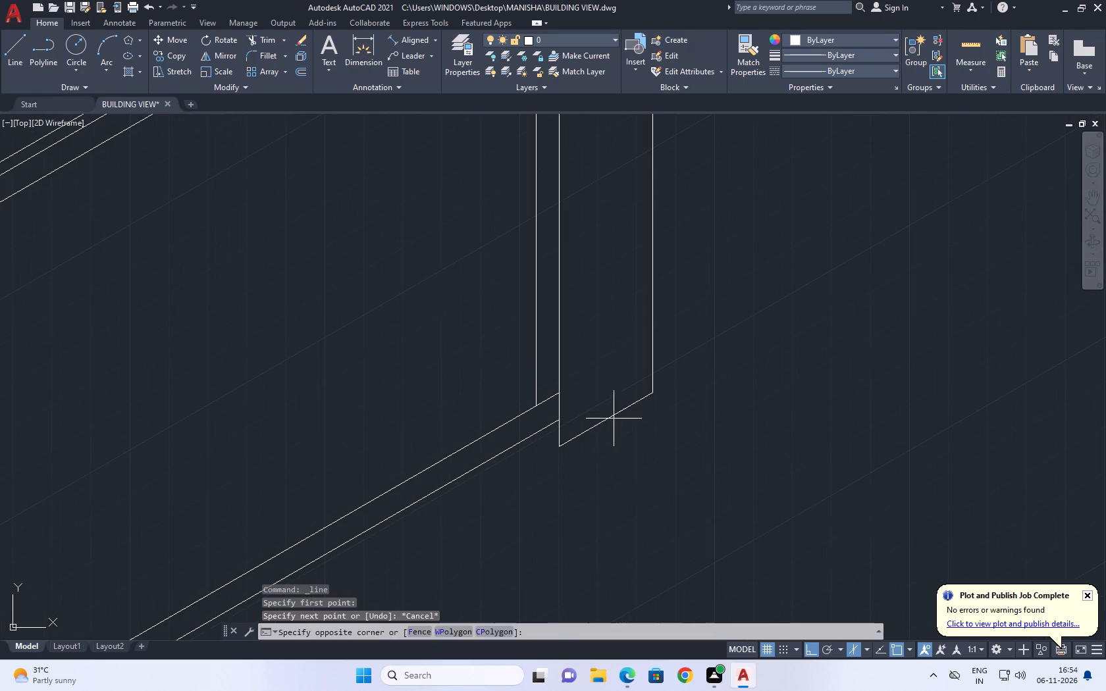
{"action": "left_click", "coordinate": [602, 402]}
{"action": "type", "text": "CO"}
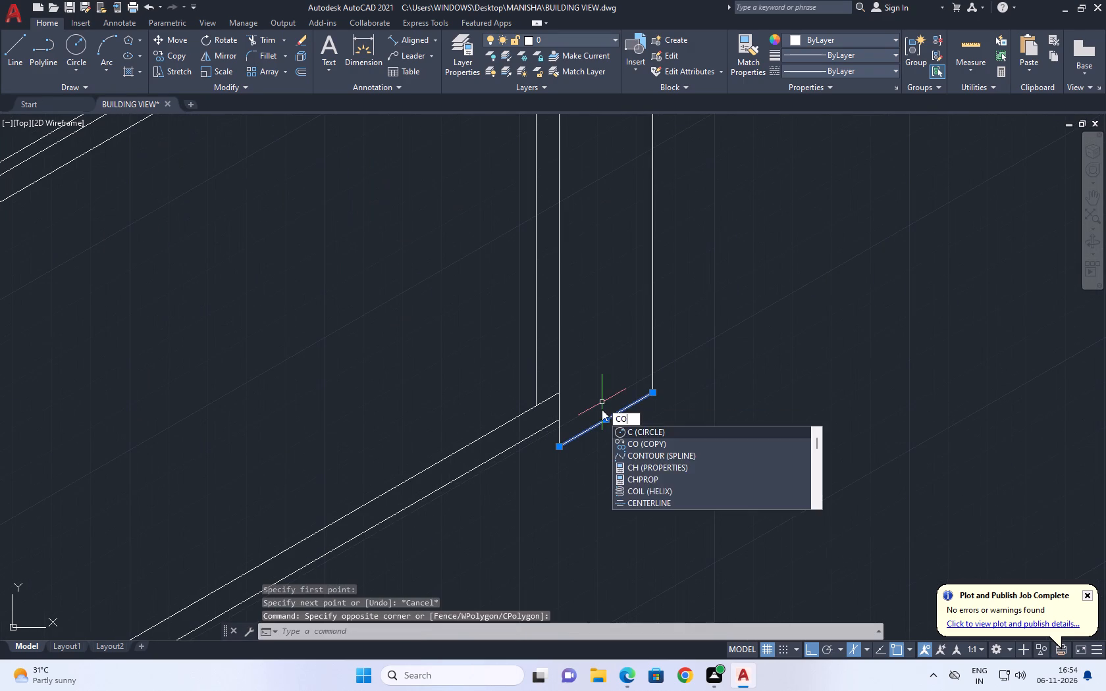
{"action": "key", "text": "space"}
{"action": "left_click", "coordinate": [560, 445]}
{"action": "left_click", "coordinate": [557, 422]}
{"action": "key", "text": "Escape"}
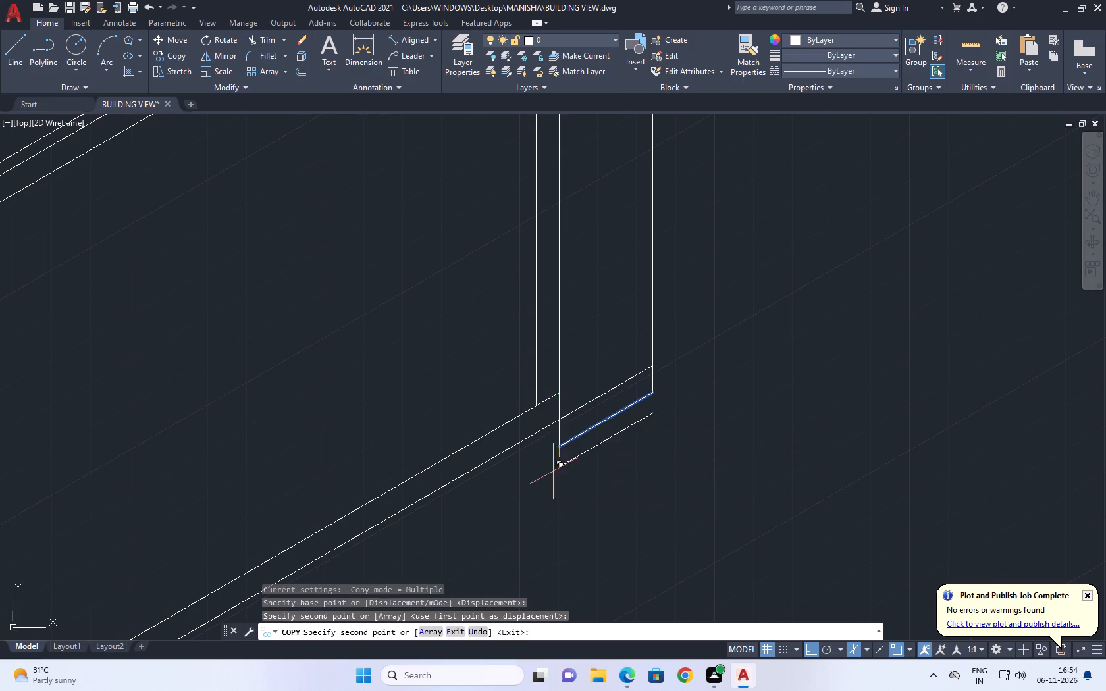
Draw a line 6 inches up the far pier's outer edge from the copied line's end, continuing with a long ground line away from the building.
{"action": "scroll", "coordinate": [661, 428], "scroll_direction": "down", "scroll_amount": 4}
{"action": "middle_click_drag", "start_coordinate": [695, 400], "coordinate": [602, 465]}
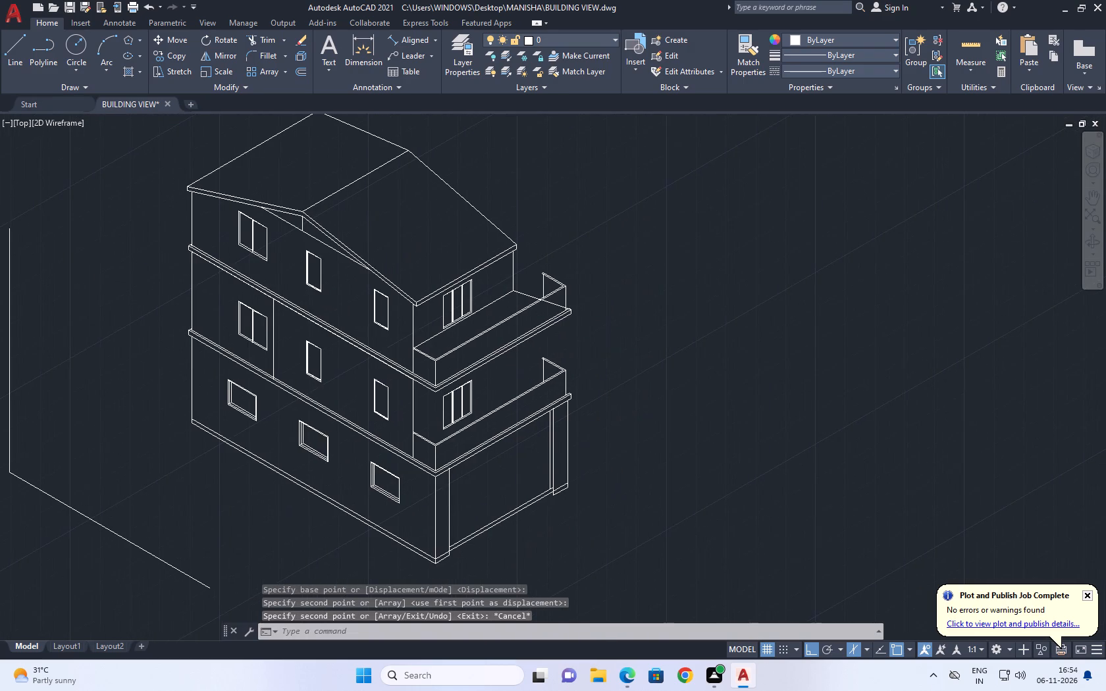
{"action": "middle_click_drag", "start_coordinate": [612, 440], "coordinate": [581, 471]}
{"action": "key", "text": "l"}
{"action": "key", "text": "space"}
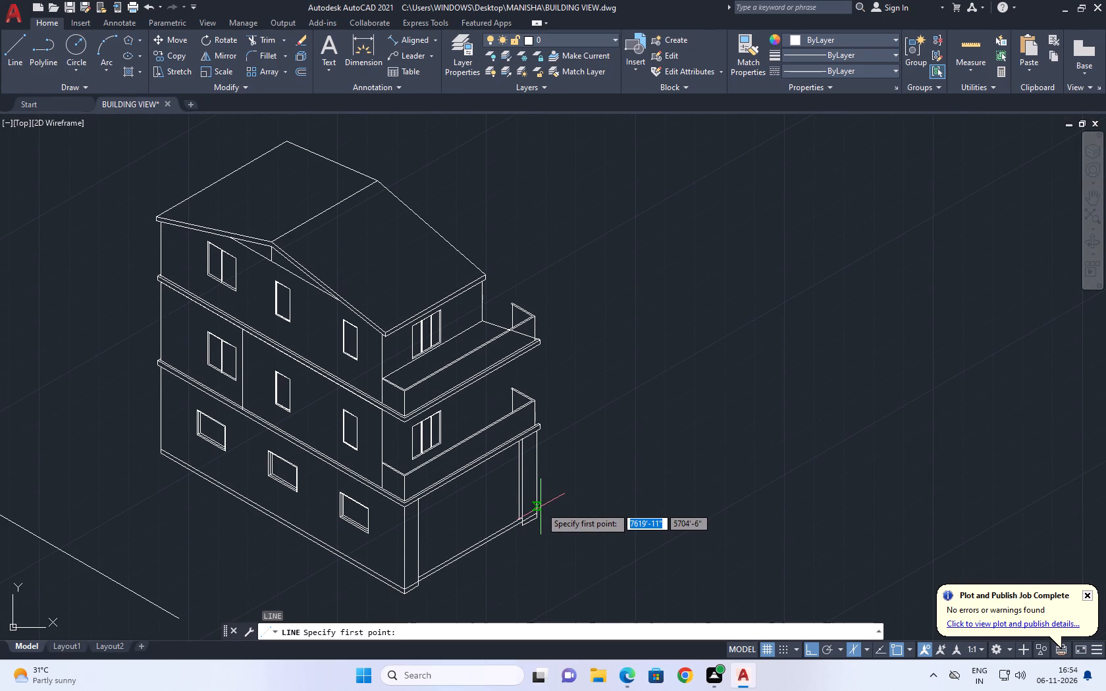
{"action": "scroll", "coordinate": [539, 515], "scroll_direction": "up", "scroll_amount": 3}
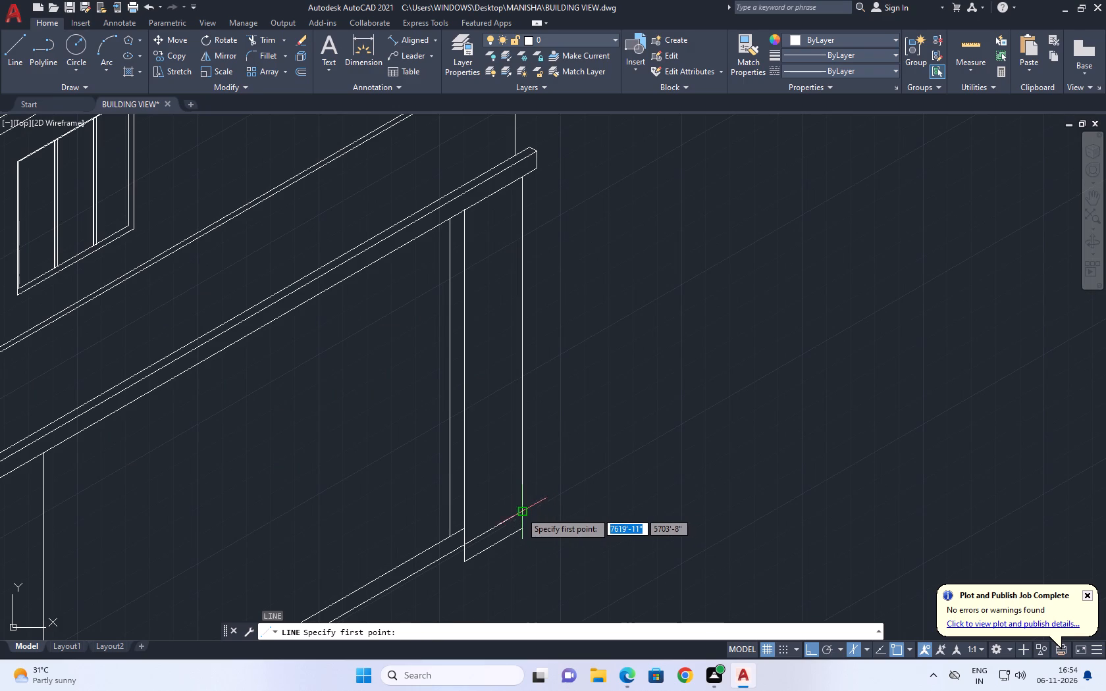
{"action": "left_click", "coordinate": [520, 512]}
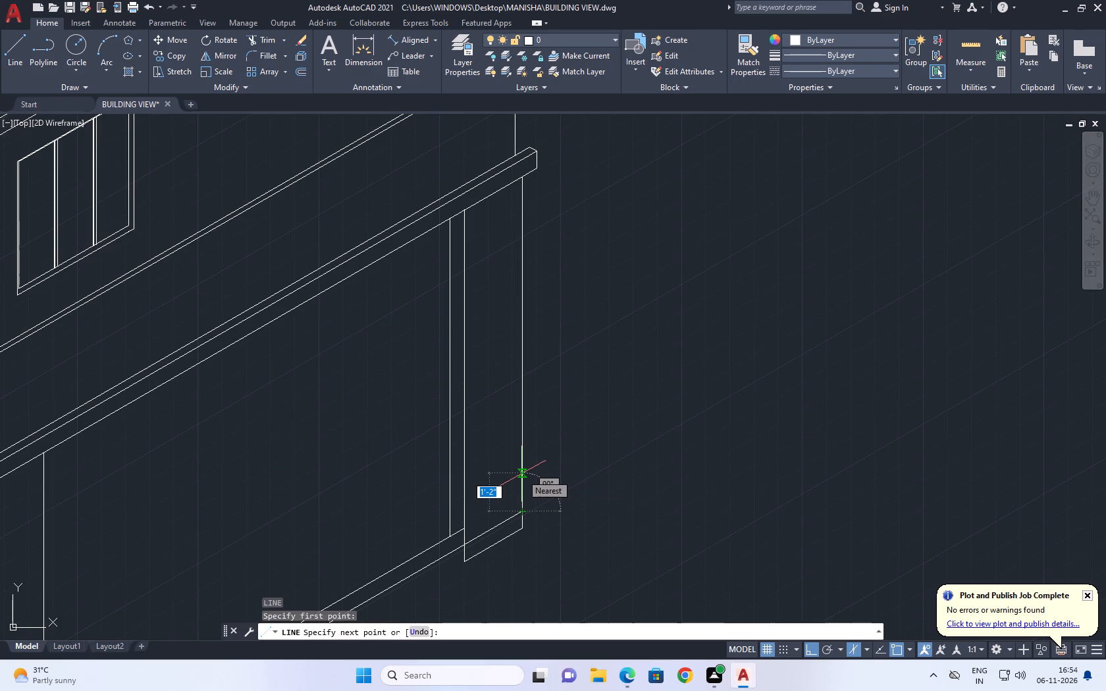
{"action": "type", "text": "6"}
{"action": "key", "text": "space"}
{"action": "scroll", "coordinate": [625, 425], "scroll_direction": "down", "scroll_amount": 3}
{"action": "middle_click_drag", "start_coordinate": [665, 332], "coordinate": [557, 461]}
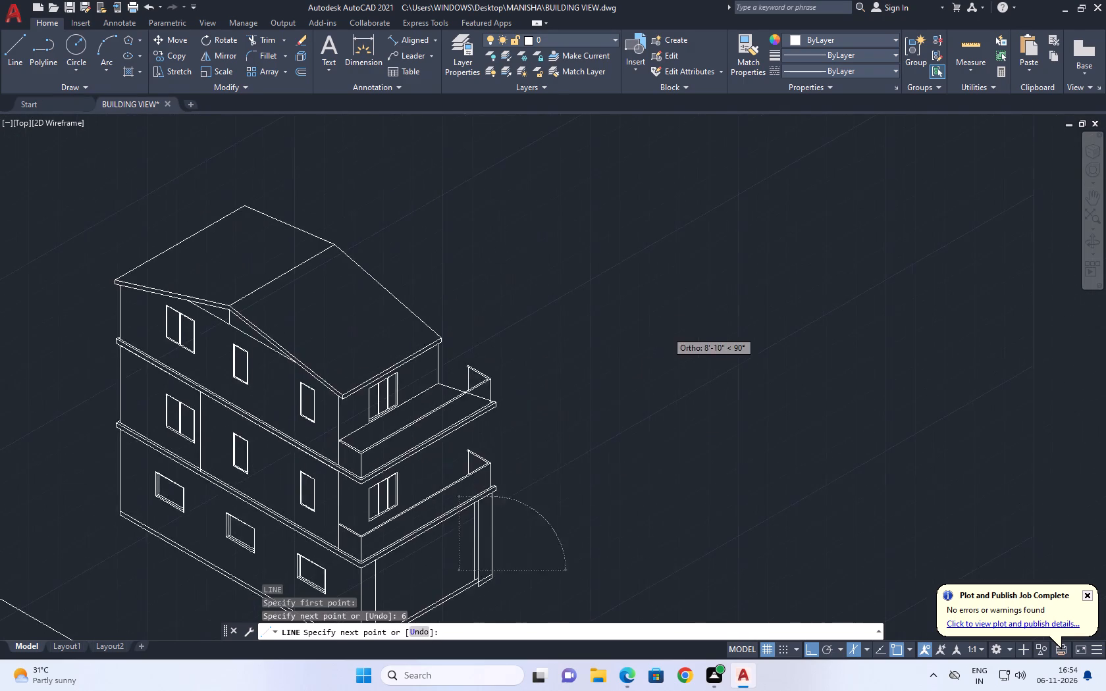
{"action": "scroll", "coordinate": [546, 460], "scroll_direction": "down", "scroll_amount": 1}
{"action": "left_click", "coordinate": [737, 379]}
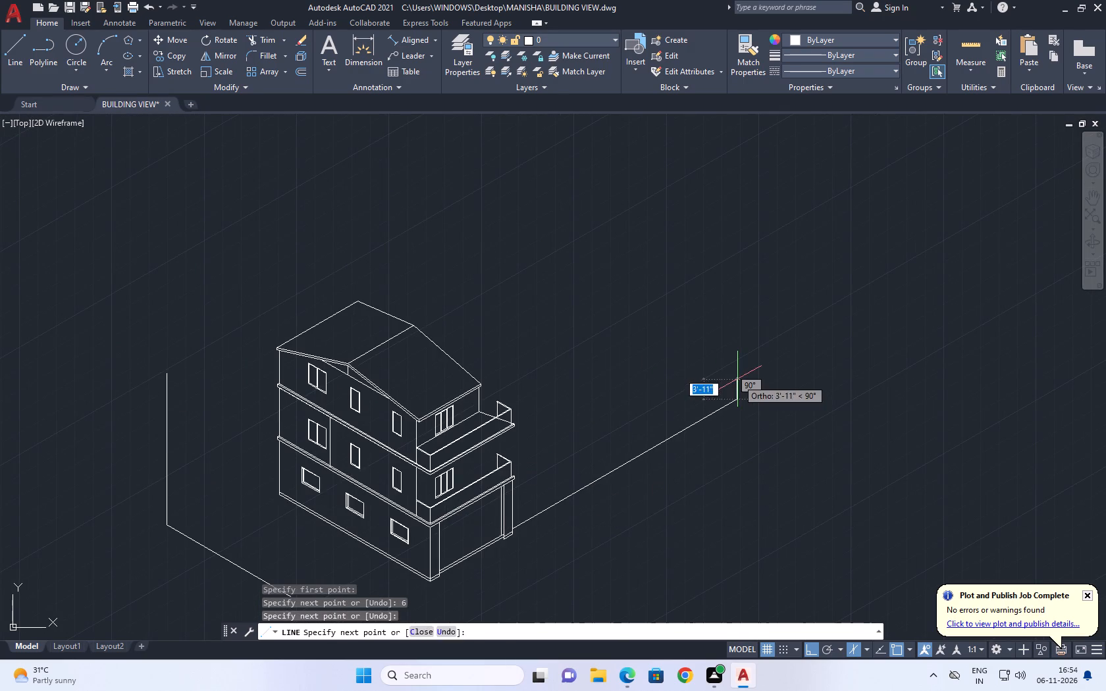
{"action": "key", "text": "space"}
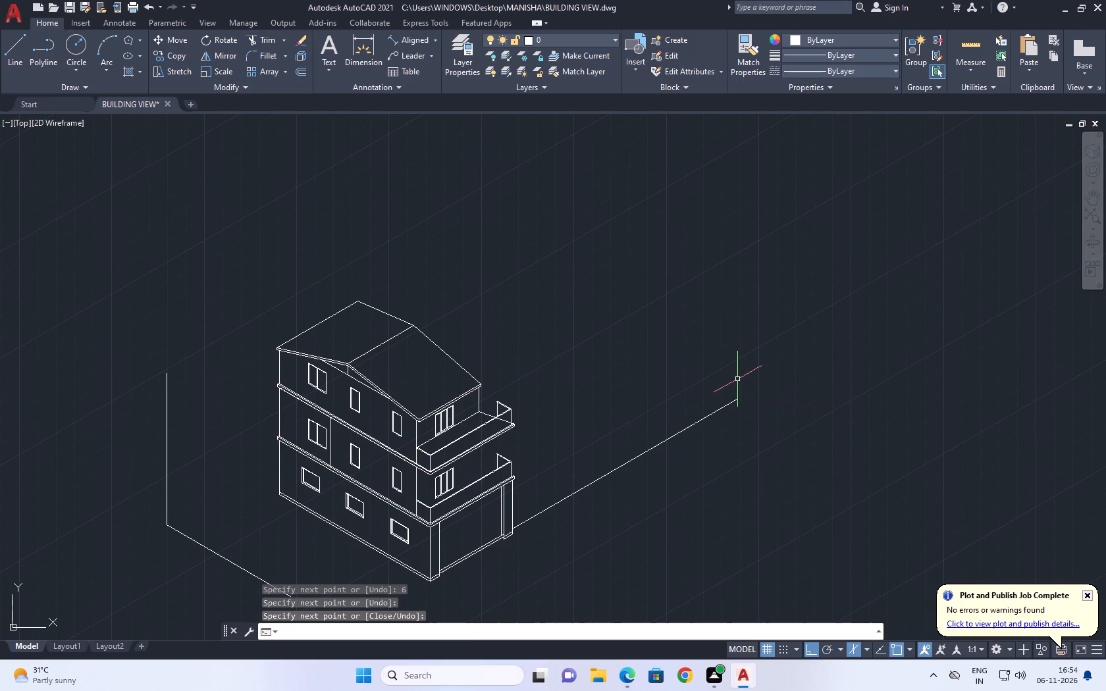
Select the building's roof, both balconies with their front ledges, and the vertical edges of the ground-floor piers.
{"action": "scroll", "coordinate": [729, 408], "scroll_direction": "down", "scroll_amount": 1}
{"action": "middle_click_drag", "start_coordinate": [521, 575], "coordinate": [564, 537]}
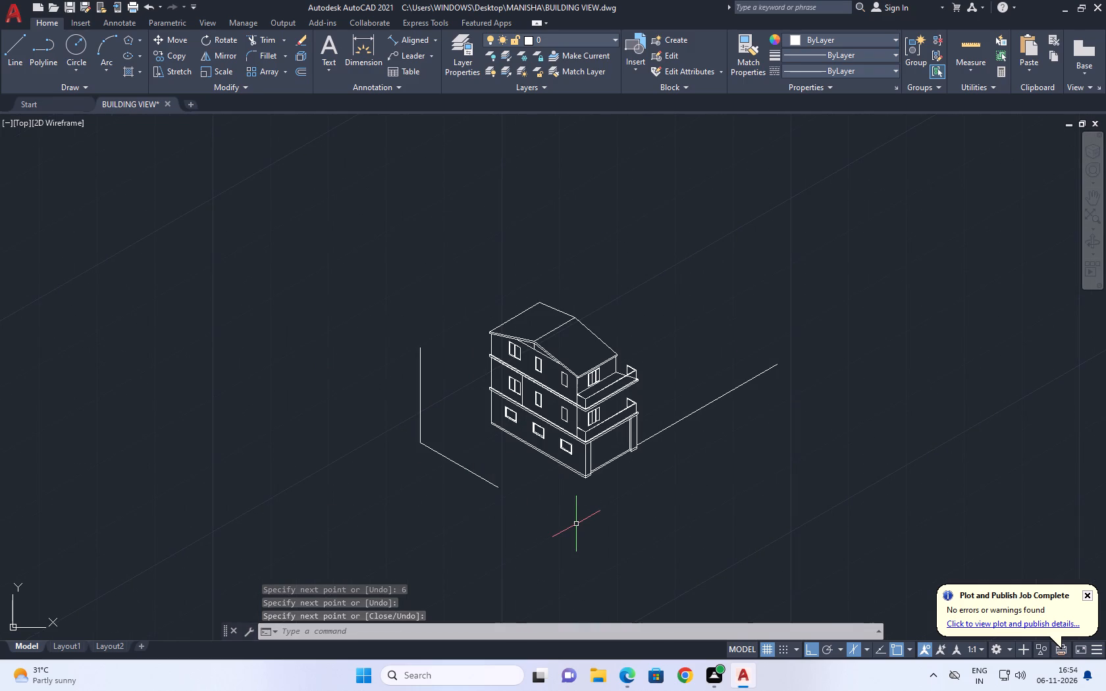
{"action": "scroll", "coordinate": [597, 414], "scroll_direction": "up", "scroll_amount": 2}
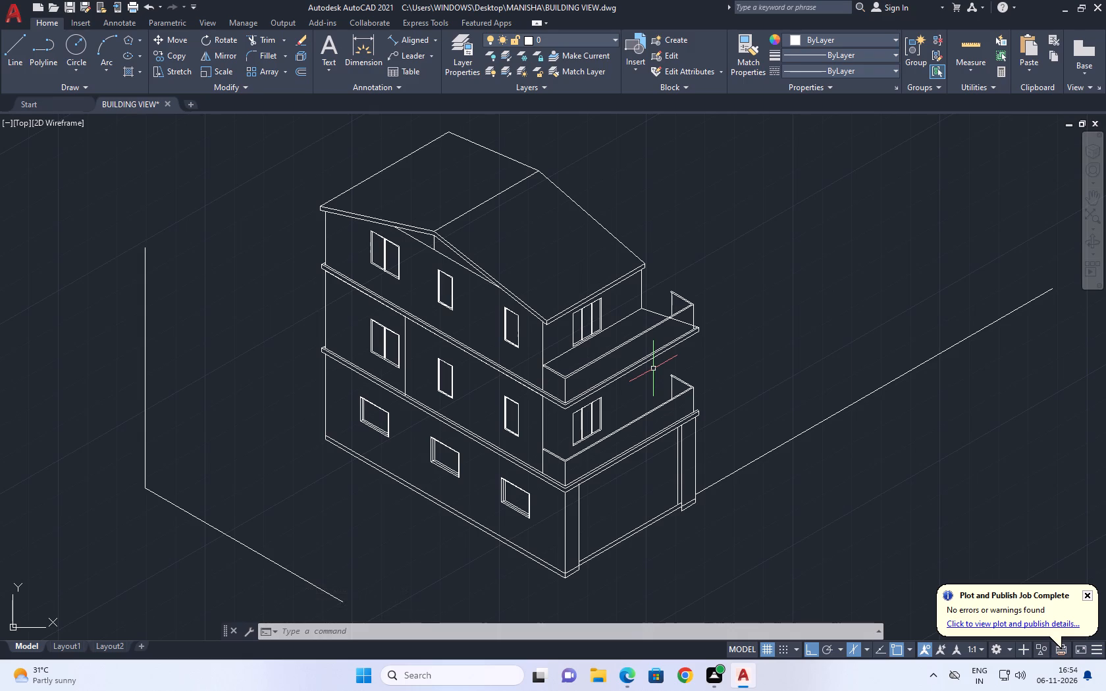
{"action": "left_click", "coordinate": [741, 242]}
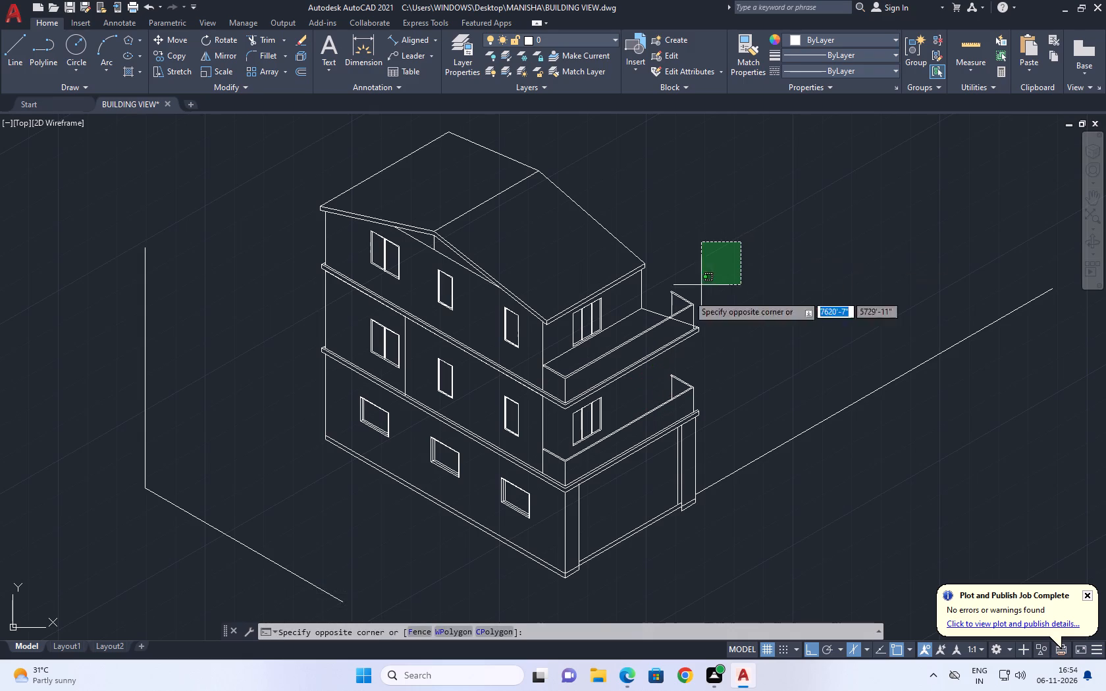
{"action": "left_click", "coordinate": [498, 403]}
{"action": "left_click", "coordinate": [711, 403]}
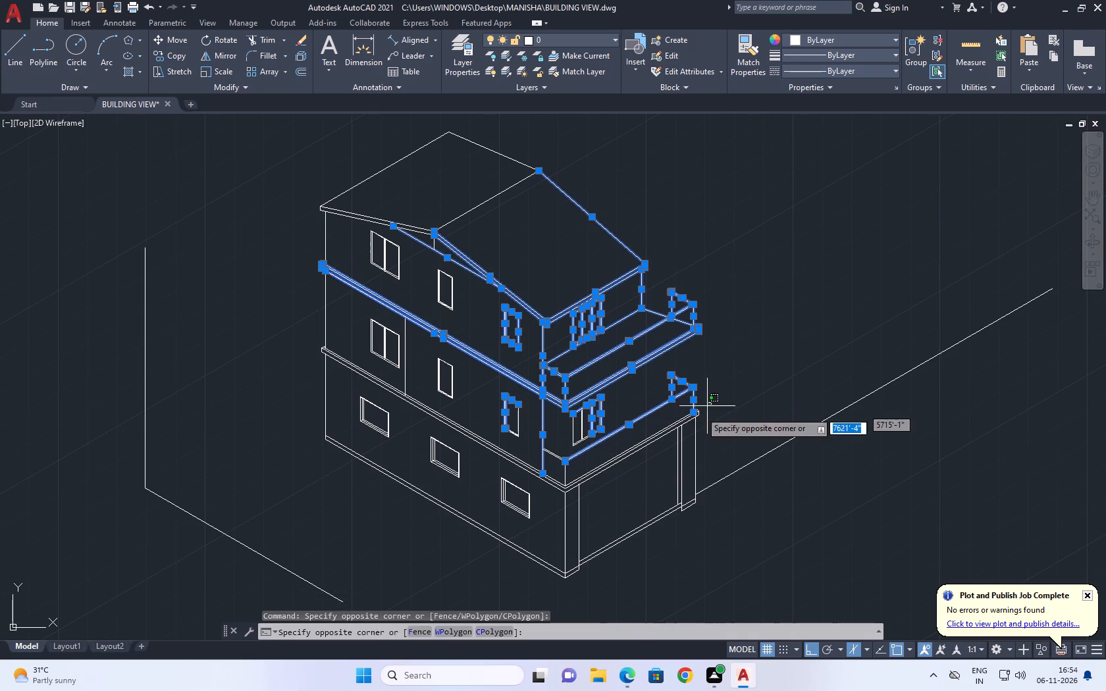
{"action": "left_click", "coordinate": [623, 445]}
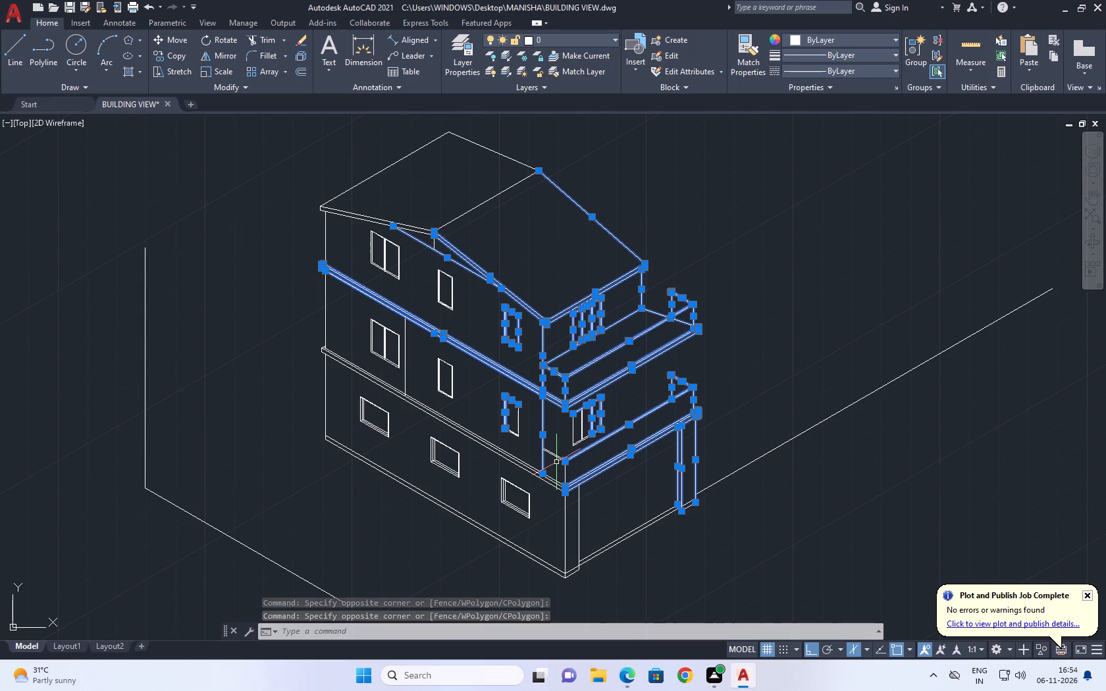
{"action": "left_click_drag", "start_coordinate": [596, 512], "coordinate": [573, 514]}
{"action": "left_click_drag", "start_coordinate": [527, 492], "coordinate": [524, 486]}
{"action": "left_click", "coordinate": [598, 163]}
{"action": "left_click", "coordinate": [347, 217]}
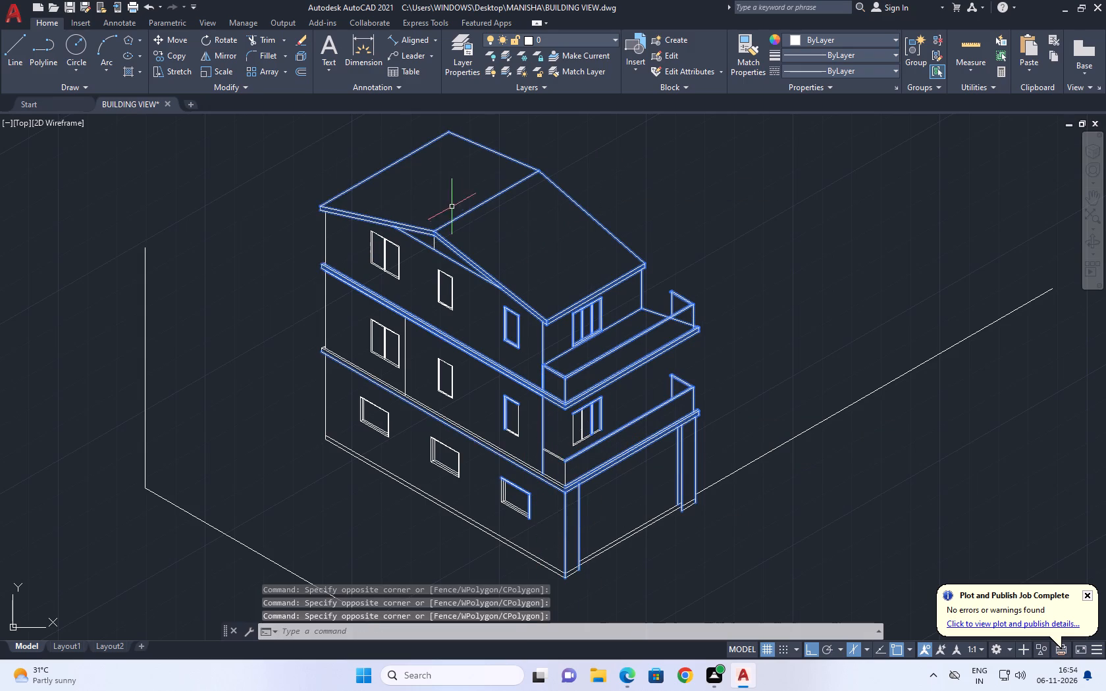
Add the long side wall's edges, windows and base lines to the selection, including the ground-floor window nearest the corner.
{"action": "middle_click_drag", "start_coordinate": [484, 247], "coordinate": [512, 269]}
{"action": "left_click", "coordinate": [635, 169]}
{"action": "left_click", "coordinate": [278, 345]}
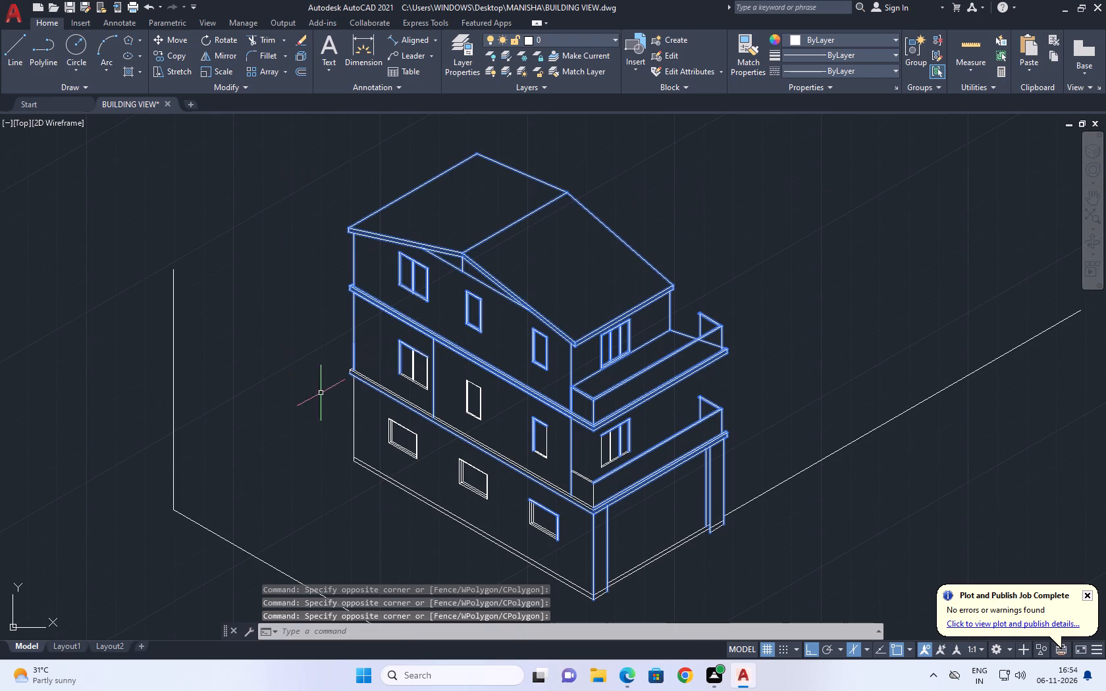
{"action": "middle_click_drag", "start_coordinate": [463, 506], "coordinate": [494, 410]}
{"action": "left_click_drag", "start_coordinate": [560, 484], "coordinate": [558, 492]}
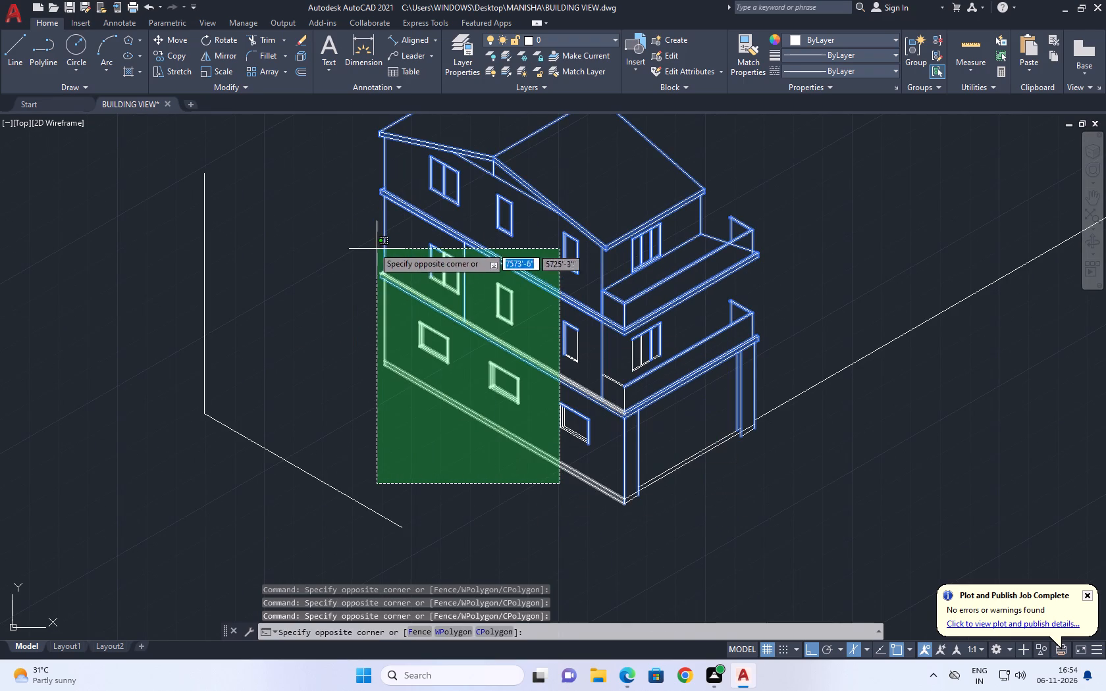
{"action": "left_click", "coordinate": [371, 245]}
{"action": "scroll", "coordinate": [587, 436], "scroll_direction": "up", "scroll_amount": 2}
{"action": "left_click", "coordinate": [760, 386]}
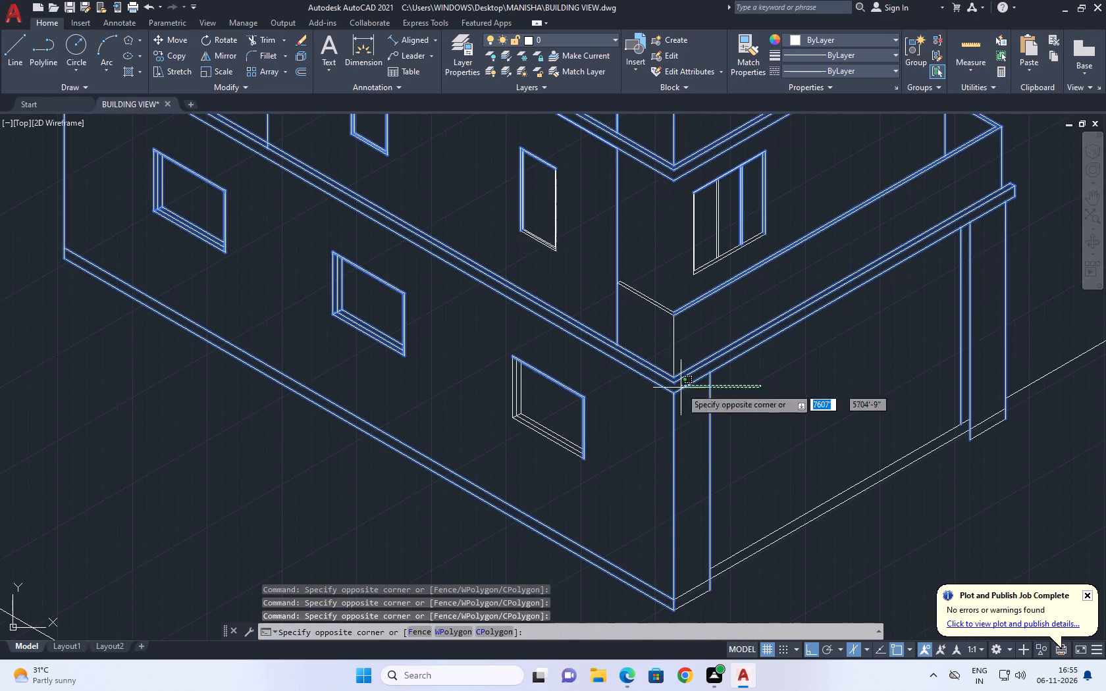
{"action": "left_click", "coordinate": [463, 448]}
Add the lower balcony's corner lines and the remaining lines of the front and side windows beside it to the selection.
{"action": "middle_click_drag", "start_coordinate": [719, 408], "coordinate": [478, 480]}
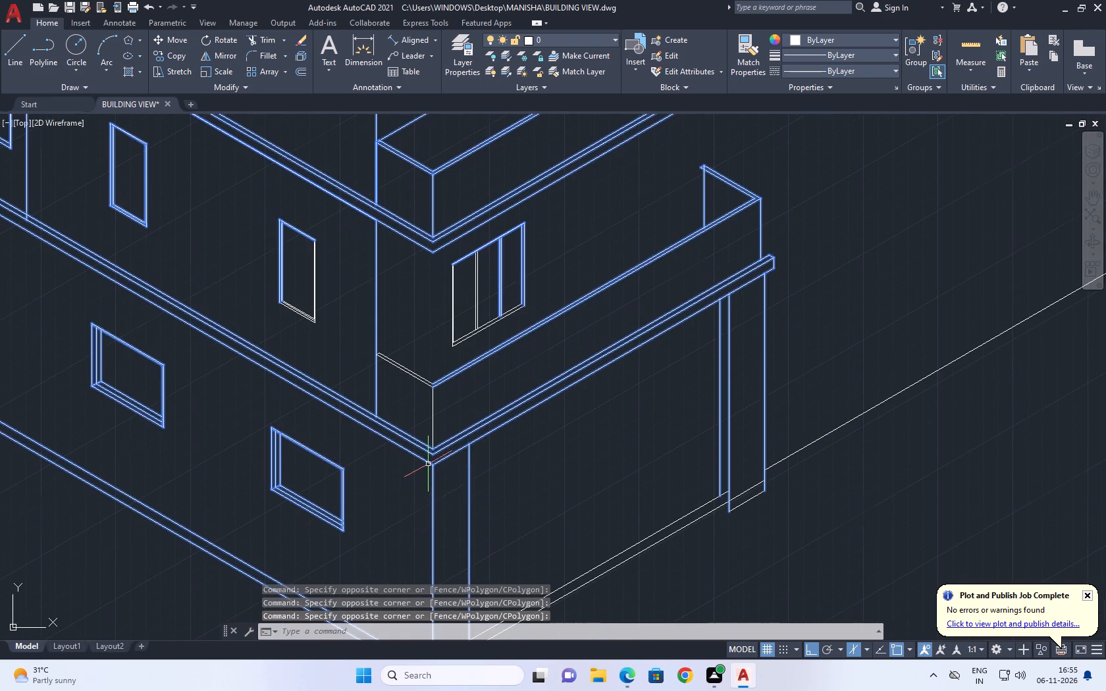
{"action": "scroll", "coordinate": [428, 465], "scroll_direction": "up", "scroll_amount": 1}
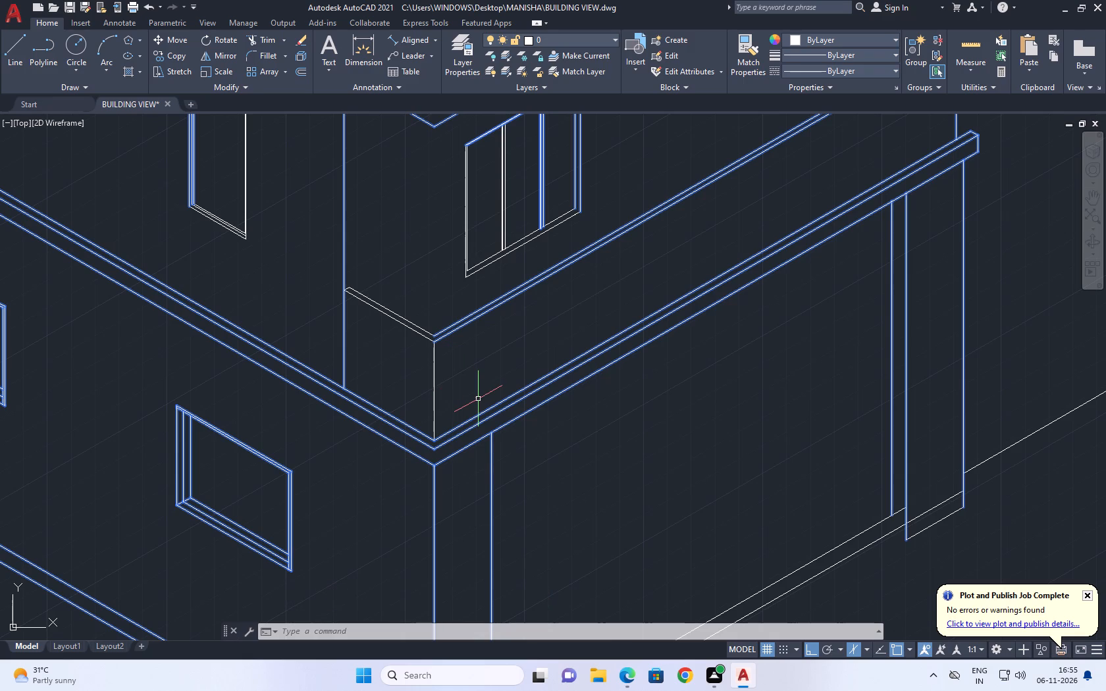
{"action": "left_click", "coordinate": [488, 374]}
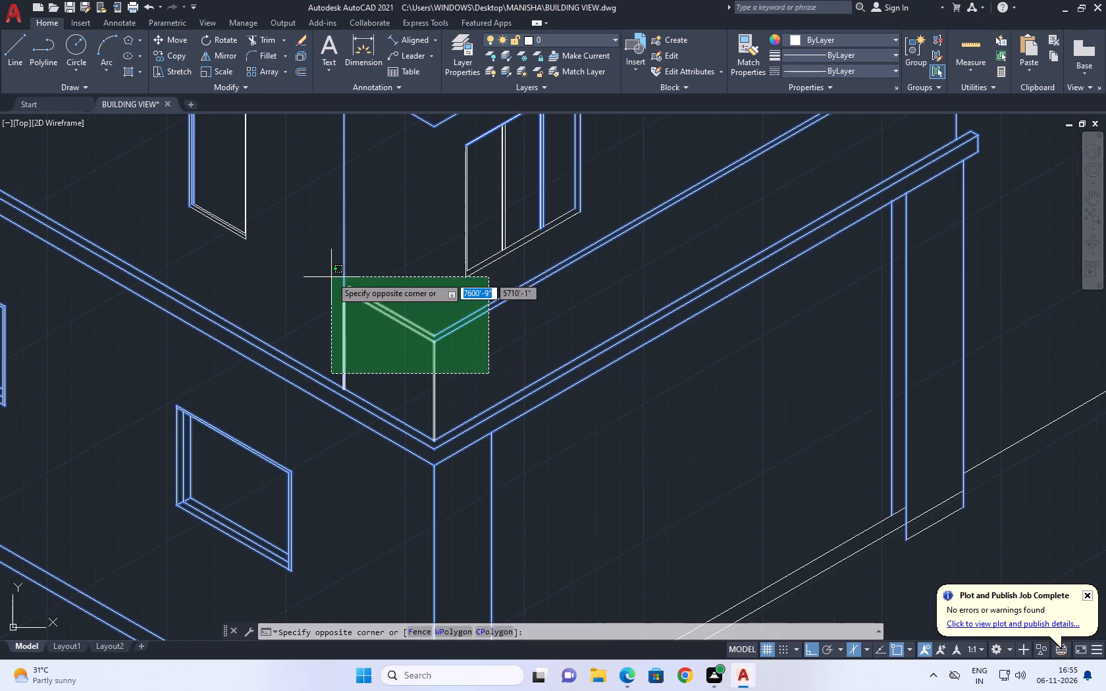
{"action": "left_click", "coordinate": [306, 269]}
{"action": "middle_click_drag", "start_coordinate": [543, 366], "coordinate": [552, 475]}
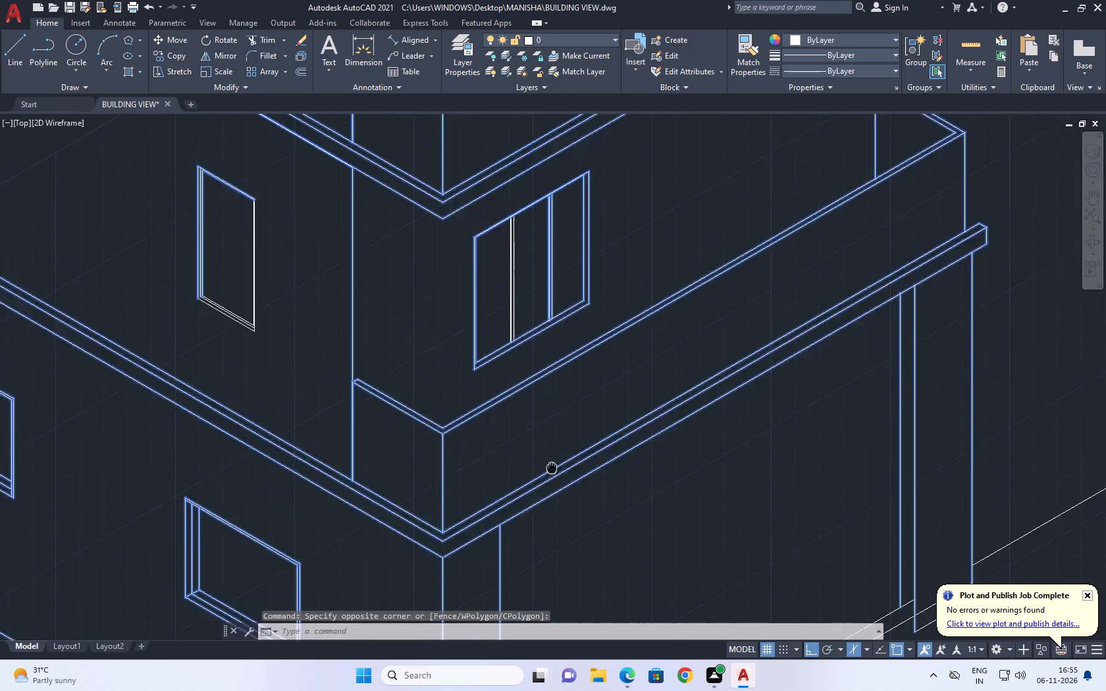
{"action": "middle_click_drag", "start_coordinate": [552, 475], "coordinate": [552, 505]}
{"action": "left_click", "coordinate": [513, 419]}
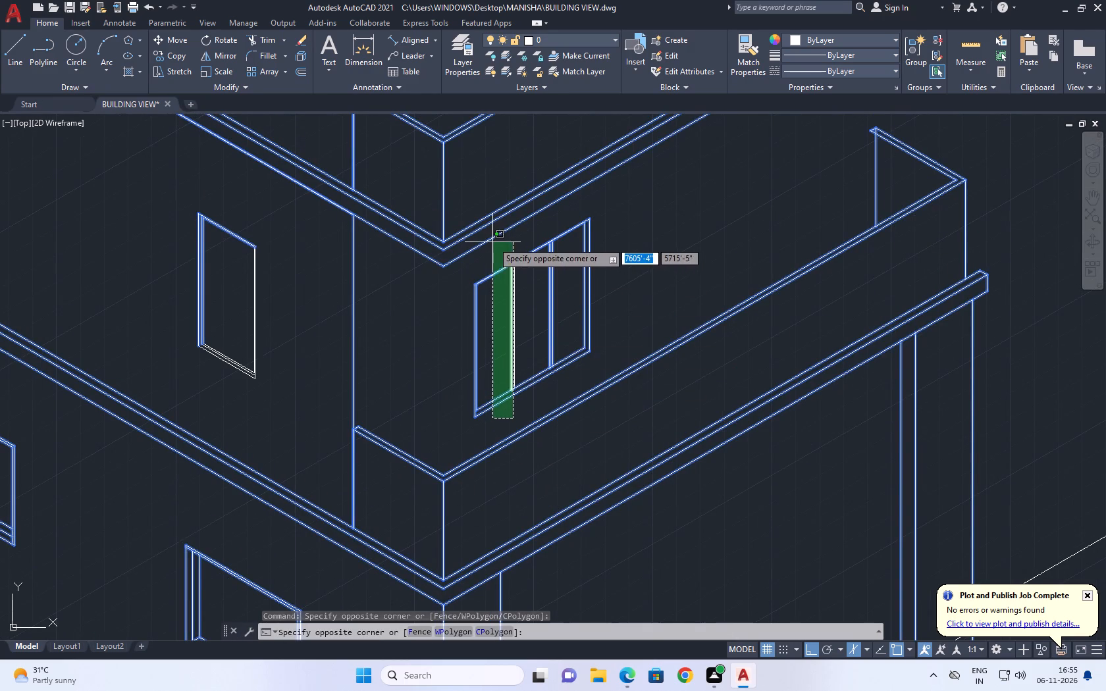
{"action": "left_click", "coordinate": [492, 242]}
{"action": "scroll", "coordinate": [500, 329], "scroll_direction": "up", "scroll_amount": 1}
{"action": "left_click", "coordinate": [548, 285]}
{"action": "left_click_drag", "start_coordinate": [503, 328], "coordinate": [501, 355]}
{"action": "scroll", "coordinate": [559, 332], "scroll_direction": "down", "scroll_amount": 1}
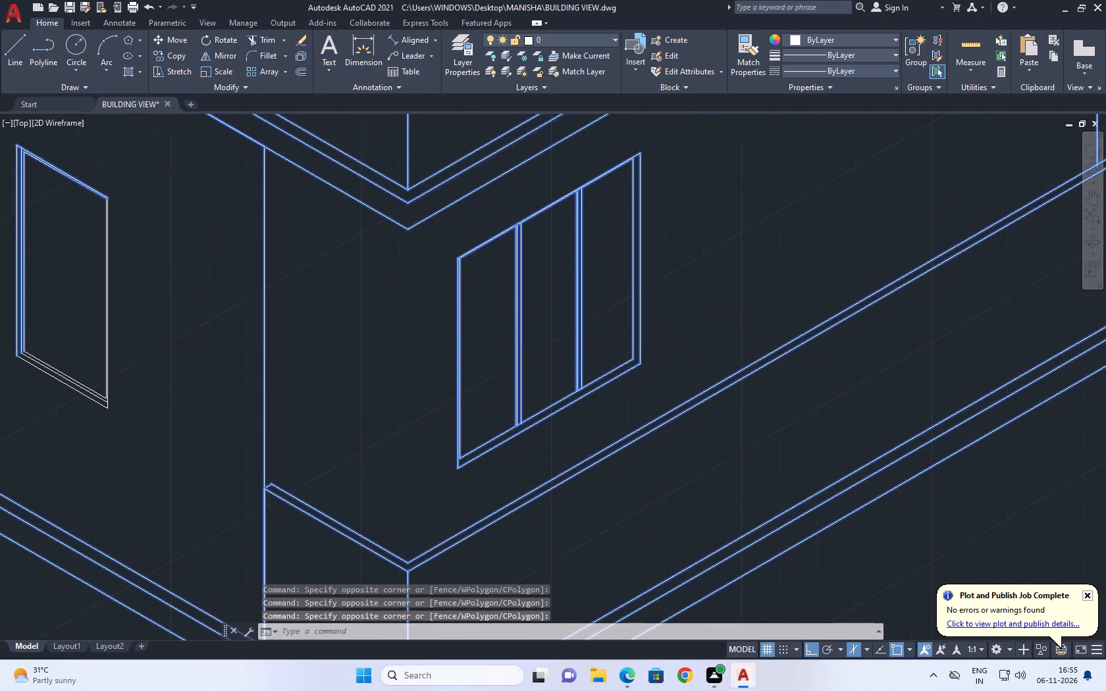
{"action": "scroll", "coordinate": [562, 332], "scroll_direction": "down", "scroll_amount": 1}
{"action": "left_click_drag", "start_coordinate": [420, 407], "coordinate": [413, 394]}
{"action": "left_click", "coordinate": [333, 273]}
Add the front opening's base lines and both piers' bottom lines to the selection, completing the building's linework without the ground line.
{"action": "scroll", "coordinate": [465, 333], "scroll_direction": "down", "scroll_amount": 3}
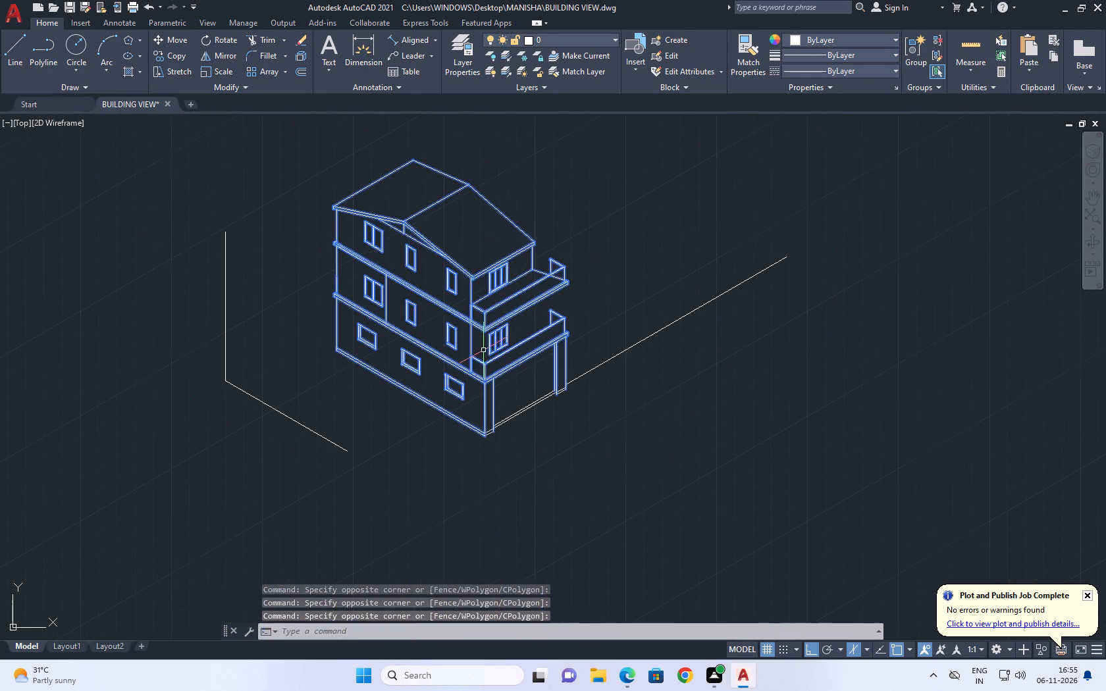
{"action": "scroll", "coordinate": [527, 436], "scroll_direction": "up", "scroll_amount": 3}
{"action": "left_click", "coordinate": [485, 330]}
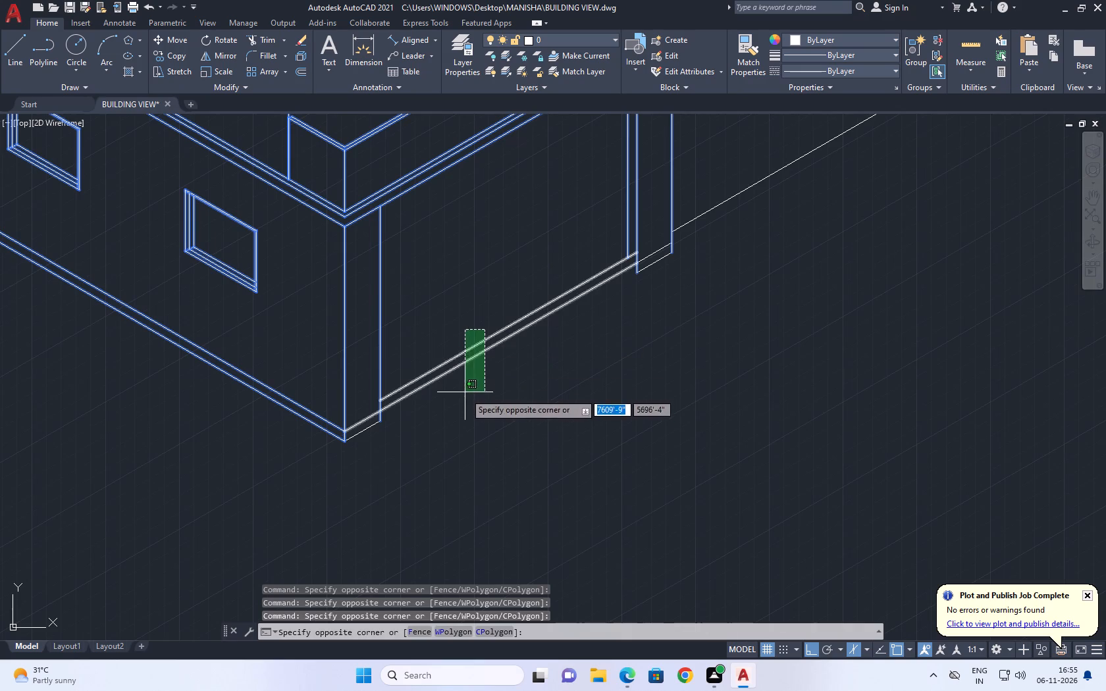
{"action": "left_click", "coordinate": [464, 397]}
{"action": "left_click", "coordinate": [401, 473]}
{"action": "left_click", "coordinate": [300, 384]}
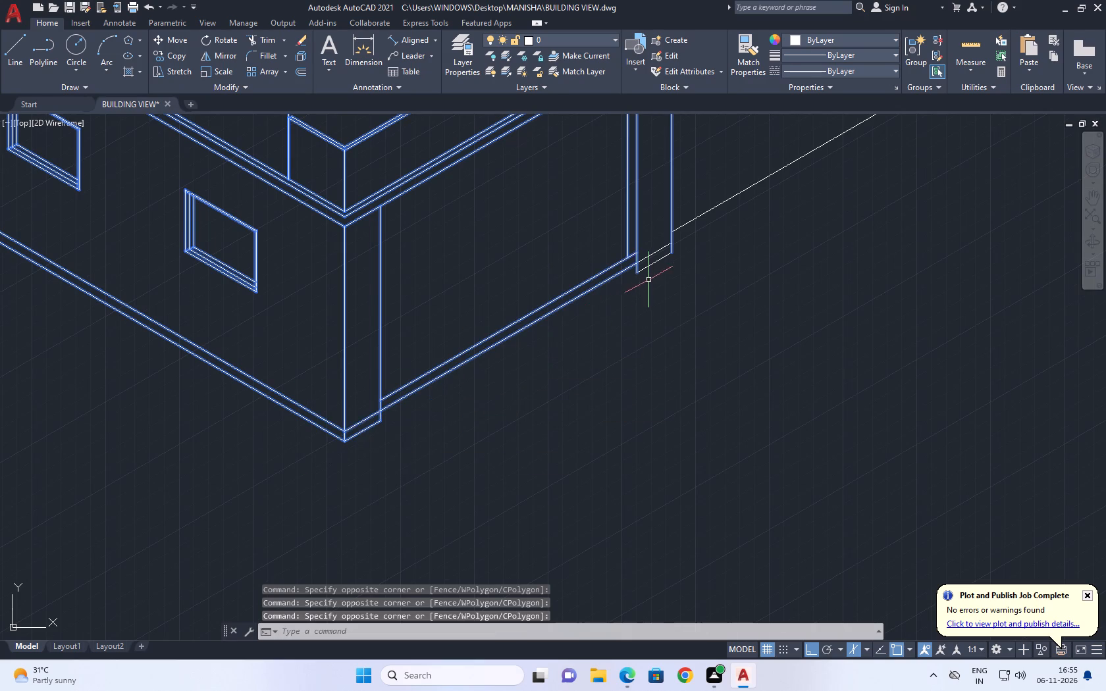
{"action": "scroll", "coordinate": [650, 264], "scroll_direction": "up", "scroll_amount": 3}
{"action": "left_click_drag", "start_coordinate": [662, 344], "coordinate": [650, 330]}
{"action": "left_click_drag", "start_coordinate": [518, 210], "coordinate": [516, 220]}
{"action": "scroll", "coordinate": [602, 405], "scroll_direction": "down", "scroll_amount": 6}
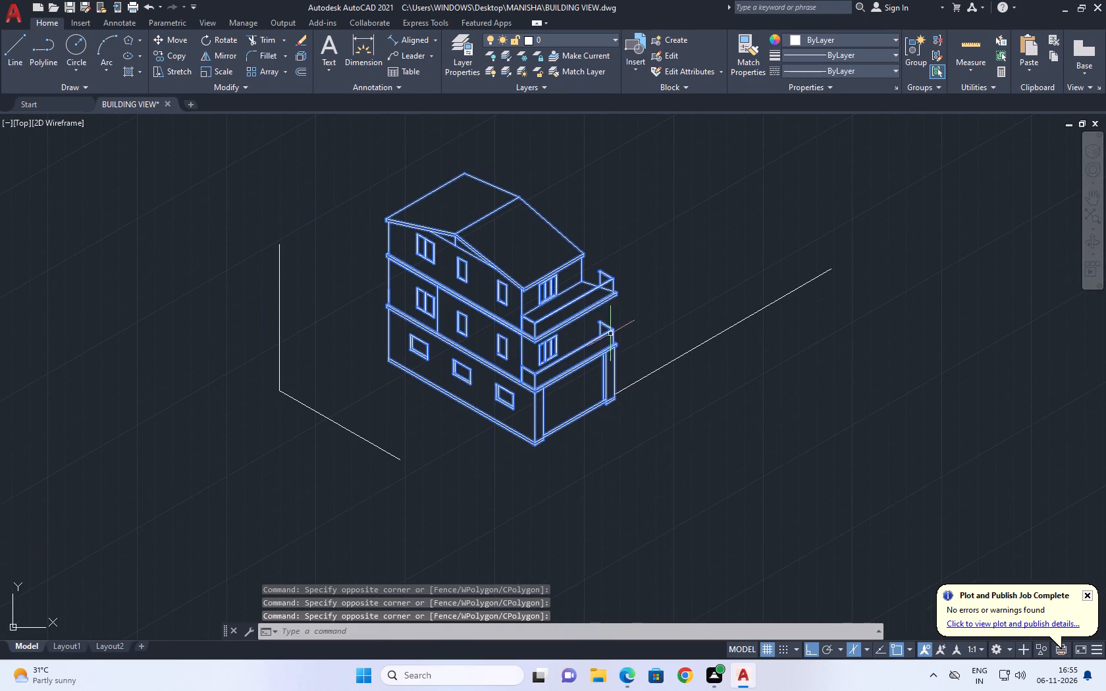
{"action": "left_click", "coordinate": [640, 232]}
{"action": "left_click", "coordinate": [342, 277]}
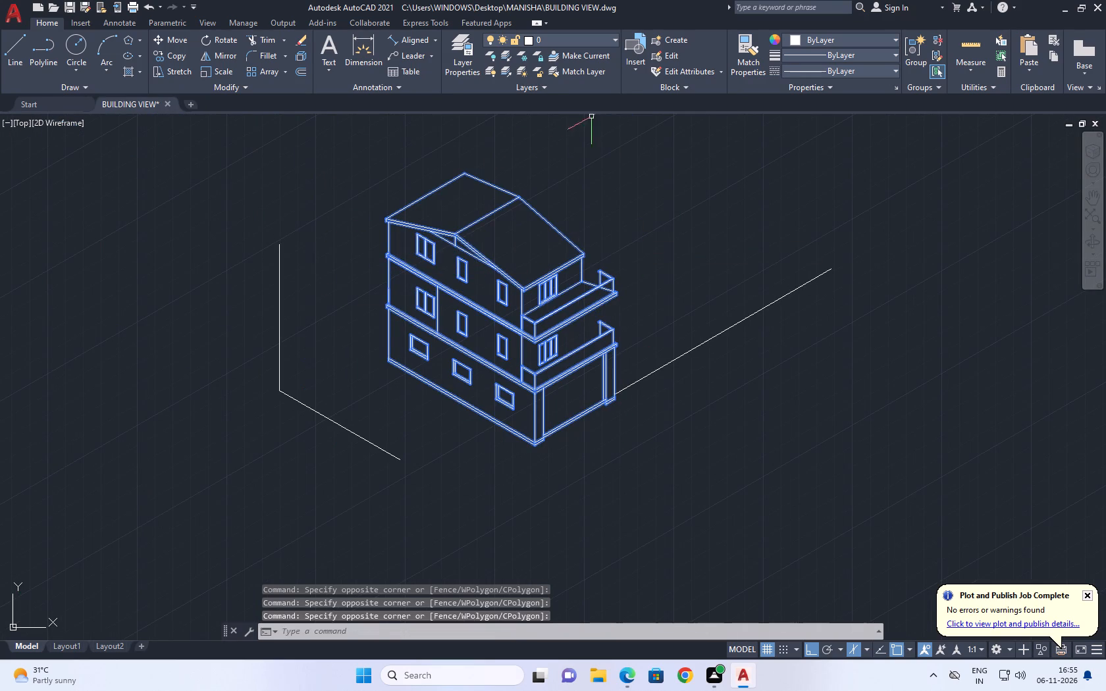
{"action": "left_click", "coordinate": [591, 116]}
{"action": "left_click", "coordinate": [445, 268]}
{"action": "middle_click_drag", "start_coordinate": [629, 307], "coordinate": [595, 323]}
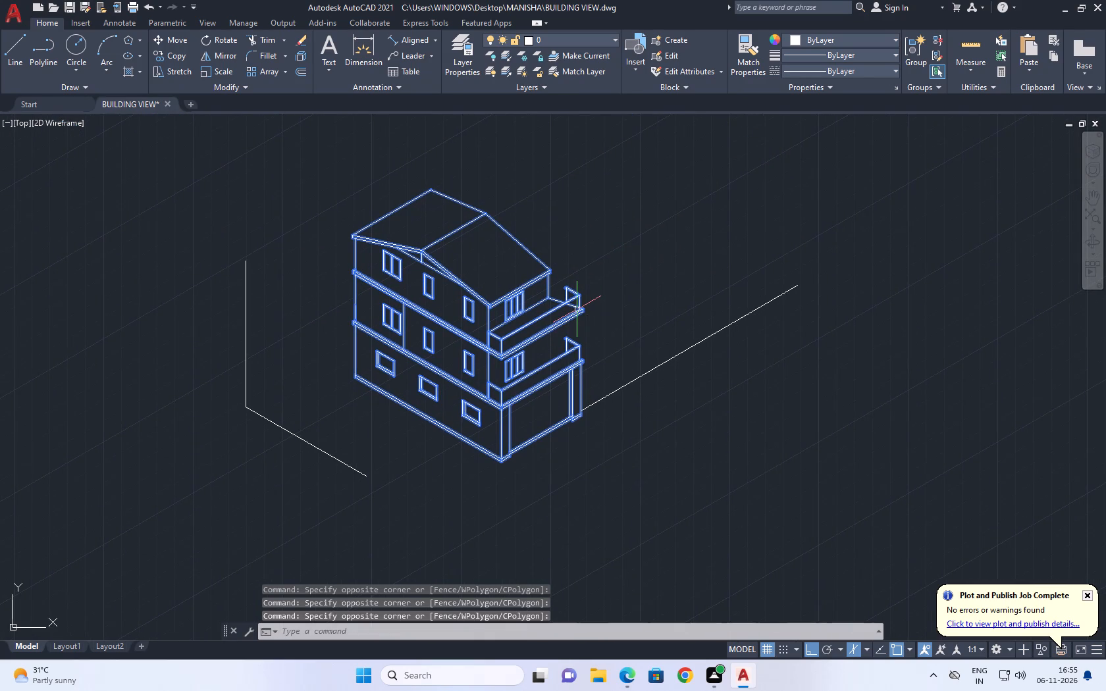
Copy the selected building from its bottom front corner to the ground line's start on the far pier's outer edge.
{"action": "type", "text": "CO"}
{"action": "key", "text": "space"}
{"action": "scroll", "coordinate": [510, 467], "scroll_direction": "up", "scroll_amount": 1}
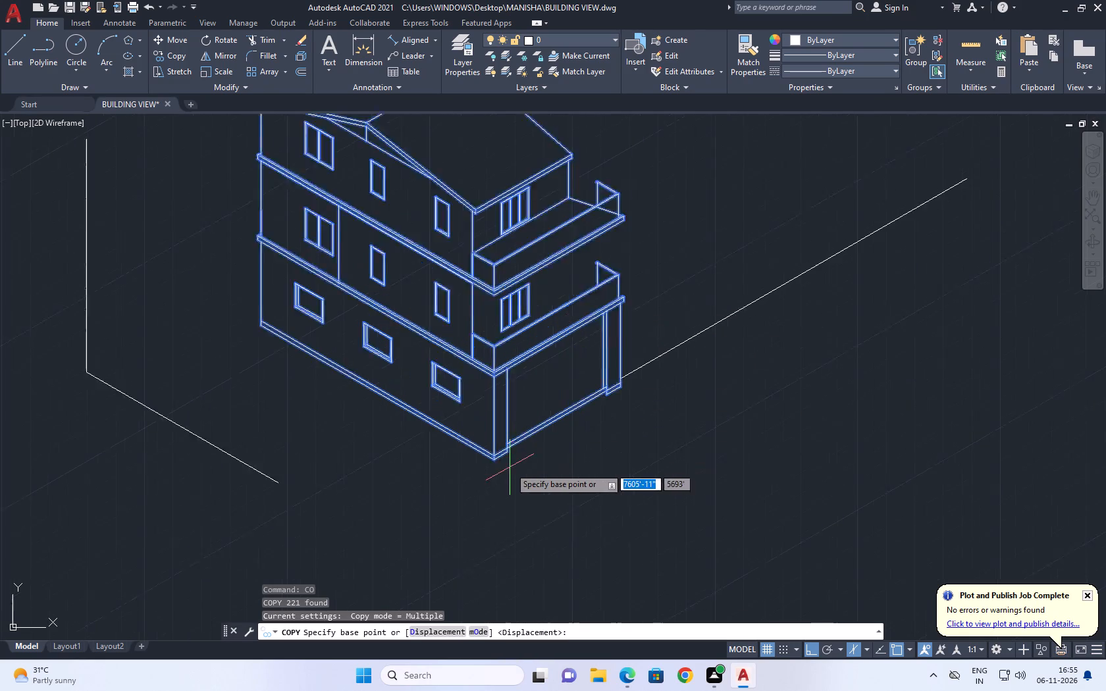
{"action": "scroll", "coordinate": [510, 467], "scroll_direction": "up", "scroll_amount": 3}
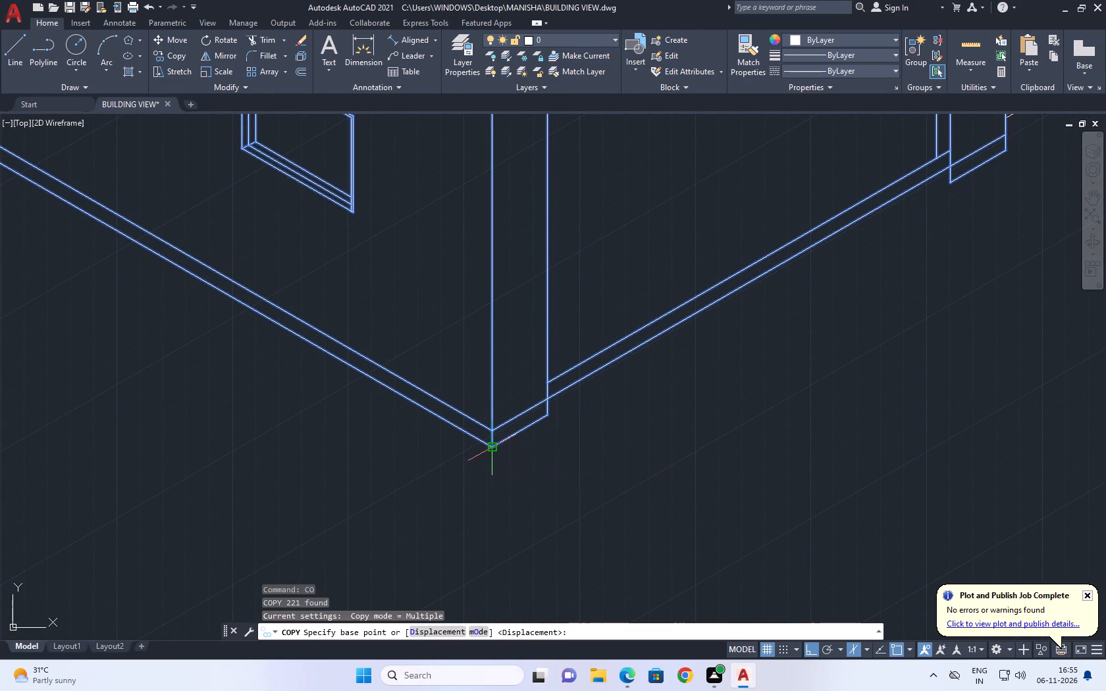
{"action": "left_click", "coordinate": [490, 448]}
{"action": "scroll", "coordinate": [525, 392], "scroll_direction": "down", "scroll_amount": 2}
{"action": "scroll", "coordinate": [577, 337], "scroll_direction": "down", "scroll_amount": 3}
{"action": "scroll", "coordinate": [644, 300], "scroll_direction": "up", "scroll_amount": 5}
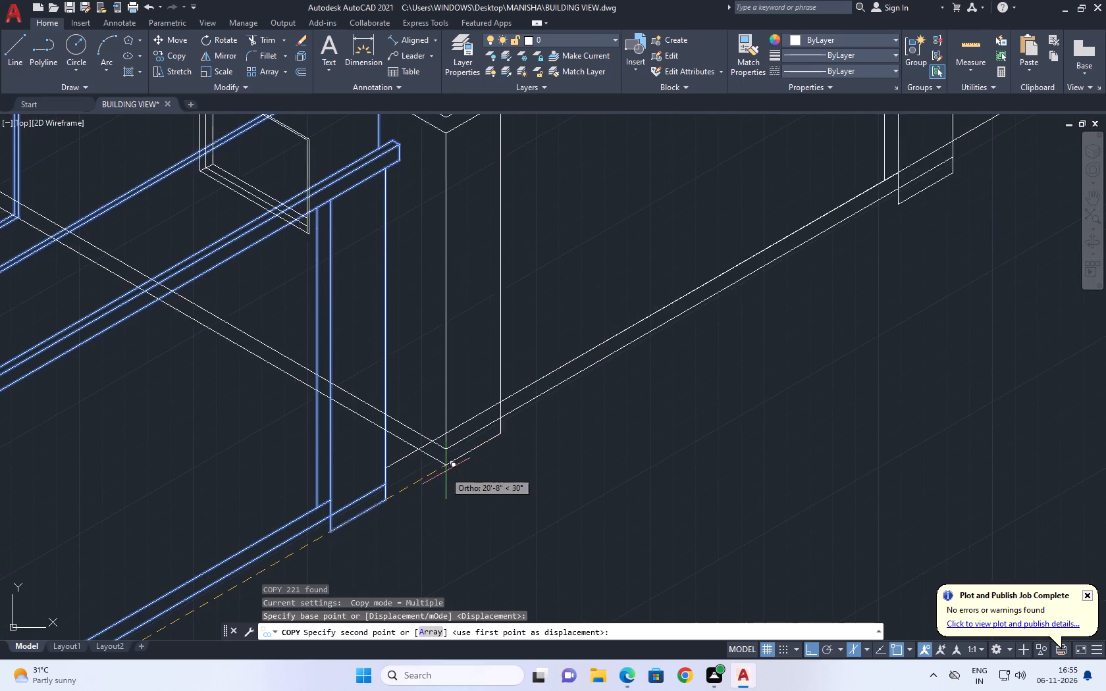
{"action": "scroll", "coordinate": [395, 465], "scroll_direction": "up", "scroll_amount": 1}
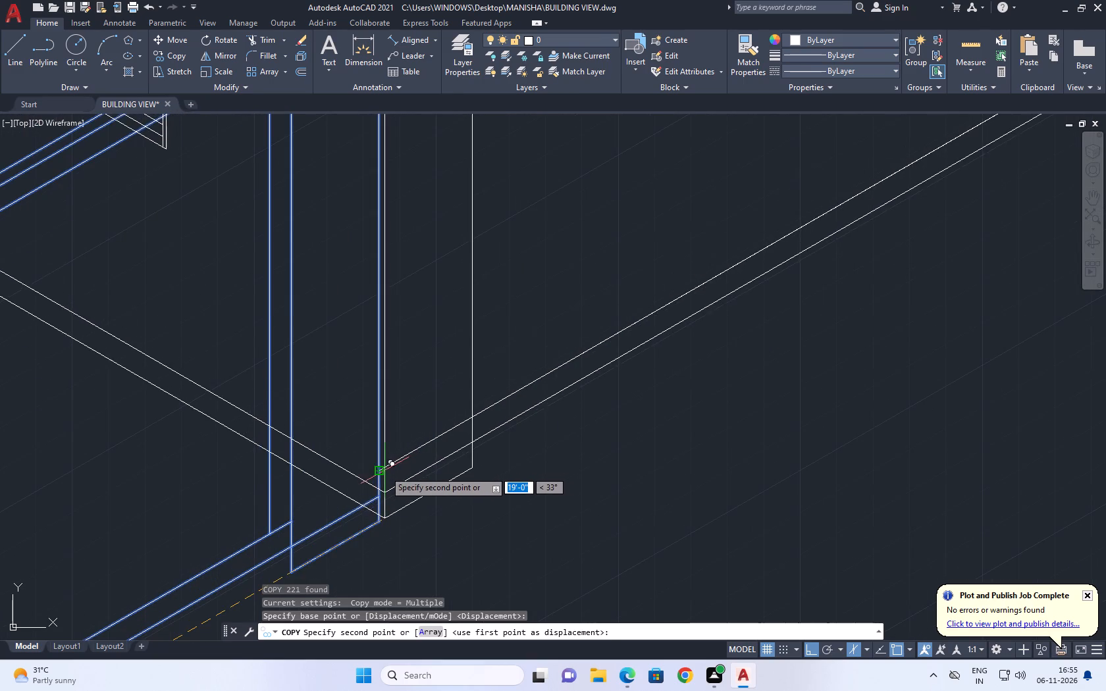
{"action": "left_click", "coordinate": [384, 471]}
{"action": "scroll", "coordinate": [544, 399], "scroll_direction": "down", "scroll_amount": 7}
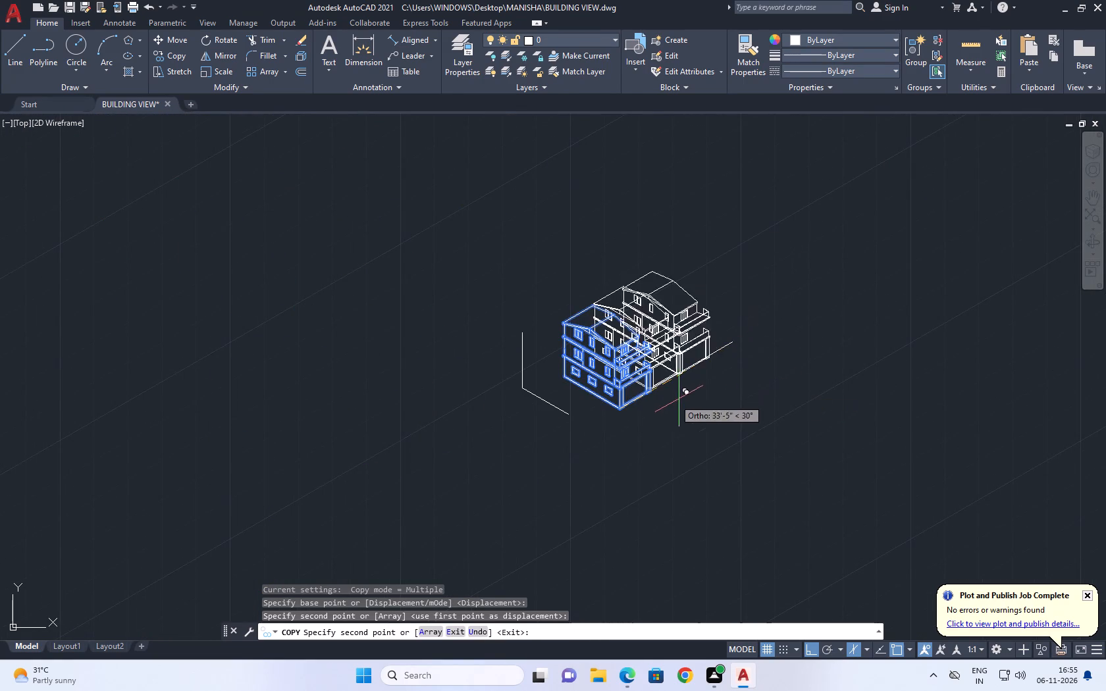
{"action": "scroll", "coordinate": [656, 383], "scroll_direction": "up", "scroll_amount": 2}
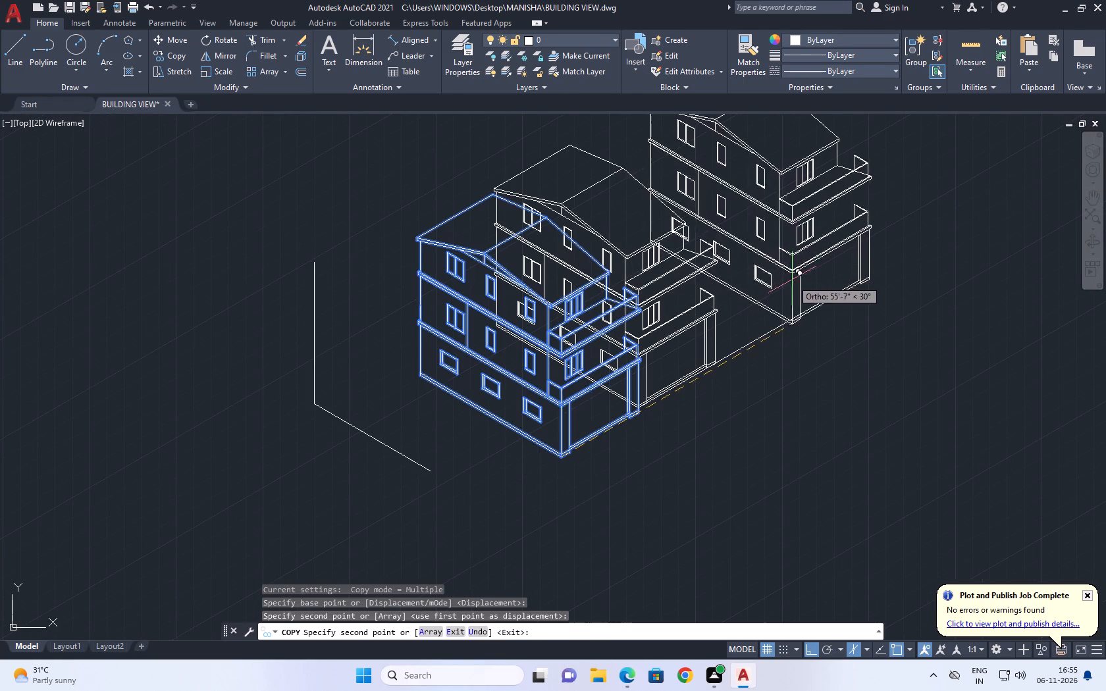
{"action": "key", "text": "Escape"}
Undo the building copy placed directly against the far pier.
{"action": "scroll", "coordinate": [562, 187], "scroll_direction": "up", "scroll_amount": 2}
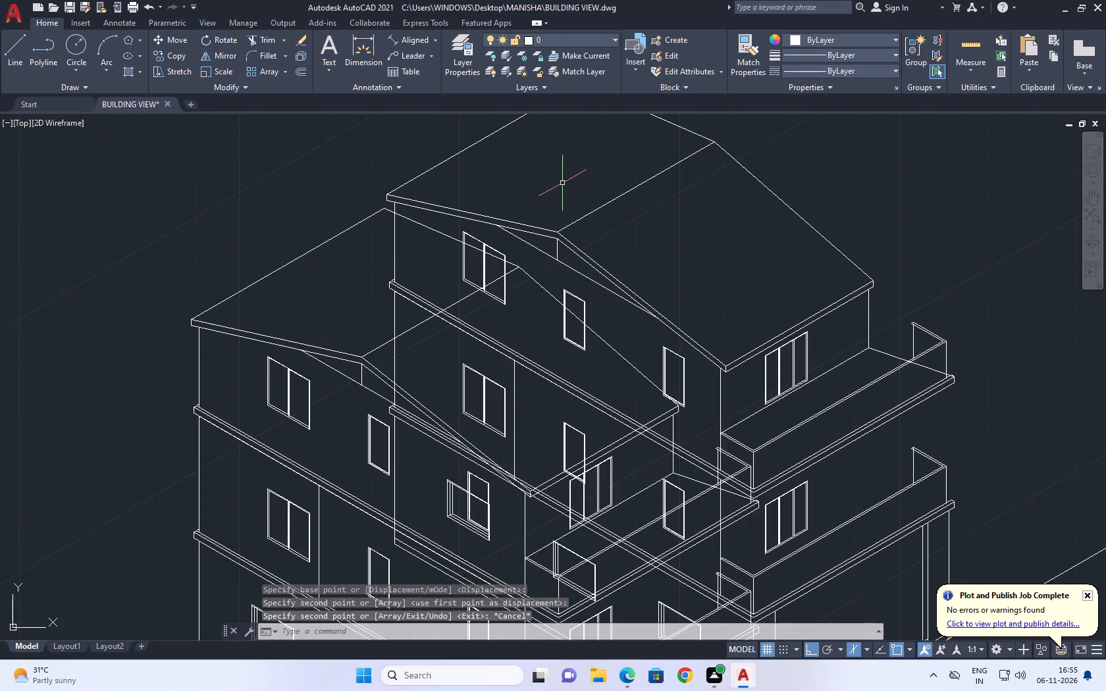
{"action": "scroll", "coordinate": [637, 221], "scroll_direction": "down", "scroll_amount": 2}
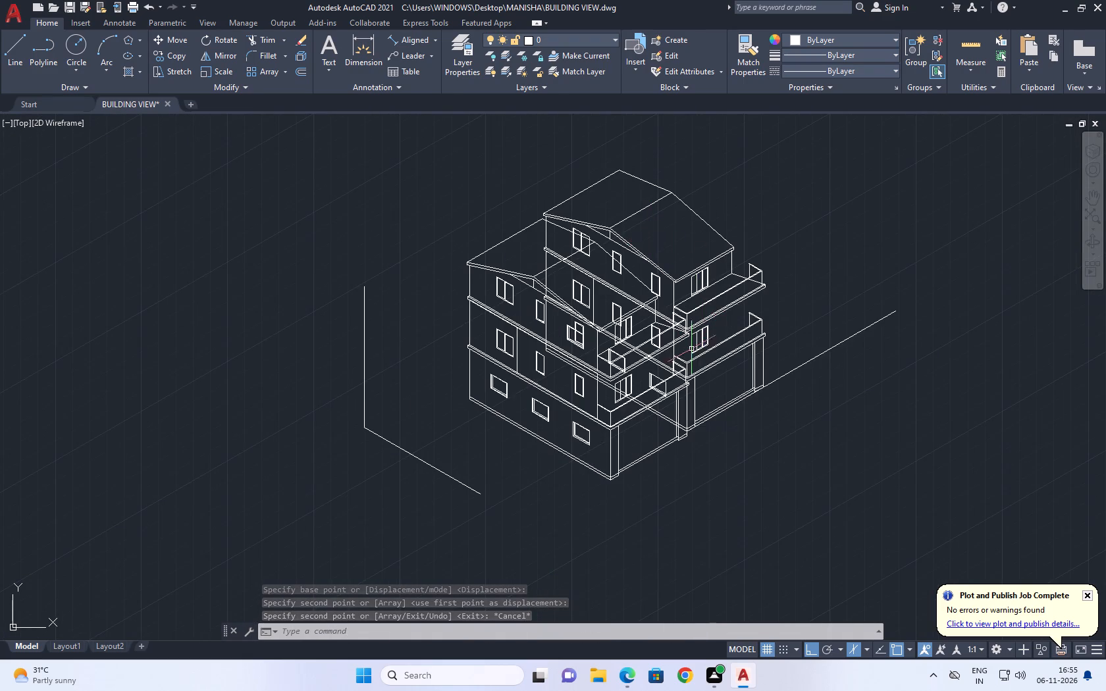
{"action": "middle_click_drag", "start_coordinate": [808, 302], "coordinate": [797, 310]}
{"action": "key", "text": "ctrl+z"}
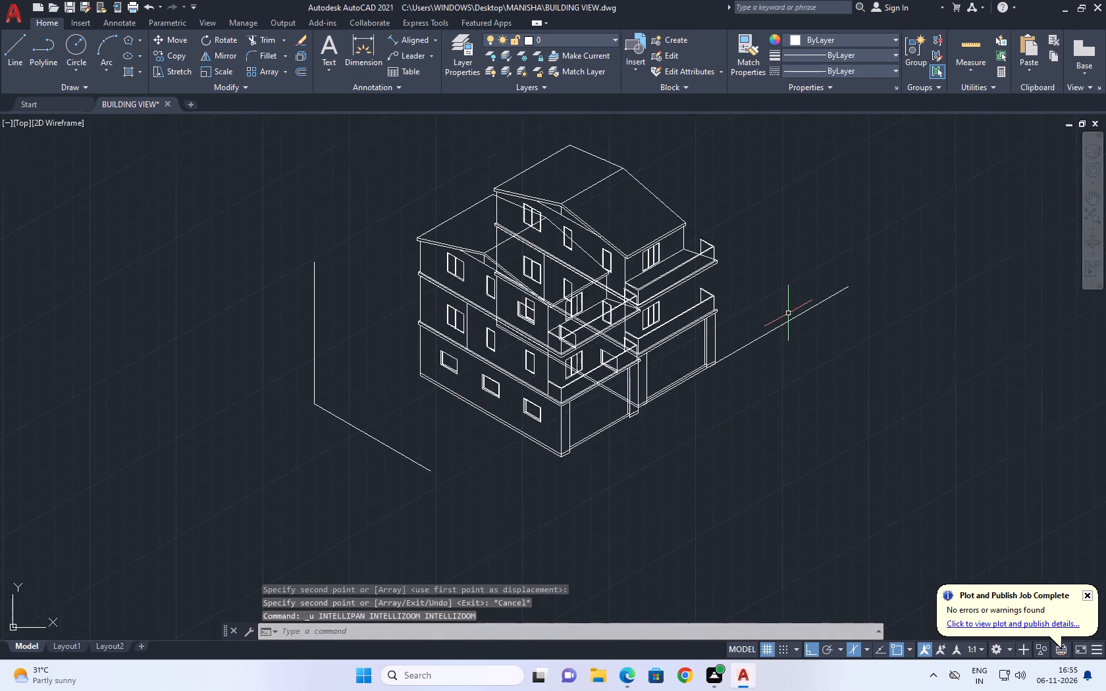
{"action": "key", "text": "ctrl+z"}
Select the whole building and copy it from its bottom front corner to near the far end of the ground line, clear of the original.
{"action": "left_click", "coordinate": [325, 151]}
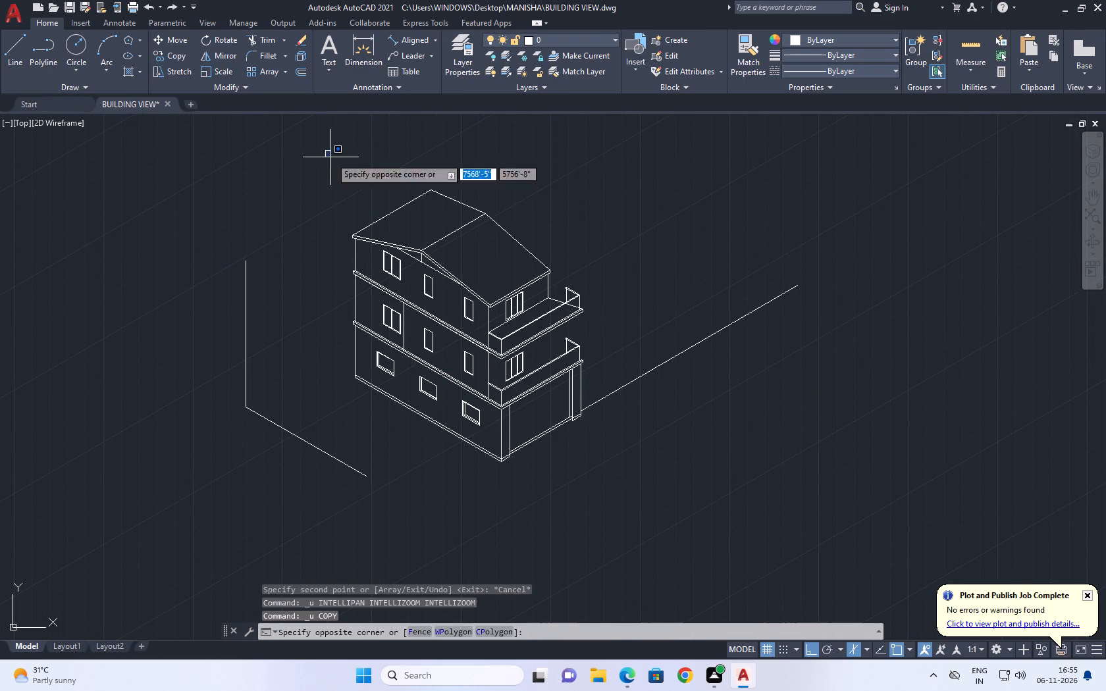
{"action": "left_click", "coordinate": [640, 495]}
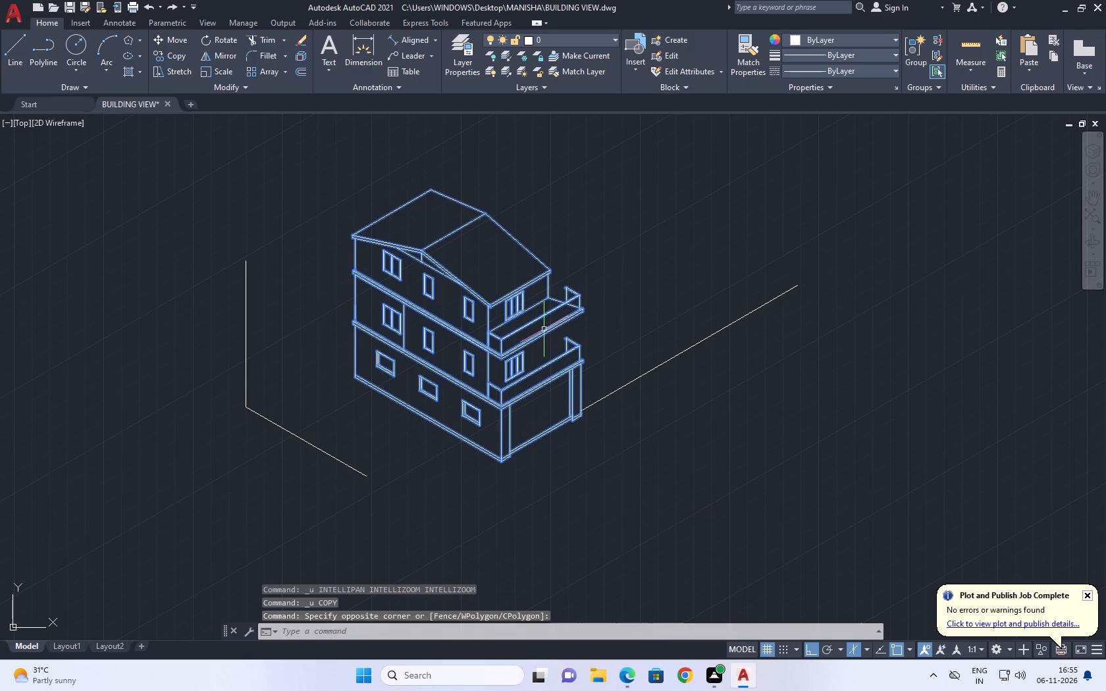
{"action": "type", "text": "CO"}
{"action": "key", "text": "space"}
{"action": "left_click", "coordinate": [498, 464]}
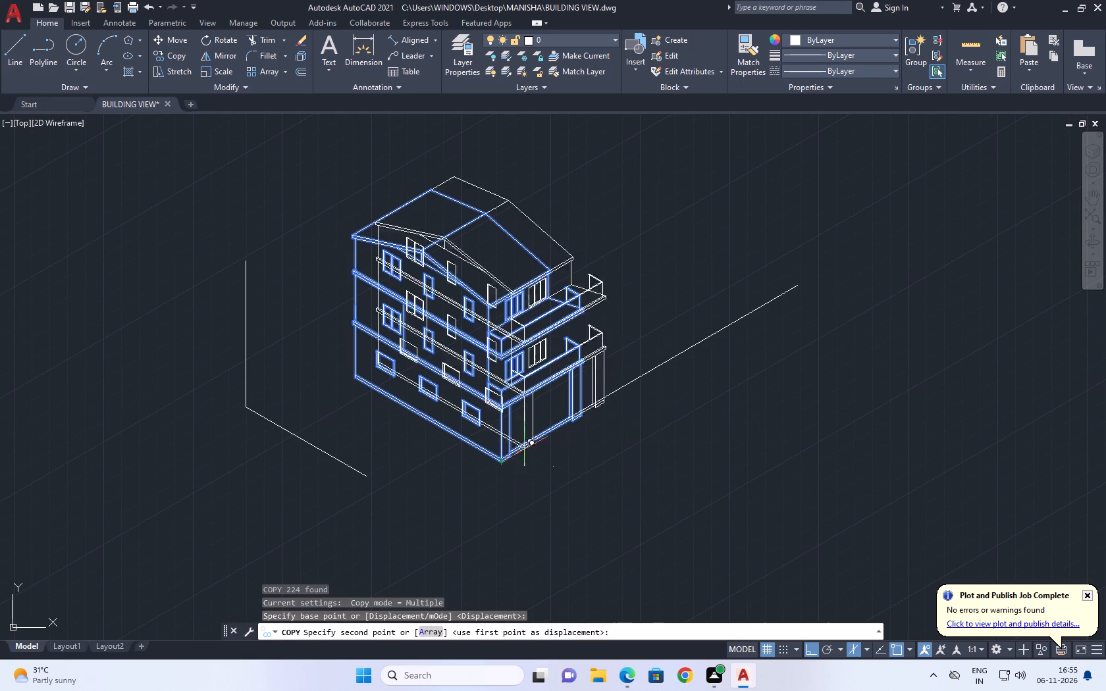
{"action": "left_click", "coordinate": [712, 347]}
{"action": "key", "text": "space"}
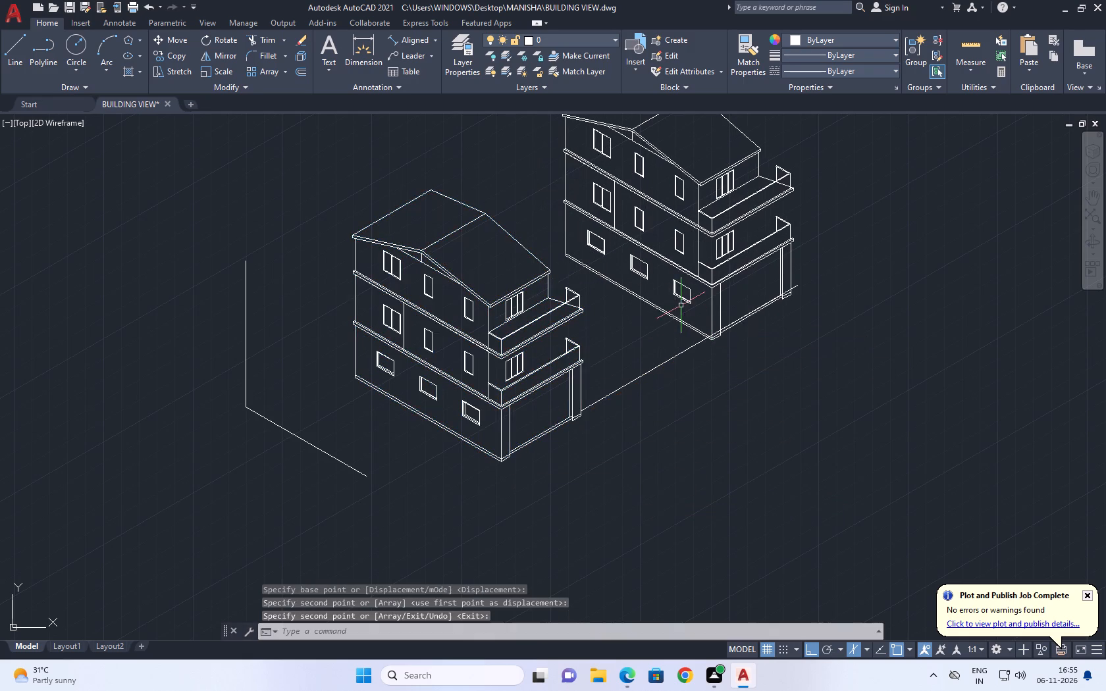
Delete the ground-floor window nearest the front corner on the copied building's long side wall.
{"action": "scroll", "coordinate": [690, 292], "scroll_direction": "up", "scroll_amount": 2}
{"action": "middle_click_drag", "start_coordinate": [685, 288], "coordinate": [743, 321]}
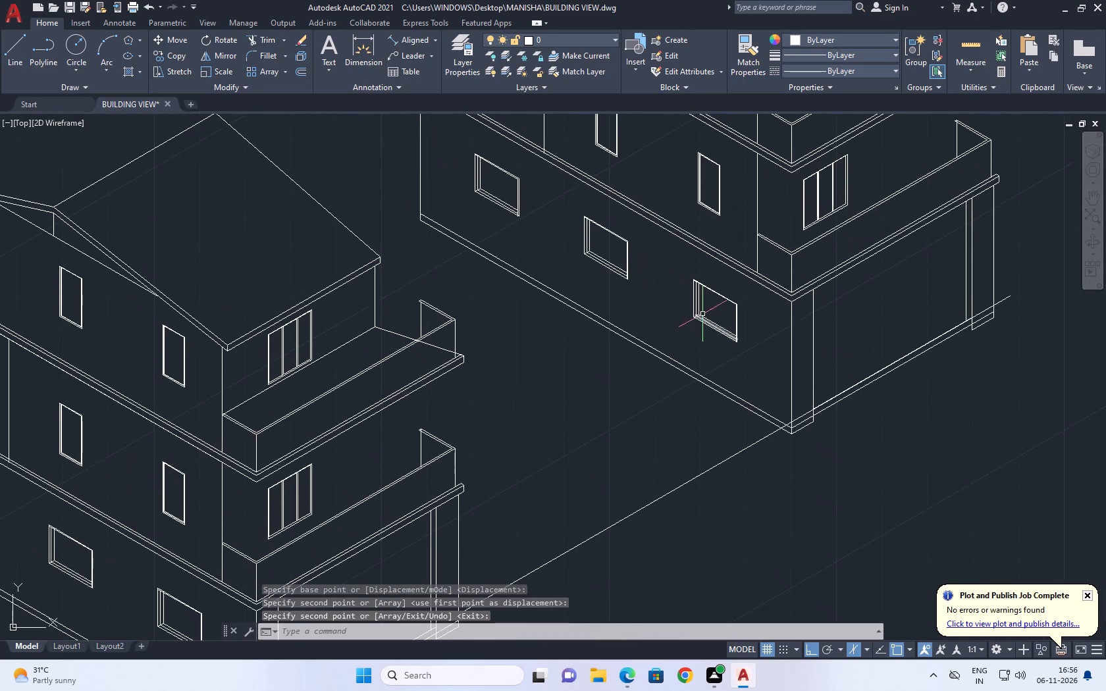
{"action": "scroll", "coordinate": [702, 311], "scroll_direction": "up", "scroll_amount": 2}
{"action": "left_click", "coordinate": [653, 227]}
{"action": "left_click_drag", "start_coordinate": [851, 422], "coordinate": [853, 433]}
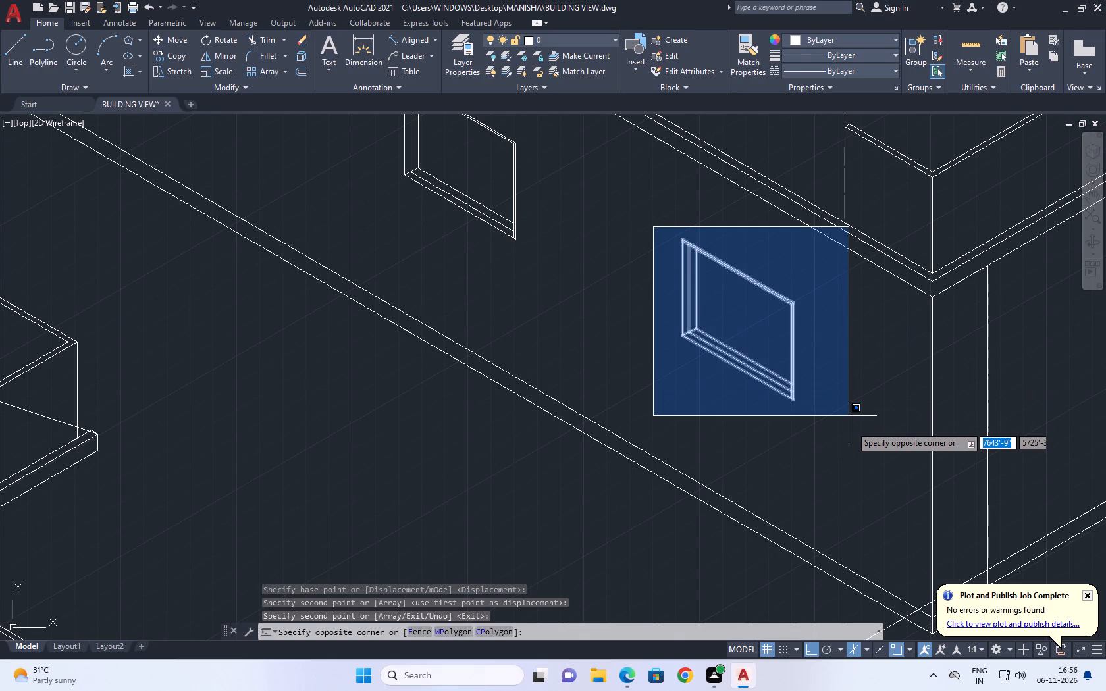
{"action": "left_click", "coordinate": [851, 444]}
{"action": "key", "text": "Delete"}
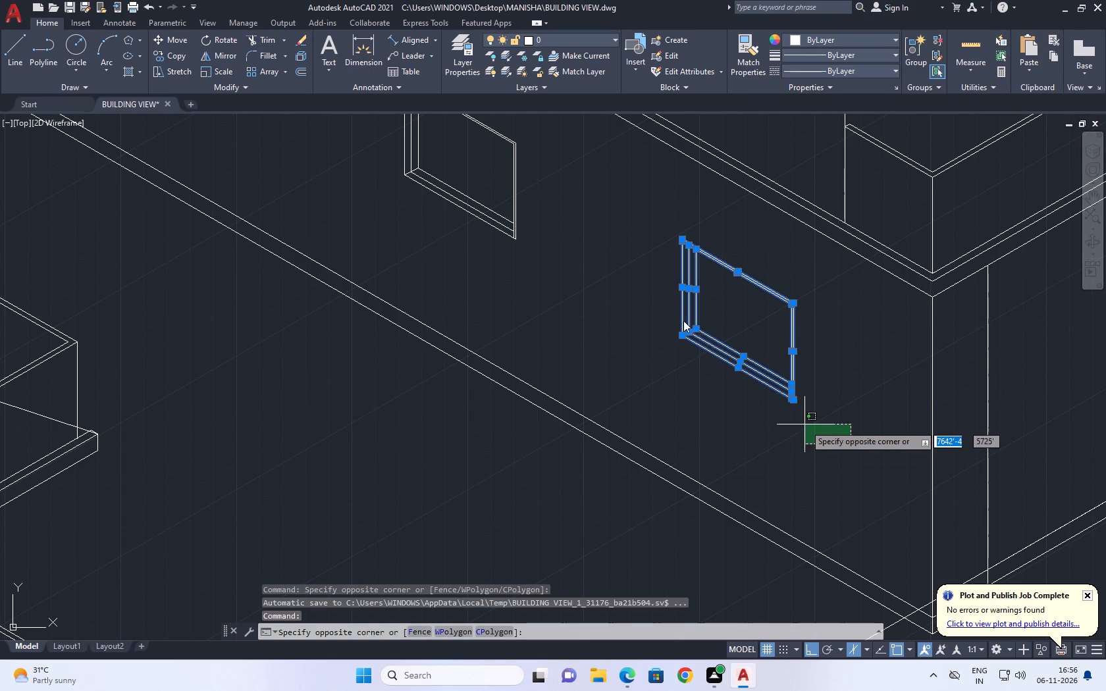
{"action": "left_click", "coordinate": [647, 326]}
{"action": "left_click_drag", "start_coordinate": [638, 358], "coordinate": [638, 365]}
{"action": "left_click", "coordinate": [583, 292]}
{"action": "key", "text": "Delete"}
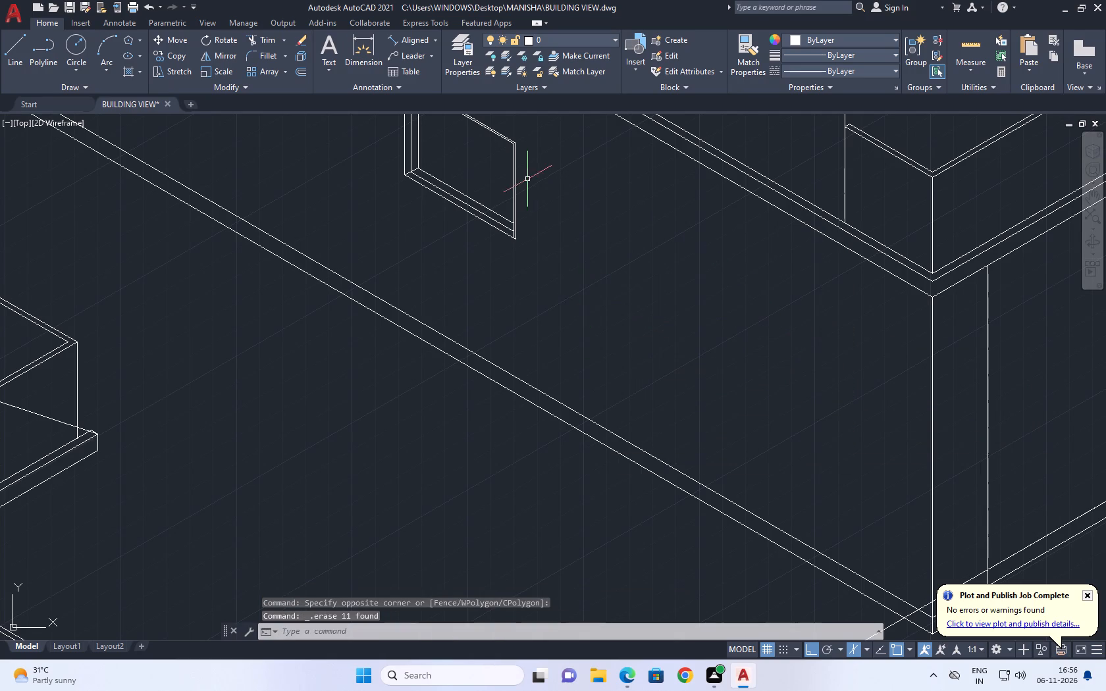
Delete the two remaining ground-floor windows on the copied building's long side wall.
{"action": "middle_click_drag", "start_coordinate": [536, 189], "coordinate": [618, 290]}
{"action": "scroll", "coordinate": [630, 301], "scroll_direction": "down", "scroll_amount": 3}
{"action": "scroll", "coordinate": [517, 236], "scroll_direction": "up", "scroll_amount": 2}
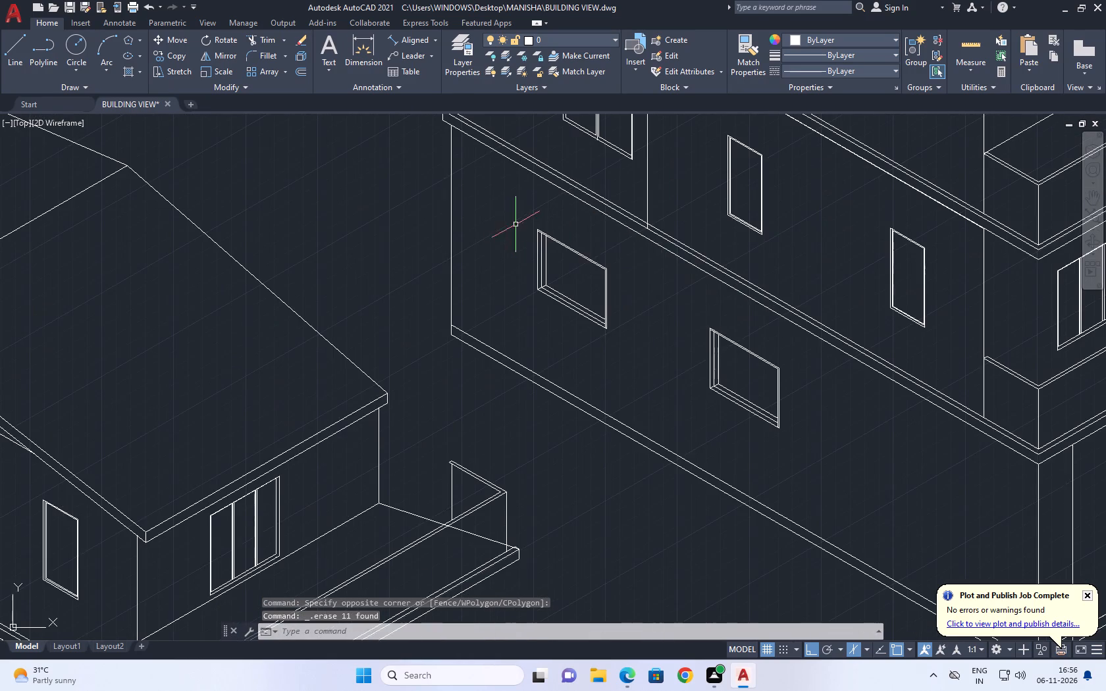
{"action": "left_click", "coordinate": [515, 224]}
{"action": "left_click", "coordinate": [629, 352]}
{"action": "key", "text": "Delete"}
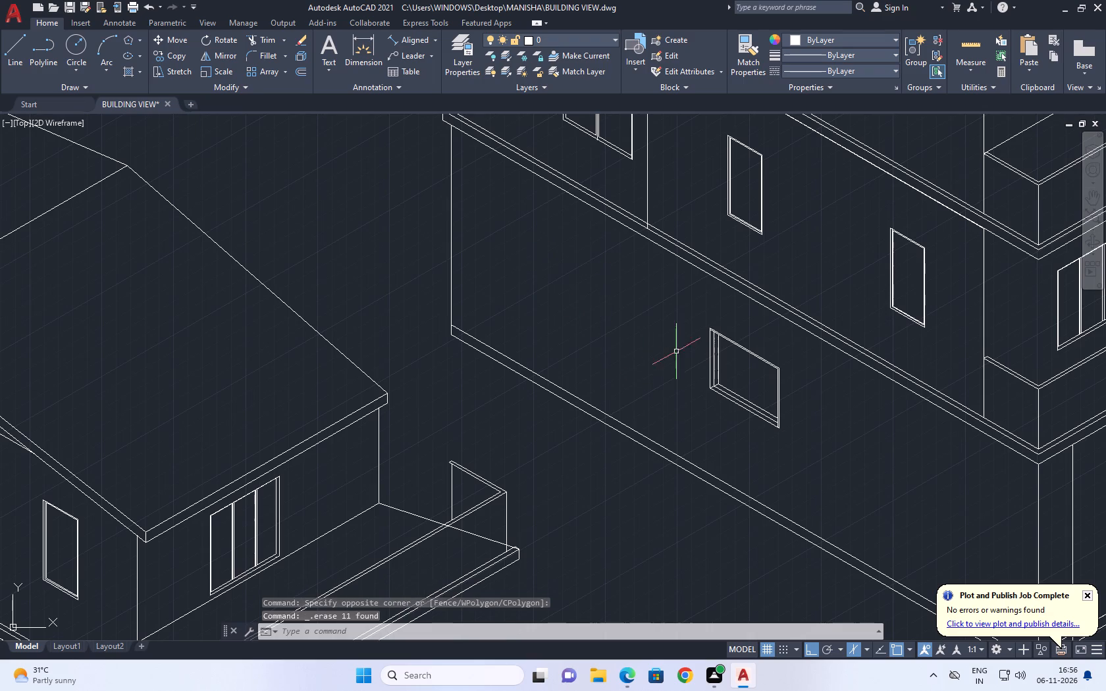
{"action": "left_click", "coordinate": [698, 320]}
{"action": "left_click", "coordinate": [816, 473]}
{"action": "key", "text": "Delete"}
Delete the middle storey's two narrow windows and its double window from the copied building's long side wall.
{"action": "left_click", "coordinate": [858, 198]}
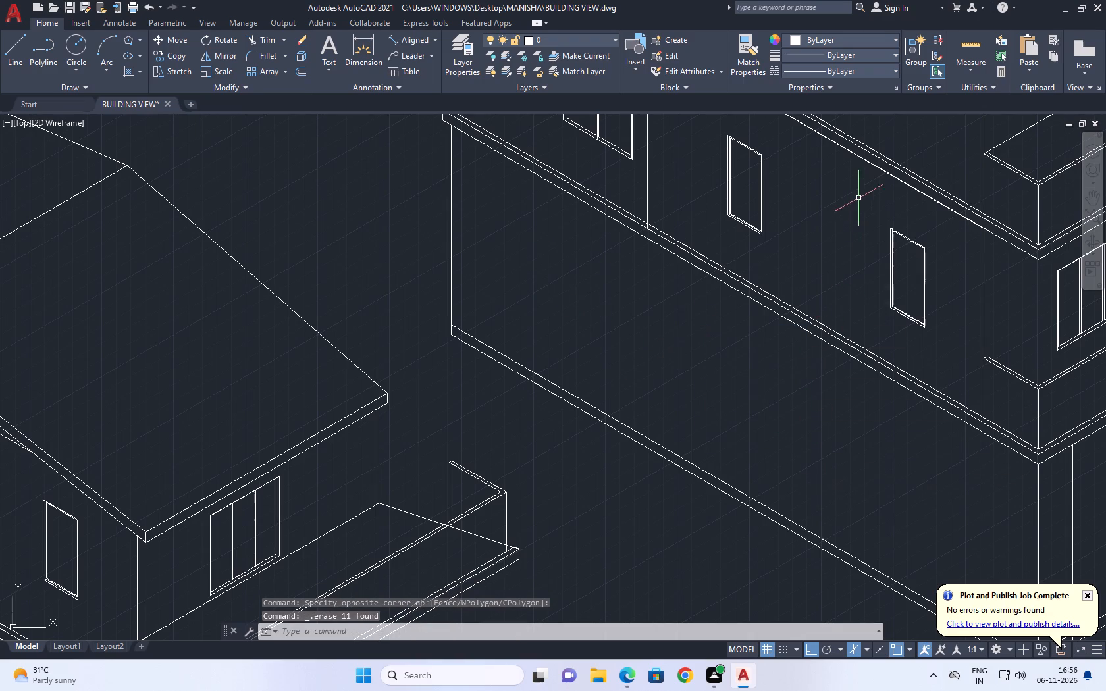
{"action": "left_click", "coordinate": [946, 391]}
{"action": "key", "text": "Delete"}
{"action": "middle_click_drag", "start_coordinate": [808, 332], "coordinate": [704, 447]}
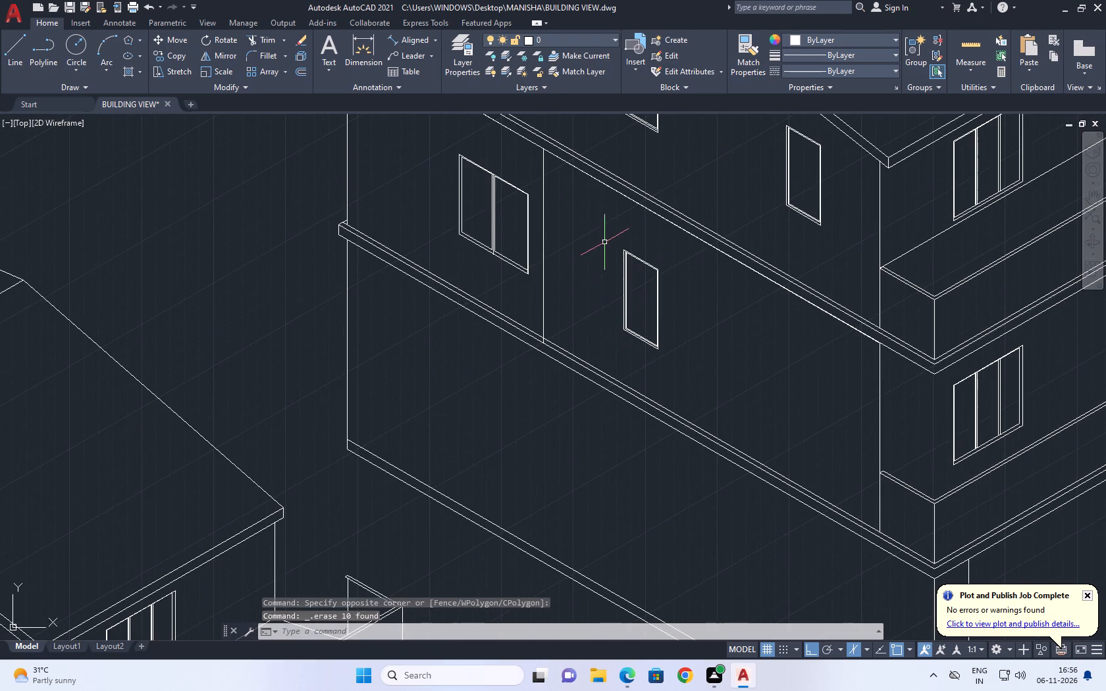
{"action": "left_click", "coordinate": [604, 238]}
{"action": "left_click_drag", "start_coordinate": [743, 367], "coordinate": [743, 381]}
{"action": "key", "text": "Delete"}
{"action": "middle_click_drag", "start_coordinate": [537, 232], "coordinate": [575, 421]}
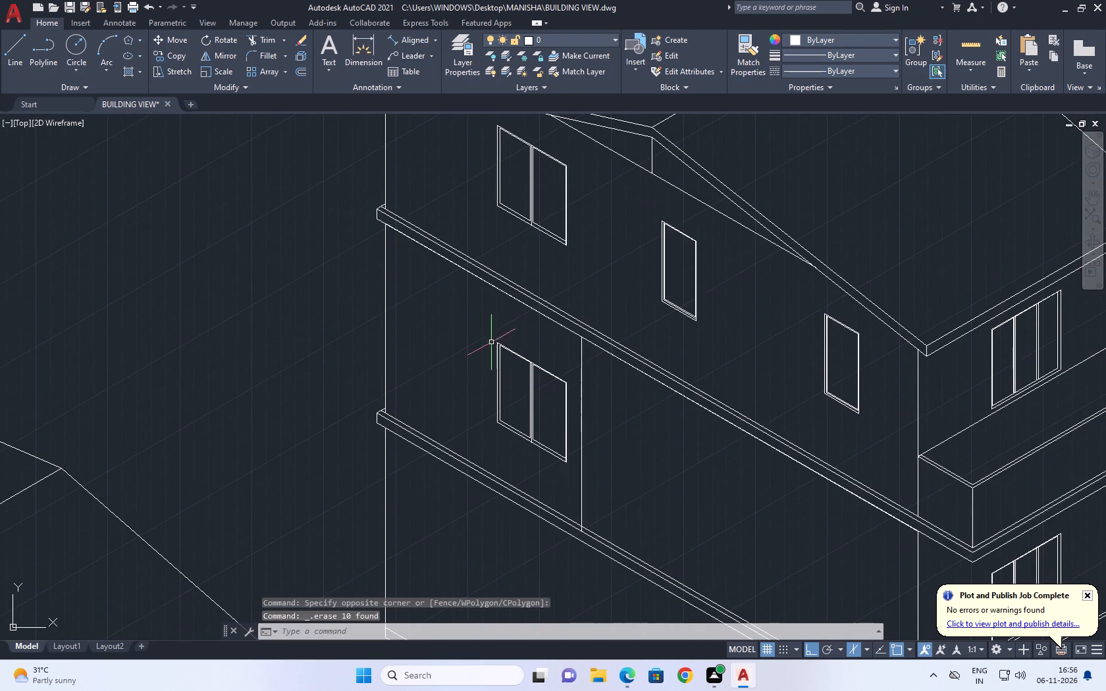
{"action": "left_click", "coordinate": [479, 314]}
{"action": "left_click", "coordinate": [599, 490]}
{"action": "key", "text": "Delete"}
Delete the top storey's two narrow windows and its double window beneath the gable on the copied building's long side wall.
{"action": "middle_click_drag", "start_coordinate": [710, 369], "coordinate": [482, 305]}
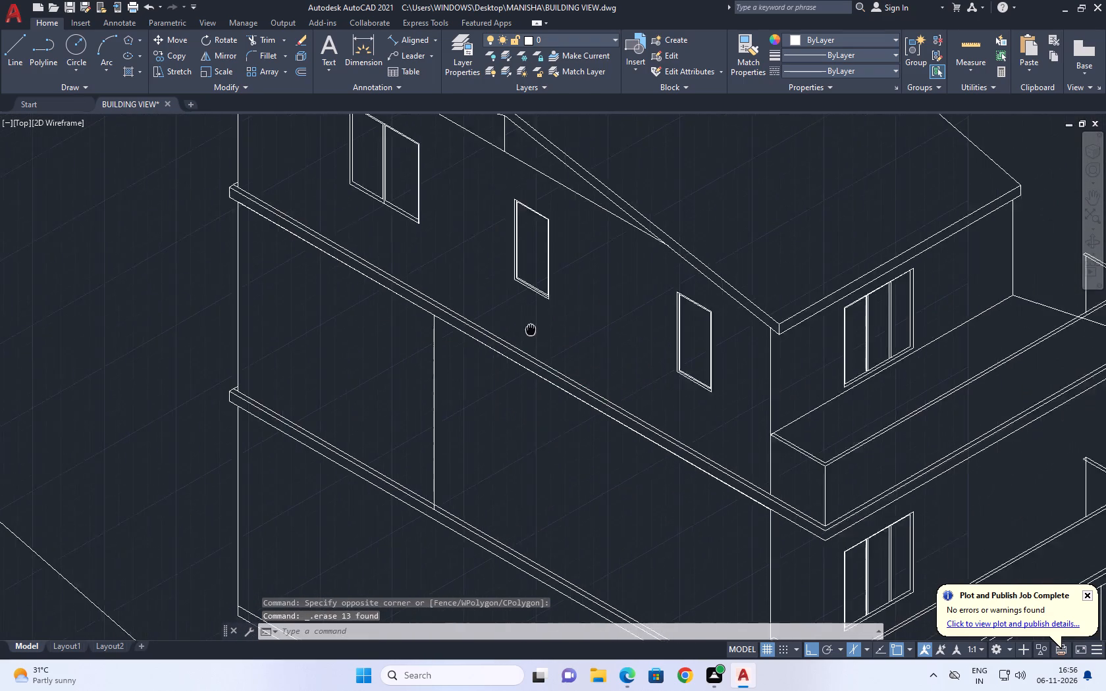
{"action": "middle_click_drag", "start_coordinate": [482, 305], "coordinate": [424, 245]}
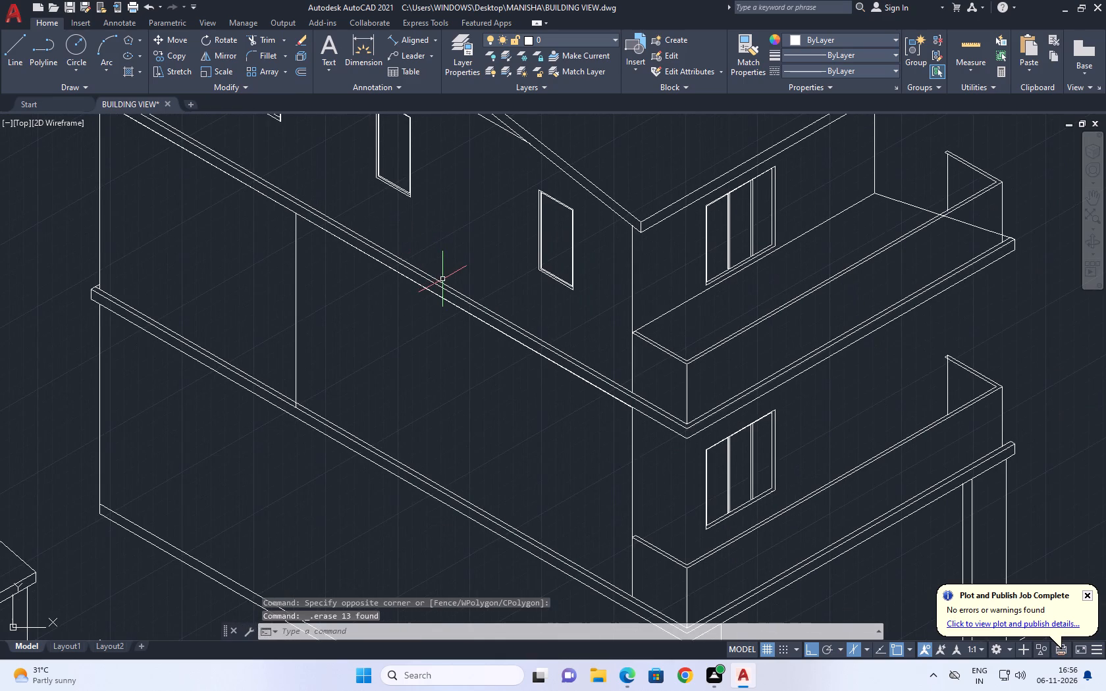
{"action": "key", "text": "Delete"}
{"action": "middle_click_drag", "start_coordinate": [531, 269], "coordinate": [562, 336]}
{"action": "left_click_drag", "start_coordinate": [519, 242], "coordinate": [539, 252]}
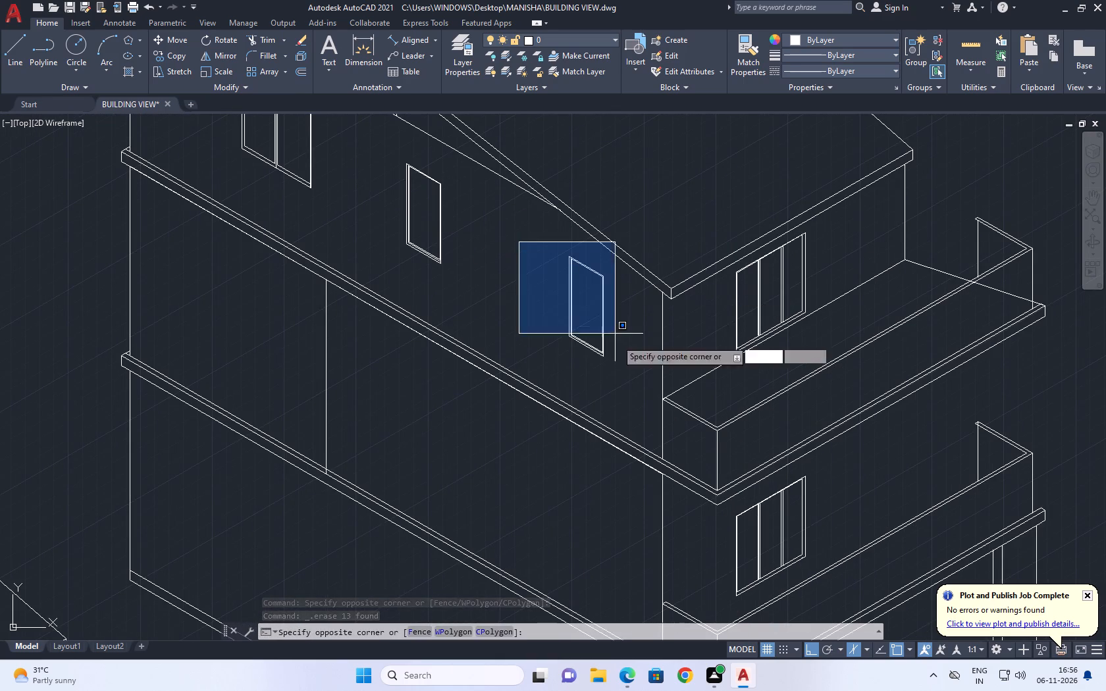
{"action": "left_click", "coordinate": [632, 389]}
{"action": "key", "text": "Delete"}
{"action": "middle_click_drag", "start_coordinate": [529, 319], "coordinate": [623, 371]}
{"action": "left_click", "coordinate": [475, 209]}
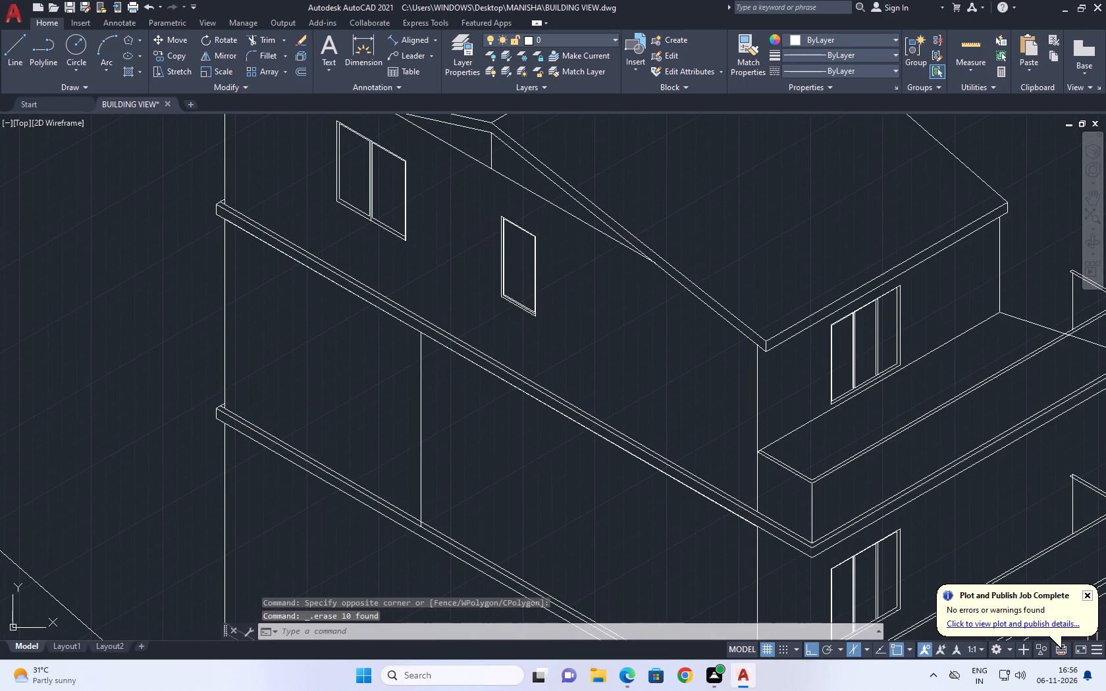
{"action": "left_click", "coordinate": [594, 369]}
{"action": "key", "text": "Delete"}
{"action": "middle_click_drag", "start_coordinate": [521, 263], "coordinate": [629, 378]}
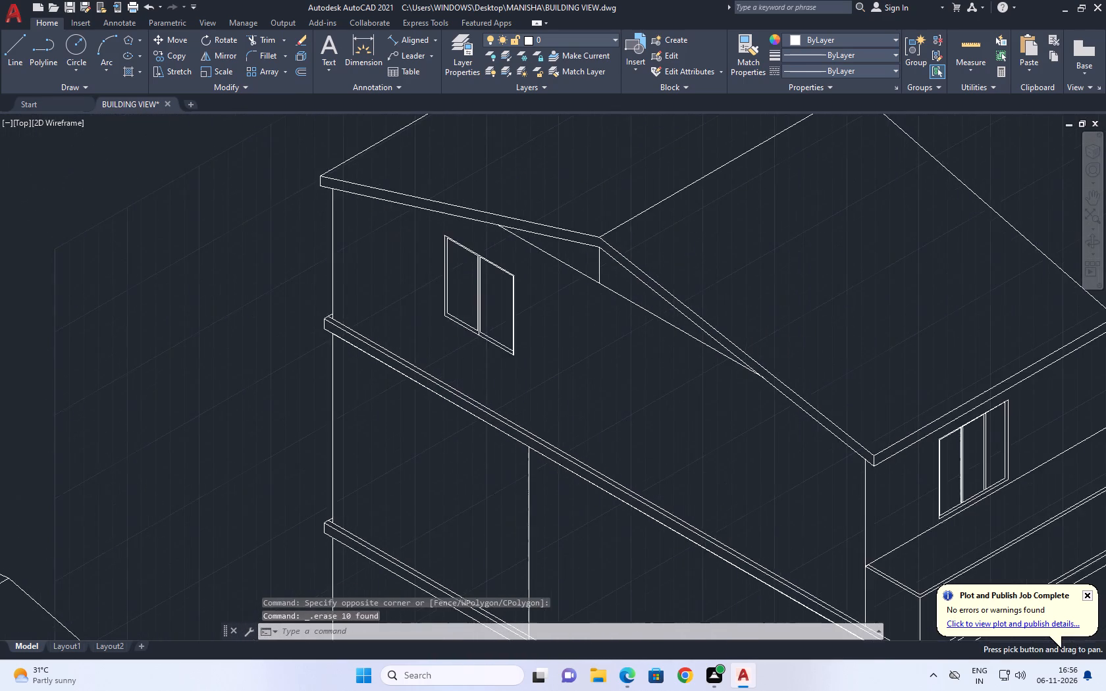
{"action": "left_click_drag", "start_coordinate": [411, 229], "coordinate": [418, 230]}
{"action": "left_click", "coordinate": [555, 390]}
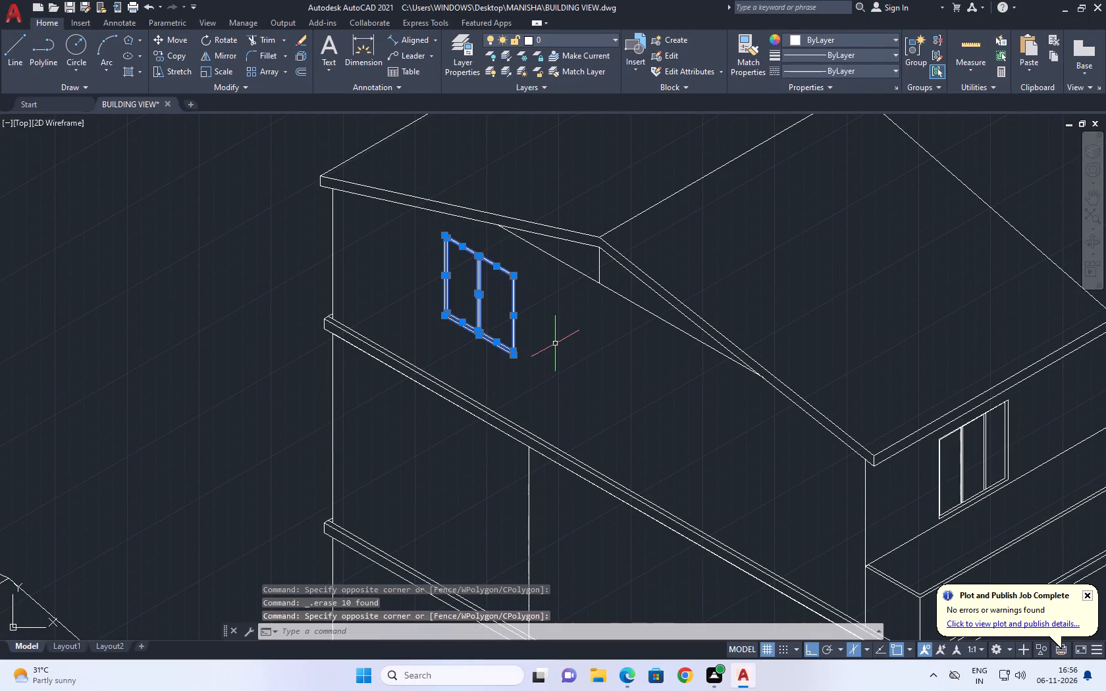
{"action": "key", "text": "Delete"}
{"action": "scroll", "coordinate": [551, 338], "scroll_direction": "down", "scroll_amount": 3}
{"action": "middle_click_drag", "start_coordinate": [600, 431], "coordinate": [460, 319]}
{"action": "middle_click_drag", "start_coordinate": [440, 230], "coordinate": [471, 284]}
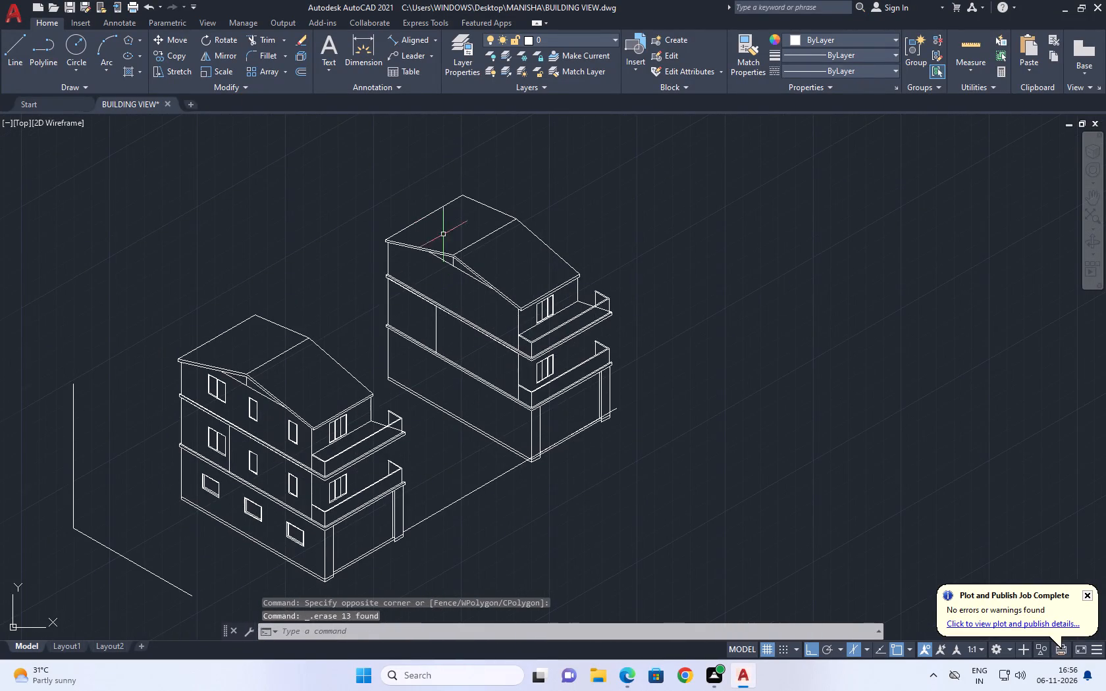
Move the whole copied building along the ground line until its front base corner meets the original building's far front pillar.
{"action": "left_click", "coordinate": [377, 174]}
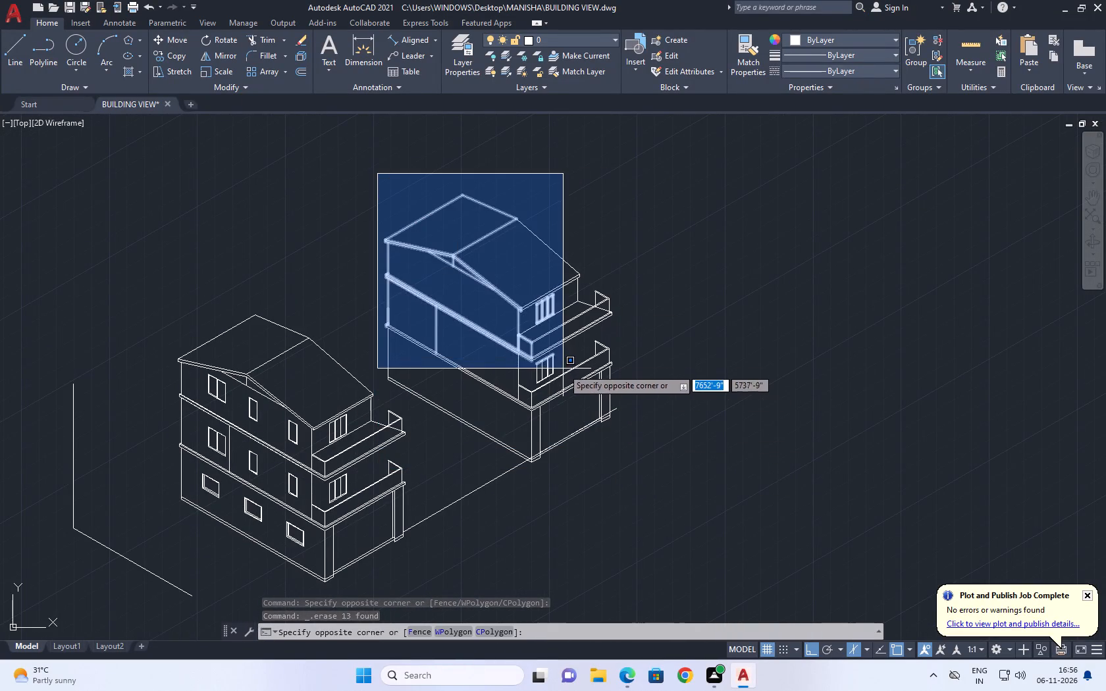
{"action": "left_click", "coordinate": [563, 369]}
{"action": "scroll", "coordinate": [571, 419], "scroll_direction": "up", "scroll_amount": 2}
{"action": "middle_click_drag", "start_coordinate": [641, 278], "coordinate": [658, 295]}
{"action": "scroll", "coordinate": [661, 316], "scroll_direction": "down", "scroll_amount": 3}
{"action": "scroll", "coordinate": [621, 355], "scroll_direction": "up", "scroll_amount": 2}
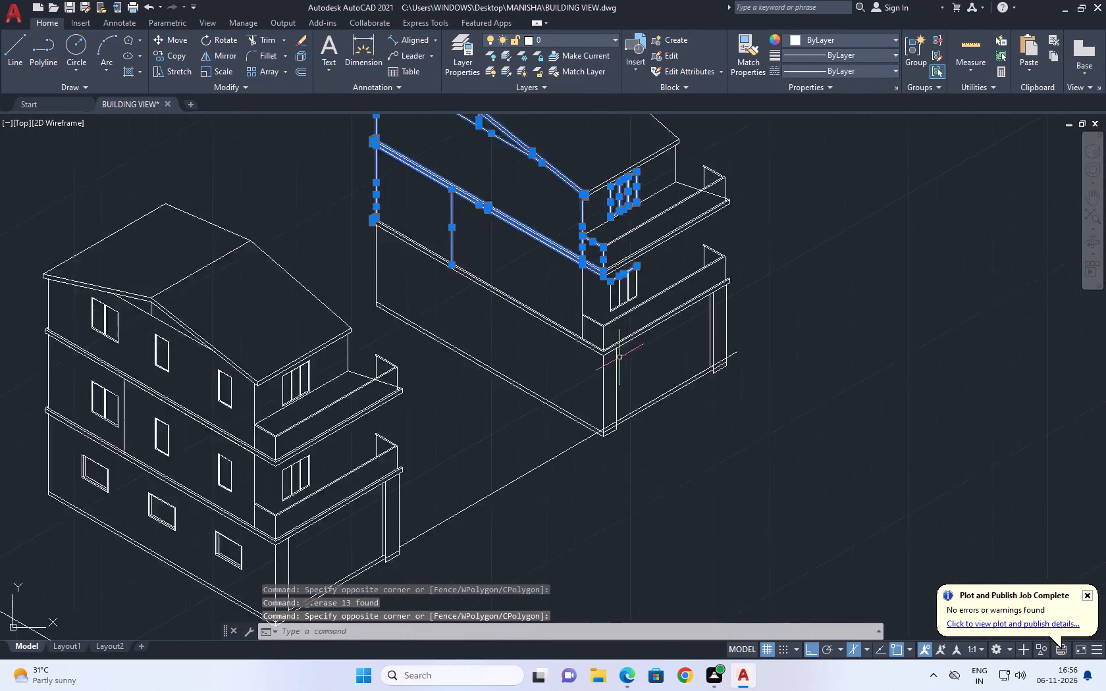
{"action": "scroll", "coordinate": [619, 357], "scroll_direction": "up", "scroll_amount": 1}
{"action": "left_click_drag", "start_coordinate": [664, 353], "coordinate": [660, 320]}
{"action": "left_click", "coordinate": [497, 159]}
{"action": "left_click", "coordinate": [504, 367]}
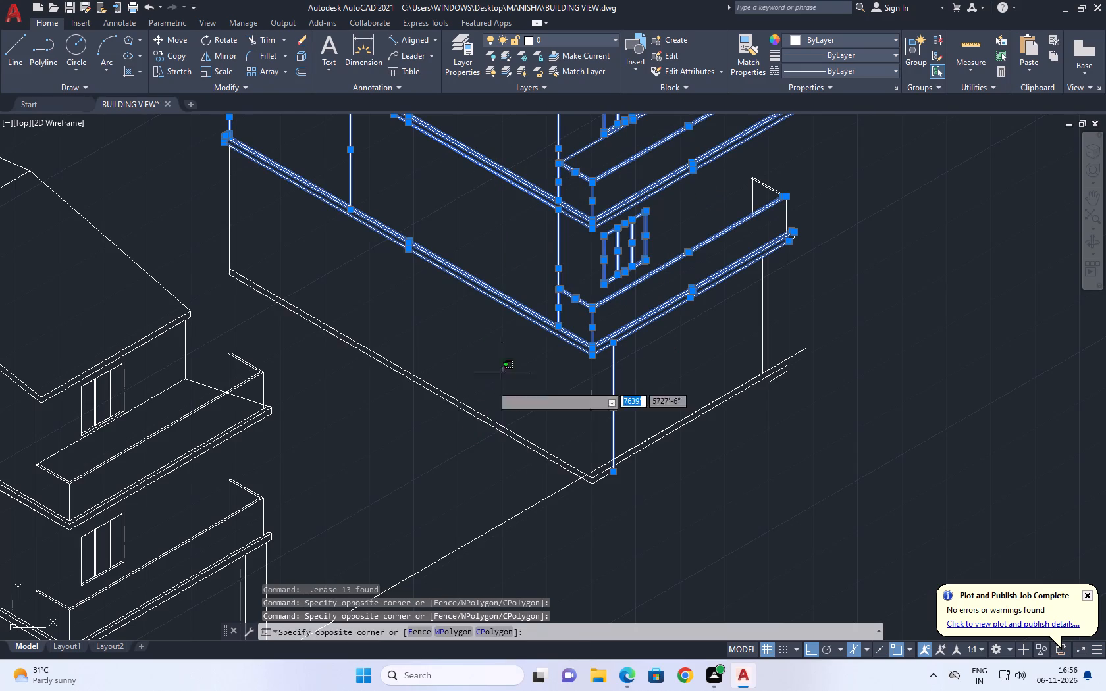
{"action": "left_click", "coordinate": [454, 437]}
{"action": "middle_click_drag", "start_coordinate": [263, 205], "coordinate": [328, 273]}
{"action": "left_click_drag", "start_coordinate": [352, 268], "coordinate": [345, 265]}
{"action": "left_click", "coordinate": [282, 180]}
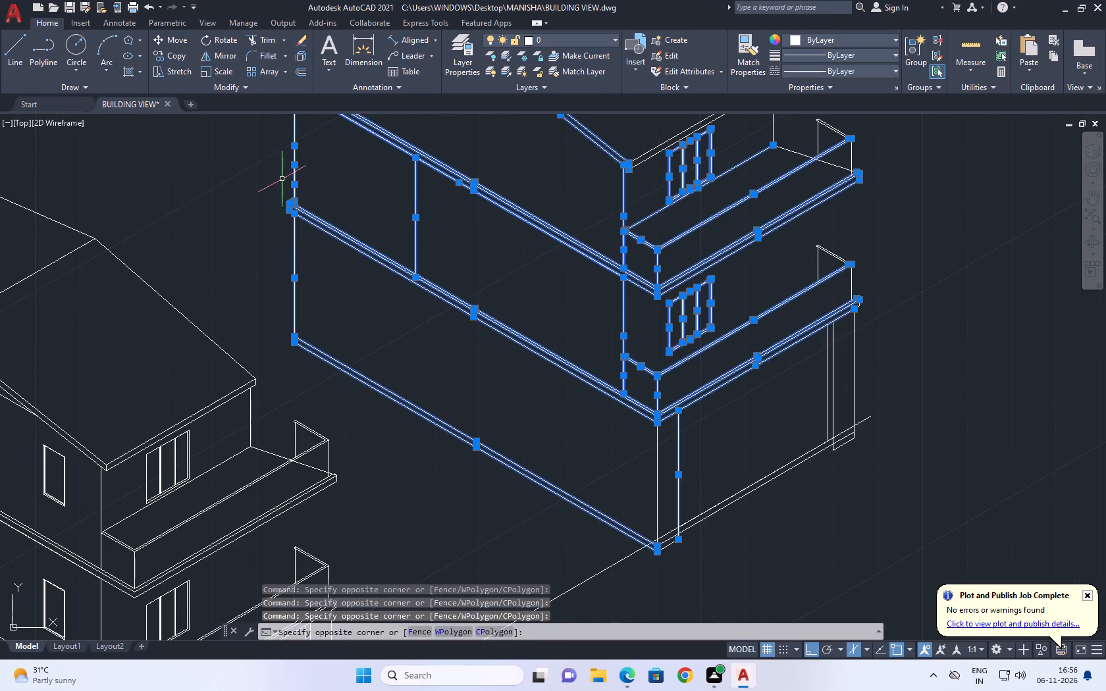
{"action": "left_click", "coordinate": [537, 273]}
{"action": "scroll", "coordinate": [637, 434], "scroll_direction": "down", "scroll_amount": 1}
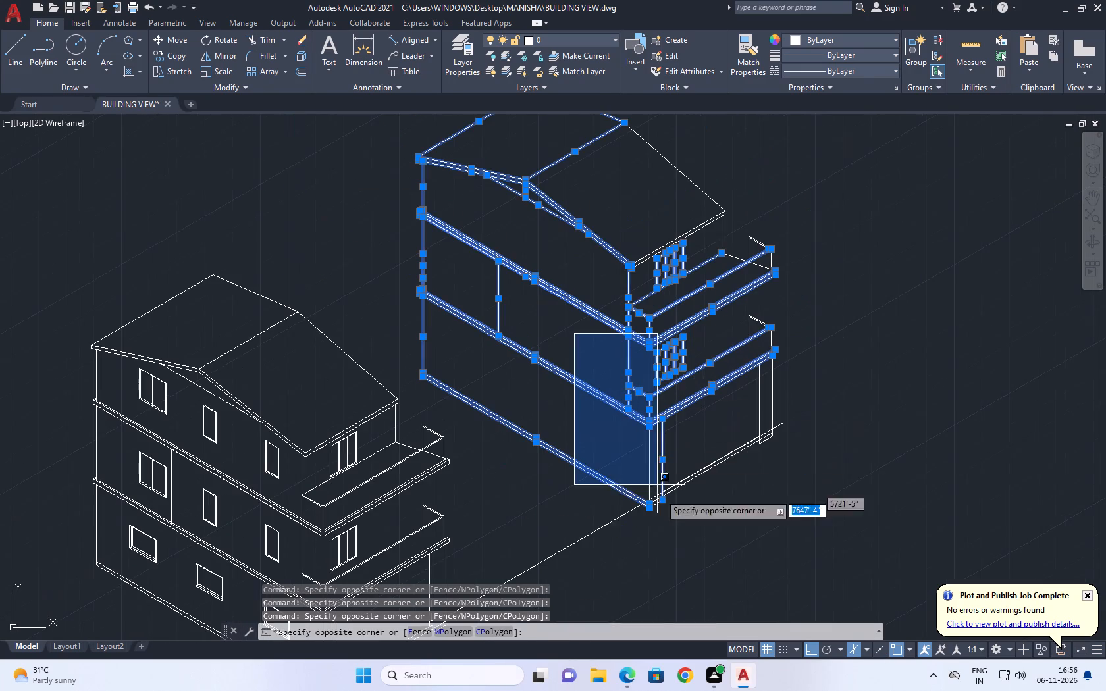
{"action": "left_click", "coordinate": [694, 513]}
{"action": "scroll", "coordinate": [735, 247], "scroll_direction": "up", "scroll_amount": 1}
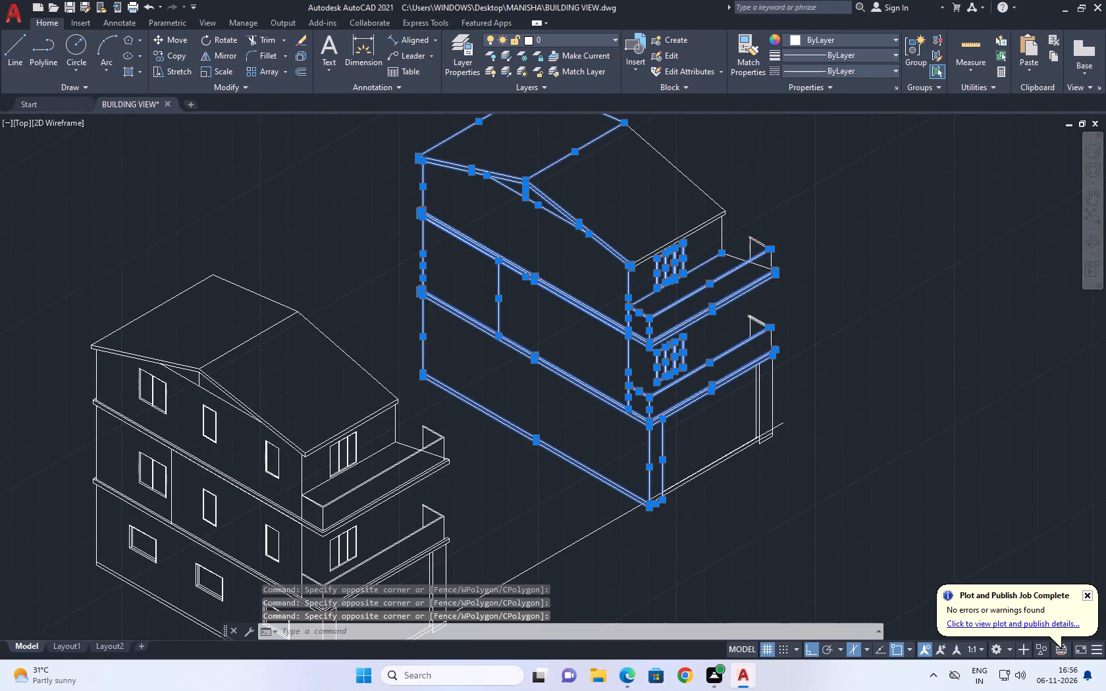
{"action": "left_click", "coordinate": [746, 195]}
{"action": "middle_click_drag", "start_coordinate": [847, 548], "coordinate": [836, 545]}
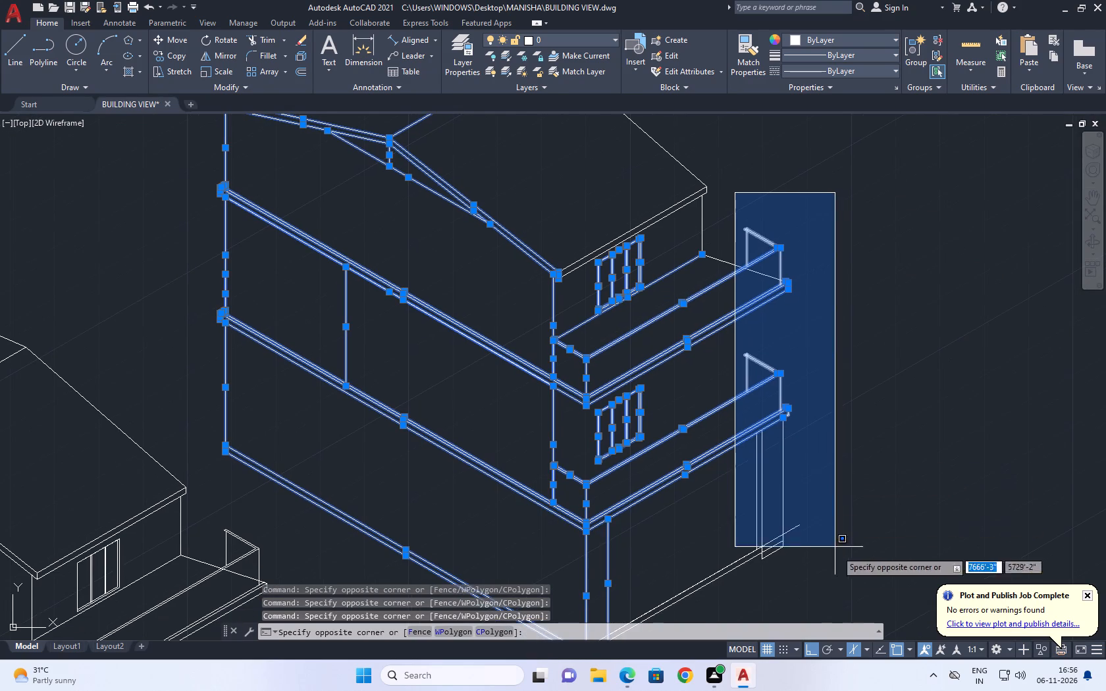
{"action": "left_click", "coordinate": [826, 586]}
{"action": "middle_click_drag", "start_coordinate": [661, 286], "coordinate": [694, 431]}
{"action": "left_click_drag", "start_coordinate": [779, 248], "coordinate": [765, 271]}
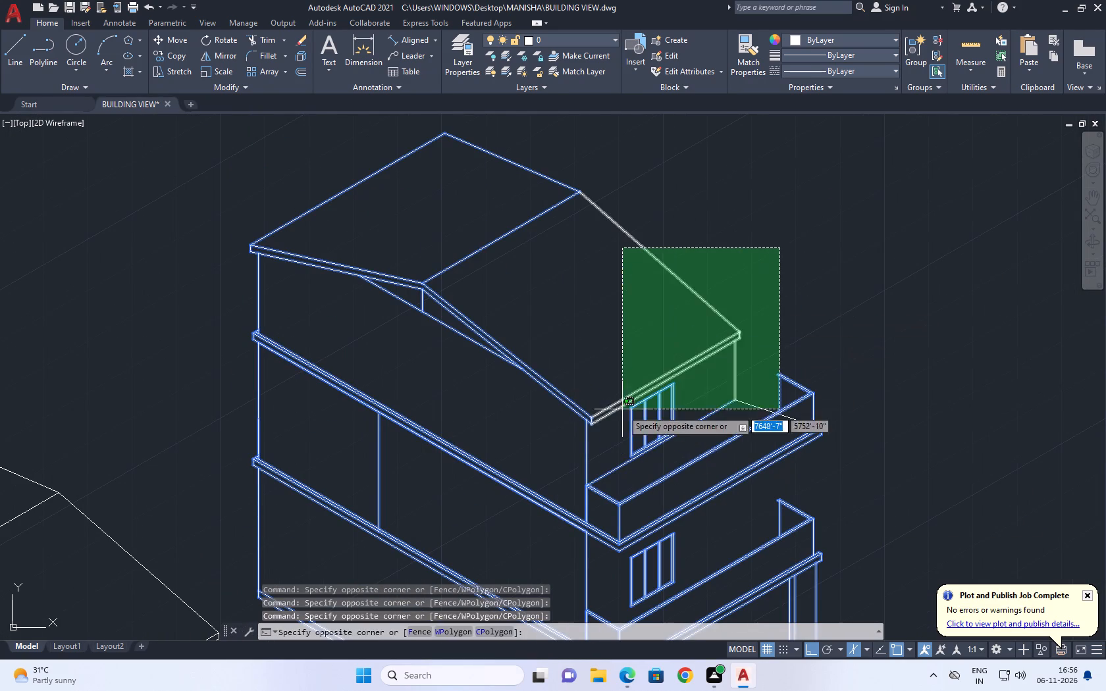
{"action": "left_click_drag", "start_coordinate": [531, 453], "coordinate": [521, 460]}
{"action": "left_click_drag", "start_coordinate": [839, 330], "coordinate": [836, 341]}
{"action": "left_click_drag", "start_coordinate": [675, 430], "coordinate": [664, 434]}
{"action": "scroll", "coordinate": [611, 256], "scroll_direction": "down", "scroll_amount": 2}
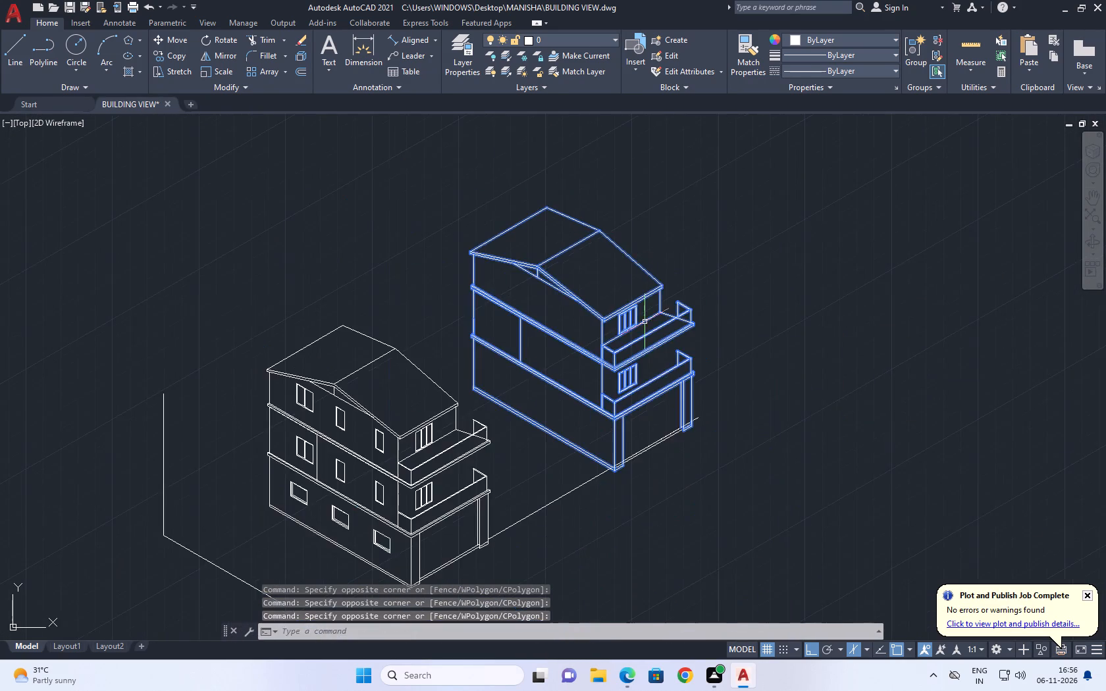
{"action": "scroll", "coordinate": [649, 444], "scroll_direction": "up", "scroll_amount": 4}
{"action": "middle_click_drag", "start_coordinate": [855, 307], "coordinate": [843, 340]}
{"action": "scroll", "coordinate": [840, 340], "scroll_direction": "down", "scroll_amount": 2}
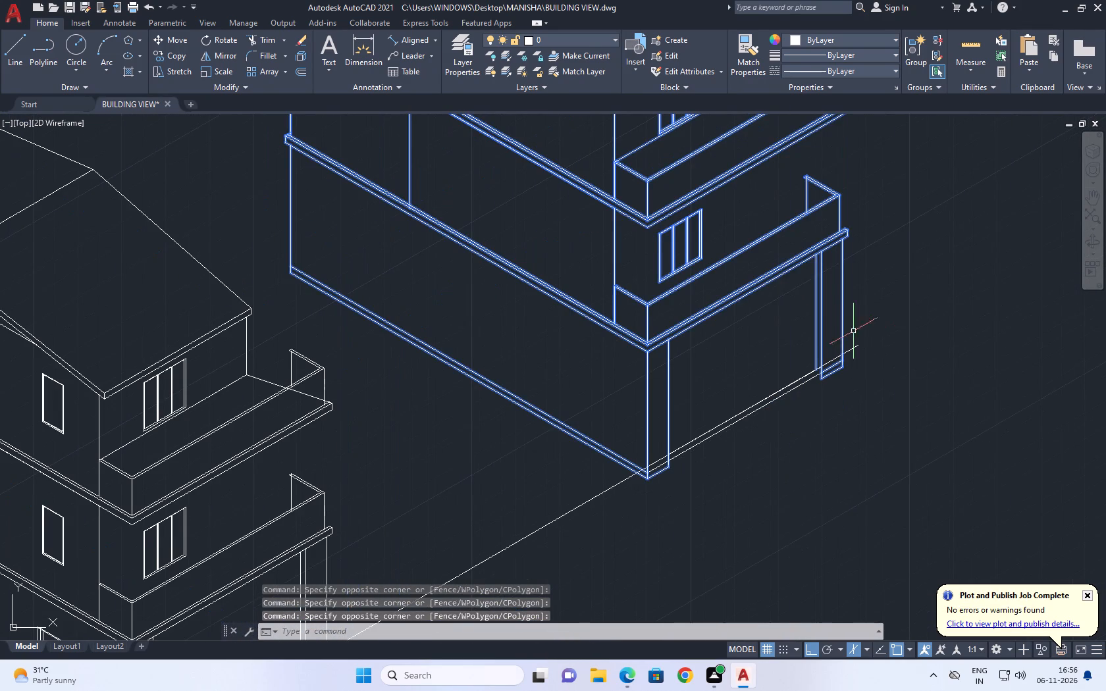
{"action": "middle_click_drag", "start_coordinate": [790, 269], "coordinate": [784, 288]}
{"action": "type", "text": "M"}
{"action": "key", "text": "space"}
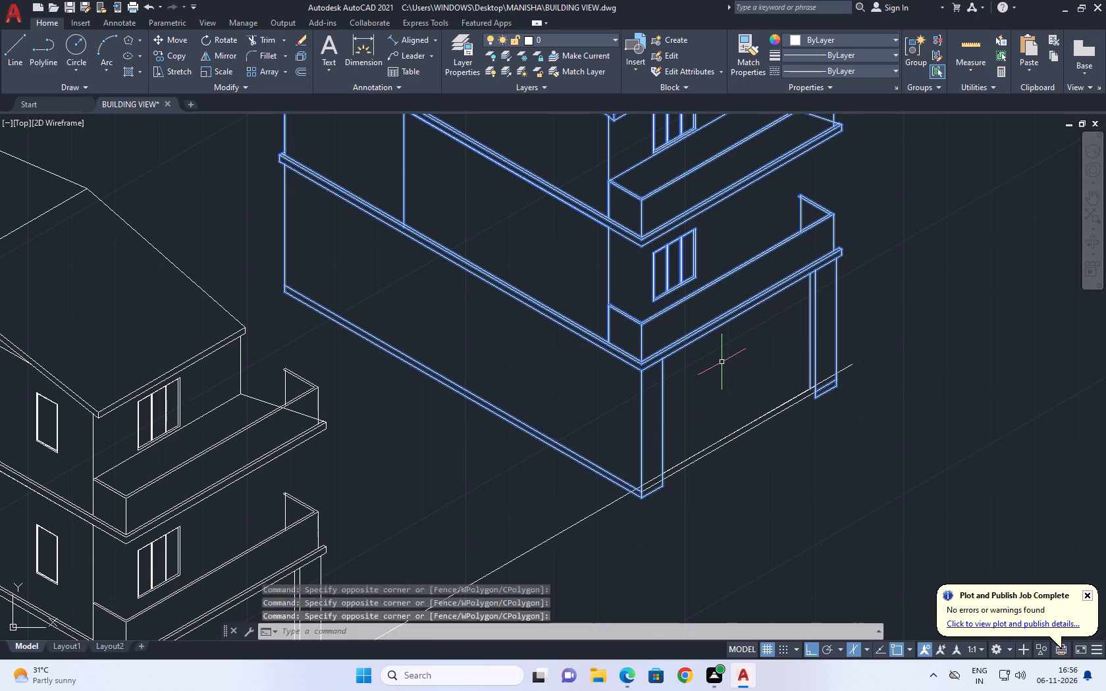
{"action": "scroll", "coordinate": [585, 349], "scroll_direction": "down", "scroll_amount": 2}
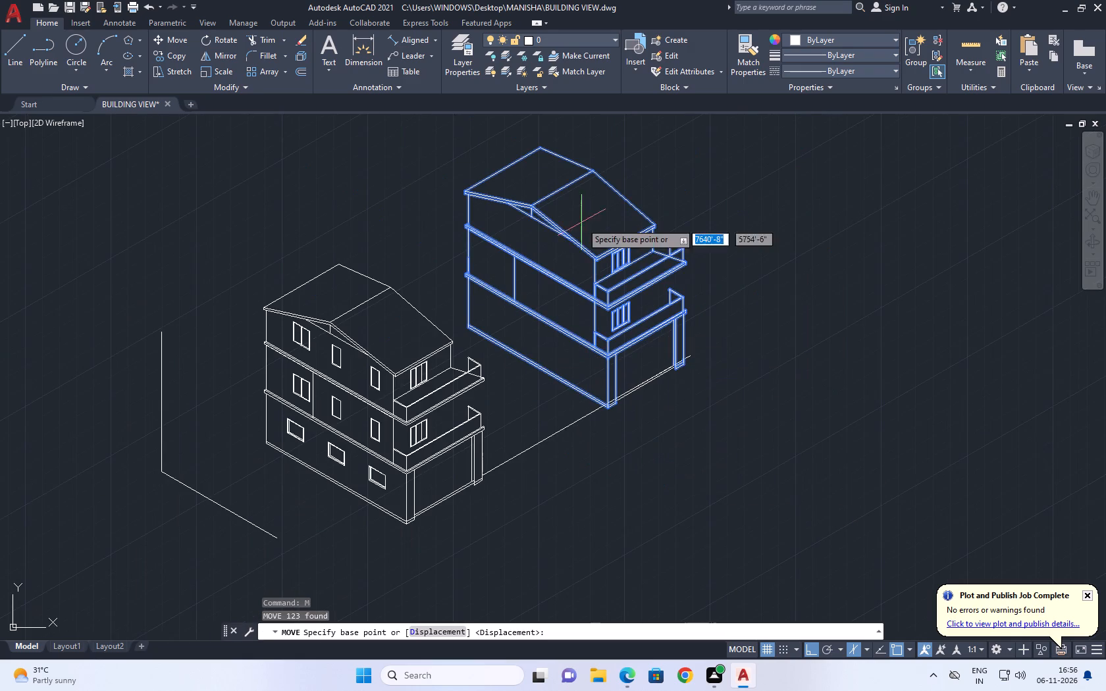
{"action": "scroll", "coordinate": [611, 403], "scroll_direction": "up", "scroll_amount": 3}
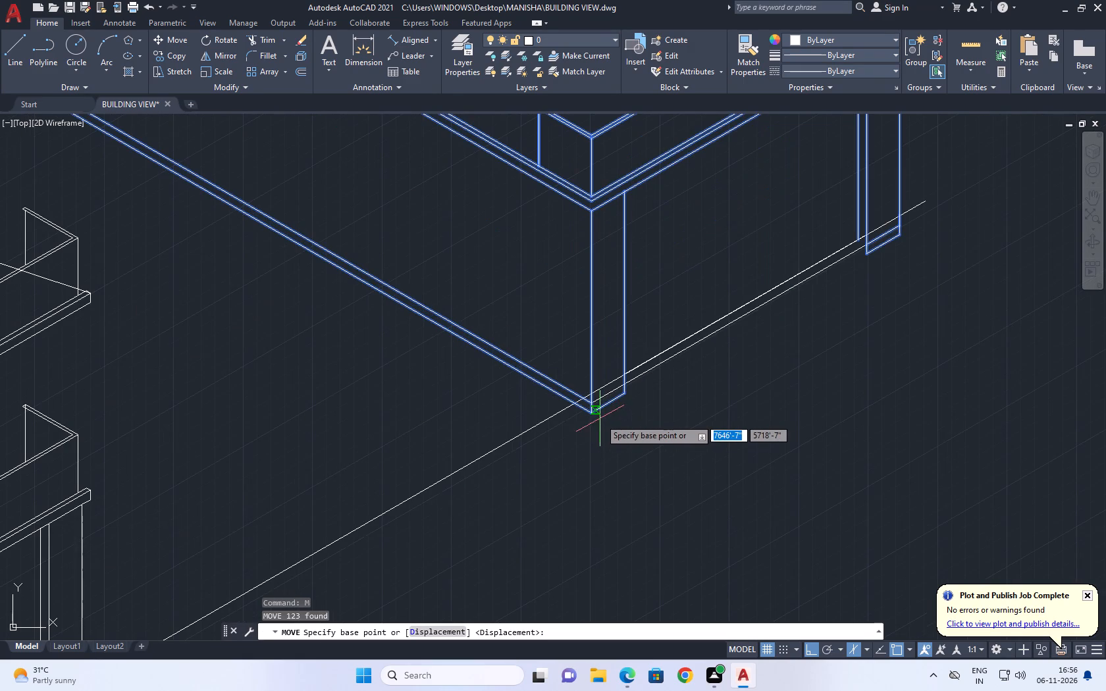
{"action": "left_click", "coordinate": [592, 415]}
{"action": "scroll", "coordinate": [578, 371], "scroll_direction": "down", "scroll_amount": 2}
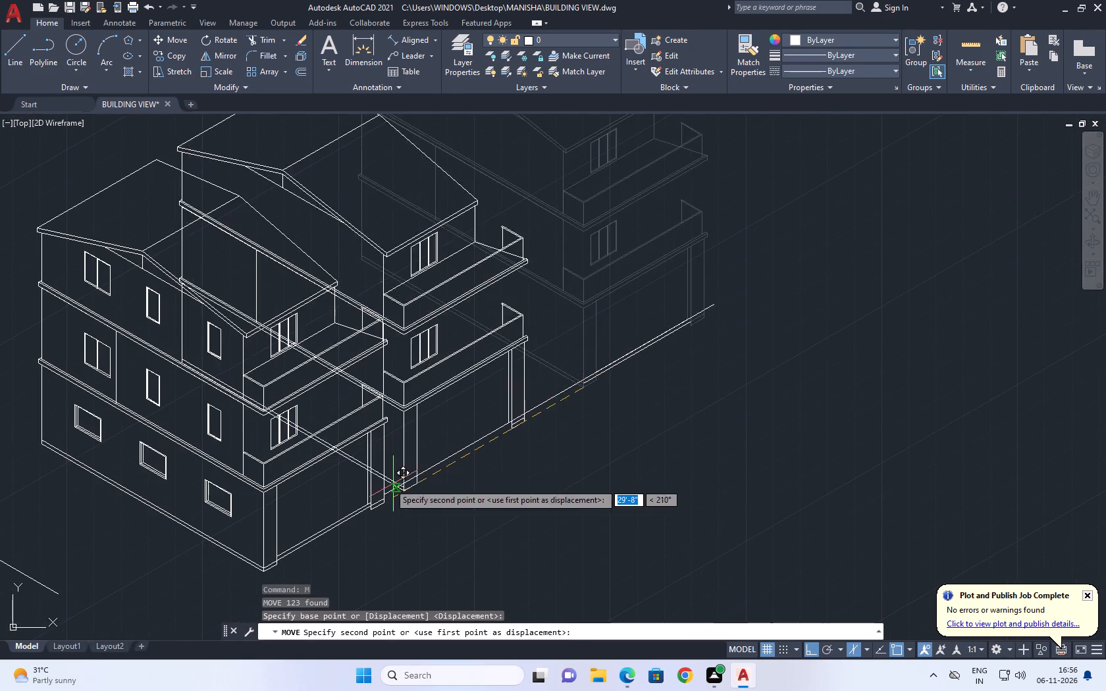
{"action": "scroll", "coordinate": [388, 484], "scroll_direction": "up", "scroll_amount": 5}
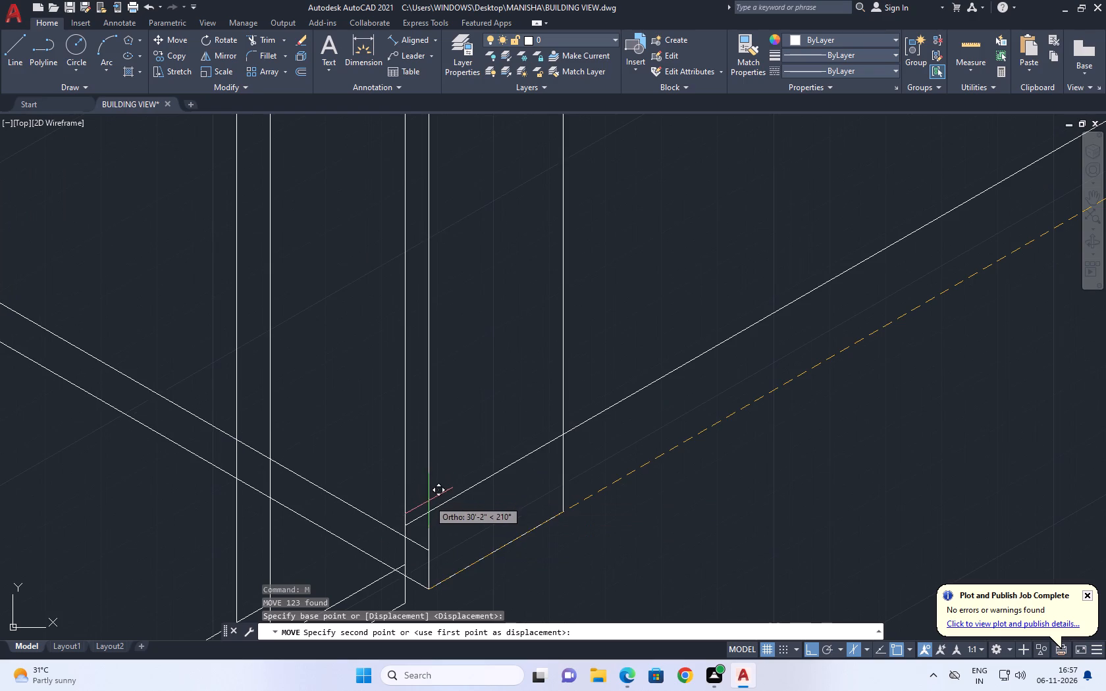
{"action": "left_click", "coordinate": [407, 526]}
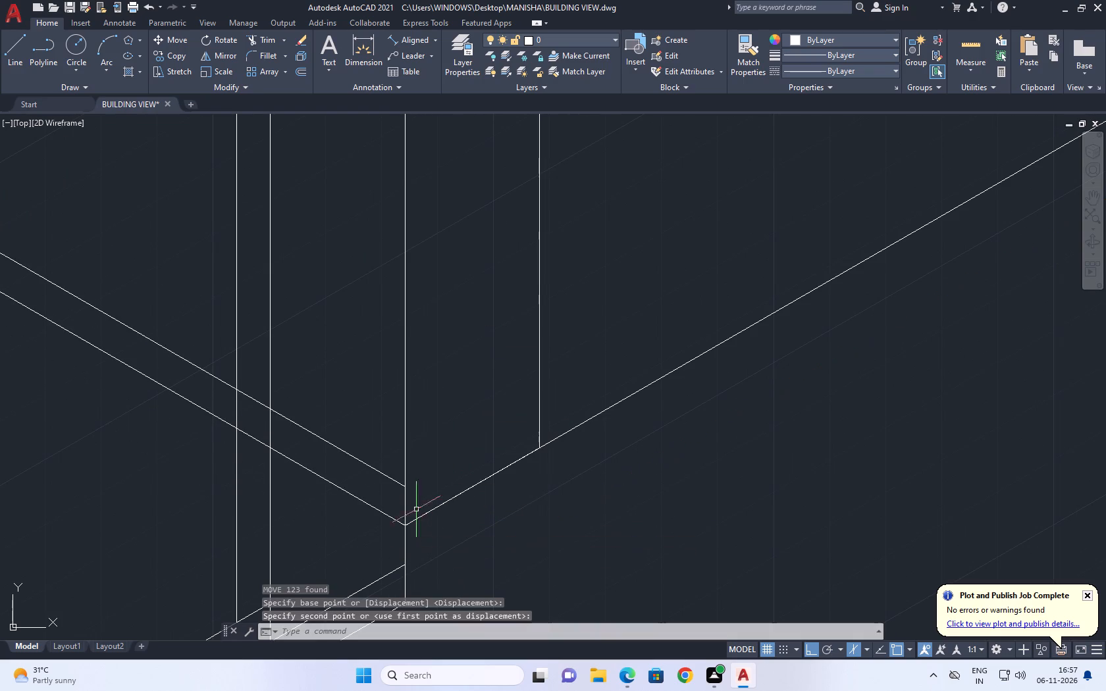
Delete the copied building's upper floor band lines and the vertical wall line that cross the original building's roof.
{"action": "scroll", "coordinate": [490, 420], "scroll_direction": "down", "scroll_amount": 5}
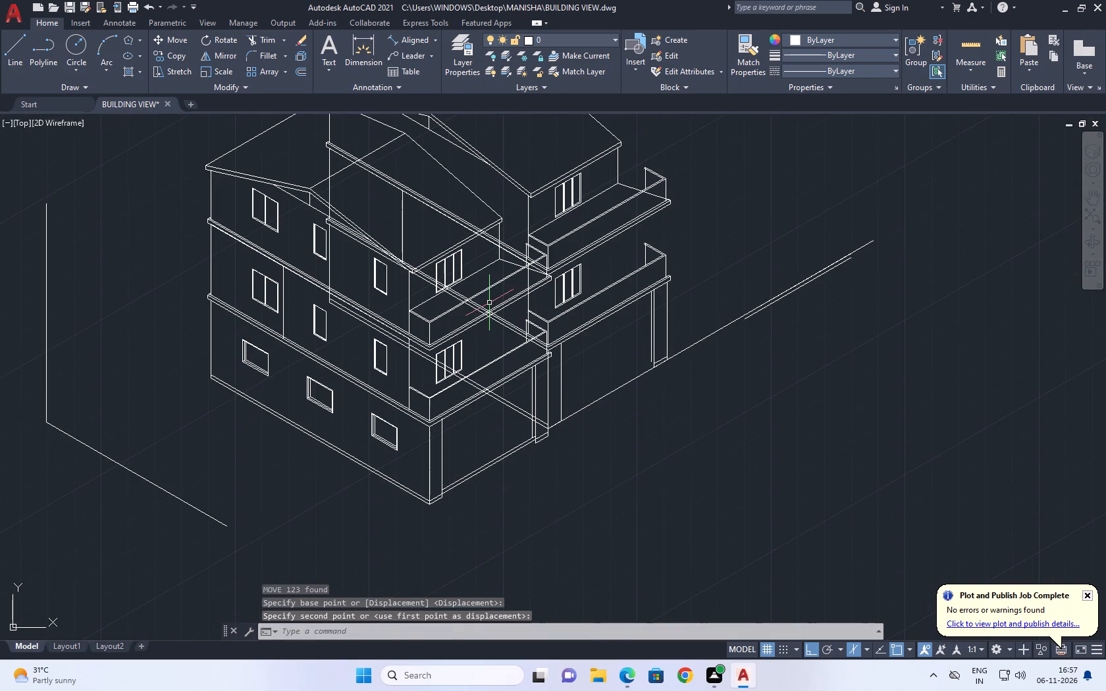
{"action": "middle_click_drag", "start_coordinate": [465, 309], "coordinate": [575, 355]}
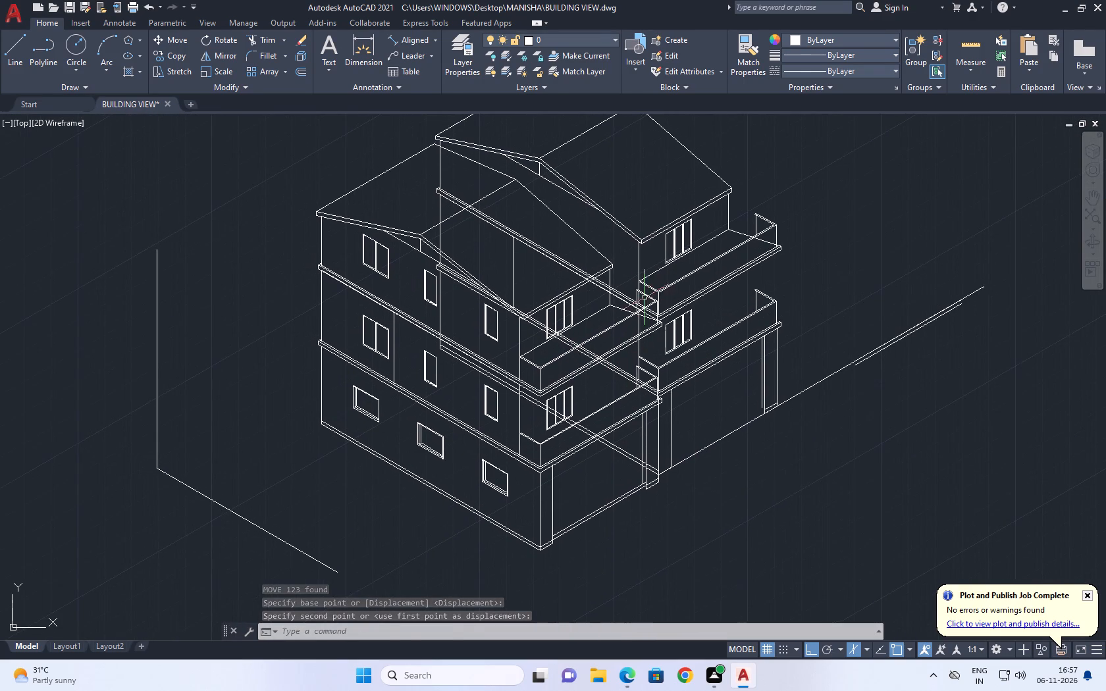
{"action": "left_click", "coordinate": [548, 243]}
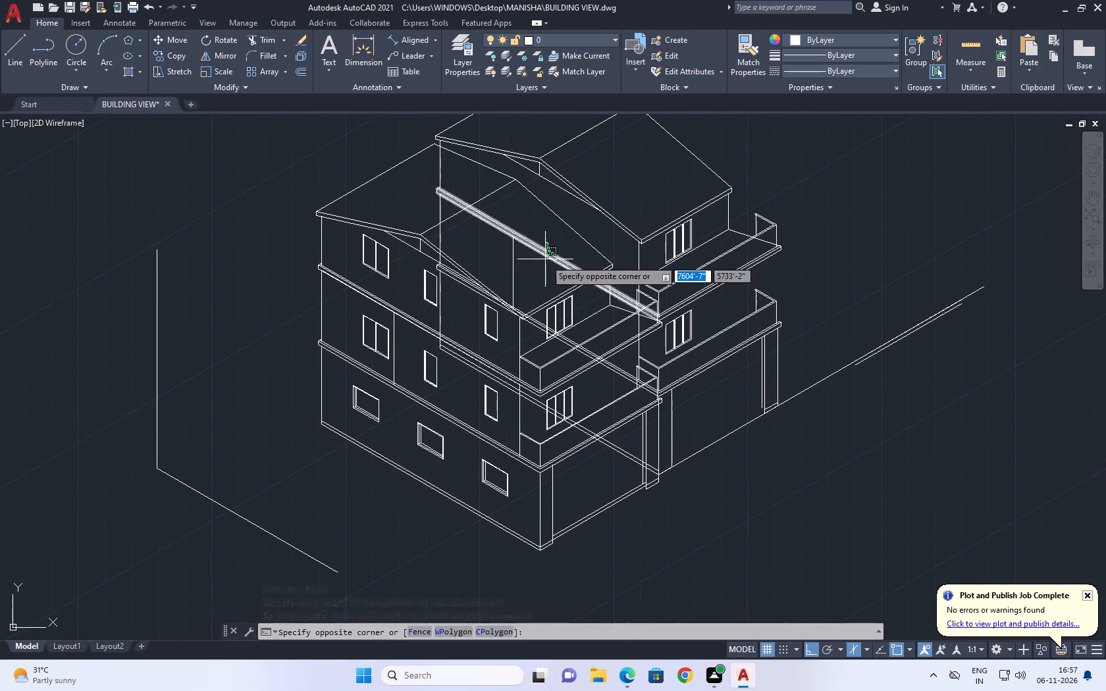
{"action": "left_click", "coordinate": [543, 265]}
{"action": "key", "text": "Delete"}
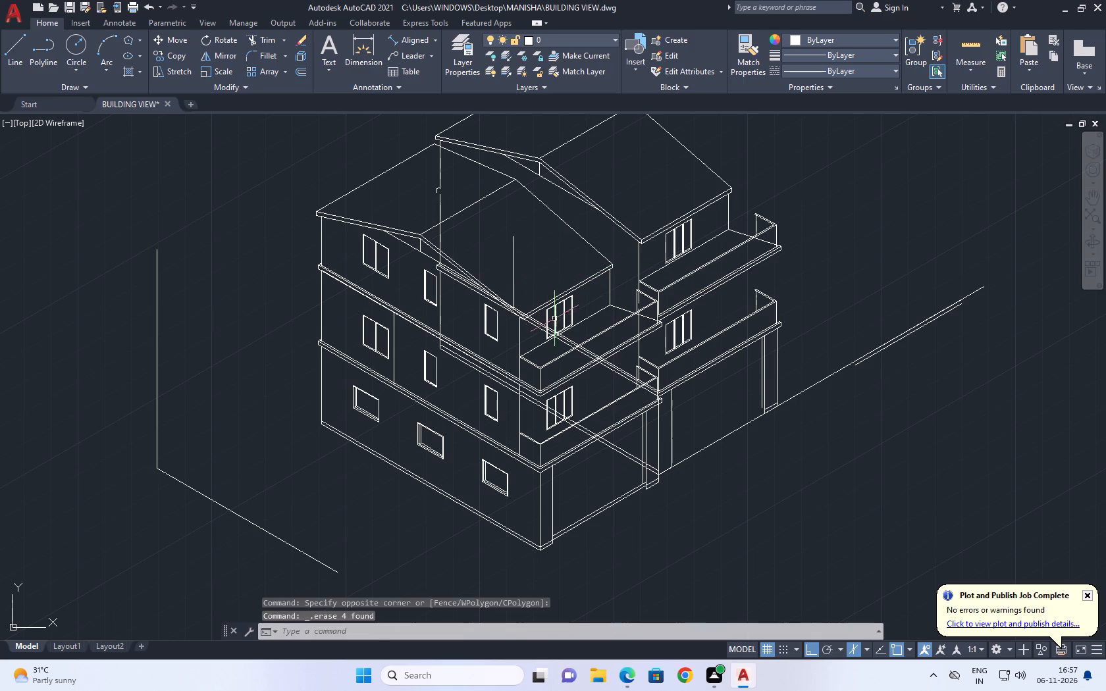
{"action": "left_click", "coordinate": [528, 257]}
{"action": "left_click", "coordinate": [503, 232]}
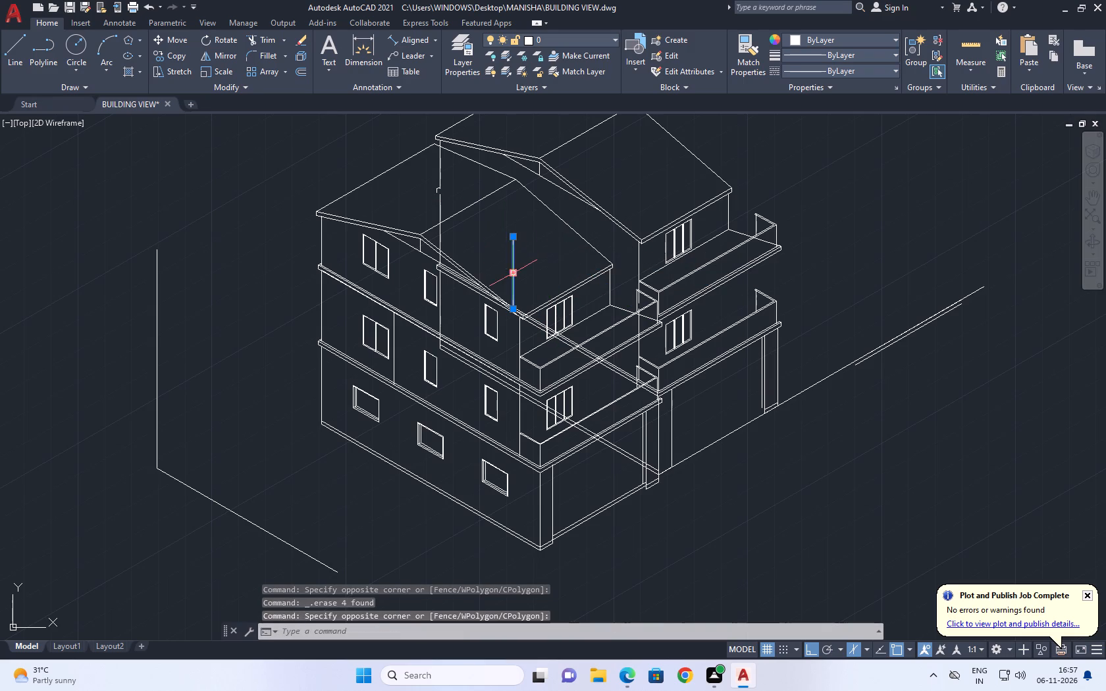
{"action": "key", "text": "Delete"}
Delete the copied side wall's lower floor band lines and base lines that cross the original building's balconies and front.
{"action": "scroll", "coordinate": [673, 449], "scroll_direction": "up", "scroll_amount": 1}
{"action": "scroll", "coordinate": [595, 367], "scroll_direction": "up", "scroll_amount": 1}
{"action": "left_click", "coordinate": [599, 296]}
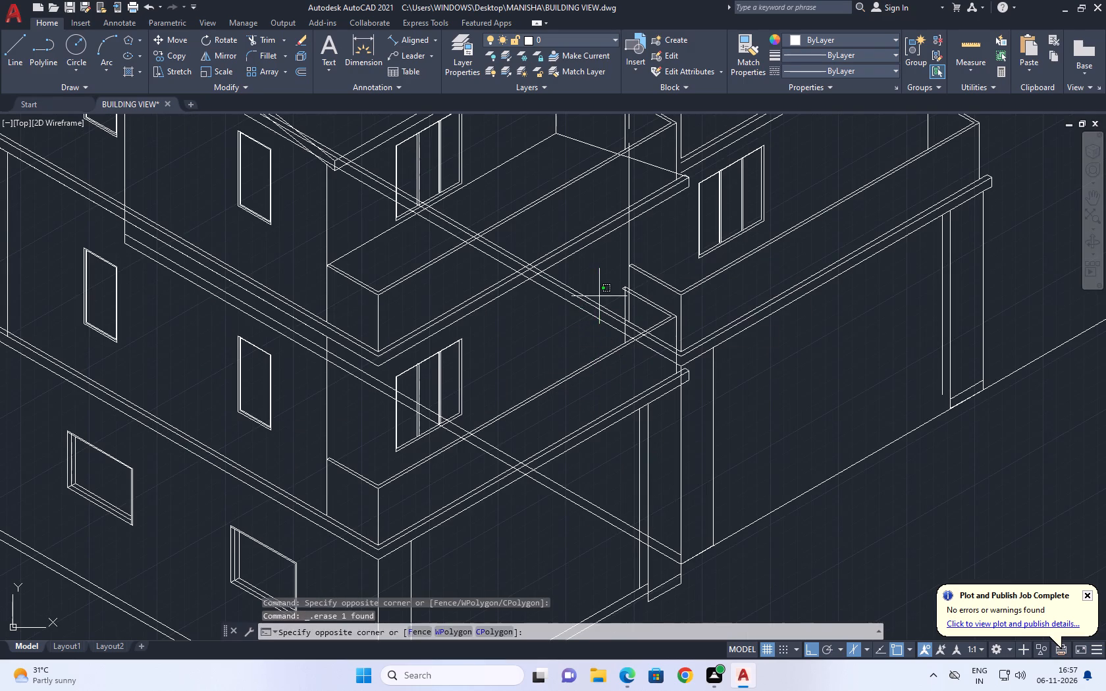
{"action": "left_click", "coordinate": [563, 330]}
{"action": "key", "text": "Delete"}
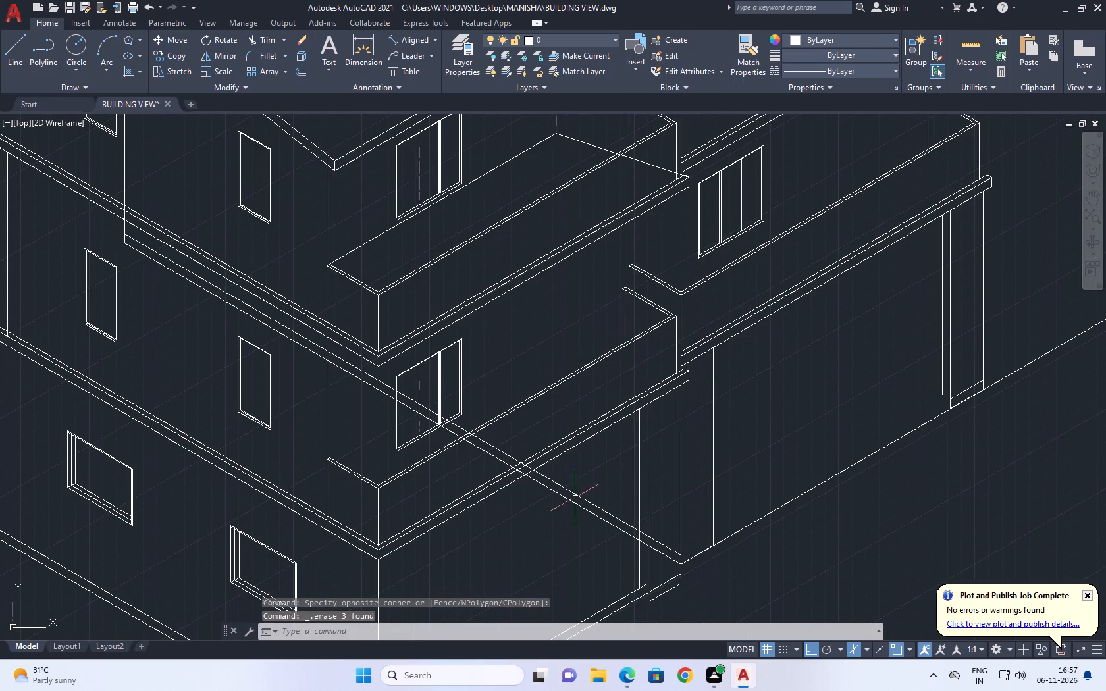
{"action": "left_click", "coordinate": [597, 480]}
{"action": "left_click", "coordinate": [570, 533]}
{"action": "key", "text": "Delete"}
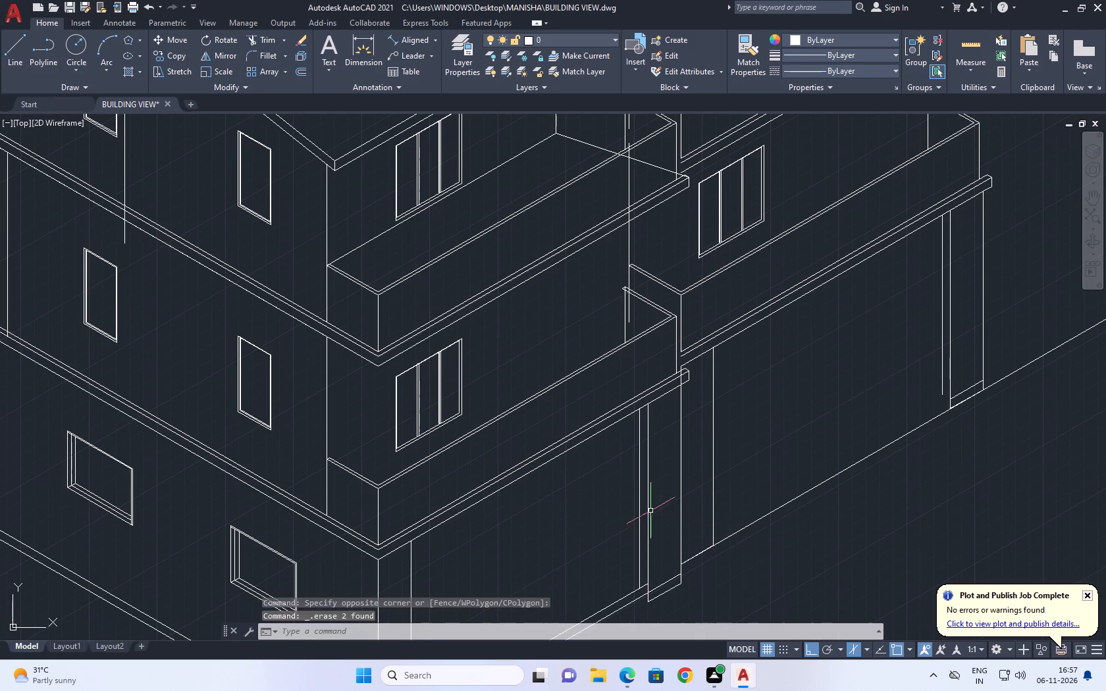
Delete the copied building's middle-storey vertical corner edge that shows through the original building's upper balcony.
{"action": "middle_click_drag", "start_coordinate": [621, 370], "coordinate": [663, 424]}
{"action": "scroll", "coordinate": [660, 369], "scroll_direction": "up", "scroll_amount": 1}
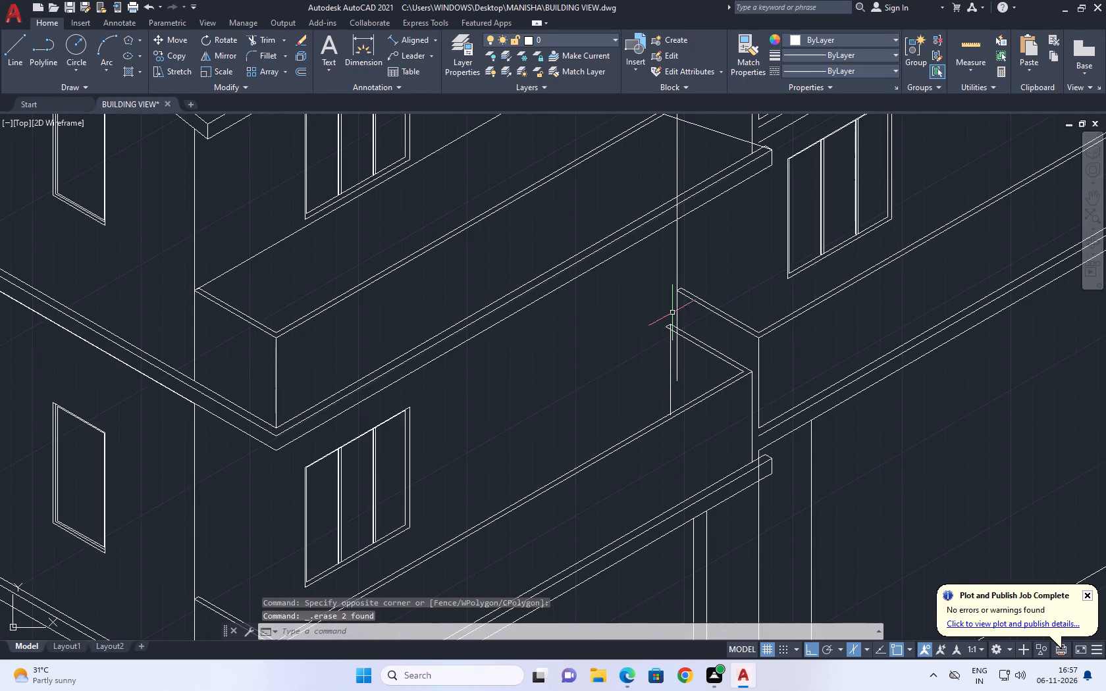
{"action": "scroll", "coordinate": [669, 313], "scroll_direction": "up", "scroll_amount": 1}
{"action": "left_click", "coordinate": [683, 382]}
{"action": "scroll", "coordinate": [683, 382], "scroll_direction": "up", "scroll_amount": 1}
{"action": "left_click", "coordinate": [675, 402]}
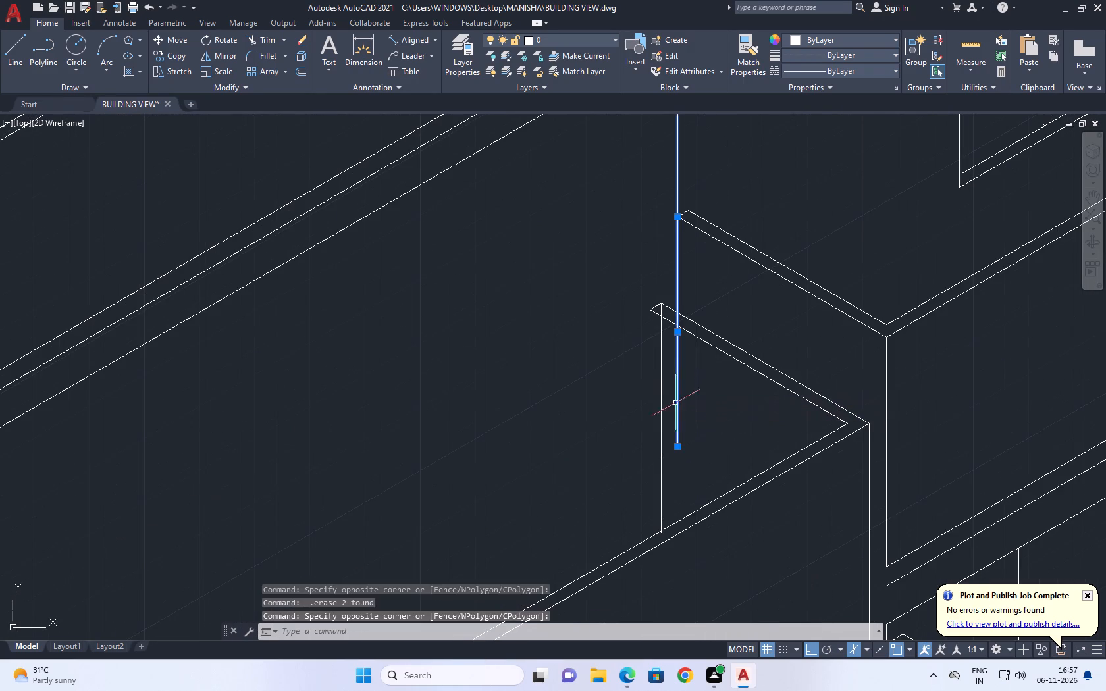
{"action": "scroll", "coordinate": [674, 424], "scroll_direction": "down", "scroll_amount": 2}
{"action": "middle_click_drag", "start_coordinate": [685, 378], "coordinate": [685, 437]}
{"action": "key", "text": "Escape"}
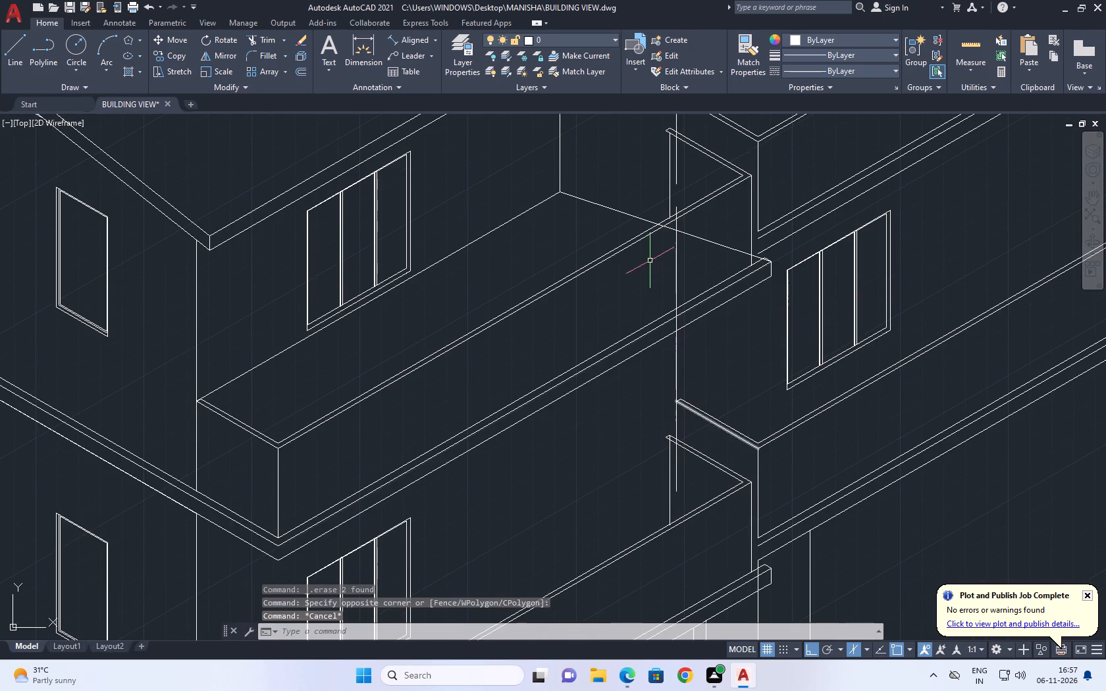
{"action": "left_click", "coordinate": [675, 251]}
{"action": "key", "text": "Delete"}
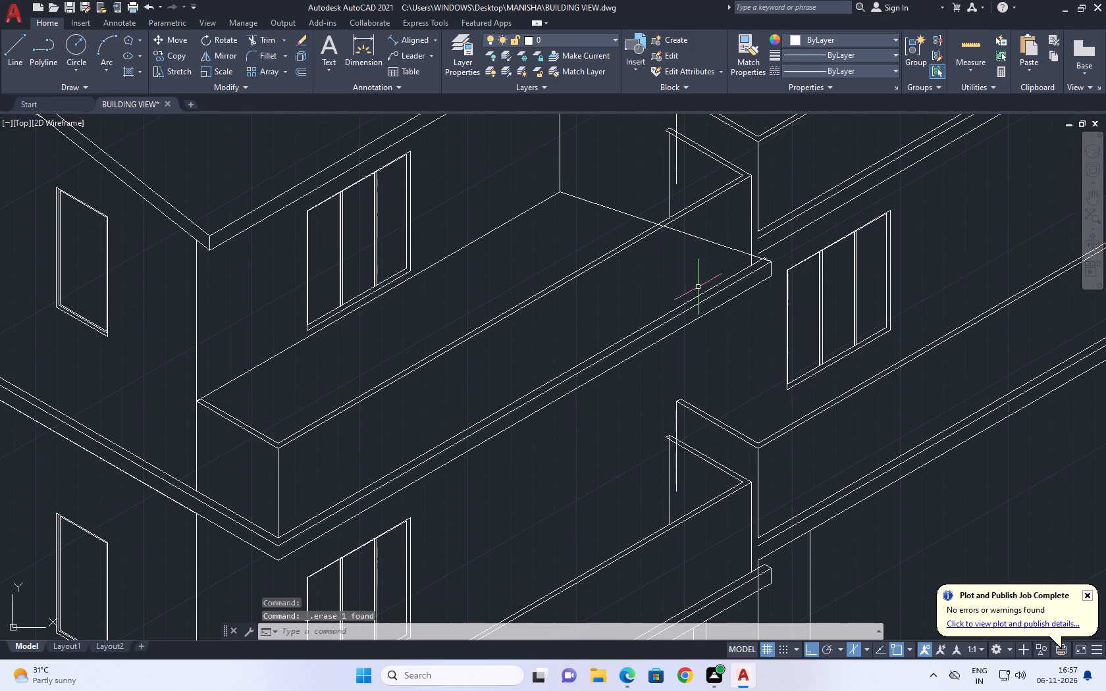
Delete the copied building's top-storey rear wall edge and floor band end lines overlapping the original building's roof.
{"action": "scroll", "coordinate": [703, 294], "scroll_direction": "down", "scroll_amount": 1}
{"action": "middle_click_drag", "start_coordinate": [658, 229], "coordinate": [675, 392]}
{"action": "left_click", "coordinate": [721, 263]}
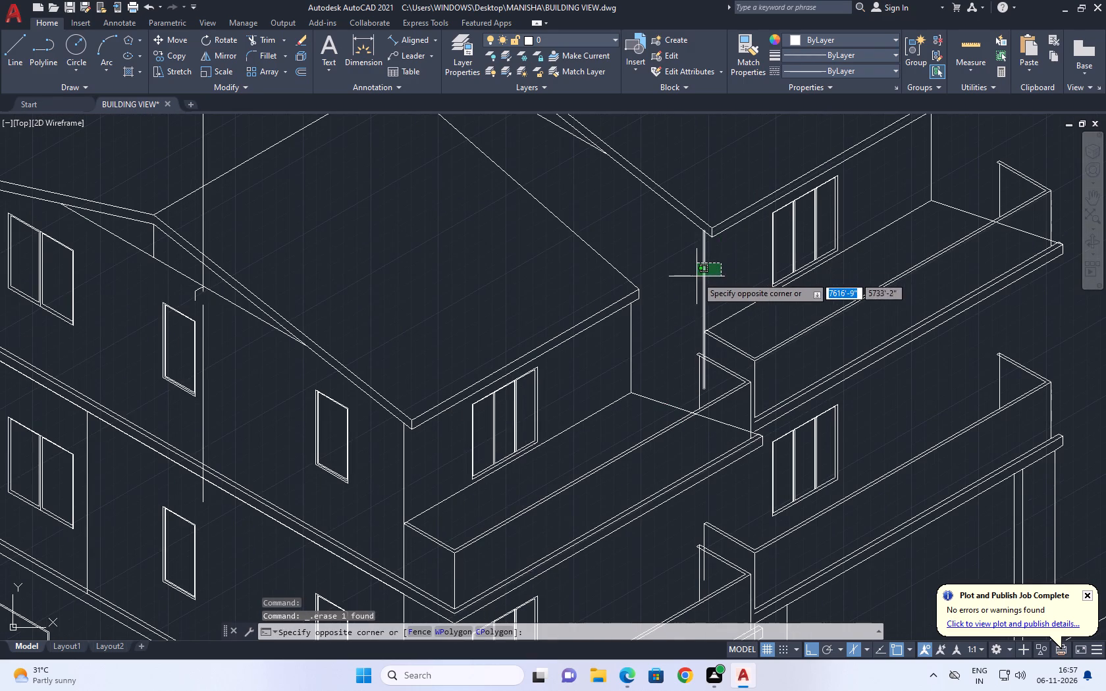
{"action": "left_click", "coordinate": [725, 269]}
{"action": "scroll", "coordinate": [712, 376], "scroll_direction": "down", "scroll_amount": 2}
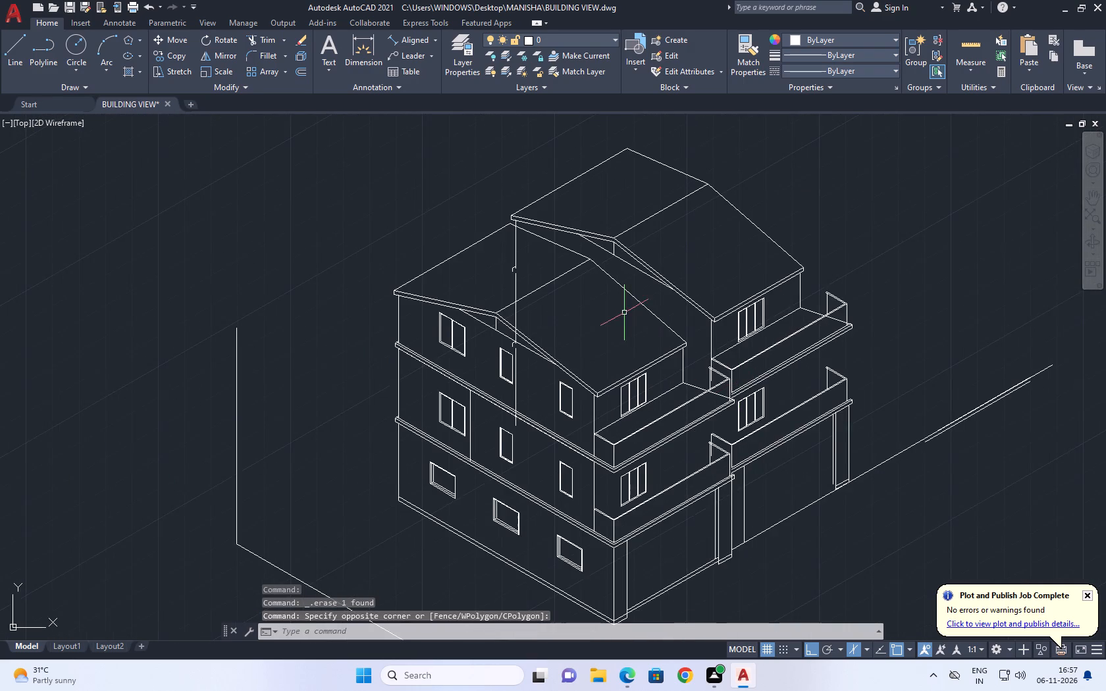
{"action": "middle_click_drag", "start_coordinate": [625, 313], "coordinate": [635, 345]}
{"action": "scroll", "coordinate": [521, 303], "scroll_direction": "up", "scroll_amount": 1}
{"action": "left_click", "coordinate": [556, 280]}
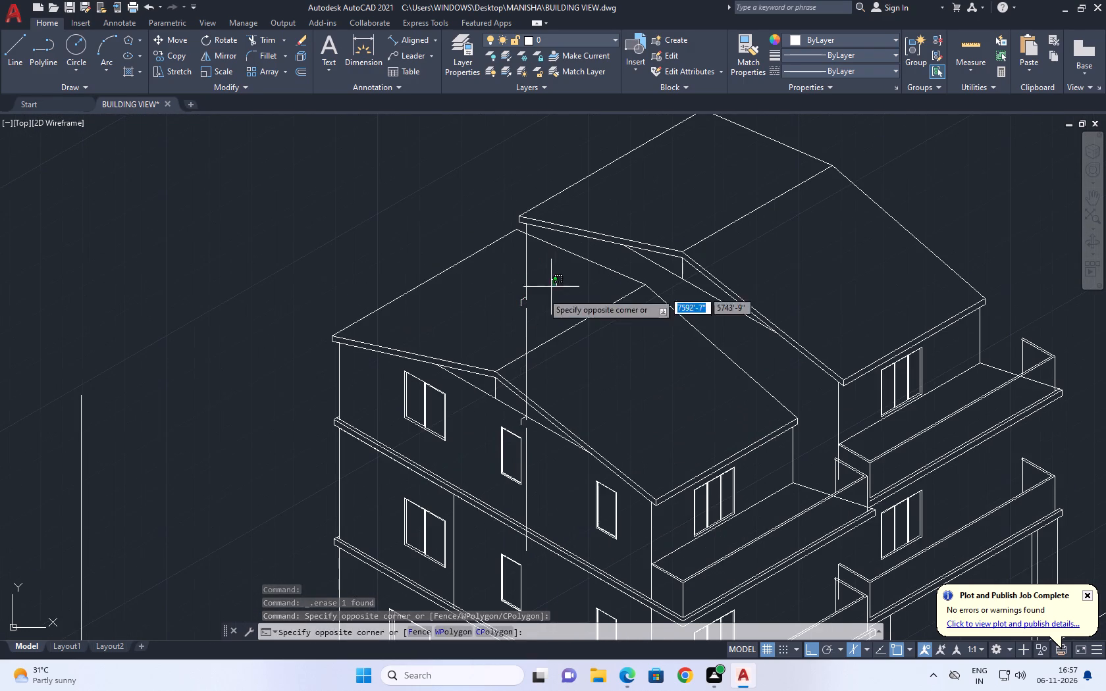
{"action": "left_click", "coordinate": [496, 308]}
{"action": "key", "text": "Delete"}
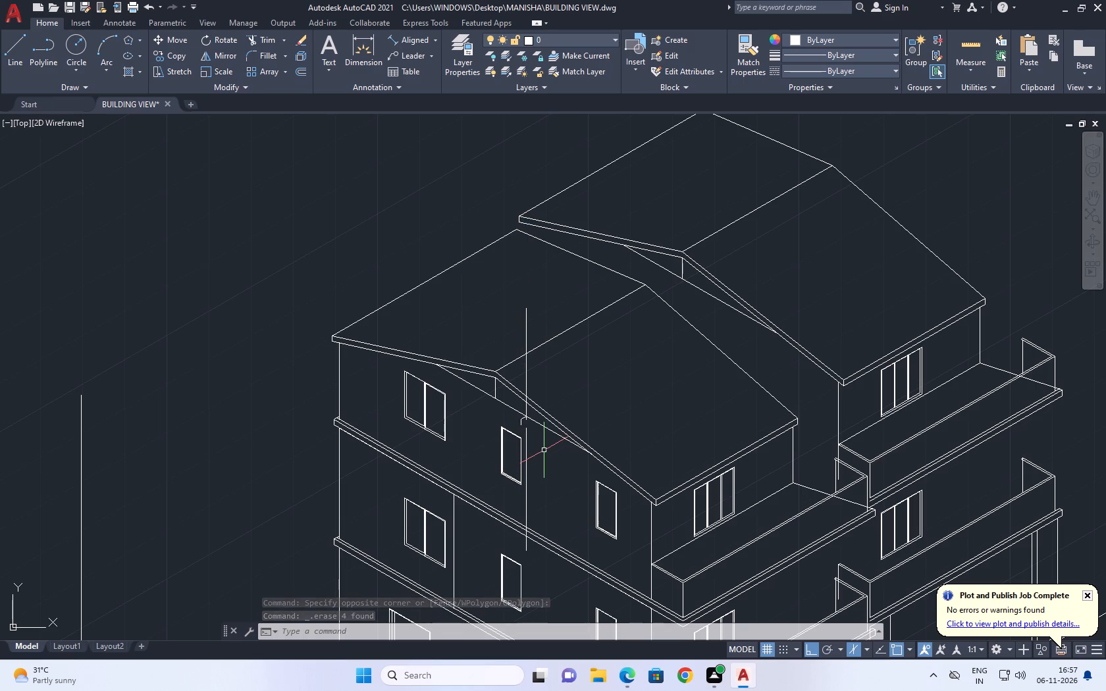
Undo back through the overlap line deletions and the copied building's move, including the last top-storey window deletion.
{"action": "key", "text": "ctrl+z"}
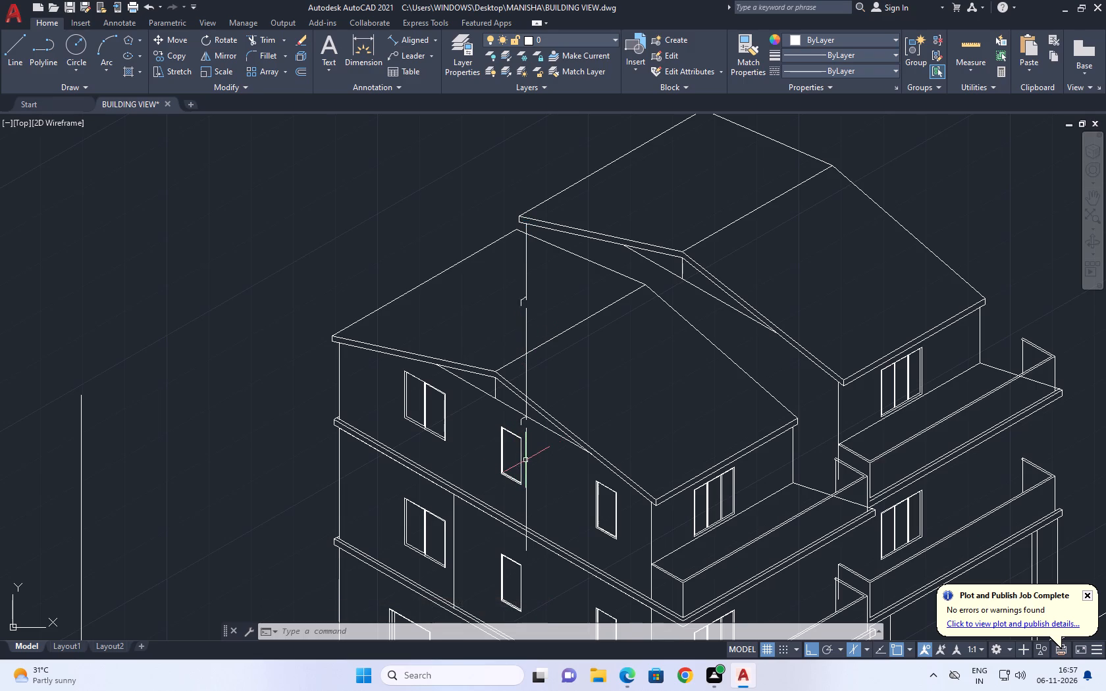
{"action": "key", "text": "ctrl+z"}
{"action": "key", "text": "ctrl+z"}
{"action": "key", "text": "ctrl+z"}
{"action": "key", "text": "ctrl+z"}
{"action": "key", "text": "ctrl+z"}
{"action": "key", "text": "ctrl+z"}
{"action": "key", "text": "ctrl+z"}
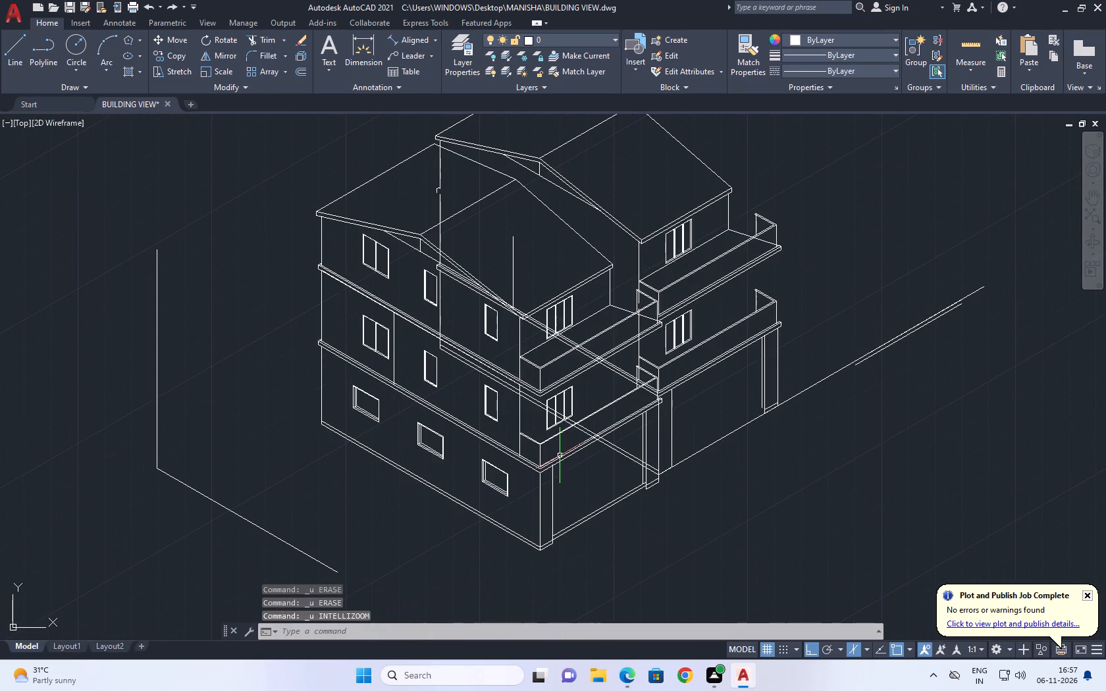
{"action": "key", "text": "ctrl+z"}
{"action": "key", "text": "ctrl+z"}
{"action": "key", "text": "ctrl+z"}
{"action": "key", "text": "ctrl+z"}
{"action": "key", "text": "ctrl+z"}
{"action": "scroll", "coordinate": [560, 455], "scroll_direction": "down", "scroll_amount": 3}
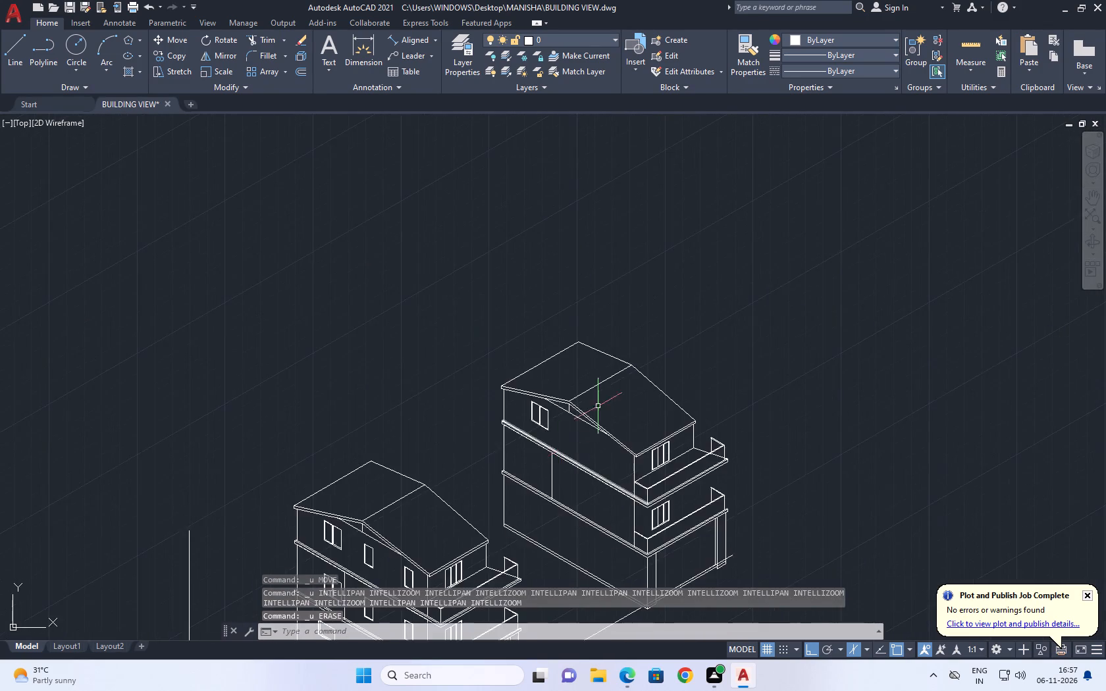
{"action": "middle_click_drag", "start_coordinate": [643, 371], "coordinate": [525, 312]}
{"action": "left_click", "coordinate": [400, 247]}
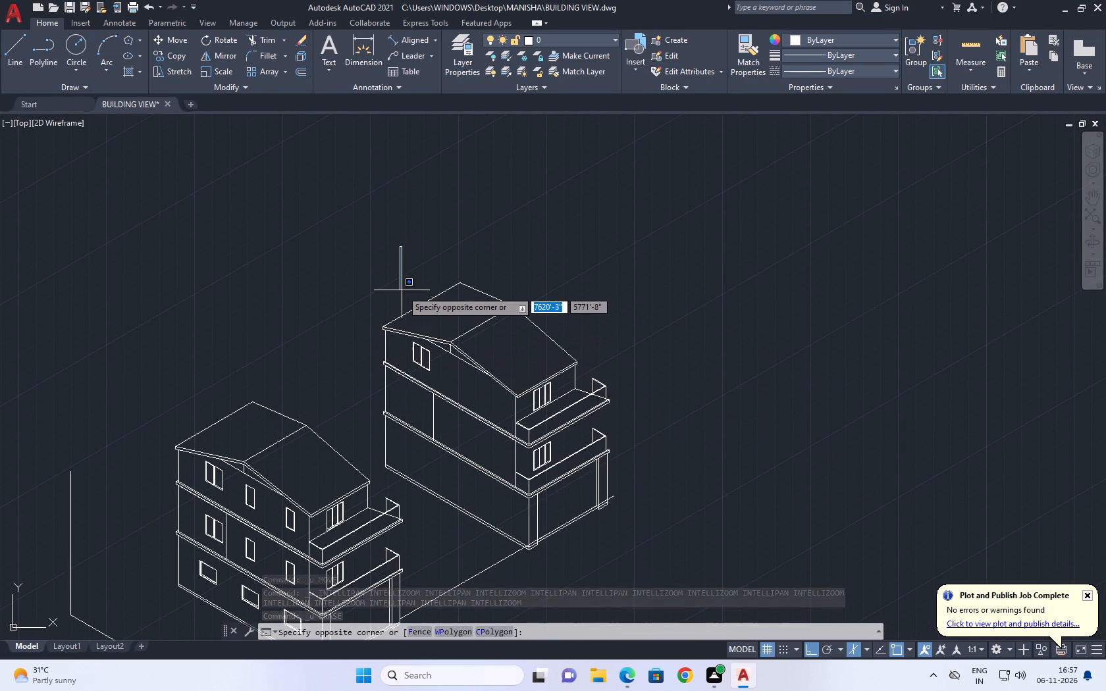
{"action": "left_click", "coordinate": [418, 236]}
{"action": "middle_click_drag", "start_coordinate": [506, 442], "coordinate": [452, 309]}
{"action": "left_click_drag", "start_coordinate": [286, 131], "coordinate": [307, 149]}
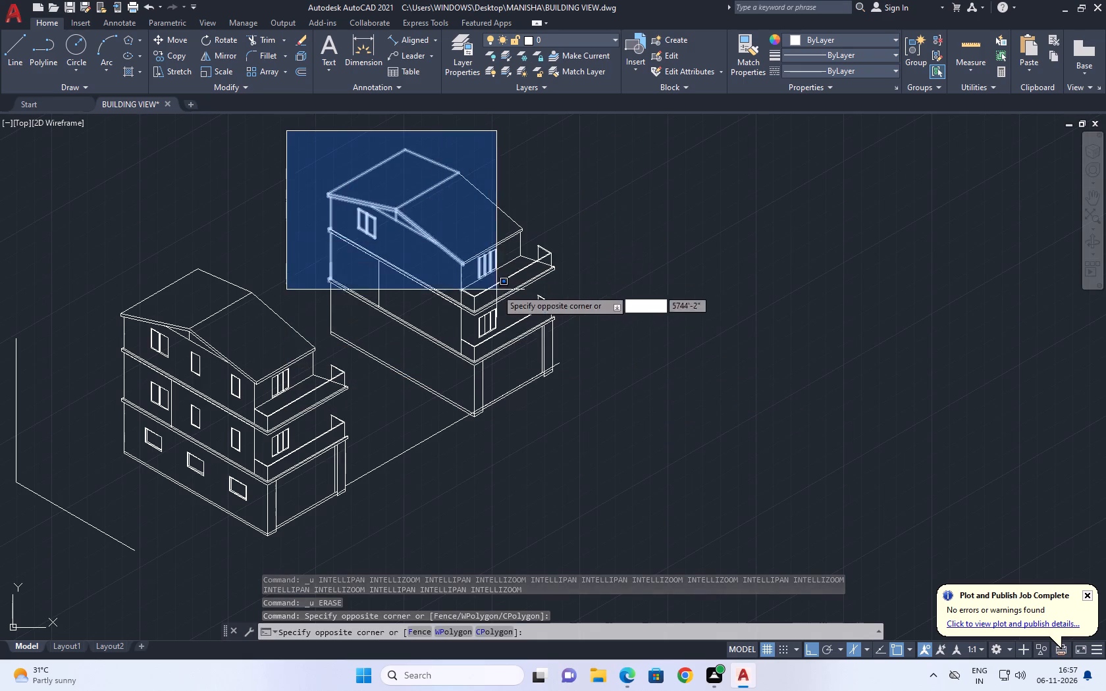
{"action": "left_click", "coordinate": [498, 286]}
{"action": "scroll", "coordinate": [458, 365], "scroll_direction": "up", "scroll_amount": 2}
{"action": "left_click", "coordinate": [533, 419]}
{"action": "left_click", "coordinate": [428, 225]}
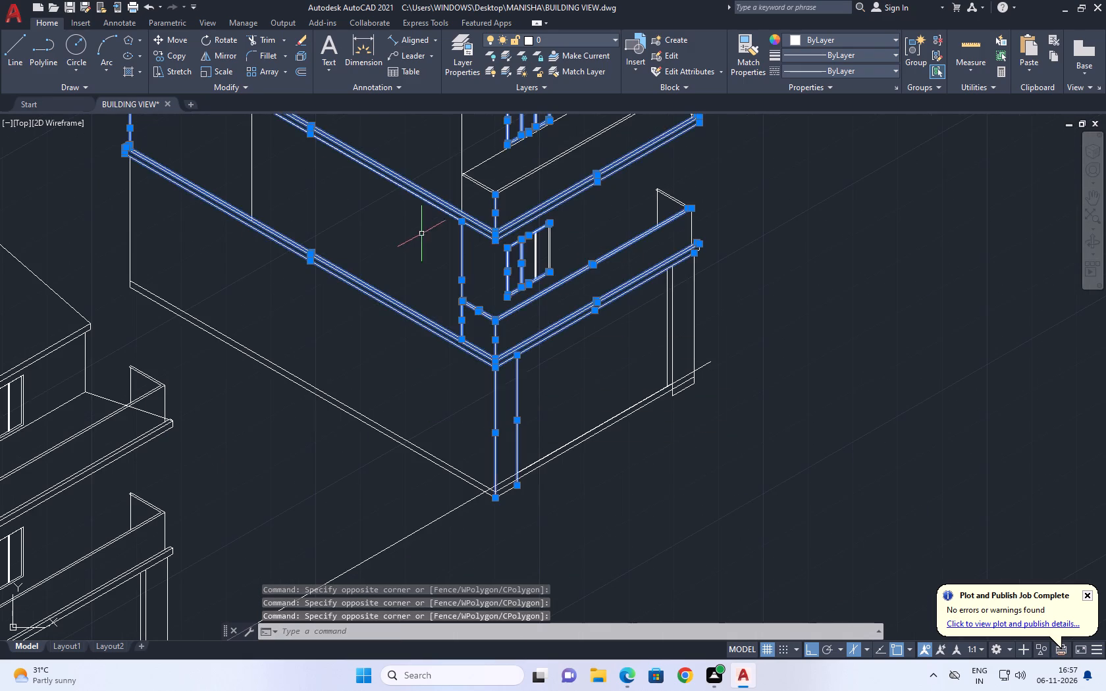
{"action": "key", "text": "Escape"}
Undo the window deletions on the copied building's side wall and the copy of the whole building along the ground line.
{"action": "scroll", "coordinate": [483, 255], "scroll_direction": "down", "scroll_amount": 3}
{"action": "scroll", "coordinate": [487, 259], "scroll_direction": "up", "scroll_amount": 1}
{"action": "key", "text": "ctrl+z"}
{"action": "key", "text": "ctrl+z"}
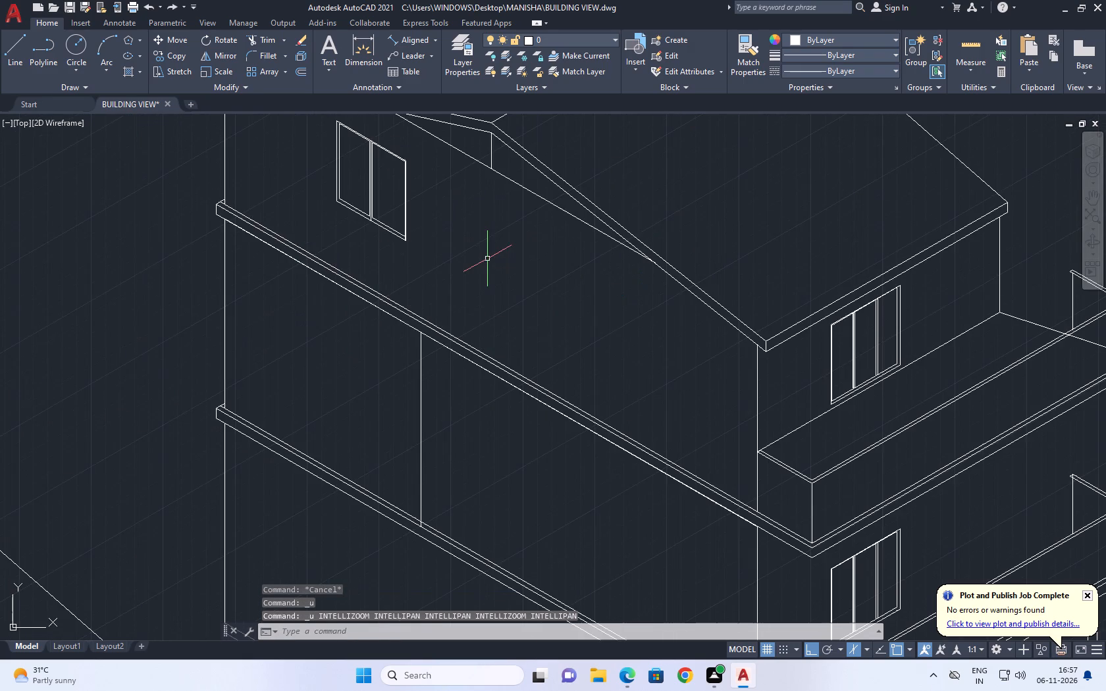
{"action": "key", "text": "ctrl+z"}
{"action": "key", "text": "ctrl+z"}
{"action": "key", "text": "ctrl+z"}
{"action": "key", "text": "ctrl+z"}
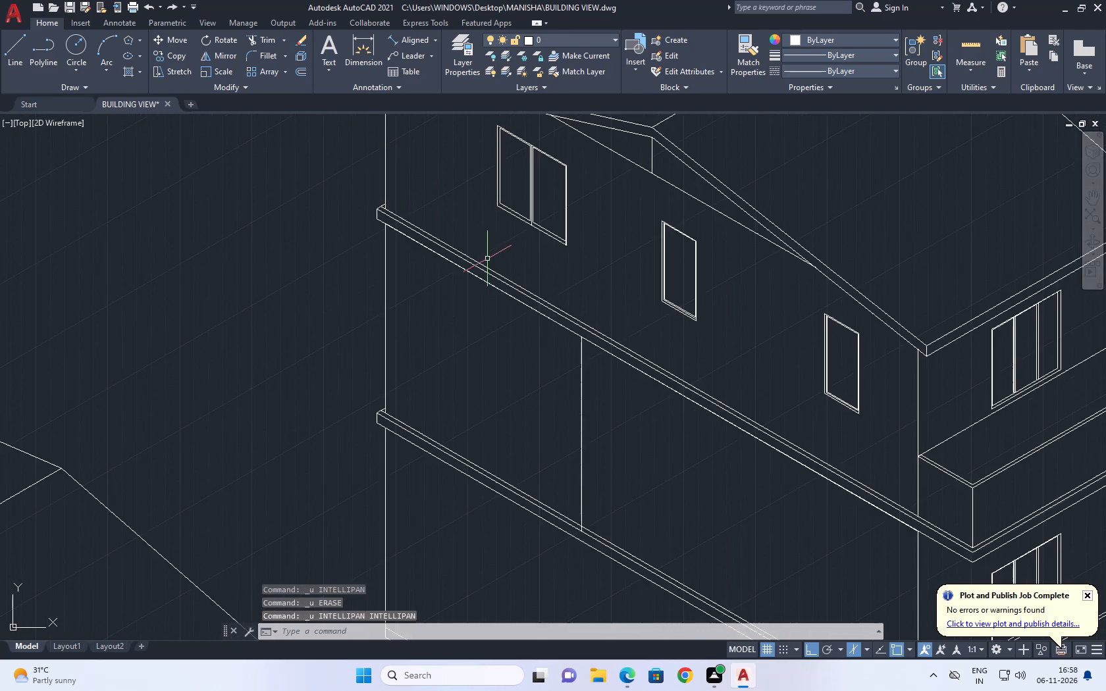
{"action": "key", "text": "ctrl+z"}
{"action": "key", "text": "ctrl+z"}
{"action": "key", "text": "ctrl+z"}
{"action": "key", "text": "ctrl+z"}
{"action": "key", "text": "ctrl+z"}
{"action": "key", "text": "ctrl+z"}
{"action": "key", "text": "ctrl+z"}
{"action": "key", "text": "ctrl+z"}
{"action": "key", "text": "ctrl+z"}
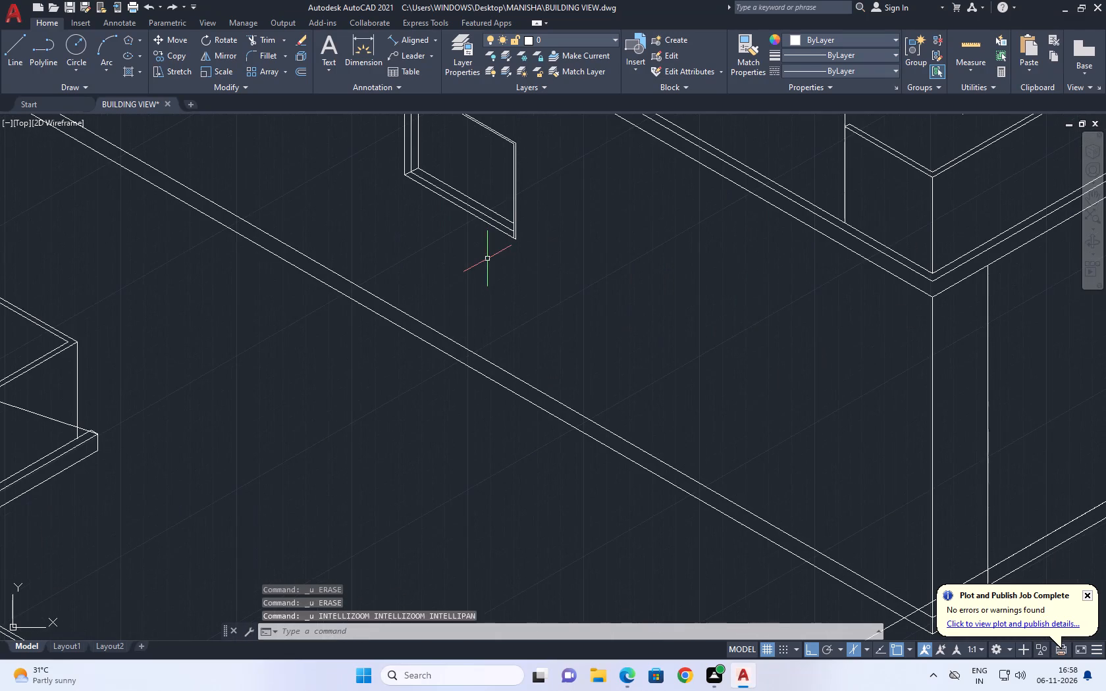
{"action": "key", "text": "ctrl+z"}
{"action": "key", "text": "ctrl+z"}
{"action": "key", "text": "ctrl+z"}
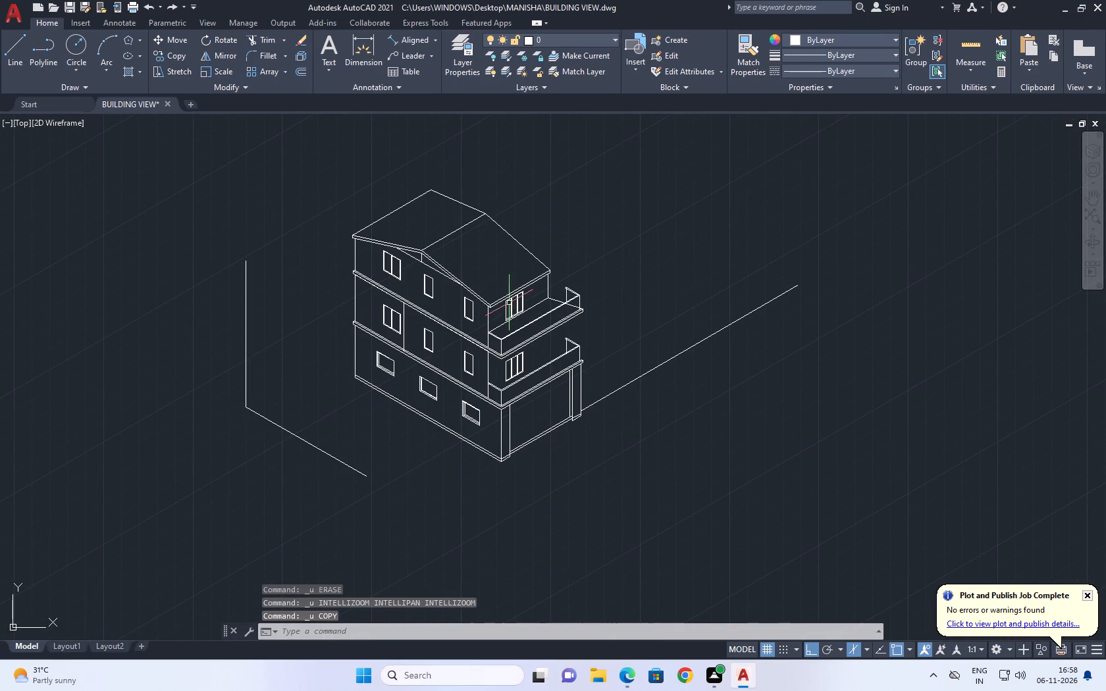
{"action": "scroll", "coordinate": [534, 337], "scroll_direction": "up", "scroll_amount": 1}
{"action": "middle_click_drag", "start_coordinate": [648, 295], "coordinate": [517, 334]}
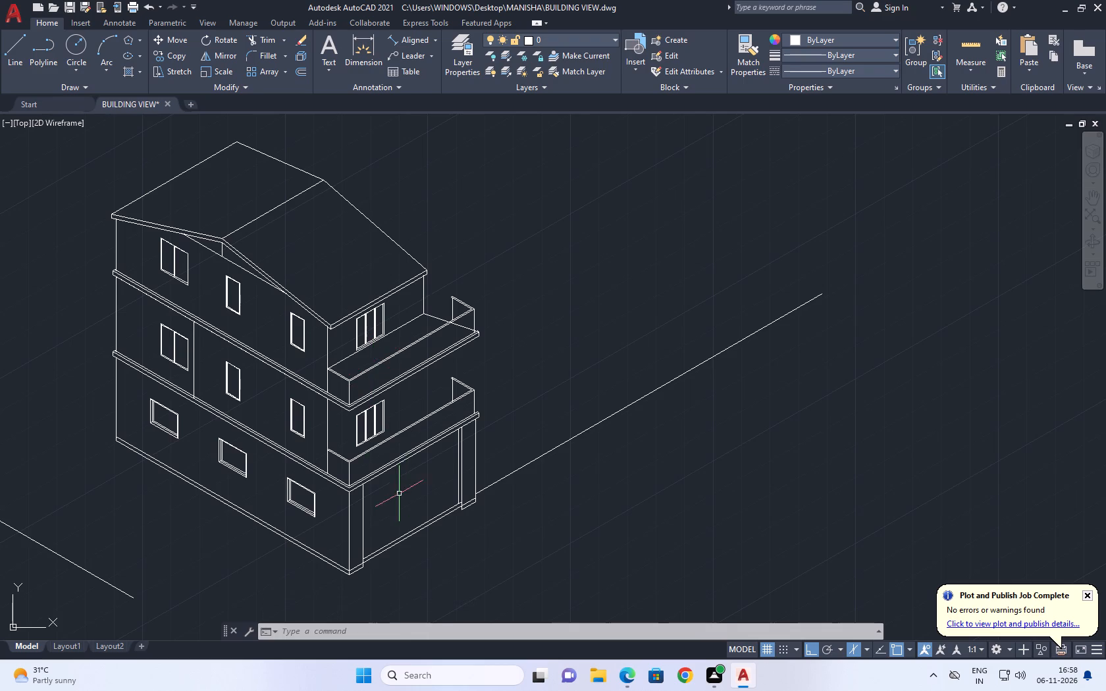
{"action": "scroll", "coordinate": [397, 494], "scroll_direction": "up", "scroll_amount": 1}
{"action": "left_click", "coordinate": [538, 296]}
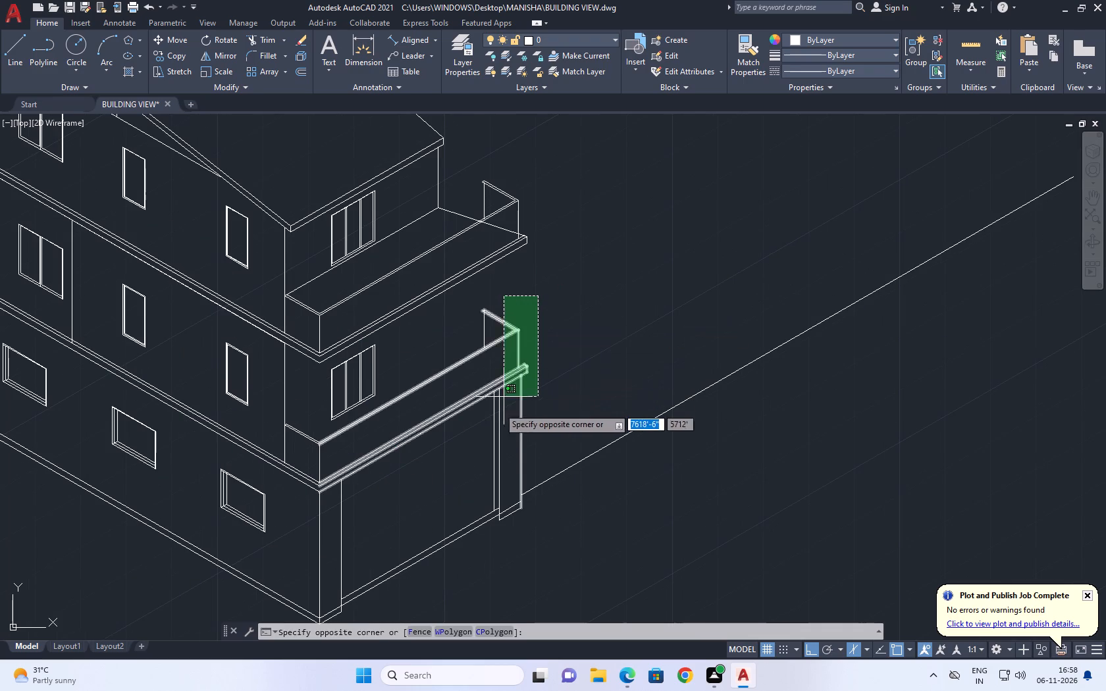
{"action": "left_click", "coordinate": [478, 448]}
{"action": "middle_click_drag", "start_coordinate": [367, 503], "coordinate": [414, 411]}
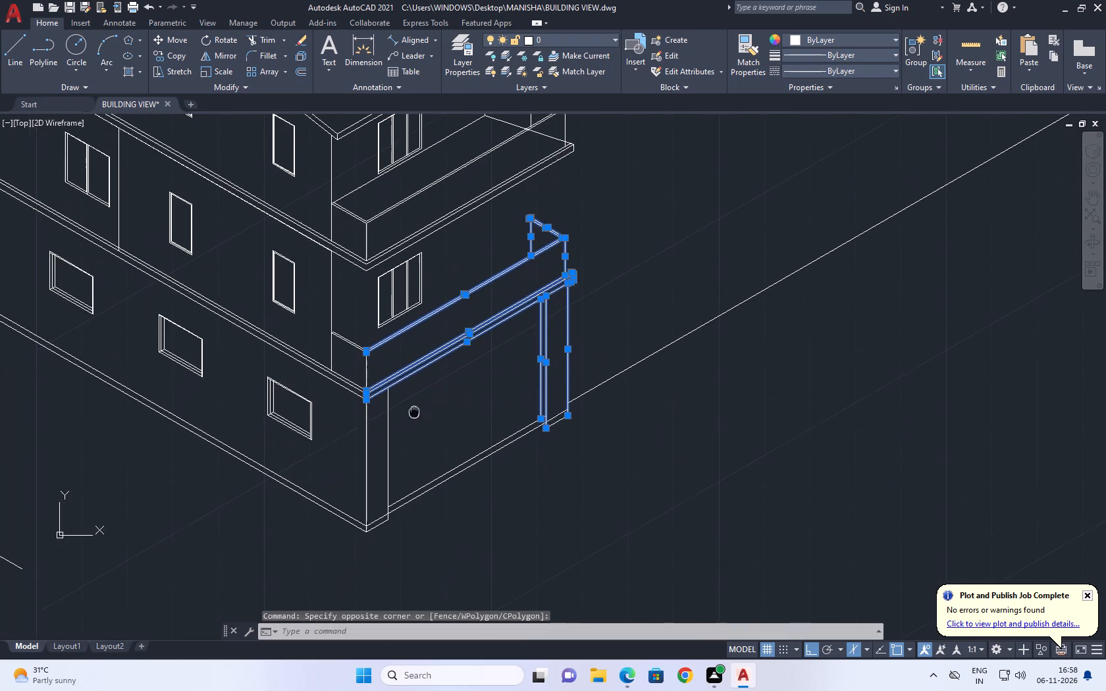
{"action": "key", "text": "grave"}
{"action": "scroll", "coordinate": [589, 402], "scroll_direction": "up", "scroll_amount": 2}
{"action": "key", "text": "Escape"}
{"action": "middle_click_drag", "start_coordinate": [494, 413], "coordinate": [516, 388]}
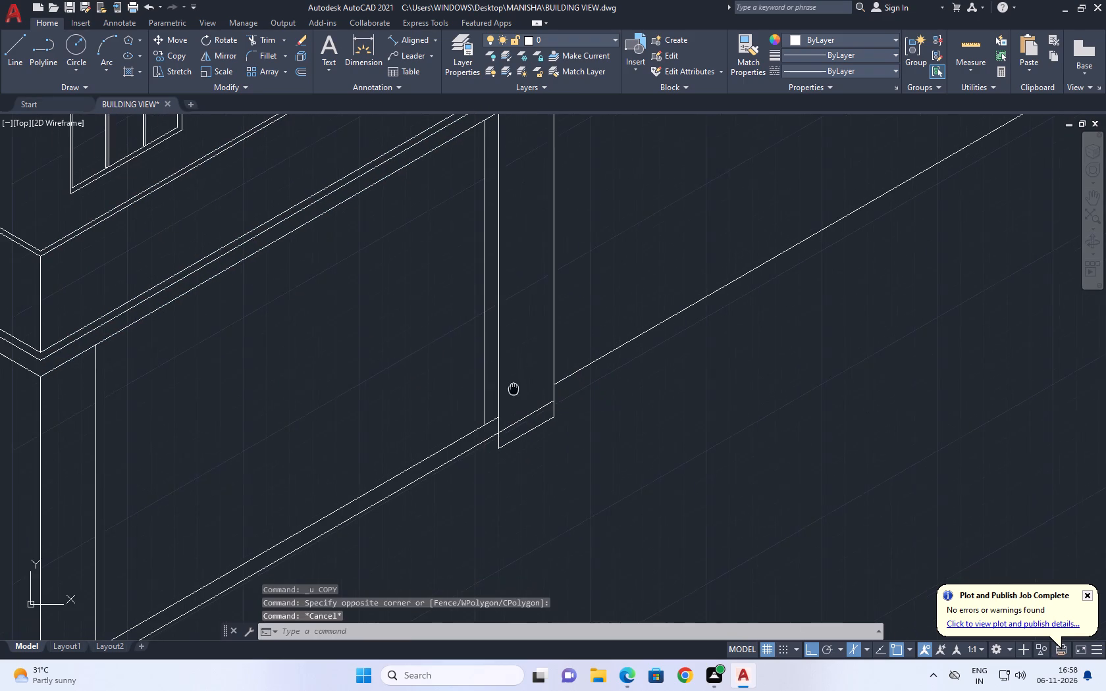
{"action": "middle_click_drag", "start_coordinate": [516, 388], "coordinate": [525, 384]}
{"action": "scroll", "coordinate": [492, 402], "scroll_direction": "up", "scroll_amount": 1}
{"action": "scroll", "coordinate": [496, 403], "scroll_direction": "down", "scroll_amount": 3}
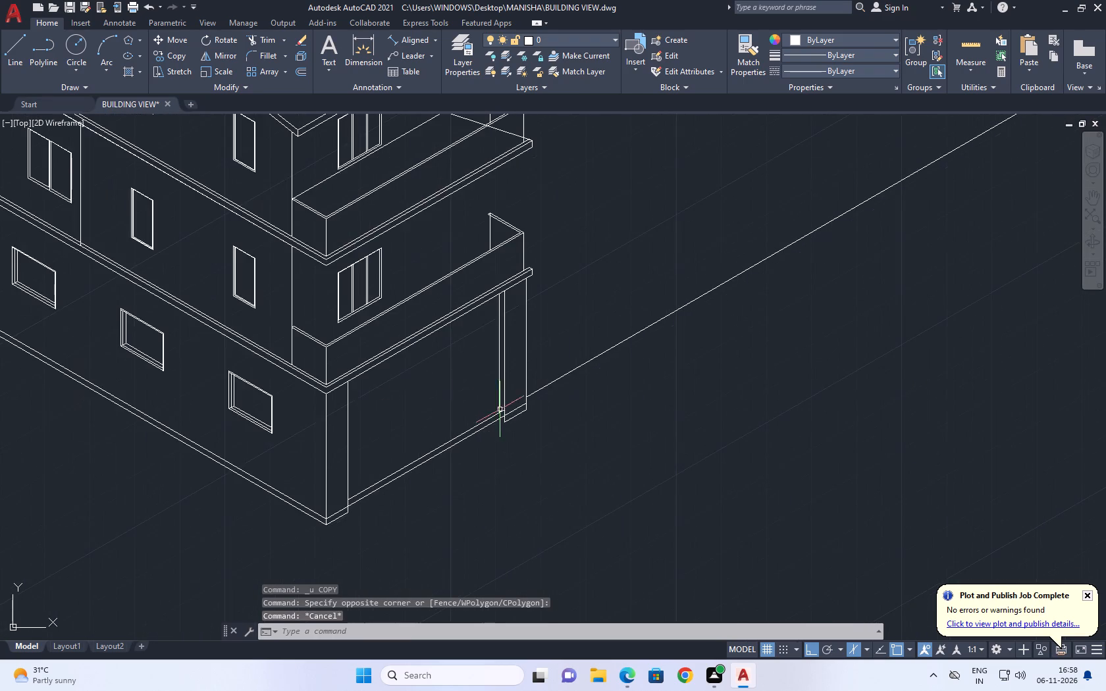
Copy the lower balcony railing, its floor band and both ground-floor pillars from the front base corner to the ground line's start at the far pillar.
{"action": "scroll", "coordinate": [377, 370], "scroll_direction": "up", "scroll_amount": 2}
{"action": "left_click", "coordinate": [387, 387]}
{"action": "left_click", "coordinate": [232, 263]}
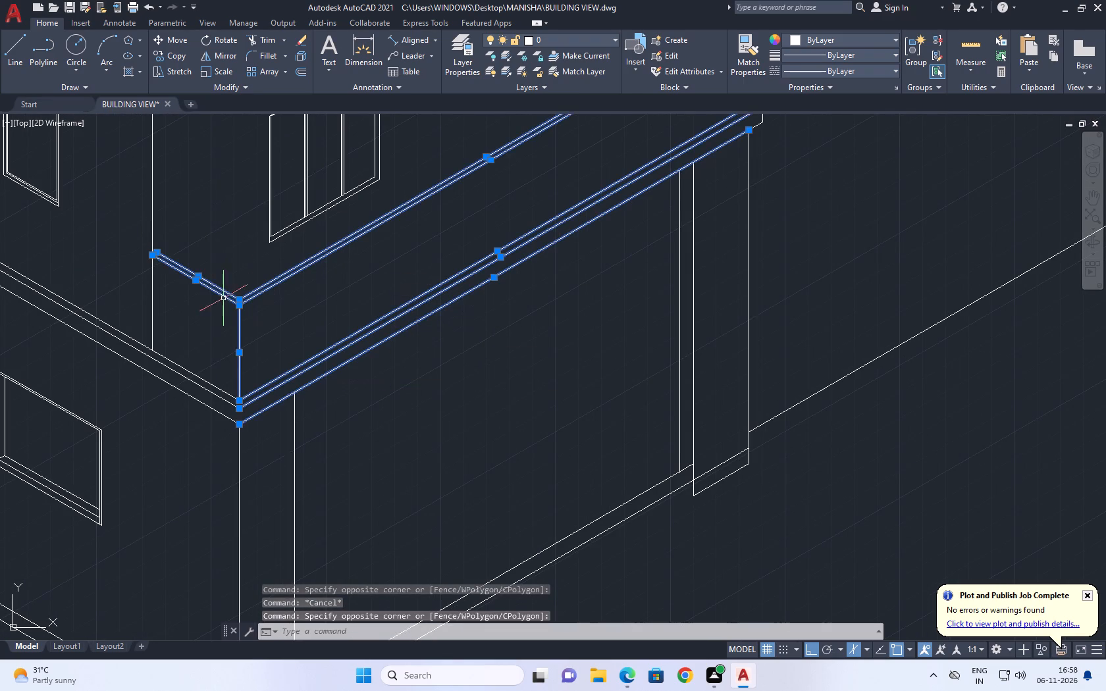
{"action": "middle_click_drag", "start_coordinate": [301, 473], "coordinate": [300, 307]}
{"action": "left_click", "coordinate": [362, 301]}
{"action": "left_click", "coordinate": [233, 359]}
{"action": "middle_click_drag", "start_coordinate": [213, 422], "coordinate": [219, 411]}
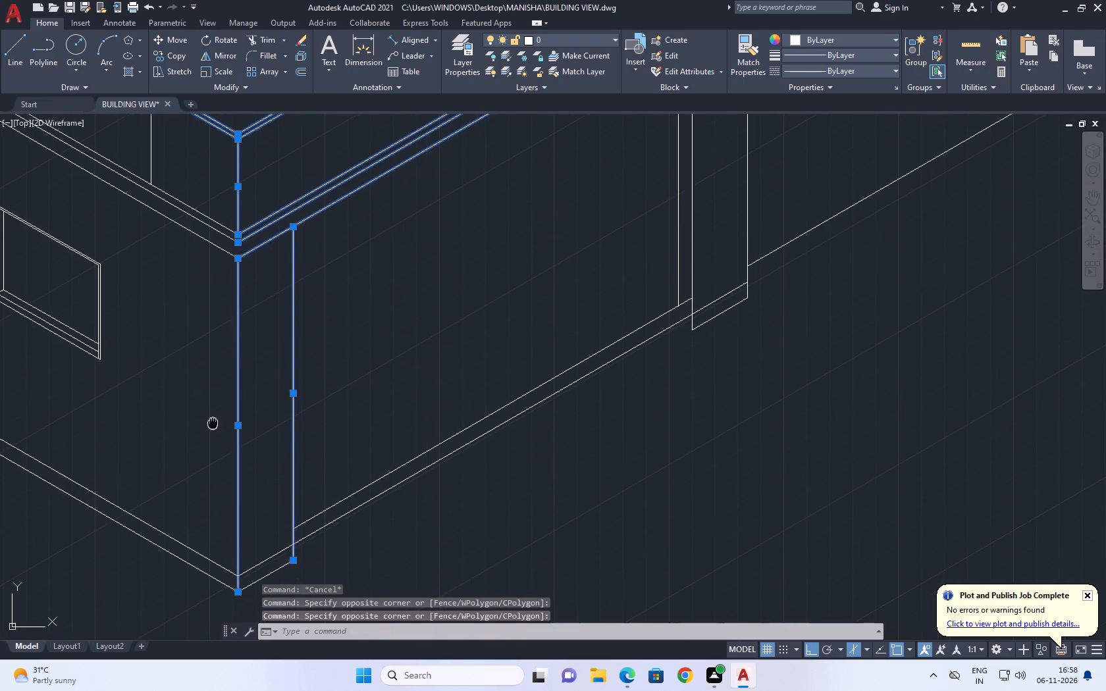
{"action": "scroll", "coordinate": [274, 355], "scroll_direction": "up", "scroll_amount": 1}
{"action": "middle_click_drag", "start_coordinate": [219, 411], "coordinate": [315, 320]}
{"action": "scroll", "coordinate": [248, 312], "scroll_direction": "down", "scroll_amount": 2}
{"action": "left_click", "coordinate": [248, 311]}
{"action": "left_click", "coordinate": [337, 467]}
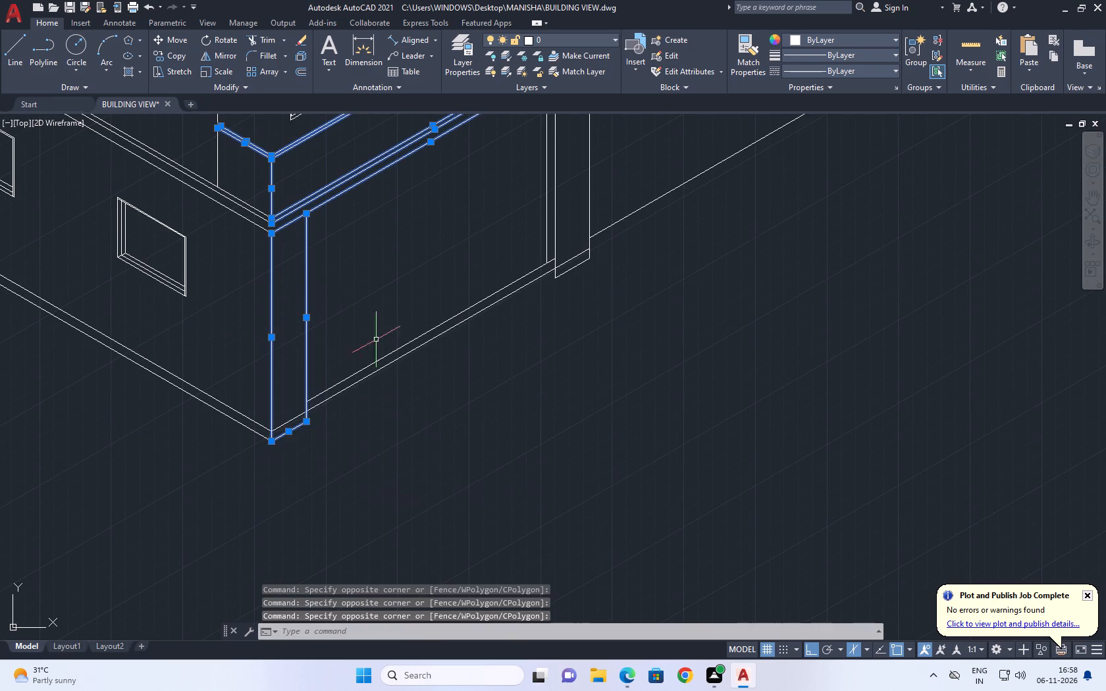
{"action": "middle_click_drag", "start_coordinate": [407, 261], "coordinate": [438, 454]}
{"action": "left_click", "coordinate": [539, 123]}
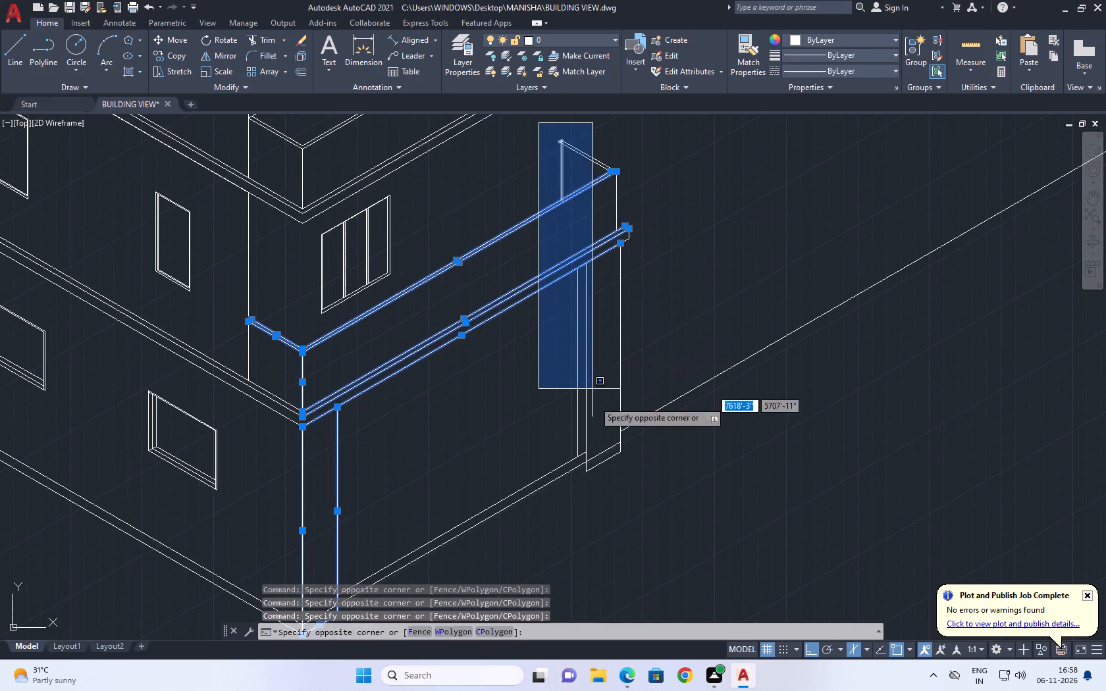
{"action": "left_click", "coordinate": [658, 517]}
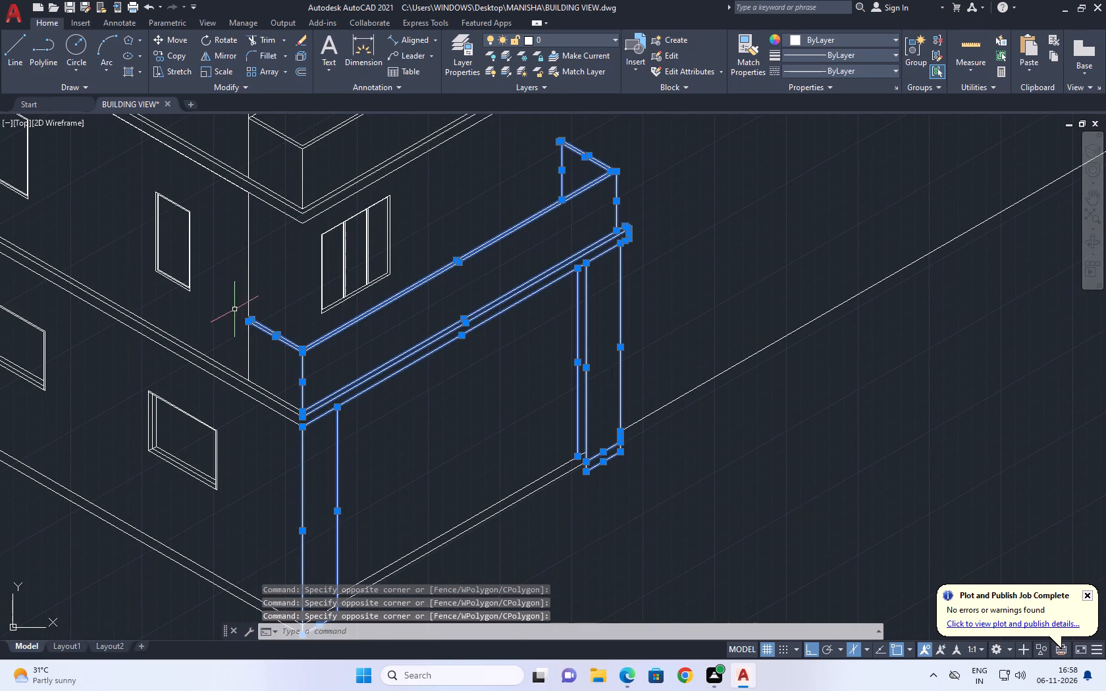
{"action": "left_click", "coordinate": [235, 305]}
{"action": "left_click", "coordinate": [327, 463]}
{"action": "scroll", "coordinate": [301, 401], "scroll_direction": "down", "scroll_amount": 1}
{"action": "middle_click_drag", "start_coordinate": [356, 411], "coordinate": [419, 397]}
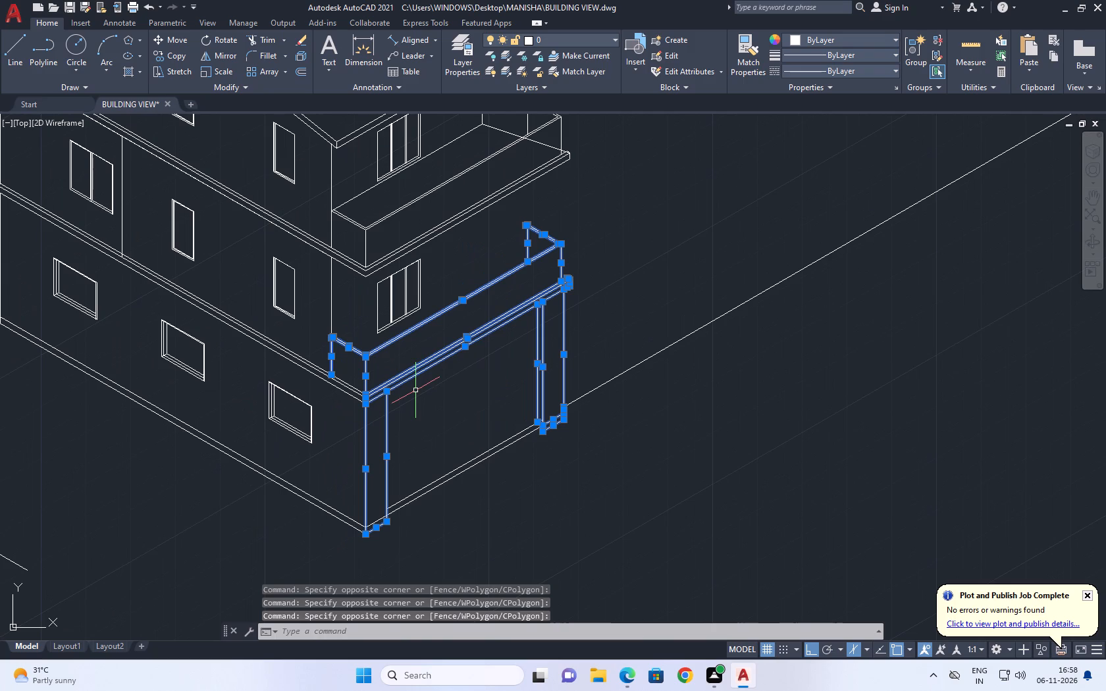
{"action": "type", "text": "CO"}
{"action": "key", "text": "space"}
{"action": "scroll", "coordinate": [336, 540], "scroll_direction": "up", "scroll_amount": 2}
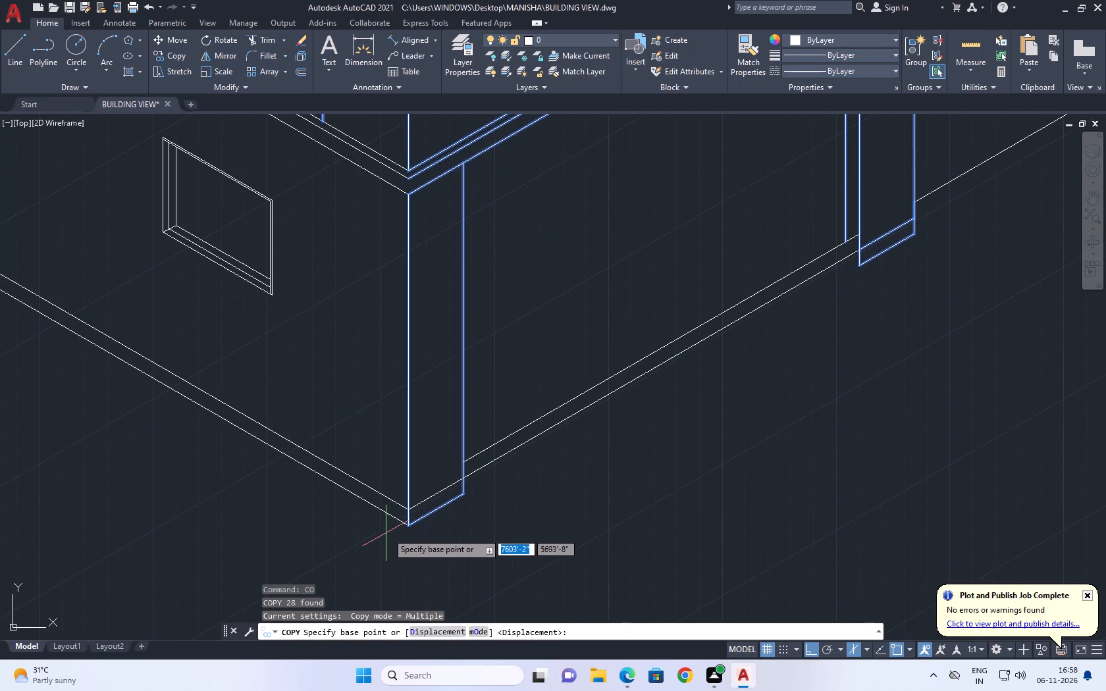
{"action": "left_click", "coordinate": [409, 522]}
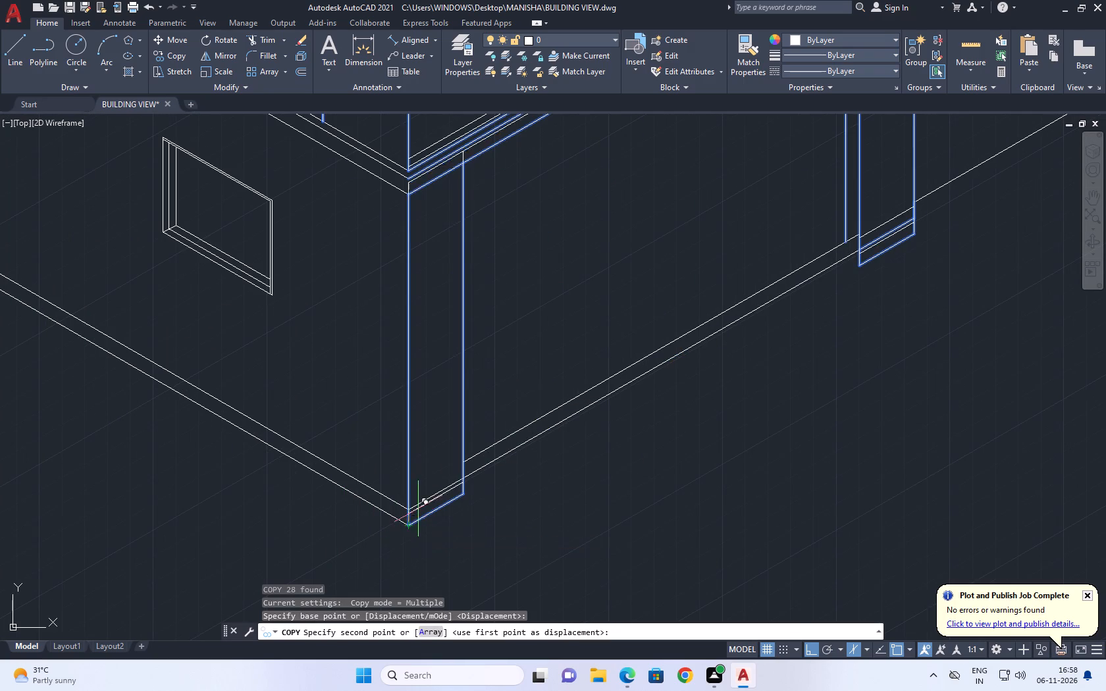
{"action": "scroll", "coordinate": [473, 472], "scroll_direction": "down", "scroll_amount": 2}
{"action": "scroll", "coordinate": [684, 363], "scroll_direction": "up", "scroll_amount": 1}
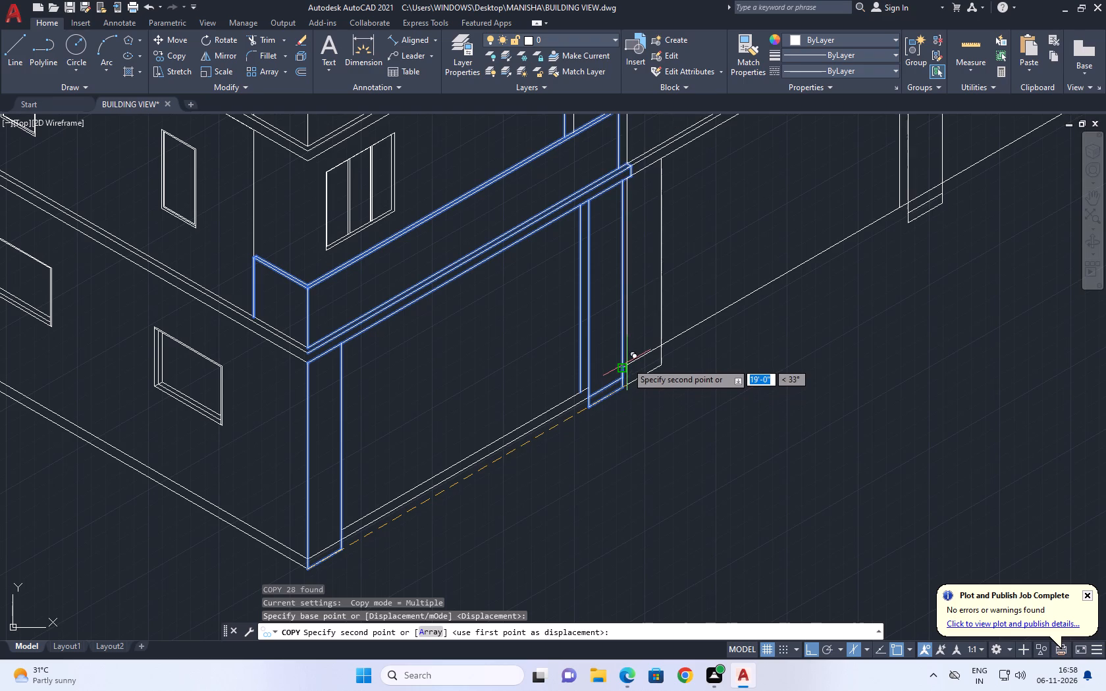
{"action": "left_click", "coordinate": [627, 362]}
{"action": "scroll", "coordinate": [720, 371], "scroll_direction": "down", "scroll_amount": 1}
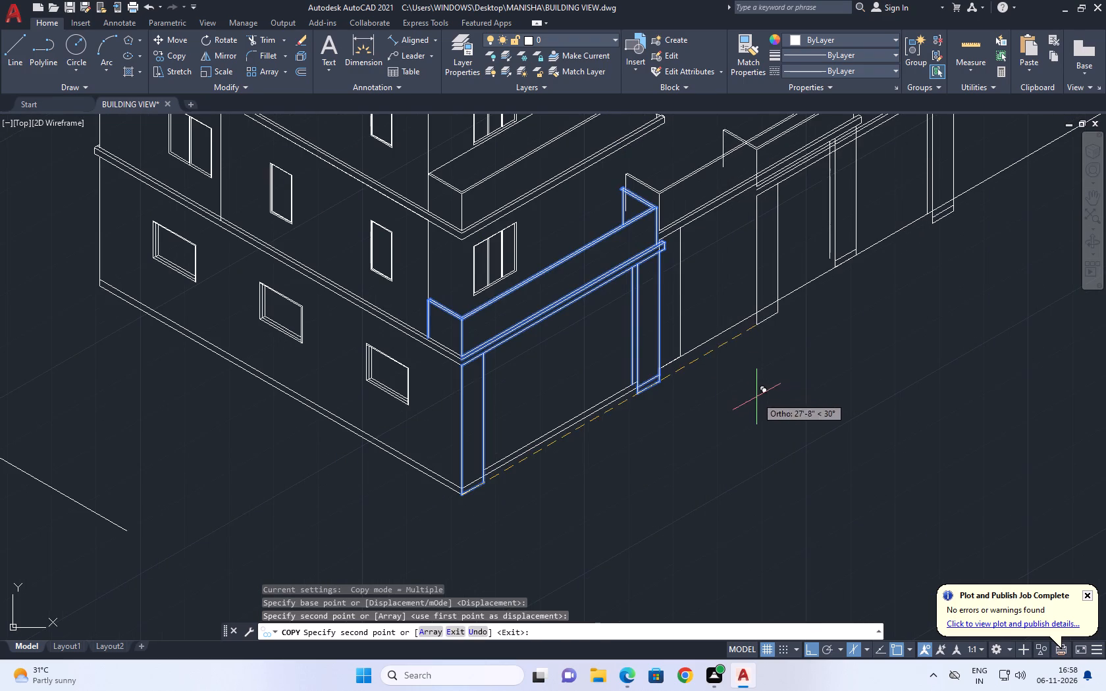
{"action": "key", "text": "Escape"}
Trim the copied balcony's end post line behind the original lower railing and the original post line inside the railing cap.
{"action": "middle_click_drag", "start_coordinate": [675, 285], "coordinate": [658, 408]}
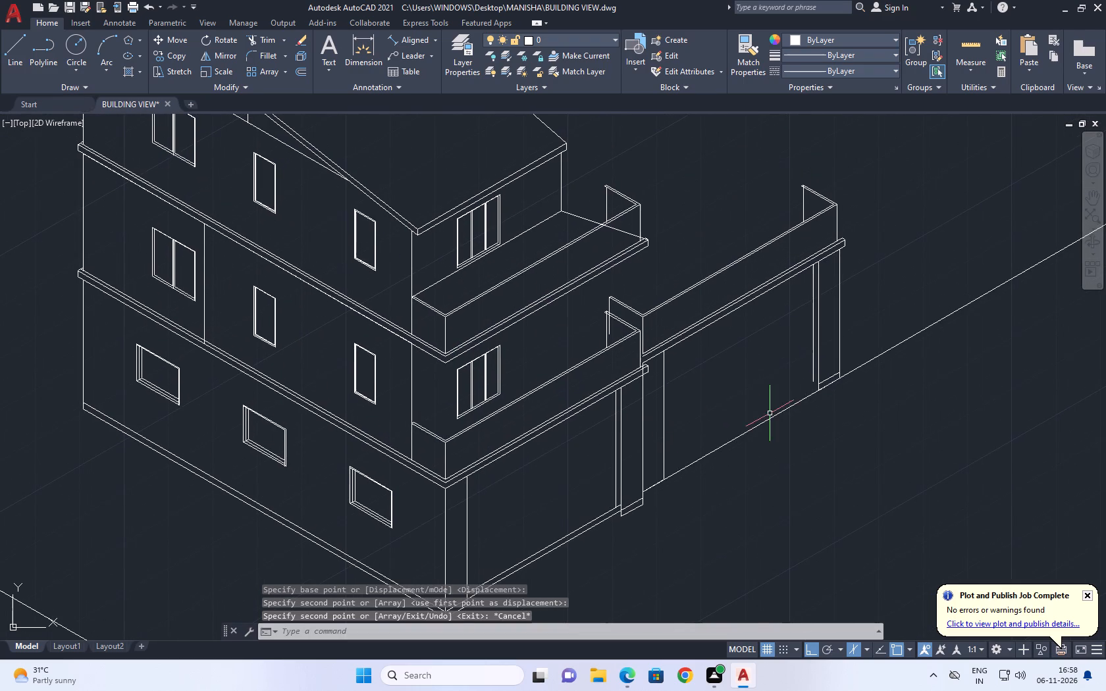
{"action": "middle_click_drag", "start_coordinate": [710, 486], "coordinate": [604, 493]}
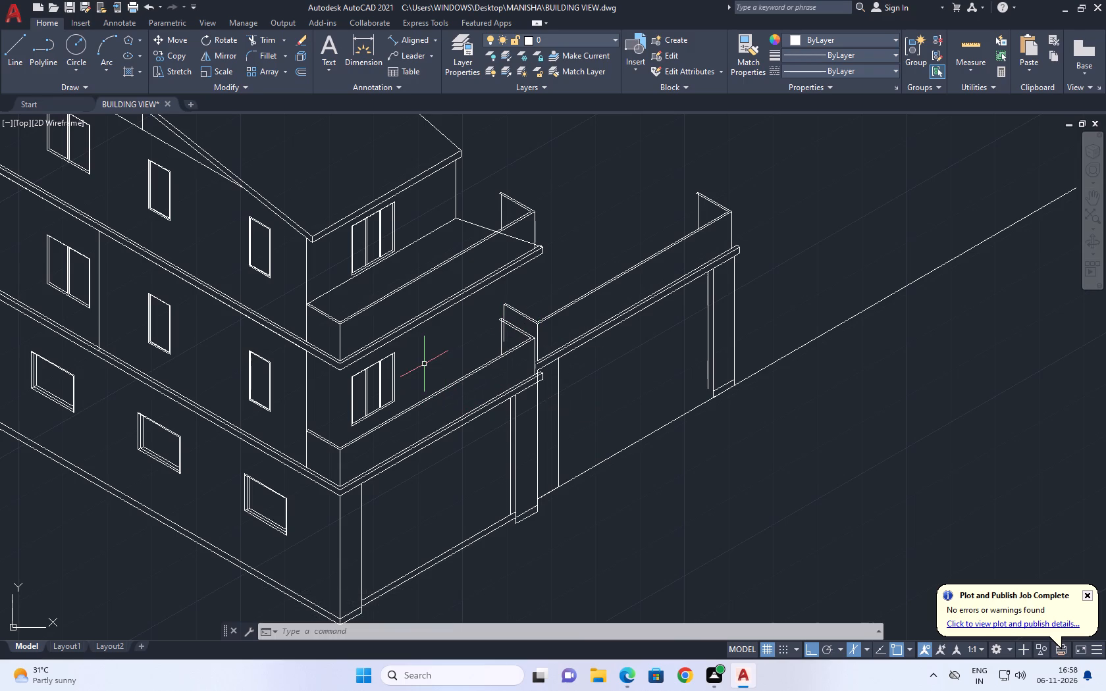
{"action": "key", "text": "t"}
{"action": "key", "text": "r"}
{"action": "key", "text": "space"}
{"action": "scroll", "coordinate": [501, 334], "scroll_direction": "up", "scroll_amount": 3}
{"action": "left_click", "coordinate": [505, 332]}
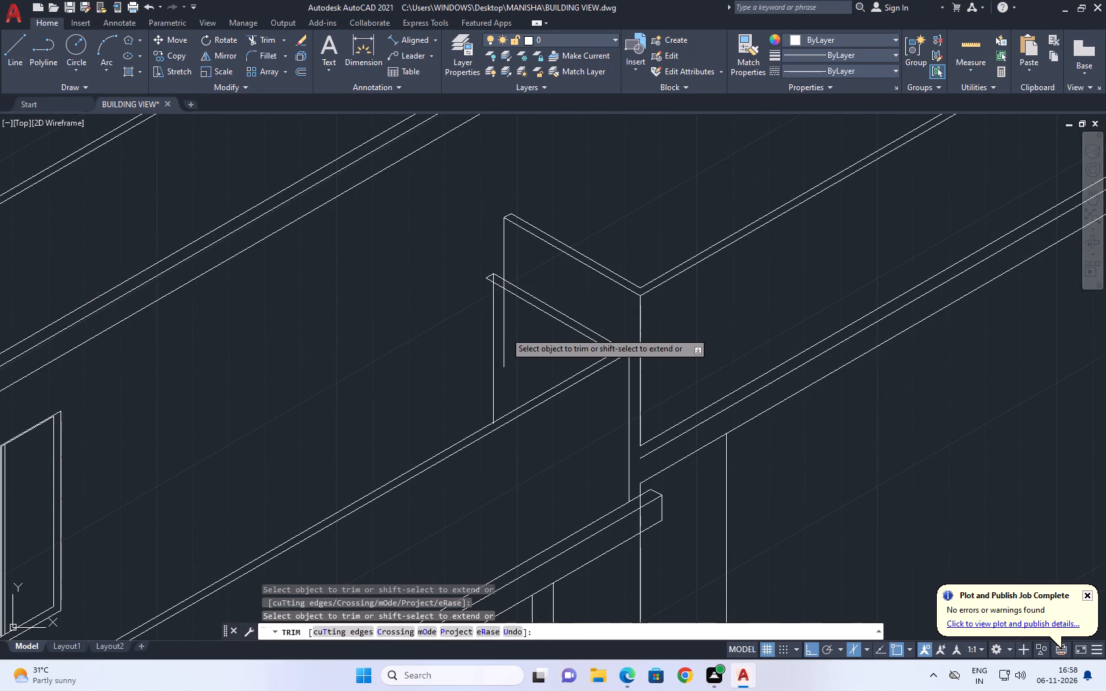
{"action": "left_click", "coordinate": [502, 321]}
{"action": "scroll", "coordinate": [494, 282], "scroll_direction": "up", "scroll_amount": 5}
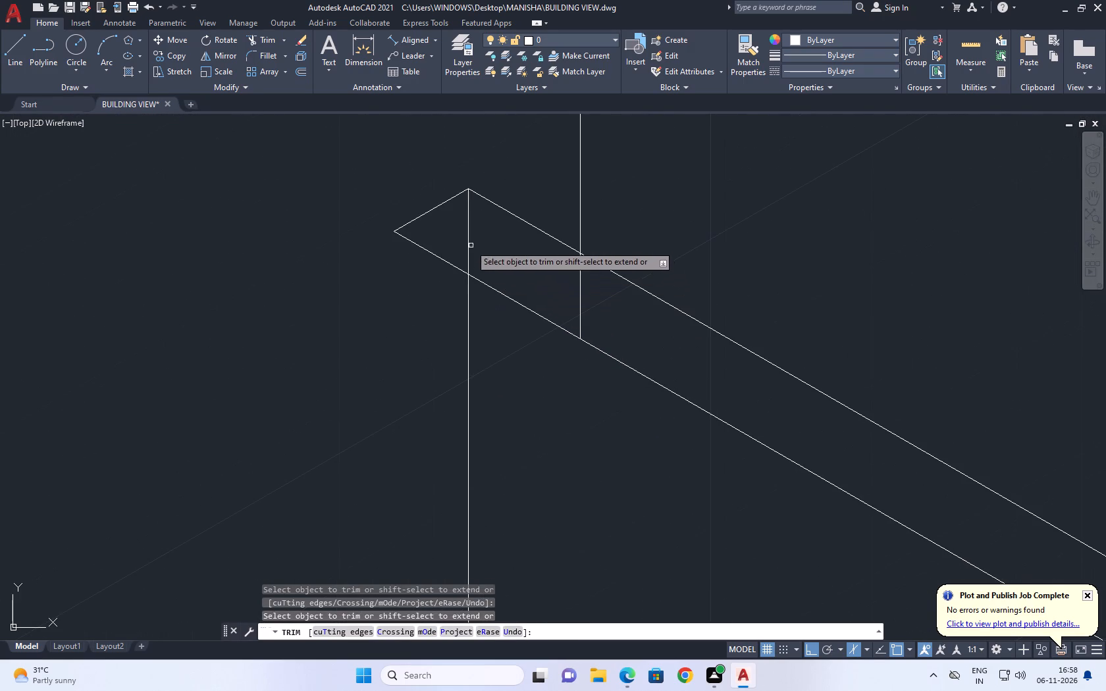
{"action": "left_click", "coordinate": [467, 231]}
{"action": "left_click", "coordinate": [567, 273]}
{"action": "left_click_drag", "start_coordinate": [613, 309], "coordinate": [621, 324]}
{"action": "scroll", "coordinate": [602, 291], "scroll_direction": "down", "scroll_amount": 5}
{"action": "key", "text": "space"}
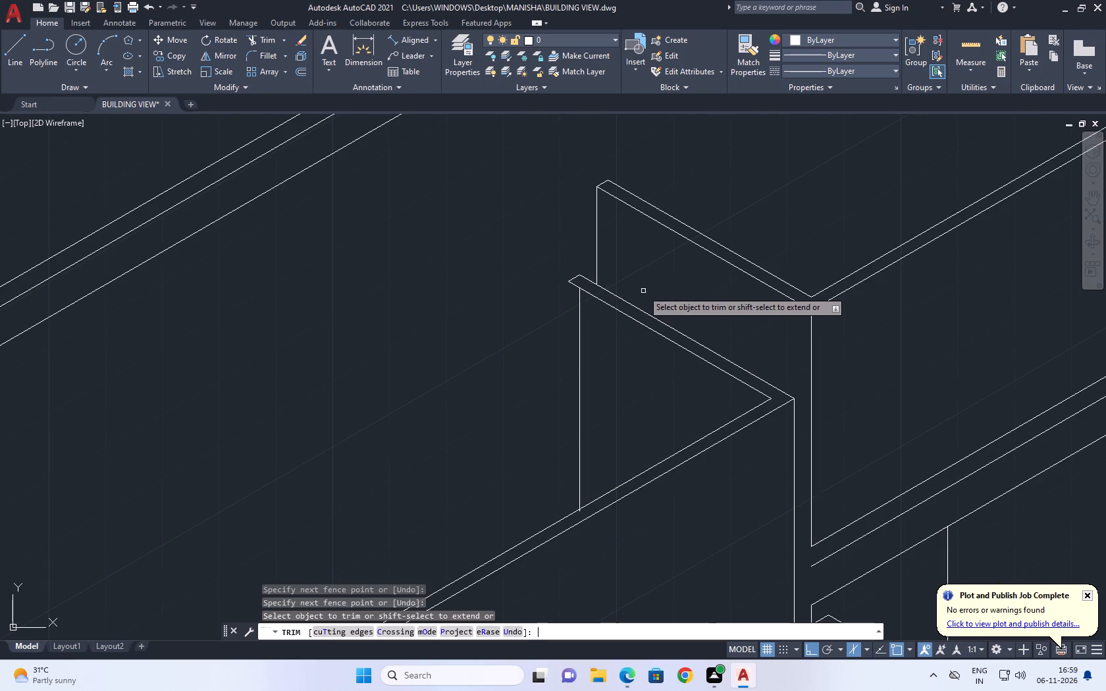
Copy the upper balcony railing, its floor band, the adjoining wall corner lines and the middle-storey front window to empty space beyond the far pillar, parallel to the ground line.
{"action": "scroll", "coordinate": [613, 275], "scroll_direction": "down", "scroll_amount": 2}
{"action": "middle_click_drag", "start_coordinate": [641, 274], "coordinate": [581, 322]}
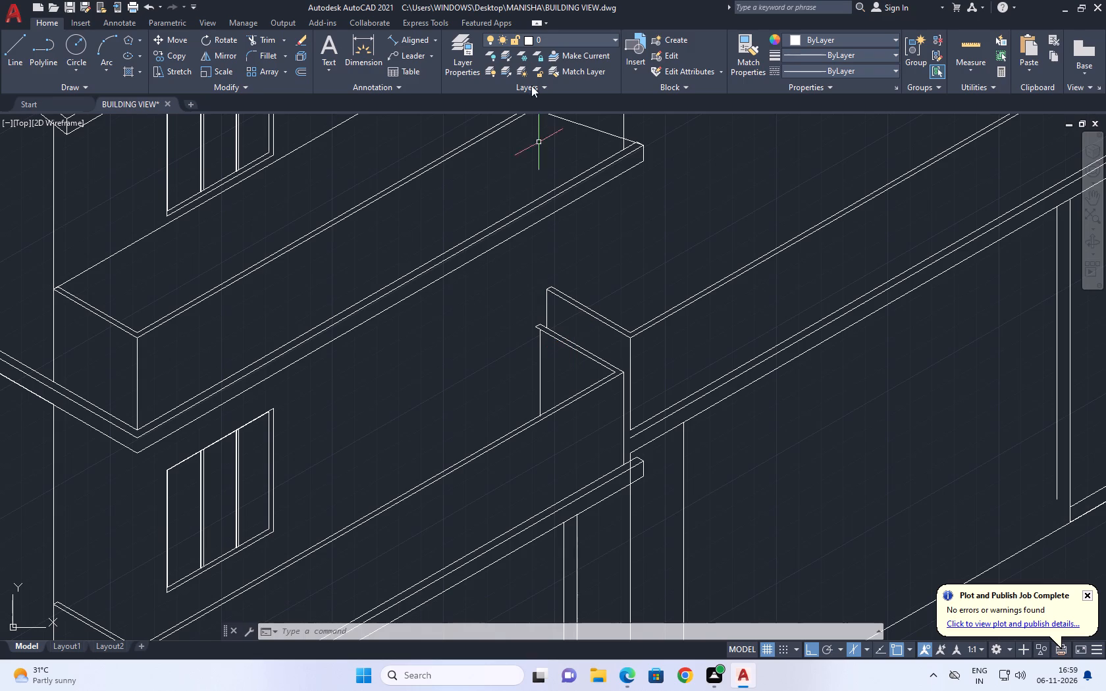
{"action": "scroll", "coordinate": [591, 449], "scroll_direction": "down", "scroll_amount": 2}
{"action": "middle_click_drag", "start_coordinate": [634, 363], "coordinate": [627, 362]}
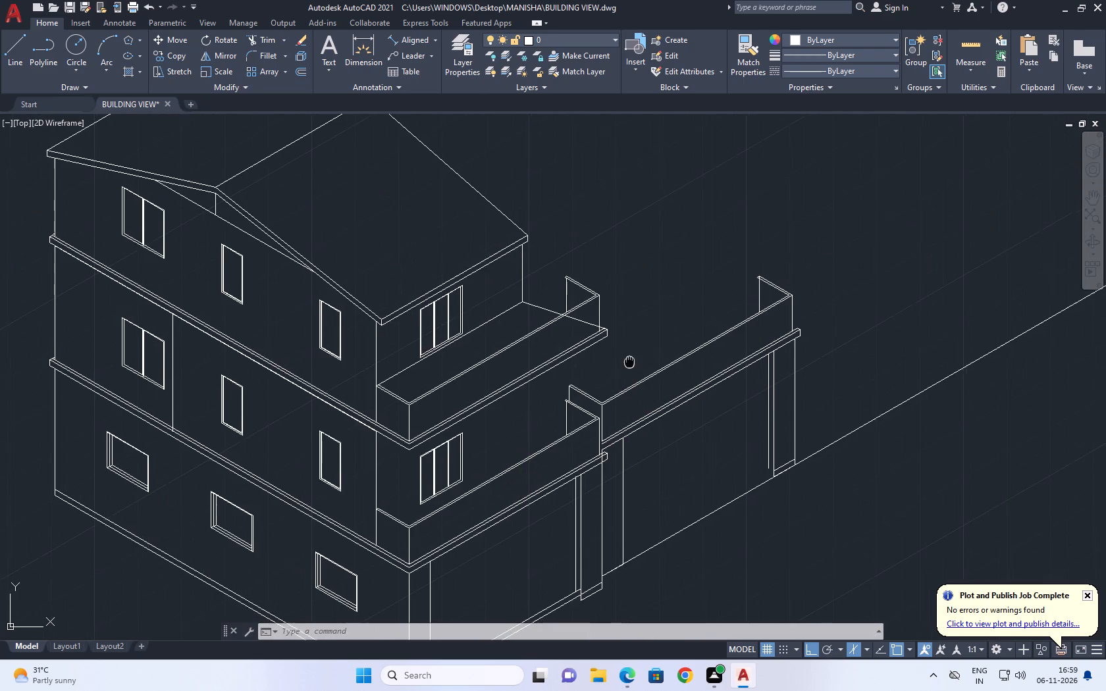
{"action": "middle_click_drag", "start_coordinate": [627, 362], "coordinate": [551, 465]}
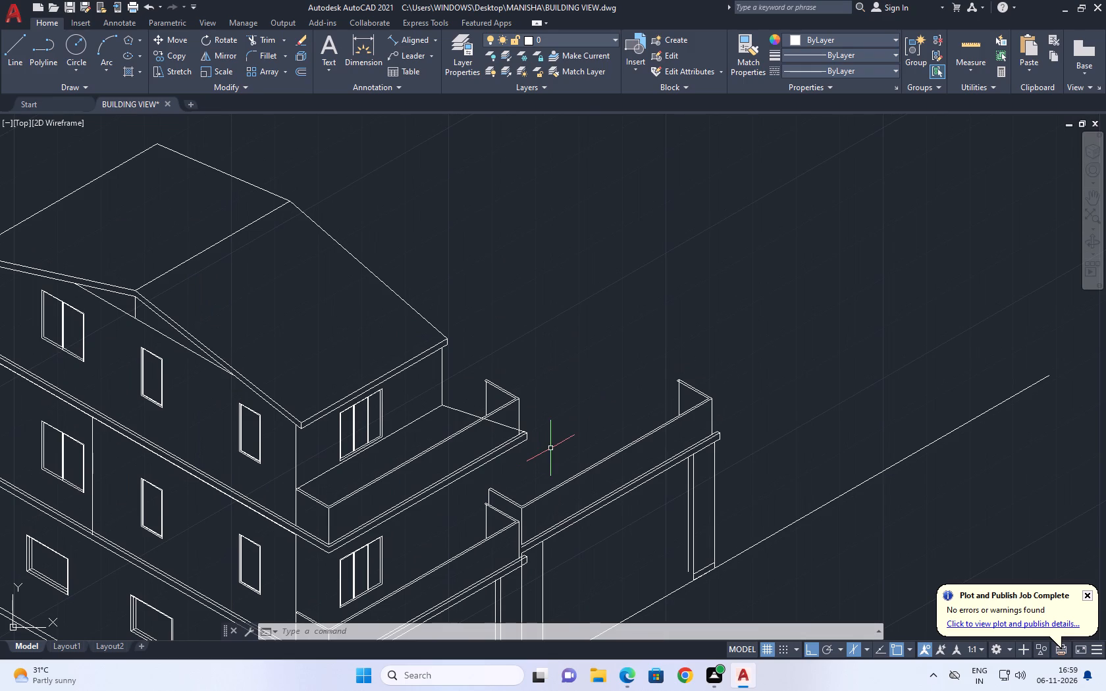
{"action": "middle_click_drag", "start_coordinate": [650, 471], "coordinate": [592, 433]}
{"action": "middle_click_drag", "start_coordinate": [453, 415], "coordinate": [524, 357]}
{"action": "scroll", "coordinate": [582, 366], "scroll_direction": "down", "scroll_amount": 2}
{"action": "scroll", "coordinate": [543, 348], "scroll_direction": "up", "scroll_amount": 2}
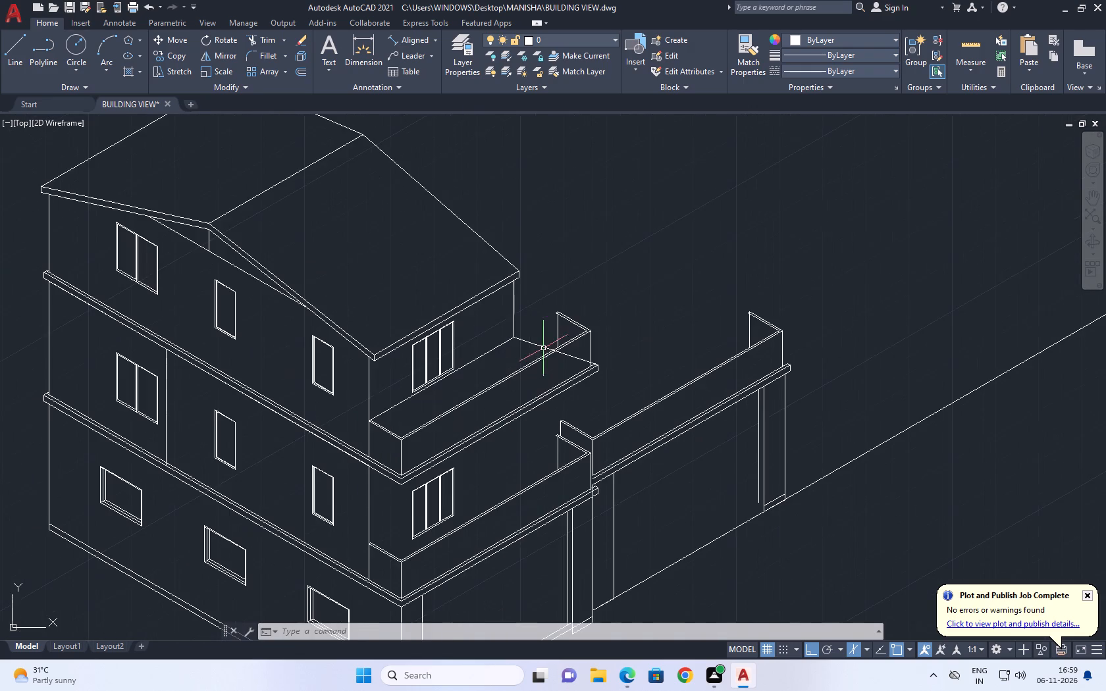
{"action": "left_click_drag", "start_coordinate": [525, 444], "coordinate": [522, 438]}
{"action": "left_click", "coordinate": [497, 381]}
{"action": "left_click", "coordinate": [608, 299]}
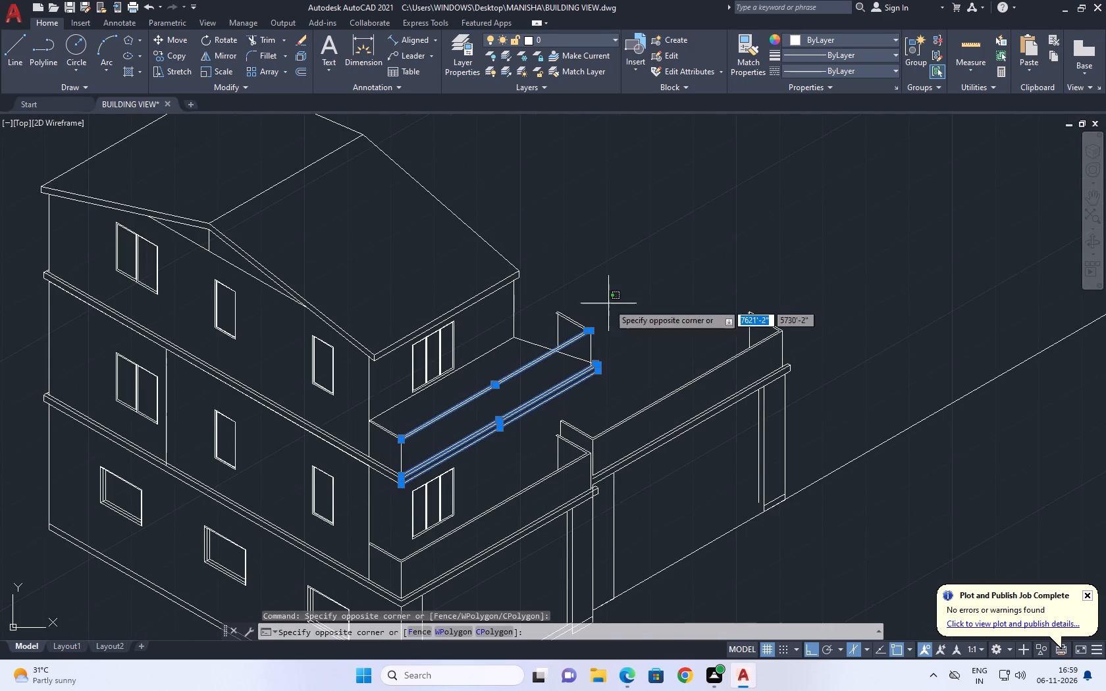
{"action": "left_click", "coordinate": [567, 351]}
{"action": "middle_click_drag", "start_coordinate": [533, 408], "coordinate": [550, 355]}
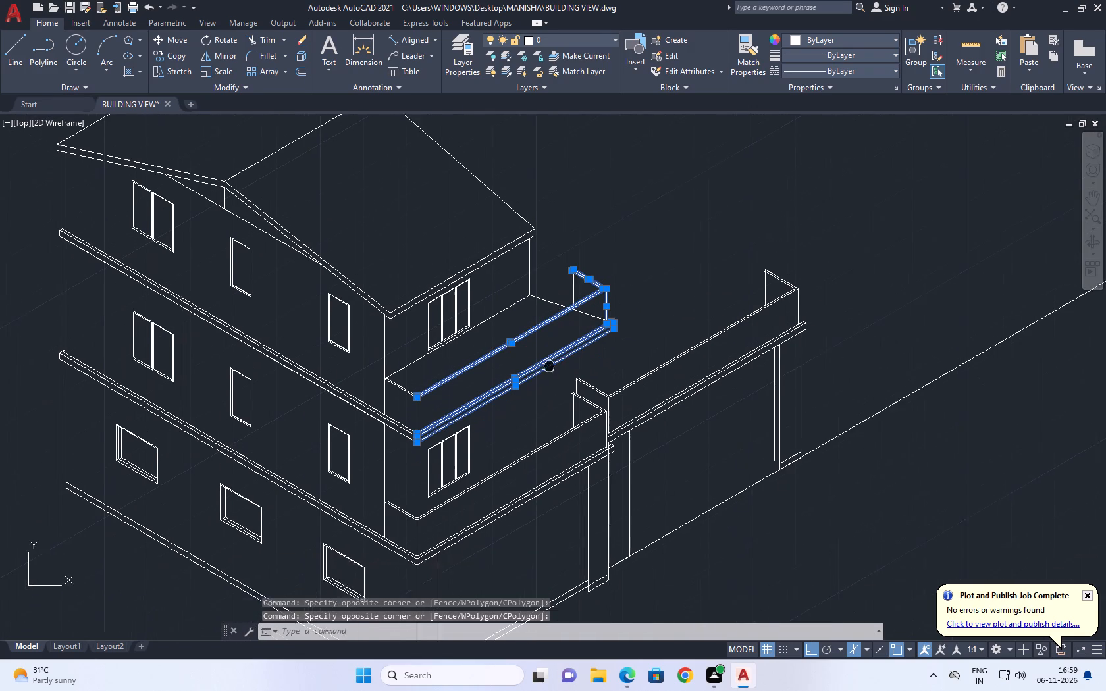
{"action": "middle_click_drag", "start_coordinate": [550, 355], "coordinate": [552, 348]}
{"action": "scroll", "coordinate": [393, 418], "scroll_direction": "up", "scroll_amount": 1}
{"action": "left_click", "coordinate": [390, 445]}
{"action": "left_click", "coordinate": [373, 418]}
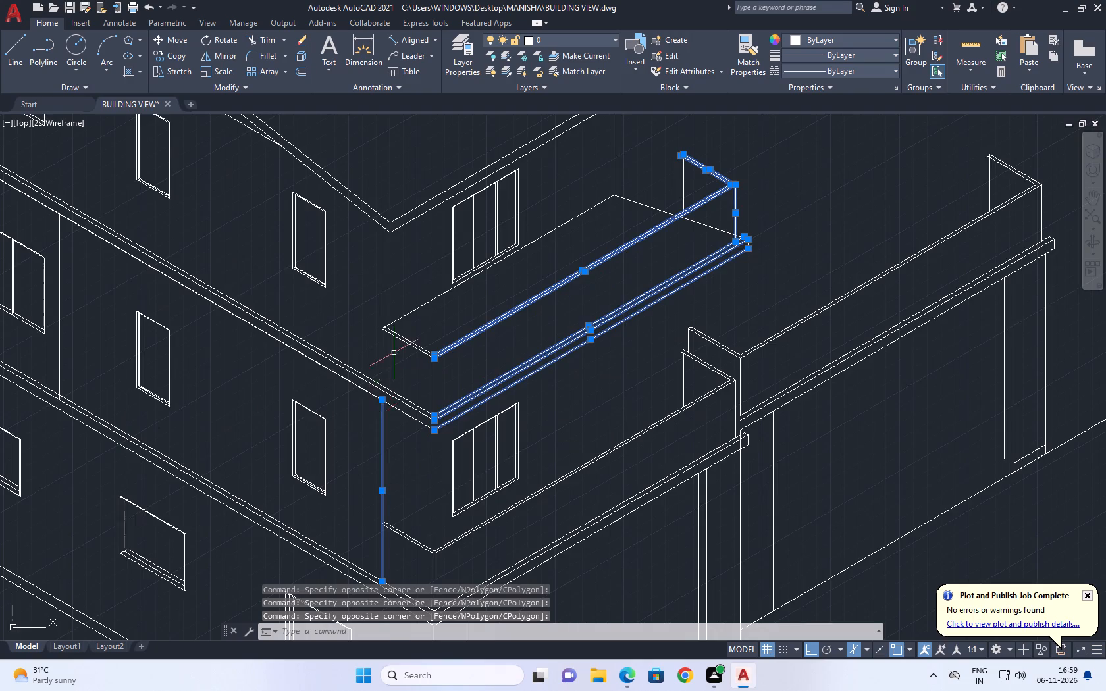
{"action": "scroll", "coordinate": [396, 348], "scroll_direction": "up", "scroll_amount": 1}
{"action": "middle_click_drag", "start_coordinate": [404, 344], "coordinate": [427, 361]}
{"action": "left_click", "coordinate": [419, 380]}
{"action": "left_click", "coordinate": [386, 352]}
{"action": "left_click", "coordinate": [375, 309]}
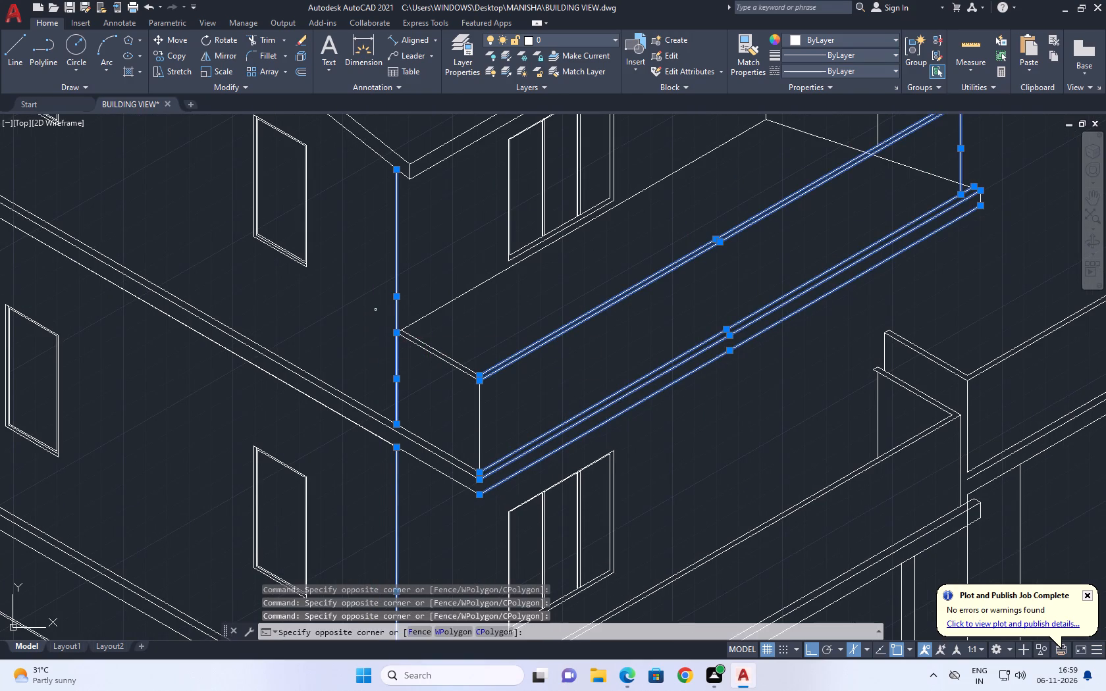
{"action": "left_click_drag", "start_coordinate": [487, 432], "coordinate": [501, 434]}
{"action": "left_click", "coordinate": [475, 322]}
{"action": "left_click", "coordinate": [446, 286]}
{"action": "middle_click_drag", "start_coordinate": [475, 411], "coordinate": [475, 405]}
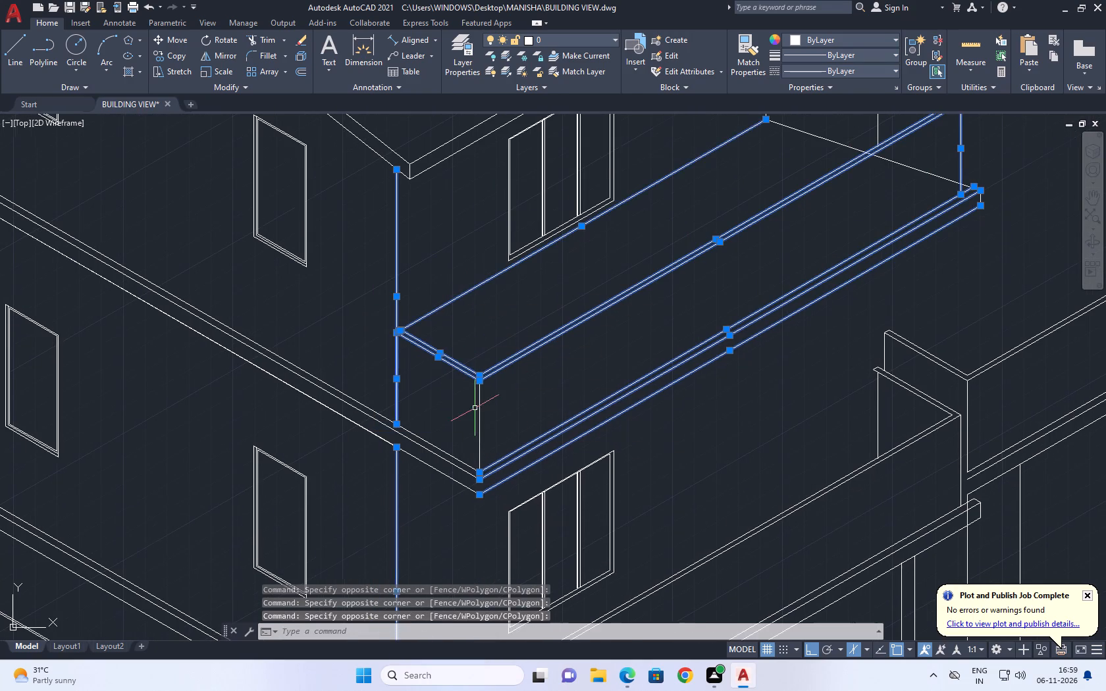
{"action": "middle_click_drag", "start_coordinate": [475, 405], "coordinate": [477, 344]}
{"action": "left_click", "coordinate": [504, 362]}
{"action": "left_click", "coordinate": [471, 338]}
{"action": "middle_click_drag", "start_coordinate": [616, 442], "coordinate": [603, 378]}
{"action": "scroll", "coordinate": [600, 368], "scroll_direction": "up", "scroll_amount": 1}
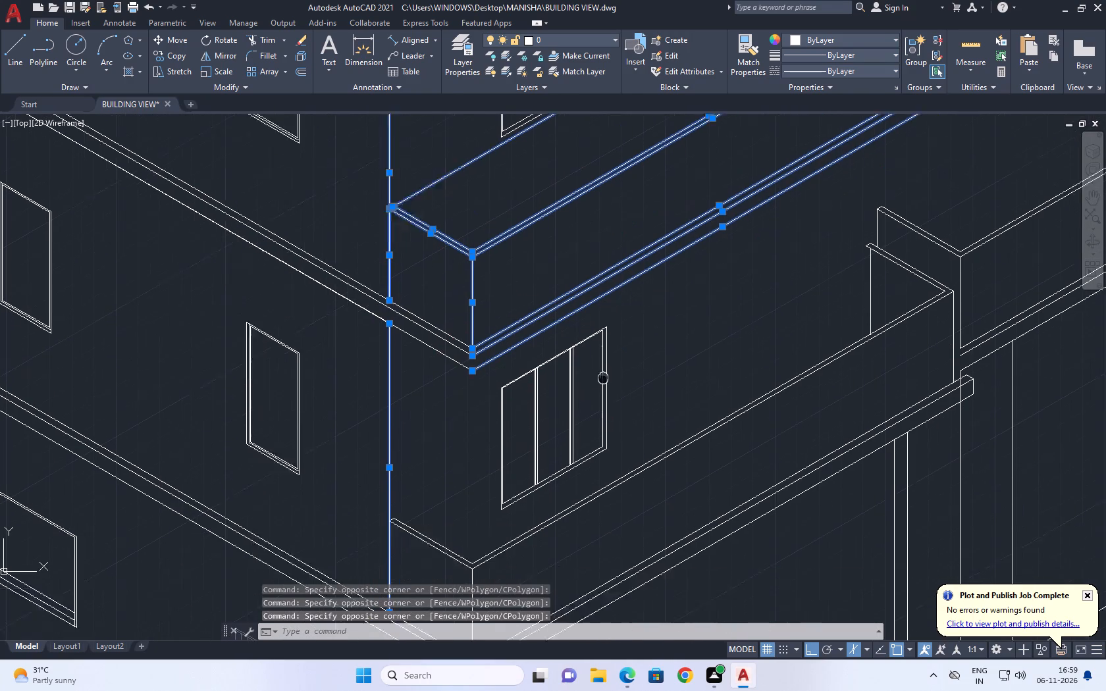
{"action": "left_click_drag", "start_coordinate": [637, 273], "coordinate": [614, 289]}
{"action": "left_click", "coordinate": [535, 384]}
{"action": "middle_click_drag", "start_coordinate": [637, 413], "coordinate": [582, 268]}
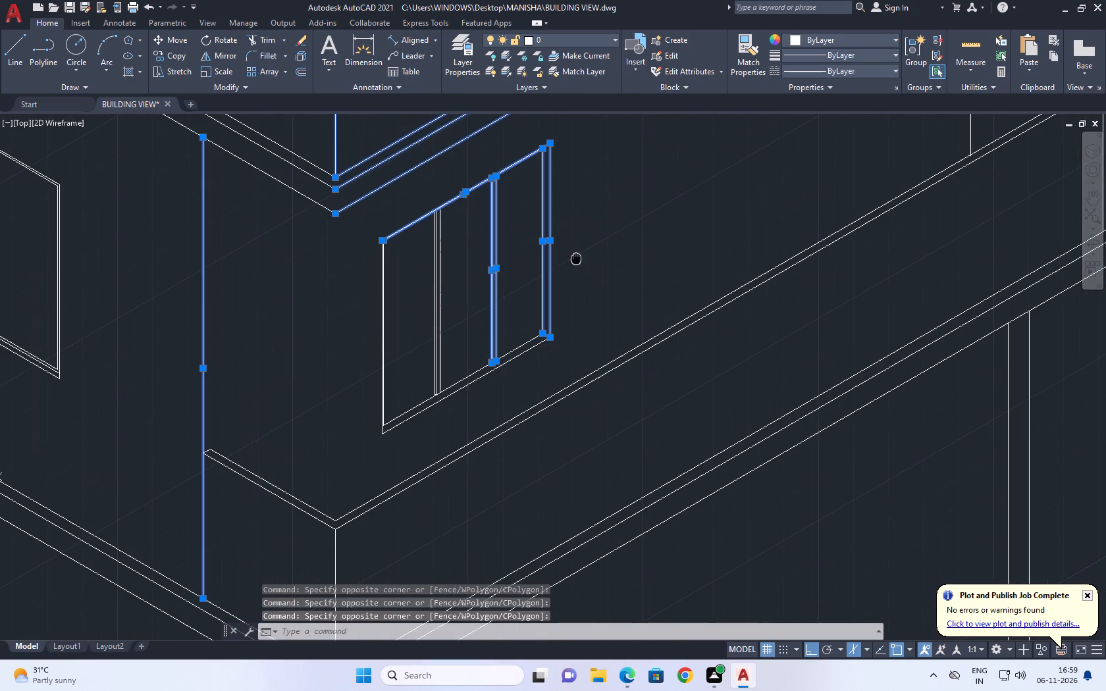
{"action": "left_click_drag", "start_coordinate": [523, 365], "coordinate": [515, 361]}
{"action": "left_click", "coordinate": [378, 227]}
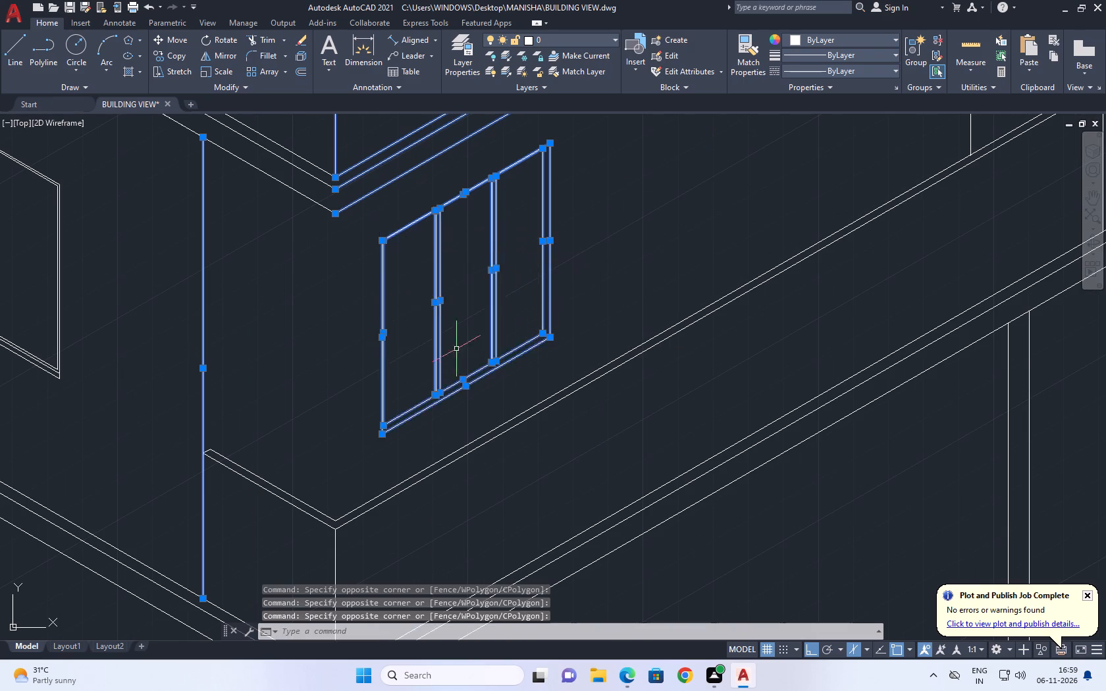
{"action": "scroll", "coordinate": [458, 359], "scroll_direction": "down", "scroll_amount": 2}
{"action": "scroll", "coordinate": [437, 382], "scroll_direction": "up", "scroll_amount": 1}
{"action": "left_click", "coordinate": [440, 401]}
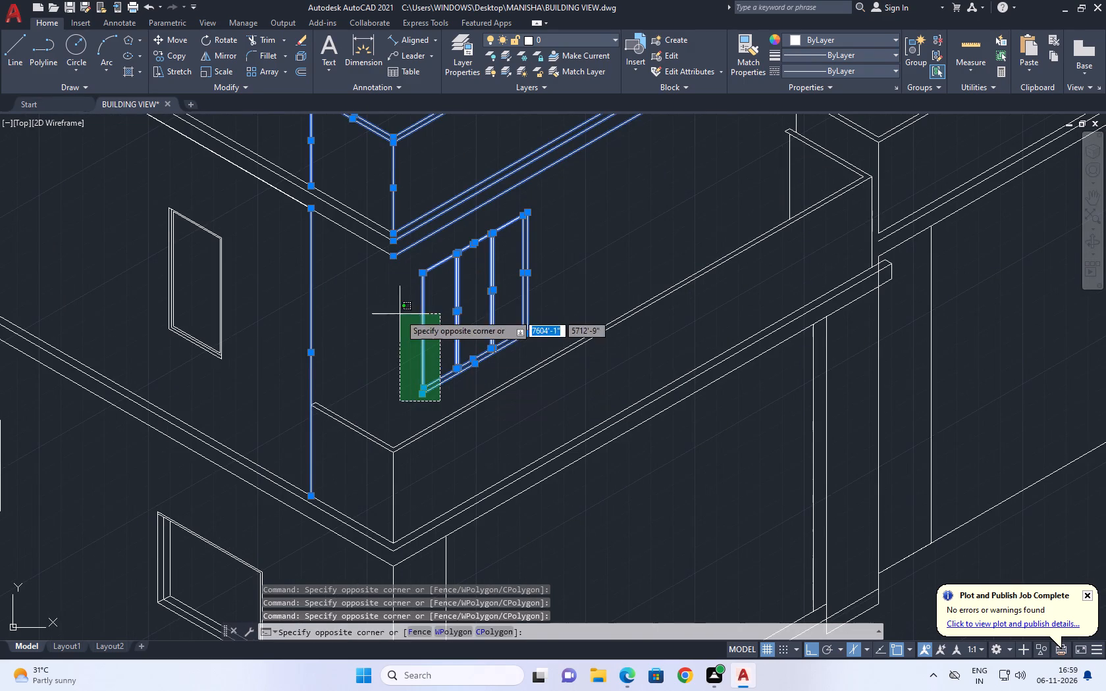
{"action": "left_click", "coordinate": [417, 255]}
{"action": "left_click", "coordinate": [571, 203]}
{"action": "left_click", "coordinate": [501, 253]}
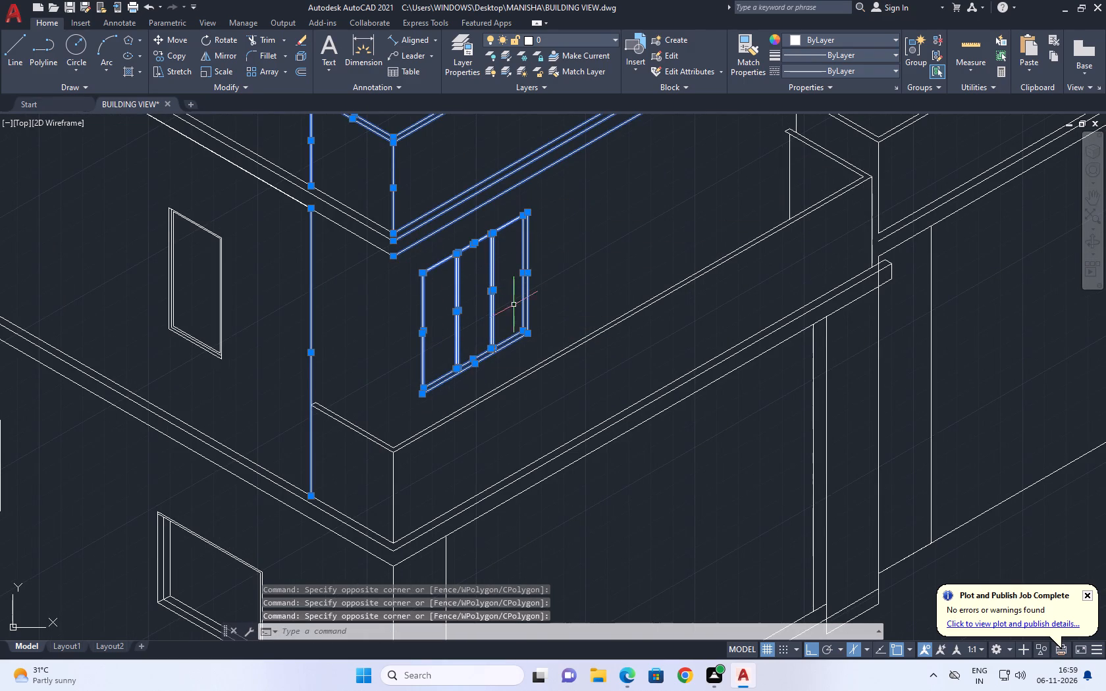
{"action": "left_click", "coordinate": [522, 355]}
{"action": "left_click", "coordinate": [506, 280]}
{"action": "scroll", "coordinate": [523, 282], "scroll_direction": "down", "scroll_amount": 1}
{"action": "middle_click_drag", "start_coordinate": [539, 270], "coordinate": [525, 320]}
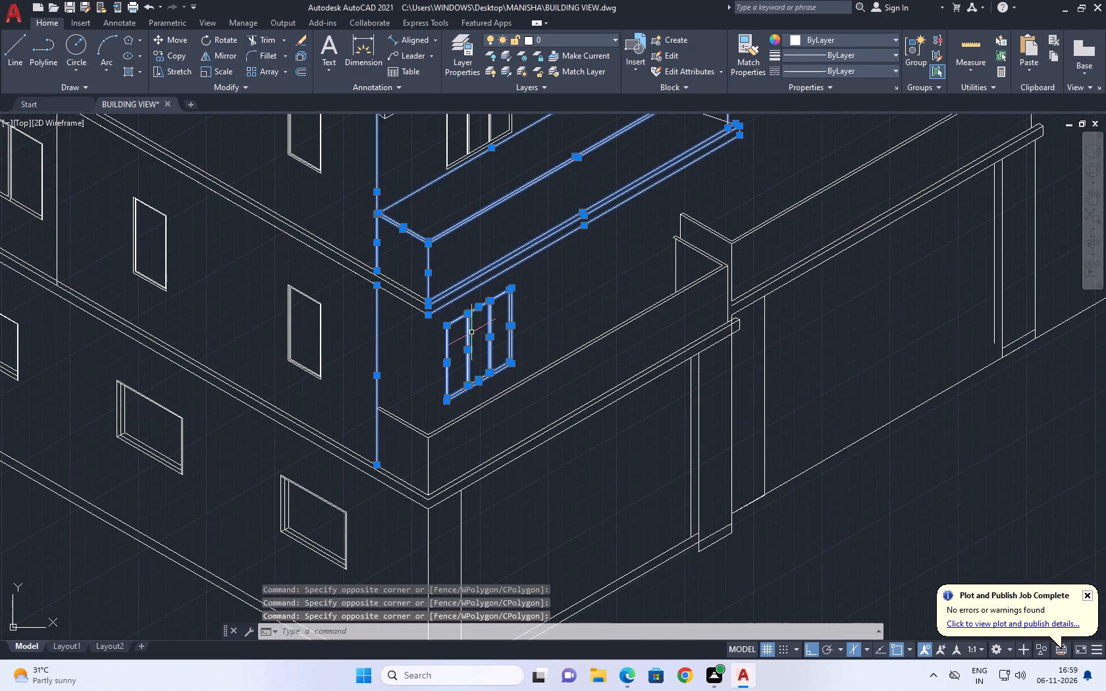
{"action": "left_click", "coordinate": [178, 53]}
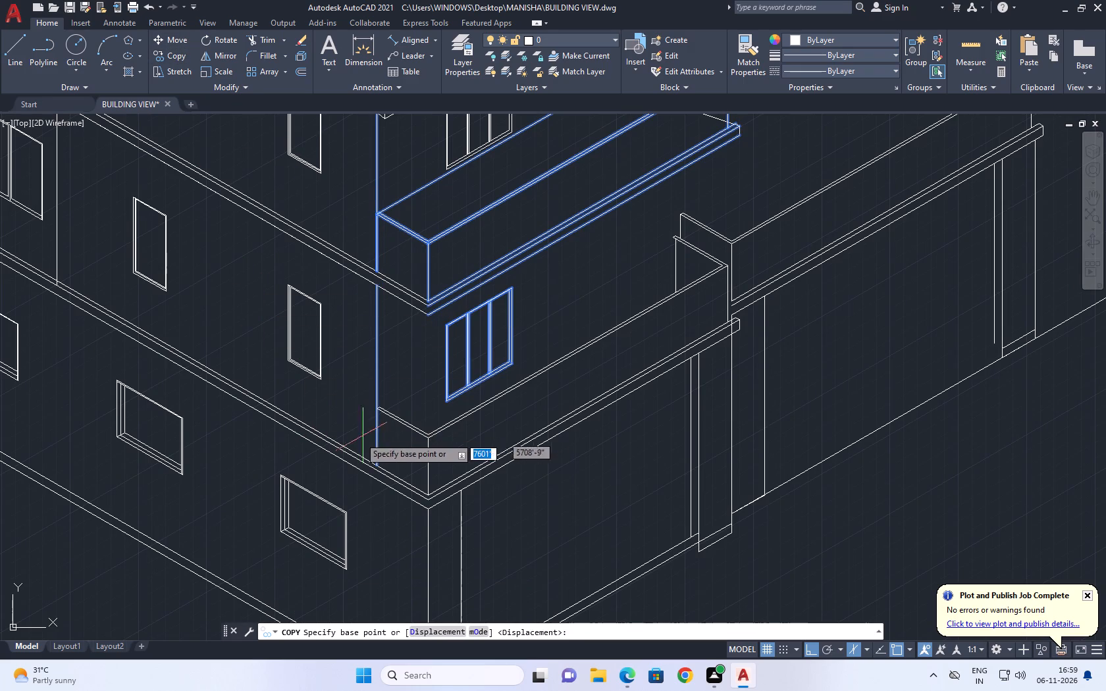
{"action": "scroll", "coordinate": [373, 476], "scroll_direction": "up", "scroll_amount": 2}
{"action": "left_click", "coordinate": [383, 448]}
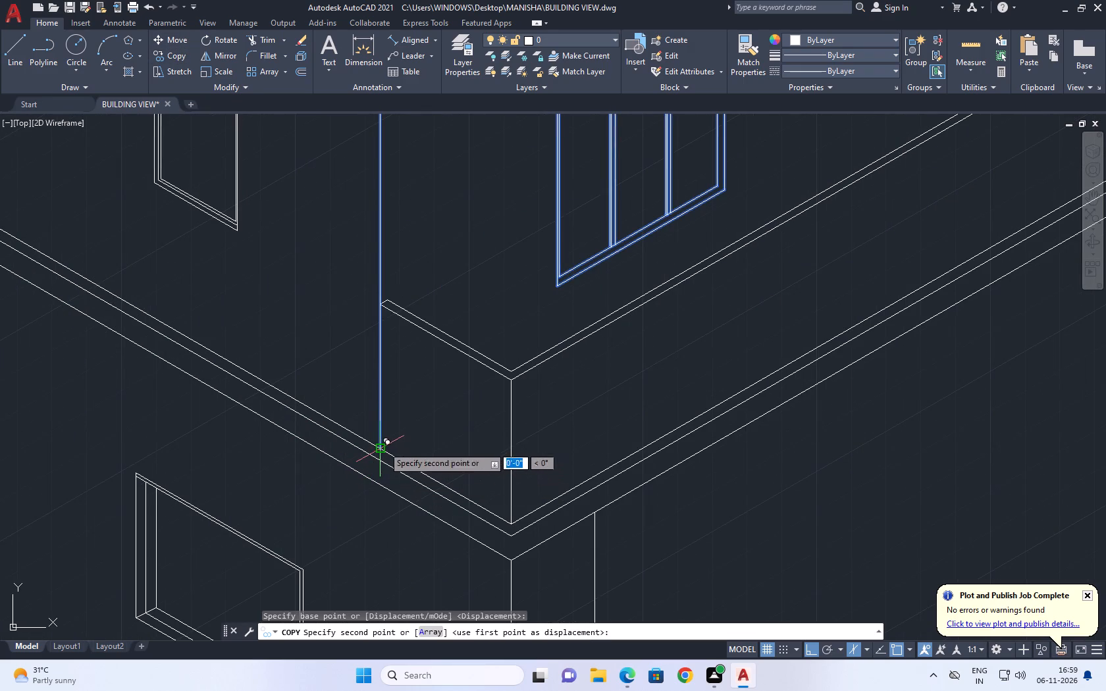
{"action": "scroll", "coordinate": [425, 413], "scroll_direction": "down", "scroll_amount": 1}
{"action": "middle_click_drag", "start_coordinate": [760, 292], "coordinate": [323, 505]}
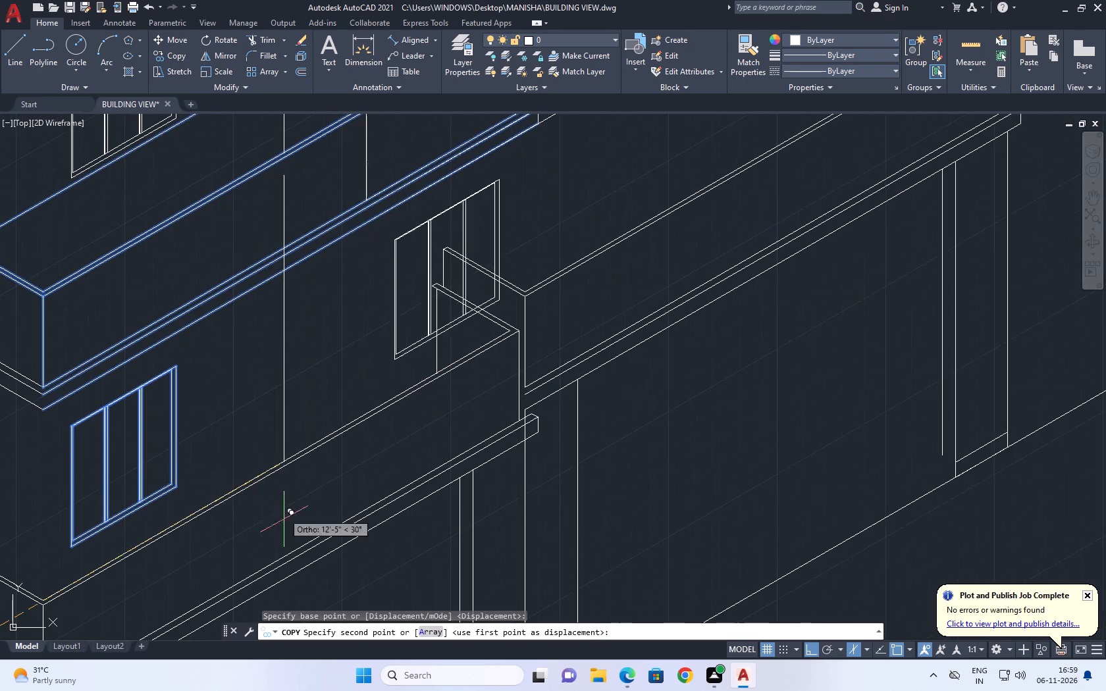
{"action": "scroll", "coordinate": [523, 324], "scroll_direction": "up", "scroll_amount": 1}
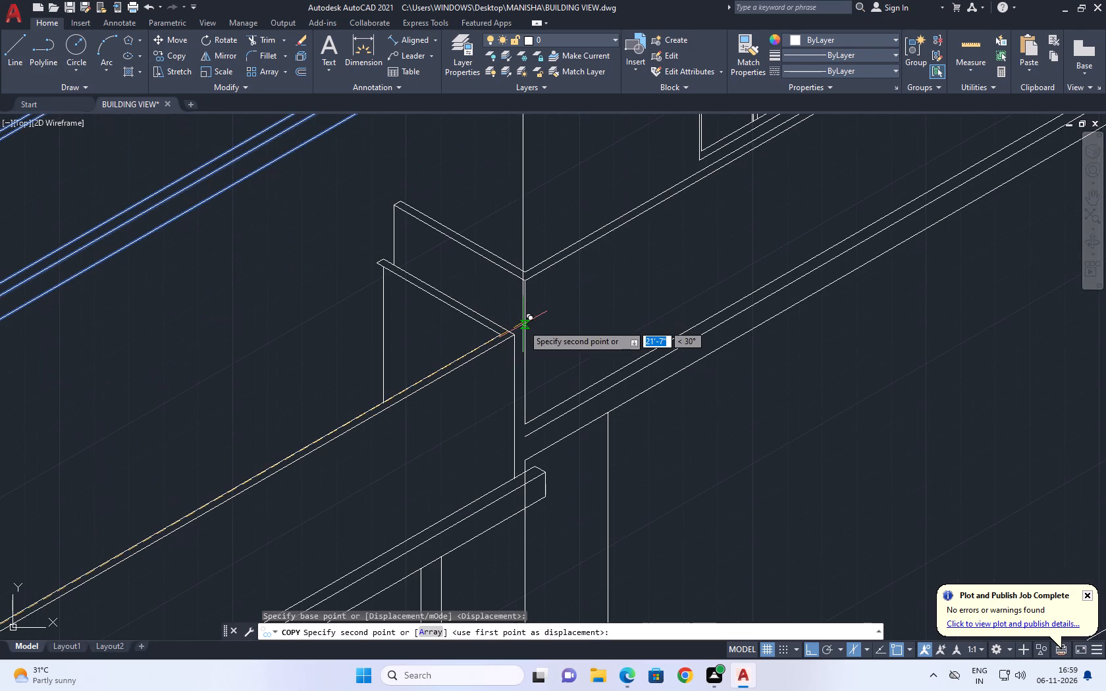
{"action": "middle_click_drag", "start_coordinate": [470, 342], "coordinate": [567, 317]}
{"action": "scroll", "coordinate": [581, 317], "scroll_direction": "down", "scroll_amount": 2}
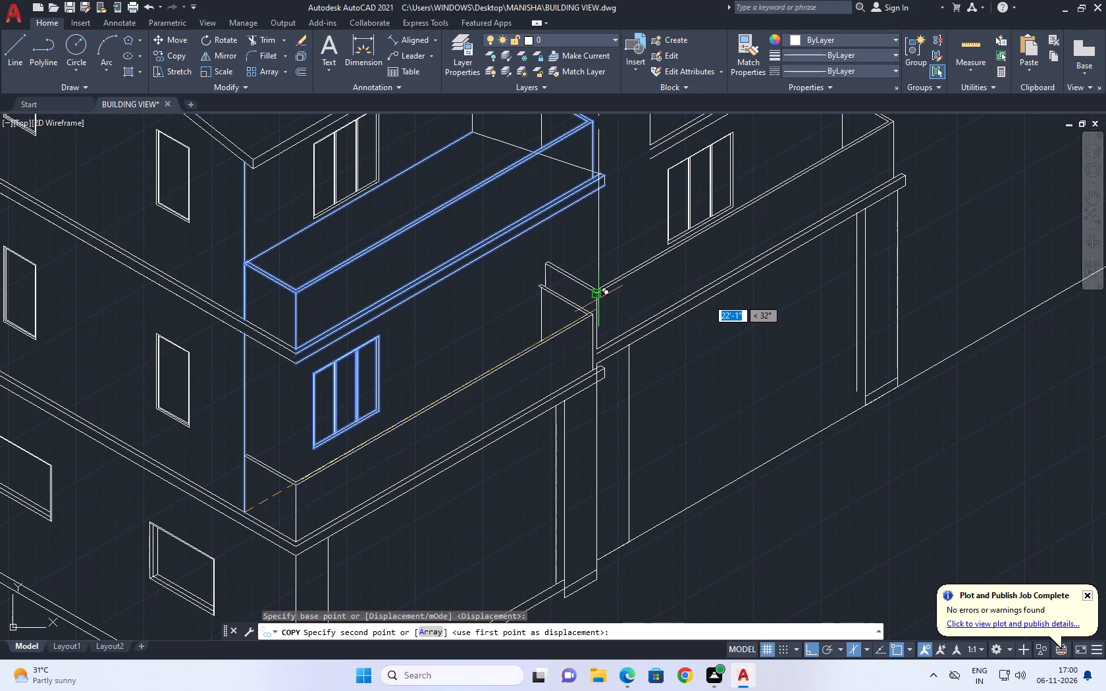
{"action": "scroll", "coordinate": [598, 299], "scroll_direction": "down", "scroll_amount": 1}
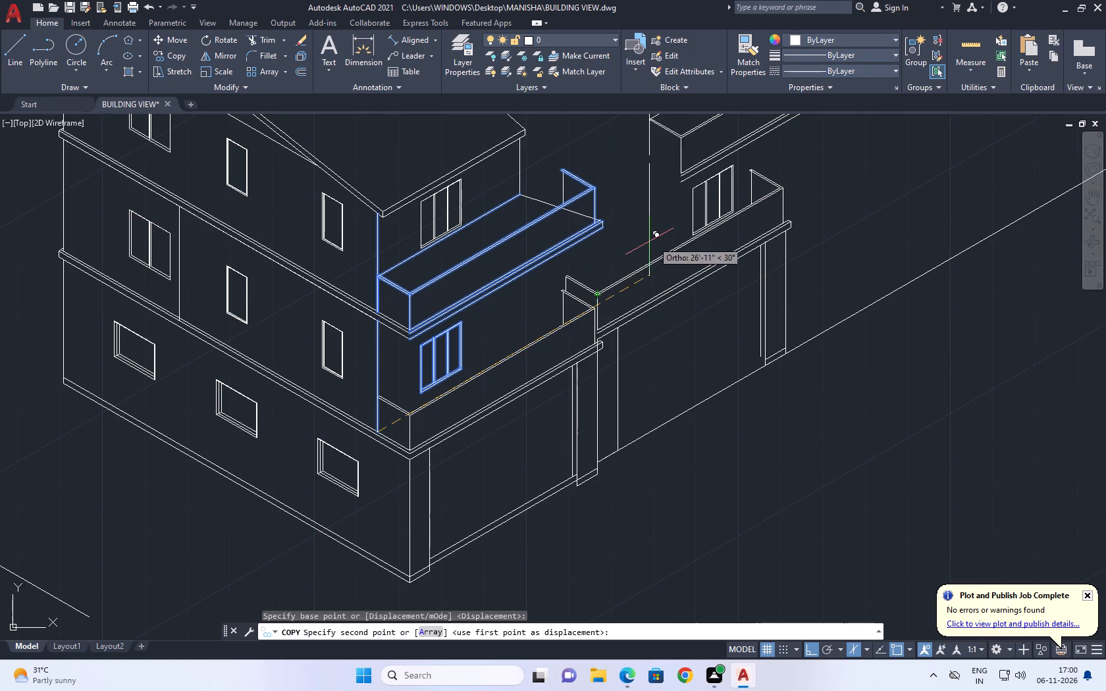
{"action": "scroll", "coordinate": [684, 233], "scroll_direction": "down", "scroll_amount": 3}
{"action": "left_click", "coordinate": [749, 209]}
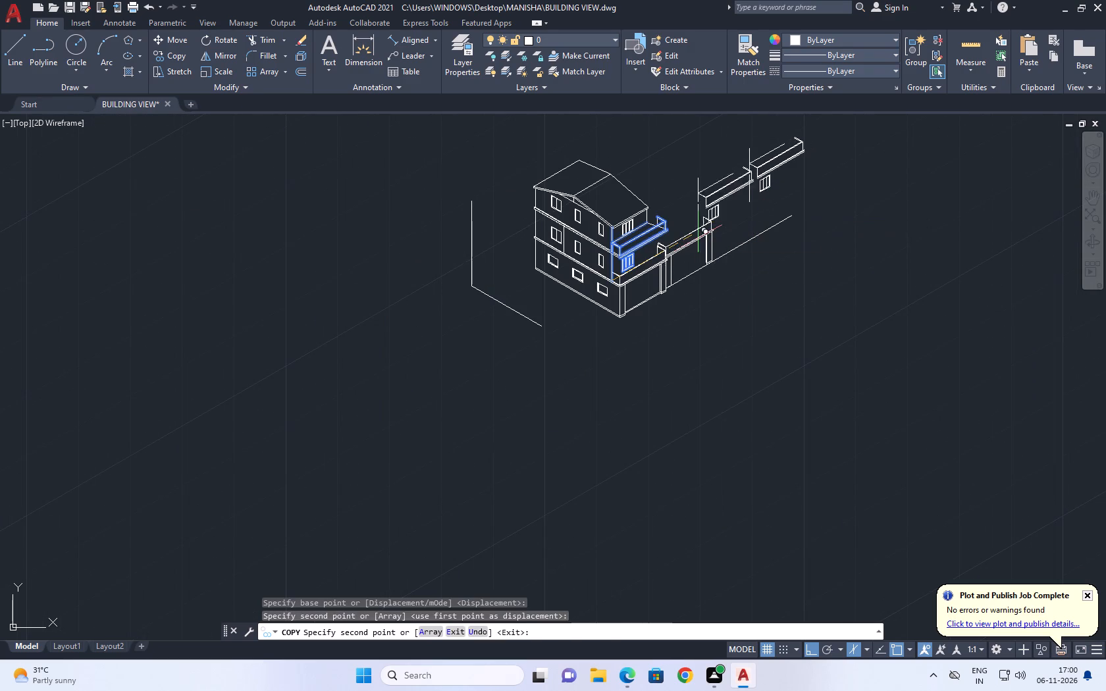
{"action": "key", "text": "Escape"}
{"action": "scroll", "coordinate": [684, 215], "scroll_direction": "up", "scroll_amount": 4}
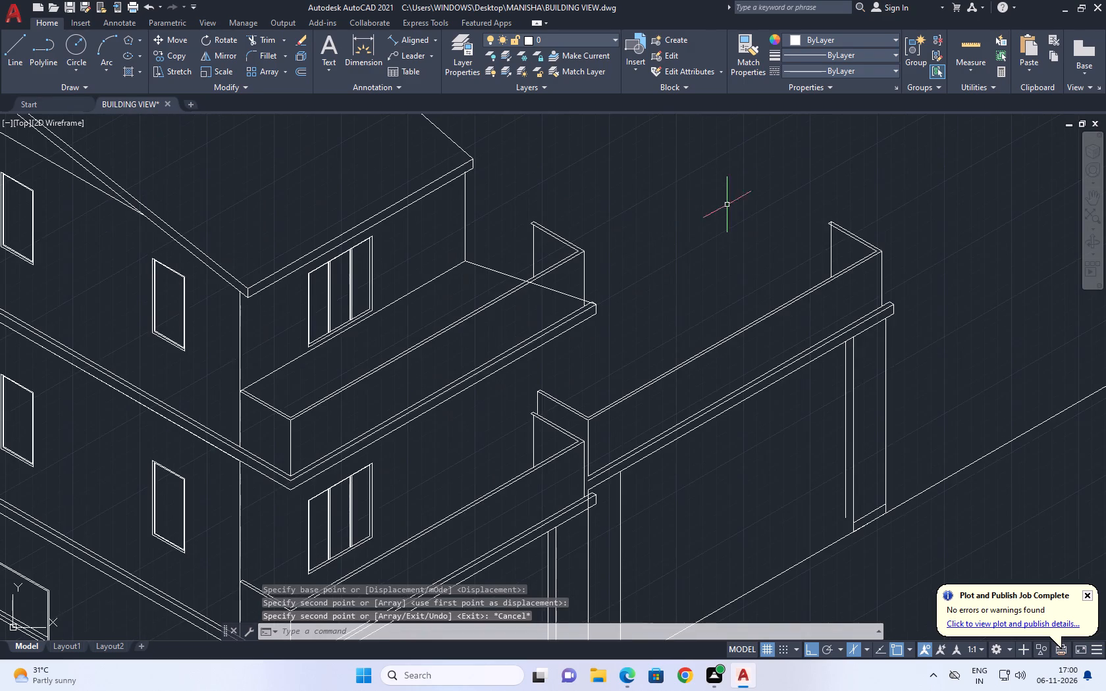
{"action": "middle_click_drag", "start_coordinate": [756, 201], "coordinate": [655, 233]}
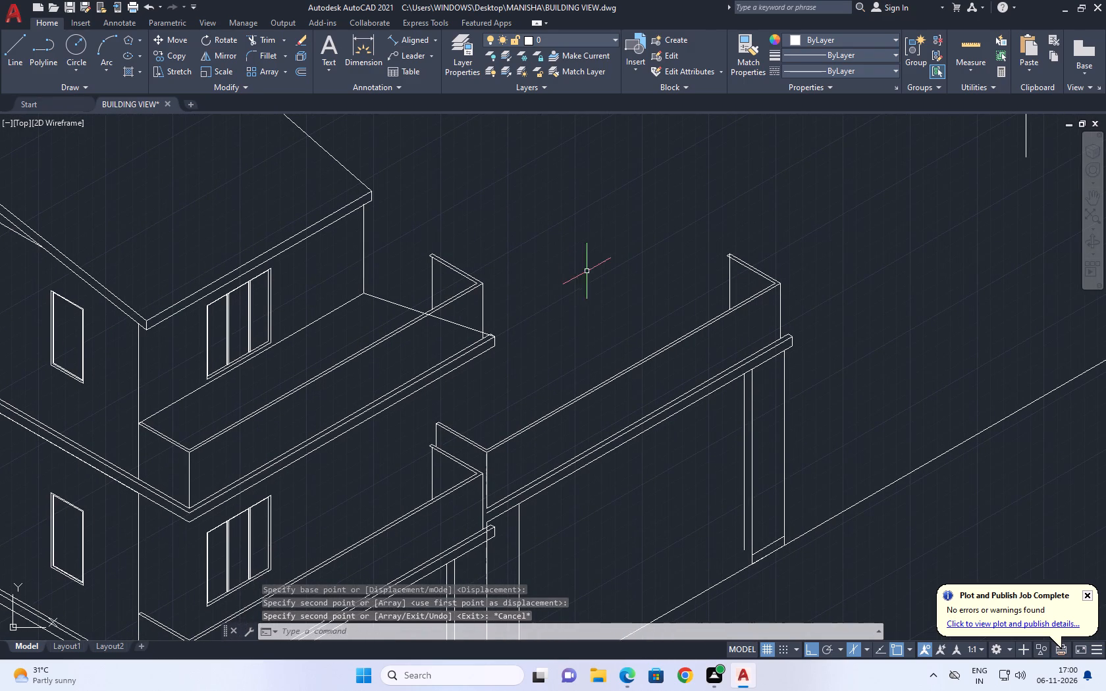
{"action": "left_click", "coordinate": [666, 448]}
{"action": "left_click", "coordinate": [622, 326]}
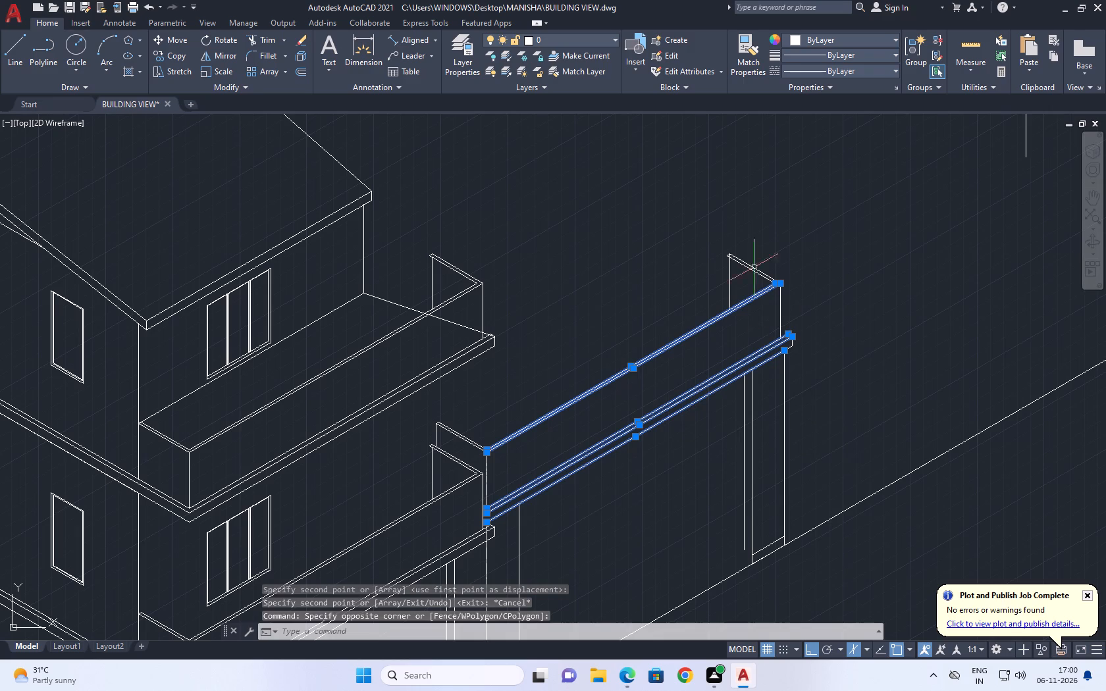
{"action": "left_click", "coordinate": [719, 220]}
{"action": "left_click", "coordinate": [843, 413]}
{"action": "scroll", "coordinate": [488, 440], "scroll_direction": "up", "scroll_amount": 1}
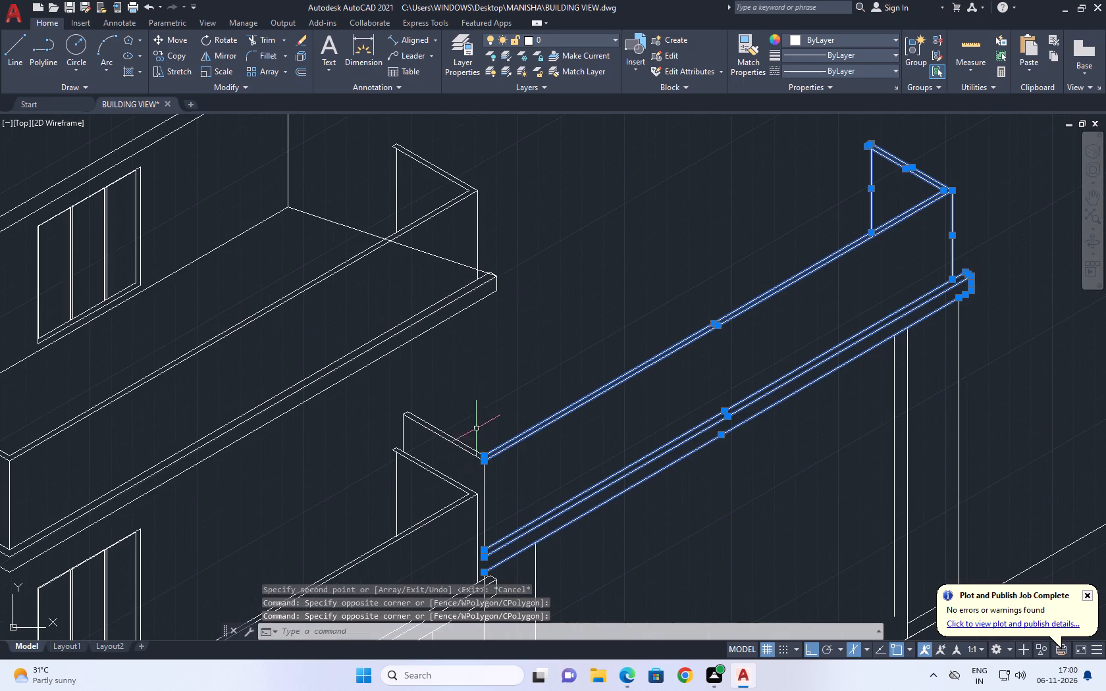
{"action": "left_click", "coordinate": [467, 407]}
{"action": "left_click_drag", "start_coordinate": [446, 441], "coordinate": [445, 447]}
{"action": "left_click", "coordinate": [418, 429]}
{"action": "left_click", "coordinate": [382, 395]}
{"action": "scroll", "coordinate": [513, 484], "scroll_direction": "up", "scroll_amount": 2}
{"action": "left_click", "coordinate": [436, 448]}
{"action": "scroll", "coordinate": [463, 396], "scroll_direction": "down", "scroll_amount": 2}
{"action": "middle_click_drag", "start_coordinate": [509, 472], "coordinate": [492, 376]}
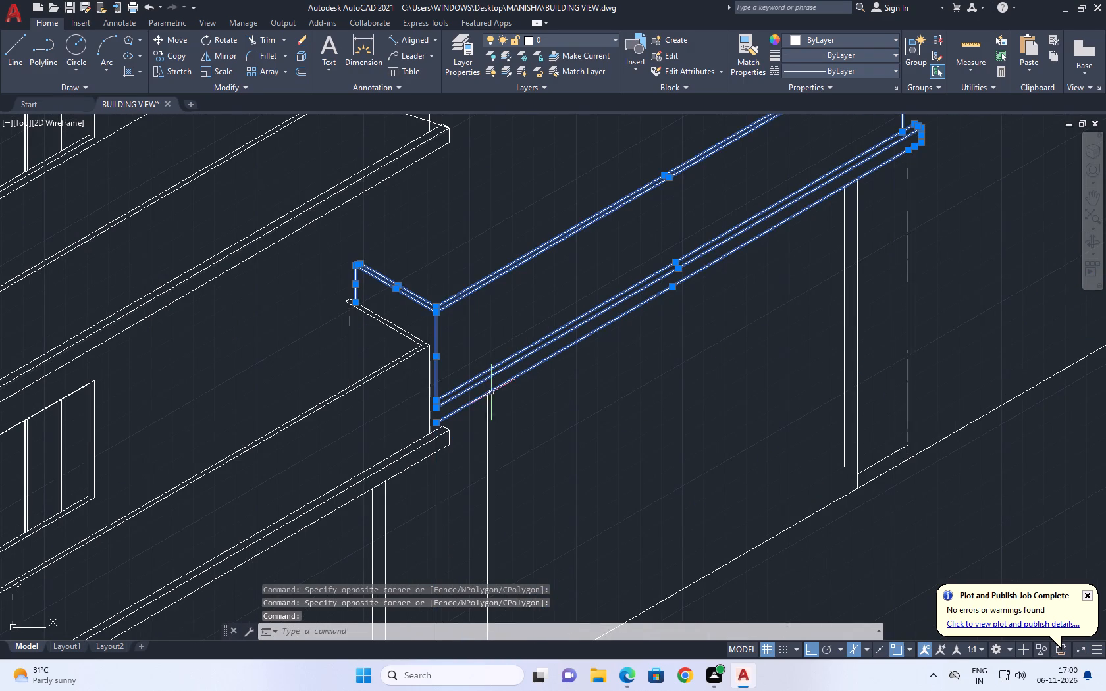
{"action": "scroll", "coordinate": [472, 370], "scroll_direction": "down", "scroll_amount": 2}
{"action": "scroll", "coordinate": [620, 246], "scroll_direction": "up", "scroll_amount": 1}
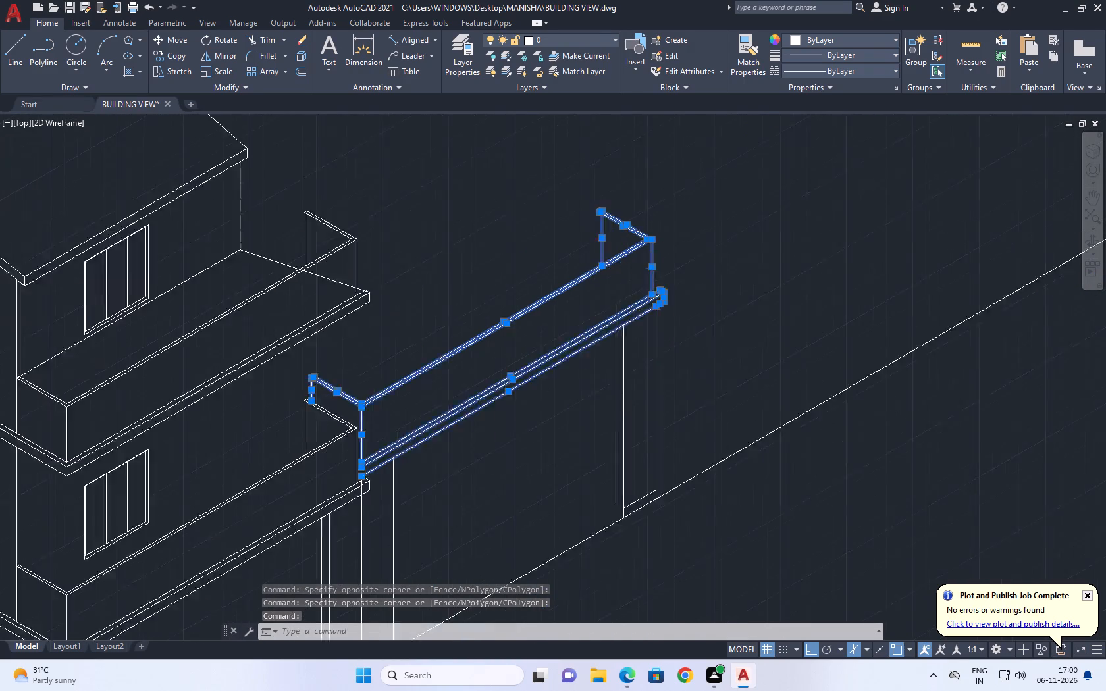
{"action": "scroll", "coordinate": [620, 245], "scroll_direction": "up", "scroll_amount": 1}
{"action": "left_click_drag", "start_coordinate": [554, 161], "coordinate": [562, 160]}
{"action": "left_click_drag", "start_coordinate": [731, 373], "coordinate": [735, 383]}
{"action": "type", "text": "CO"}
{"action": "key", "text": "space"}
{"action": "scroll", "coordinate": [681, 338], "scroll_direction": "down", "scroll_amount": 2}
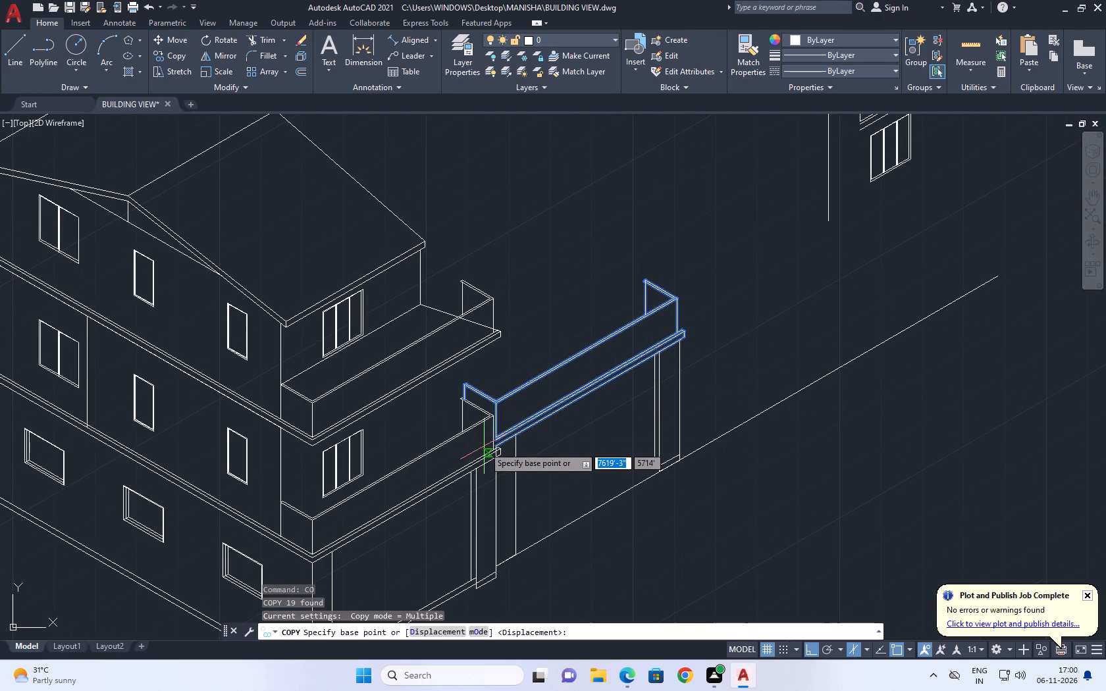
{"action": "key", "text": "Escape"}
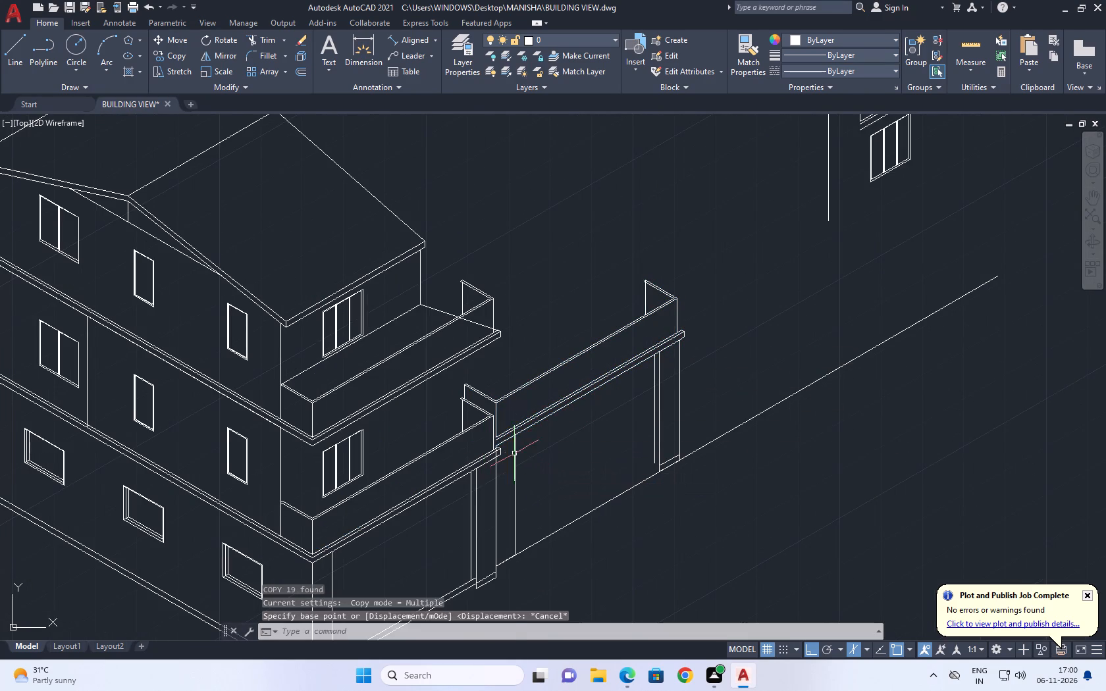
Copy the extended lower balcony railing, its floor band and three pillar lines about 14'-5" straight up from the near pillar line's foot.
{"action": "left_click", "coordinate": [575, 430]}
{"action": "left_click", "coordinate": [560, 350]}
{"action": "left_click", "coordinate": [623, 268]}
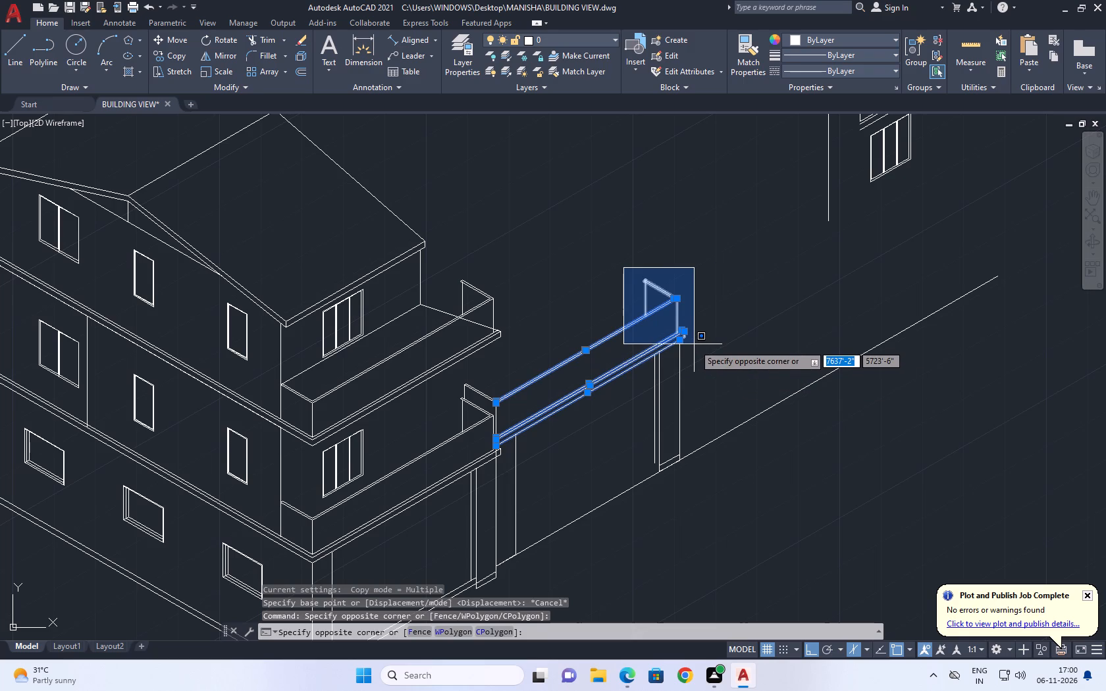
{"action": "left_click", "coordinate": [701, 352]}
{"action": "scroll", "coordinate": [394, 427], "scroll_direction": "up", "scroll_amount": 2}
{"action": "scroll", "coordinate": [629, 396], "scroll_direction": "up", "scroll_amount": 1}
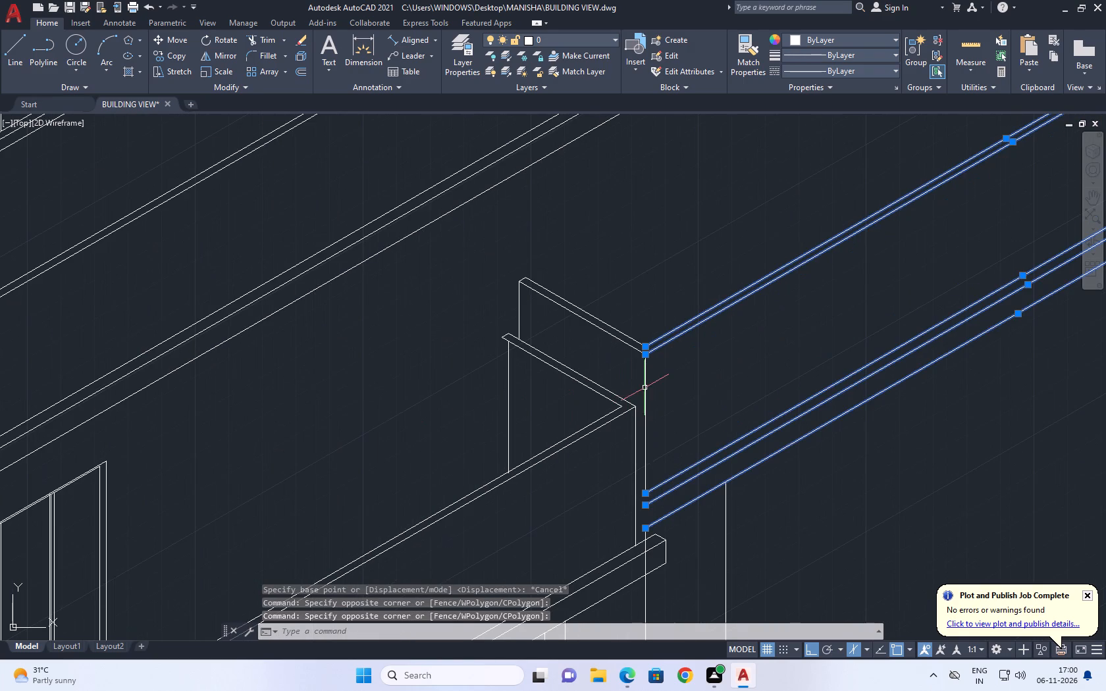
{"action": "left_click", "coordinate": [646, 388]}
{"action": "left_click", "coordinate": [609, 290]}
{"action": "left_click", "coordinate": [567, 338]}
{"action": "left_click", "coordinate": [477, 243]}
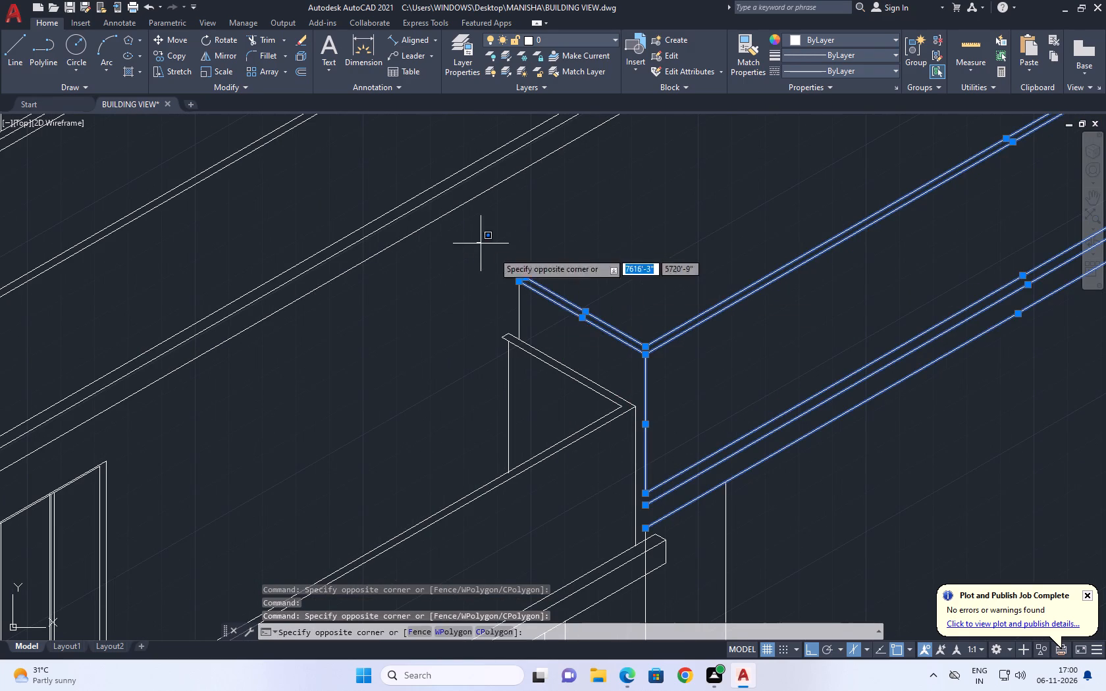
{"action": "left_click", "coordinate": [546, 327]}
{"action": "left_click_drag", "start_coordinate": [540, 320], "coordinate": [534, 314]}
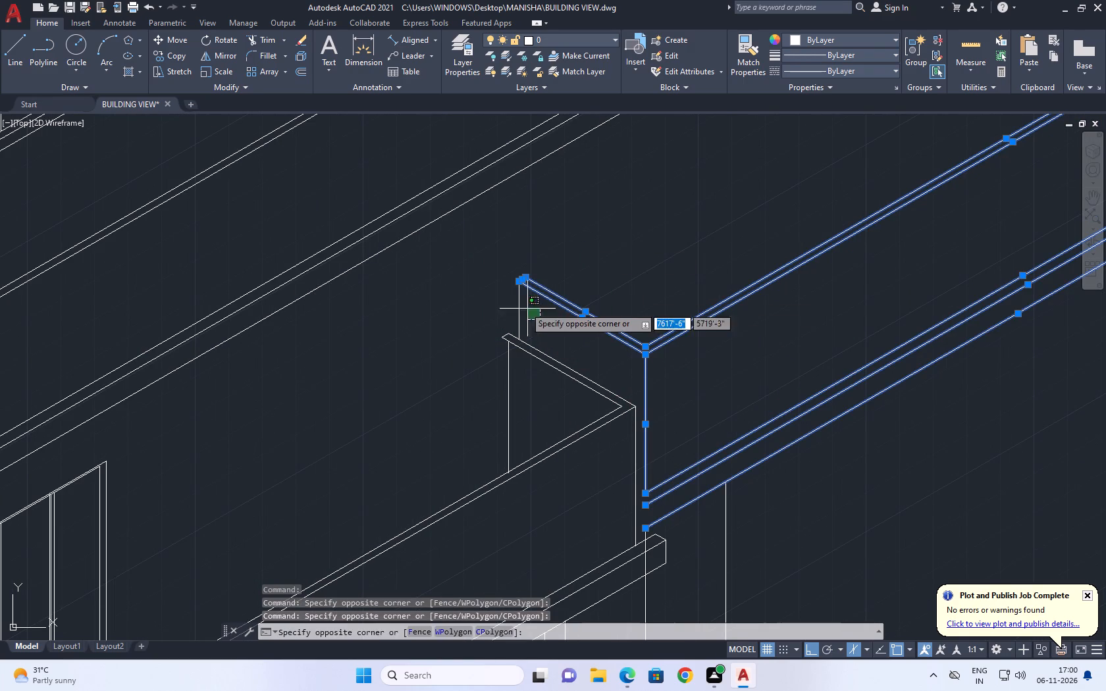
{"action": "left_click", "coordinate": [510, 293]}
{"action": "scroll", "coordinate": [556, 317], "scroll_direction": "down", "scroll_amount": 1}
{"action": "middle_click_drag", "start_coordinate": [737, 508], "coordinate": [646, 356]}
{"action": "scroll", "coordinate": [656, 378], "scroll_direction": "down", "scroll_amount": 2}
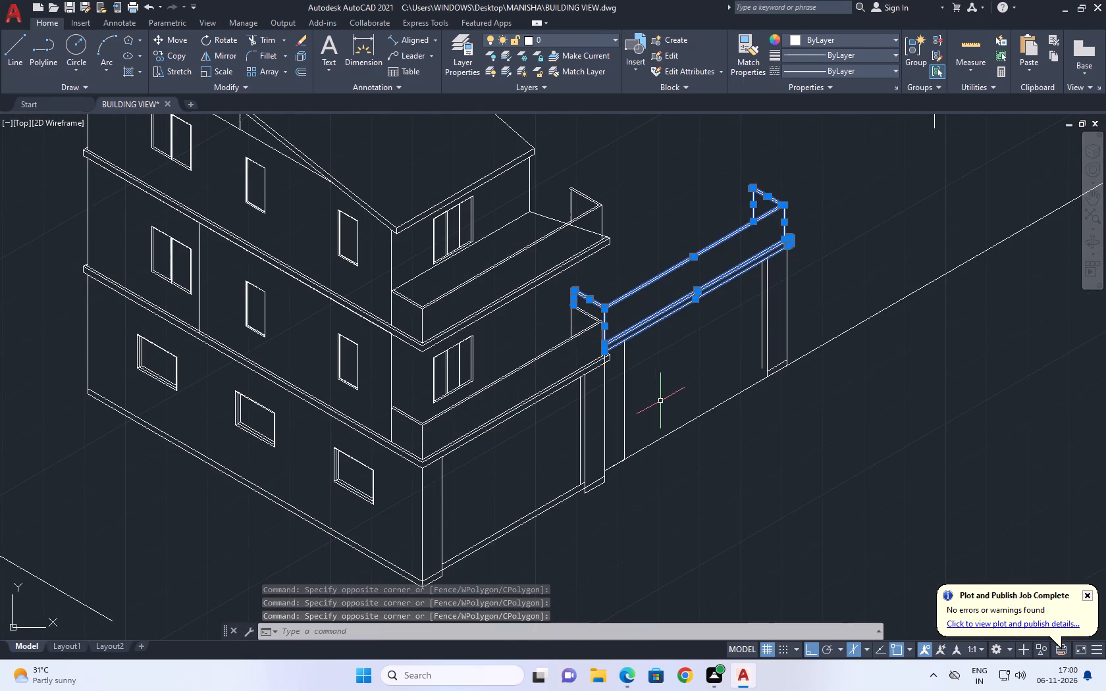
{"action": "left_click", "coordinate": [624, 377]}
{"action": "middle_click_drag", "start_coordinate": [677, 403], "coordinate": [638, 438]}
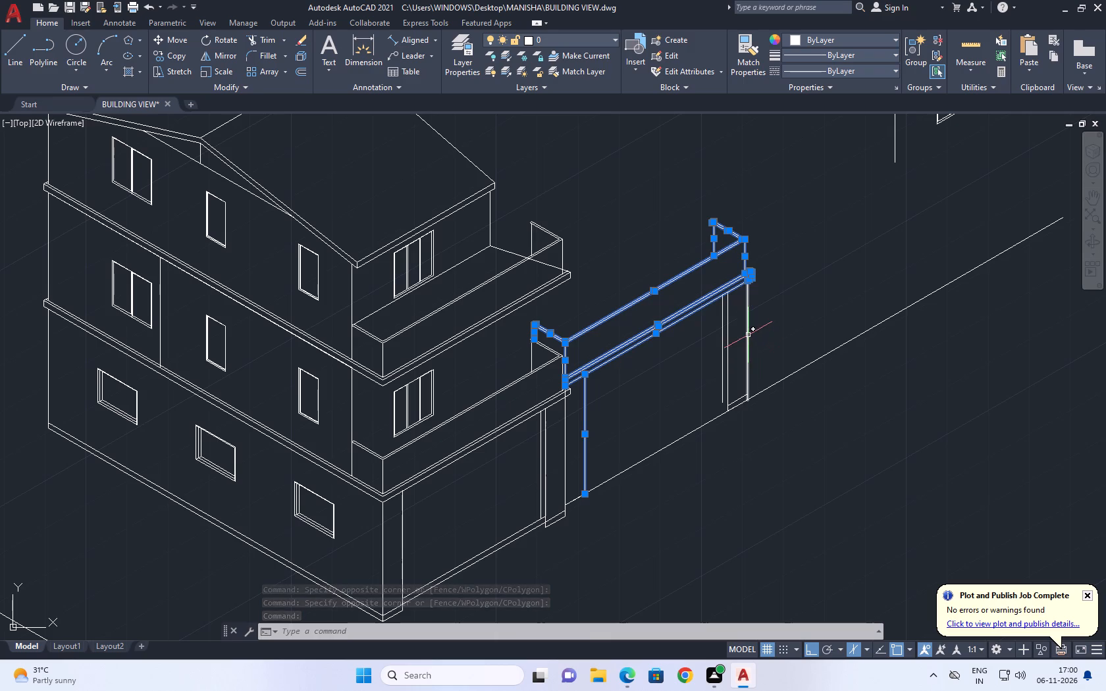
{"action": "left_click", "coordinate": [748, 335]}
{"action": "middle_click_drag", "start_coordinate": [733, 361], "coordinate": [680, 433]}
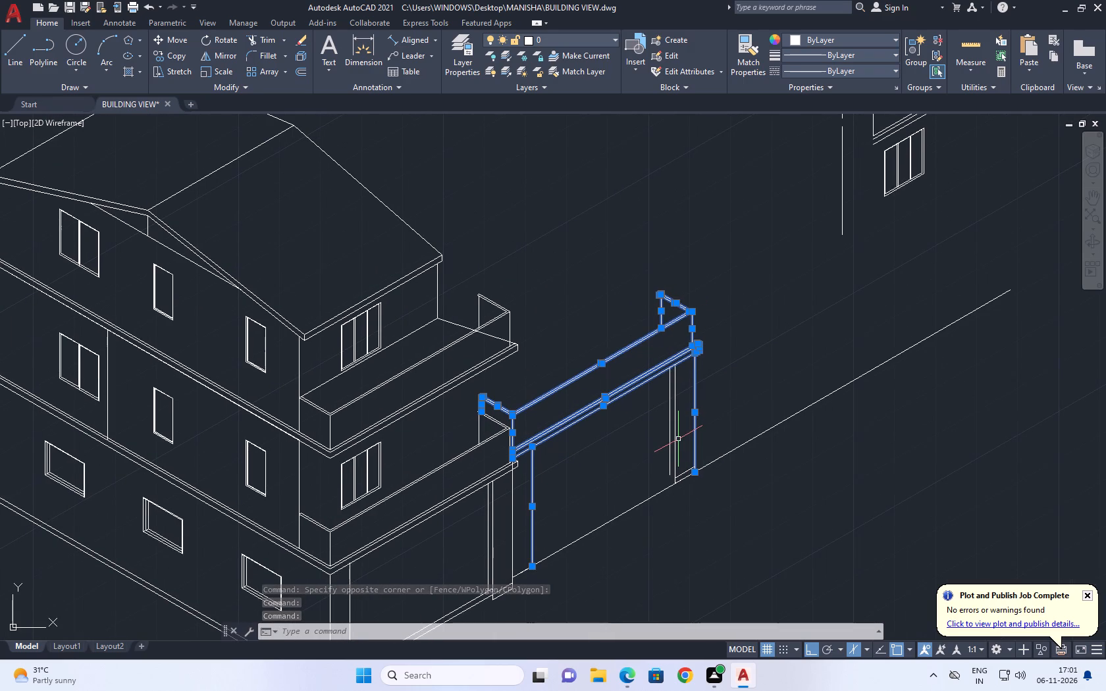
{"action": "left_click", "coordinate": [671, 429]}
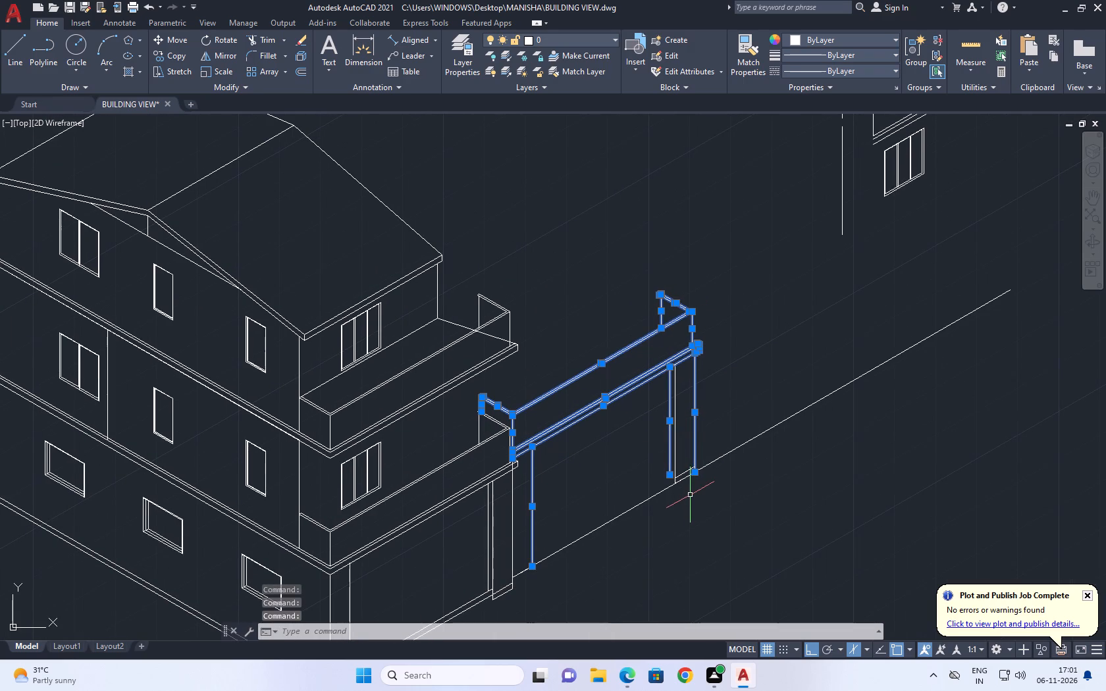
{"action": "middle_click_drag", "start_coordinate": [558, 428], "coordinate": [606, 417]}
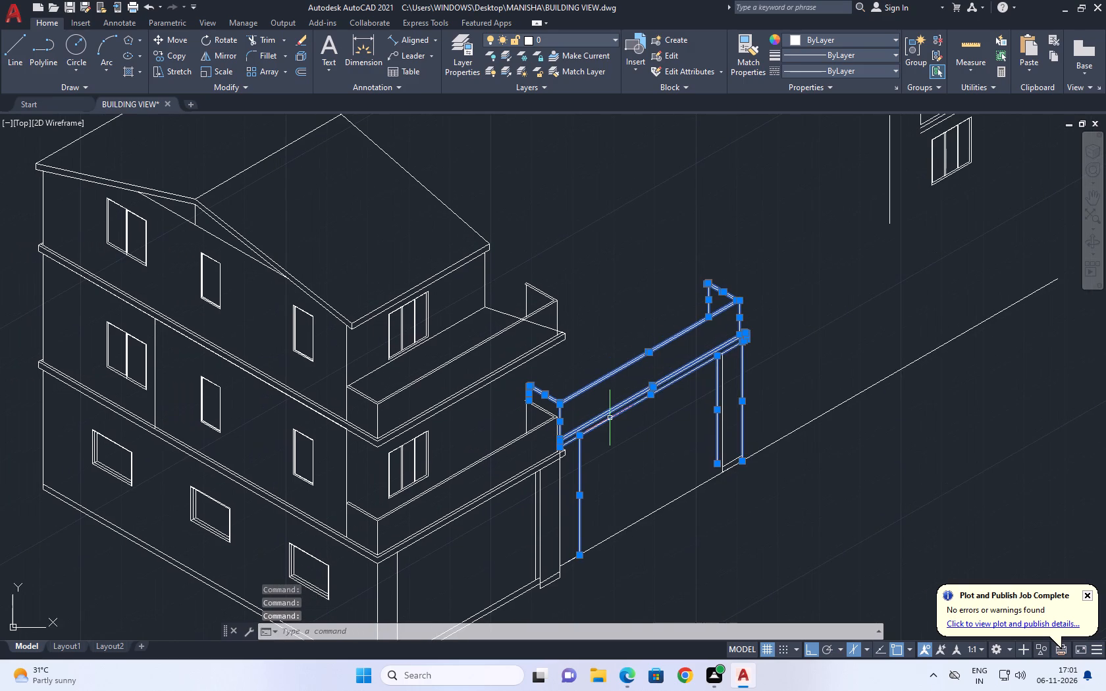
{"action": "type", "text": "CO"}
{"action": "key", "text": "space"}
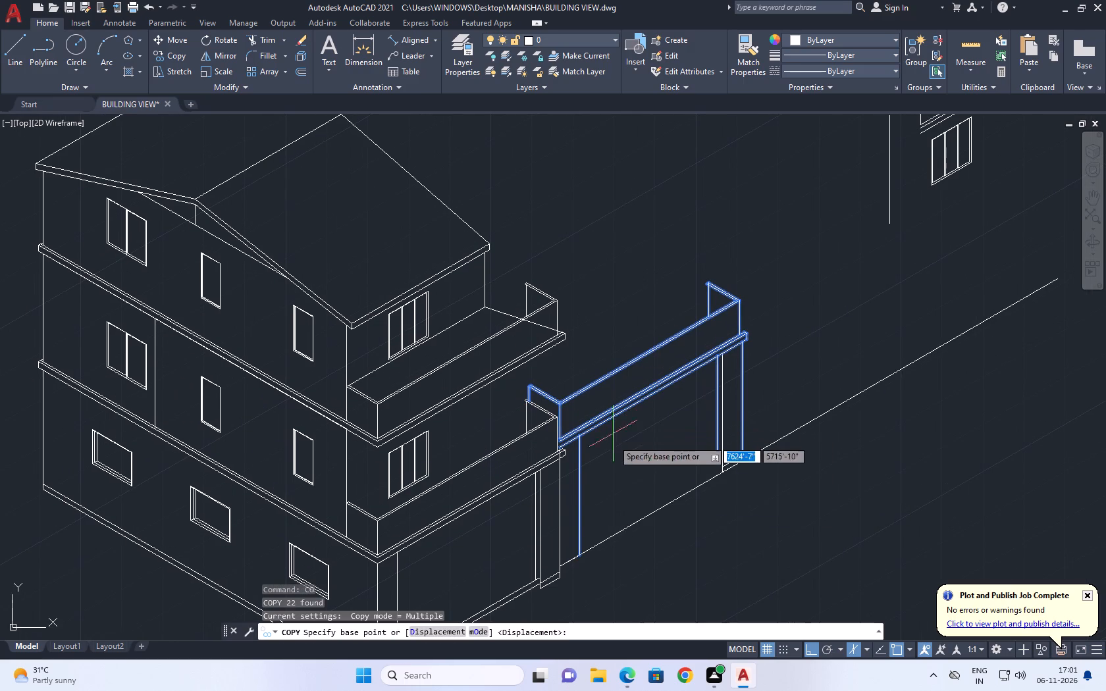
{"action": "left_click", "coordinate": [579, 555]}
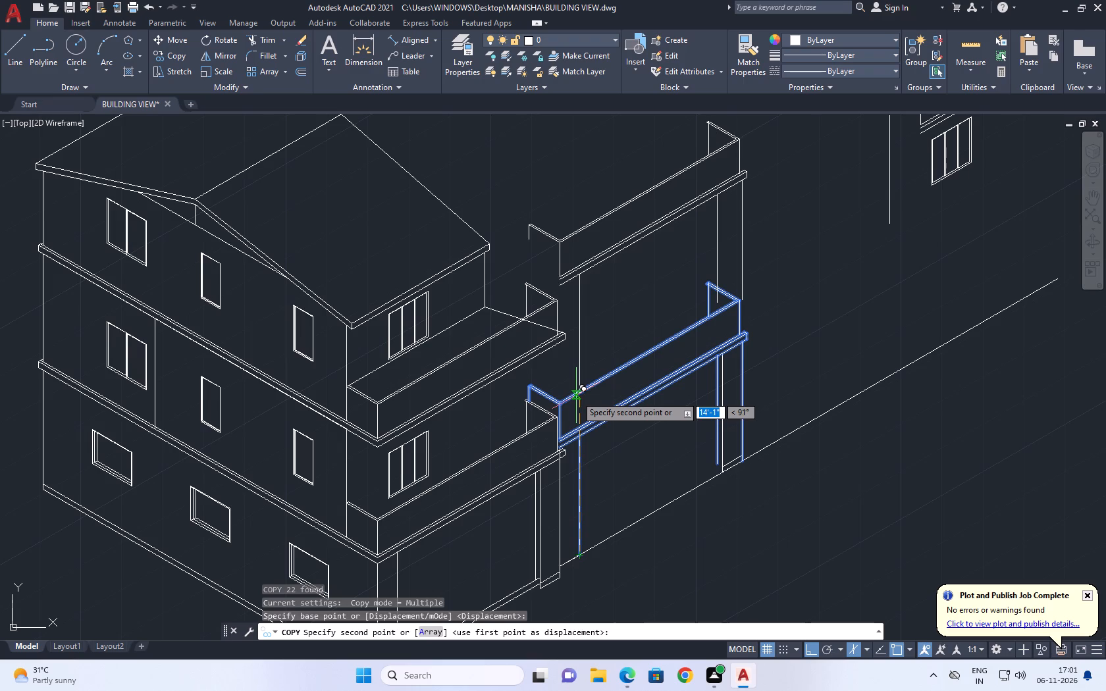
{"action": "scroll", "coordinate": [577, 389], "scroll_direction": "up", "scroll_amount": 2}
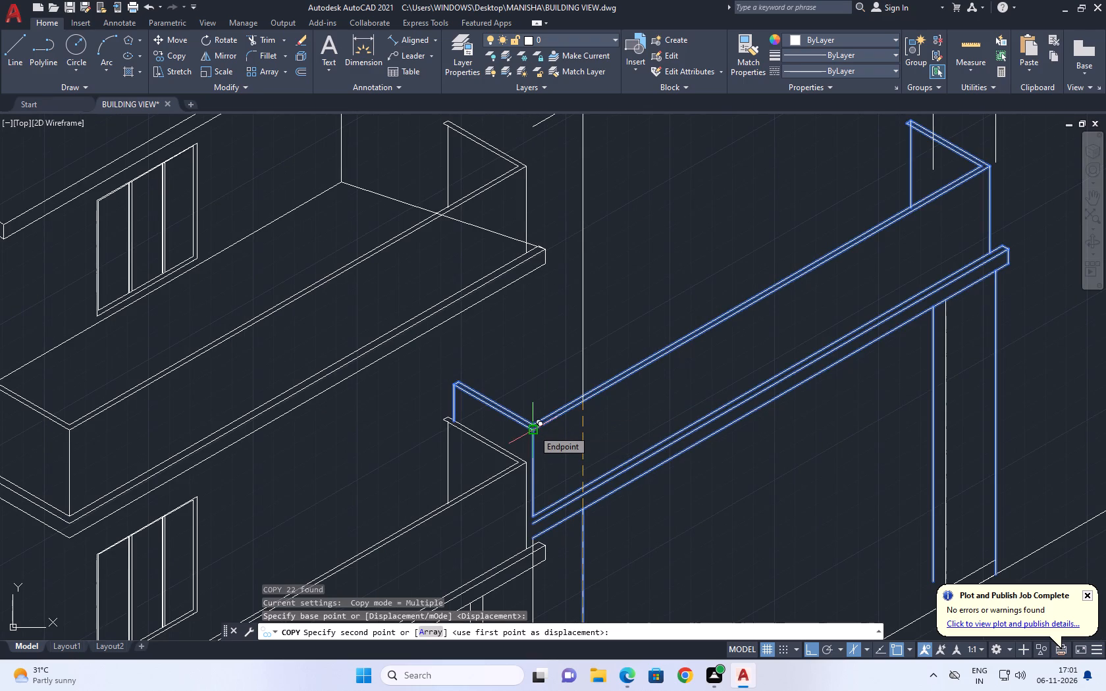
{"action": "scroll", "coordinate": [533, 430], "scroll_direction": "up", "scroll_amount": 2}
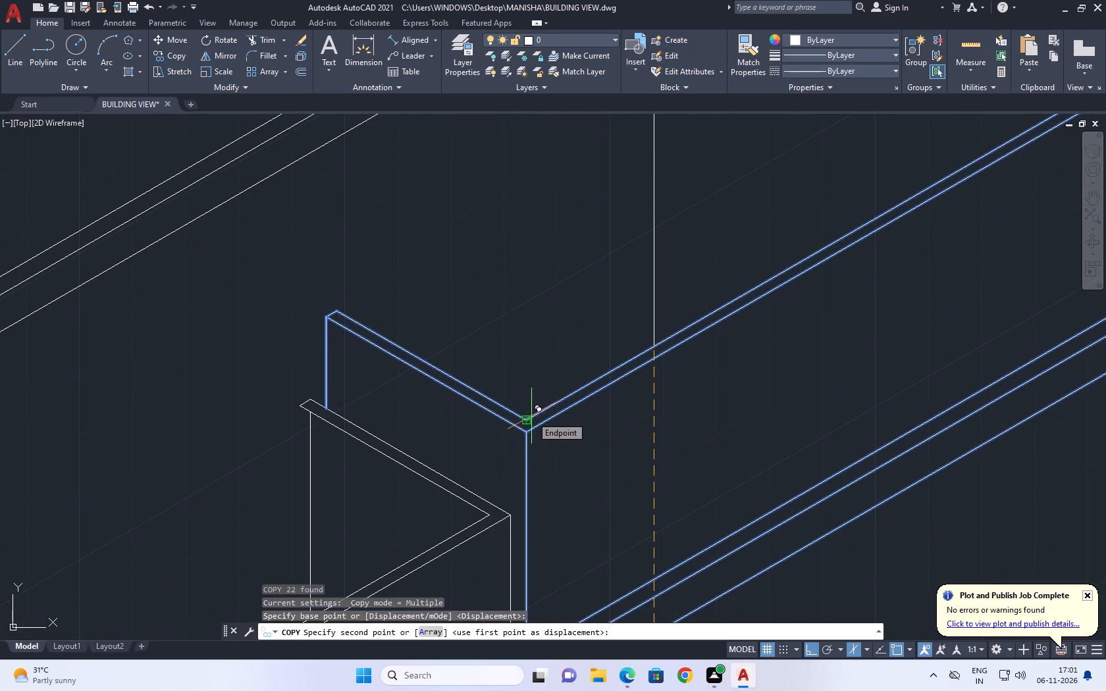
{"action": "scroll", "coordinate": [539, 413], "scroll_direction": "down", "scroll_amount": 2}
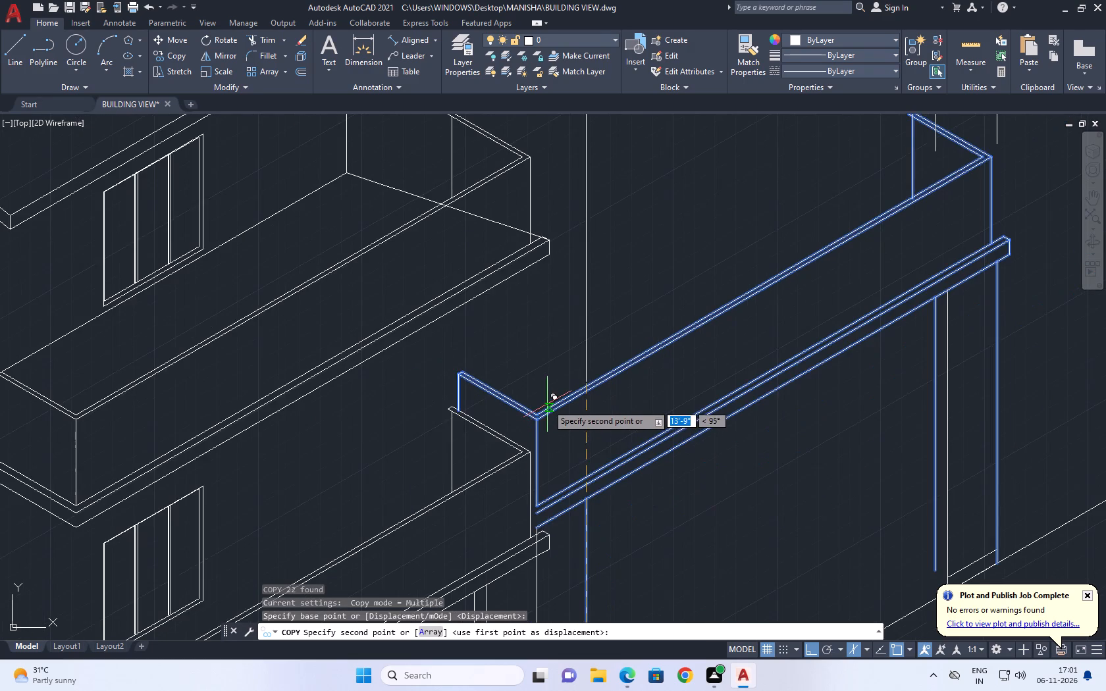
{"action": "scroll", "coordinate": [547, 404], "scroll_direction": "down", "scroll_amount": 2}
{"action": "scroll", "coordinate": [567, 398], "scroll_direction": "up", "scroll_amount": 3}
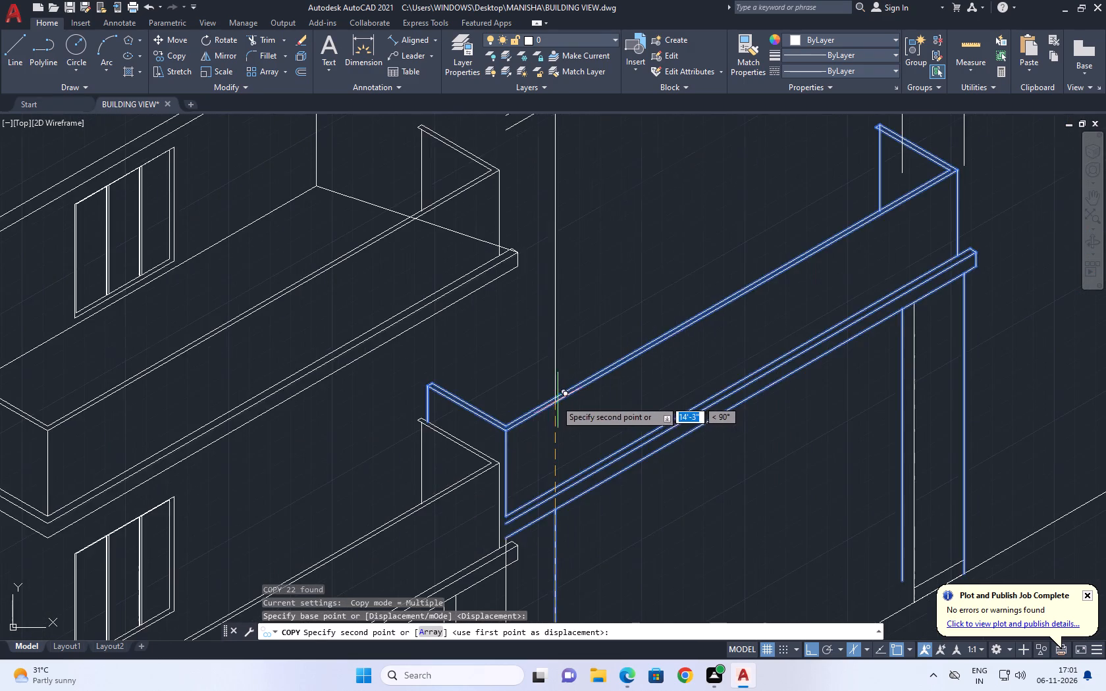
{"action": "scroll", "coordinate": [527, 396], "scroll_direction": "up", "scroll_amount": 2}
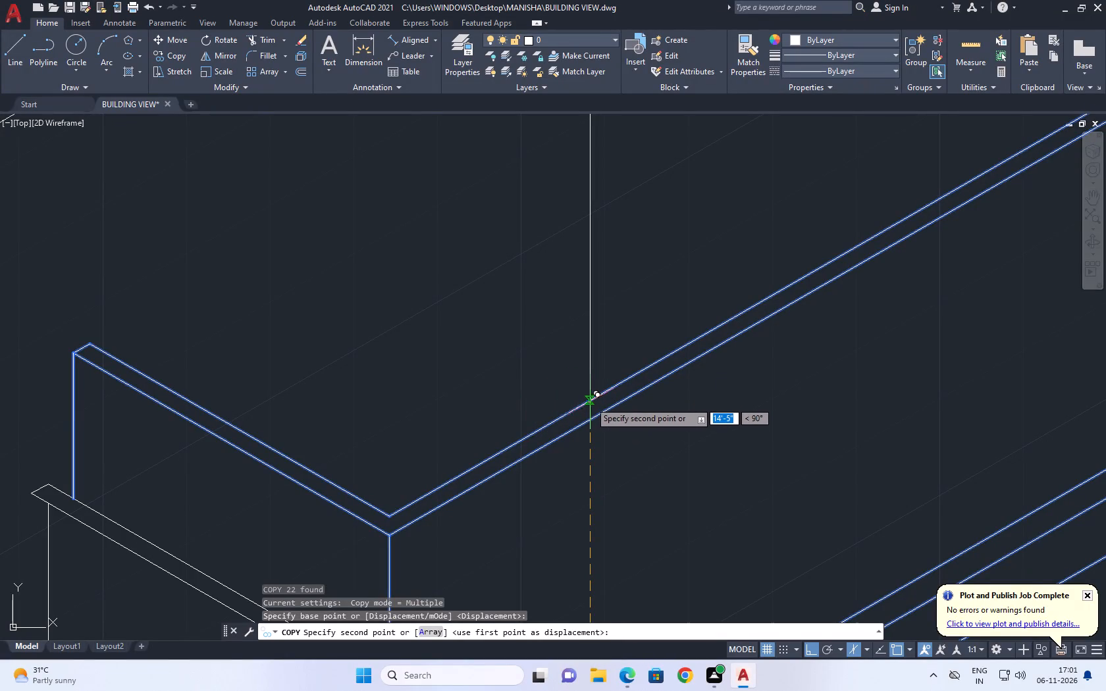
{"action": "left_click", "coordinate": [588, 401]}
{"action": "key", "text": "Escape"}
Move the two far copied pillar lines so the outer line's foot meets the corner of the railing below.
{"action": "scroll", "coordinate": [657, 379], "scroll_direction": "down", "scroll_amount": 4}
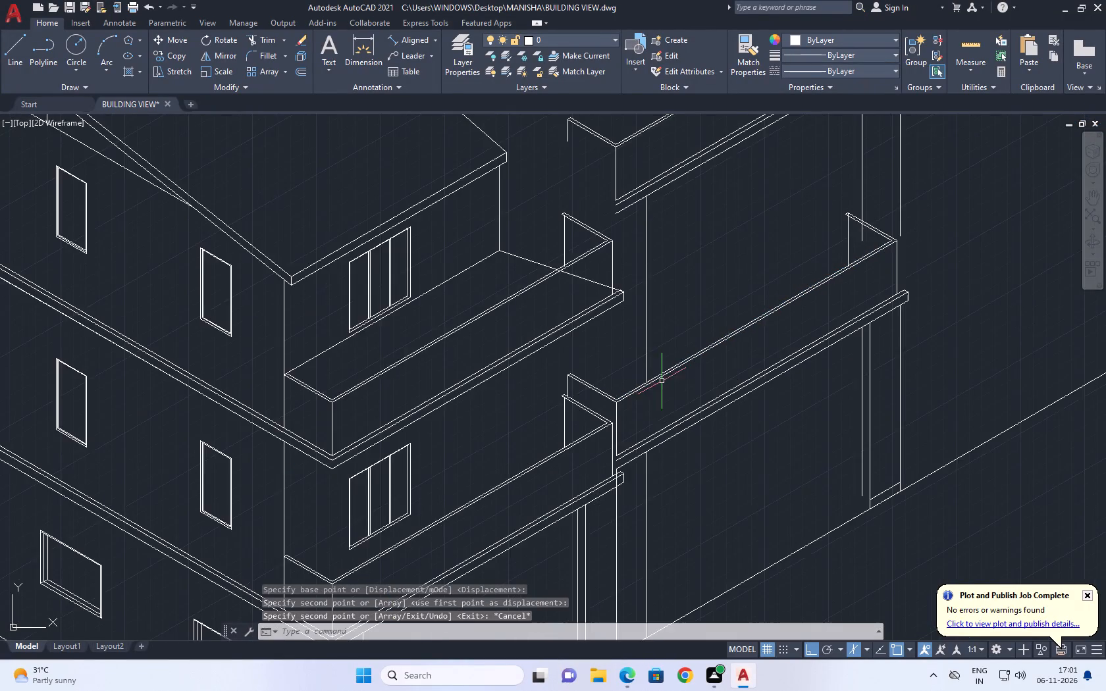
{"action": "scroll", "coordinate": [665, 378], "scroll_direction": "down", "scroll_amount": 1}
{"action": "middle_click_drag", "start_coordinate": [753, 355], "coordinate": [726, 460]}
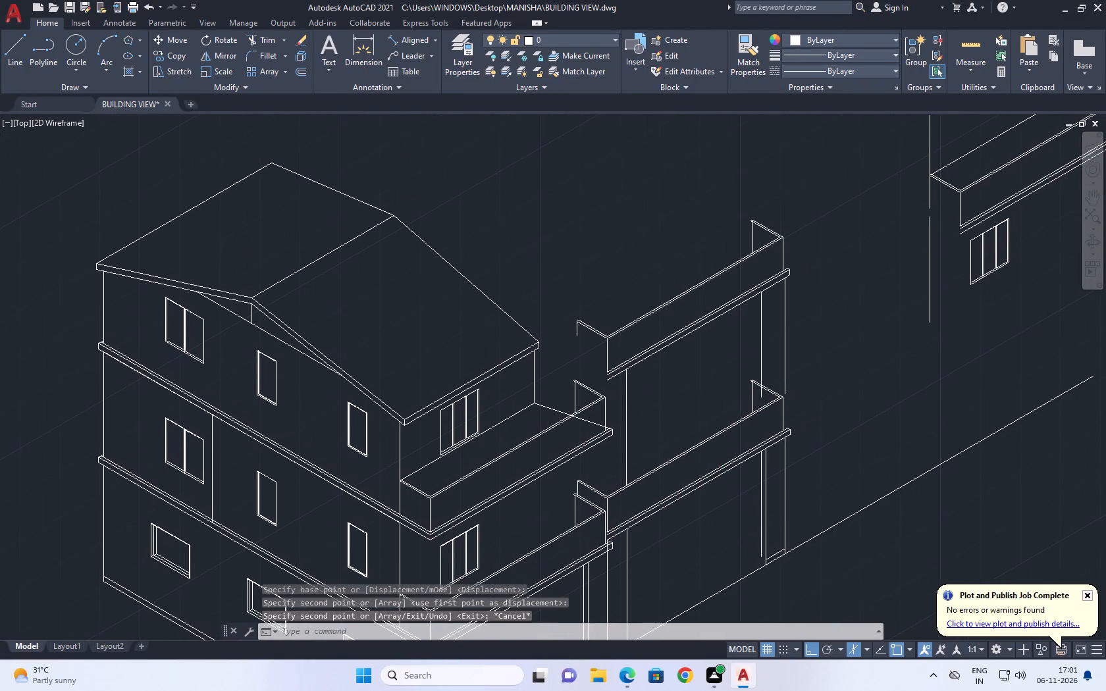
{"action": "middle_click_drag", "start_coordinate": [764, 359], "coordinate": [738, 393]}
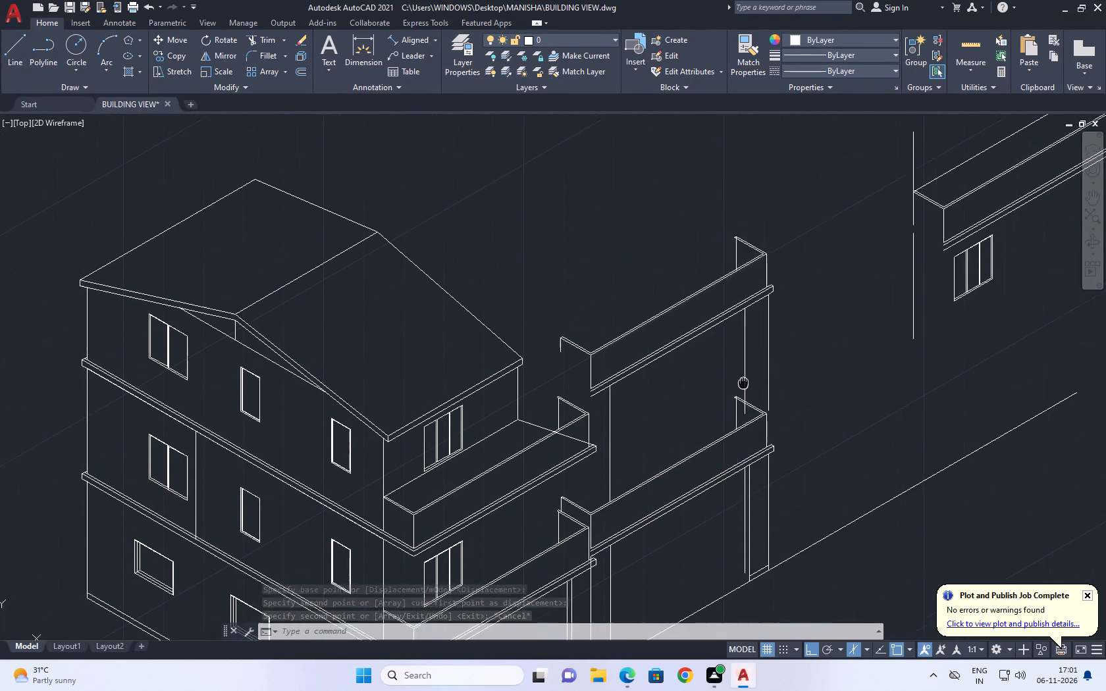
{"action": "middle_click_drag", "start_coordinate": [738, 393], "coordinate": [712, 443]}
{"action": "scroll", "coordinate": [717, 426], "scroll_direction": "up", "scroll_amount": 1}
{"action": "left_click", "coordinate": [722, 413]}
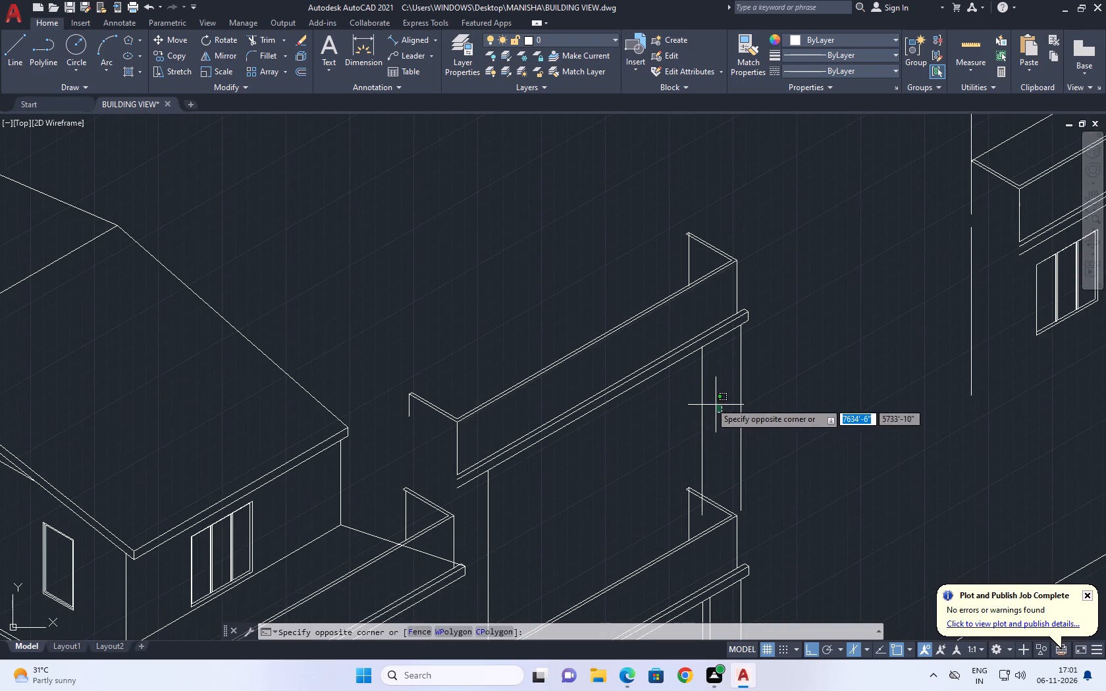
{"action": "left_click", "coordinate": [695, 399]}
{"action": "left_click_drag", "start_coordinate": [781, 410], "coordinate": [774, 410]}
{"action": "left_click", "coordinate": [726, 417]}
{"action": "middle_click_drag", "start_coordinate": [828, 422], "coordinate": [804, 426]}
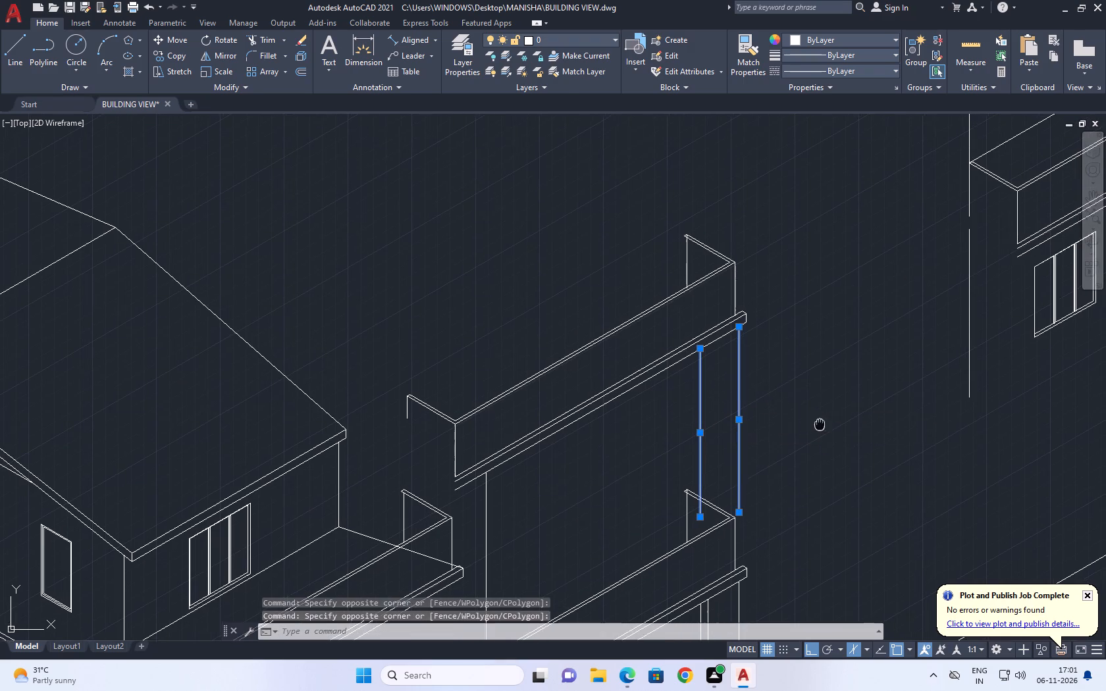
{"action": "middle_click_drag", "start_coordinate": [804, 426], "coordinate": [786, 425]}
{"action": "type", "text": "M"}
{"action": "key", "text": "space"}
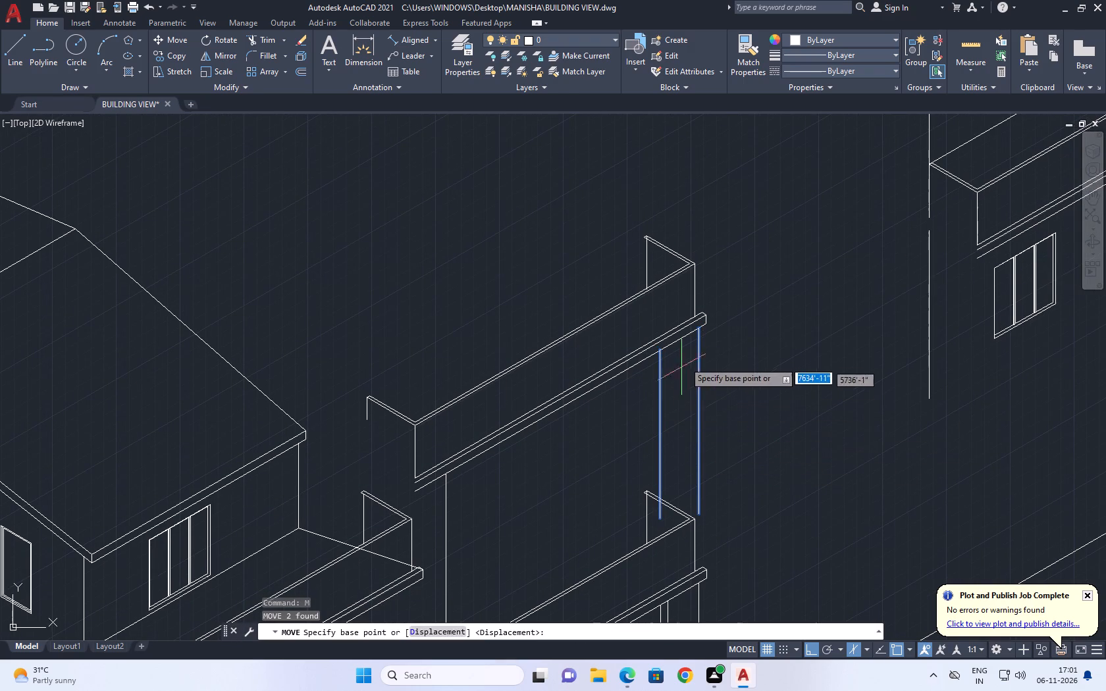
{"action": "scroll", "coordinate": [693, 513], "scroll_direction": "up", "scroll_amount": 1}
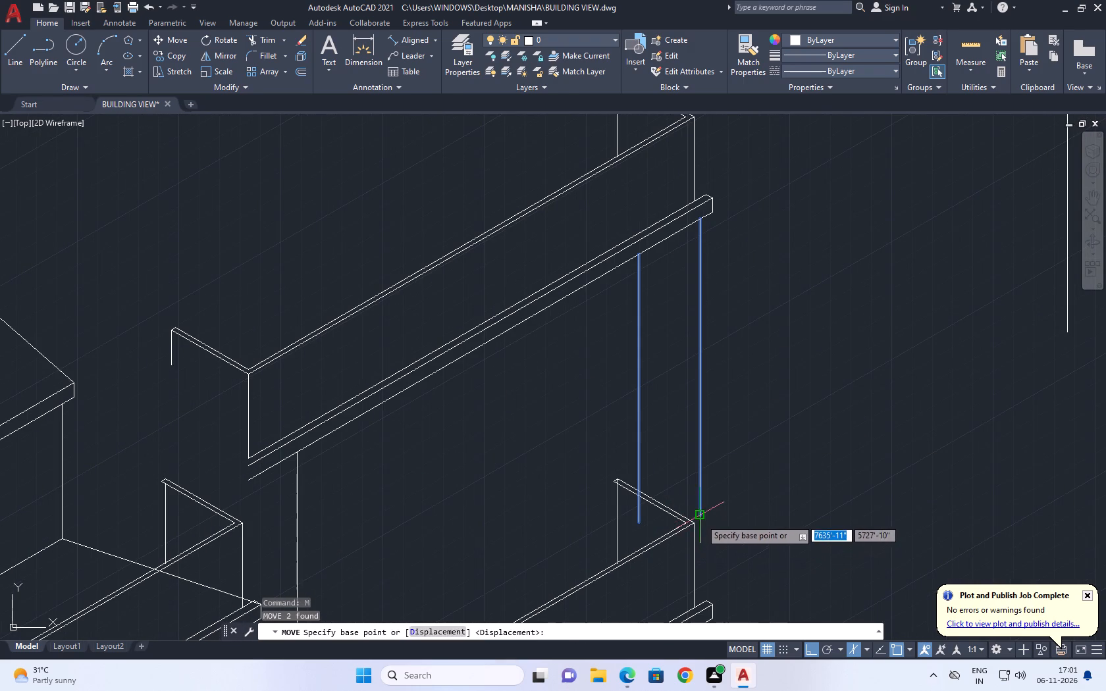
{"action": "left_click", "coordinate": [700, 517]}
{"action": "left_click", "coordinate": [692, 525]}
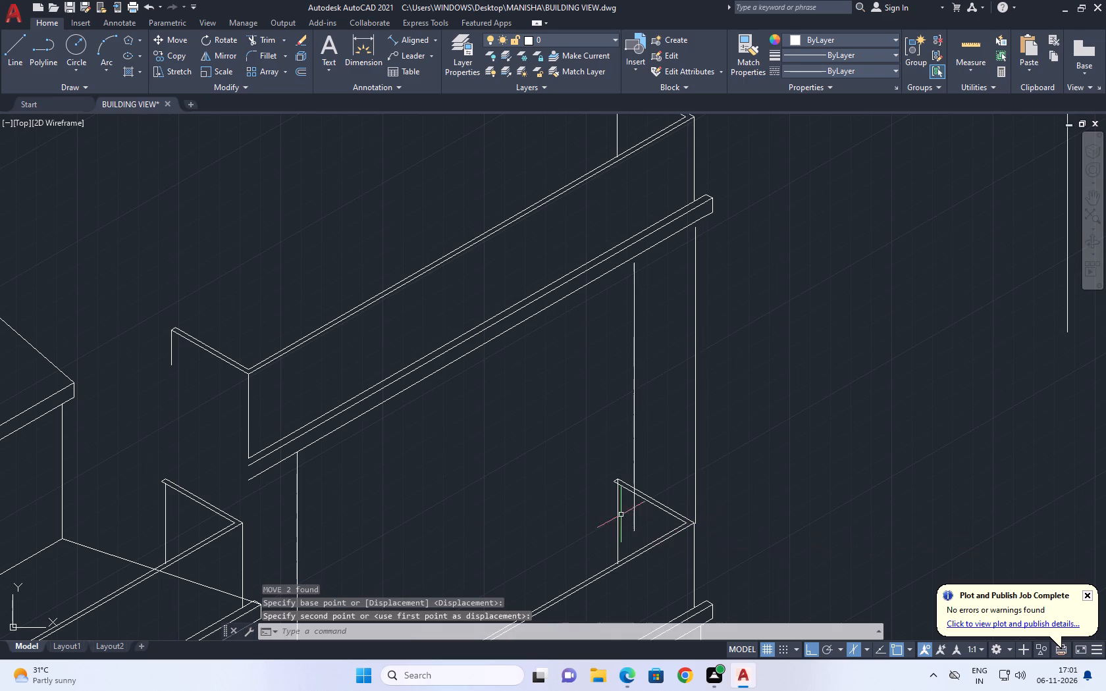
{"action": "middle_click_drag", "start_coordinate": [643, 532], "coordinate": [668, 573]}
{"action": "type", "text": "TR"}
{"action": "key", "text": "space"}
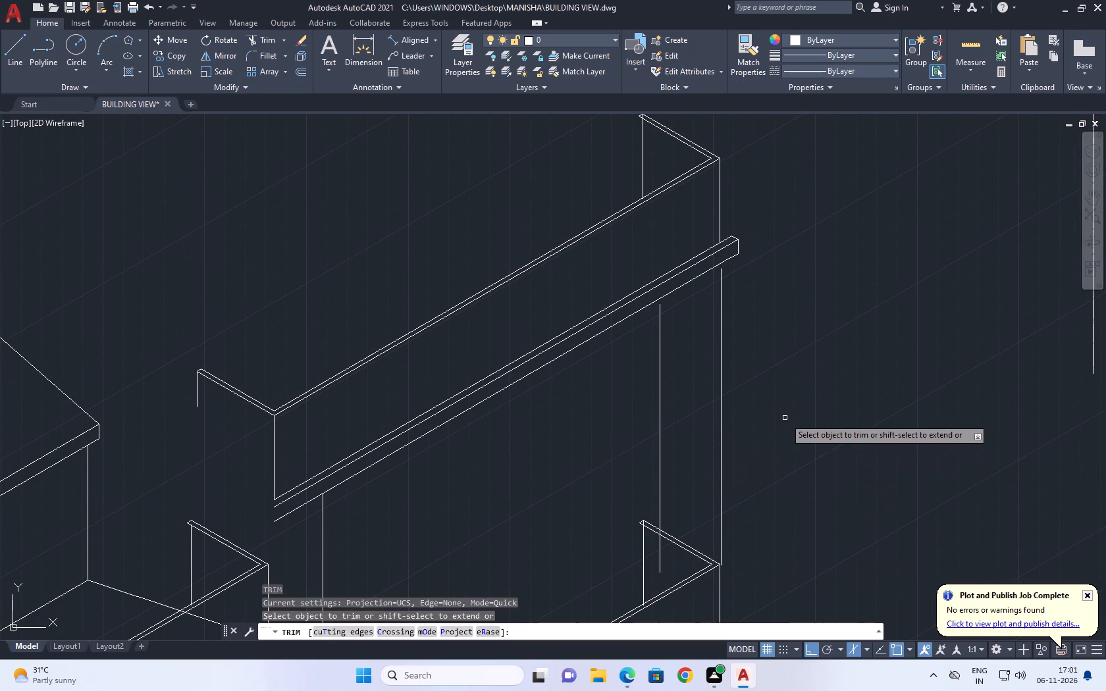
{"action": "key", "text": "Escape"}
Erase the three copied pillar lines between the extension's lower railing and the raised balcony copy.
{"action": "scroll", "coordinate": [762, 384], "scroll_direction": "down", "scroll_amount": 2}
{"action": "middle_click_drag", "start_coordinate": [778, 380], "coordinate": [777, 388]}
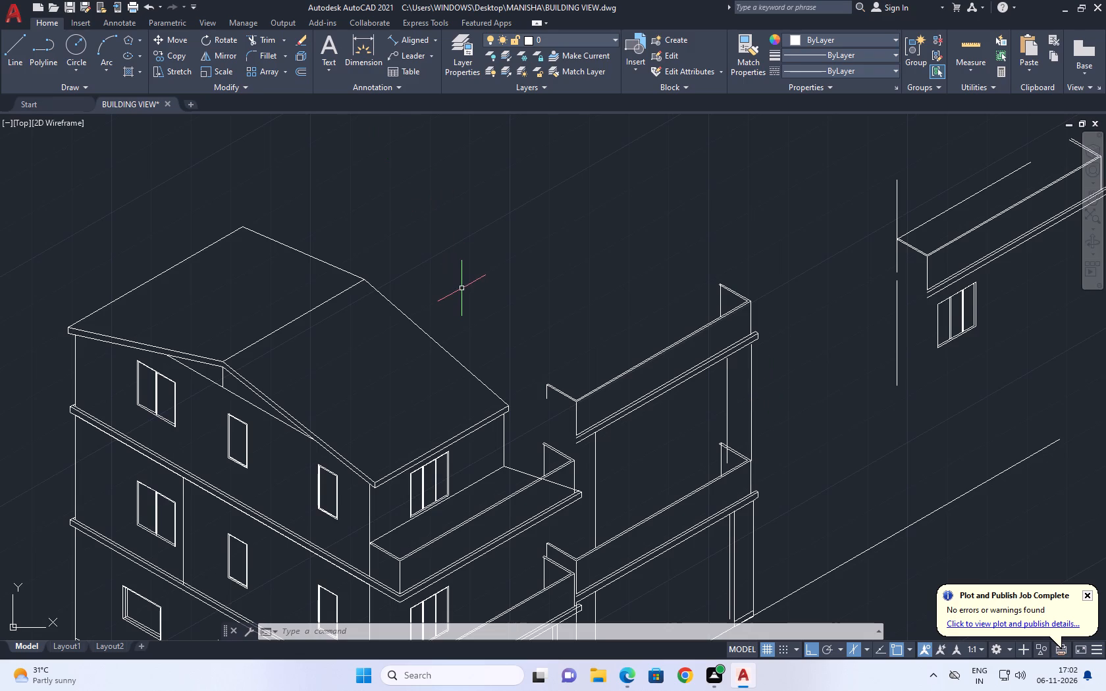
{"action": "middle_click_drag", "start_coordinate": [623, 419], "coordinate": [640, 307]}
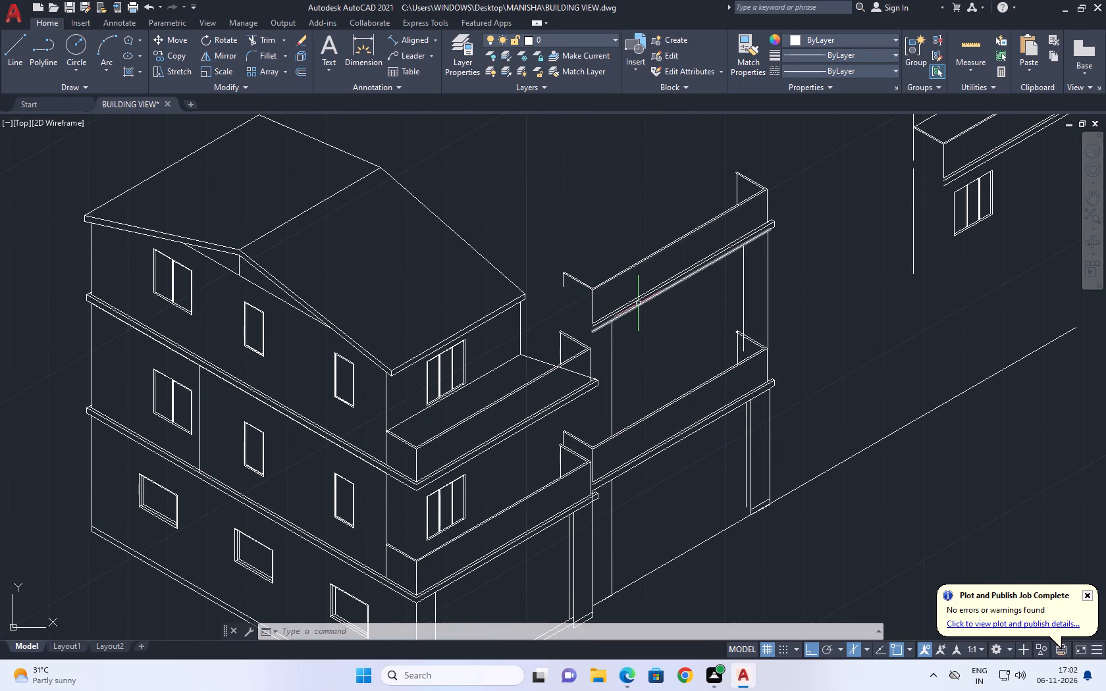
{"action": "middle_click_drag", "start_coordinate": [692, 325], "coordinate": [625, 322]}
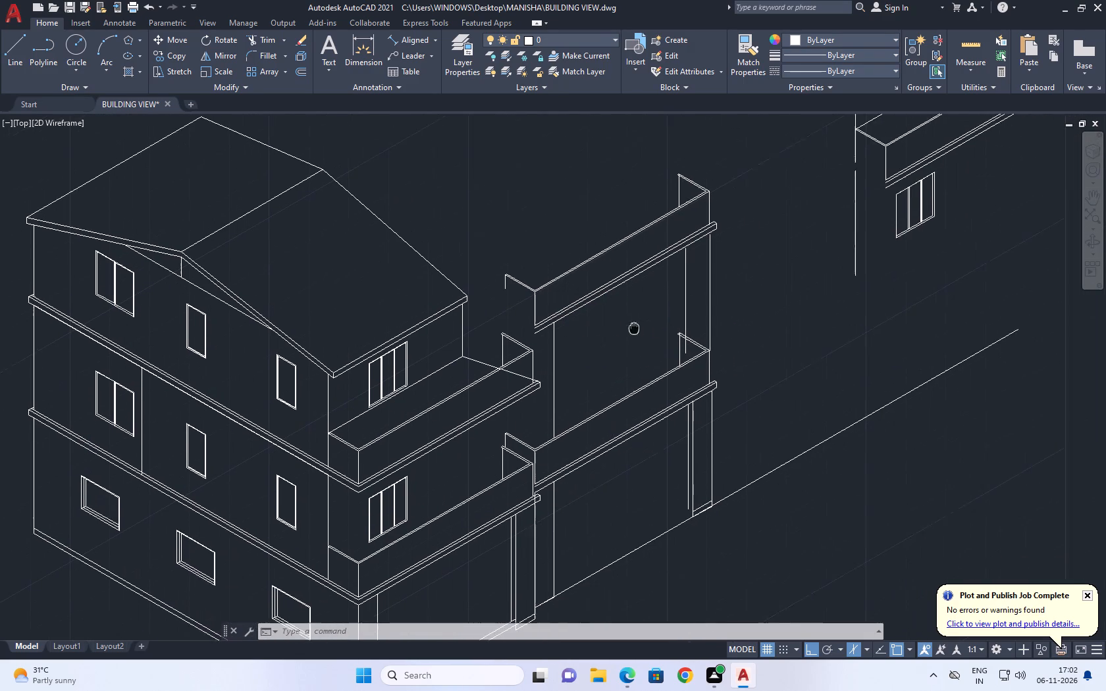
{"action": "middle_click_drag", "start_coordinate": [625, 322], "coordinate": [620, 319]}
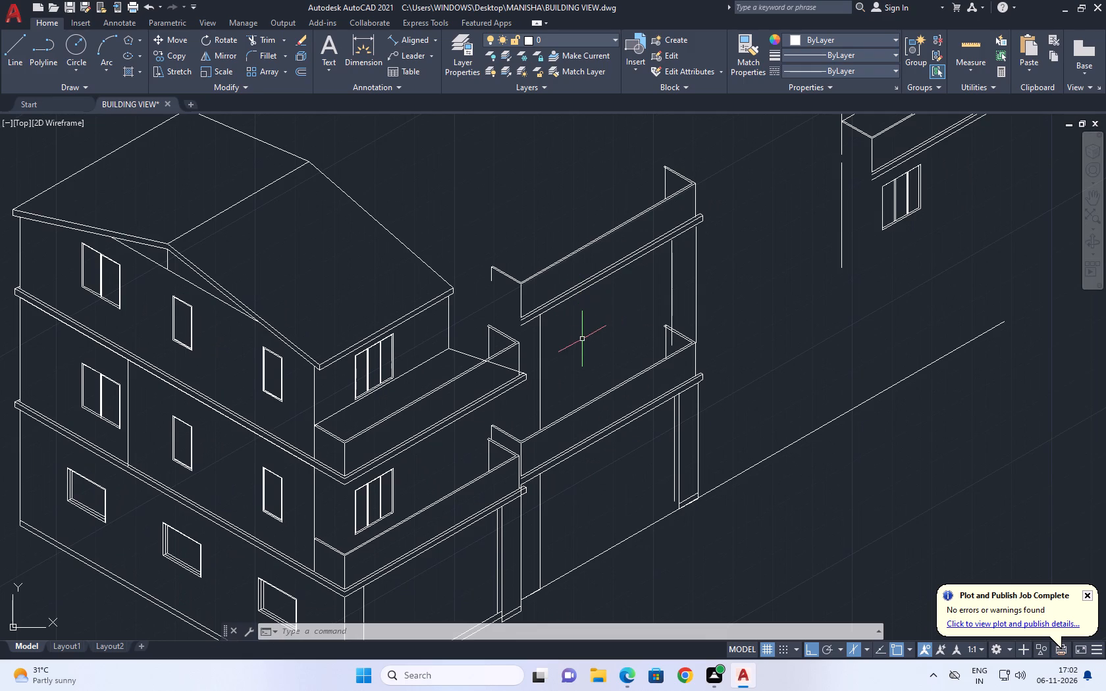
{"action": "left_click", "coordinate": [650, 293]}
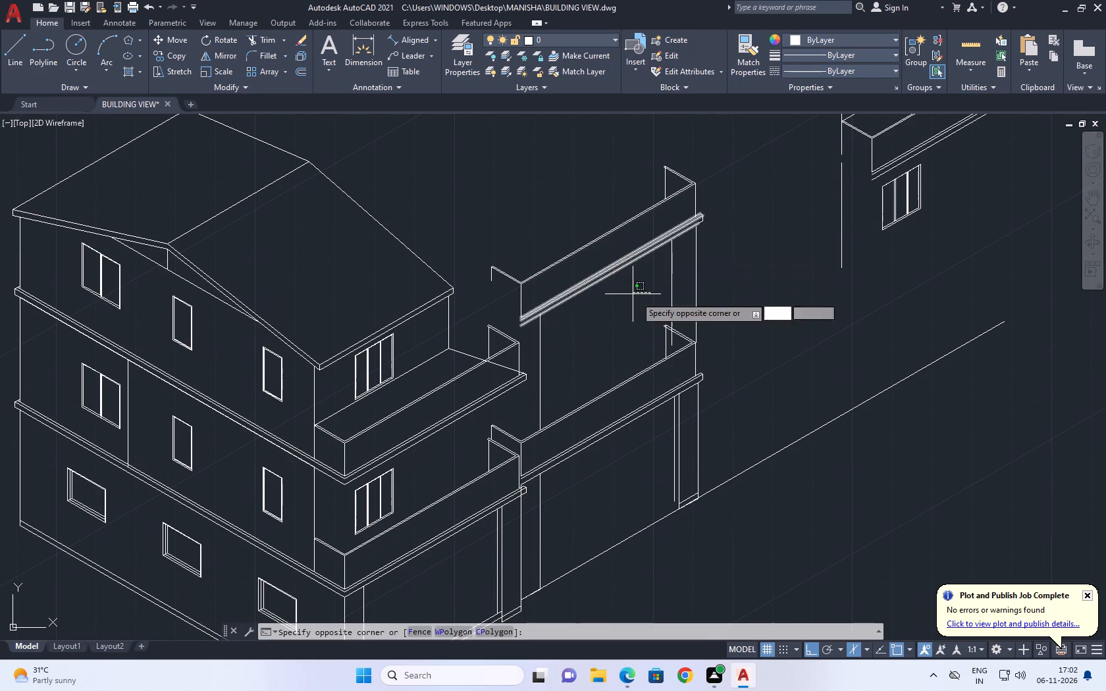
{"action": "left_click", "coordinate": [688, 304]}
{"action": "left_click", "coordinate": [706, 275]}
{"action": "left_click", "coordinate": [665, 283]}
{"action": "right_click", "coordinate": [760, 272]}
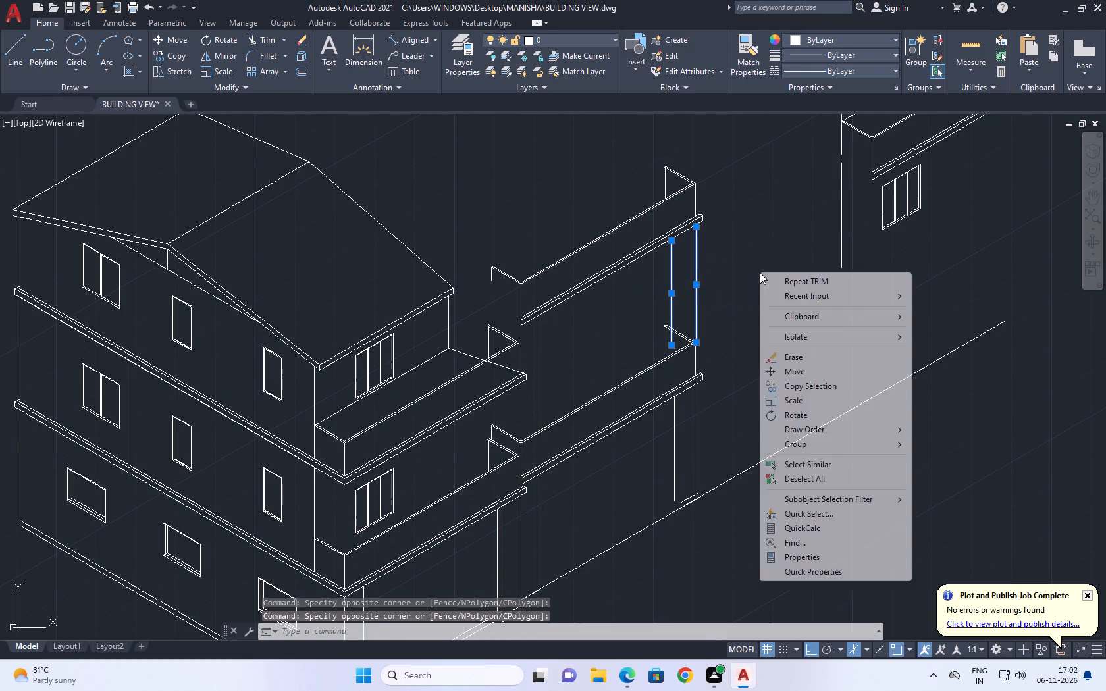
{"action": "left_click", "coordinate": [811, 358]}
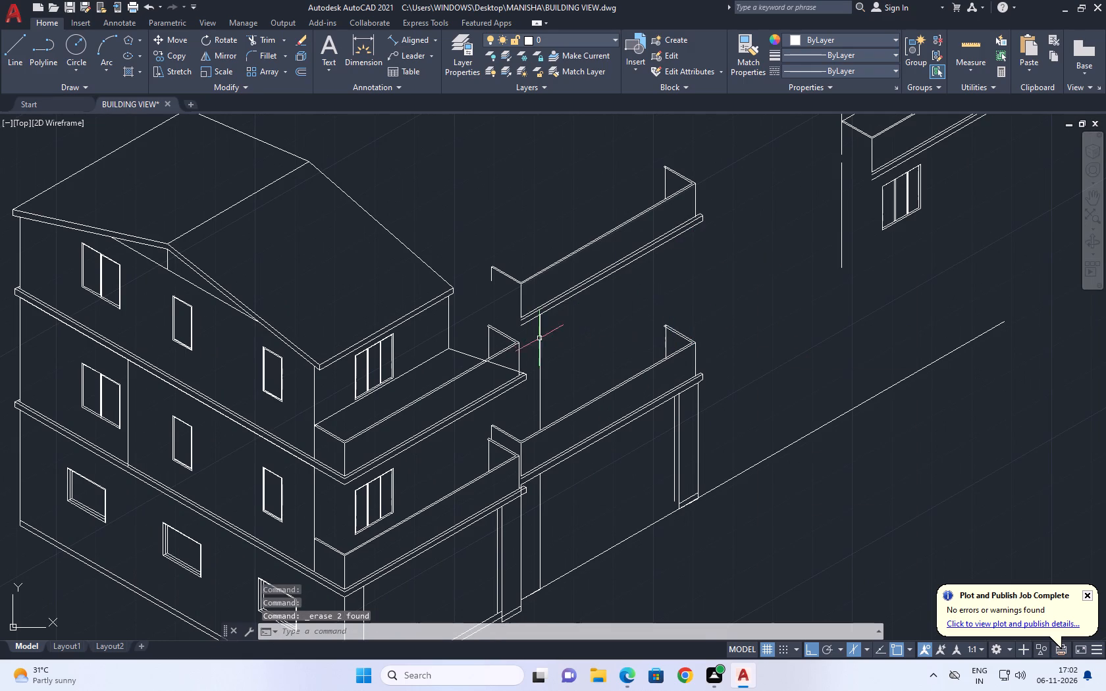
{"action": "left_click", "coordinate": [539, 338]}
{"action": "right_click", "coordinate": [823, 251]}
{"action": "left_click", "coordinate": [869, 339]}
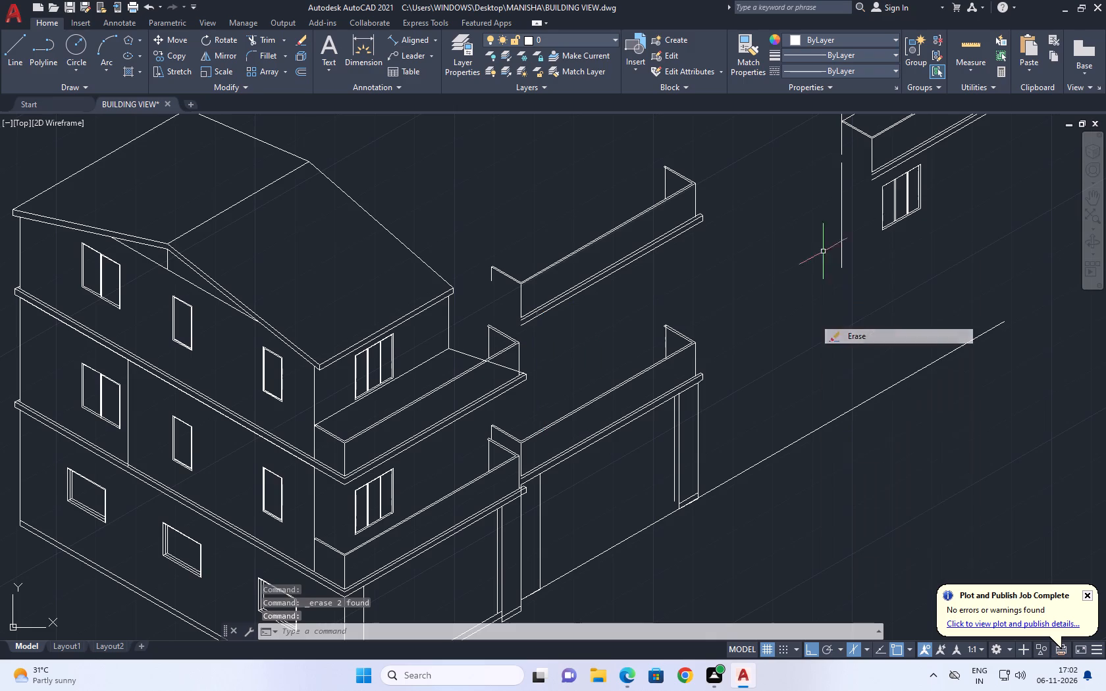
Copy the middle storey's vertical wall lines and front window from the lower balcony railing's corner foot to the extension's lower railing top corner.
{"action": "middle_click_drag", "start_coordinate": [369, 411], "coordinate": [423, 378]}
{"action": "scroll", "coordinate": [433, 370], "scroll_direction": "up", "scroll_amount": 1}
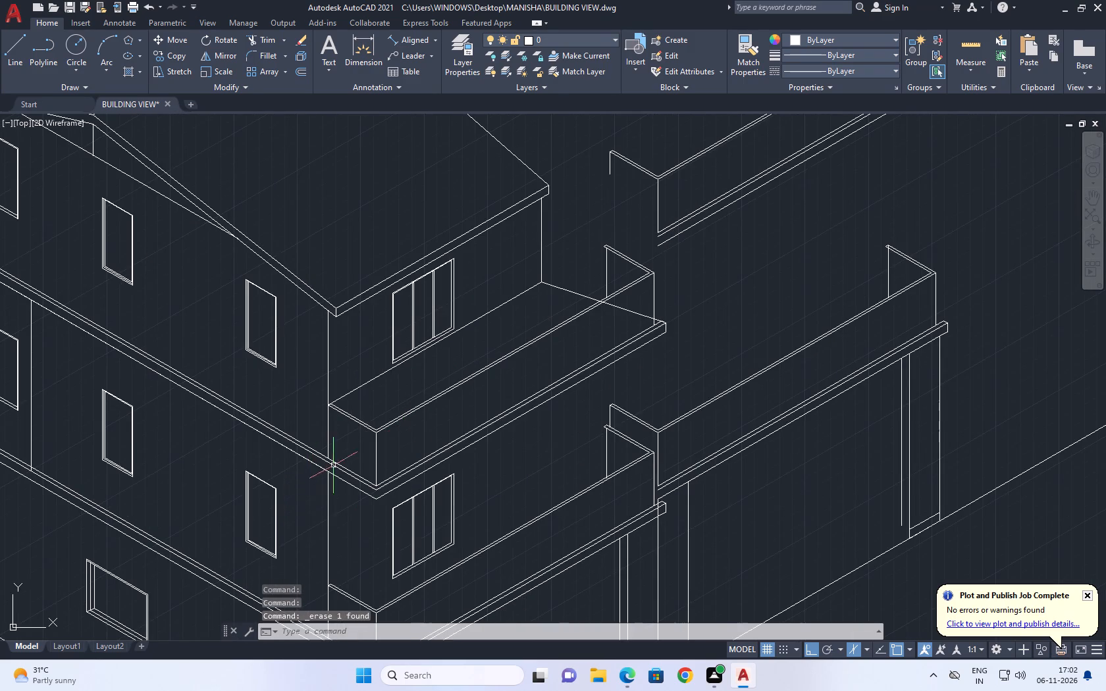
{"action": "middle_click_drag", "start_coordinate": [417, 446], "coordinate": [553, 295]}
{"action": "left_click", "coordinate": [466, 372]}
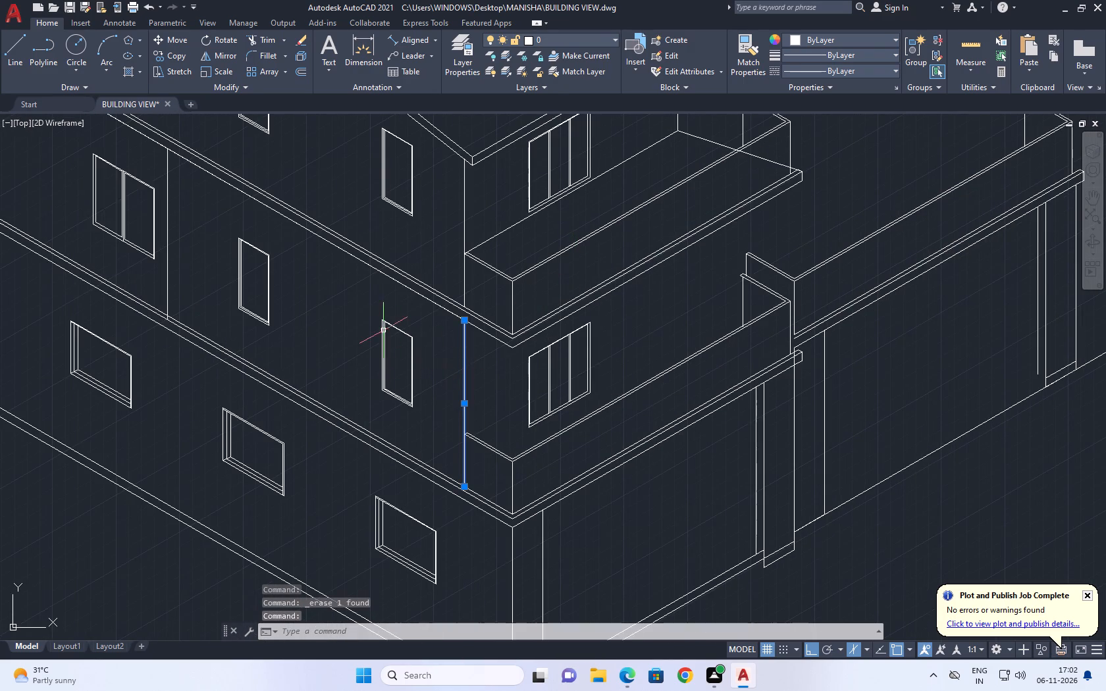
{"action": "middle_click_drag", "start_coordinate": [390, 330], "coordinate": [562, 376]}
{"action": "left_click", "coordinate": [336, 290]}
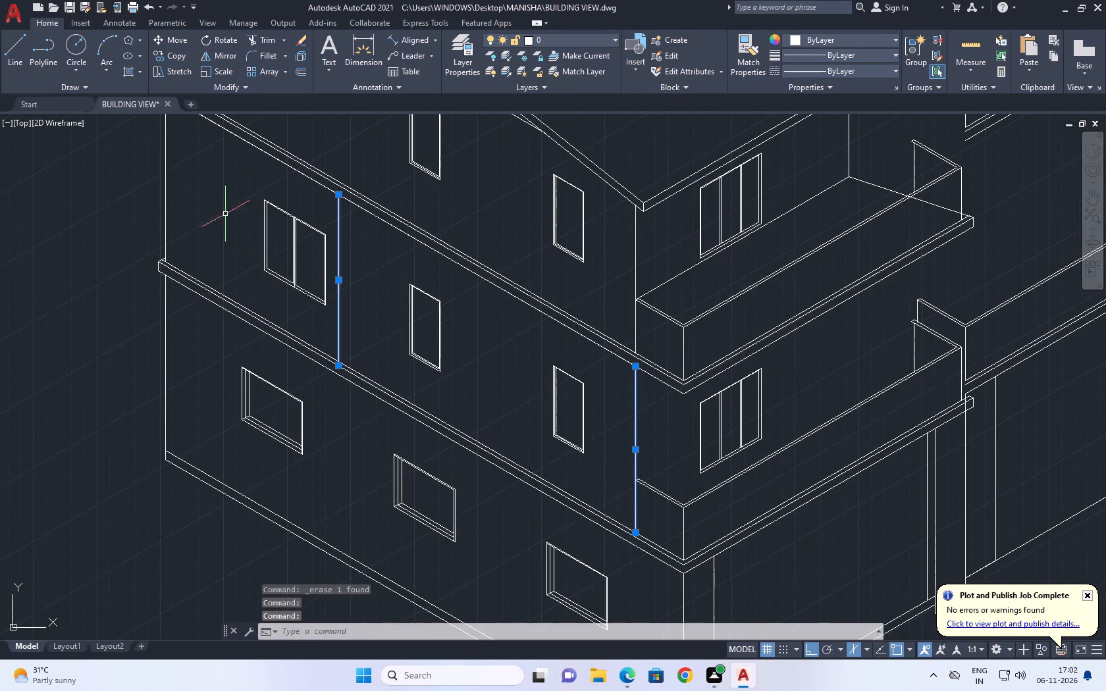
{"action": "left_click", "coordinate": [183, 208]}
{"action": "left_click", "coordinate": [138, 184]}
{"action": "scroll", "coordinate": [188, 311], "scroll_direction": "down", "scroll_amount": 1}
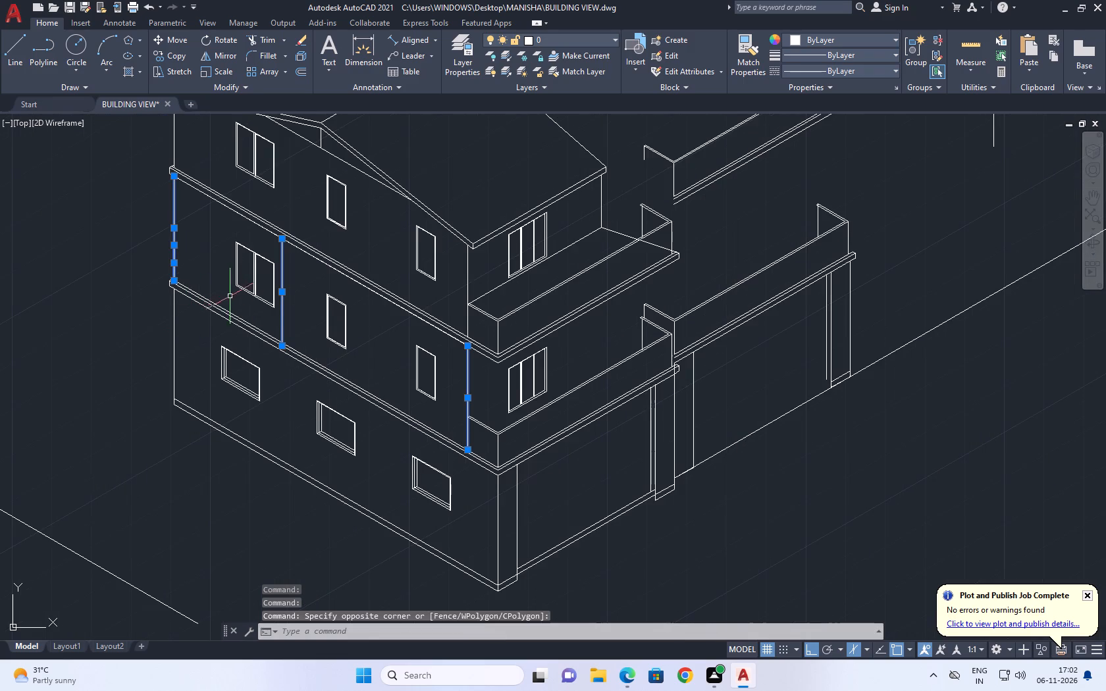
{"action": "middle_click_drag", "start_coordinate": [305, 324], "coordinate": [305, 367]}
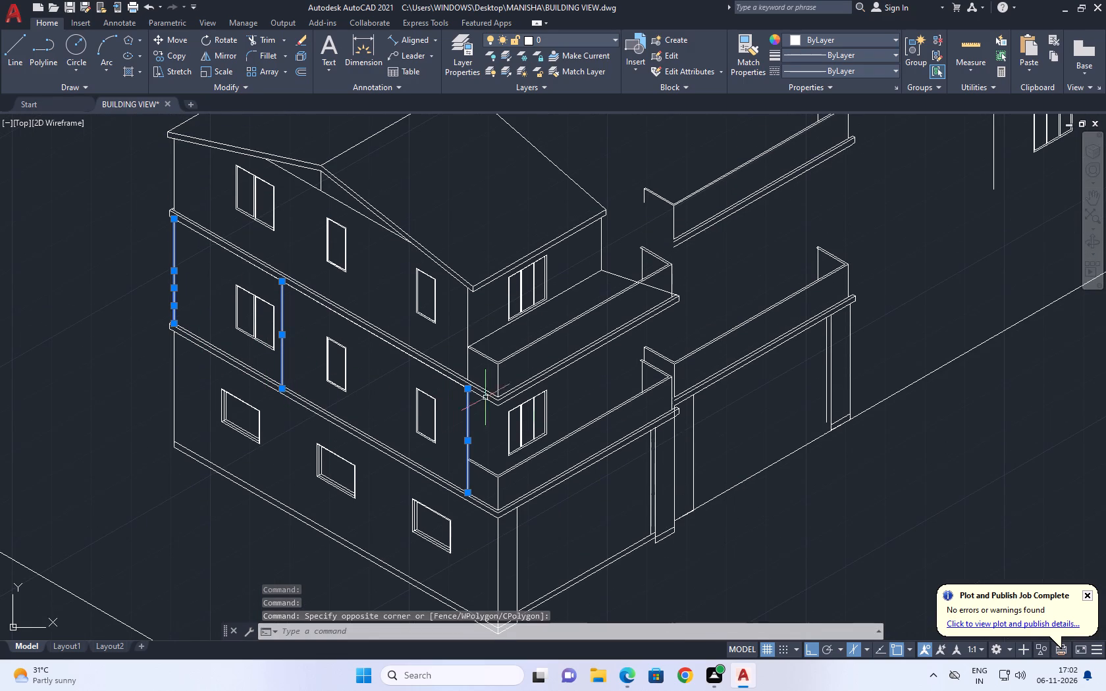
{"action": "scroll", "coordinate": [517, 421], "scroll_direction": "up", "scroll_amount": 2}
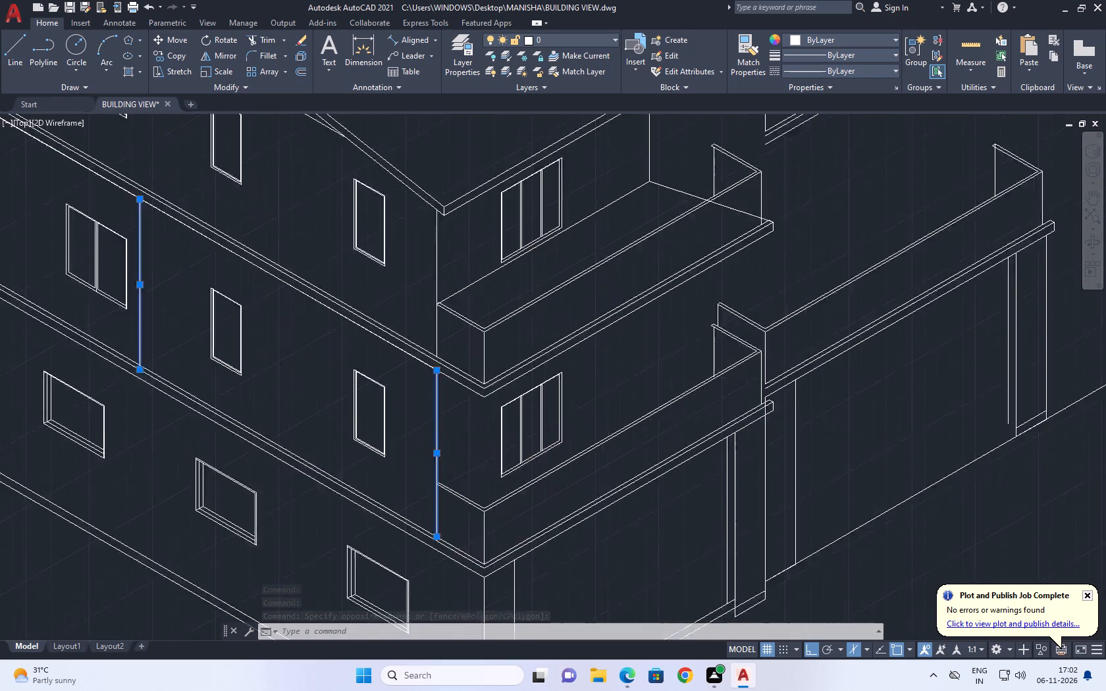
{"action": "left_click", "coordinate": [485, 323]}
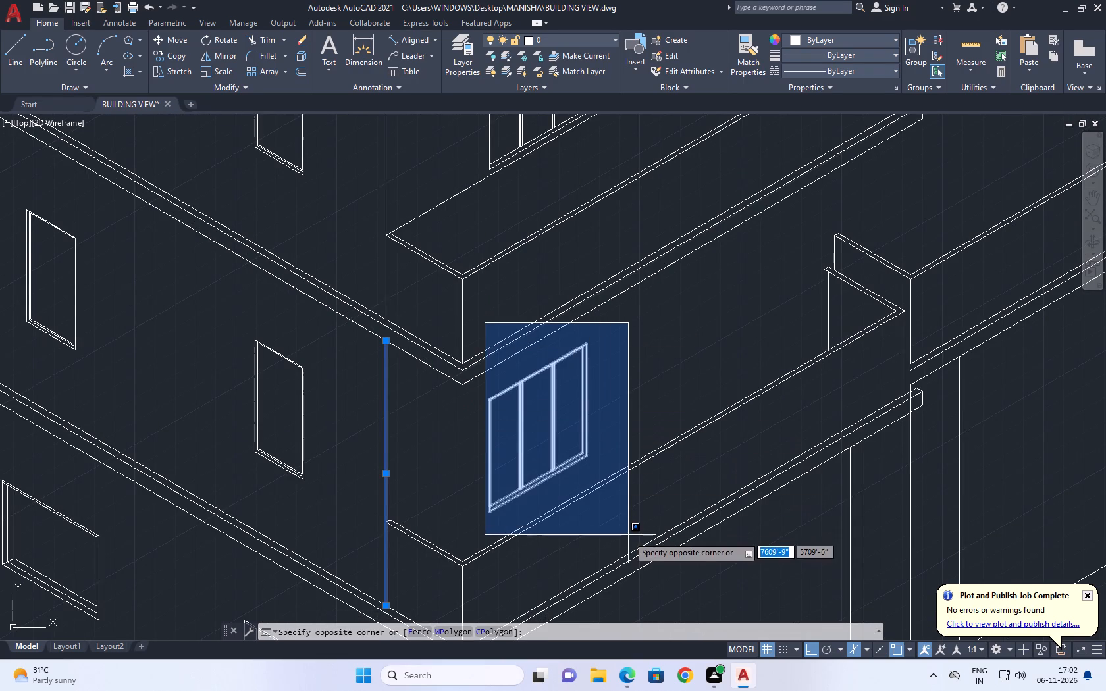
{"action": "left_click", "coordinate": [627, 533]}
{"action": "middle_click_drag", "start_coordinate": [475, 448], "coordinate": [555, 463]}
{"action": "key", "text": "c"}
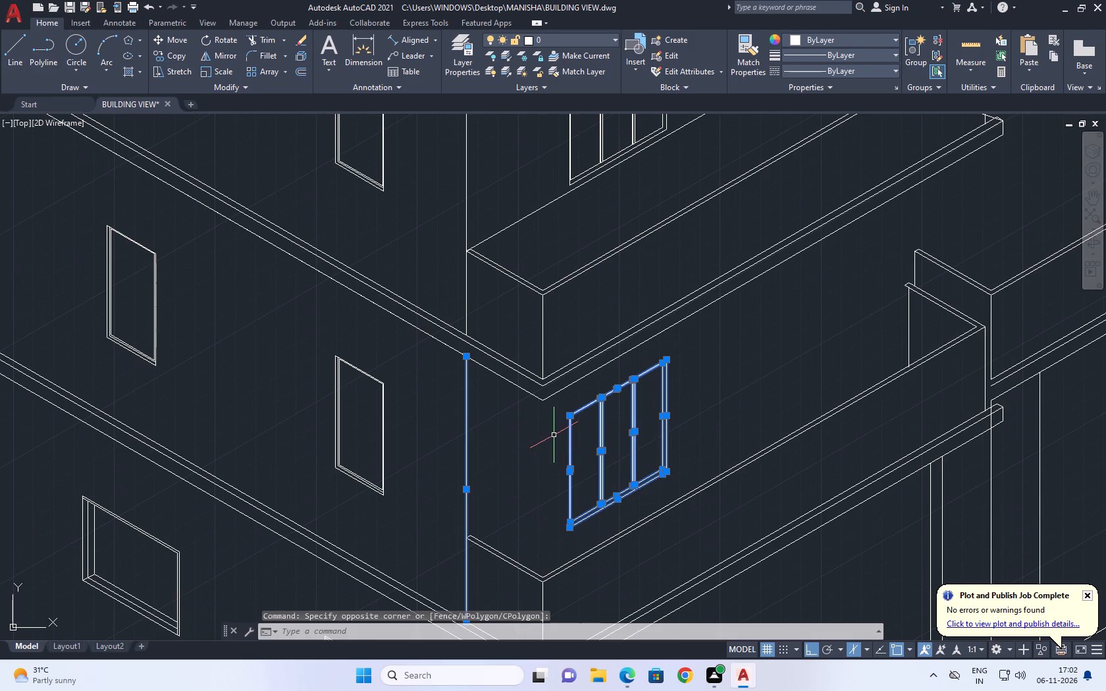
{"action": "type", "text": "O"}
{"action": "key", "text": "space"}
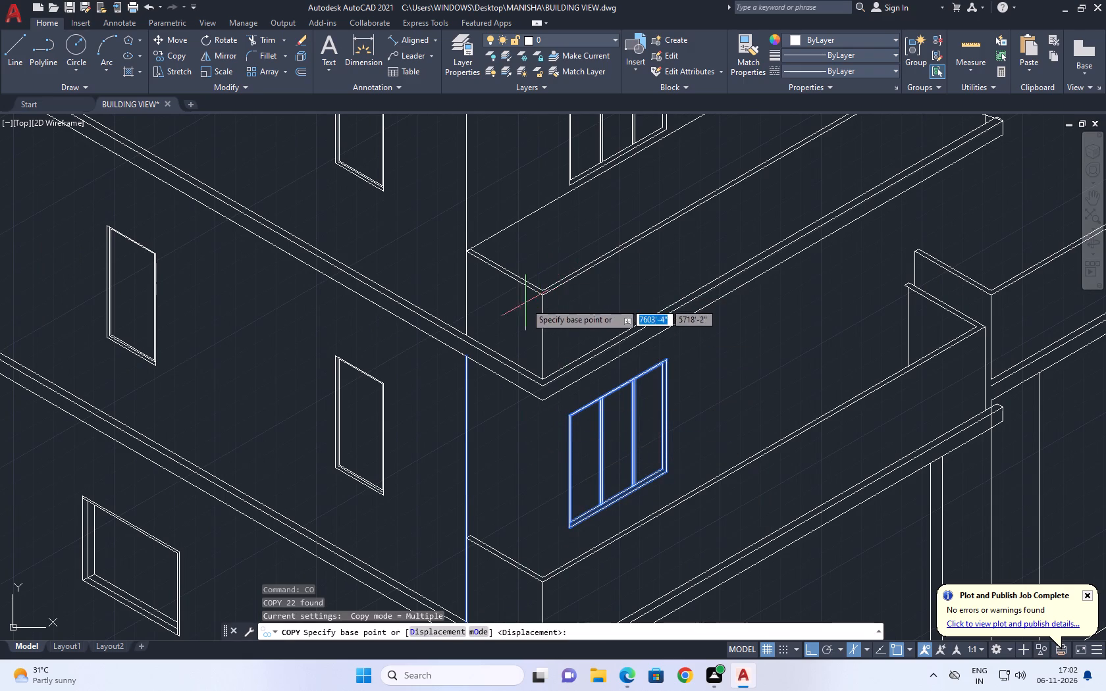
{"action": "scroll", "coordinate": [523, 308], "scroll_direction": "down", "scroll_amount": 2}
{"action": "scroll", "coordinate": [515, 454], "scroll_direction": "up", "scroll_amount": 5}
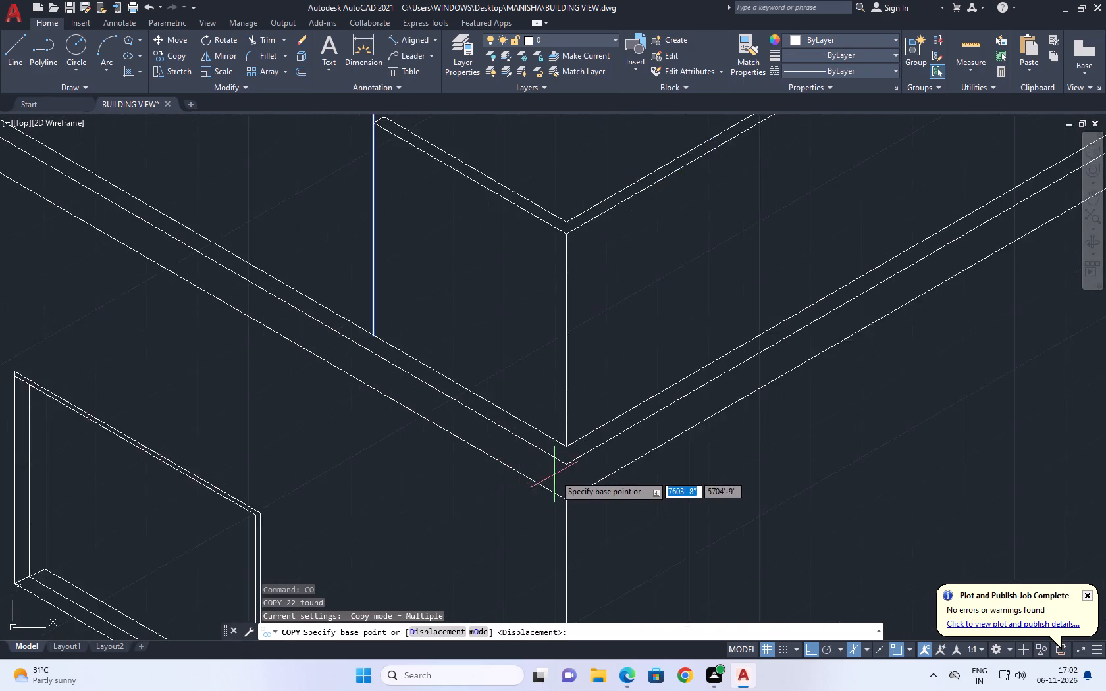
{"action": "left_click", "coordinate": [572, 431]}
{"action": "scroll", "coordinate": [595, 297], "scroll_direction": "down", "scroll_amount": 1}
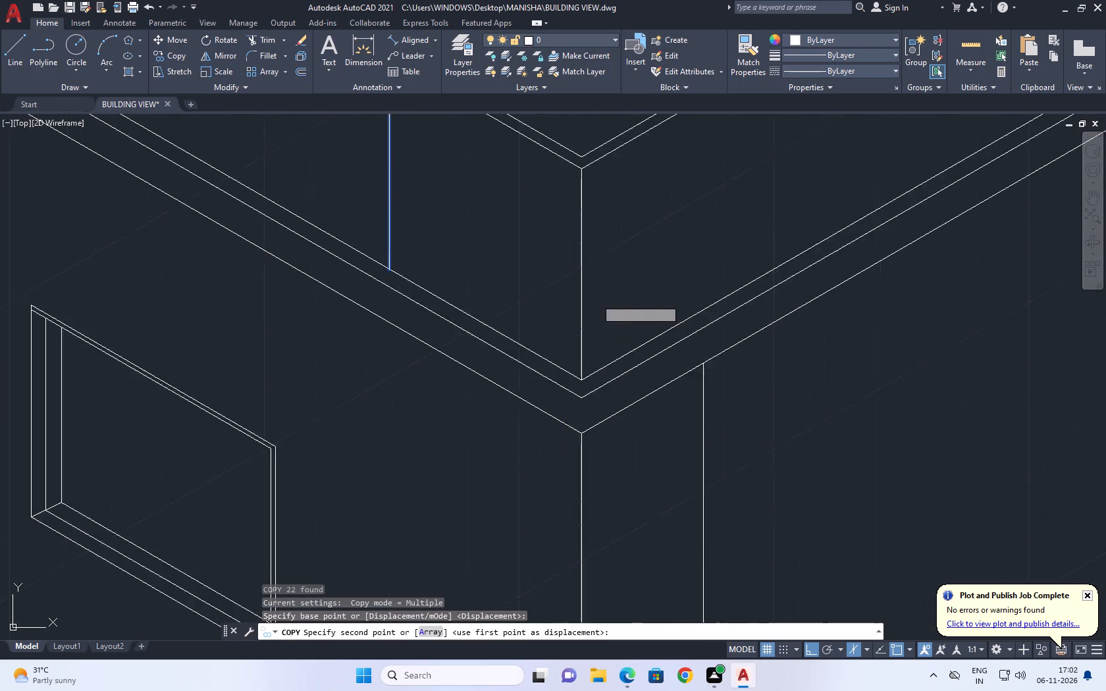
{"action": "scroll", "coordinate": [596, 301], "scroll_direction": "down", "scroll_amount": 3}
{"action": "middle_click_drag", "start_coordinate": [836, 153], "coordinate": [477, 423]}
{"action": "scroll", "coordinate": [490, 365], "scroll_direction": "up", "scroll_amount": 1}
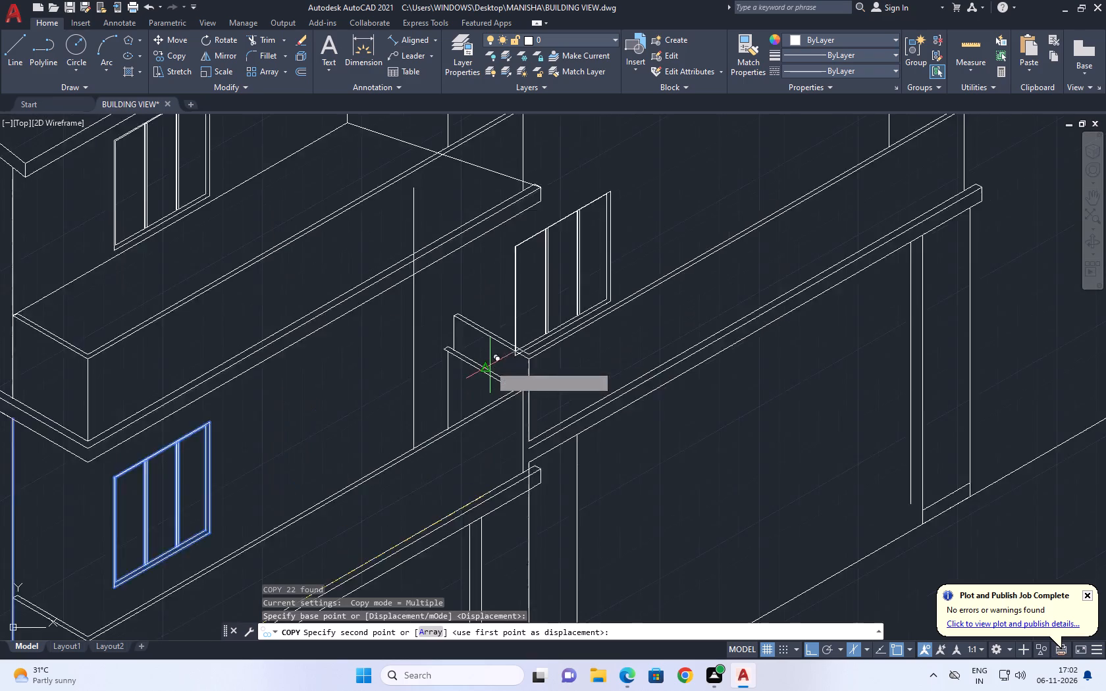
{"action": "scroll", "coordinate": [490, 365], "scroll_direction": "up", "scroll_amount": 2}
{"action": "scroll", "coordinate": [603, 337], "scroll_direction": "up", "scroll_amount": 2}
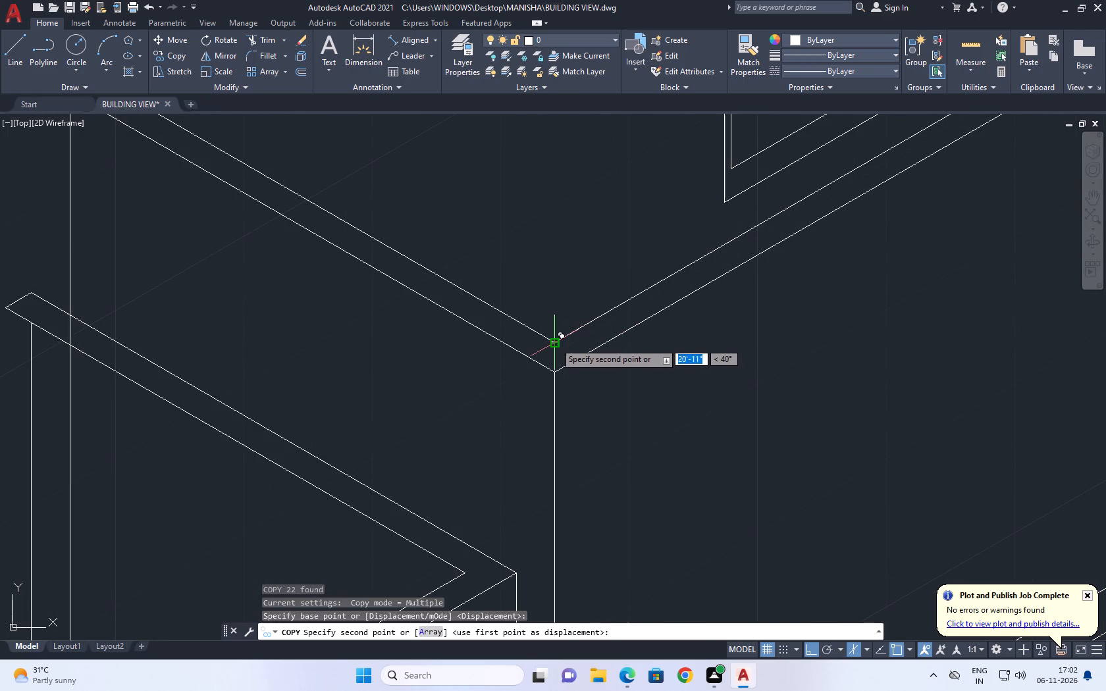
{"action": "left_click", "coordinate": [555, 342]}
{"action": "scroll", "coordinate": [573, 327], "scroll_direction": "down", "scroll_amount": 4}
{"action": "key", "text": "Escape"}
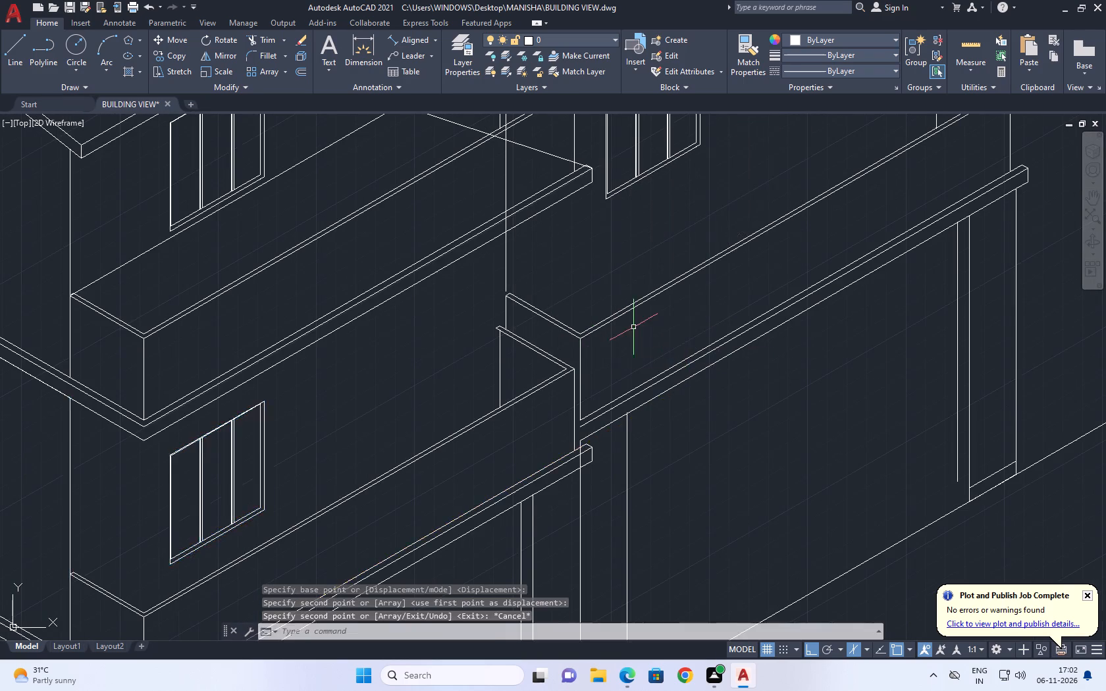
Erase the copied wall line crossing the upper balcony beside the extension and the surplus copied wall lines lying over the roof.
{"action": "scroll", "coordinate": [633, 327], "scroll_direction": "down", "scroll_amount": 1}
{"action": "middle_click_drag", "start_coordinate": [569, 293], "coordinate": [677, 471]}
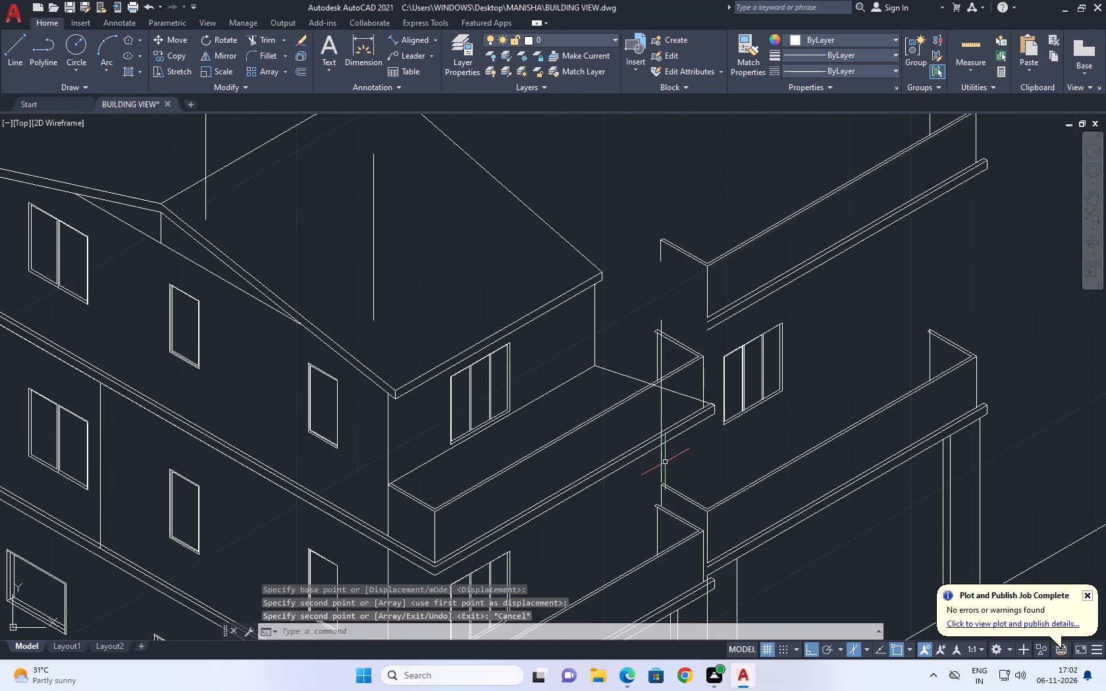
{"action": "left_click", "coordinate": [661, 462]}
{"action": "middle_click_drag", "start_coordinate": [676, 436], "coordinate": [692, 495]}
{"action": "scroll", "coordinate": [698, 508], "scroll_direction": "up", "scroll_amount": 1}
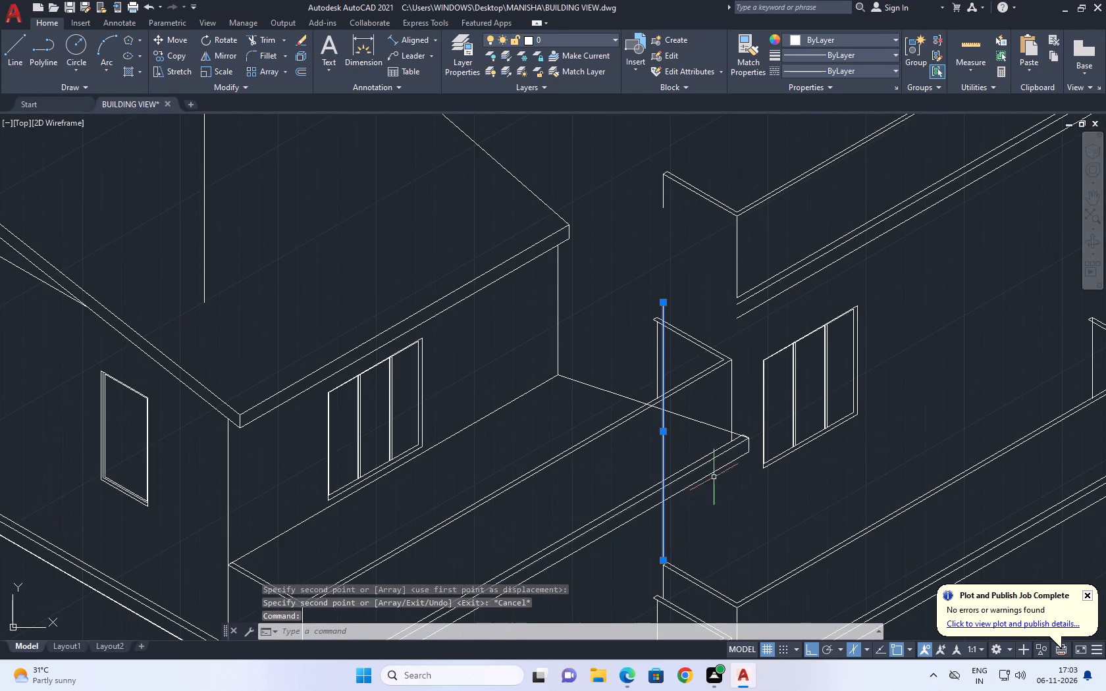
{"action": "key", "text": "Delete"}
{"action": "scroll", "coordinate": [699, 421], "scroll_direction": "down", "scroll_amount": 2}
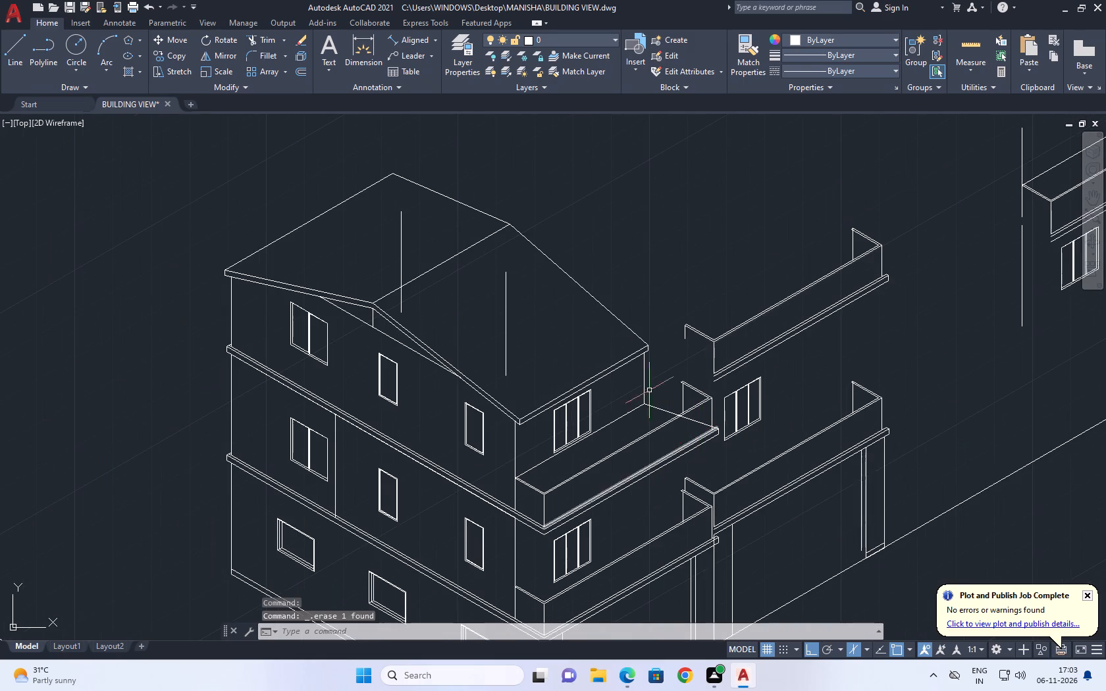
{"action": "left_click_drag", "start_coordinate": [551, 319], "coordinate": [543, 319]}
{"action": "left_click", "coordinate": [477, 308]}
{"action": "middle_click_drag", "start_coordinate": [542, 330], "coordinate": [552, 363]}
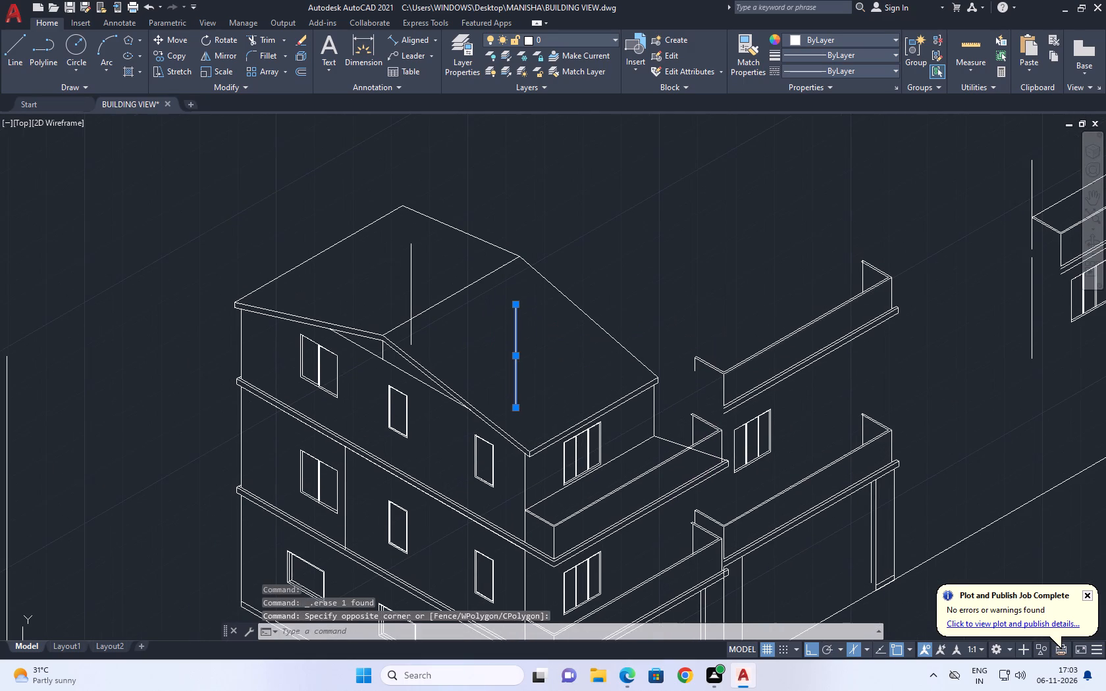
{"action": "key", "text": "Delete"}
{"action": "left_click", "coordinate": [410, 279]}
{"action": "key", "text": "Delete"}
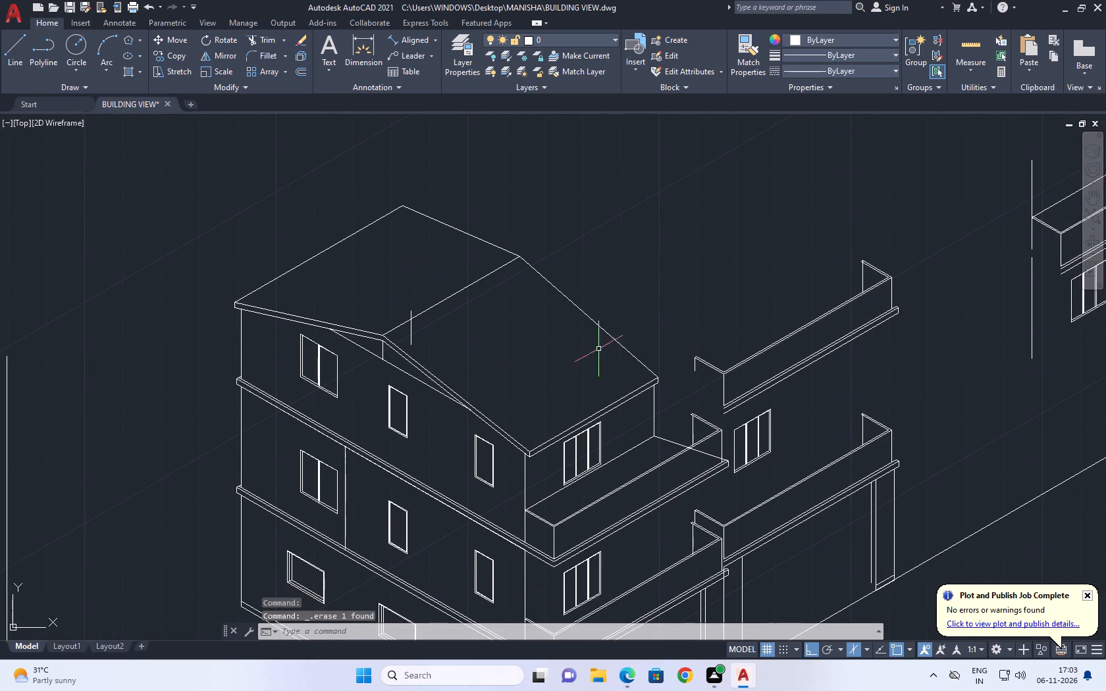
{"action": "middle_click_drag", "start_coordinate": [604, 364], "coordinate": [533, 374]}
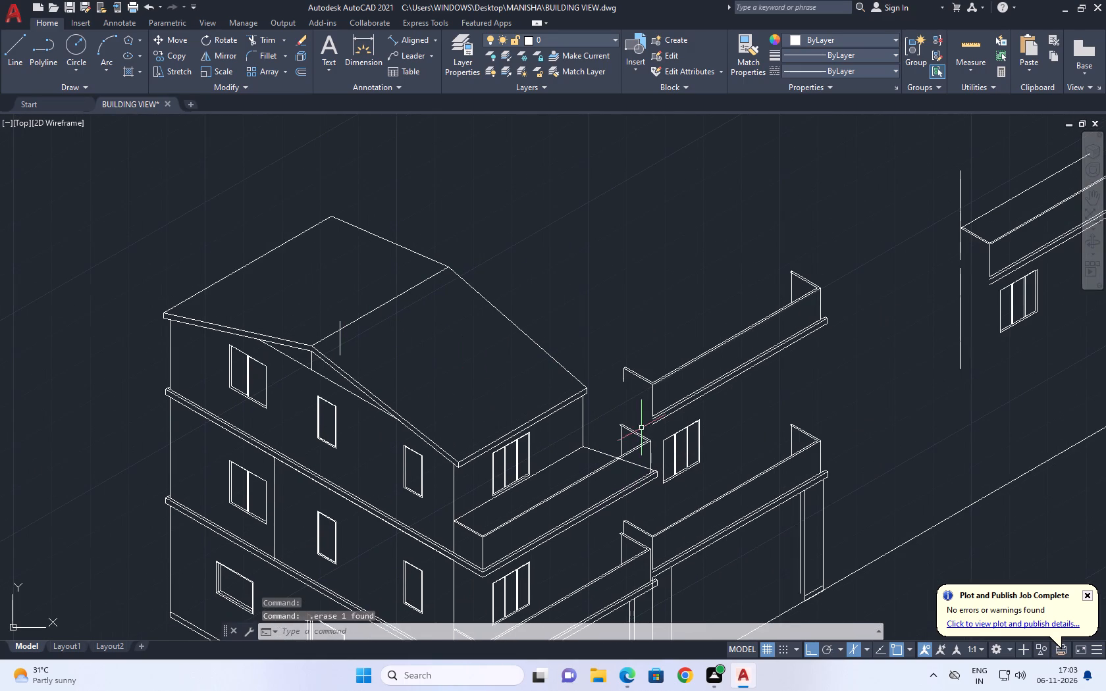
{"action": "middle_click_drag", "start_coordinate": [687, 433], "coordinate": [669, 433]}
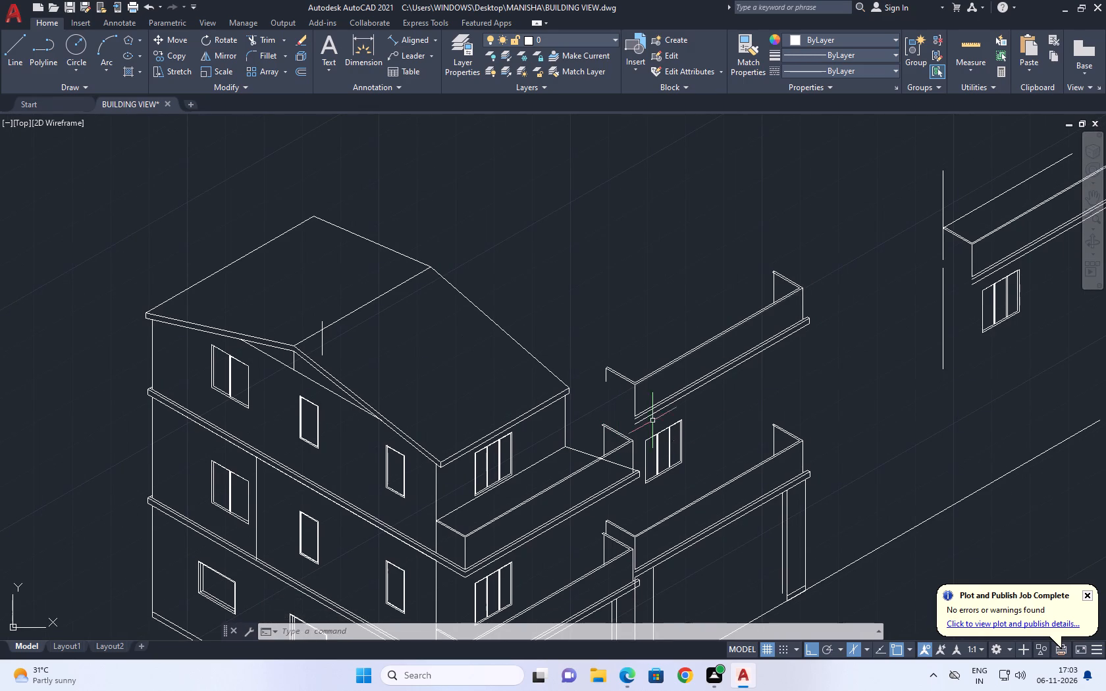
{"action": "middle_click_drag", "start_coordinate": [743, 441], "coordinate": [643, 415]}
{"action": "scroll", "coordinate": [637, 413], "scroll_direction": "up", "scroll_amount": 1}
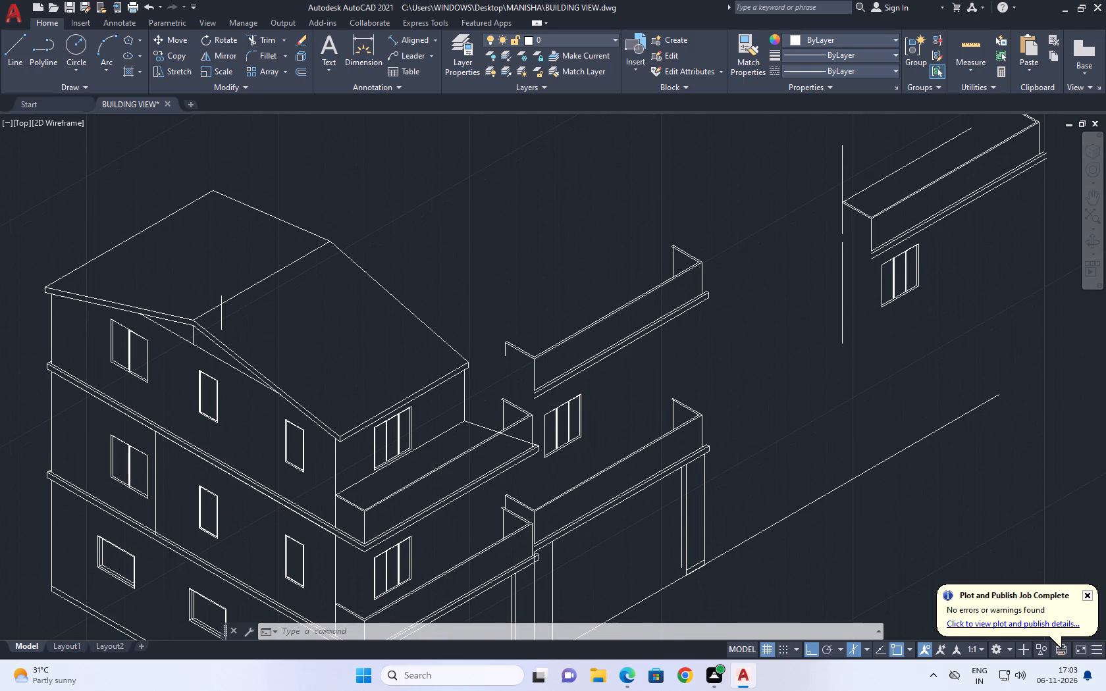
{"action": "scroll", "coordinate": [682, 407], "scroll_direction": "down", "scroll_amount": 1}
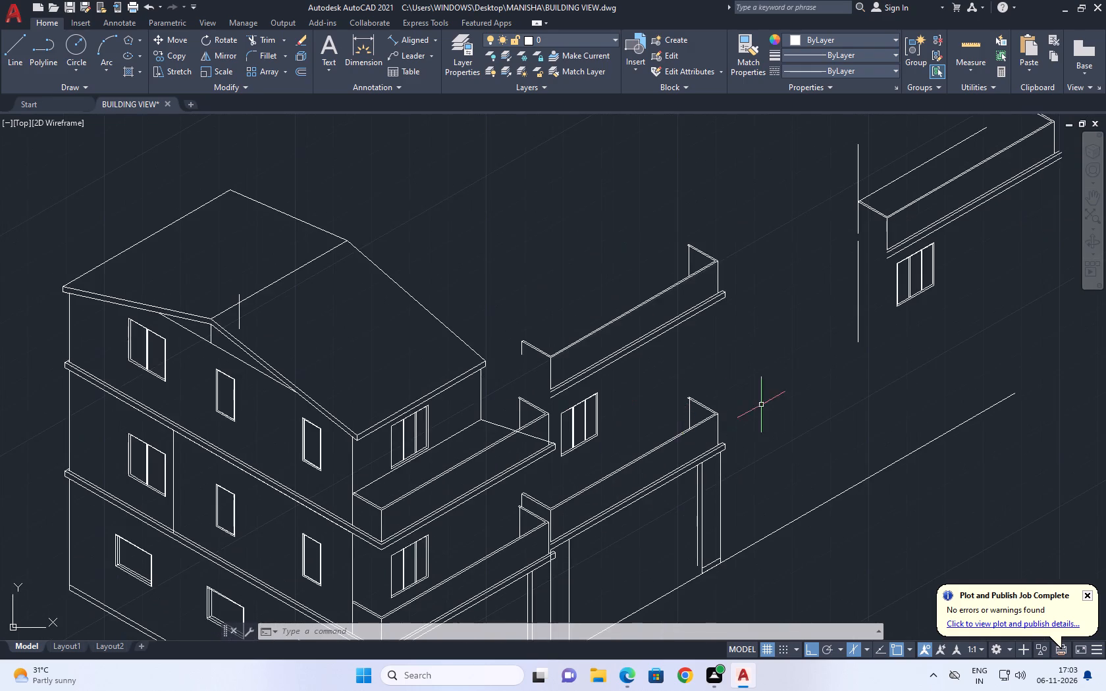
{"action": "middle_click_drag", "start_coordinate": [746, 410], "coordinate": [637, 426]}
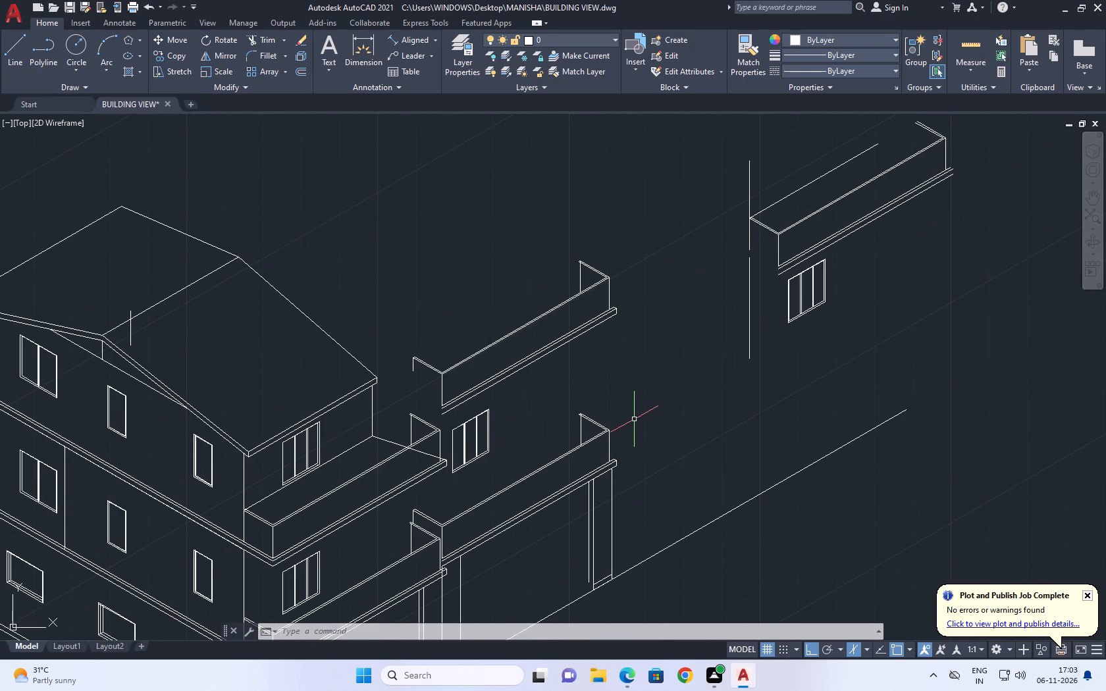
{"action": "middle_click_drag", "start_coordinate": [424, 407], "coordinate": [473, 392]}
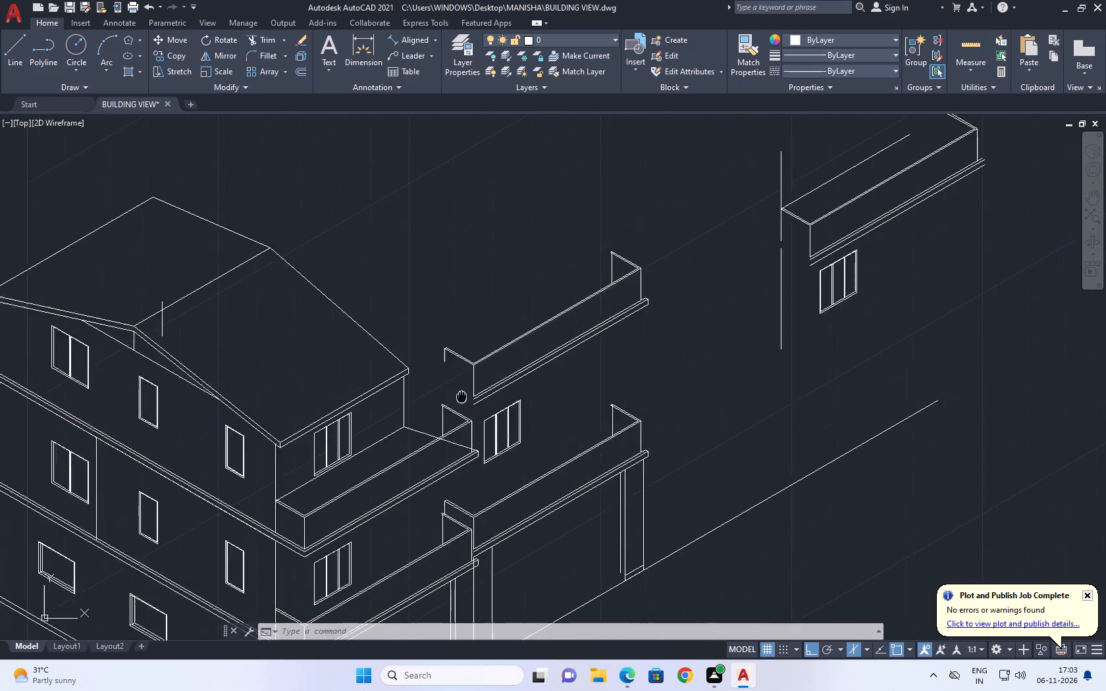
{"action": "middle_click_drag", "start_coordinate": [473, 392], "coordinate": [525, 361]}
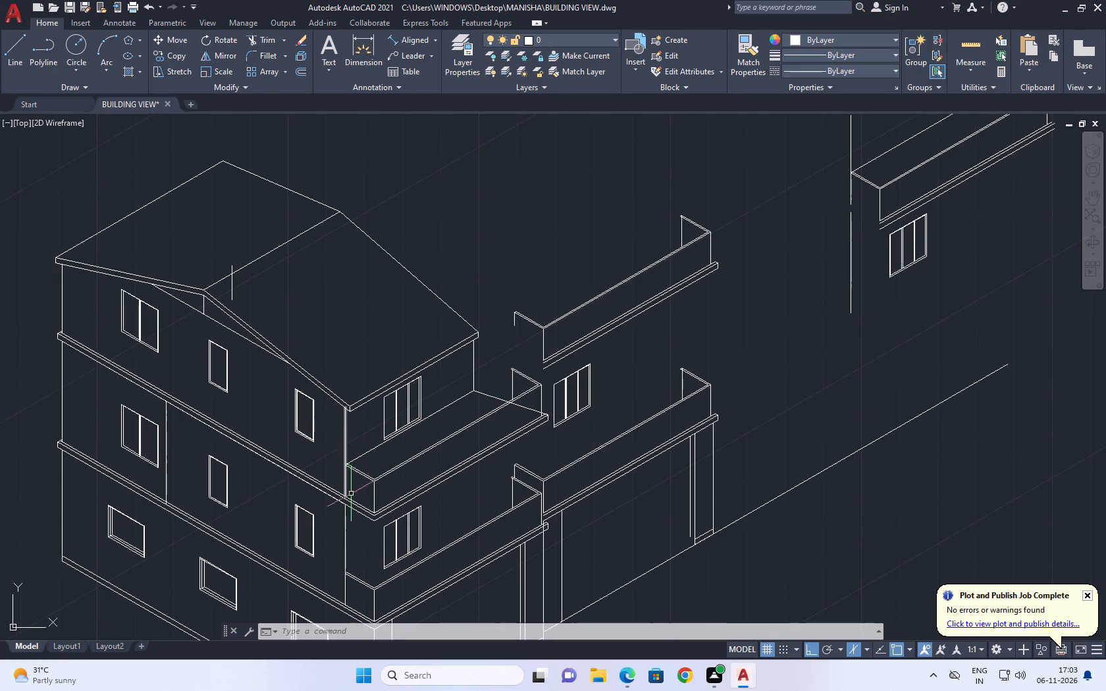
Copy the middle storey's front wall corner line so its top end meets the near bottom corner of the extension's raised balcony.
{"action": "left_click", "coordinate": [348, 526]}
{"action": "left_click", "coordinate": [343, 520]}
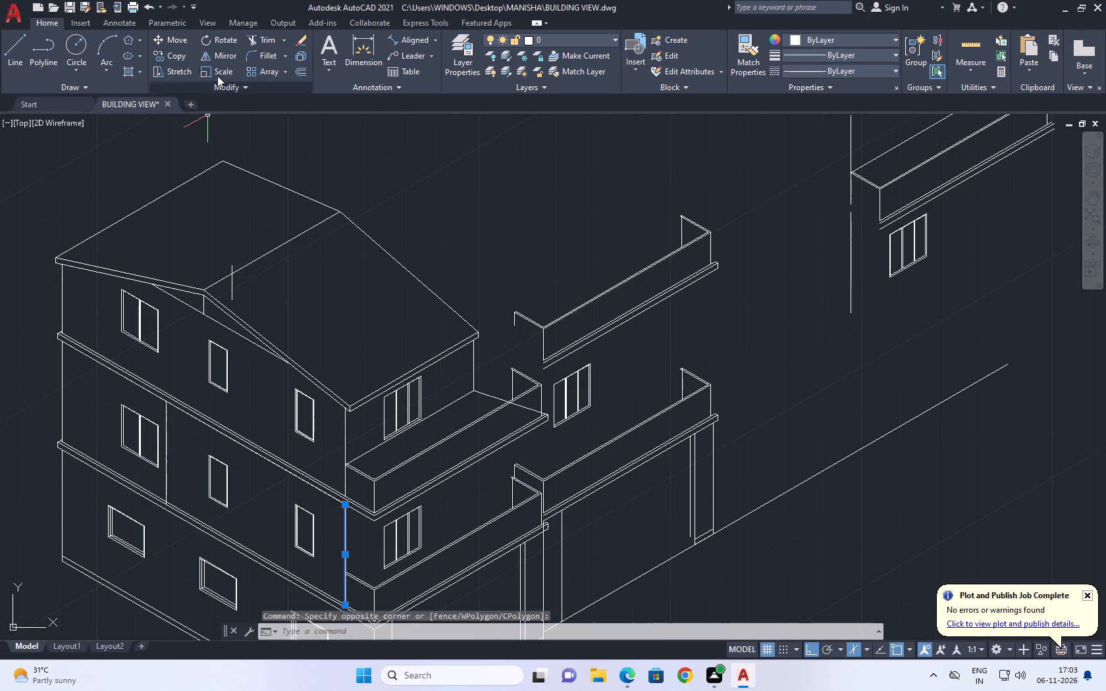
{"action": "left_click", "coordinate": [185, 59]}
{"action": "scroll", "coordinate": [343, 515], "scroll_direction": "up", "scroll_amount": 1}
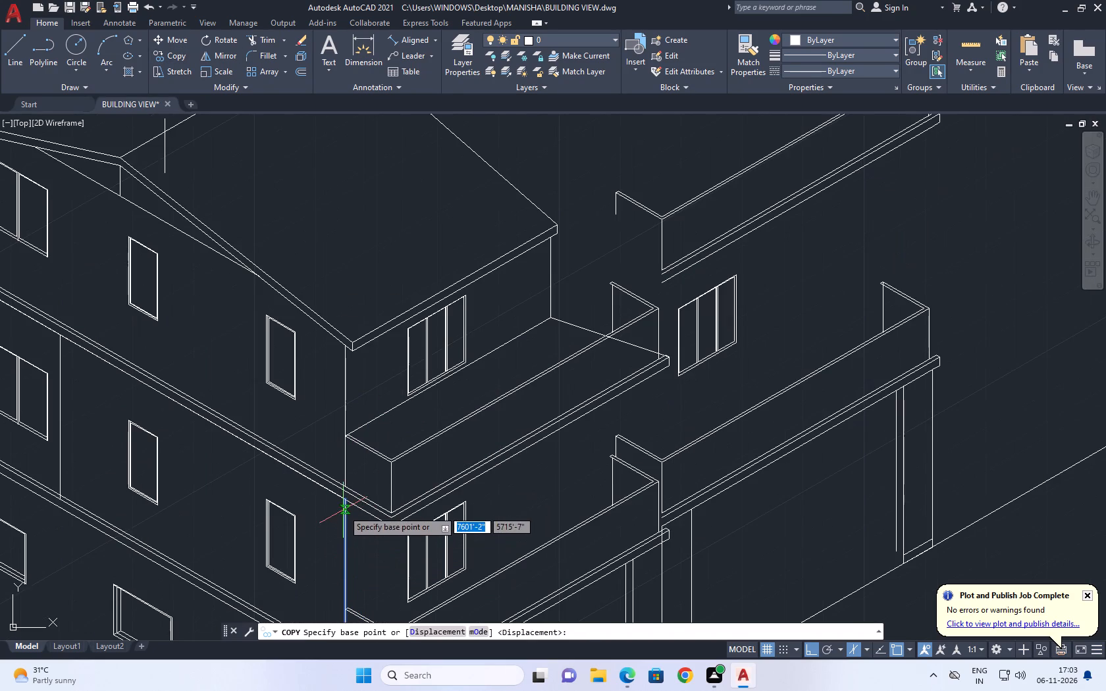
{"action": "left_click_drag", "start_coordinate": [345, 504], "coordinate": [365, 509]}
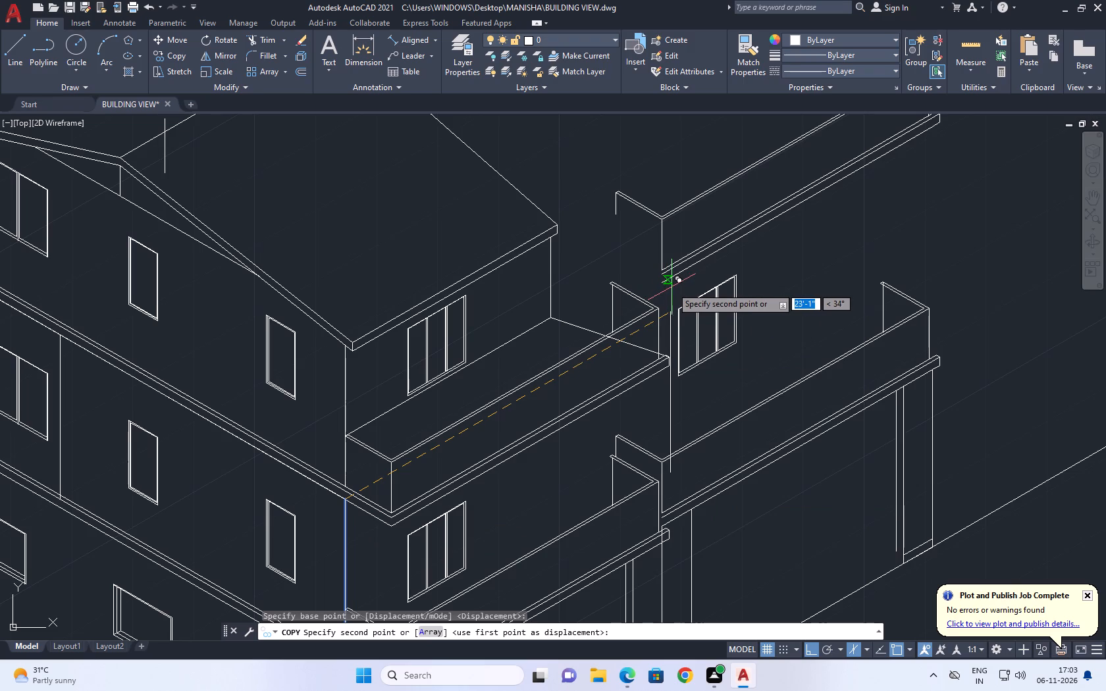
{"action": "left_click", "coordinate": [666, 274]}
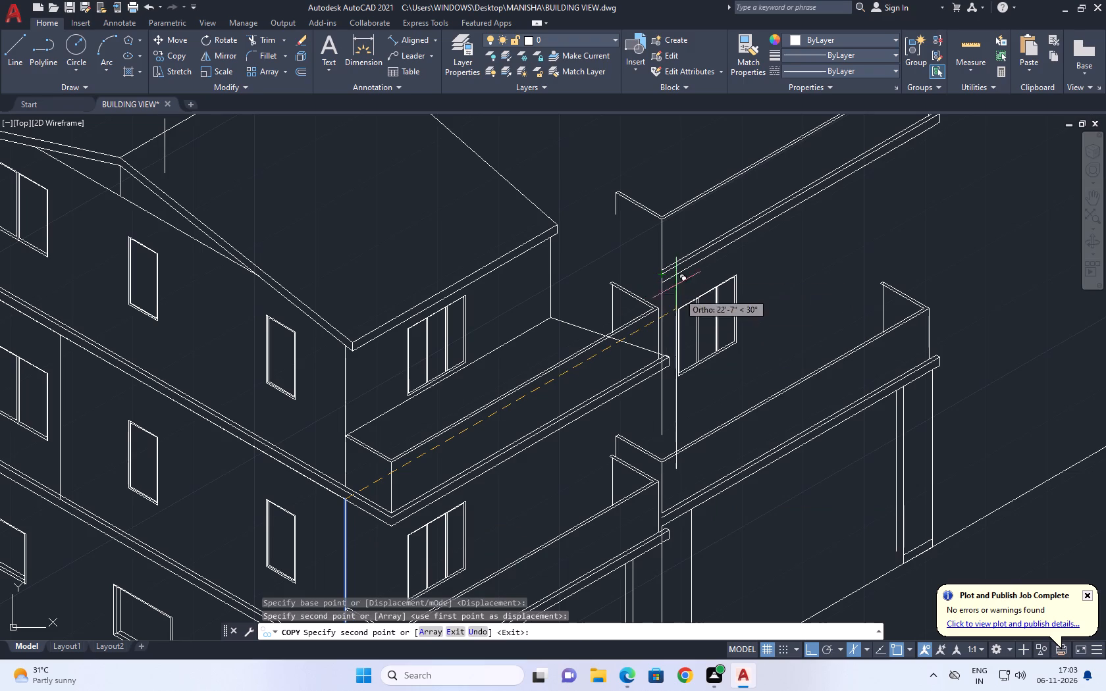
{"action": "right_click", "coordinate": [775, 256]}
{"action": "left_click", "coordinate": [820, 276]}
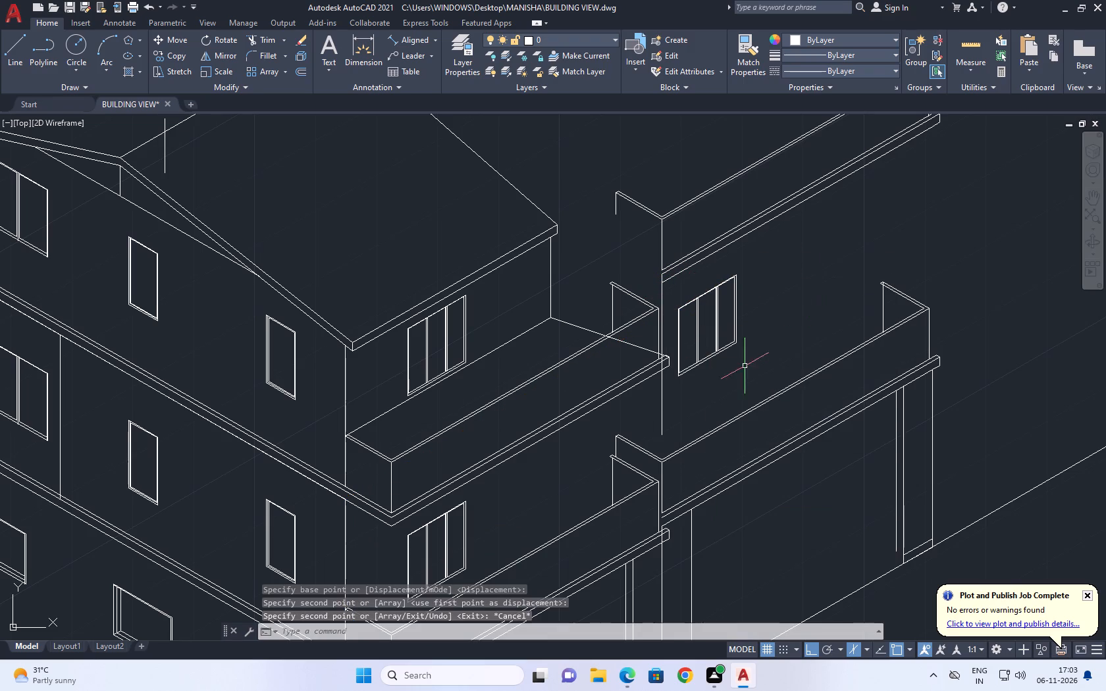
Move the extension's wall corner line, front window and raised balcony down so the corner line's foot meets the lower railing's inner top corner.
{"action": "left_click", "coordinate": [664, 401]}
{"action": "left_click", "coordinate": [658, 402]}
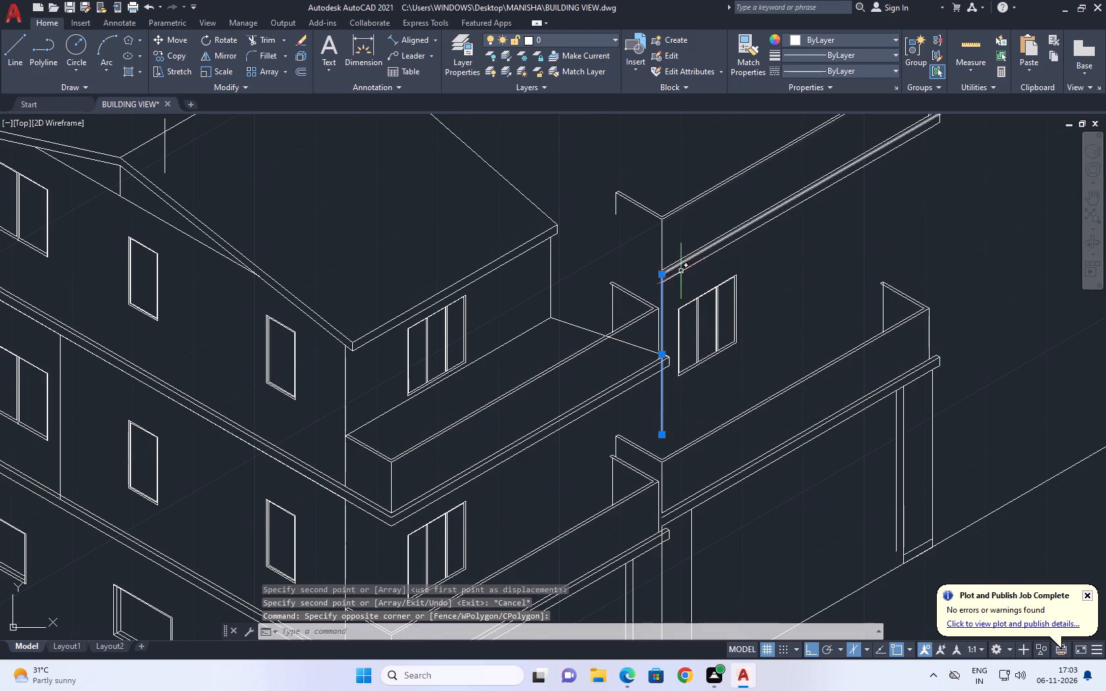
{"action": "left_click", "coordinate": [683, 236]}
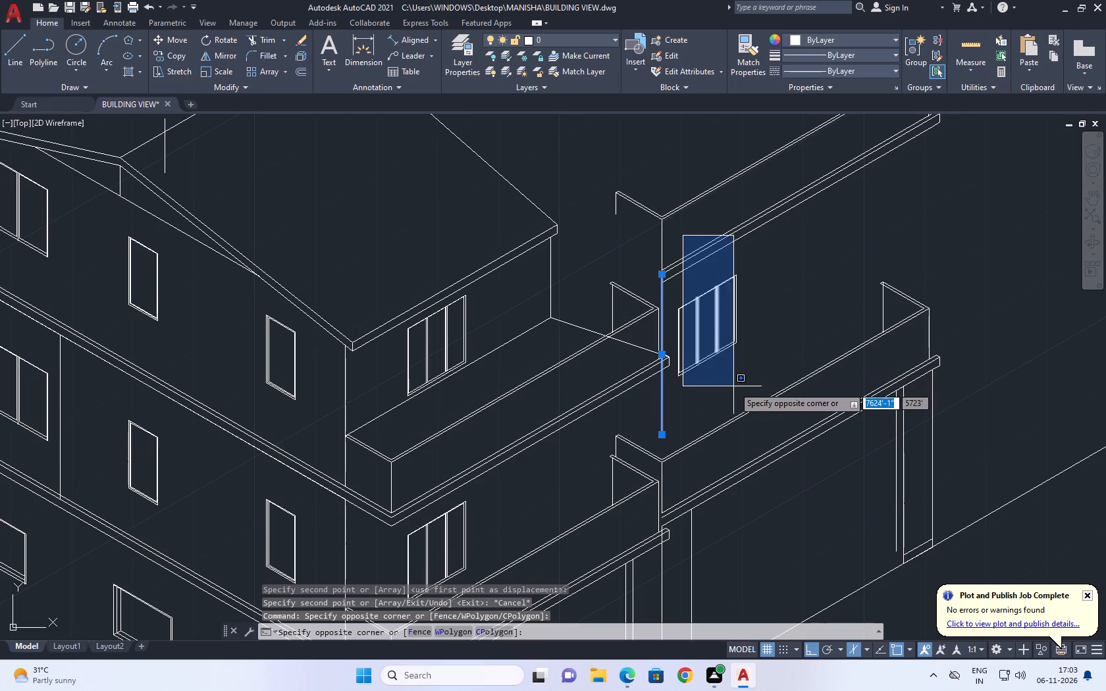
{"action": "left_click", "coordinate": [758, 384]}
{"action": "scroll", "coordinate": [697, 284], "scroll_direction": "up", "scroll_amount": 2}
{"action": "left_click_drag", "start_coordinate": [745, 538], "coordinate": [736, 495]}
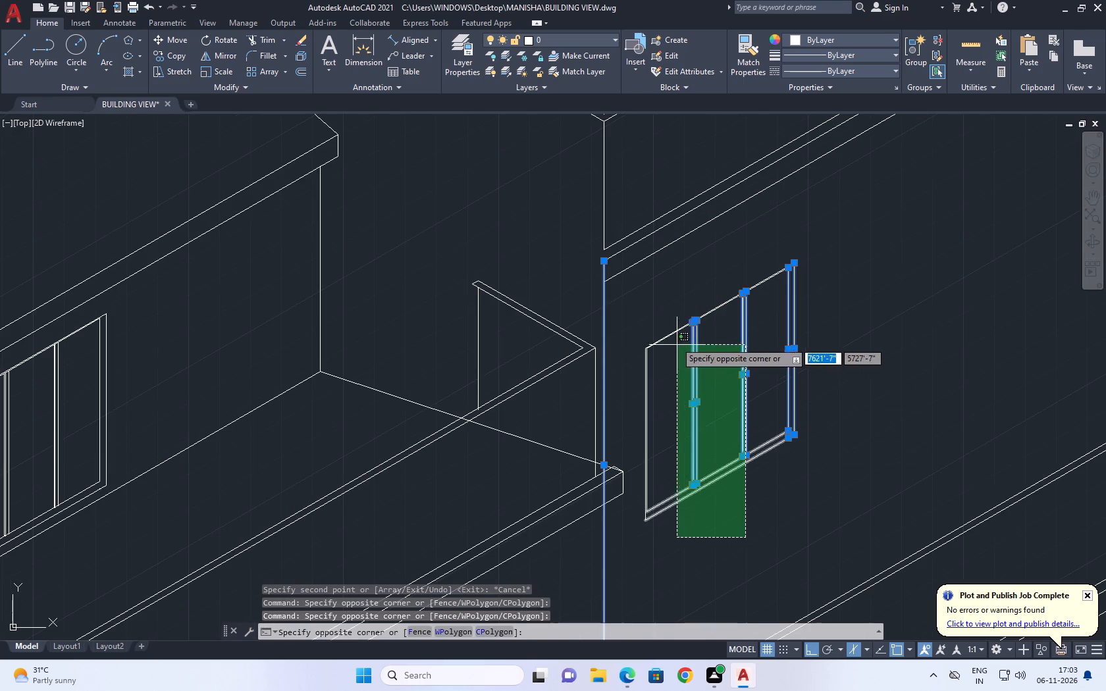
{"action": "left_click_drag", "start_coordinate": [643, 342], "coordinate": [639, 351]}
{"action": "left_click", "coordinate": [787, 496]}
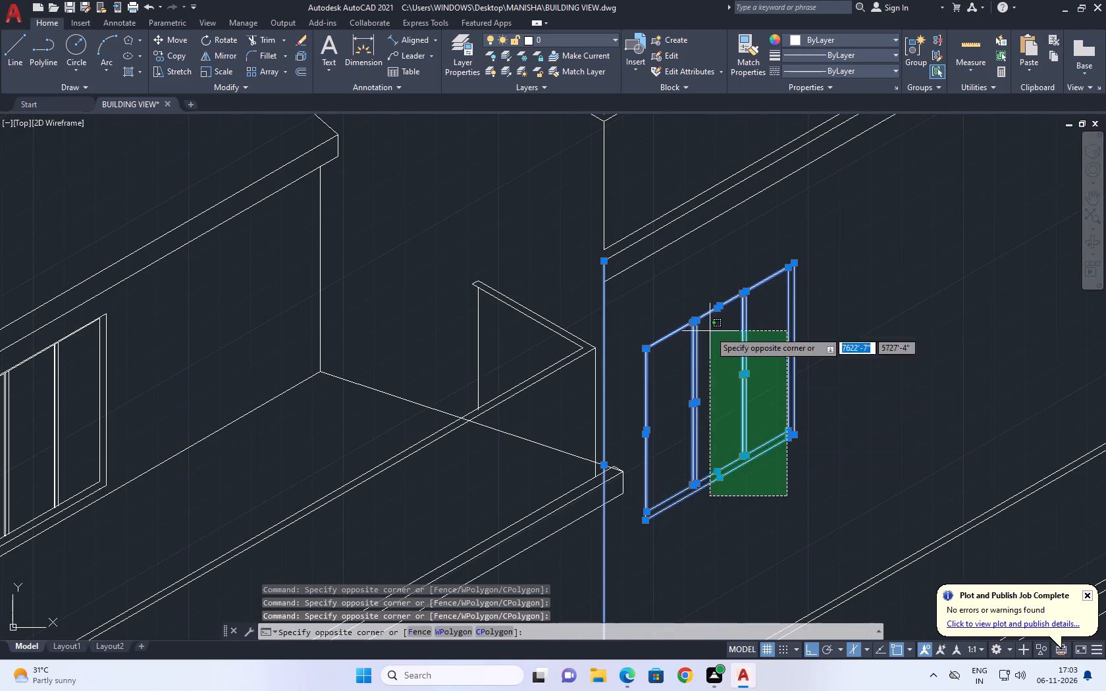
{"action": "left_click_drag", "start_coordinate": [710, 284], "coordinate": [718, 289]}
{"action": "left_click_drag", "start_coordinate": [820, 294], "coordinate": [820, 288]}
{"action": "left_click", "coordinate": [784, 241]}
{"action": "left_click", "coordinate": [824, 479]}
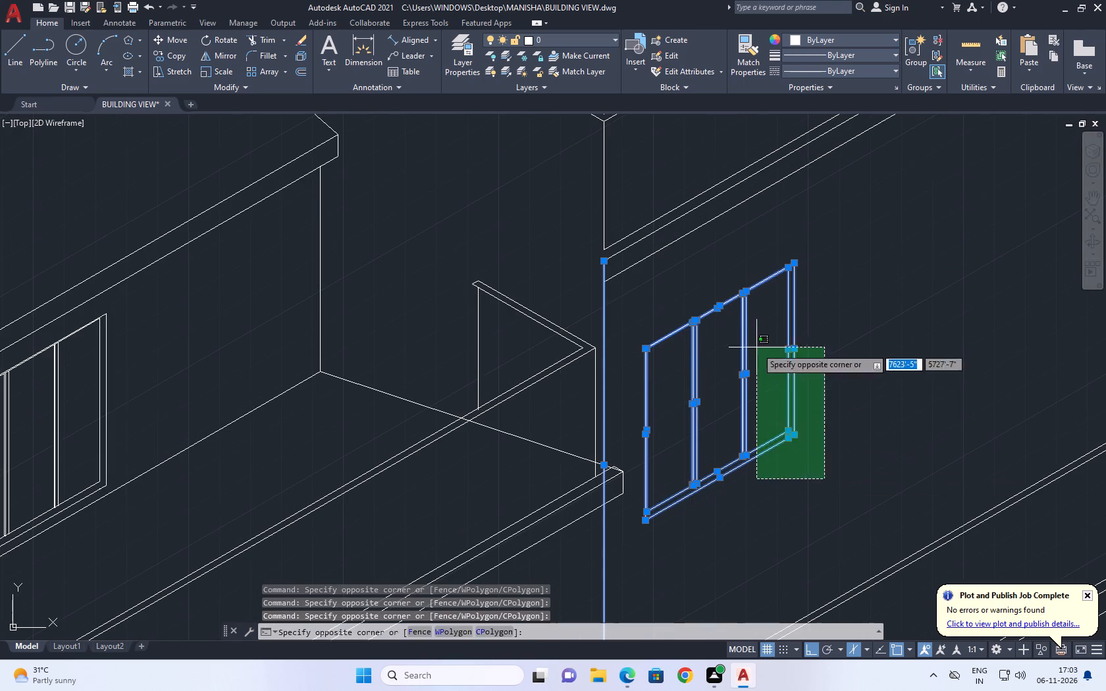
{"action": "left_click", "coordinate": [756, 347]}
{"action": "scroll", "coordinate": [636, 369], "scroll_direction": "up", "scroll_amount": 3}
{"action": "scroll", "coordinate": [636, 274], "scroll_direction": "up", "scroll_amount": 1}
{"action": "left_click_drag", "start_coordinate": [645, 263], "coordinate": [658, 262]}
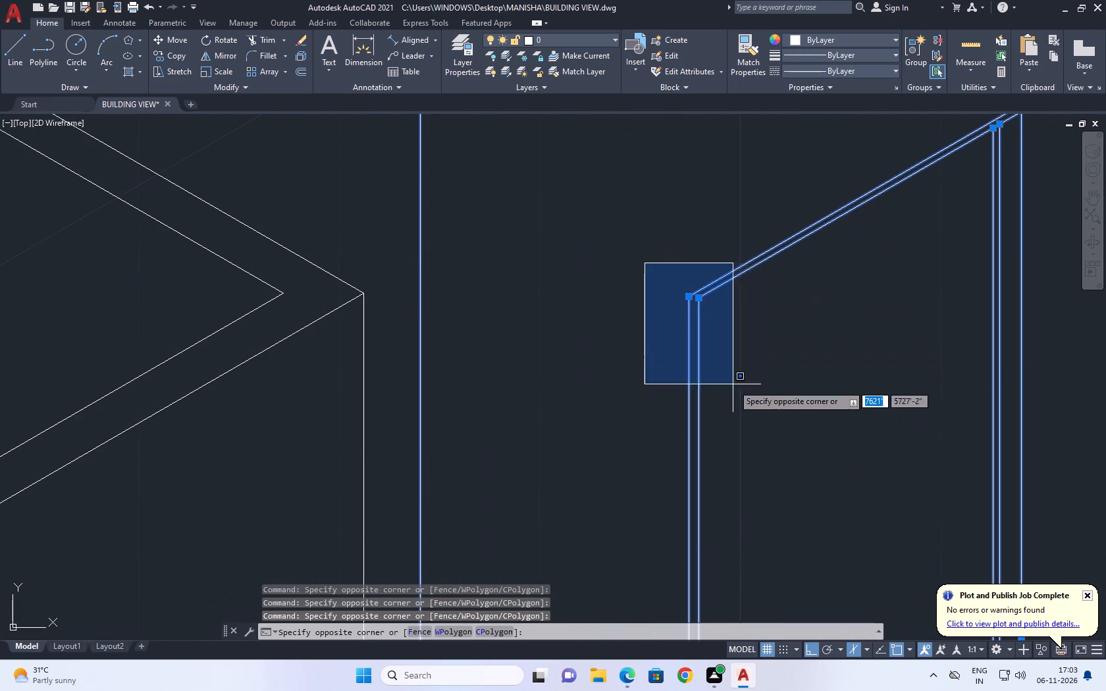
{"action": "scroll", "coordinate": [733, 384], "scroll_direction": "down", "scroll_amount": 3}
{"action": "left_click", "coordinate": [732, 384]}
{"action": "scroll", "coordinate": [724, 379], "scroll_direction": "down", "scroll_amount": 1}
{"action": "middle_click_drag", "start_coordinate": [772, 296], "coordinate": [679, 436]}
{"action": "scroll", "coordinate": [660, 434], "scroll_direction": "down", "scroll_amount": 1}
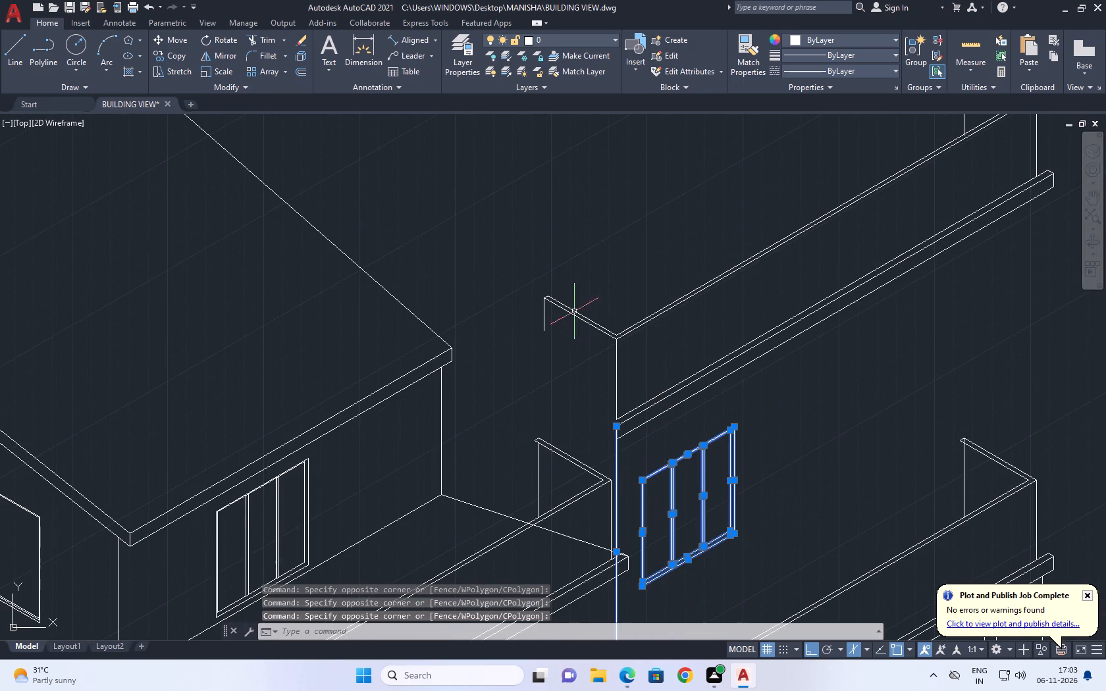
{"action": "left_click_drag", "start_coordinate": [513, 276], "coordinate": [526, 285]}
{"action": "left_click", "coordinate": [669, 380]}
{"action": "left_click", "coordinate": [717, 445]}
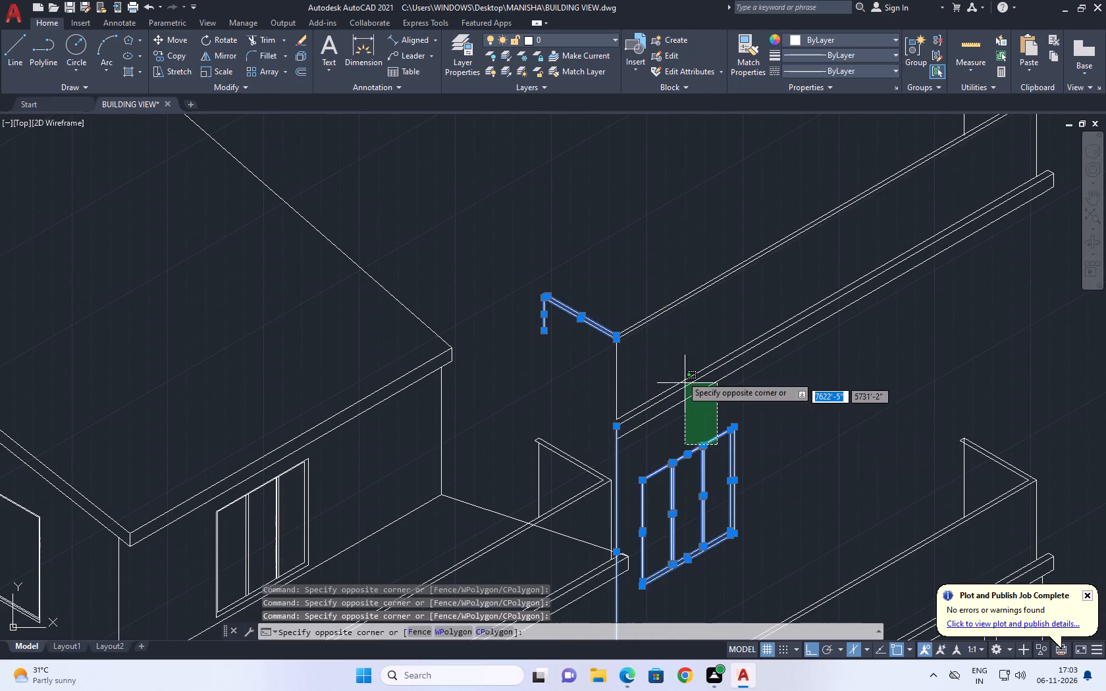
{"action": "left_click", "coordinate": [606, 287]}
{"action": "middle_click_drag", "start_coordinate": [725, 320], "coordinate": [581, 435]}
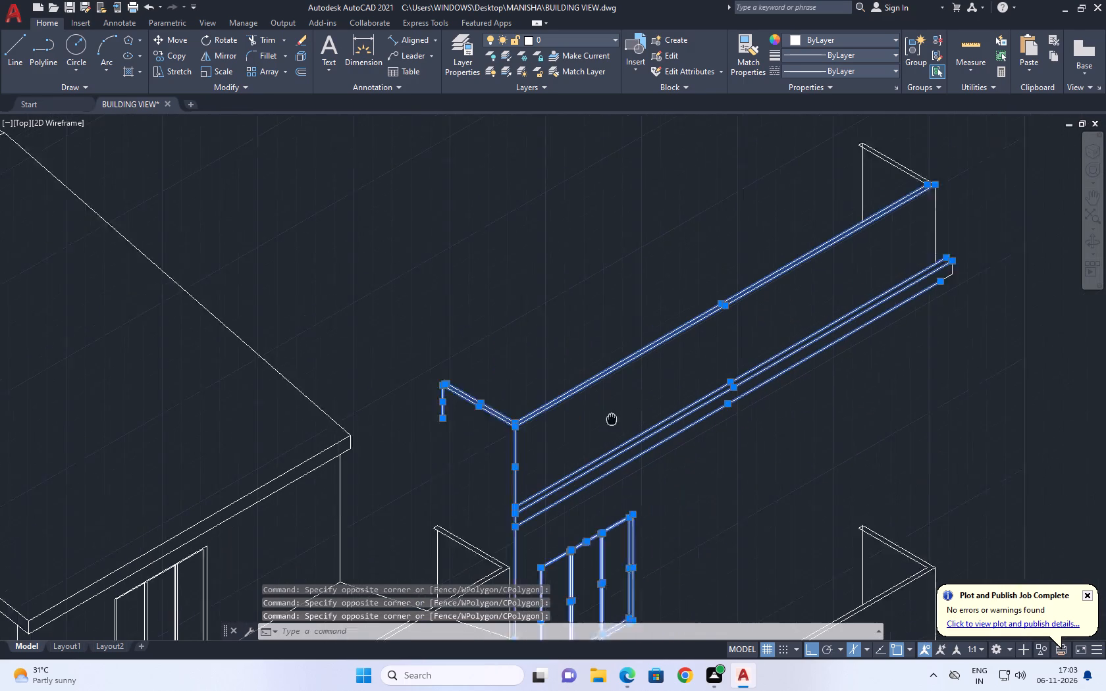
{"action": "middle_click_drag", "start_coordinate": [581, 435], "coordinate": [551, 444]}
{"action": "left_click_drag", "start_coordinate": [926, 365], "coordinate": [922, 359]}
{"action": "left_click", "coordinate": [716, 186]}
{"action": "left_click_drag", "start_coordinate": [957, 371], "coordinate": [947, 355]}
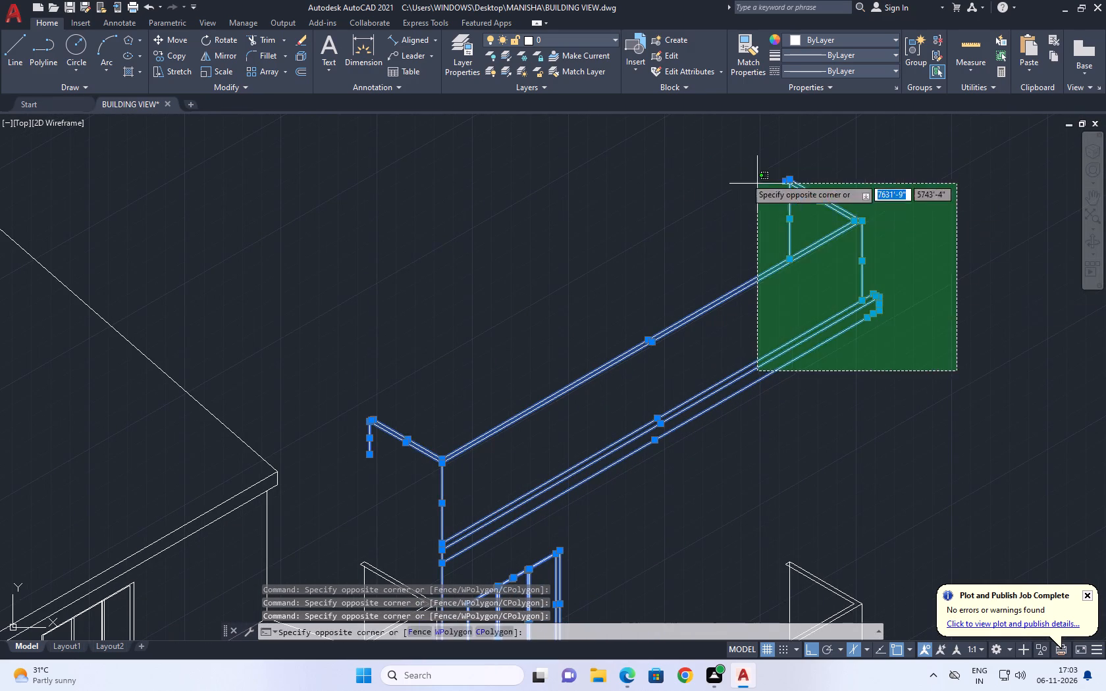
{"action": "left_click", "coordinate": [708, 168]}
{"action": "scroll", "coordinate": [746, 228], "scroll_direction": "down", "scroll_amount": 3}
{"action": "scroll", "coordinate": [710, 315], "scroll_direction": "up", "scroll_amount": 4}
{"action": "middle_click_drag", "start_coordinate": [645, 321], "coordinate": [722, 229]}
{"action": "scroll", "coordinate": [729, 210], "scroll_direction": "up", "scroll_amount": 1}
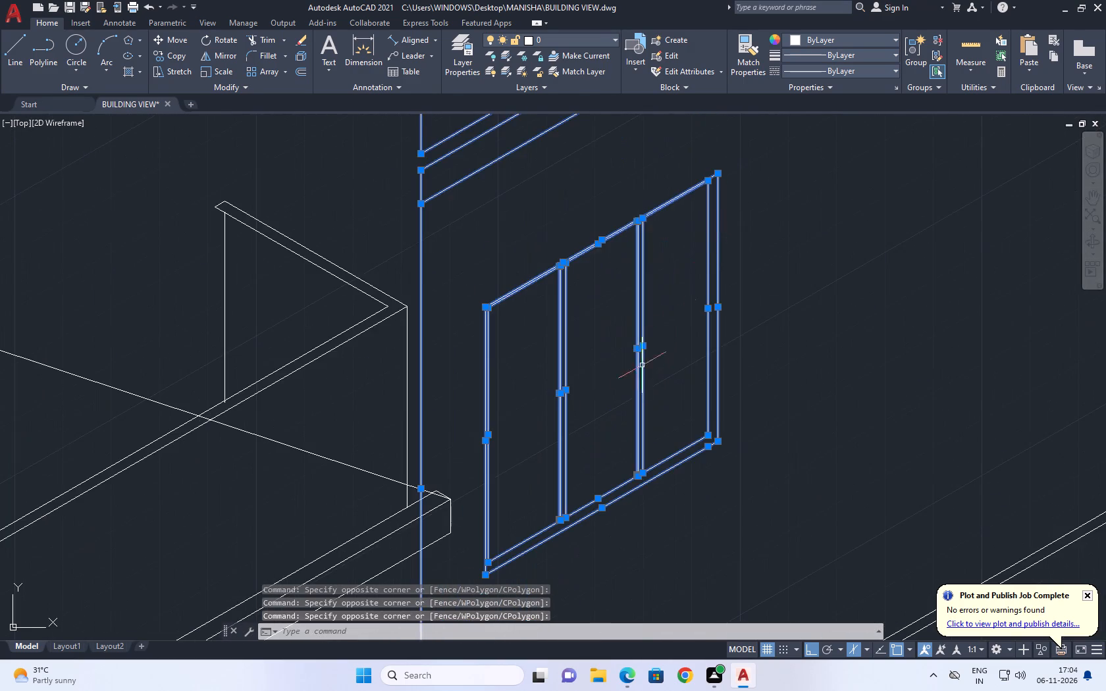
{"action": "scroll", "coordinate": [708, 265], "scroll_direction": "down", "scroll_amount": 4}
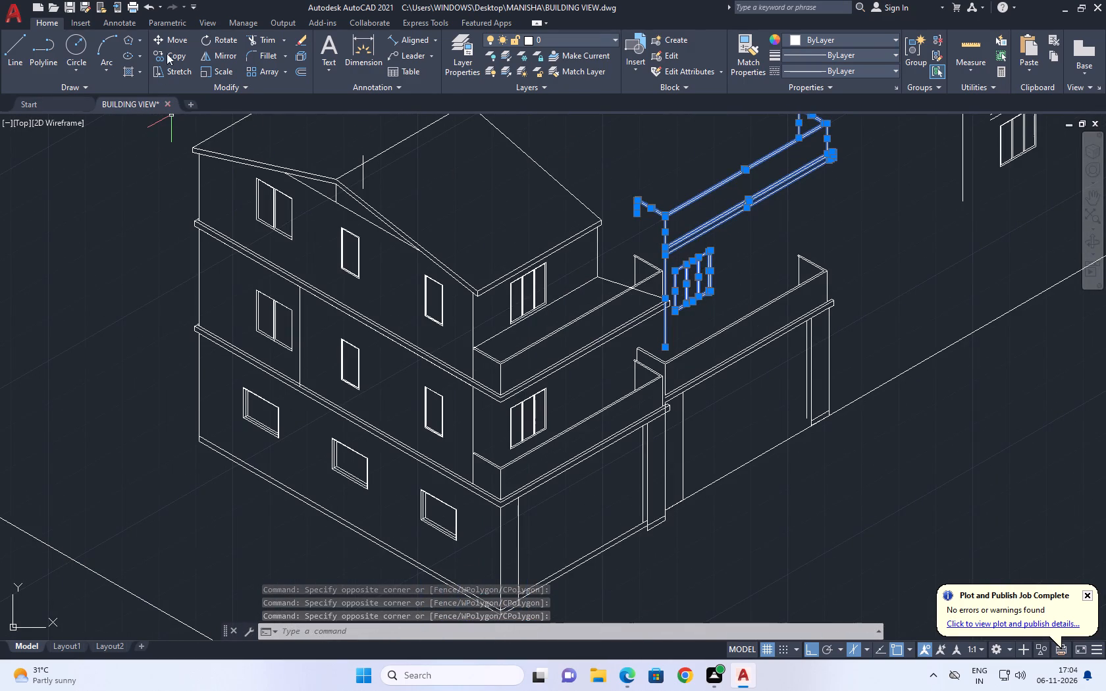
{"action": "left_click", "coordinate": [180, 43]}
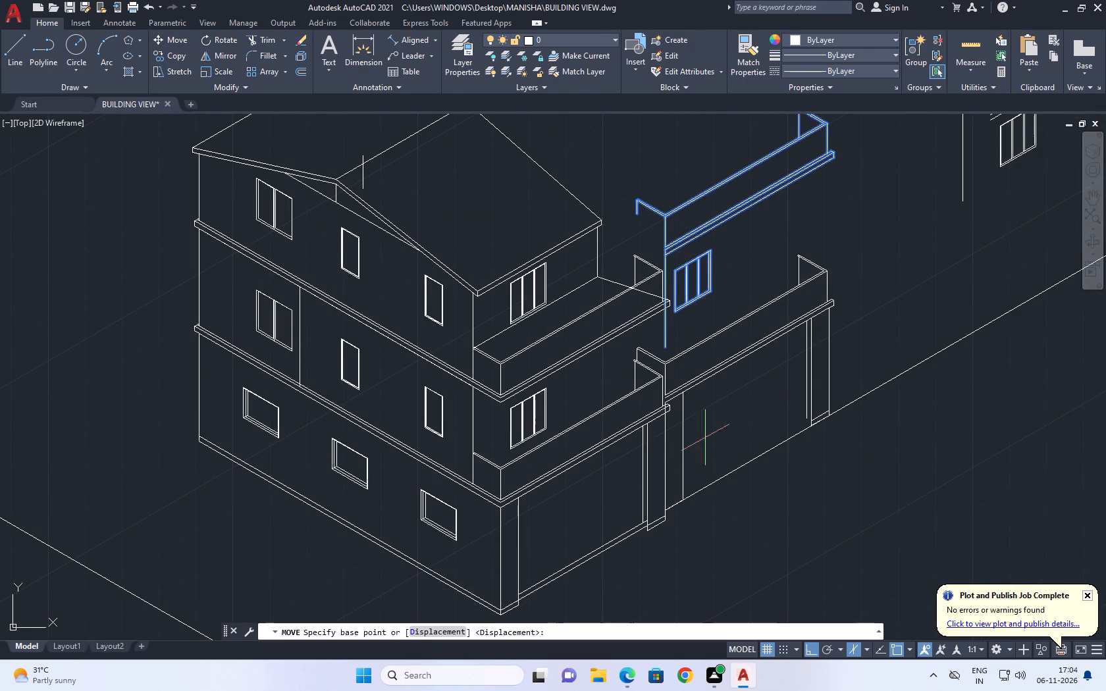
{"action": "scroll", "coordinate": [667, 361], "scroll_direction": "up", "scroll_amount": 4}
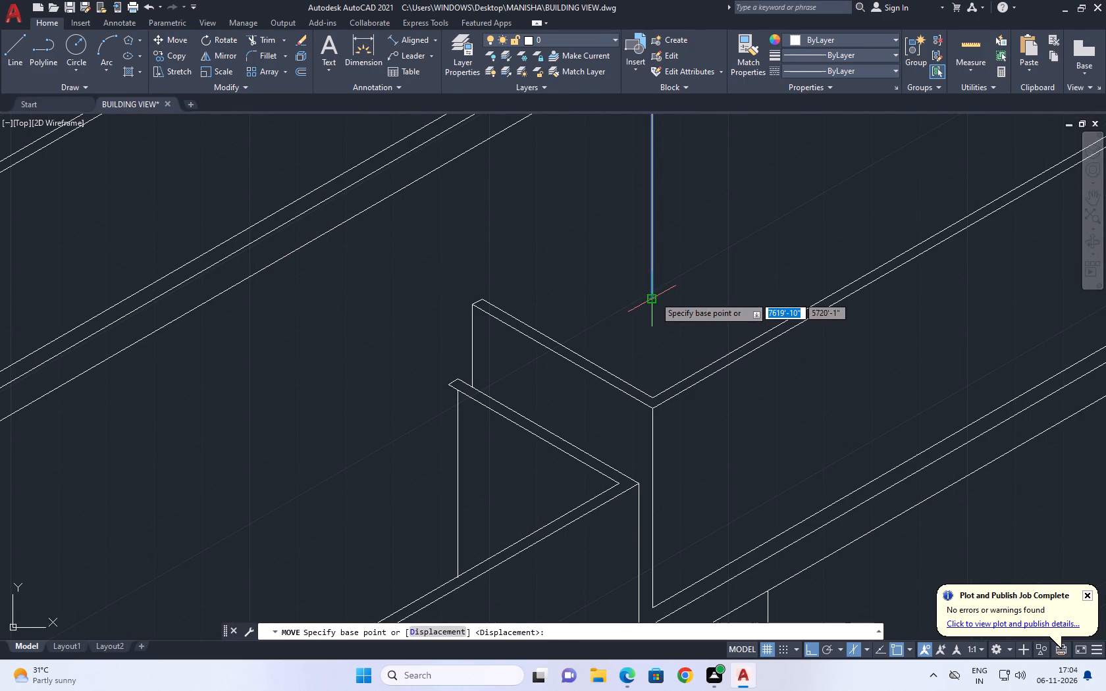
{"action": "left_click", "coordinate": [654, 296]}
{"action": "left_click", "coordinate": [651, 397]}
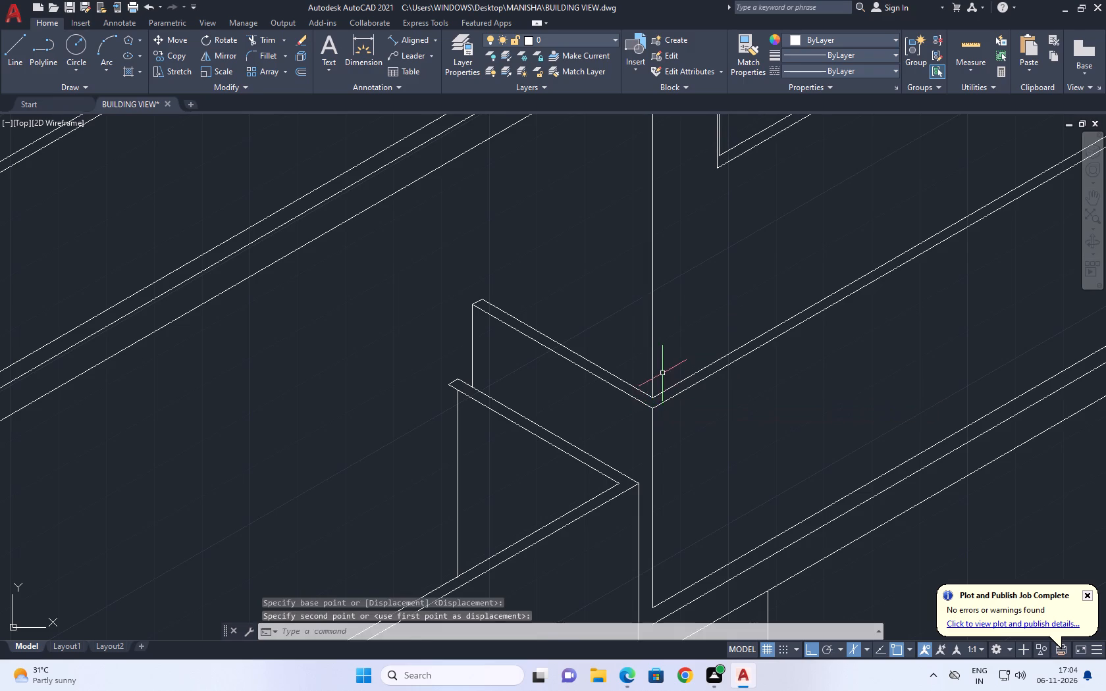
Move the extension's front window along the wall, away from the wall corner line and parallel to the balcony.
{"action": "scroll", "coordinate": [662, 373], "scroll_direction": "down", "scroll_amount": 3}
{"action": "middle_click_drag", "start_coordinate": [685, 278], "coordinate": [690, 426]}
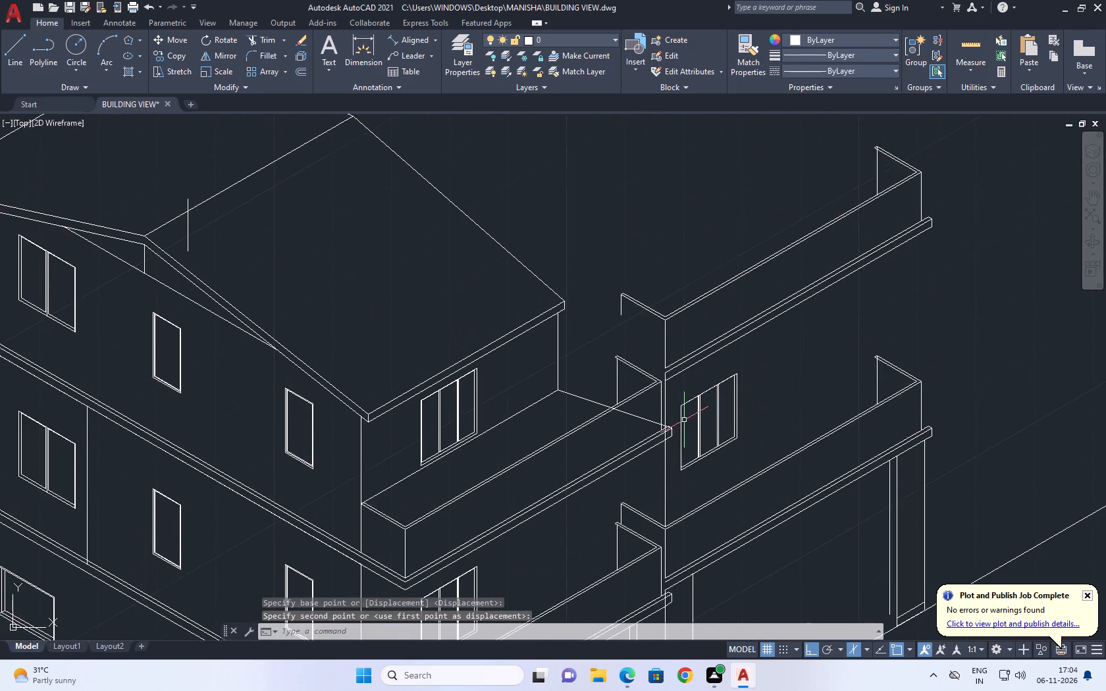
{"action": "scroll", "coordinate": [684, 420], "scroll_direction": "down", "scroll_amount": 1}
{"action": "scroll", "coordinate": [656, 409], "scroll_direction": "up", "scroll_amount": 3}
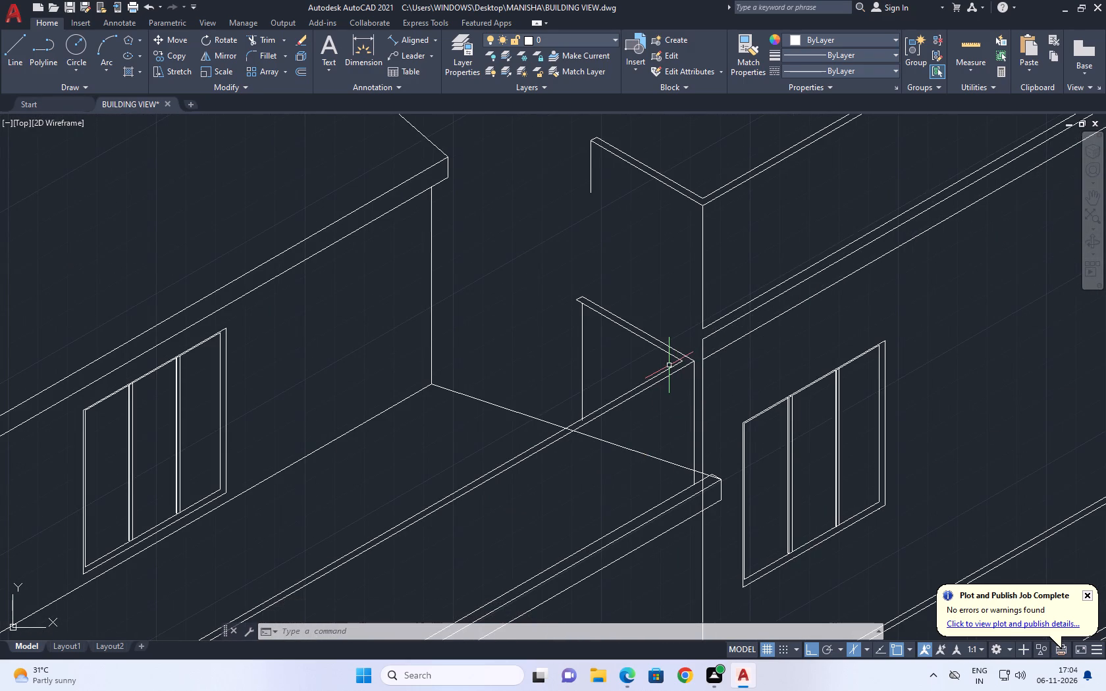
{"action": "scroll", "coordinate": [669, 365], "scroll_direction": "down", "scroll_amount": 3}
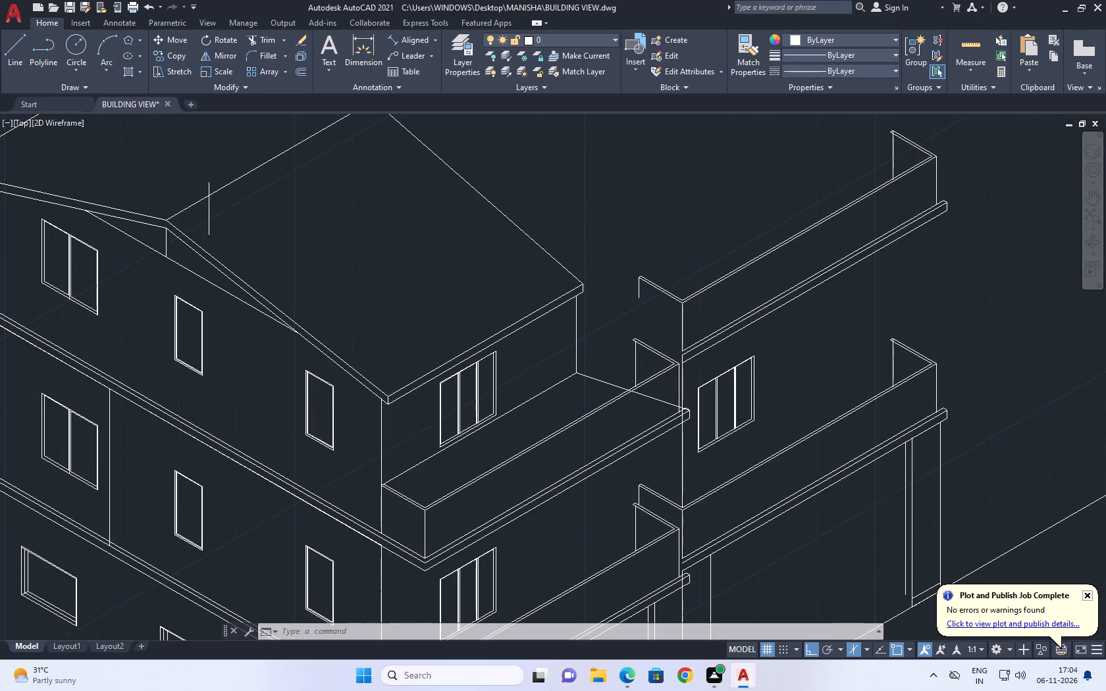
{"action": "scroll", "coordinate": [671, 370], "scroll_direction": "up", "scroll_amount": 2}
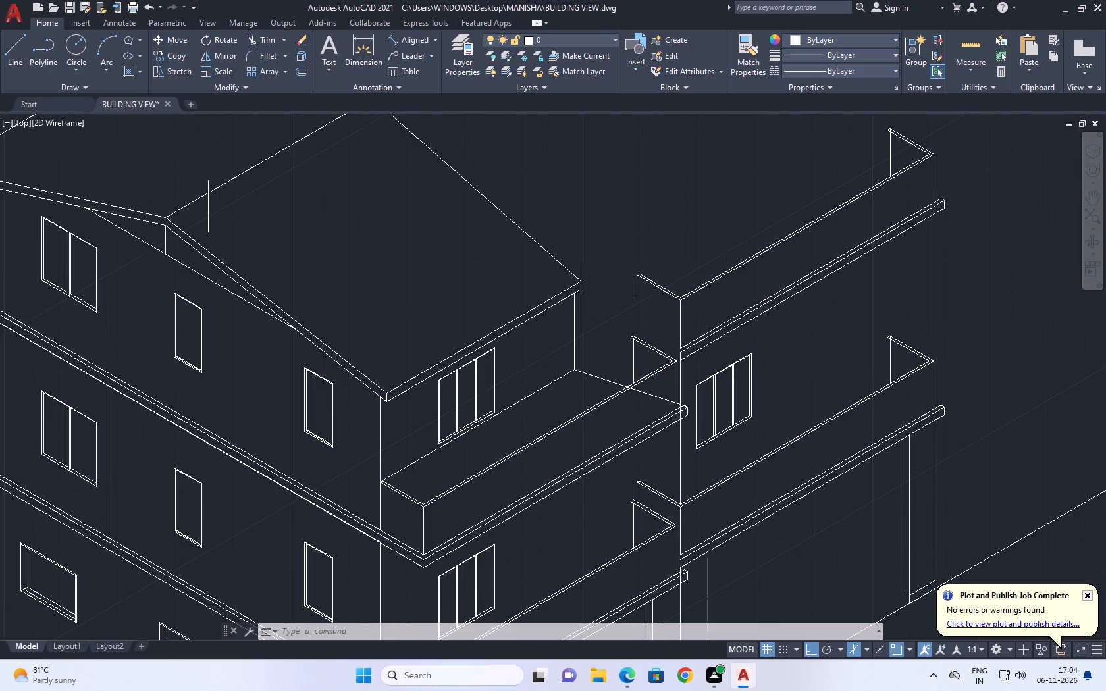
{"action": "scroll", "coordinate": [713, 395], "scroll_direction": "up", "scroll_amount": 1}
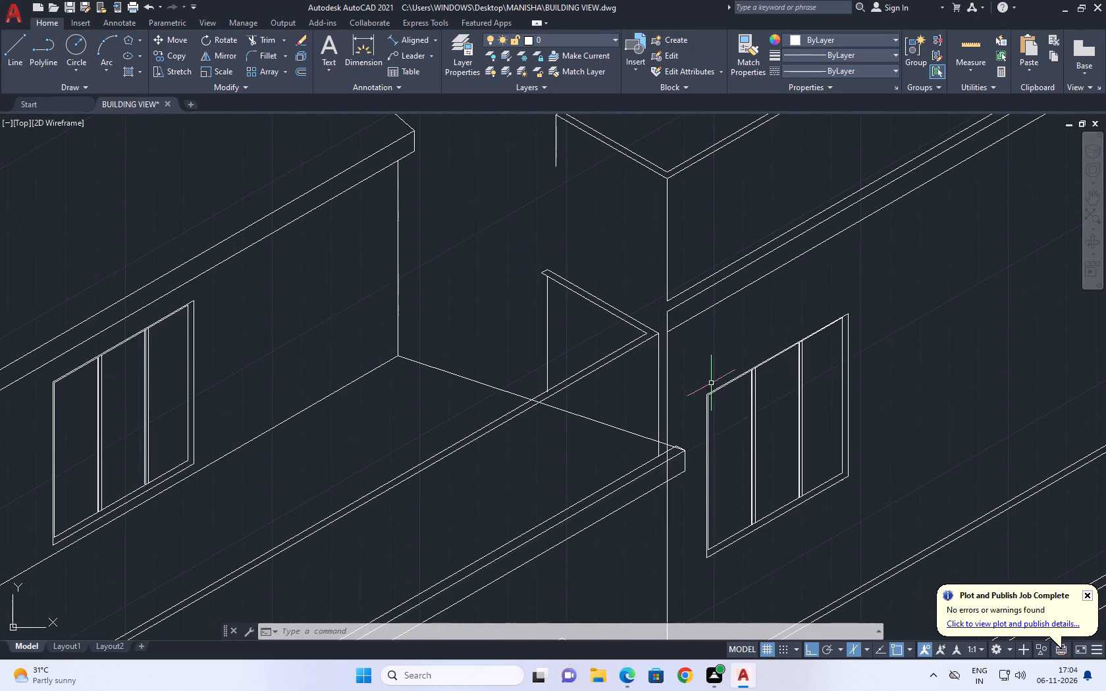
{"action": "left_click", "coordinate": [698, 336]}
{"action": "left_click", "coordinate": [830, 578]}
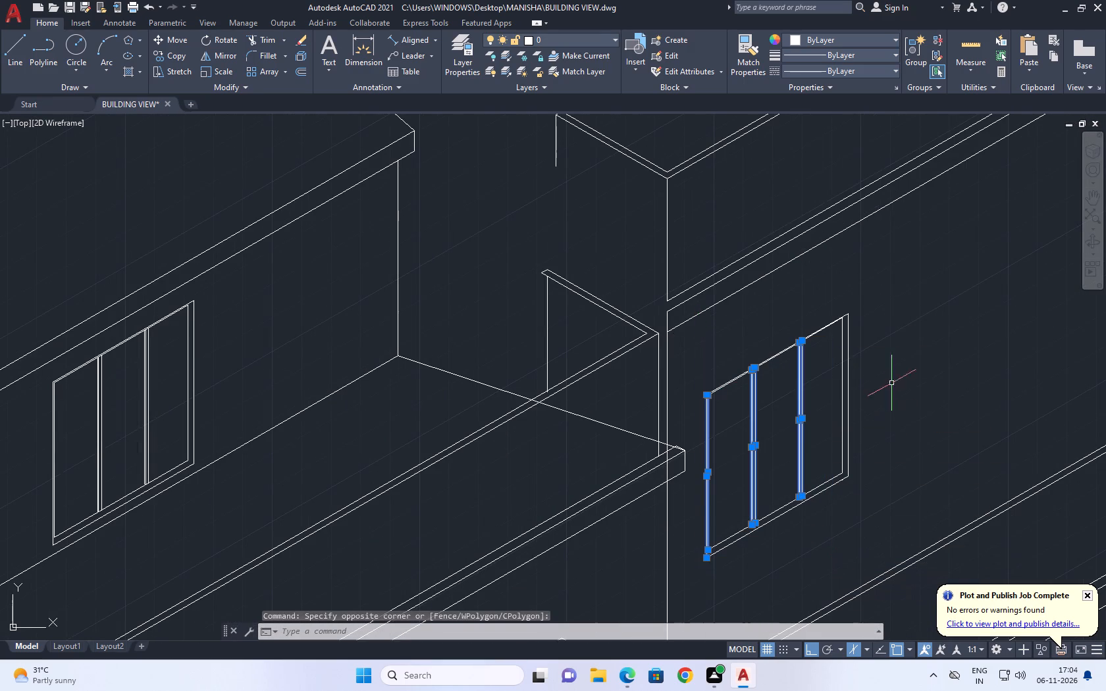
{"action": "left_click", "coordinate": [875, 300]}
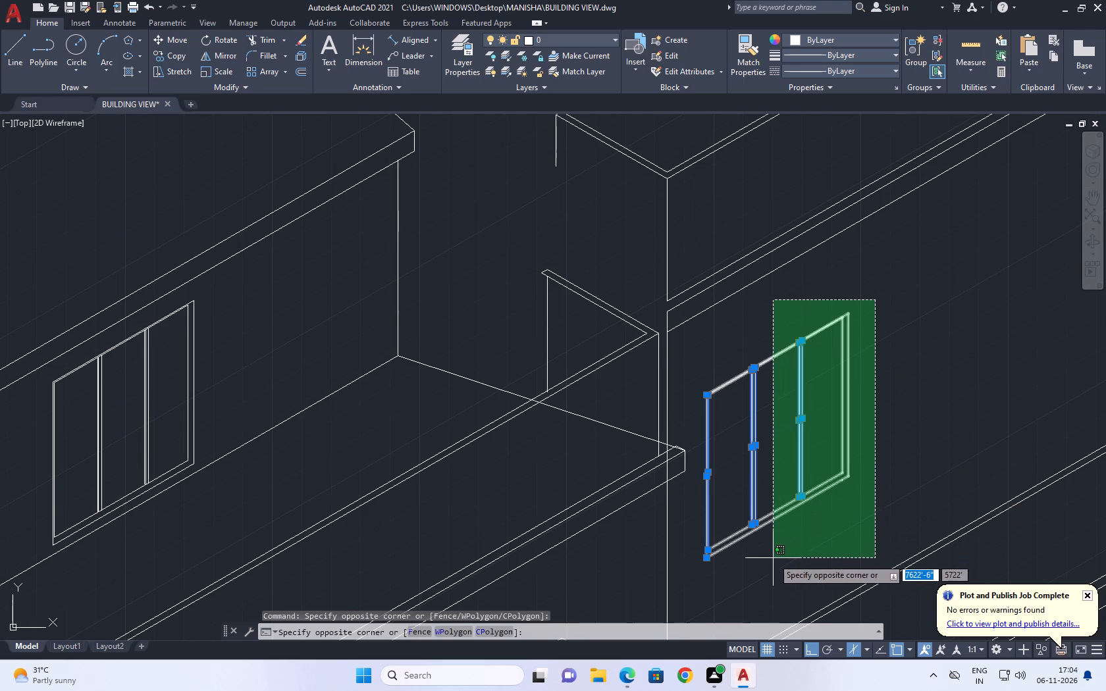
{"action": "left_click", "coordinate": [708, 563]}
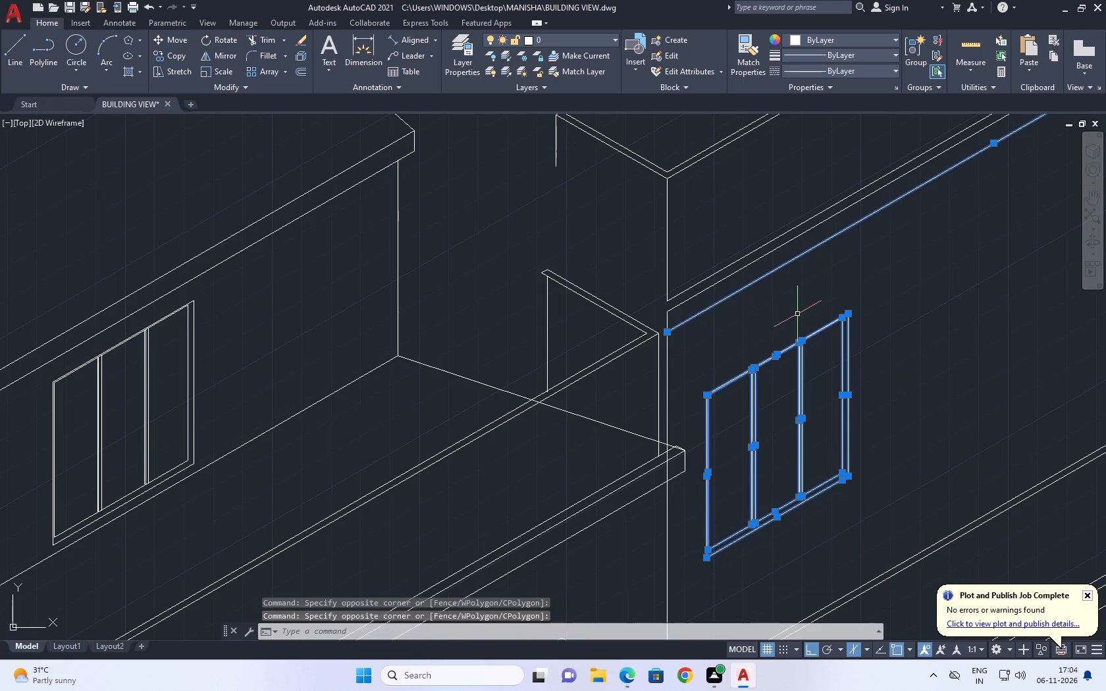
{"action": "left_click_drag", "start_coordinate": [835, 294], "coordinate": [748, 266], "text": "shift"}
{"action": "left_click_drag", "start_coordinate": [737, 256], "coordinate": [733, 250], "text": "shift"}
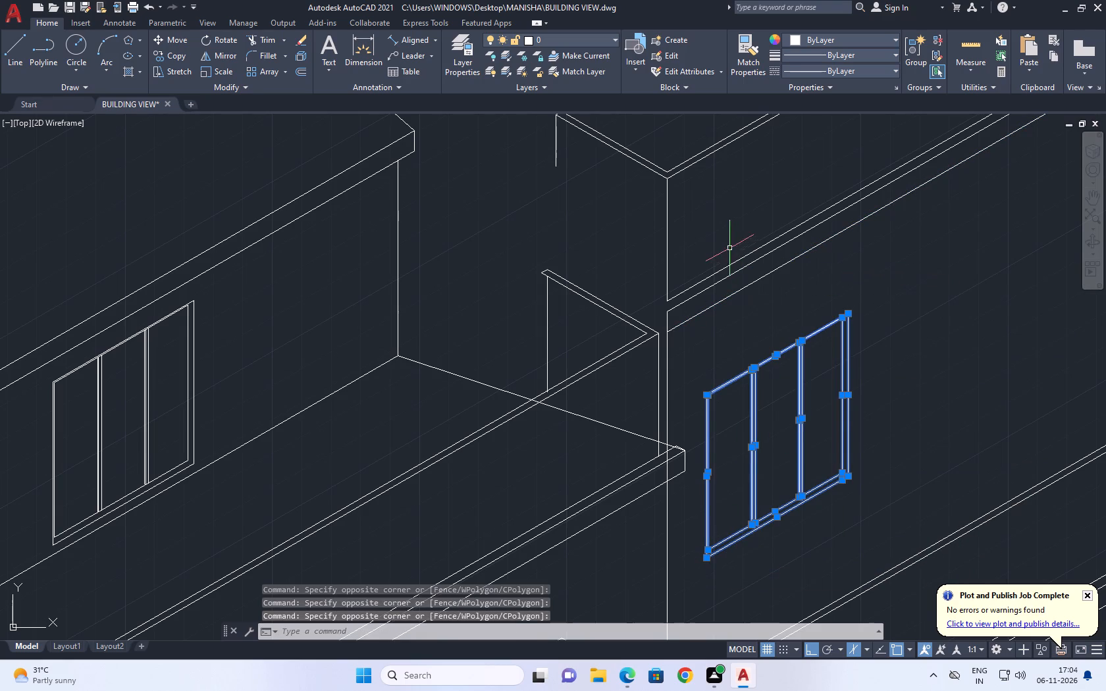
{"action": "scroll", "coordinate": [903, 316], "scroll_direction": "up", "scroll_amount": 2}
{"action": "scroll", "coordinate": [772, 298], "scroll_direction": "down", "scroll_amount": 2}
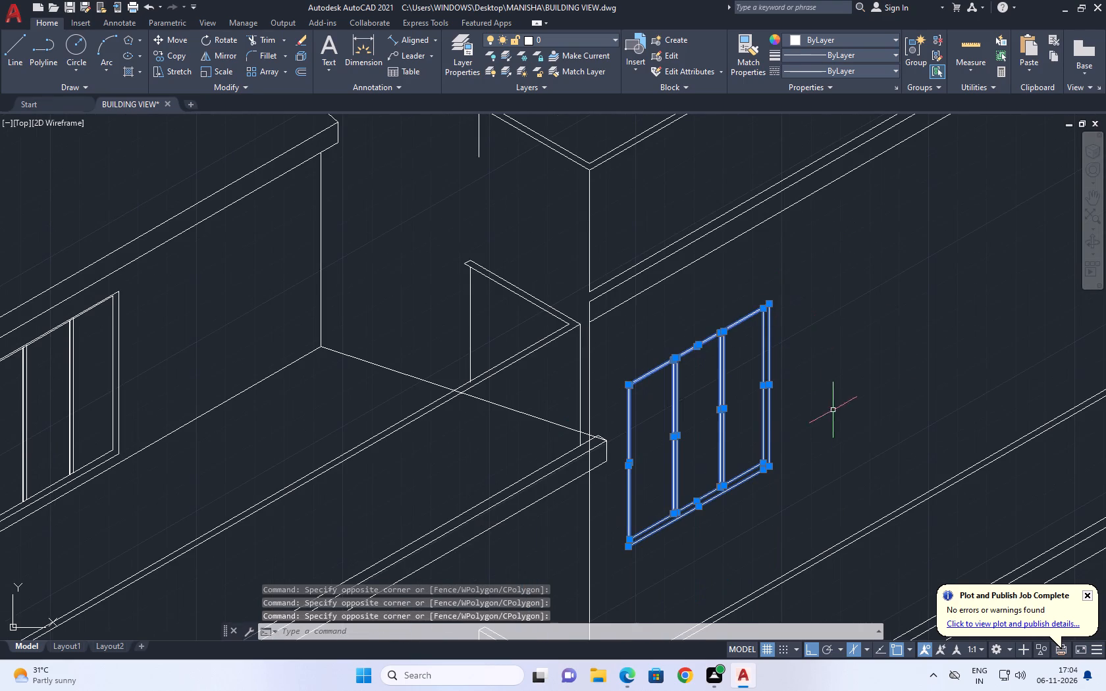
{"action": "middle_click_drag", "start_coordinate": [762, 483], "coordinate": [741, 474]}
{"action": "left_click", "coordinate": [176, 36]}
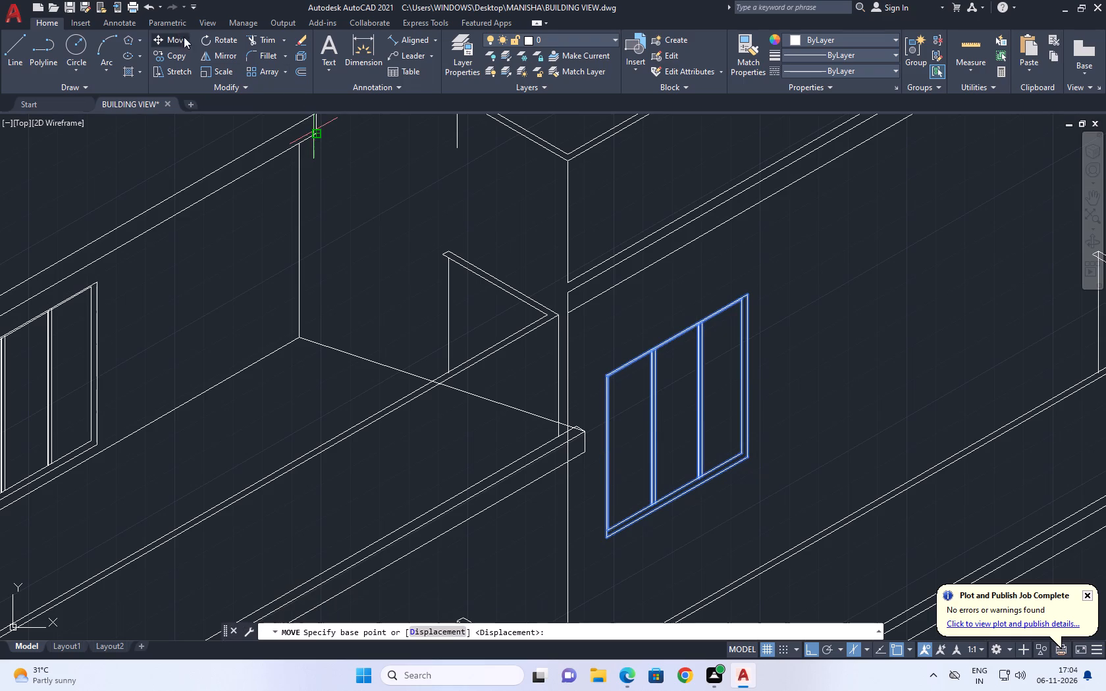
{"action": "left_click", "coordinate": [781, 404]}
{"action": "left_click", "coordinate": [934, 366]}
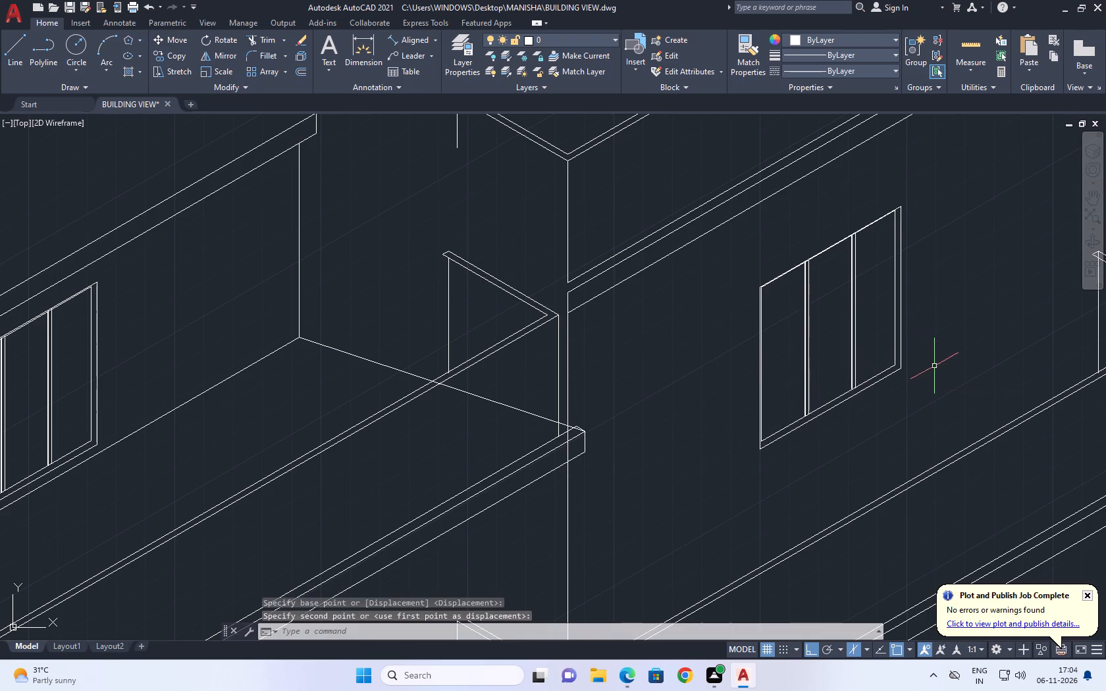
Move the extension's front window down the wall, closer to the lower balcony railing.
{"action": "left_click", "coordinate": [719, 156]}
{"action": "left_click_drag", "start_coordinate": [935, 488], "coordinate": [937, 489]}
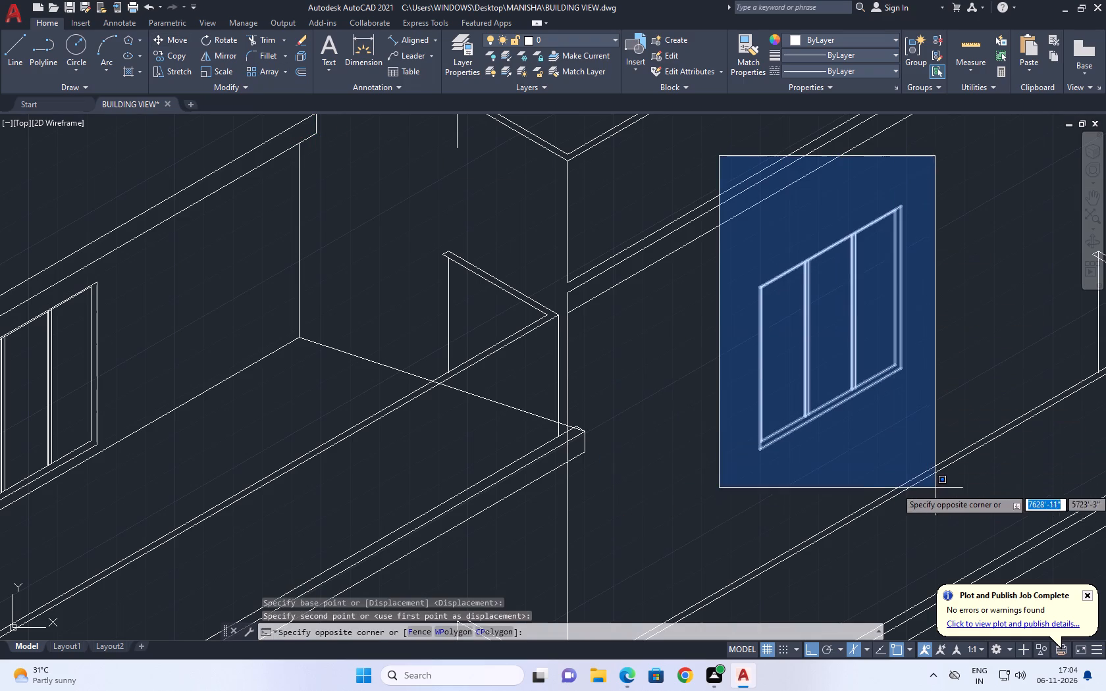
{"action": "left_click_drag", "start_coordinate": [937, 489], "coordinate": [941, 491]}
{"action": "middle_click_drag", "start_coordinate": [893, 347], "coordinate": [890, 369]}
{"action": "scroll", "coordinate": [890, 368], "scroll_direction": "up", "scroll_amount": 1}
{"action": "scroll", "coordinate": [890, 369], "scroll_direction": "down", "scroll_amount": 1}
{"action": "key", "text": "m"}
{"action": "key", "text": "space"}
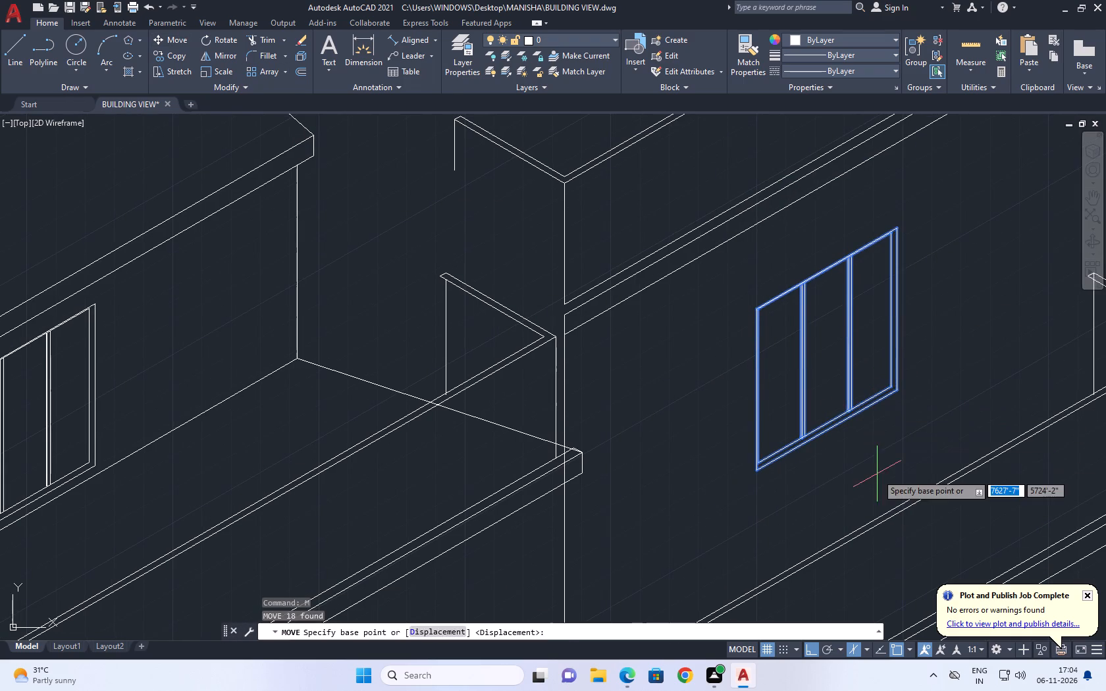
{"action": "left_click_drag", "start_coordinate": [872, 449], "coordinate": [866, 459]}
{"action": "left_click", "coordinate": [881, 517]}
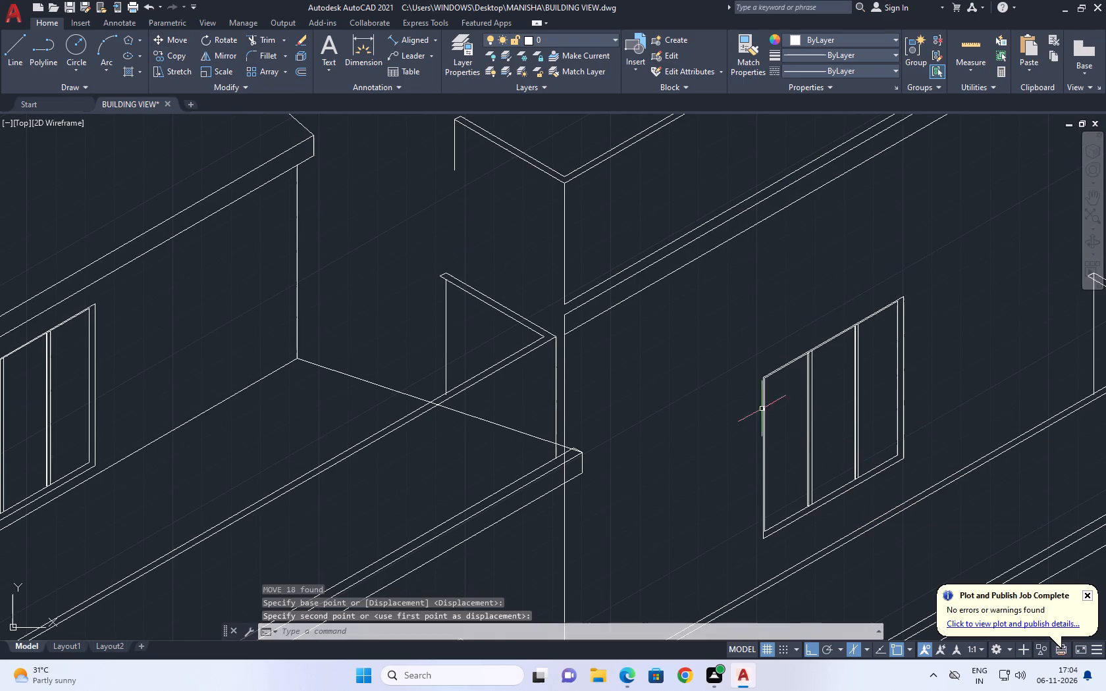
Move the extension's whole upper balcony straight down so its rear railing post's foot meets the main building's upper balcony railing.
{"action": "middle_click_drag", "start_coordinate": [617, 272], "coordinate": [643, 330]}
{"action": "scroll", "coordinate": [661, 347], "scroll_direction": "down", "scroll_amount": 1}
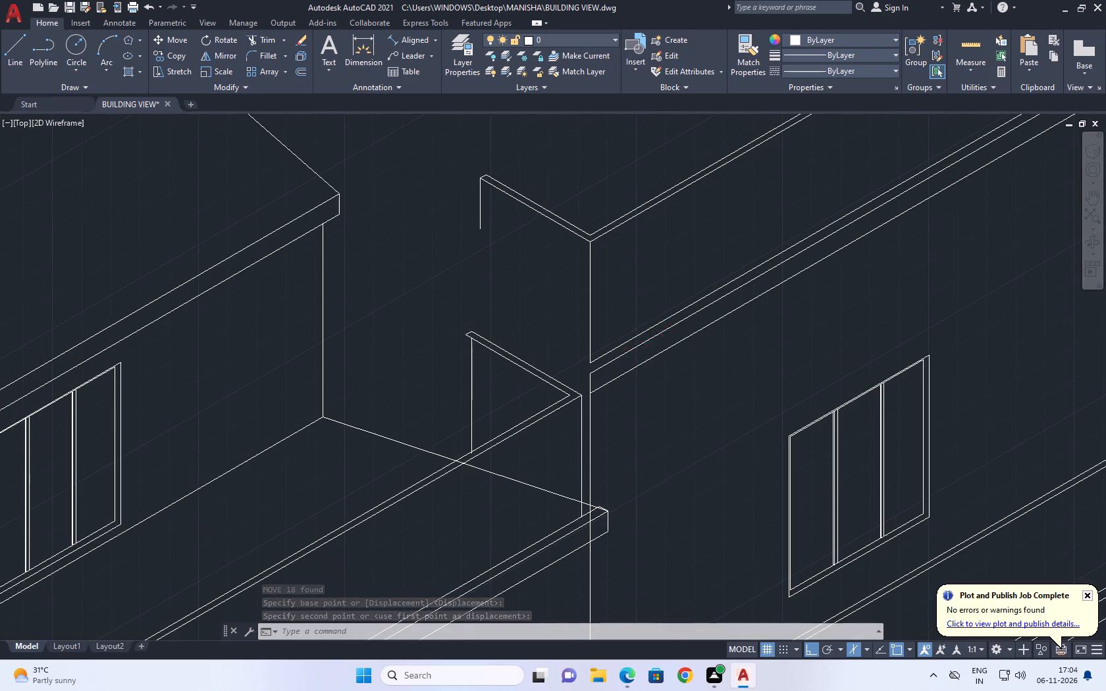
{"action": "scroll", "coordinate": [662, 347], "scroll_direction": "down", "scroll_amount": 2}
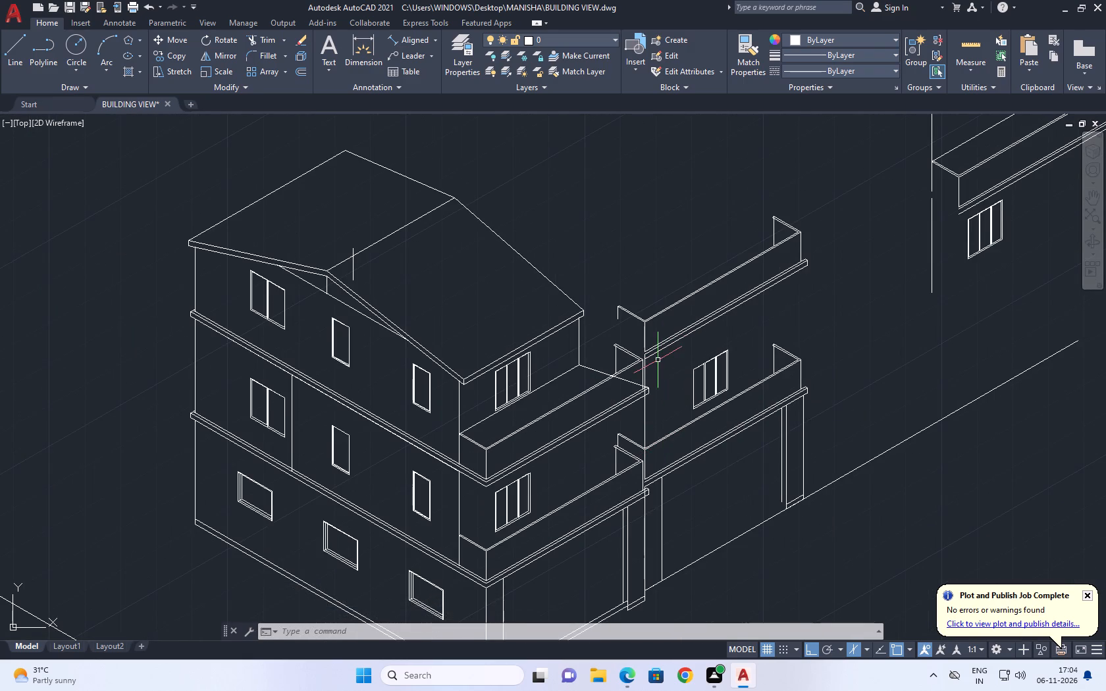
{"action": "scroll", "coordinate": [657, 359], "scroll_direction": "up", "scroll_amount": 1}
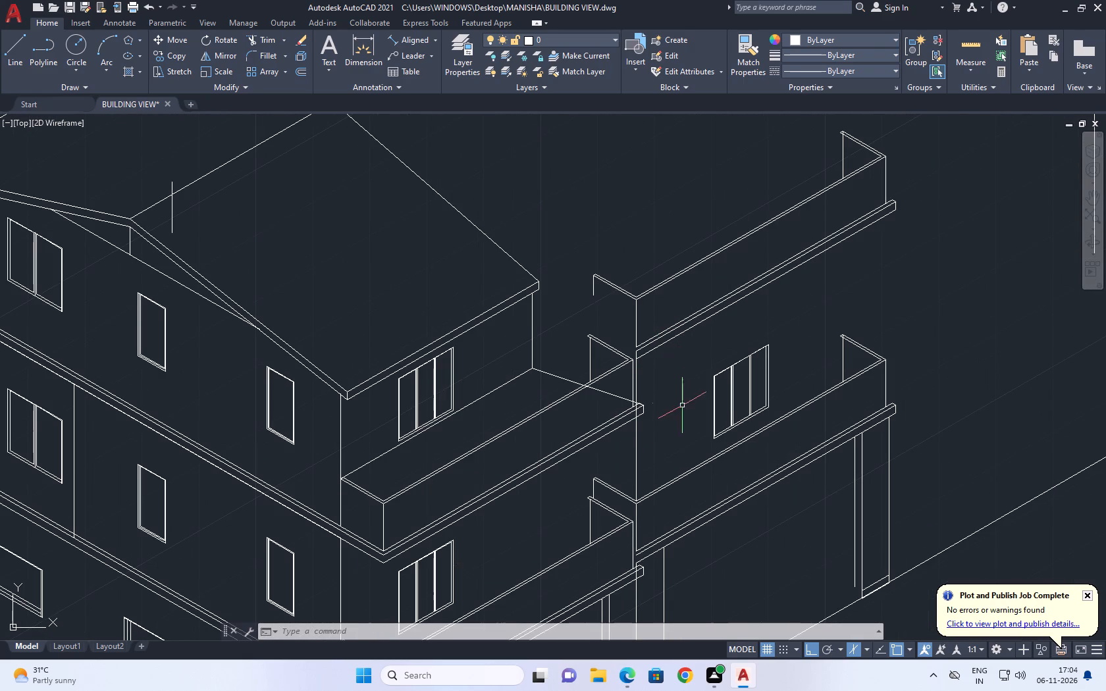
{"action": "left_click", "coordinate": [660, 359]}
{"action": "left_click", "coordinate": [663, 320]}
{"action": "left_click_drag", "start_coordinate": [681, 353], "coordinate": [681, 347]}
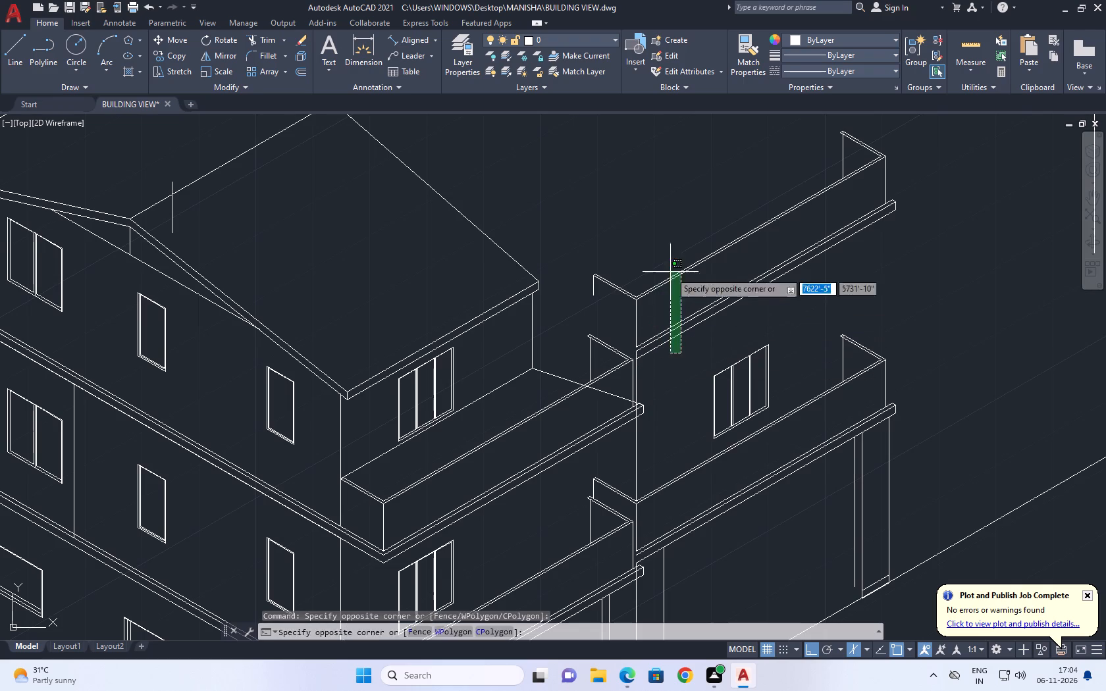
{"action": "left_click", "coordinate": [669, 265]}
{"action": "left_click", "coordinate": [583, 259]}
{"action": "left_click", "coordinate": [663, 320]}
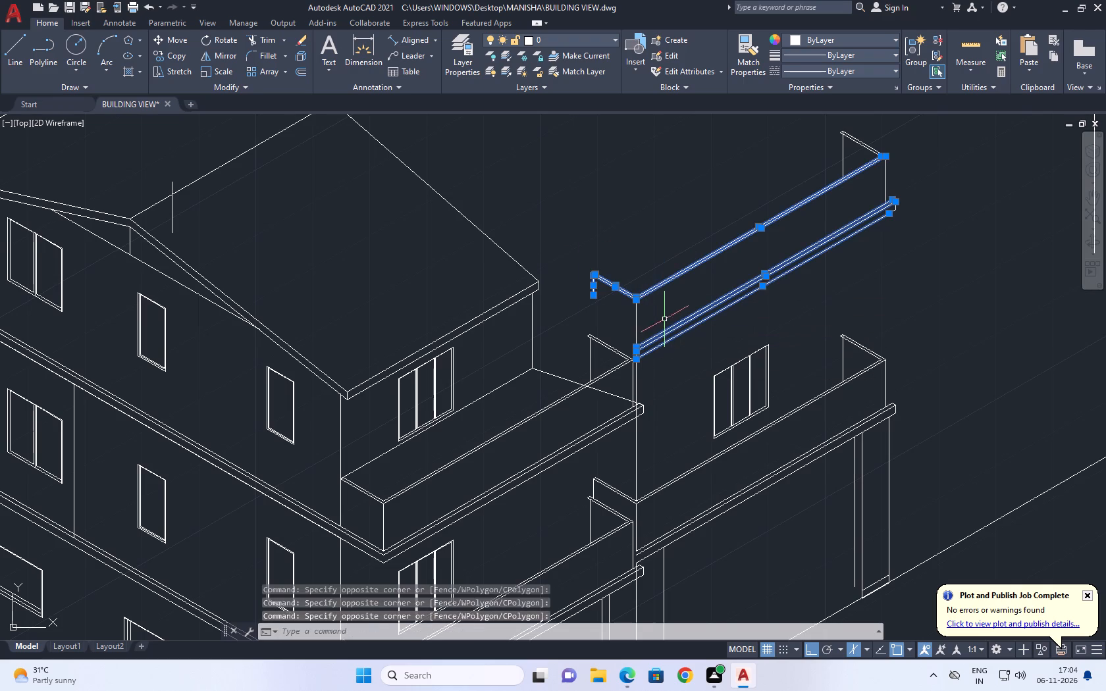
{"action": "middle_click_drag", "start_coordinate": [914, 263], "coordinate": [852, 288]}
{"action": "left_click", "coordinate": [749, 146]}
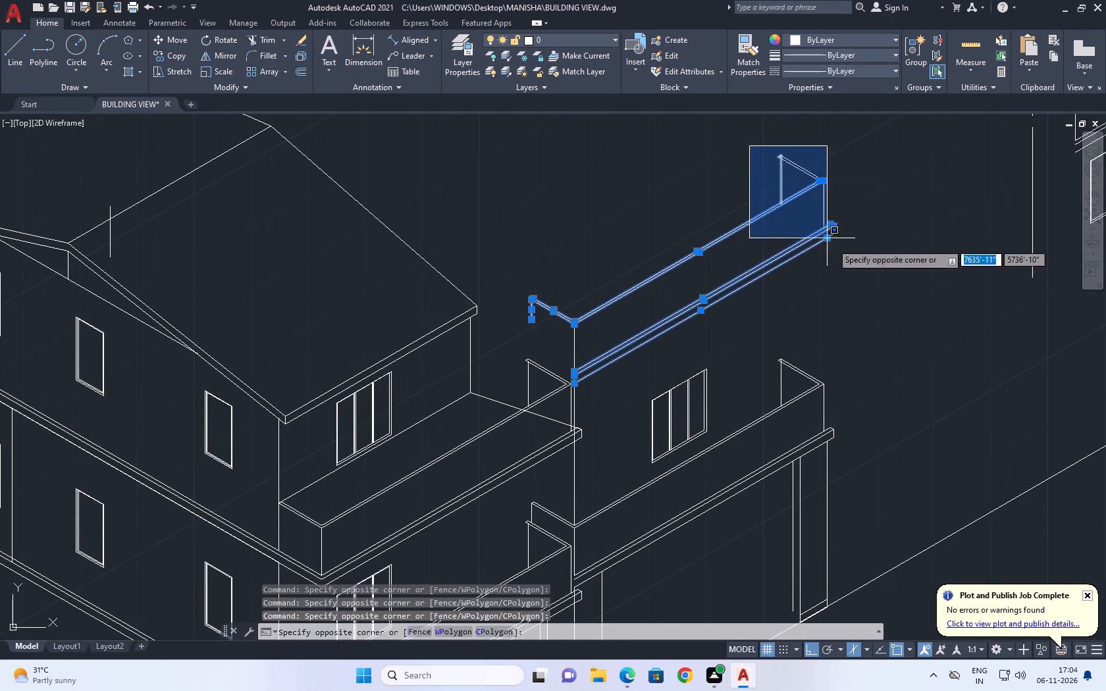
{"action": "left_click", "coordinate": [843, 257]}
{"action": "middle_click_drag", "start_coordinate": [712, 280], "coordinate": [741, 239]}
{"action": "key", "text": "m"}
{"action": "key", "text": "space"}
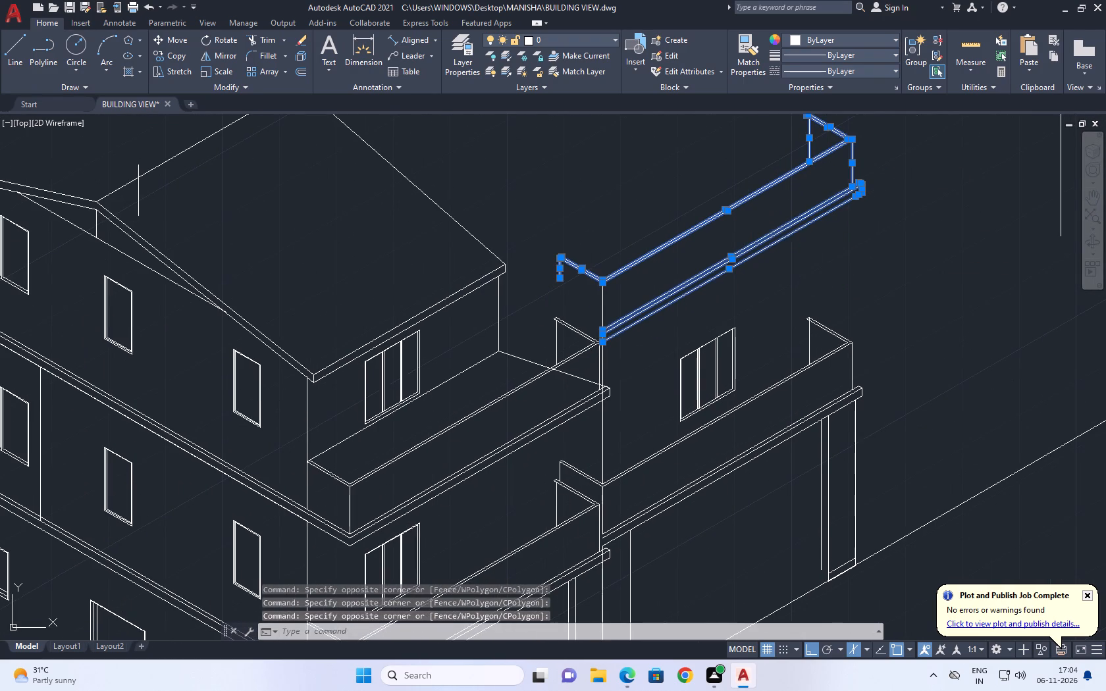
{"action": "scroll", "coordinate": [571, 281], "scroll_direction": "up", "scroll_amount": 2}
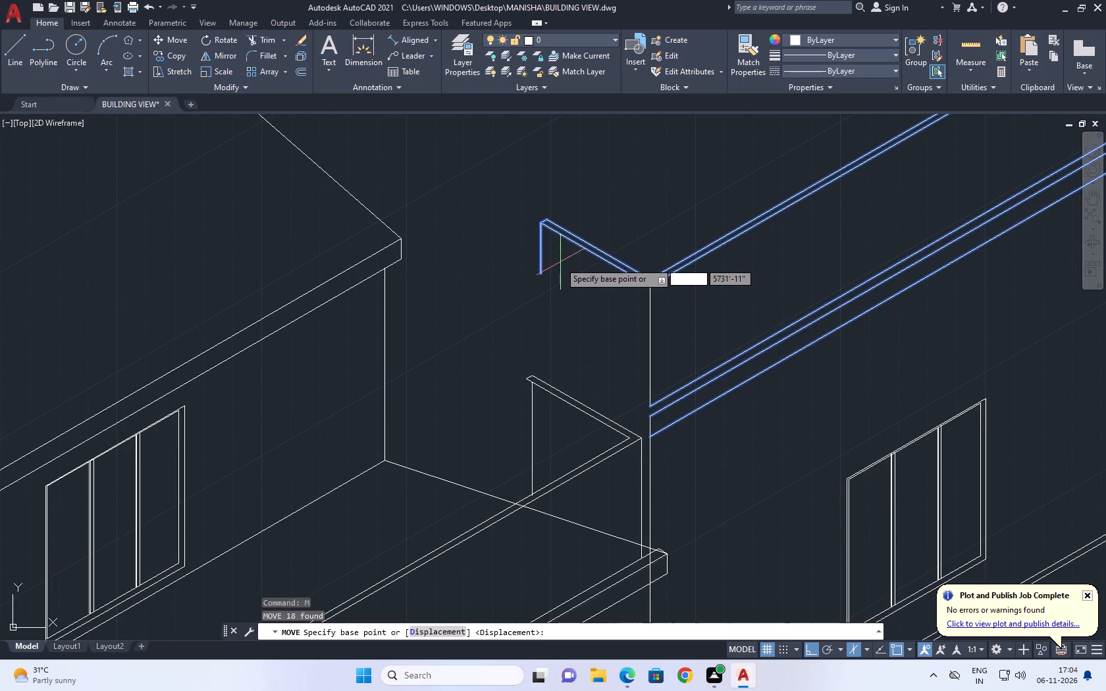
{"action": "left_click", "coordinate": [543, 270]}
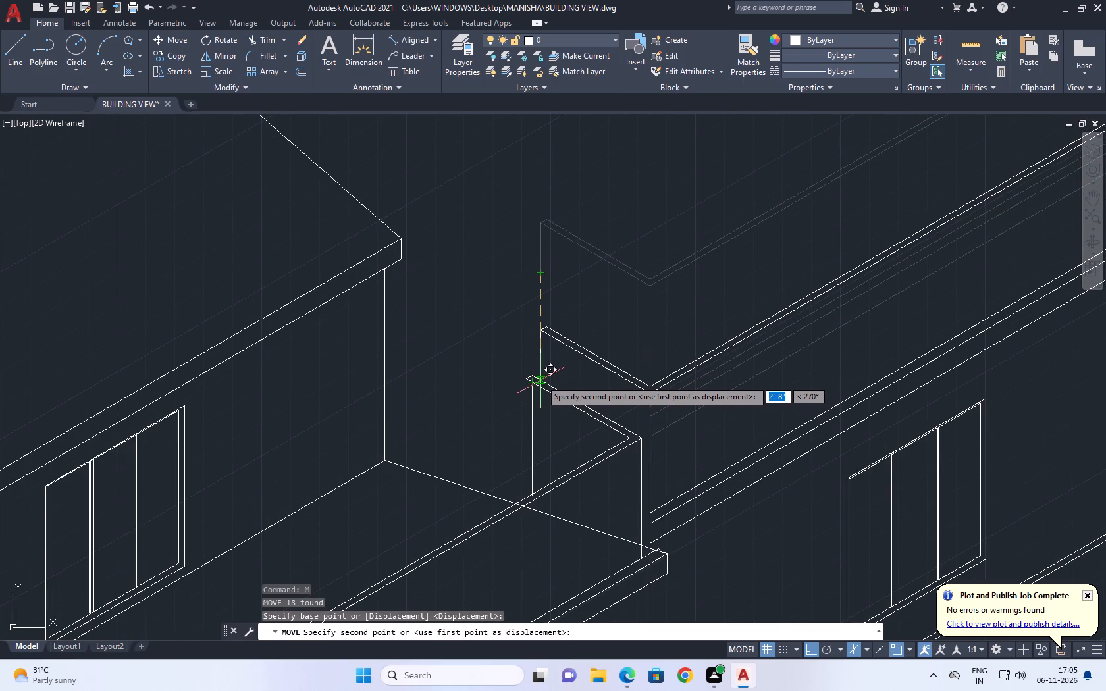
{"action": "scroll", "coordinate": [539, 378], "scroll_direction": "up", "scroll_amount": 4}
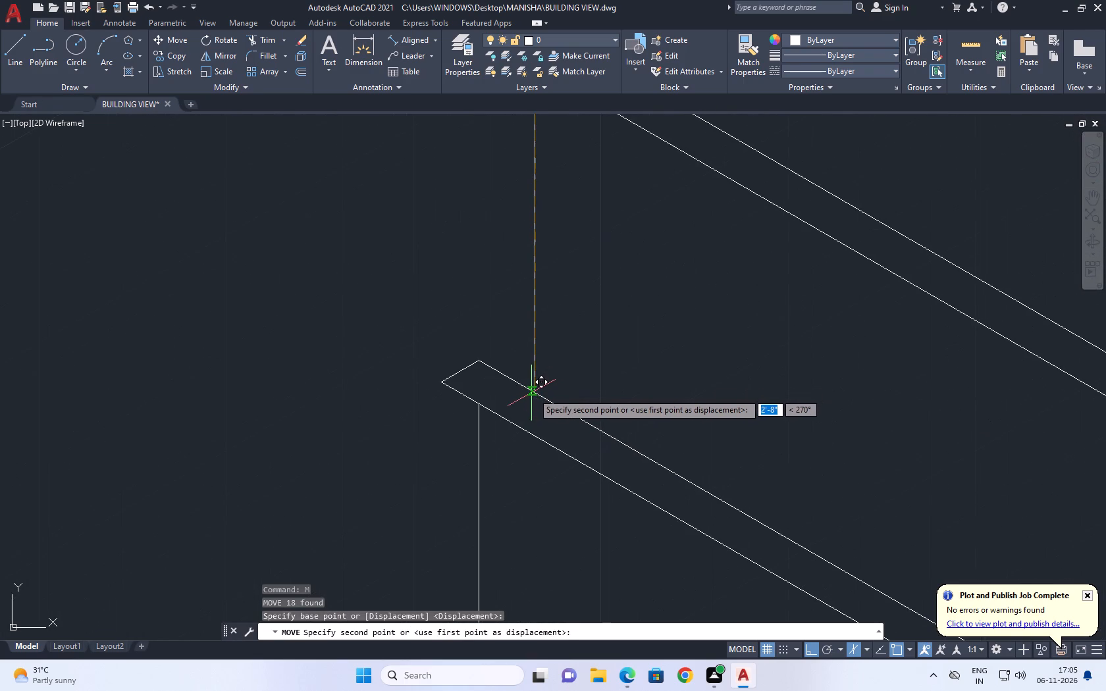
{"action": "left_click", "coordinate": [535, 392]}
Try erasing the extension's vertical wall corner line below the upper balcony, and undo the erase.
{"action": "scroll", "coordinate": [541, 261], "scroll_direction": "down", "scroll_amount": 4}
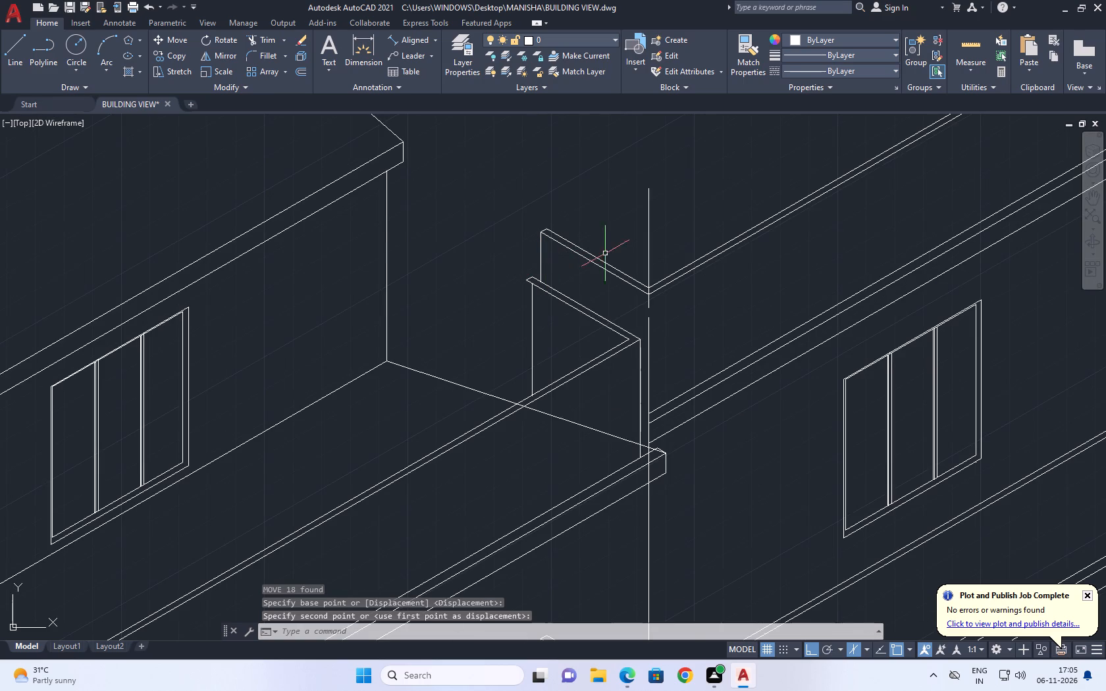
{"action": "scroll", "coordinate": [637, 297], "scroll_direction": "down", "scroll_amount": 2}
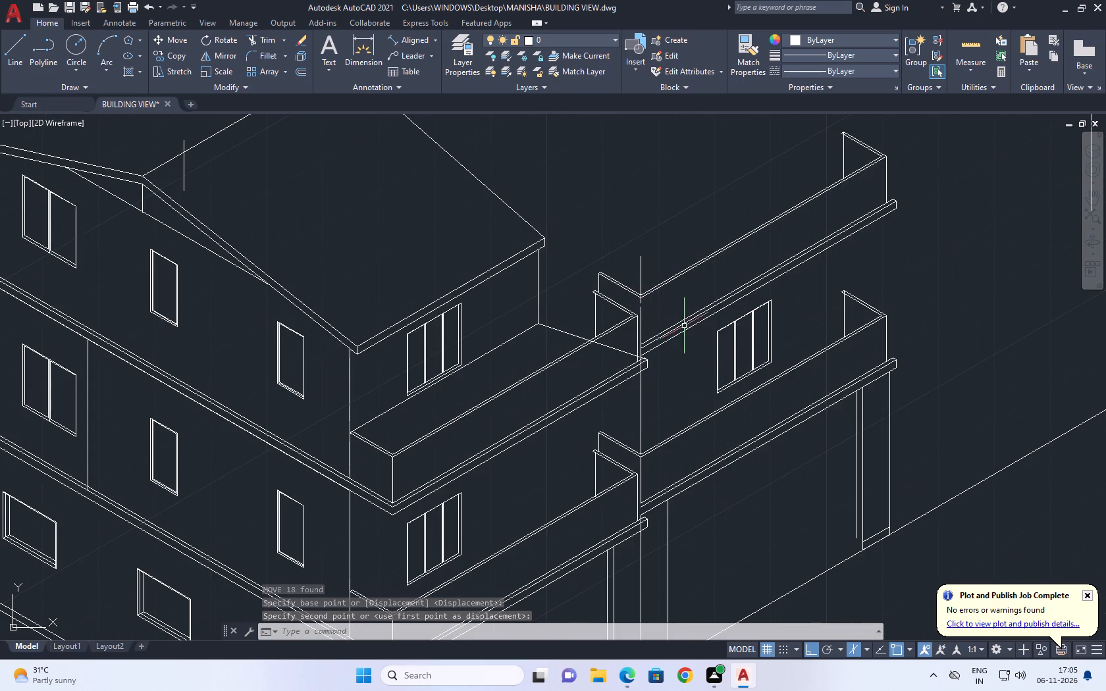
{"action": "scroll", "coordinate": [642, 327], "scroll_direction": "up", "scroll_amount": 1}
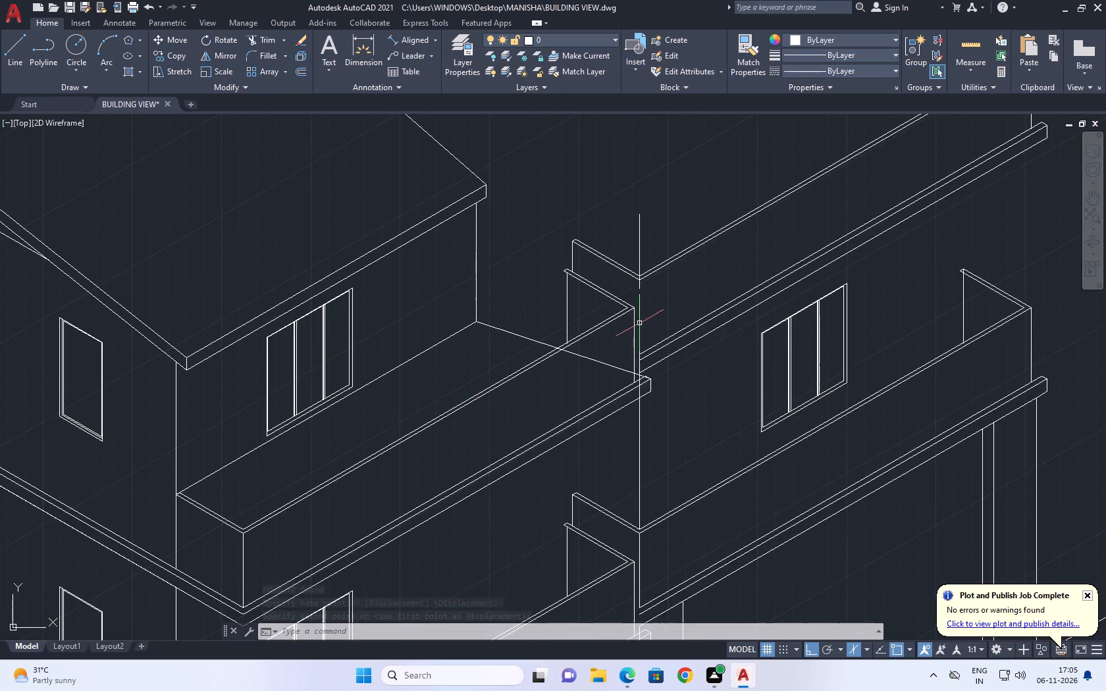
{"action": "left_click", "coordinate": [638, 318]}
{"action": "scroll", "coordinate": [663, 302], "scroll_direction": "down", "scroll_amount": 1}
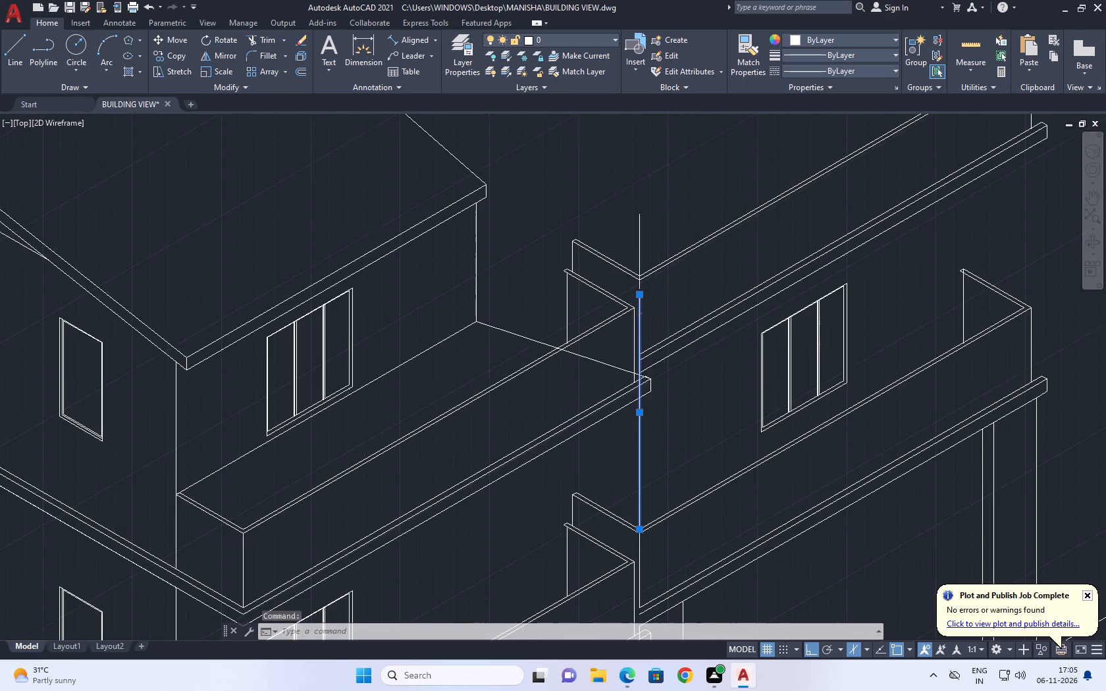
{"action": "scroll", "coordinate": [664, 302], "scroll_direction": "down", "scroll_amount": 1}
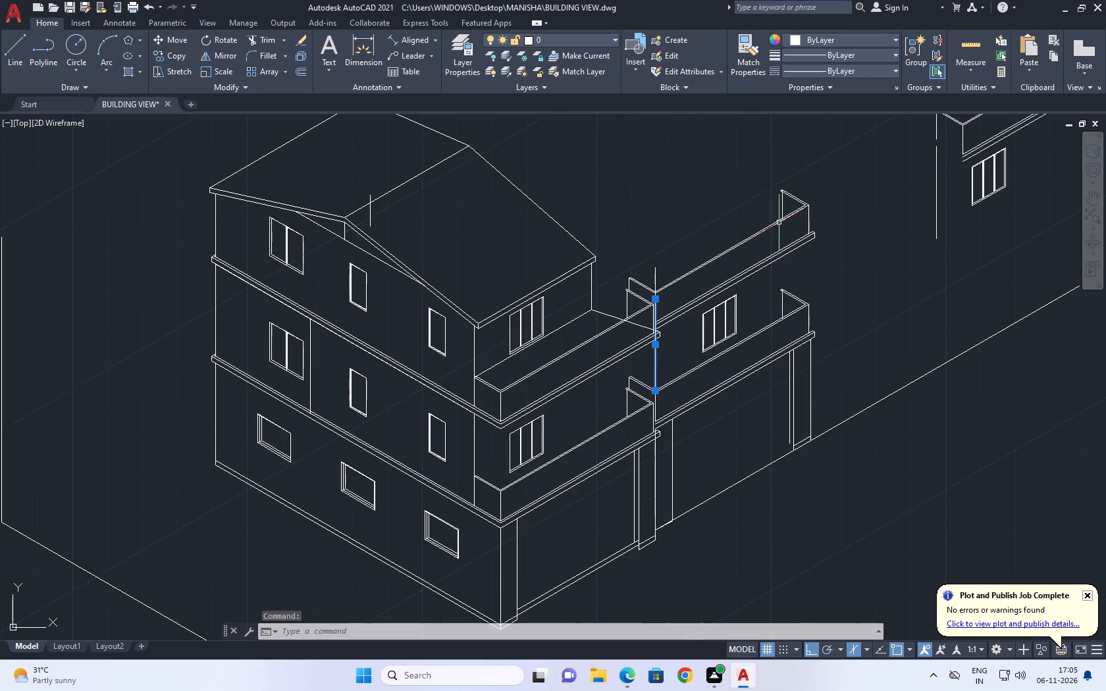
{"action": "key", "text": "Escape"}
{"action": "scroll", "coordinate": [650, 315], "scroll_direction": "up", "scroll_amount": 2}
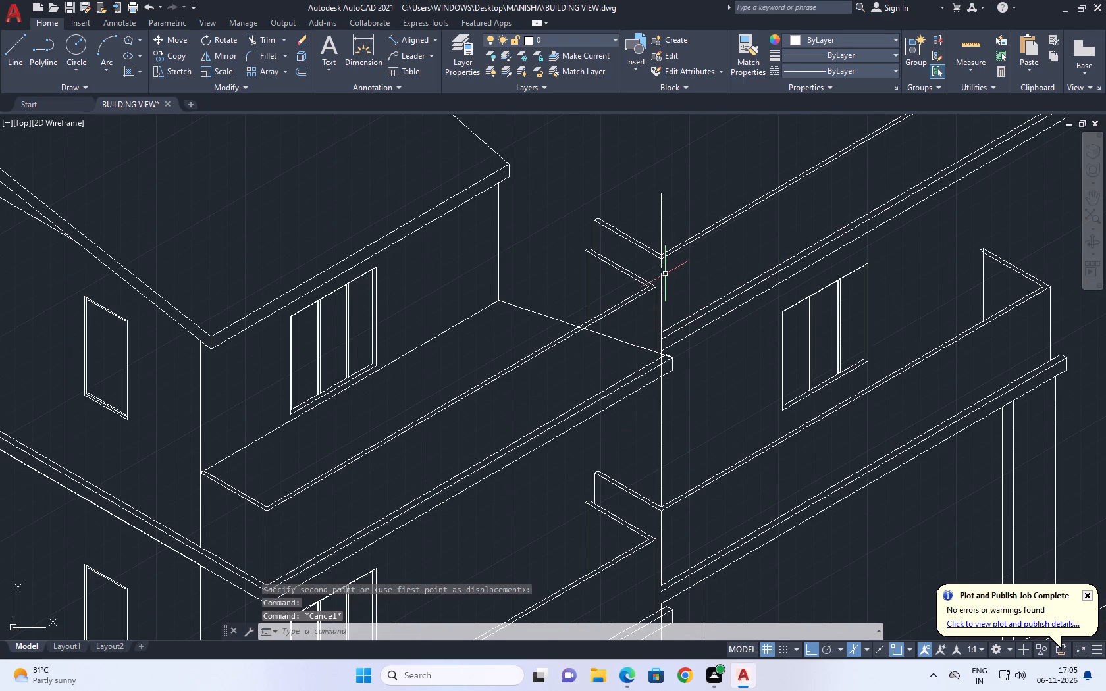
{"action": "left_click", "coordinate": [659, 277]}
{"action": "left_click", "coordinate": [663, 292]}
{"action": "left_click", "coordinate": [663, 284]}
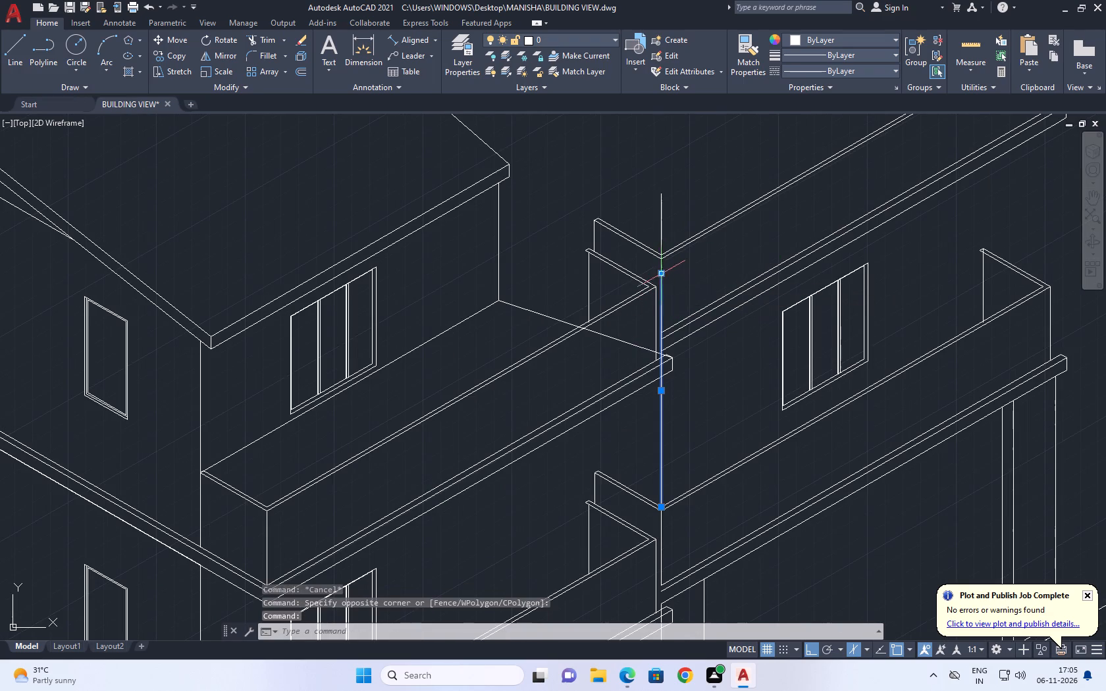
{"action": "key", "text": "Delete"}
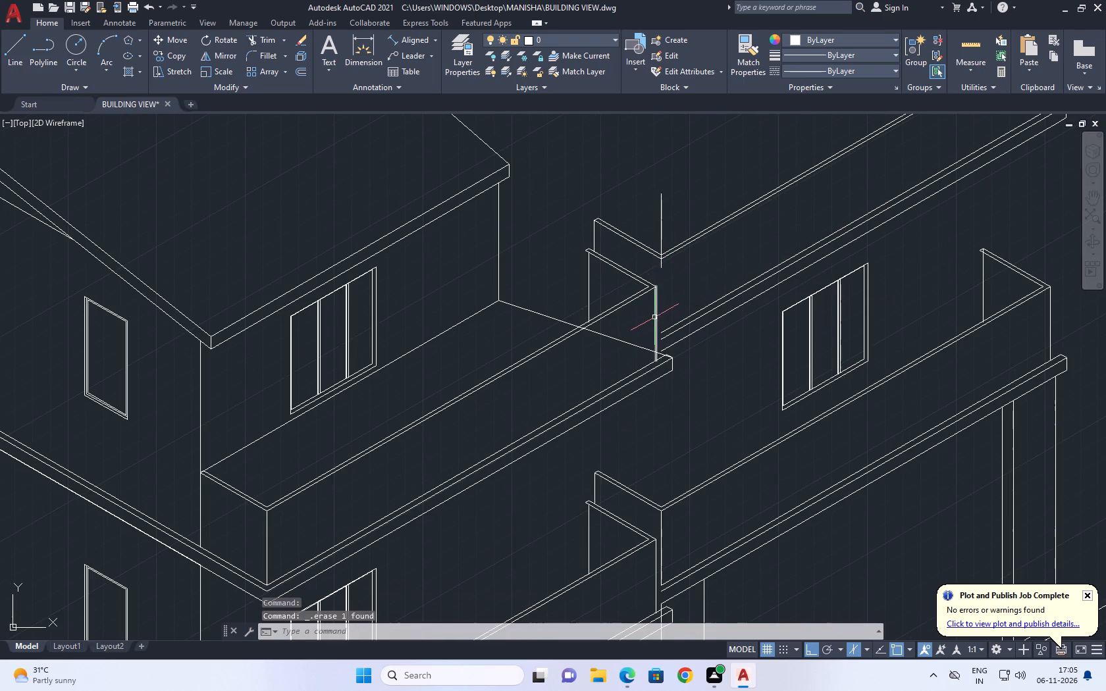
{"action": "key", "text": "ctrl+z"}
Trim the extension's wall corner line where it crosses the end of the main building's upper balcony slab.
{"action": "type", "text": "TR"}
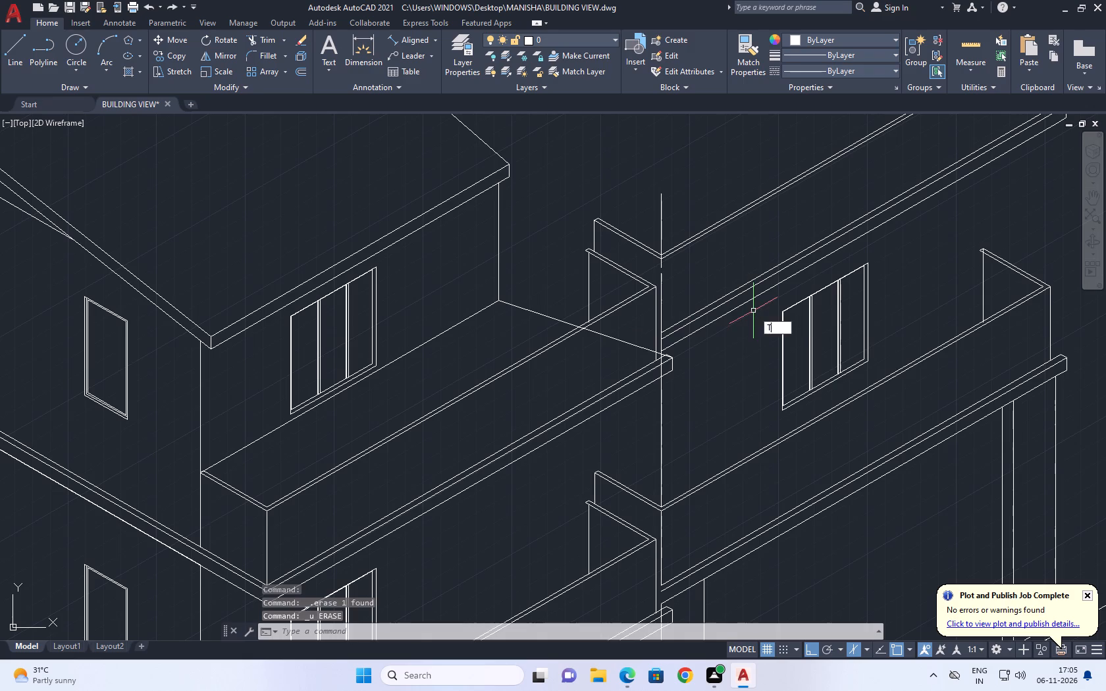
{"action": "key", "text": "space"}
{"action": "scroll", "coordinate": [649, 376], "scroll_direction": "up", "scroll_amount": 2}
{"action": "left_click_drag", "start_coordinate": [665, 371], "coordinate": [683, 371]}
{"action": "left_click", "coordinate": [691, 363]}
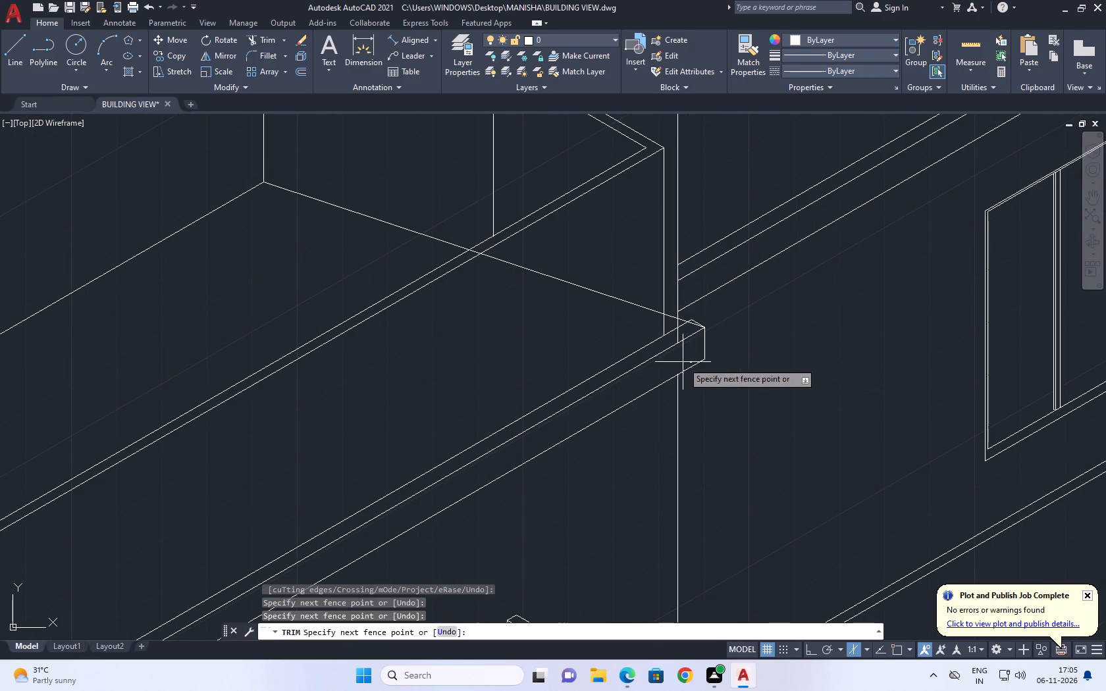
{"action": "left_click", "coordinate": [671, 368]}
{"action": "left_click", "coordinate": [676, 334]}
Trim the slab corner edges that project past the diagonal line at the end of the main building's upper balcony.
{"action": "scroll", "coordinate": [689, 323], "scroll_direction": "up", "scroll_amount": 4}
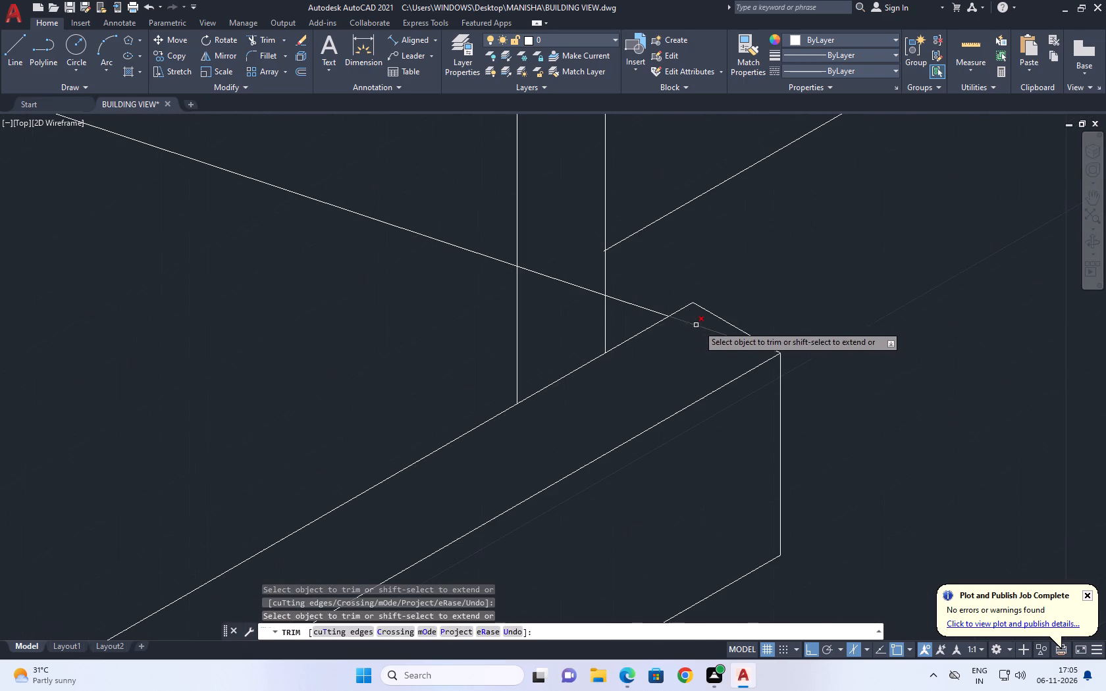
{"action": "left_click", "coordinate": [741, 333]}
{"action": "left_click", "coordinate": [684, 305]}
{"action": "left_click", "coordinate": [721, 311]}
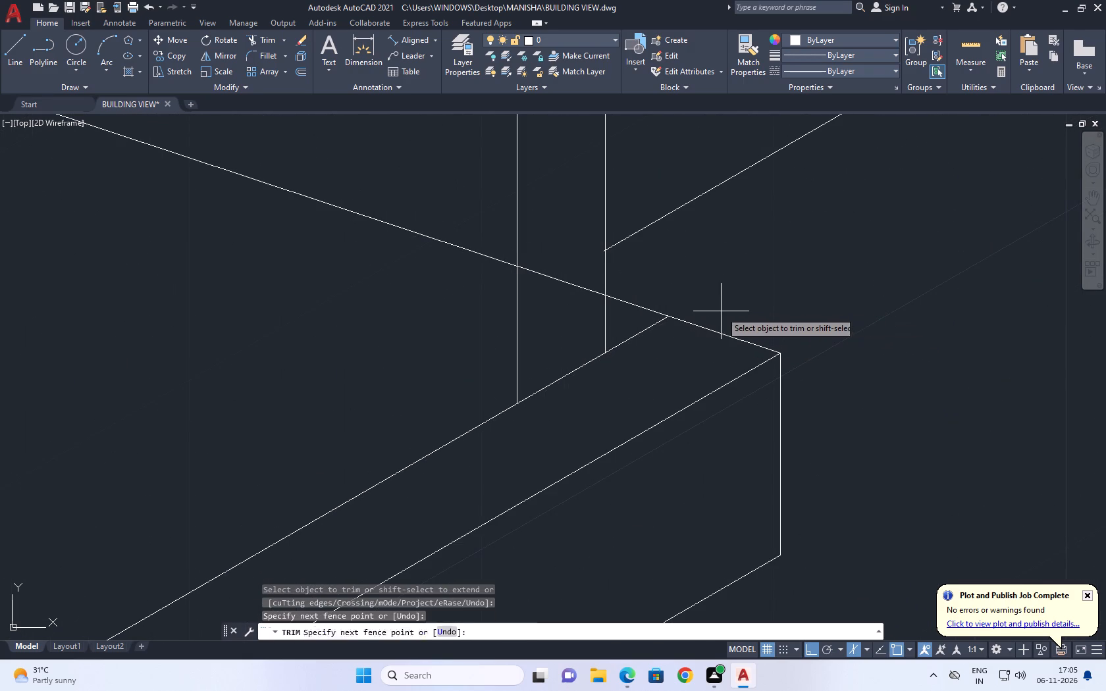
{"action": "scroll", "coordinate": [774, 329], "scroll_direction": "down", "scroll_amount": 1}
{"action": "left_click", "coordinate": [793, 327]}
{"action": "scroll", "coordinate": [836, 320], "scroll_direction": "down", "scroll_amount": 2}
{"action": "middle_click_drag", "start_coordinate": [883, 293], "coordinate": [866, 383]}
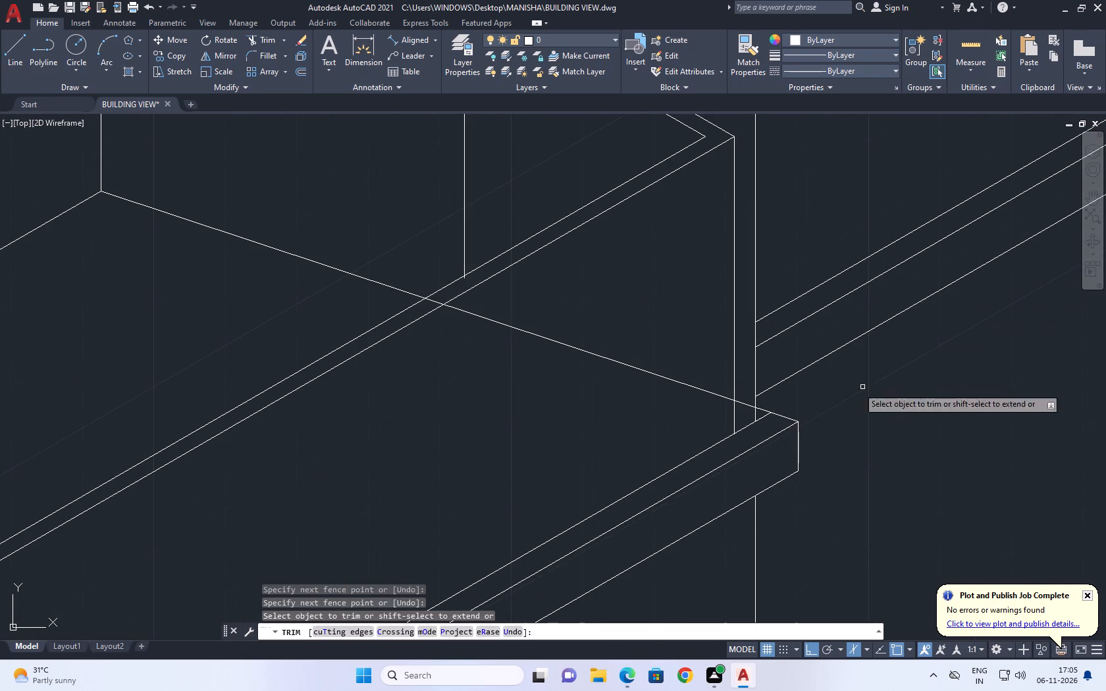
Trim the railing's end vertical and the wall corner line below the diagonal line at the main building's upper balcony.
{"action": "scroll", "coordinate": [755, 387], "scroll_direction": "down", "scroll_amount": 2}
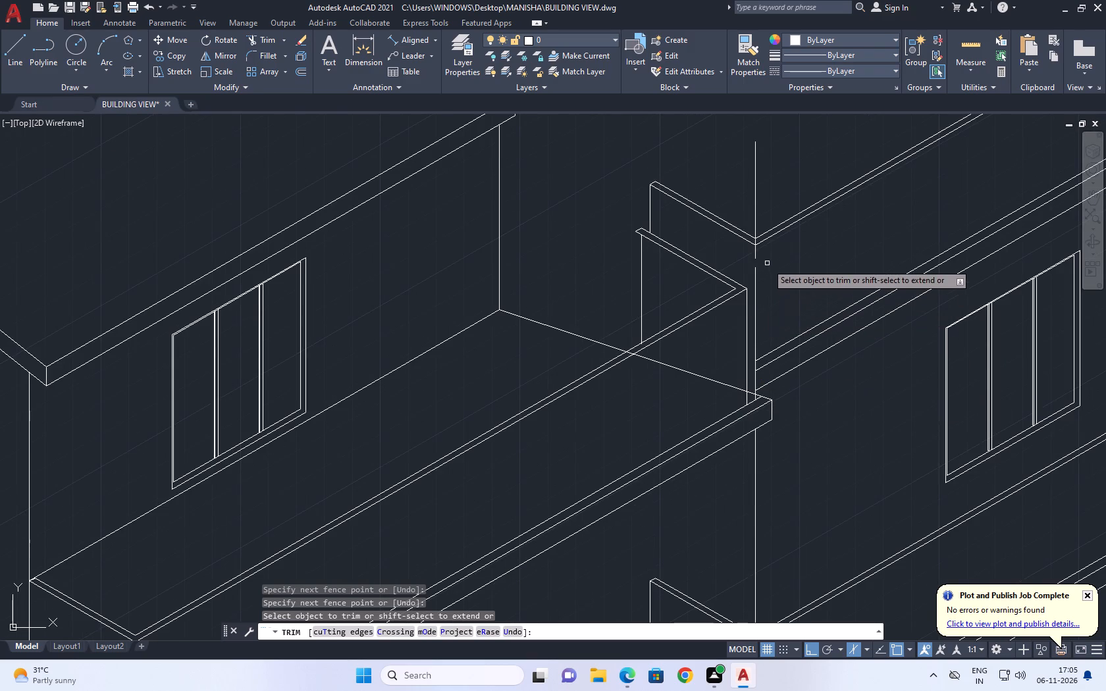
{"action": "middle_click_drag", "start_coordinate": [767, 294], "coordinate": [775, 387]}
{"action": "scroll", "coordinate": [756, 503], "scroll_direction": "up", "scroll_amount": 4}
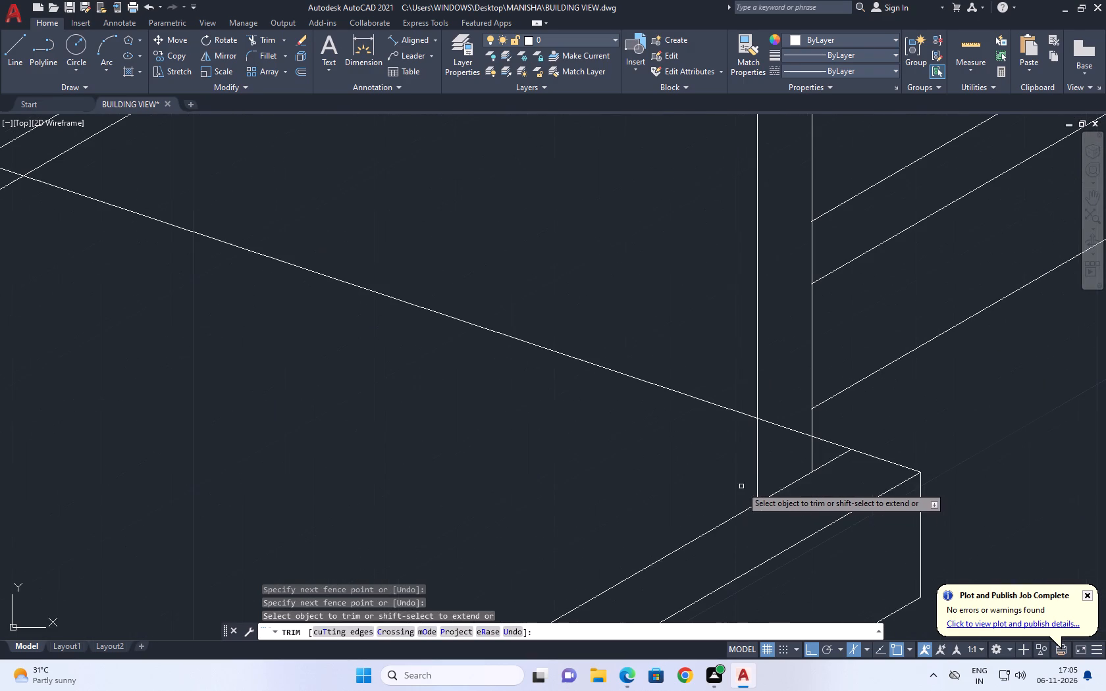
{"action": "left_click_drag", "start_coordinate": [733, 476], "coordinate": [754, 476]}
{"action": "left_click", "coordinate": [816, 449]}
{"action": "scroll", "coordinate": [811, 460], "scroll_direction": "down", "scroll_amount": 4}
{"action": "key", "text": "Escape"}
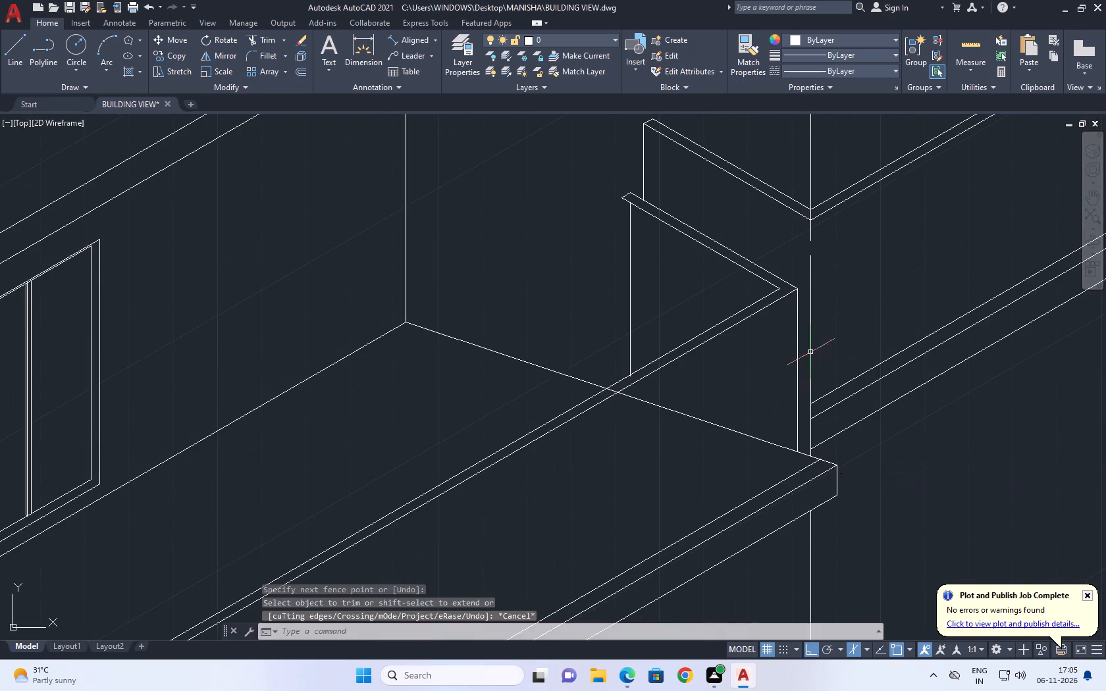
Extend the extension's wall corner line up to the front corner of its upper balcony railing.
{"action": "scroll", "coordinate": [806, 332], "scroll_direction": "down", "scroll_amount": 2}
{"action": "middle_click_drag", "start_coordinate": [835, 278], "coordinate": [808, 358]}
{"action": "type", "text": "EX"}
{"action": "key", "text": "space"}
{"action": "left_click", "coordinate": [779, 388]}
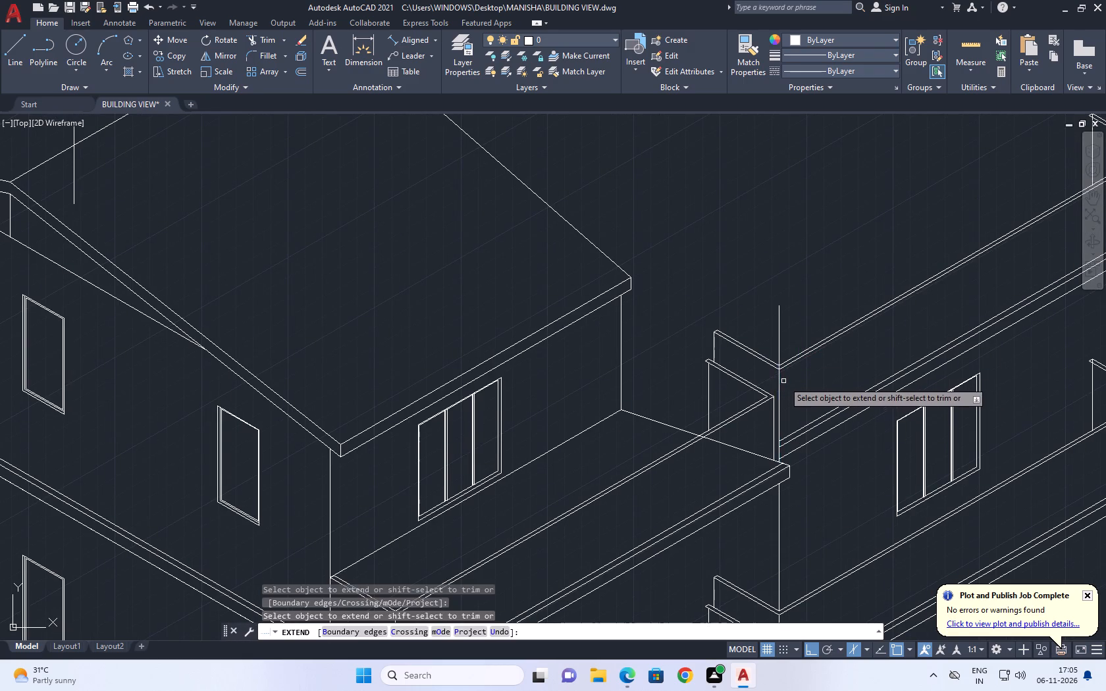
{"action": "scroll", "coordinate": [783, 380], "scroll_direction": "up", "scroll_amount": 2}
{"action": "key", "text": "Escape"}
Erase the surplus vertical line that rises above the extension's upper balcony railing corner.
{"action": "left_click", "coordinate": [762, 312]}
{"action": "left_click_drag", "start_coordinate": [776, 415], "coordinate": [798, 422]}
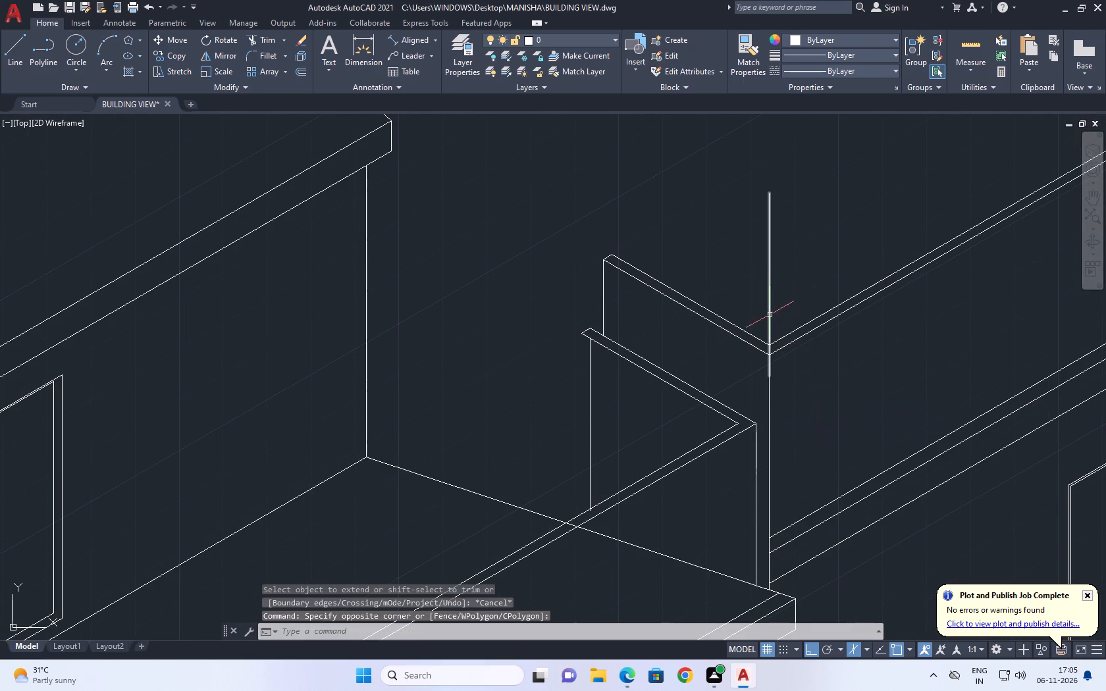
{"action": "left_click", "coordinate": [748, 310]}
{"action": "left_click_drag", "start_coordinate": [795, 403], "coordinate": [797, 417]}
{"action": "scroll", "coordinate": [722, 309], "scroll_direction": "down", "scroll_amount": 2}
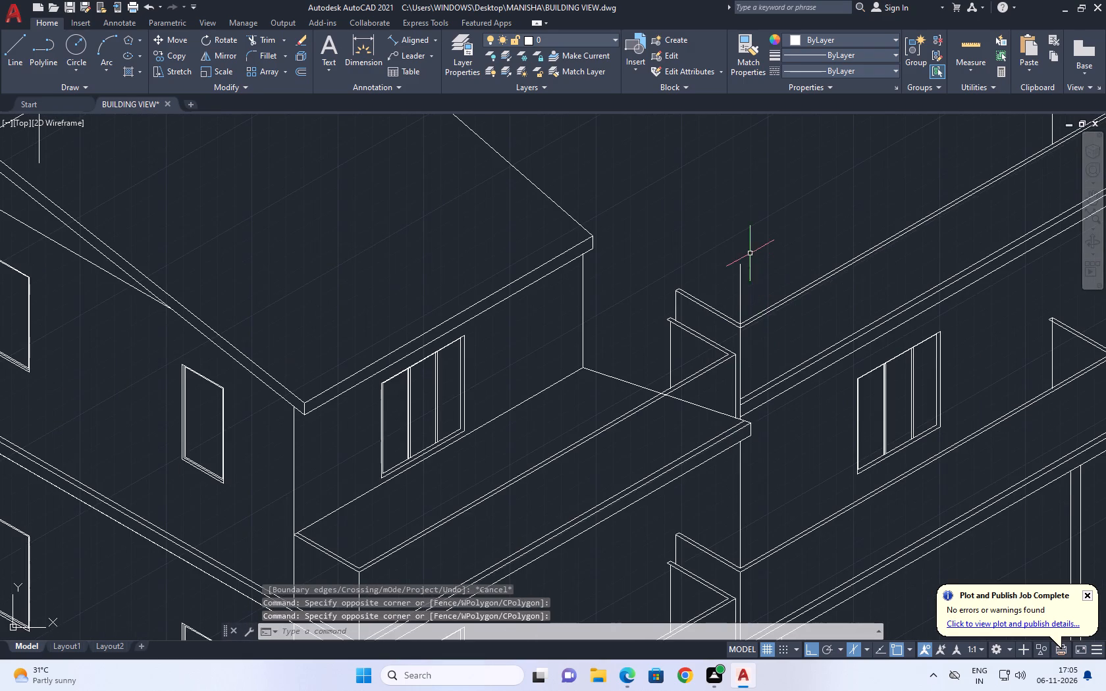
{"action": "left_click", "coordinate": [749, 252]}
{"action": "left_click", "coordinate": [738, 277]}
{"action": "right_click", "coordinate": [747, 250]}
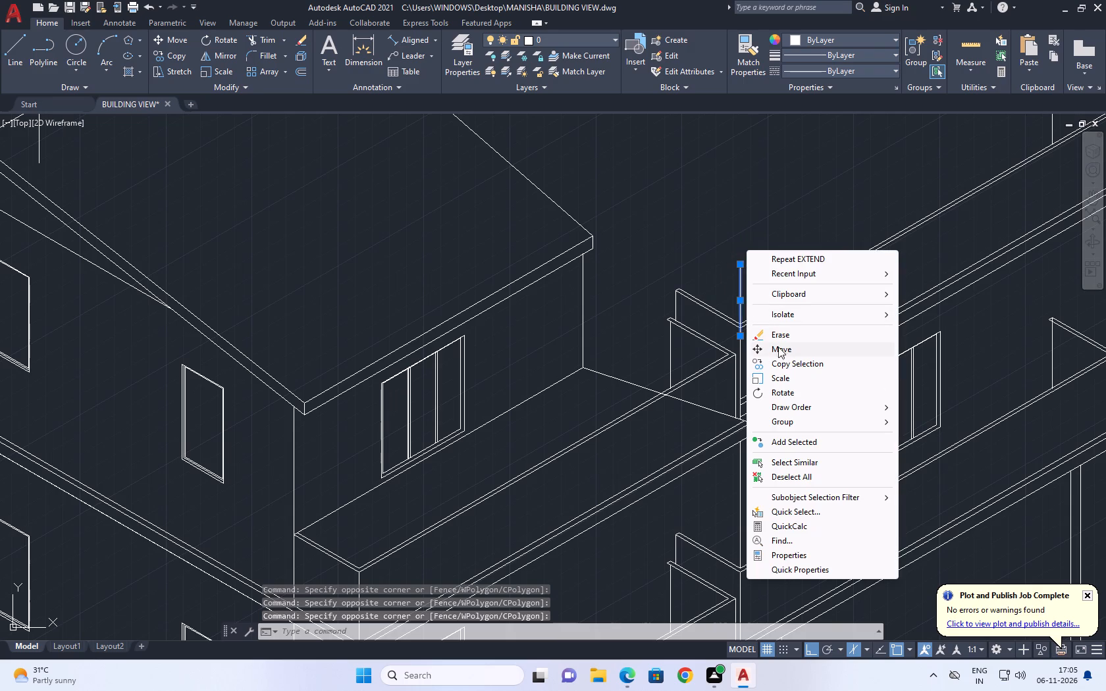
{"action": "left_click", "coordinate": [786, 336]}
Examine the extension's upper balcony from its far end to its junction with the main building.
{"action": "scroll", "coordinate": [647, 352], "scroll_direction": "down", "scroll_amount": 2}
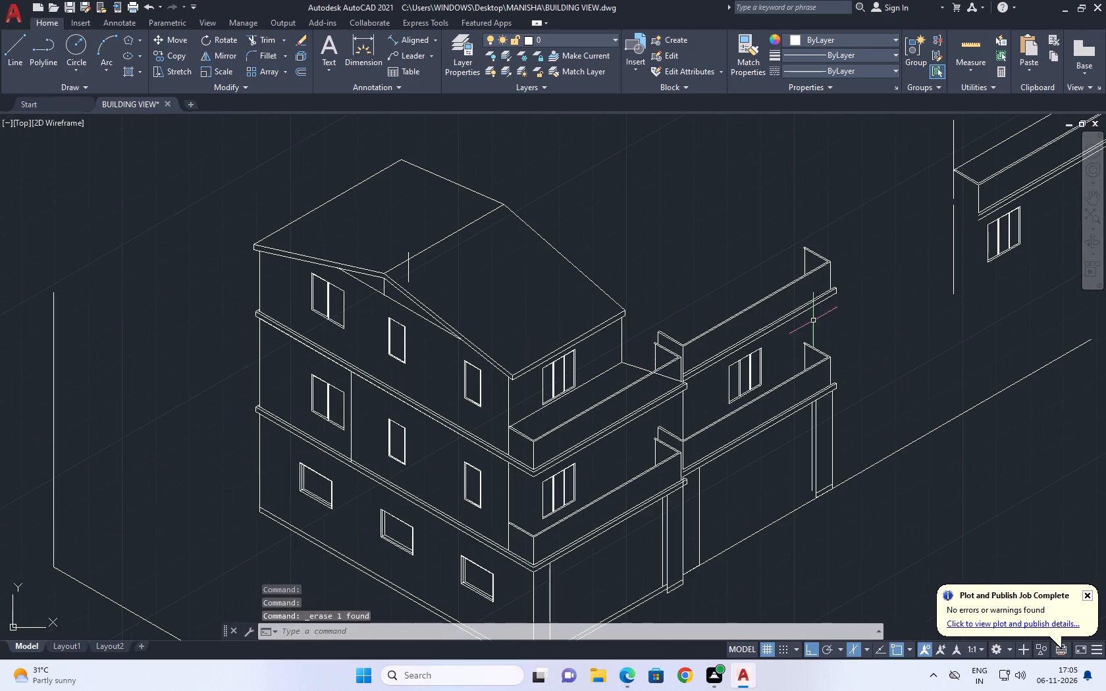
{"action": "middle_click_drag", "start_coordinate": [845, 292], "coordinate": [814, 325]}
{"action": "scroll", "coordinate": [797, 303], "scroll_direction": "up", "scroll_amount": 3}
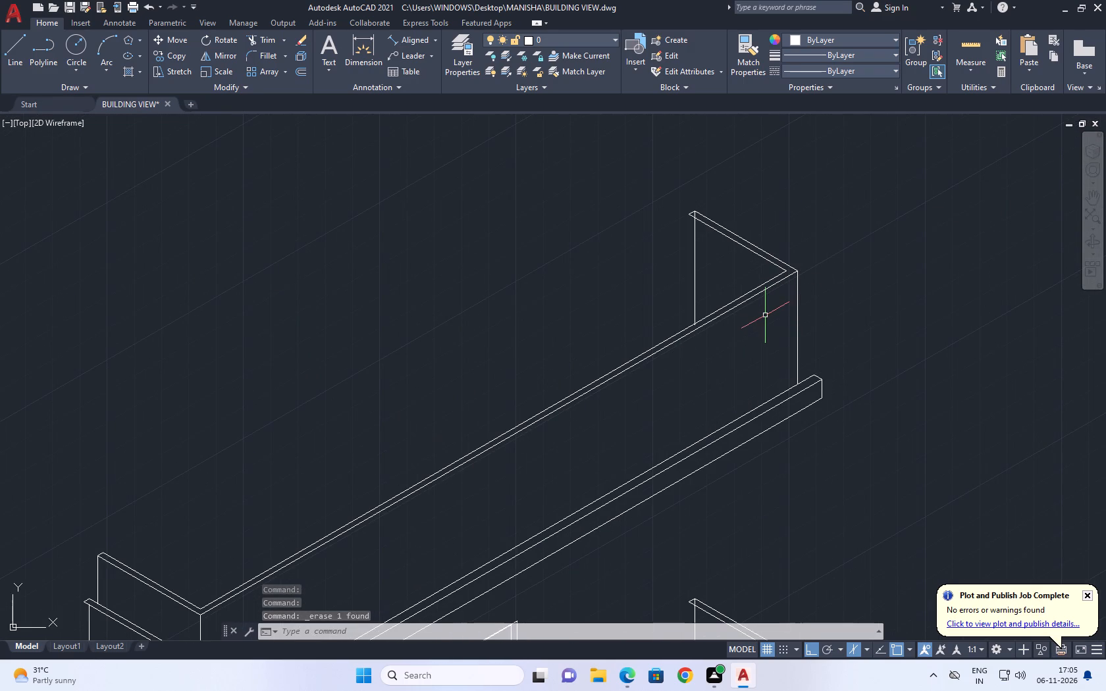
{"action": "scroll", "coordinate": [766, 320], "scroll_direction": "down", "scroll_amount": 1}
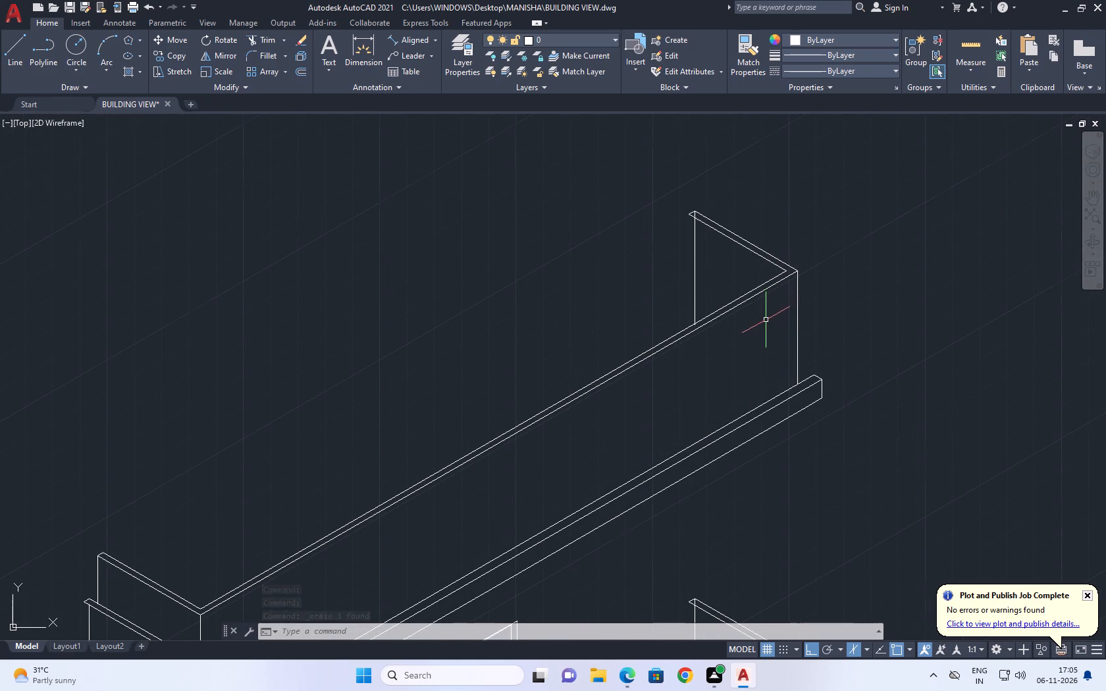
{"action": "scroll", "coordinate": [767, 322], "scroll_direction": "down", "scroll_amount": 3}
{"action": "scroll", "coordinate": [704, 348], "scroll_direction": "up", "scroll_amount": 4}
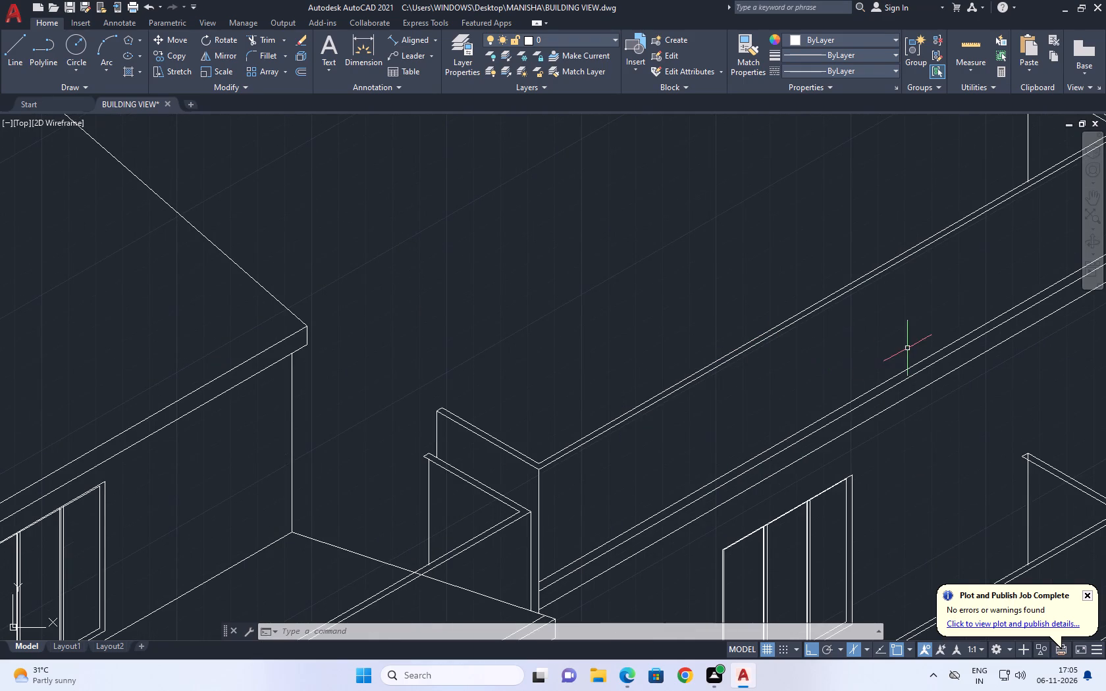
{"action": "scroll", "coordinate": [681, 400], "scroll_direction": "up", "scroll_amount": 1}
{"action": "scroll", "coordinate": [662, 408], "scroll_direction": "down", "scroll_amount": 4}
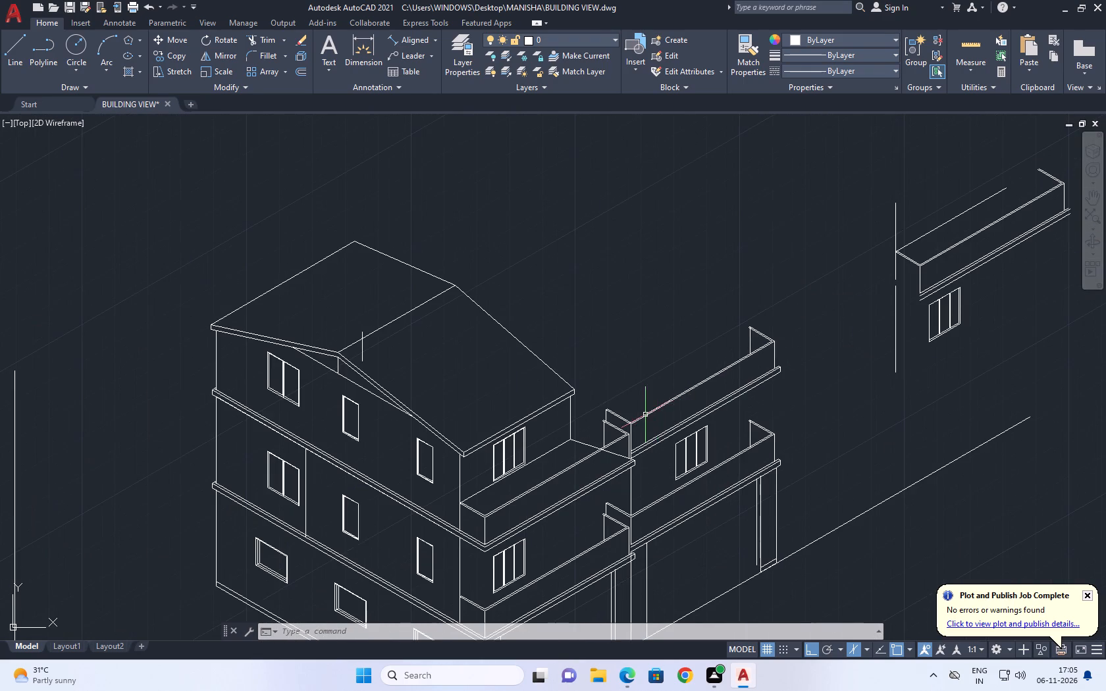
Examine the extension's upper balcony railing and its junction with the main building's top floor.
{"action": "scroll", "coordinate": [666, 407], "scroll_direction": "up", "scroll_amount": 6}
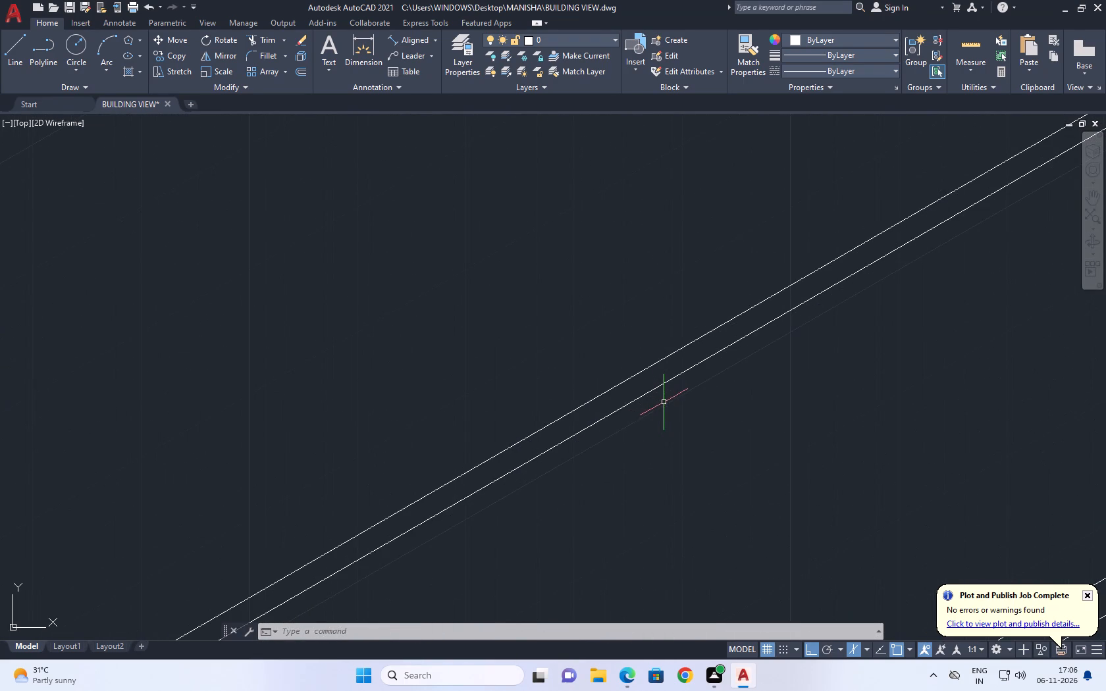
{"action": "left_click", "coordinate": [664, 402]}
{"action": "right_click", "coordinate": [684, 426]}
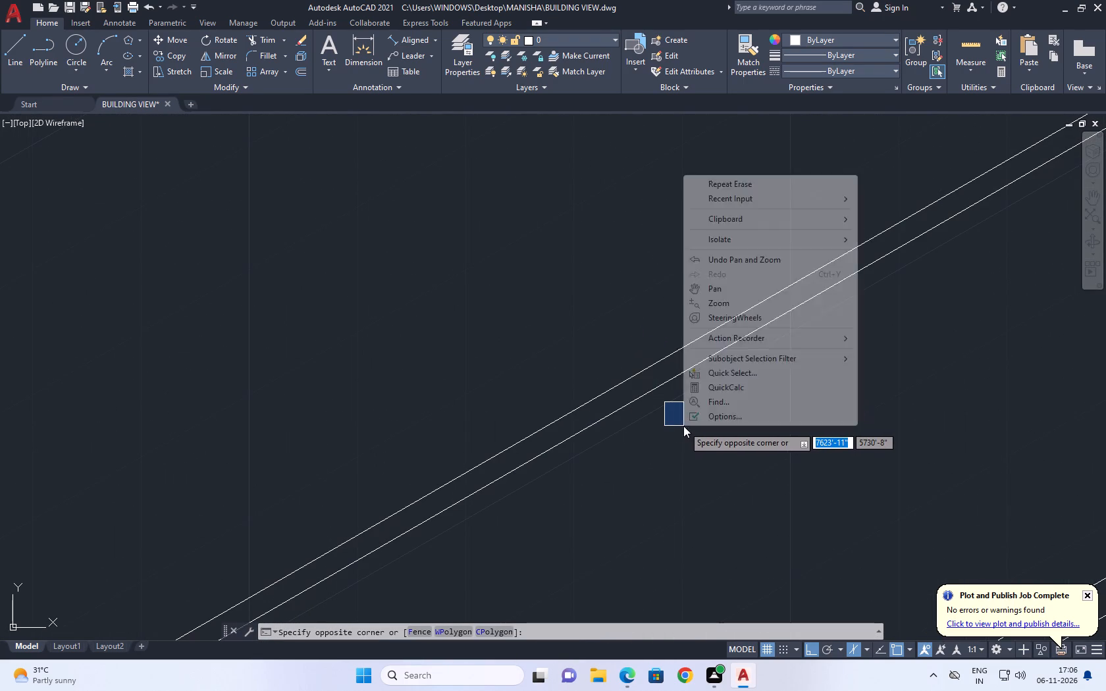
{"action": "left_click", "coordinate": [657, 434]}
{"action": "left_click", "coordinate": [651, 436]}
{"action": "scroll", "coordinate": [631, 421], "scroll_direction": "down", "scroll_amount": 1}
{"action": "left_click", "coordinate": [633, 425]}
{"action": "scroll", "coordinate": [632, 432], "scroll_direction": "down", "scroll_amount": 3}
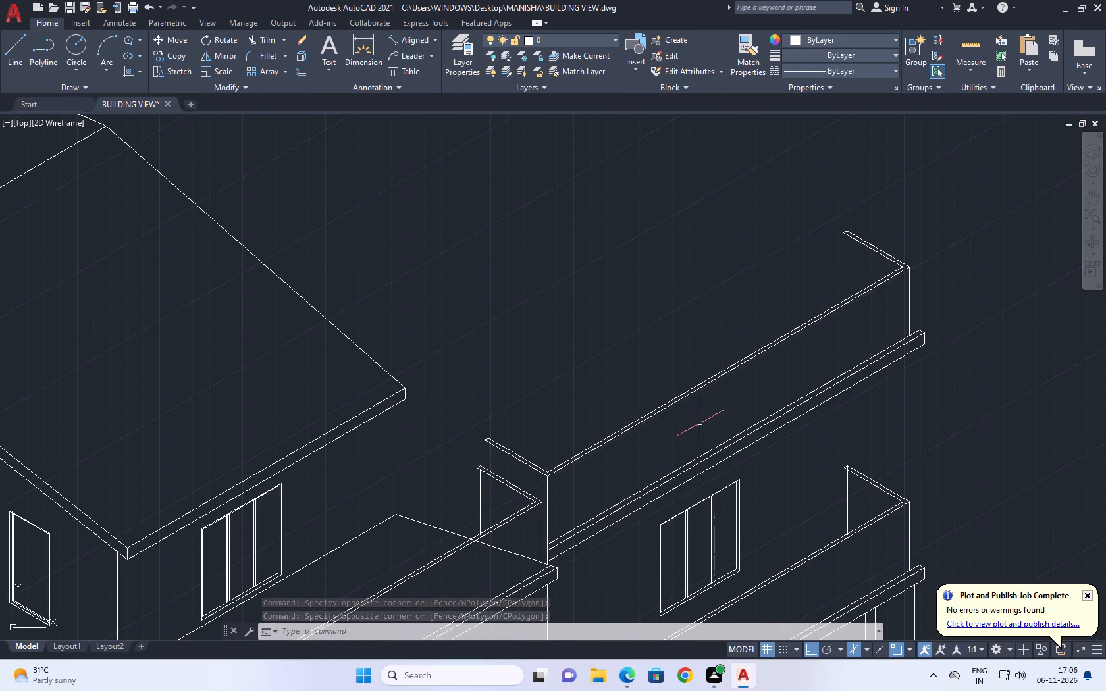
{"action": "scroll", "coordinate": [660, 428], "scroll_direction": "up", "scroll_amount": 1}
{"action": "scroll", "coordinate": [606, 443], "scroll_direction": "down", "scroll_amount": 1}
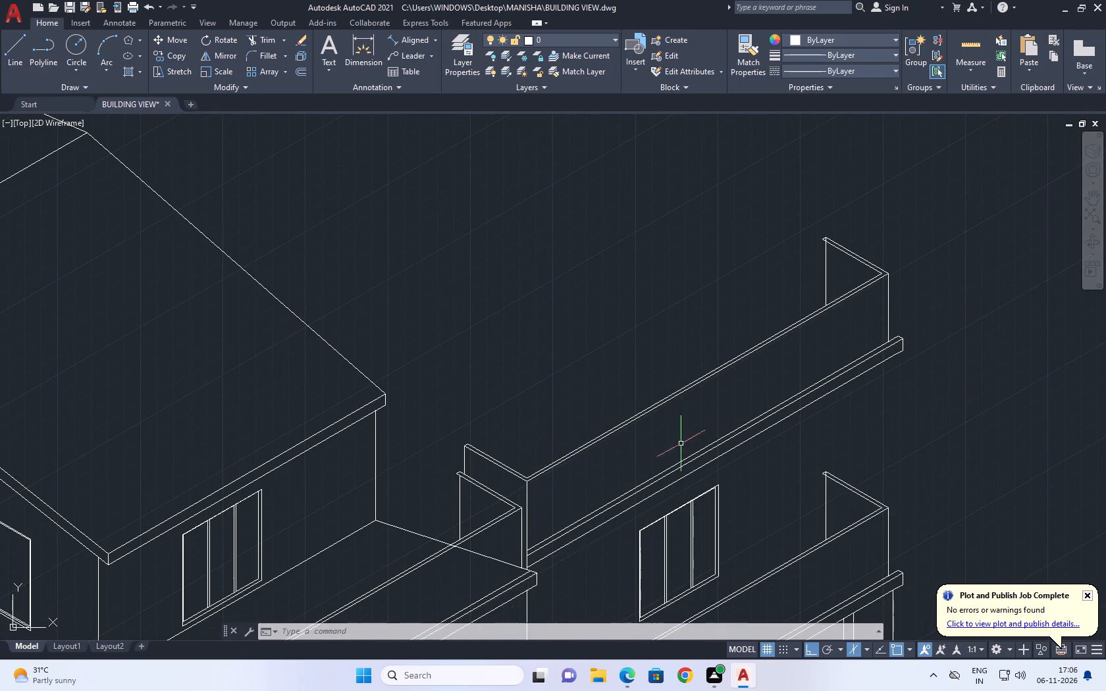
{"action": "middle_click_drag", "start_coordinate": [724, 473], "coordinate": [760, 456]}
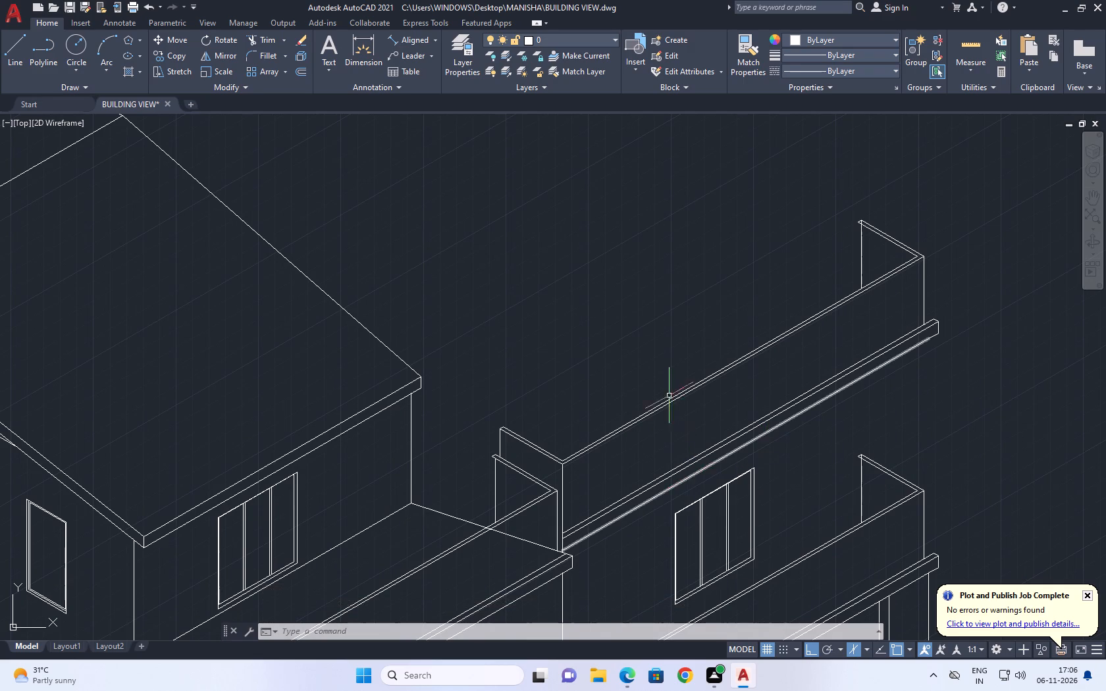
{"action": "middle_click_drag", "start_coordinate": [665, 336], "coordinate": [673, 369]}
{"action": "scroll", "coordinate": [673, 369], "scroll_direction": "up", "scroll_amount": 1}
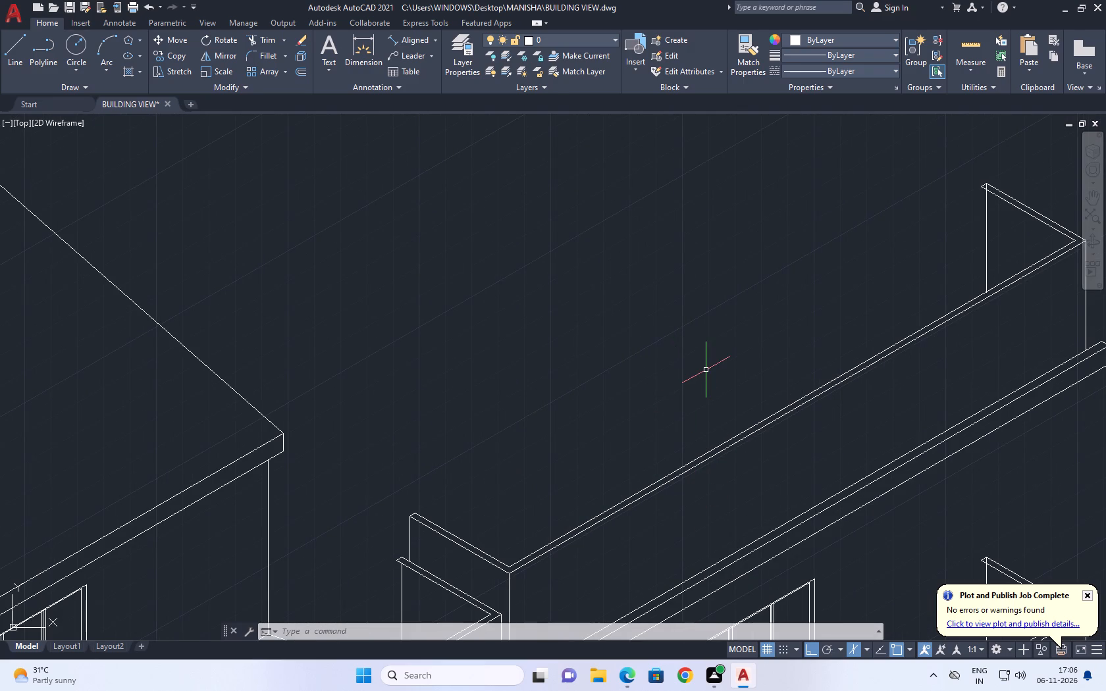
{"action": "scroll", "coordinate": [706, 370], "scroll_direction": "down", "scroll_amount": 3}
{"action": "scroll", "coordinate": [584, 417], "scroll_direction": "up", "scroll_amount": 2}
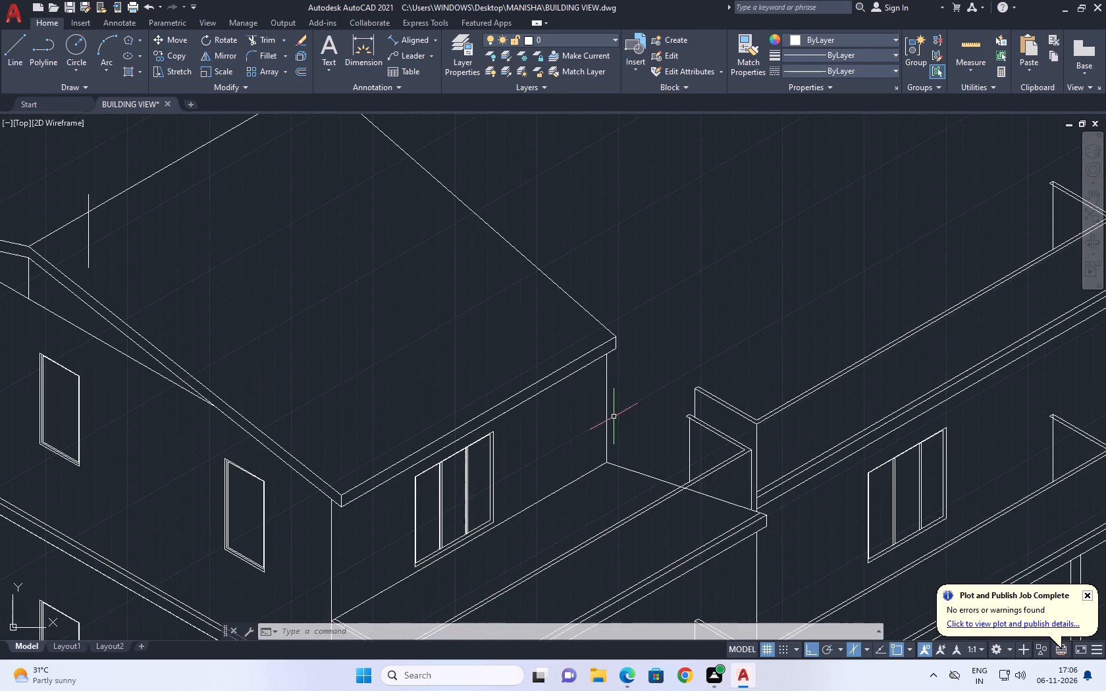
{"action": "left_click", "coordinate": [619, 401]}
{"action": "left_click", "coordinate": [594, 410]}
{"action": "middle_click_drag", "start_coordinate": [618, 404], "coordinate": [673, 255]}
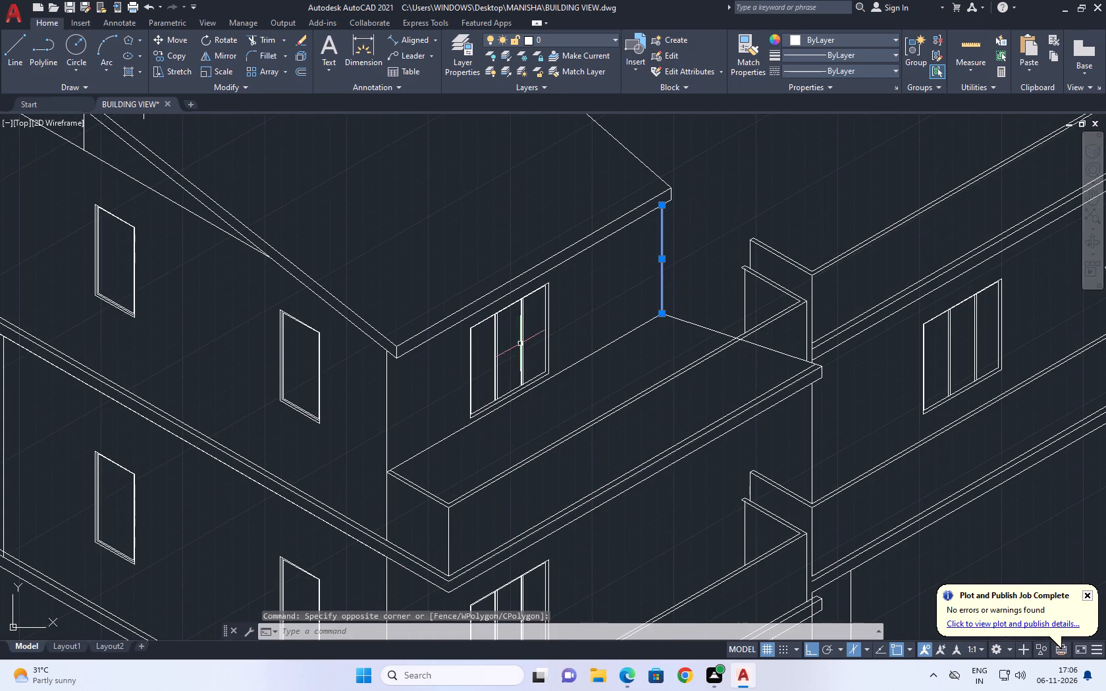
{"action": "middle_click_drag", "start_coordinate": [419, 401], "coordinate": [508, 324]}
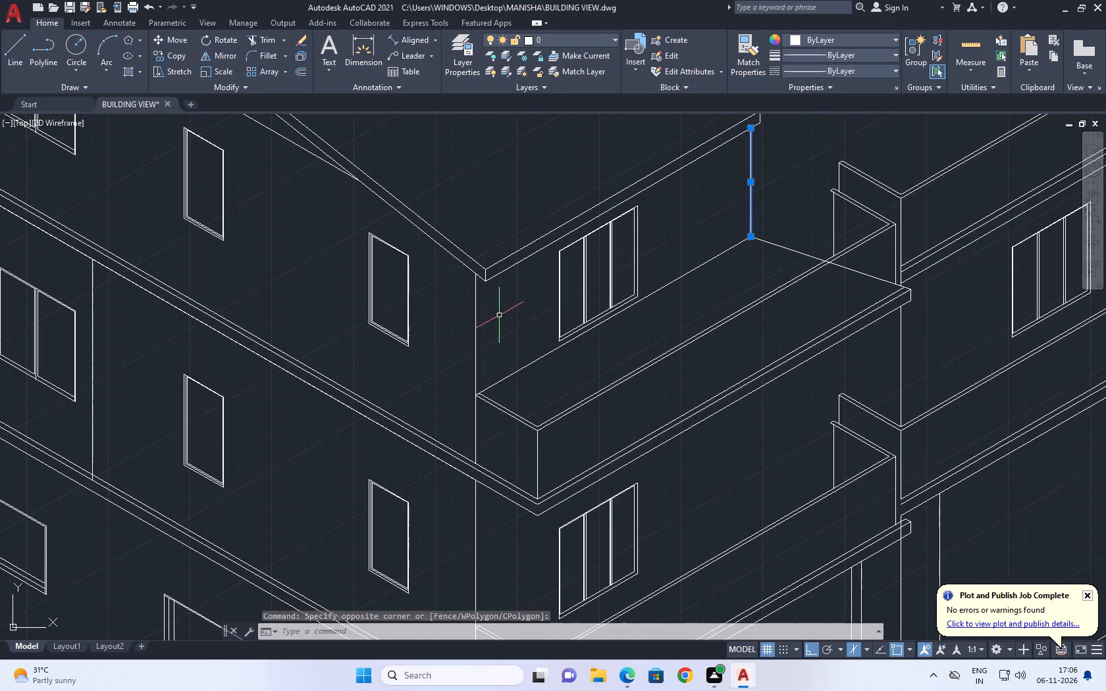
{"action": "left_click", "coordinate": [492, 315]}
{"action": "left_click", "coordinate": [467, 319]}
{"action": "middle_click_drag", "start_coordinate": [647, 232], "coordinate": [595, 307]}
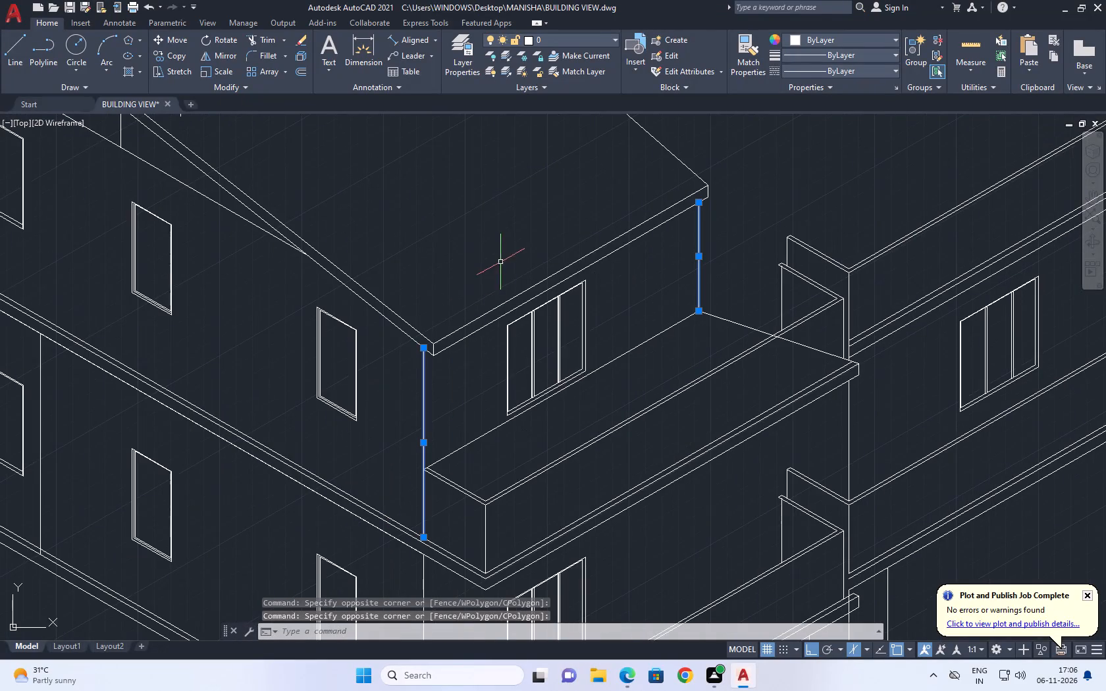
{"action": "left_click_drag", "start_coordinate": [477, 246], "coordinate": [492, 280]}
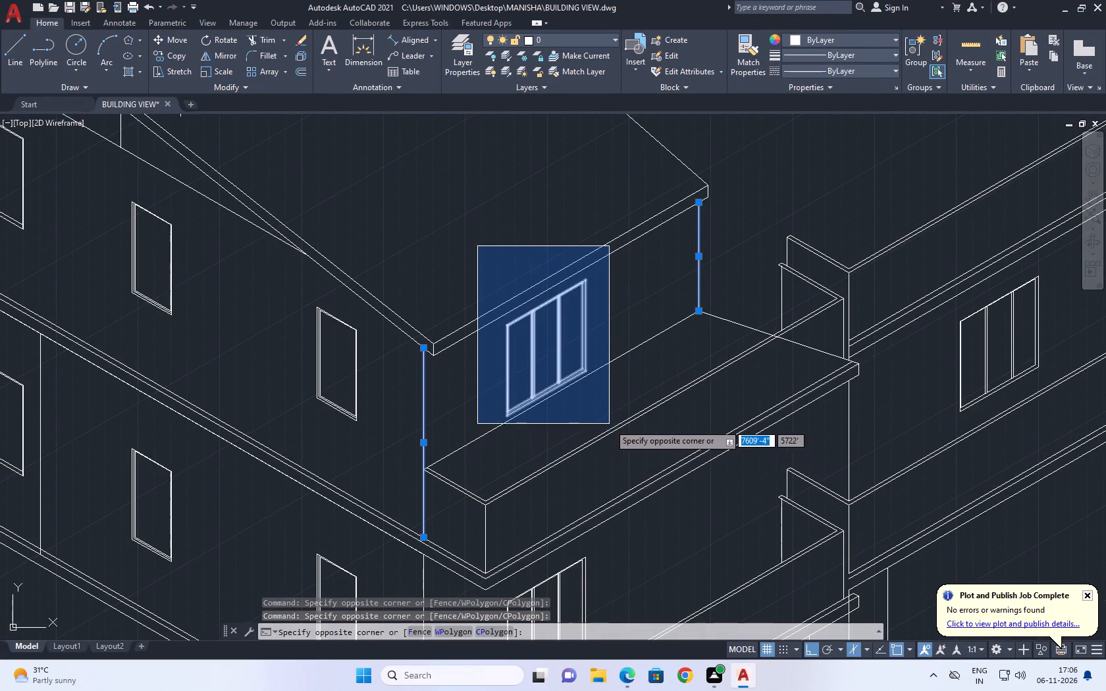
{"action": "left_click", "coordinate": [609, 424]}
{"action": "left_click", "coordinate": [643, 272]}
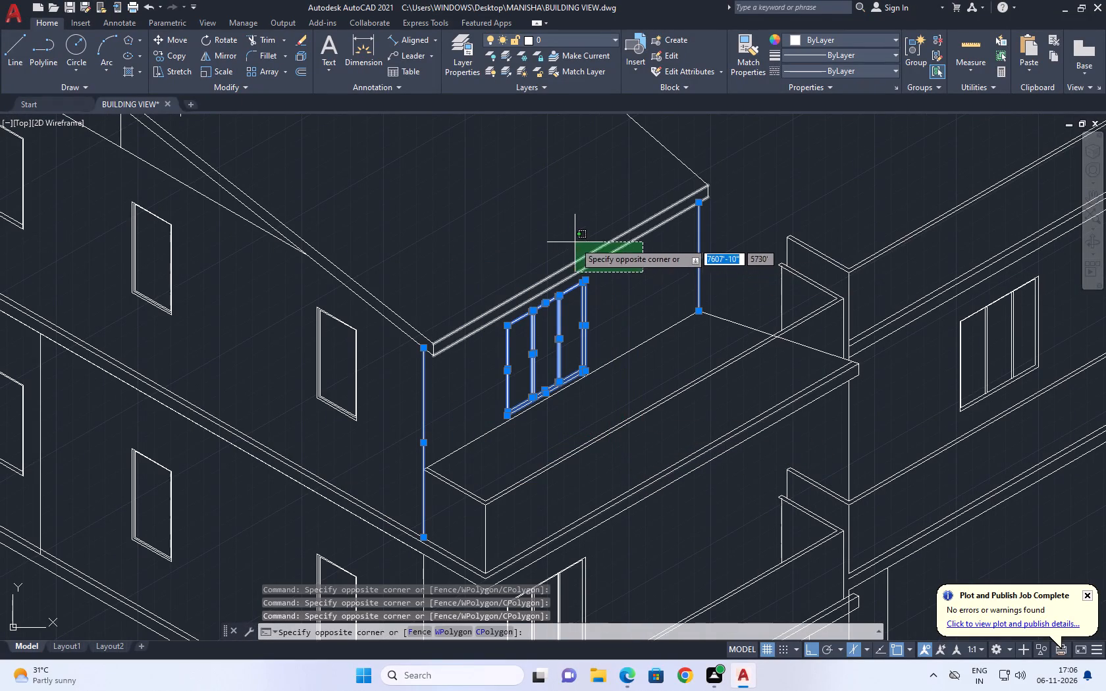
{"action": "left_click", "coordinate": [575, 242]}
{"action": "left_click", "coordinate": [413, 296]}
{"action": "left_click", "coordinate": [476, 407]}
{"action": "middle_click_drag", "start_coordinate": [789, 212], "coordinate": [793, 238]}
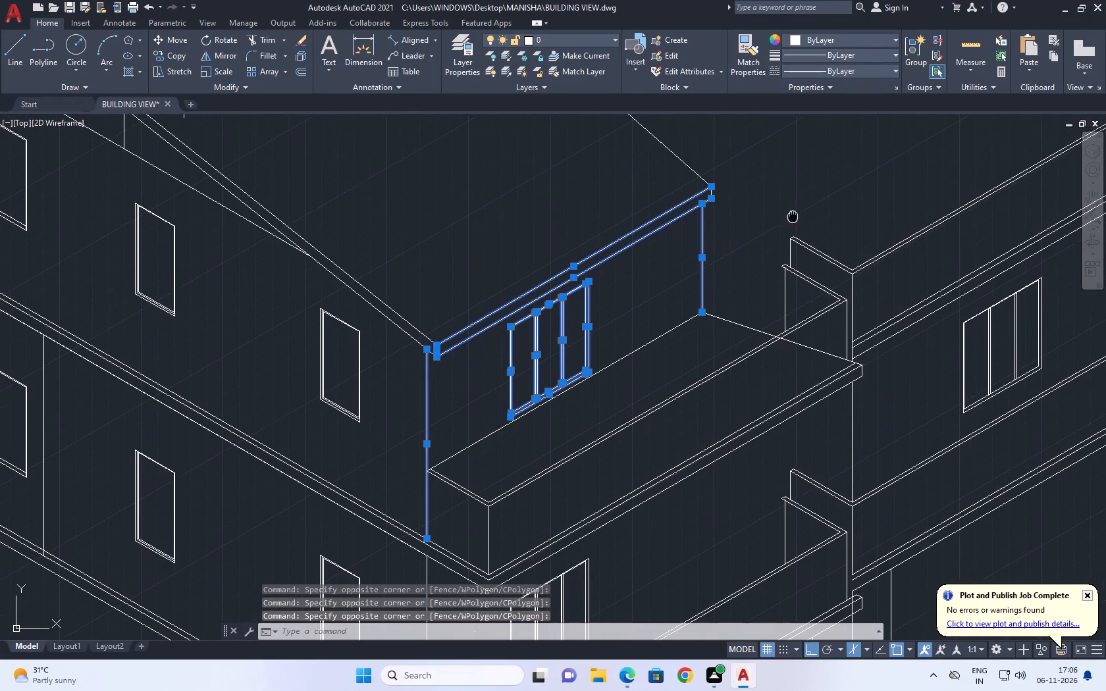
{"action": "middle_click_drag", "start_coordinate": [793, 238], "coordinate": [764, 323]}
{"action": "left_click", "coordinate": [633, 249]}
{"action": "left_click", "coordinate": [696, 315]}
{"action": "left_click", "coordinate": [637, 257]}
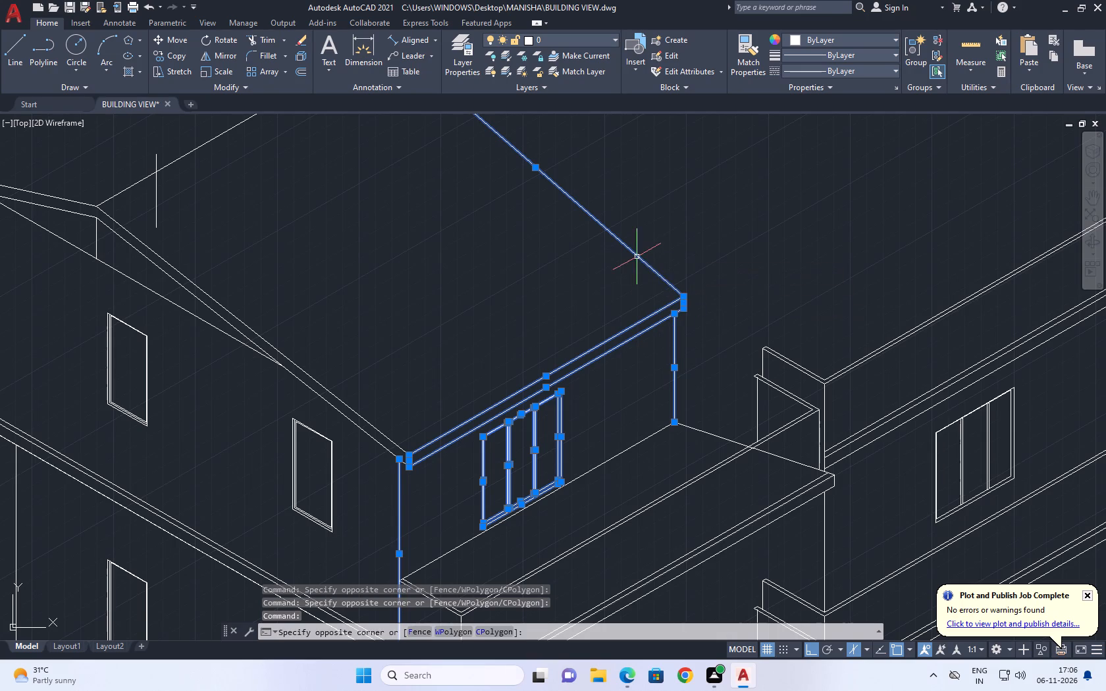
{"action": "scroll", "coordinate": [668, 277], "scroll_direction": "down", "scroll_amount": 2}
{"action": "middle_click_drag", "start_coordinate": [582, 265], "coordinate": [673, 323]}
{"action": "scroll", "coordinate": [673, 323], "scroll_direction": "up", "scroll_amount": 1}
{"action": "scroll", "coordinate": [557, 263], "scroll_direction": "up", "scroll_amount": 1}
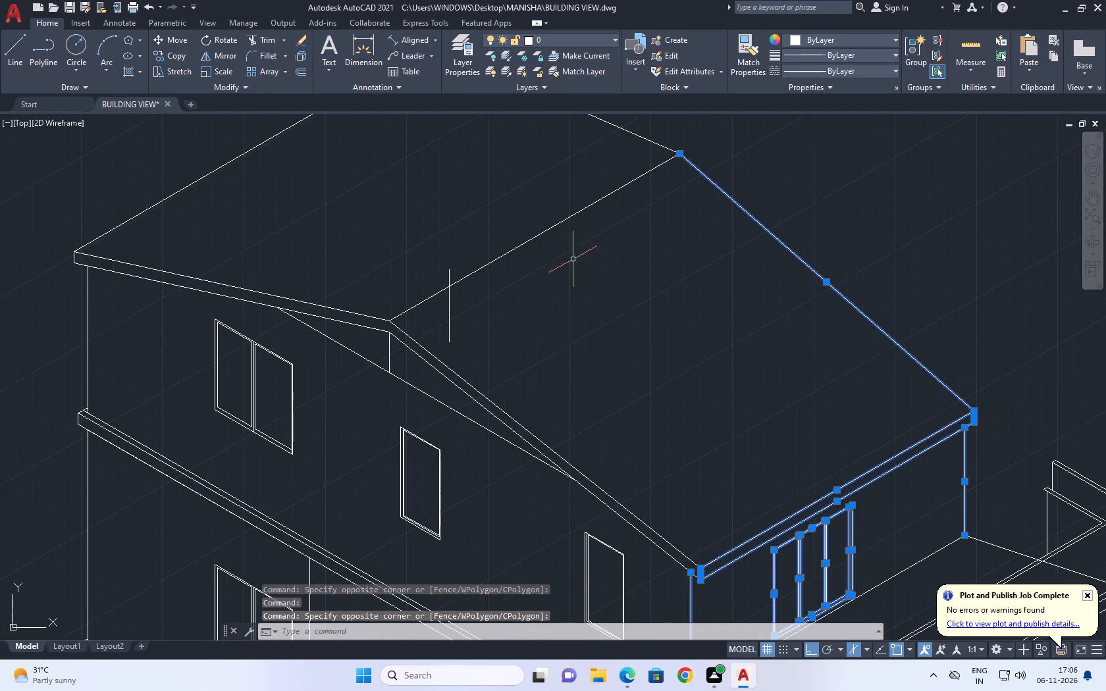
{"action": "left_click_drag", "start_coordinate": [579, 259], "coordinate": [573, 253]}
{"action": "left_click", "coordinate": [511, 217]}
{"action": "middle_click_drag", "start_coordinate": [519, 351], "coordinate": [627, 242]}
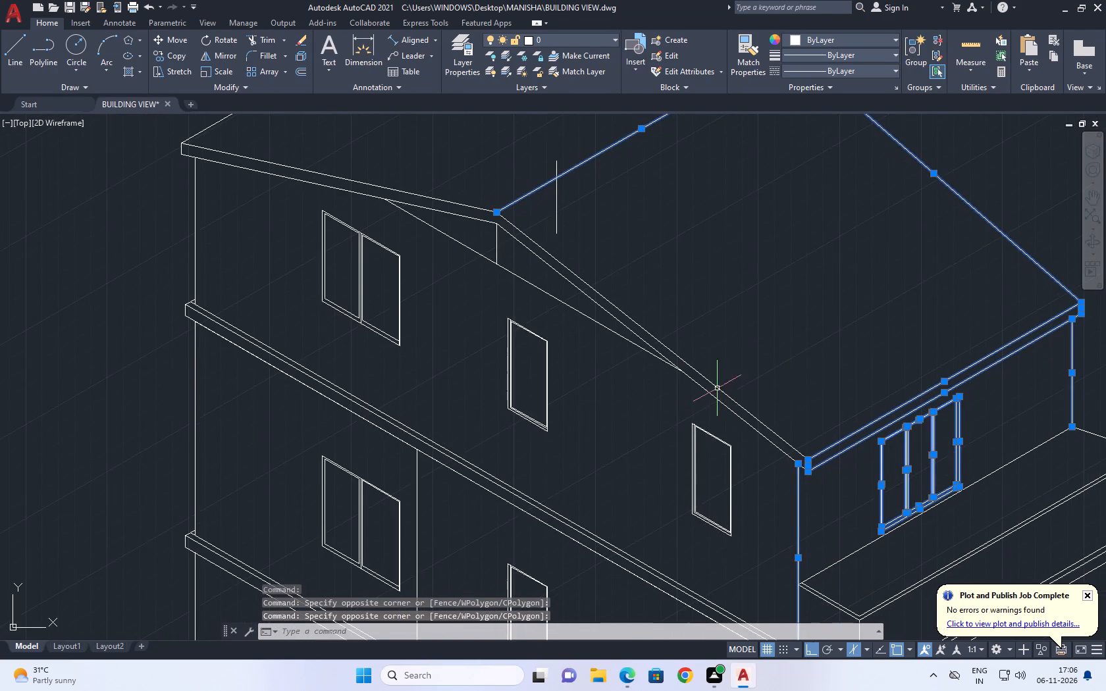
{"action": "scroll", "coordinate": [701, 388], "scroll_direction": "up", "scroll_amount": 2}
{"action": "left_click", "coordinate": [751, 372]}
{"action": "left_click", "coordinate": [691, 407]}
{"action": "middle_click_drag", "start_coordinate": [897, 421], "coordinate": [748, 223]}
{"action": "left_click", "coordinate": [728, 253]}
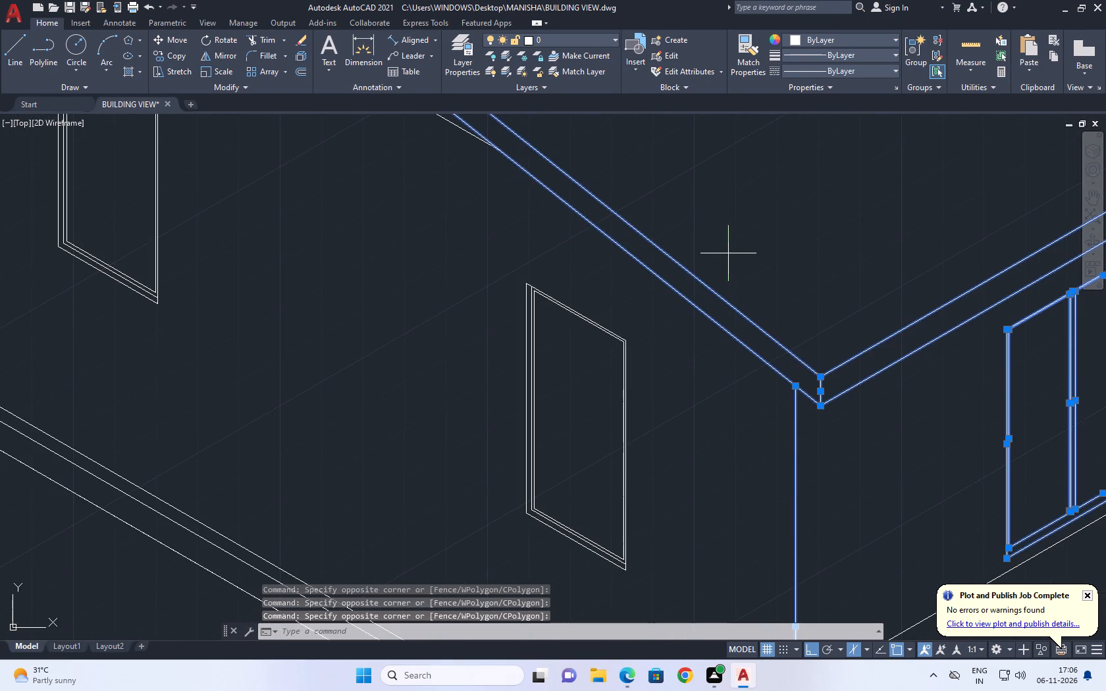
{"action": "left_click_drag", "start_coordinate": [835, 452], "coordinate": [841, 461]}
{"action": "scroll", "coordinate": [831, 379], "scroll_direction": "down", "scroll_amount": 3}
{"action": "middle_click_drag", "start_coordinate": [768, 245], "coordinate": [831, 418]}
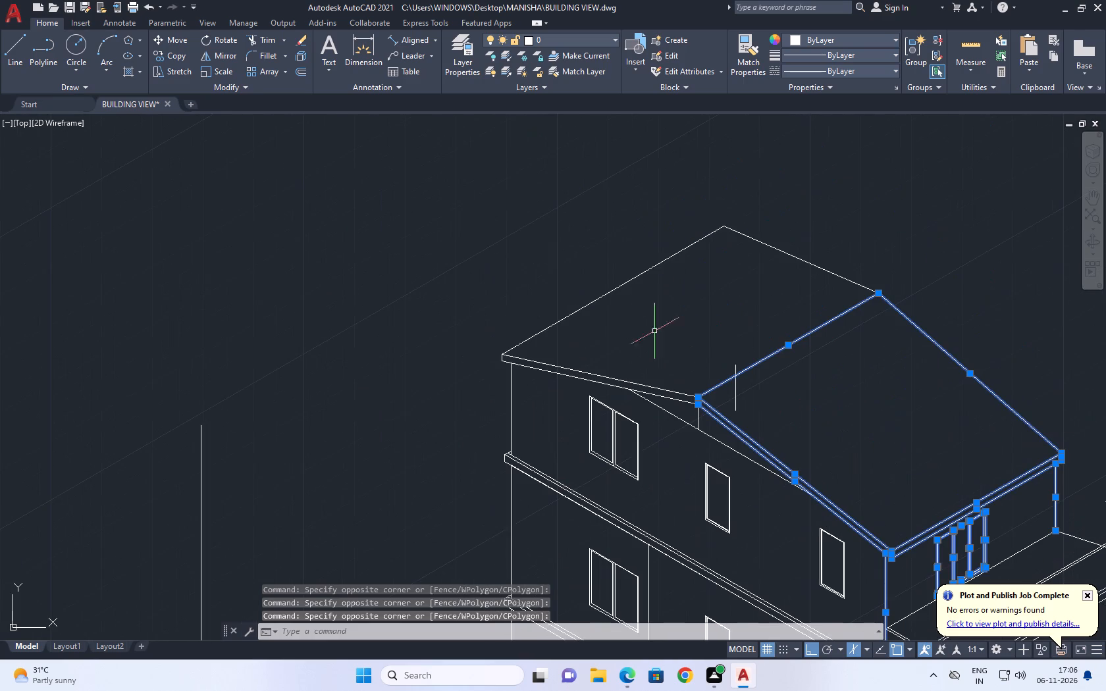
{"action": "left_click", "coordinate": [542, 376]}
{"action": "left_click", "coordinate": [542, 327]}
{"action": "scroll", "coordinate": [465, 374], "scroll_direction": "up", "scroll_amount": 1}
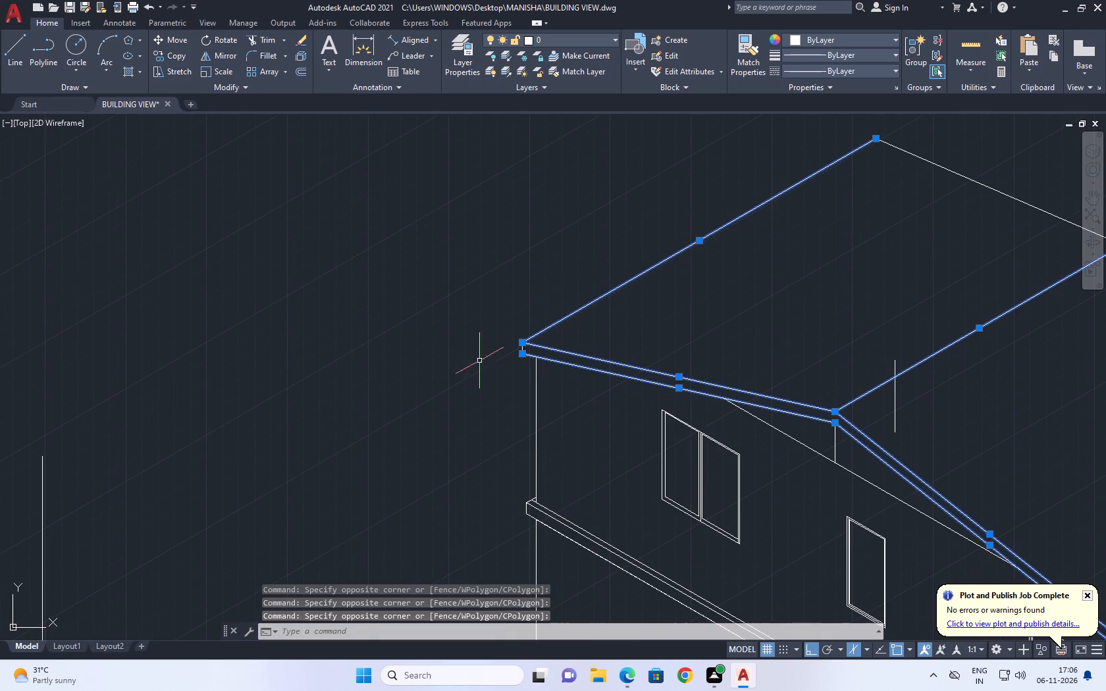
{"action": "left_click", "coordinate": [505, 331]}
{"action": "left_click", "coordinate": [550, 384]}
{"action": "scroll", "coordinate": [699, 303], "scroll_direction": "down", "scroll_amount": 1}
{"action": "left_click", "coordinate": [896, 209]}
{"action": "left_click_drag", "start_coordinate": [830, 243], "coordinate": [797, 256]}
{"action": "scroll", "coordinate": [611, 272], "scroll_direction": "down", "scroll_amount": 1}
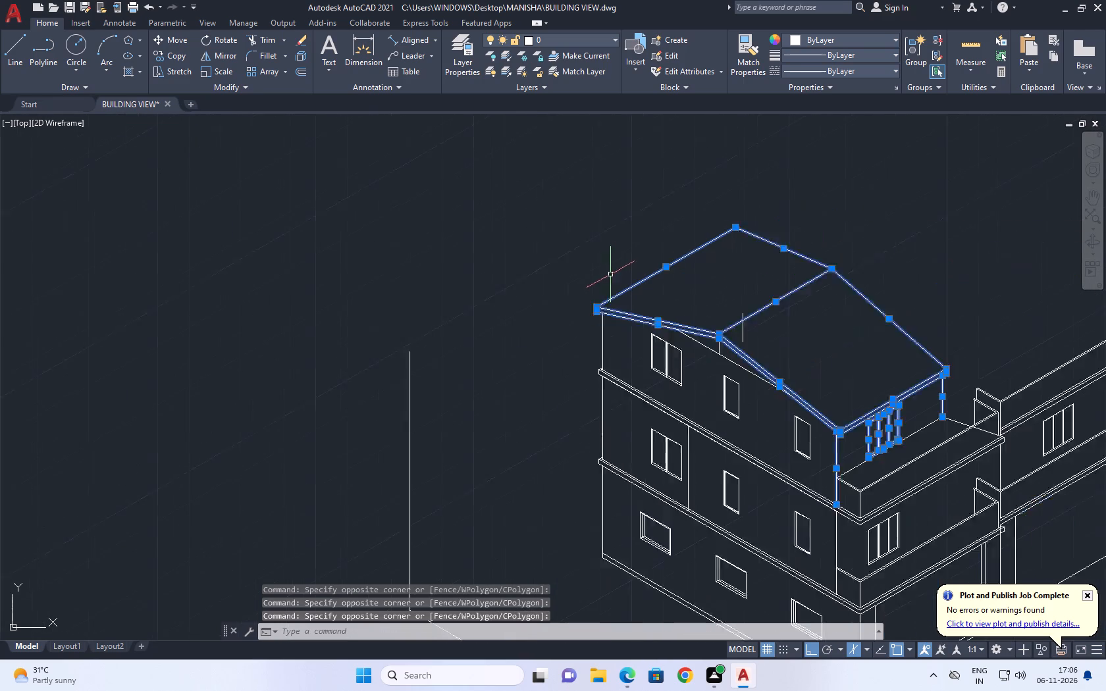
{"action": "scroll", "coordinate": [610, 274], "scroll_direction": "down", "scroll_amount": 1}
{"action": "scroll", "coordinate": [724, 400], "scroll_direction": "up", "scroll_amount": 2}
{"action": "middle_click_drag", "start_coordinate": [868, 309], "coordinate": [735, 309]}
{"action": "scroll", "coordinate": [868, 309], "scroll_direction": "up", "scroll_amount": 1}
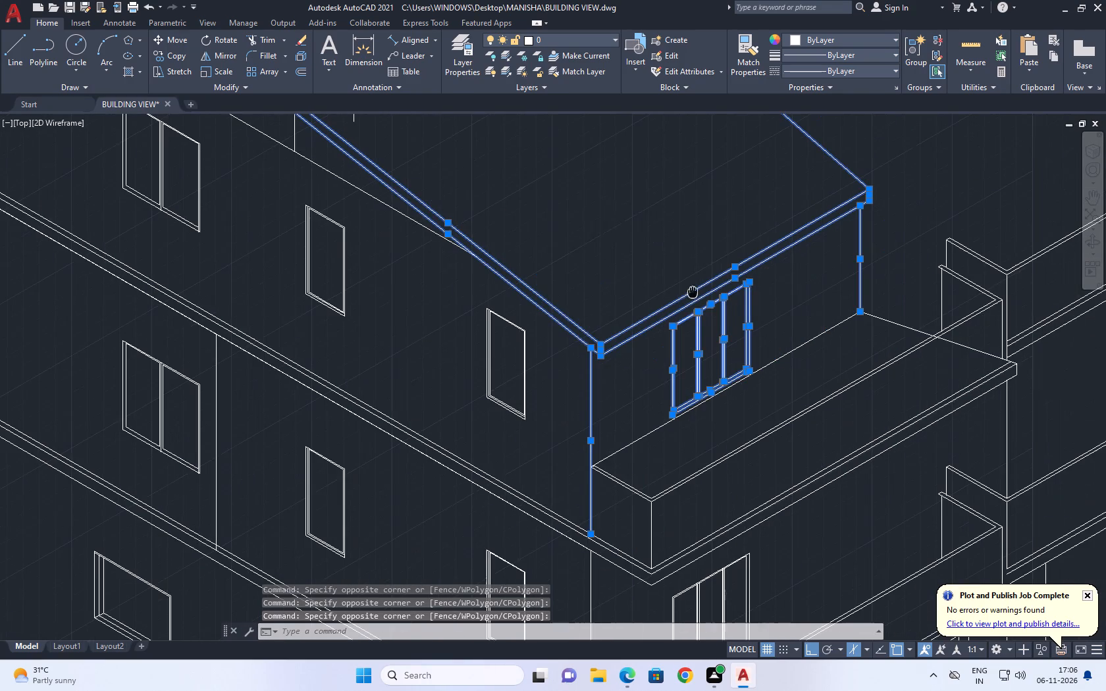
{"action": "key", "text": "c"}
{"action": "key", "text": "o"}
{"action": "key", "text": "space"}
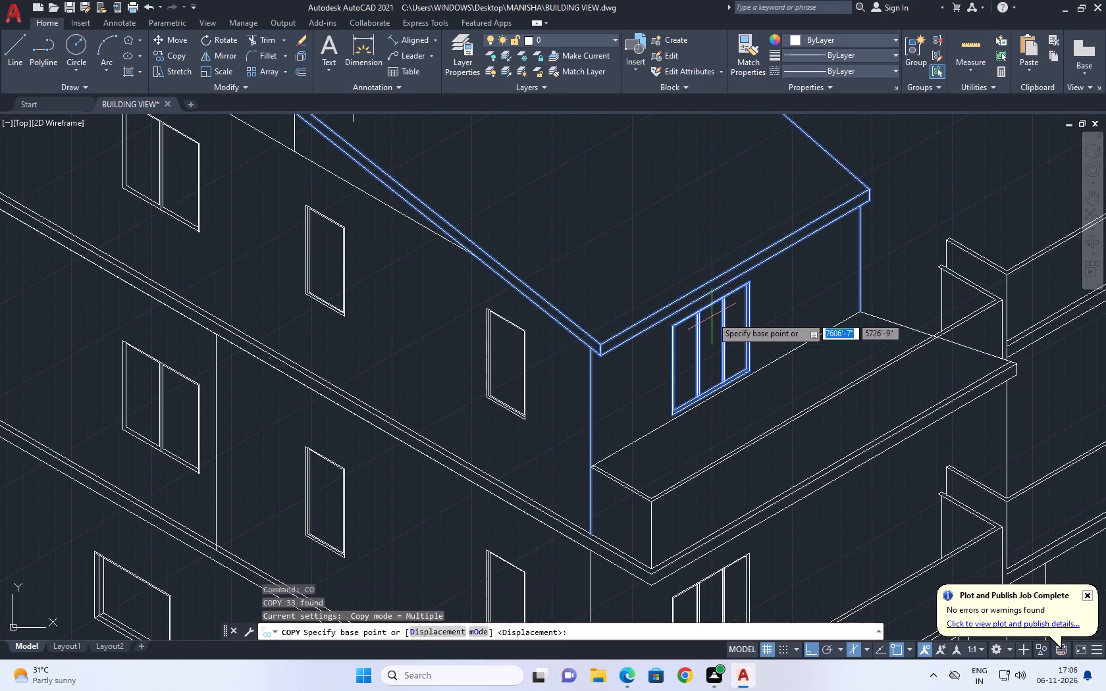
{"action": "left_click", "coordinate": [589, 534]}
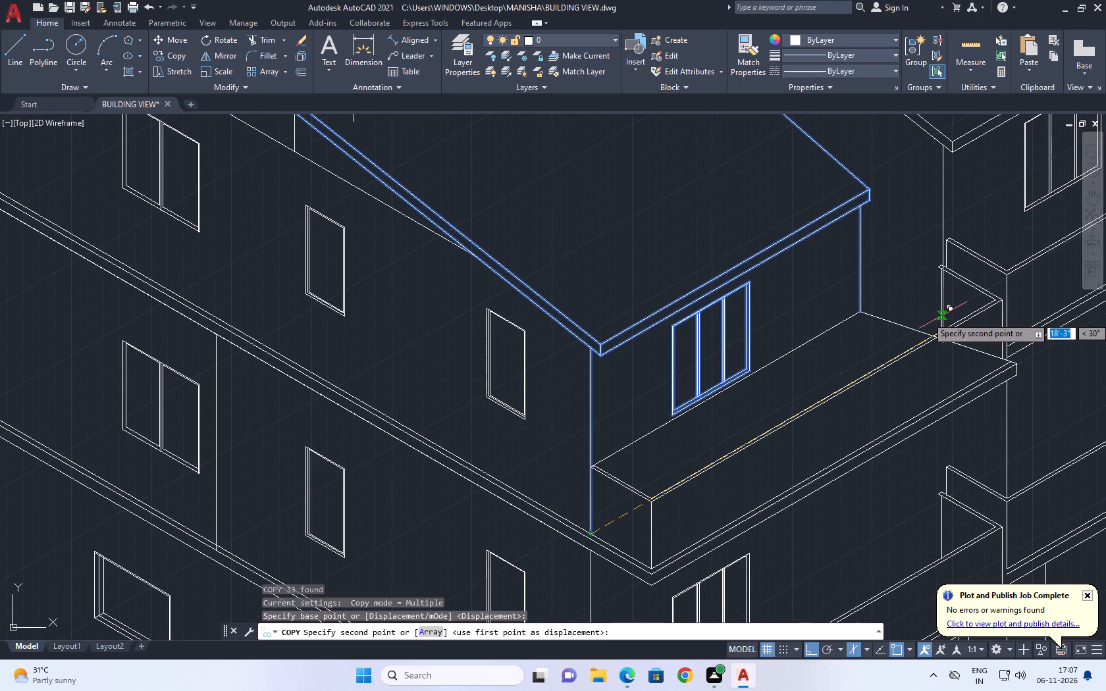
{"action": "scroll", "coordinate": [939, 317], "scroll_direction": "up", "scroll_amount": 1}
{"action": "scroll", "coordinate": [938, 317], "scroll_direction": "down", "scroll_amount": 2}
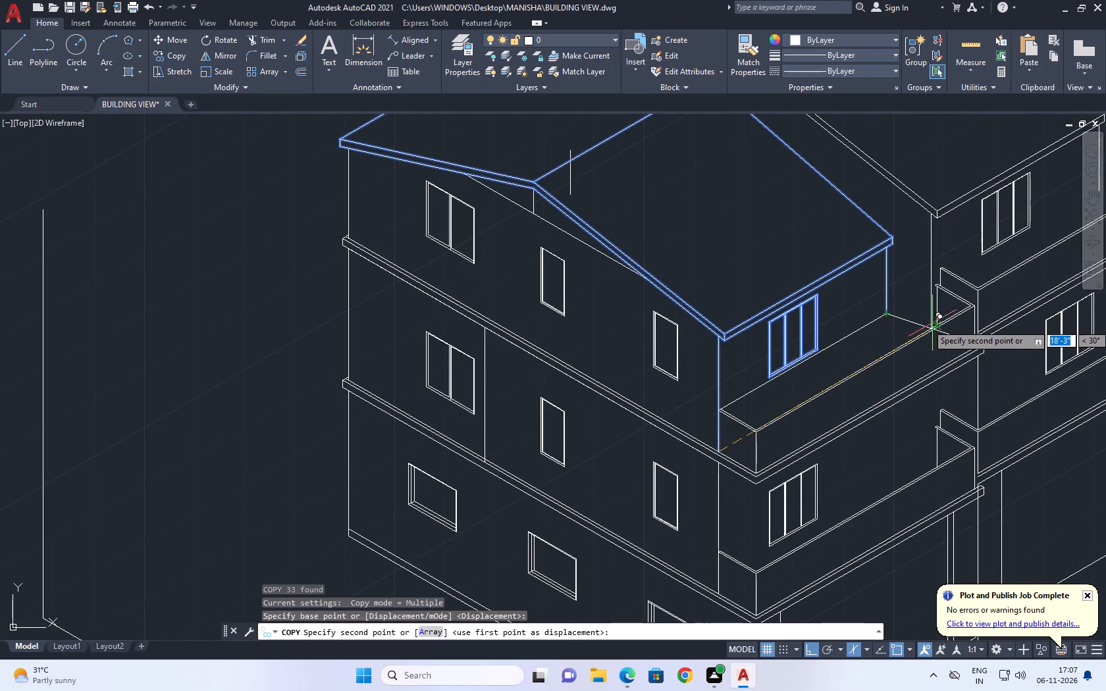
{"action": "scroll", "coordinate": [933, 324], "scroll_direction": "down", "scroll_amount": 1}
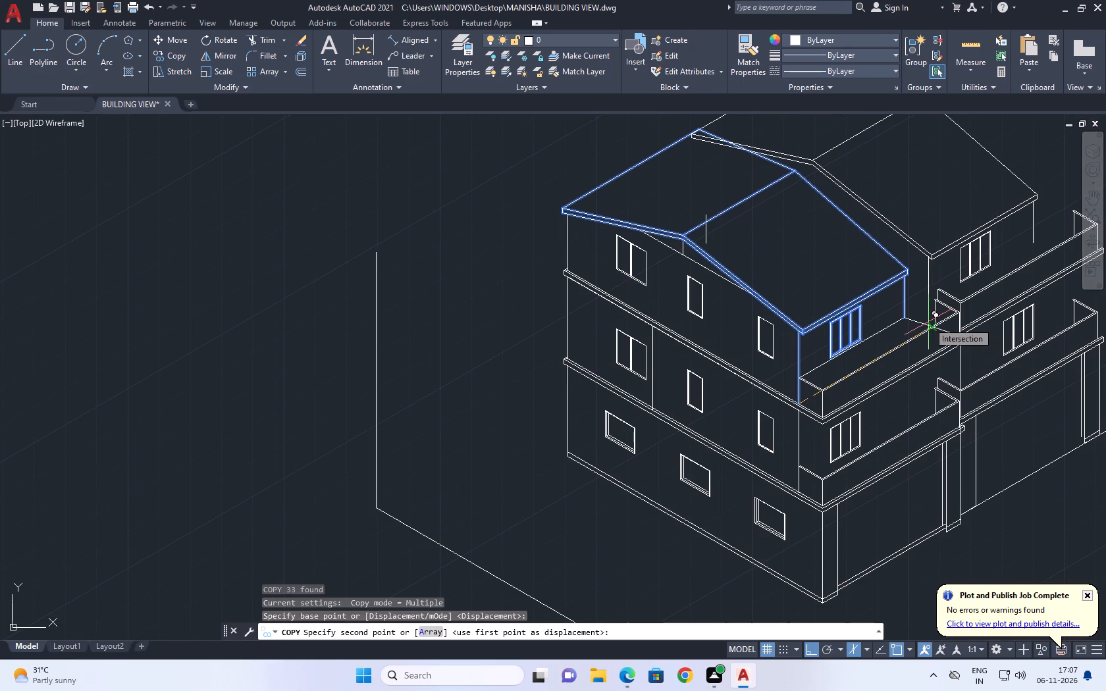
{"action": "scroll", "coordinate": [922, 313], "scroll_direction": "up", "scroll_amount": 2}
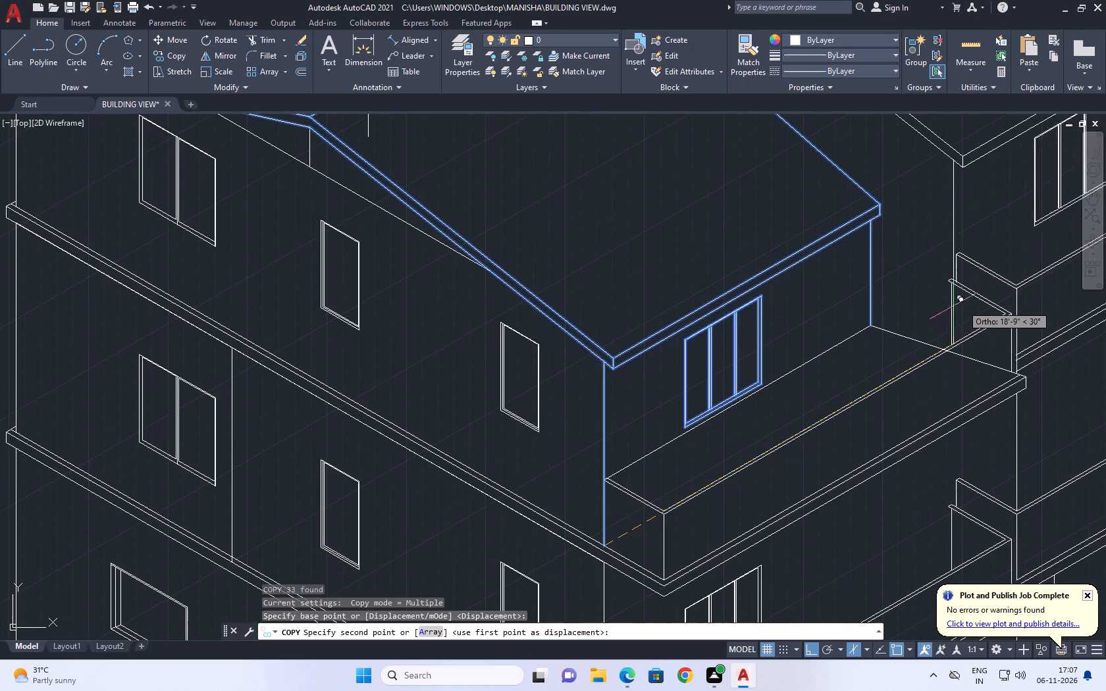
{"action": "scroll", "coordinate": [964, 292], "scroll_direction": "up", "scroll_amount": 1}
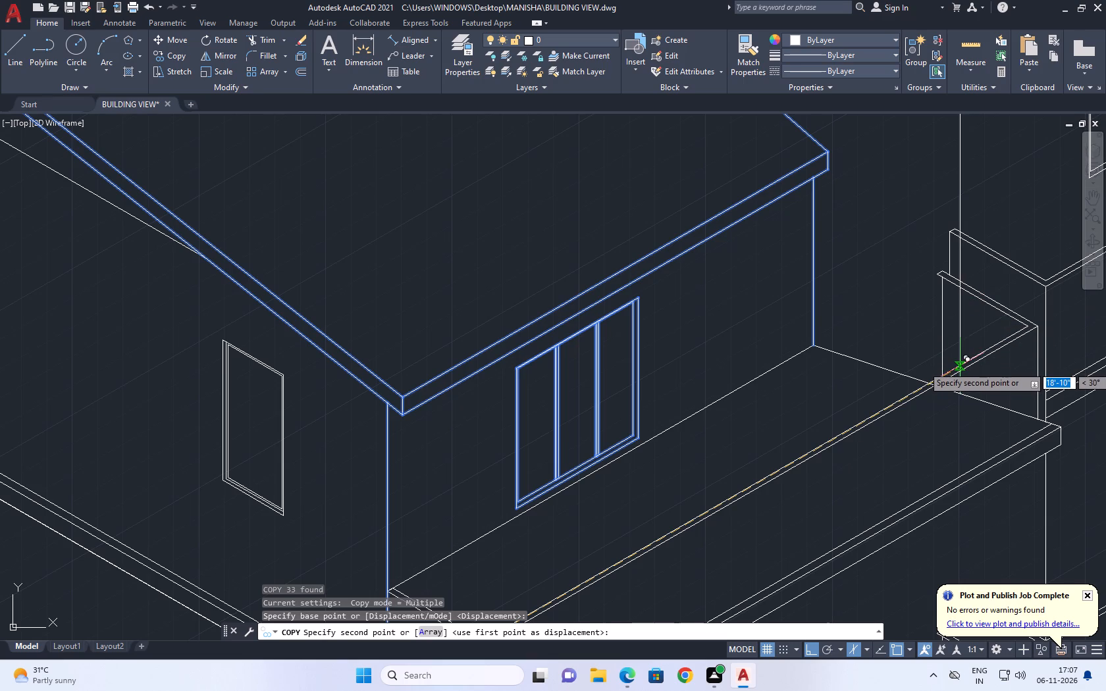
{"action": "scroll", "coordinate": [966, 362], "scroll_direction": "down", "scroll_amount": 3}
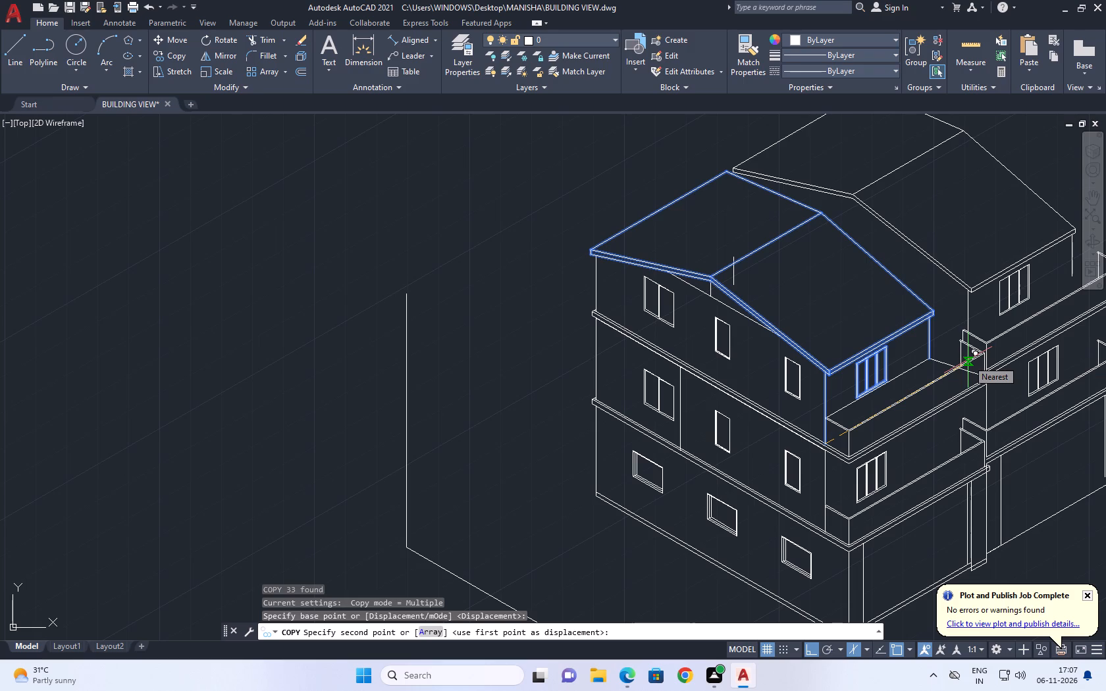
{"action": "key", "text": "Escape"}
Erase the stray vertical line crossing the roof ridge line near the main building's front gable.
{"action": "scroll", "coordinate": [744, 275], "scroll_direction": "up", "scroll_amount": 2}
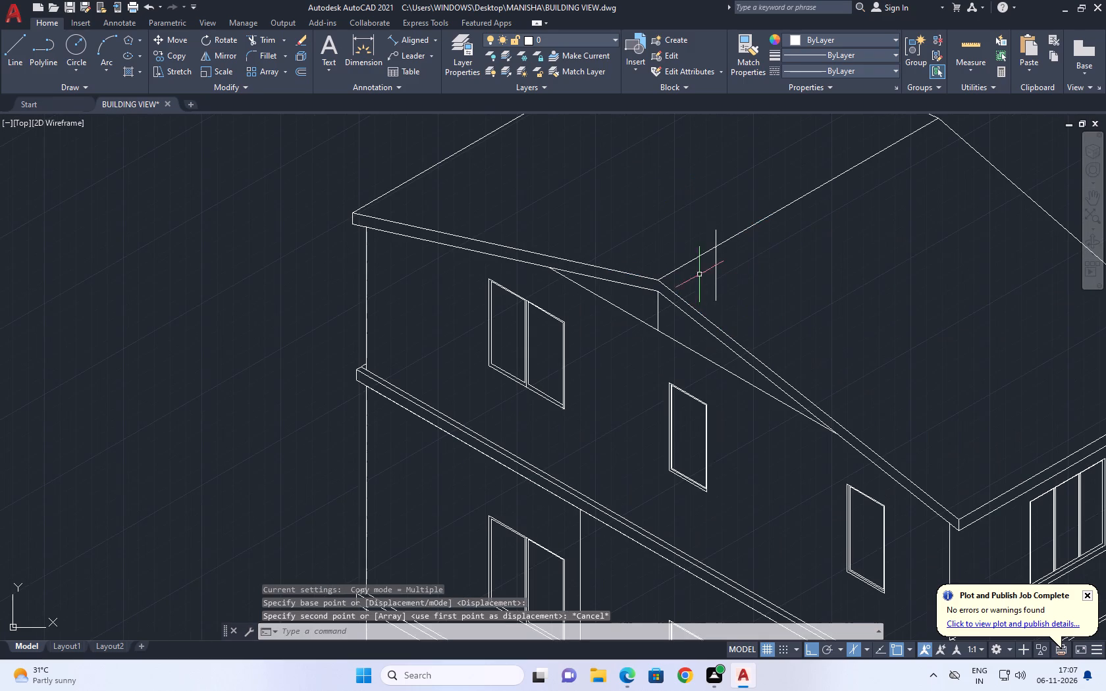
{"action": "left_click", "coordinate": [719, 266]}
{"action": "left_click", "coordinate": [716, 270]}
{"action": "left_click", "coordinate": [714, 274]}
{"action": "double_click", "coordinate": [720, 268]}
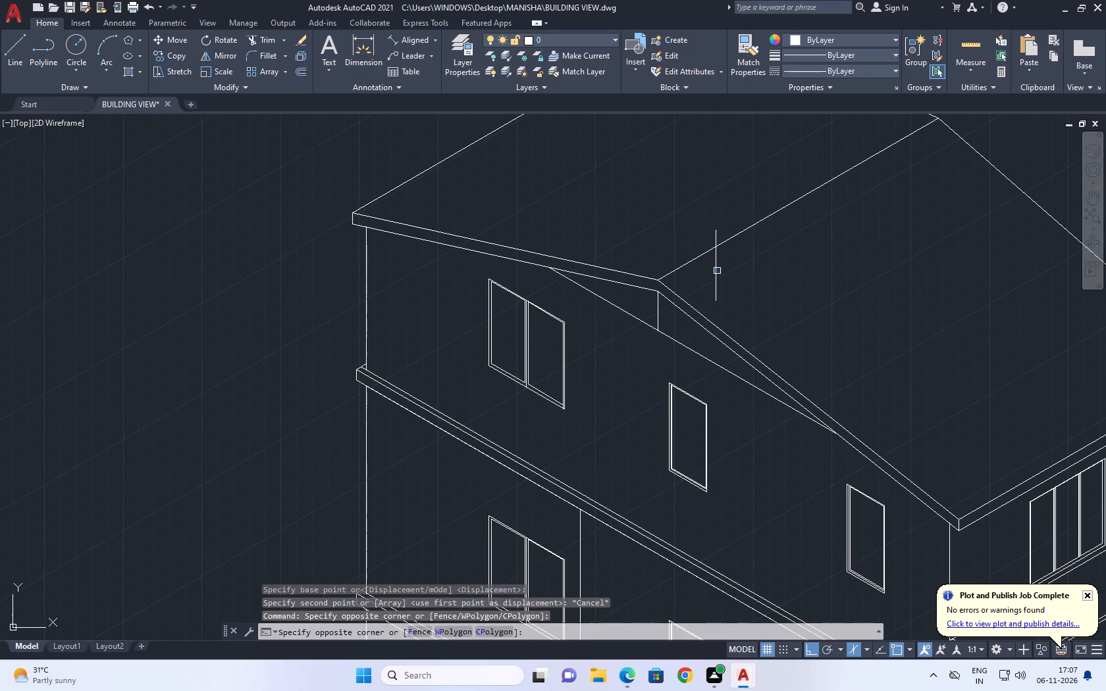
{"action": "left_click", "coordinate": [711, 299]}
{"action": "key", "text": "Delete"}
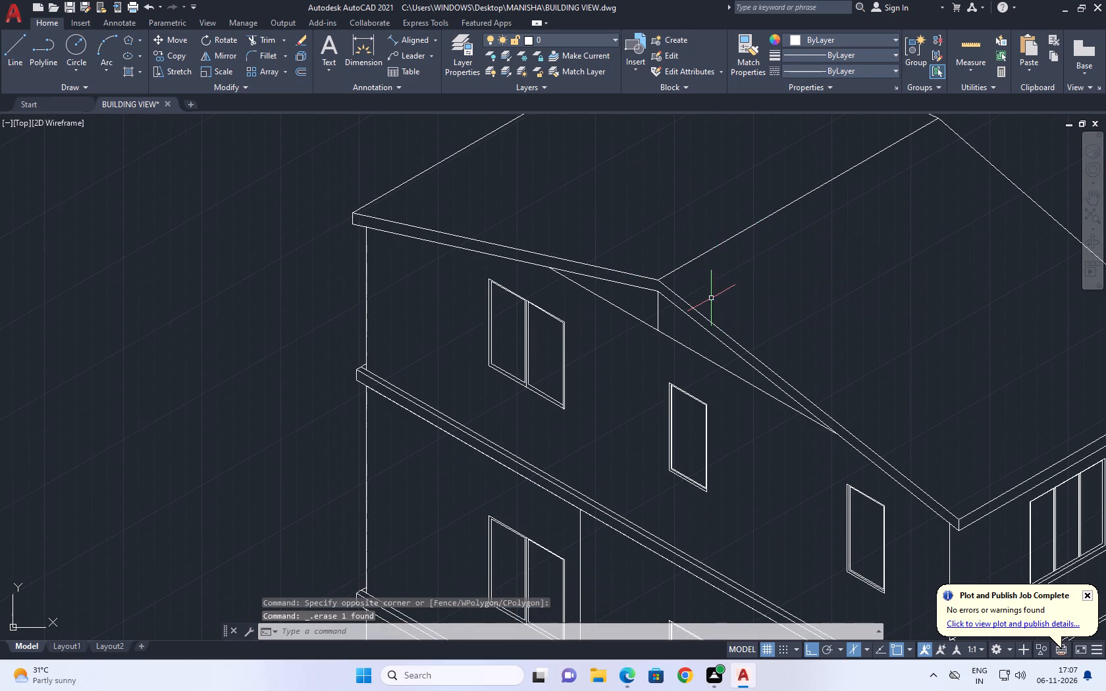
Draw a vertical line upward from the end of the main building's upper balcony side railing, where it meets the extension.
{"action": "scroll", "coordinate": [625, 305], "scroll_direction": "down", "scroll_amount": 2}
{"action": "middle_click_drag", "start_coordinate": [940, 305], "coordinate": [807, 328]}
{"action": "scroll", "coordinate": [711, 383], "scroll_direction": "up", "scroll_amount": 1}
{"action": "middle_click_drag", "start_coordinate": [769, 334], "coordinate": [747, 347]}
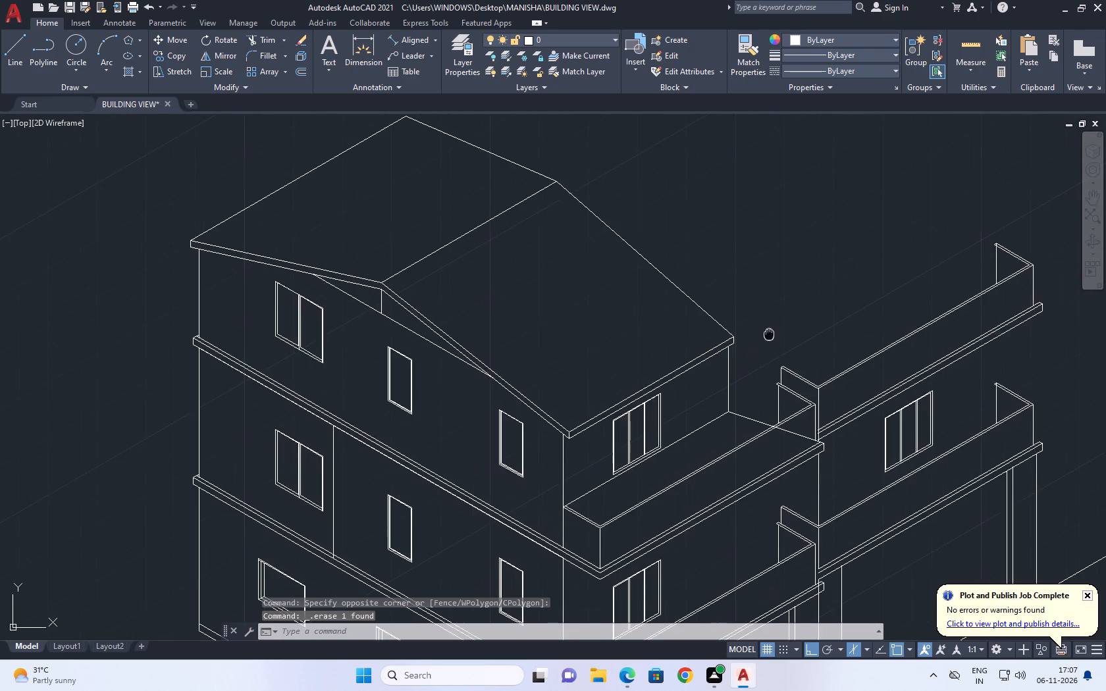
{"action": "middle_click_drag", "start_coordinate": [747, 347], "coordinate": [687, 357]}
{"action": "key", "text": "l"}
{"action": "key", "text": "space"}
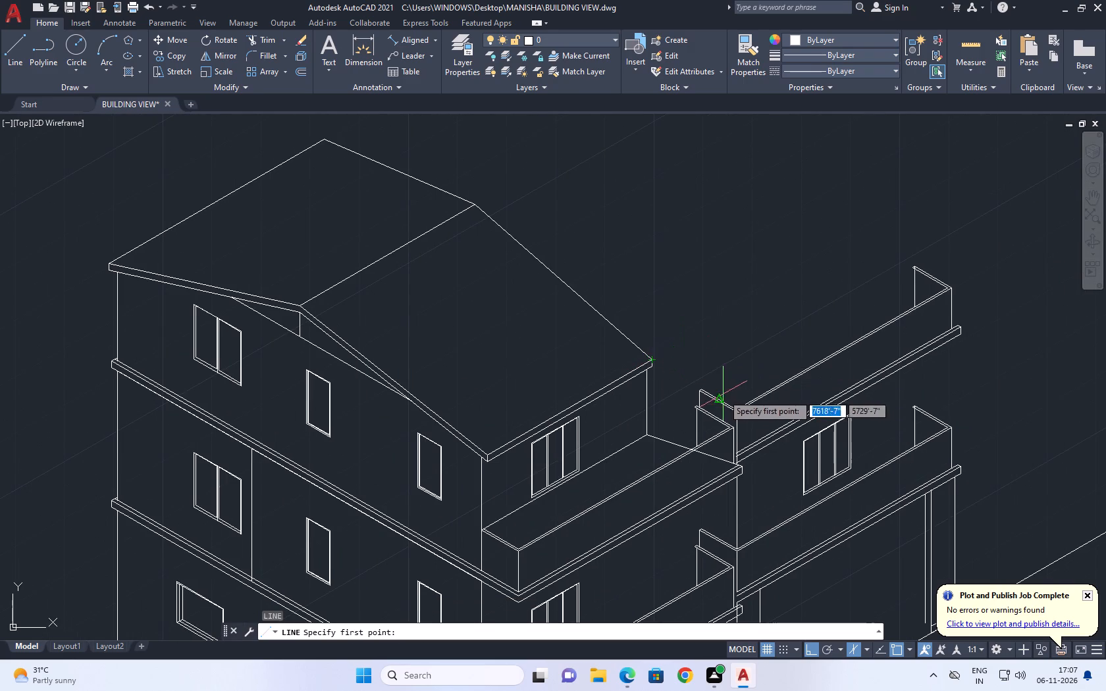
{"action": "scroll", "coordinate": [688, 408], "scroll_direction": "up", "scroll_amount": 3}
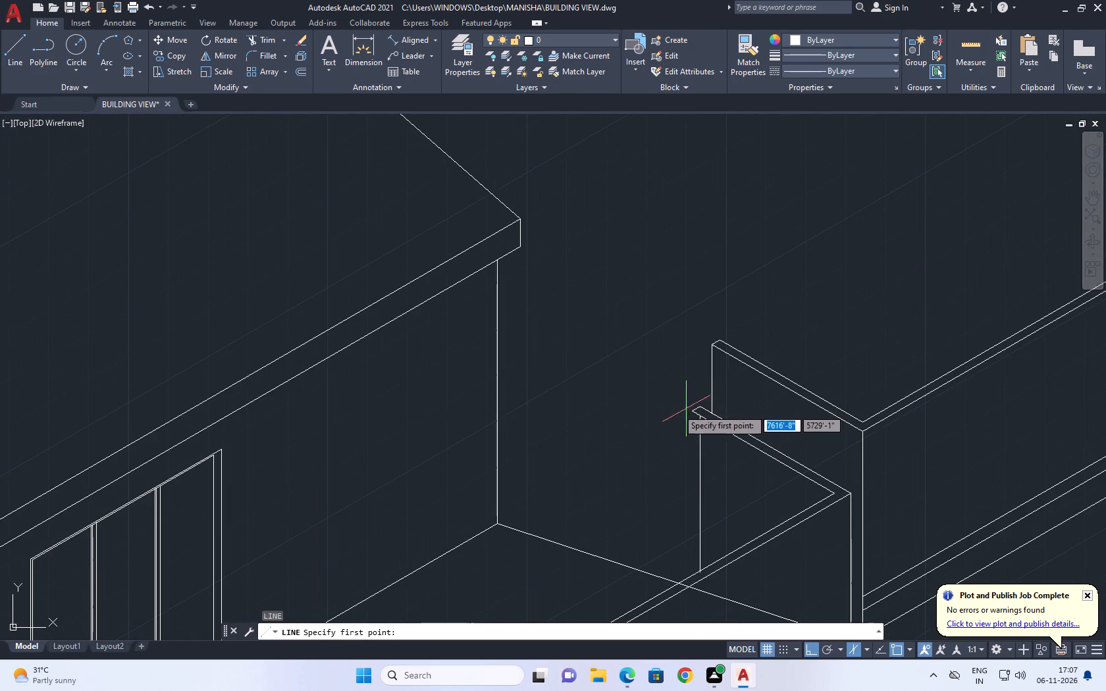
{"action": "scroll", "coordinate": [633, 405], "scroll_direction": "down", "scroll_amount": 4}
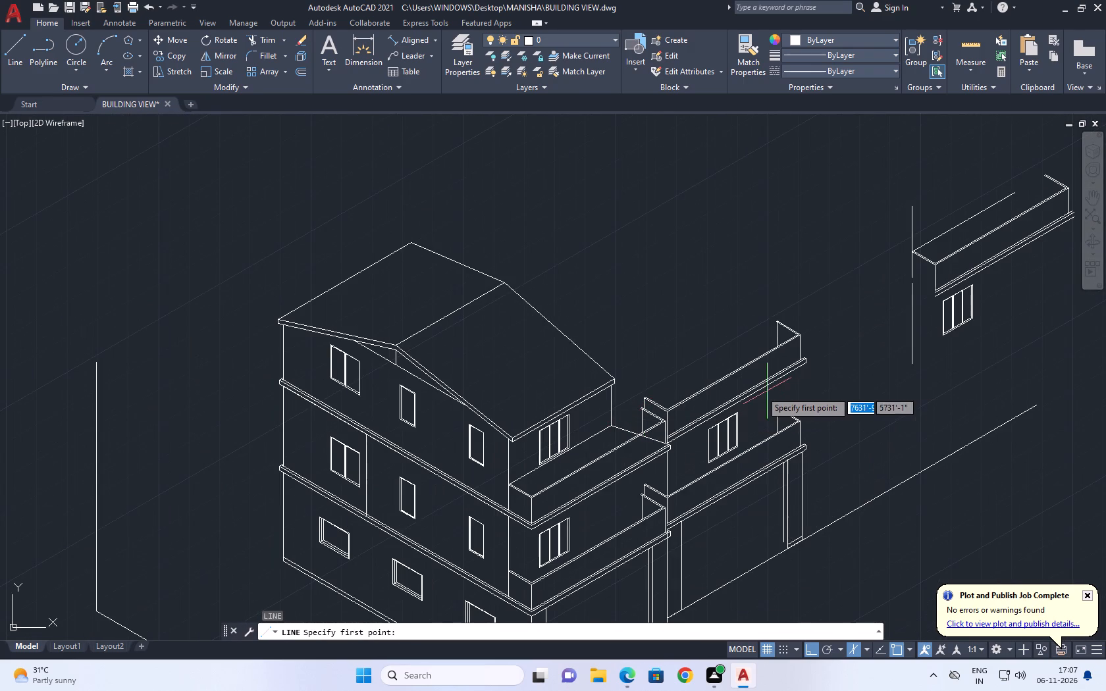
{"action": "scroll", "coordinate": [633, 413], "scroll_direction": "up", "scroll_amount": 3}
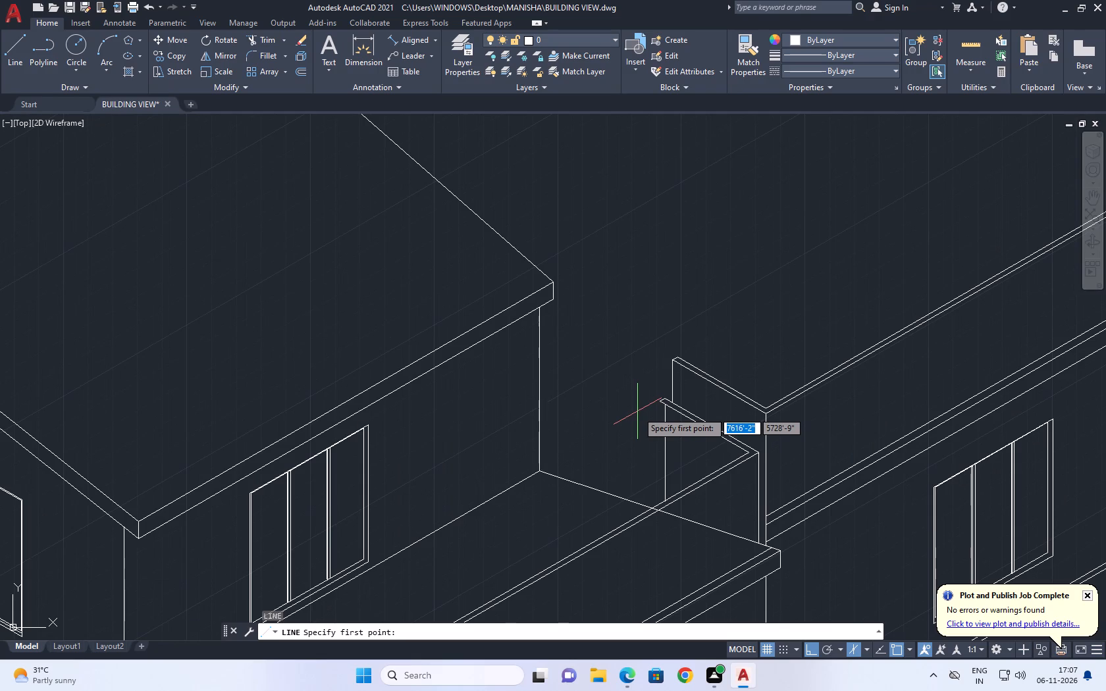
{"action": "scroll", "coordinate": [637, 412], "scroll_direction": "up", "scroll_amount": 1}
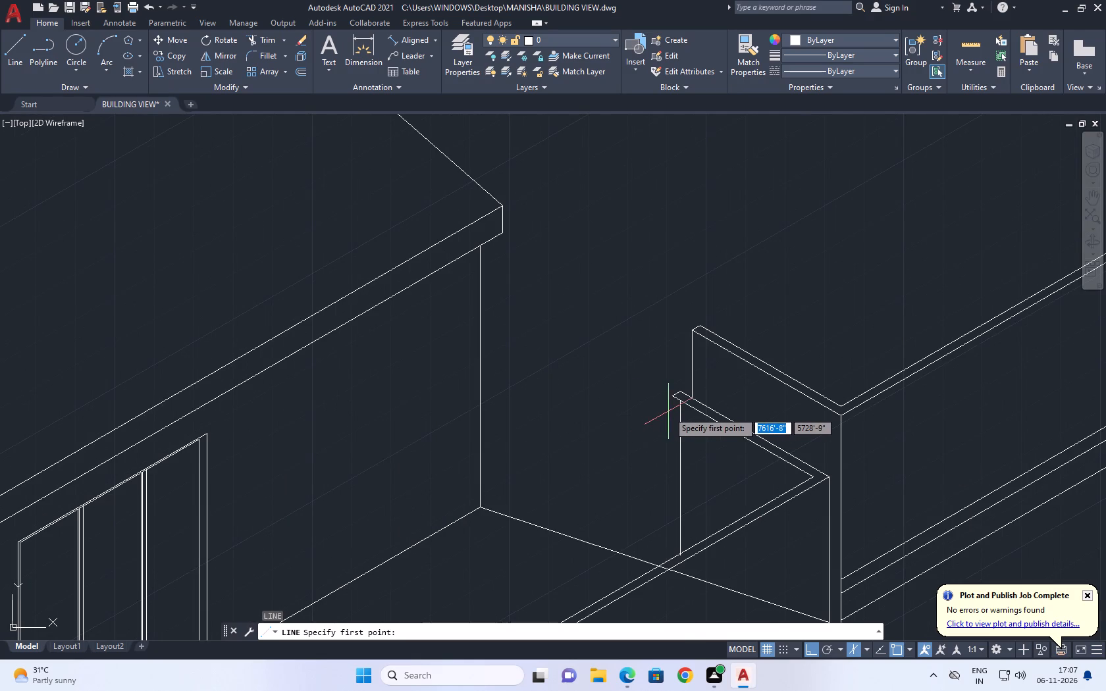
{"action": "left_click", "coordinate": [680, 404]}
{"action": "scroll", "coordinate": [677, 246], "scroll_direction": "down", "scroll_amount": 3}
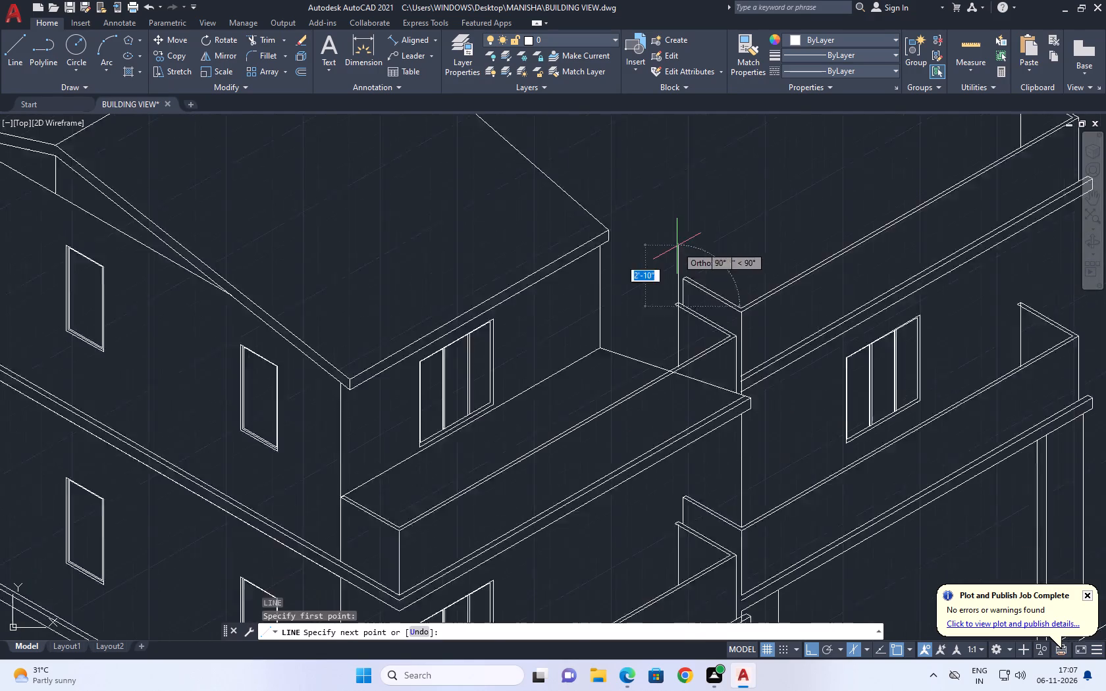
{"action": "middle_click_drag", "start_coordinate": [693, 185], "coordinate": [692, 302]}
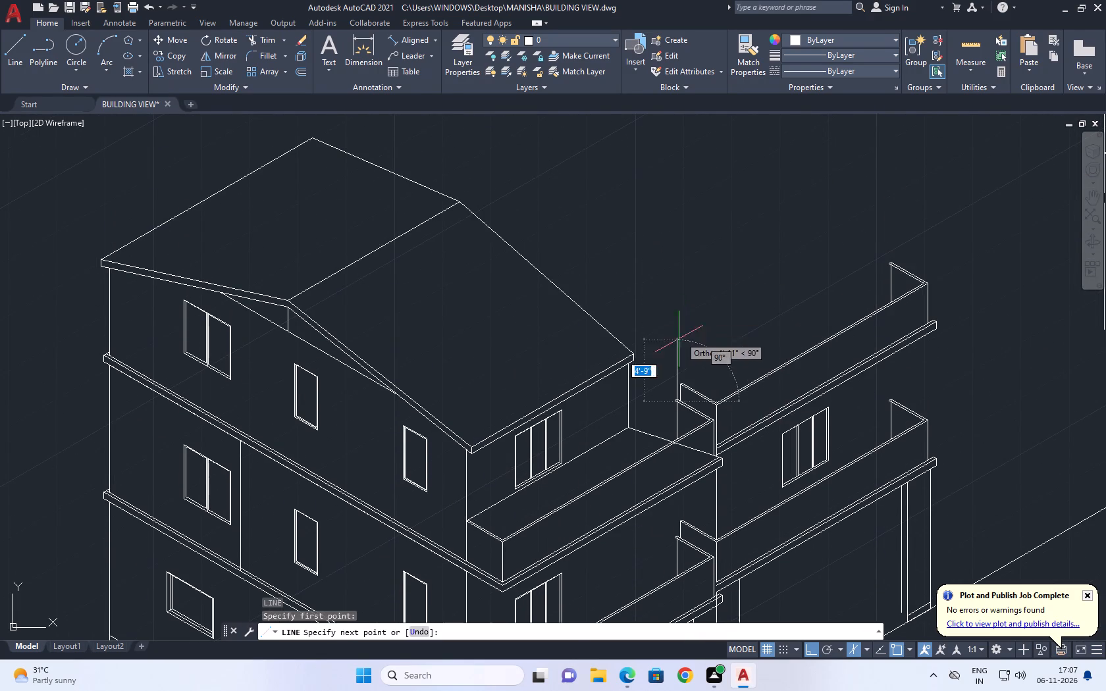
{"action": "scroll", "coordinate": [641, 356], "scroll_direction": "up", "scroll_amount": 2}
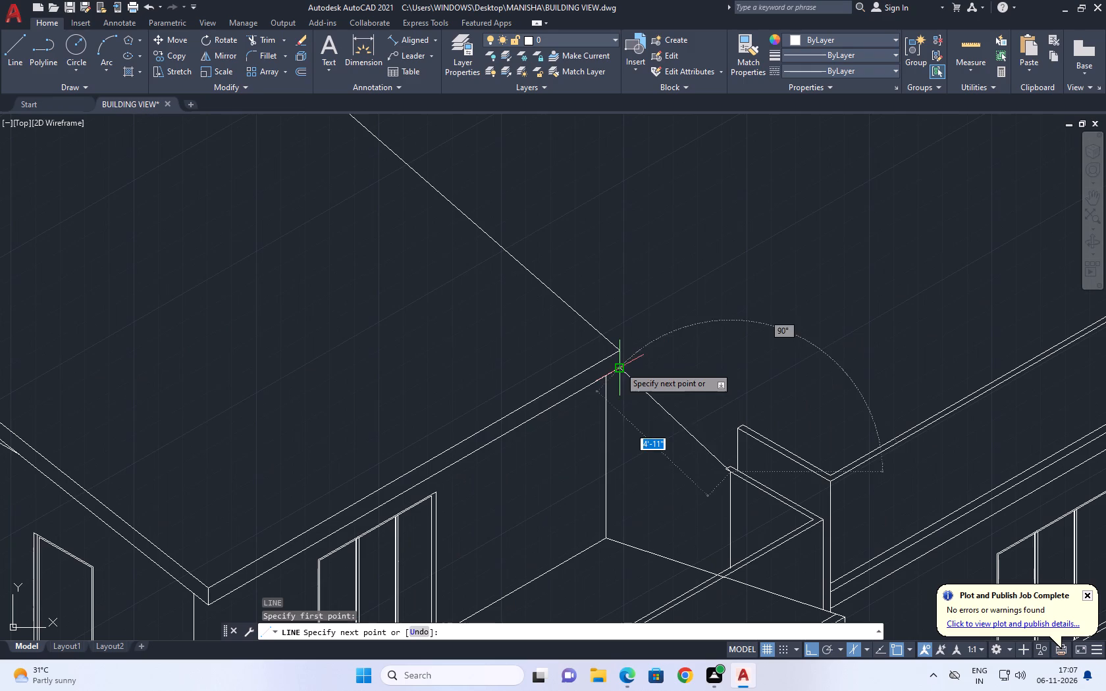
{"action": "left_click", "coordinate": [737, 330]}
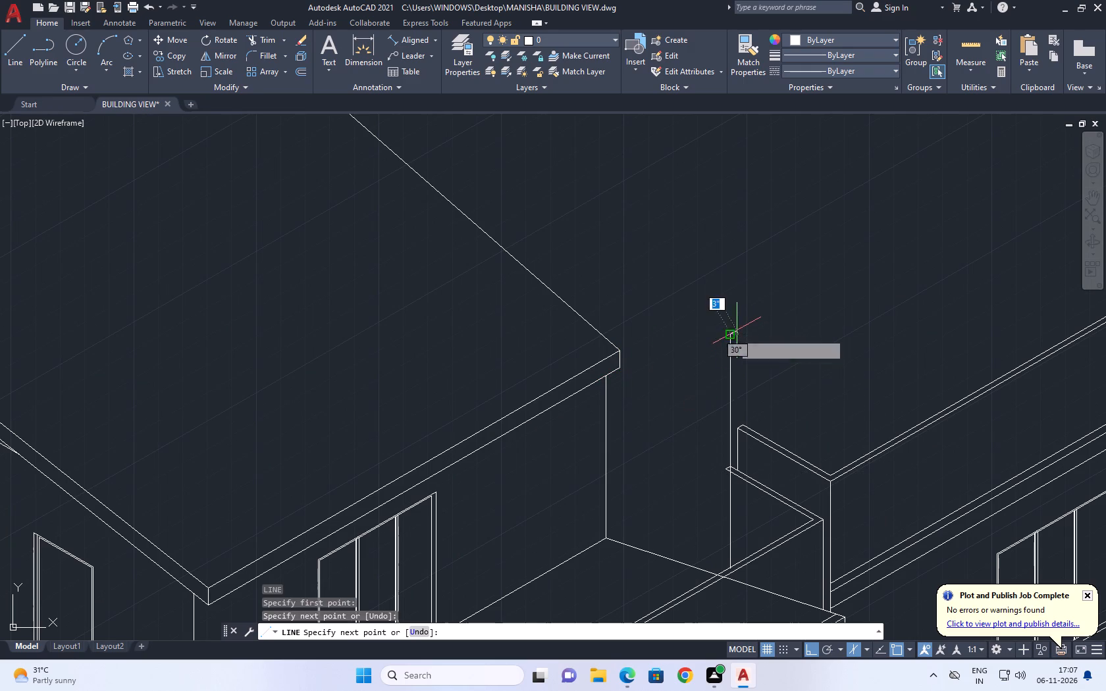
{"action": "key", "text": "space"}
Draw a line at 30° from the rear lower corner of the roof eave and fillet it to the new vertical line.
{"action": "key", "text": "space"}
{"action": "left_click", "coordinate": [621, 367]}
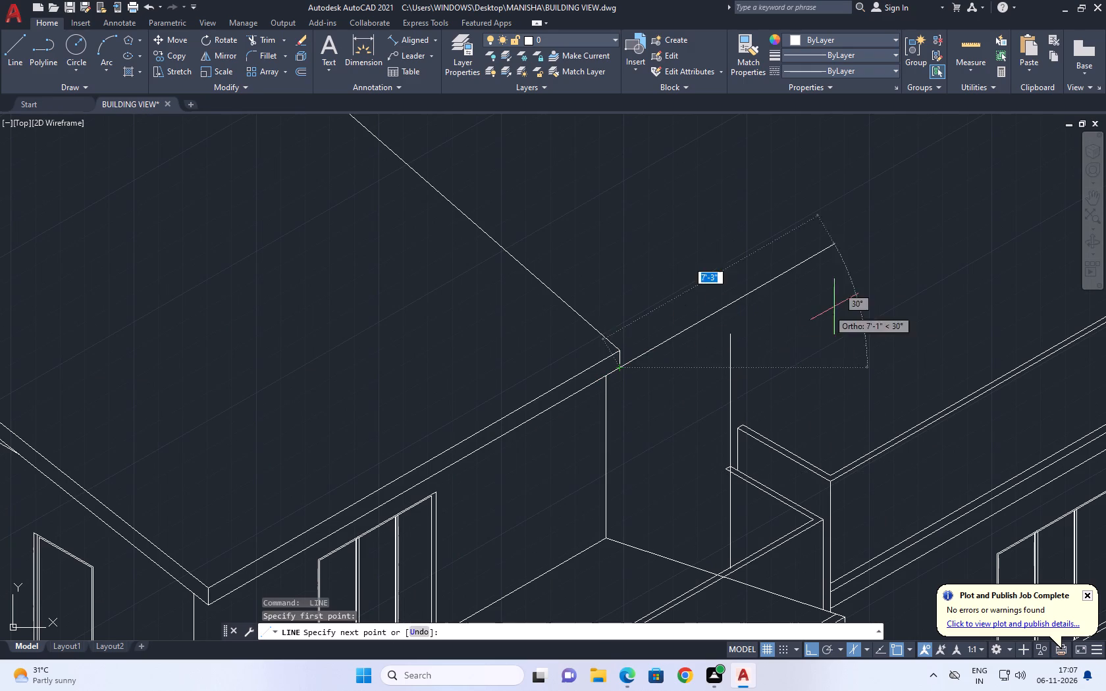
{"action": "left_click", "coordinate": [856, 299]}
{"action": "key", "text": "space"}
{"action": "type", "text": "F"}
{"action": "key", "text": "space"}
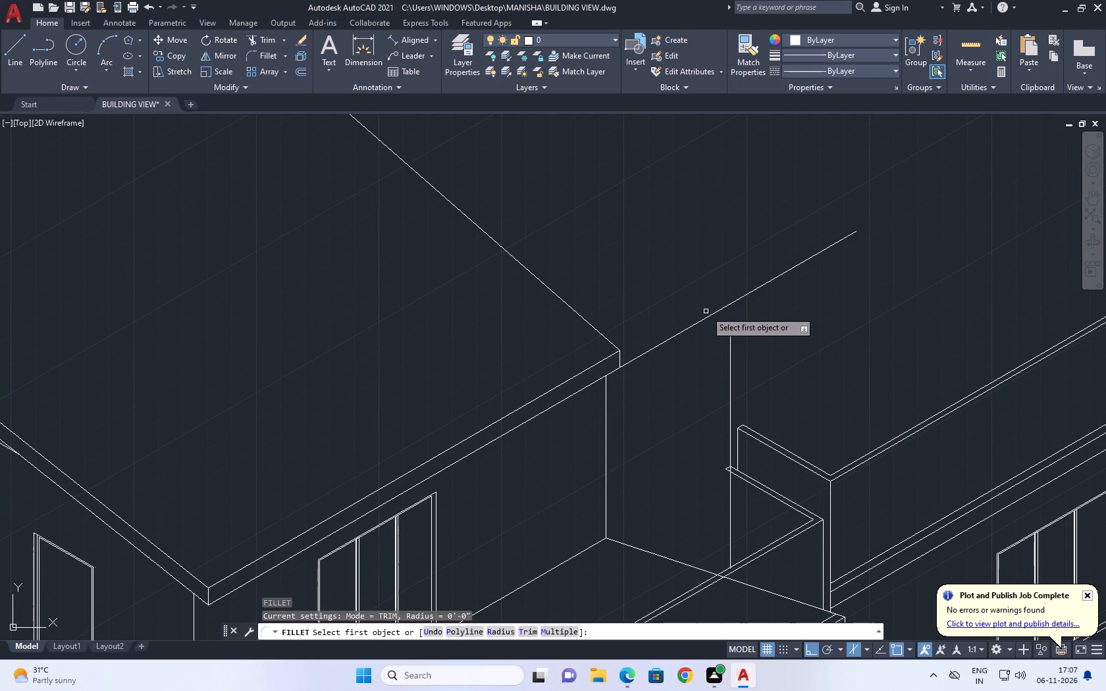
{"action": "left_click", "coordinate": [713, 316]}
{"action": "left_click", "coordinate": [730, 340]}
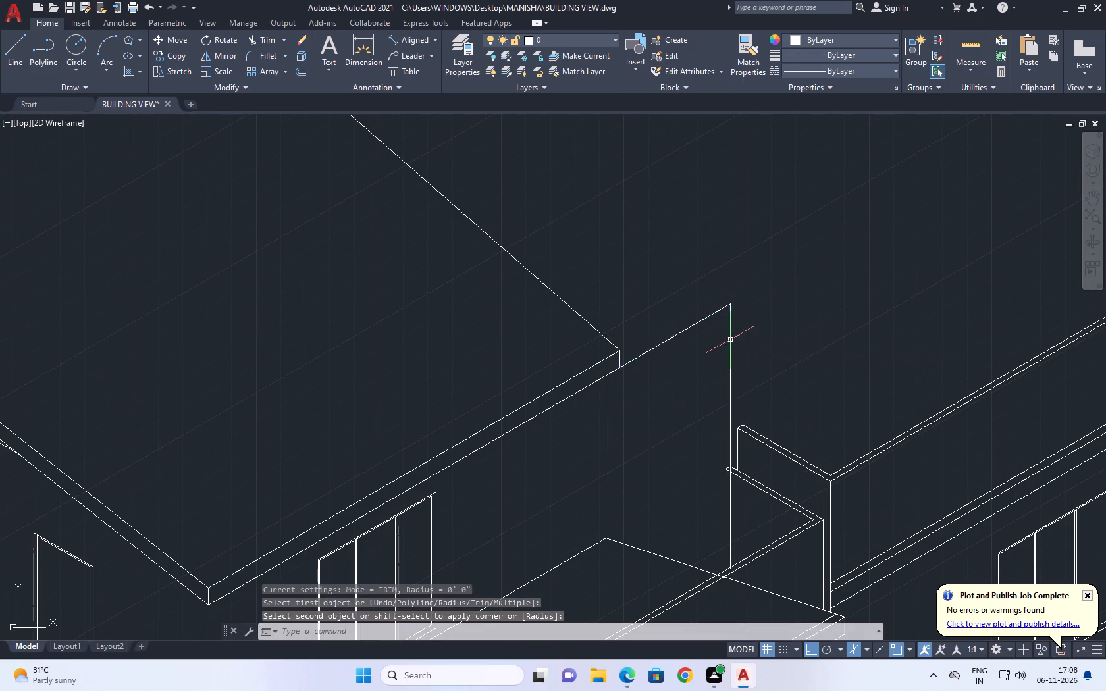
Trim the short piece of the vertical line that crosses the tip of the balcony side railing.
{"action": "scroll", "coordinate": [770, 334], "scroll_direction": "down", "scroll_amount": 1}
{"action": "middle_click_drag", "start_coordinate": [829, 317], "coordinate": [777, 330]}
{"action": "scroll", "coordinate": [703, 430], "scroll_direction": "up", "scroll_amount": 4}
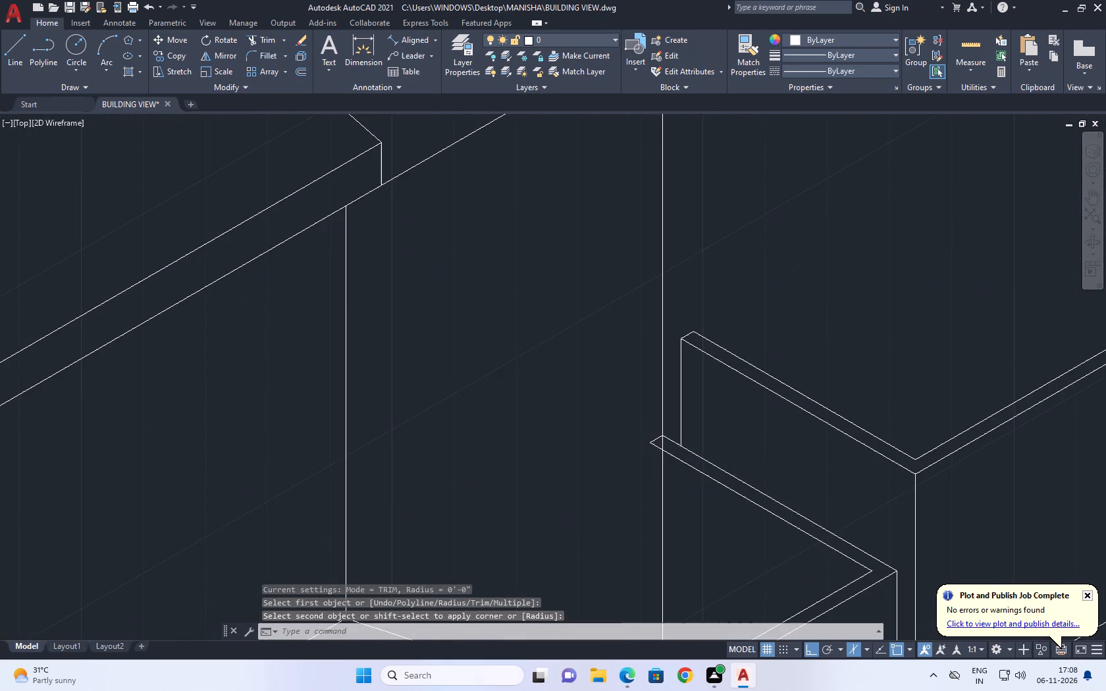
{"action": "middle_click_drag", "start_coordinate": [646, 396], "coordinate": [690, 407]}
{"action": "type", "text": "TR"}
{"action": "key", "text": "space"}
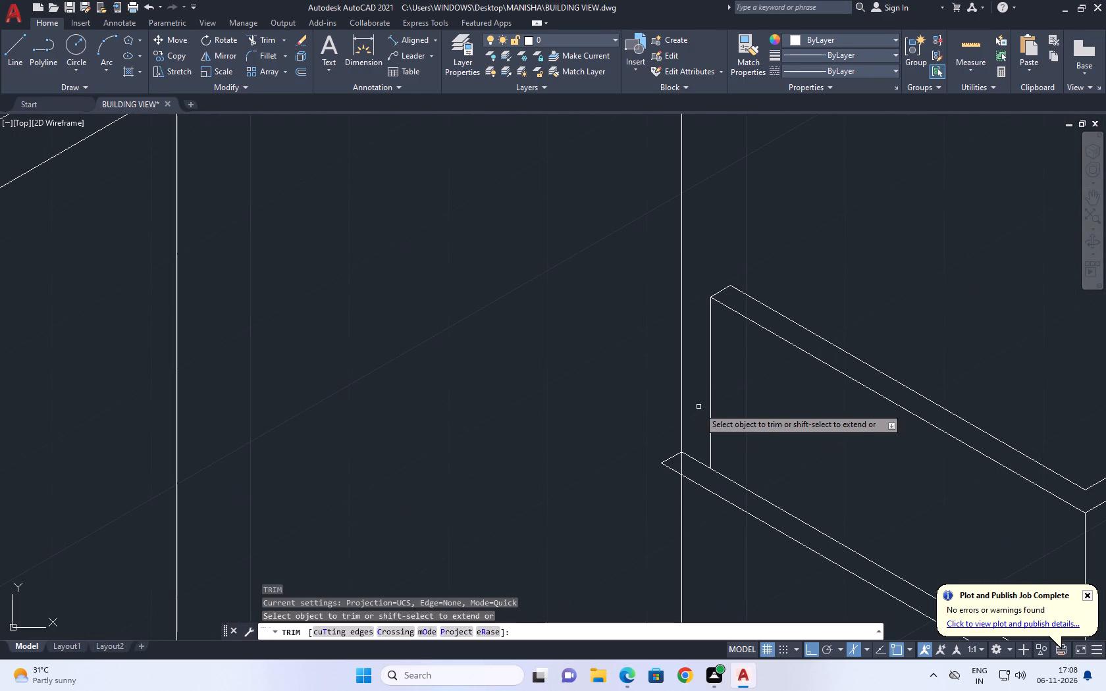
{"action": "left_click", "coordinate": [681, 462]}
{"action": "scroll", "coordinate": [683, 459], "scroll_direction": "down", "scroll_amount": 5}
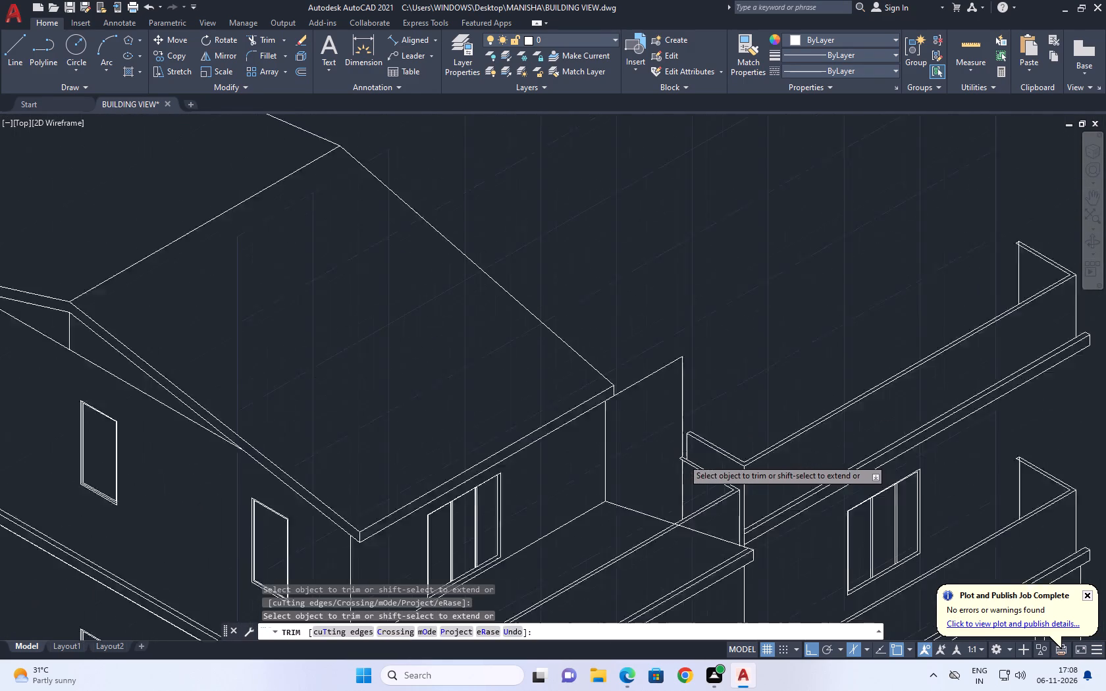
{"action": "key", "text": "space"}
Copy the main building's complete gable roof outline, including ridge and eave edges, about 16 feet along the 30° axis over the extension.
{"action": "middle_click_drag", "start_coordinate": [629, 419], "coordinate": [670, 407]}
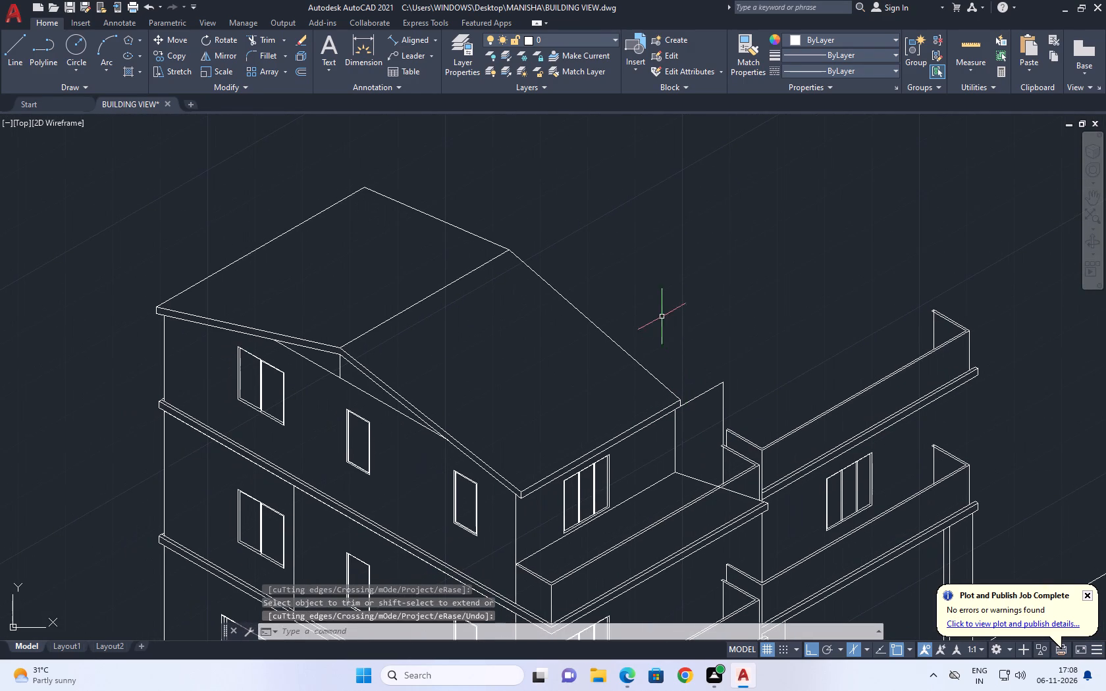
{"action": "left_click_drag", "start_coordinate": [650, 311], "coordinate": [642, 311]}
{"action": "left_click", "coordinate": [555, 324]}
{"action": "left_click_drag", "start_coordinate": [509, 288], "coordinate": [492, 281]}
{"action": "left_click", "coordinate": [421, 242]}
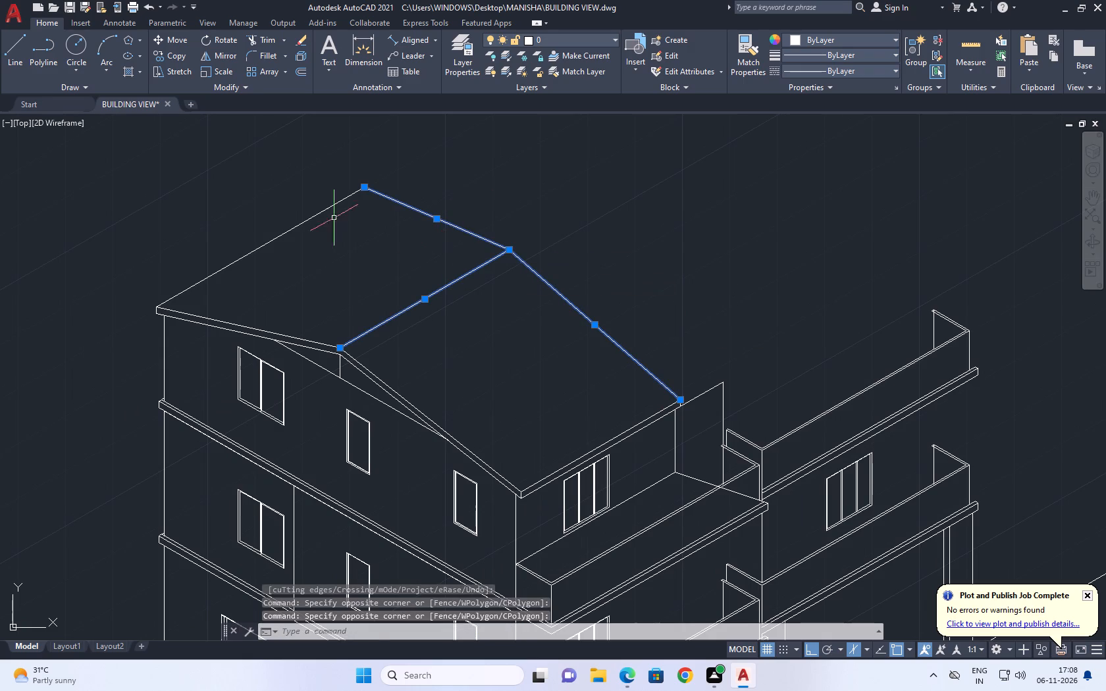
{"action": "left_click_drag", "start_coordinate": [330, 222], "coordinate": [321, 222]}
{"action": "left_click", "coordinate": [275, 205]}
{"action": "middle_click_drag", "start_coordinate": [387, 376], "coordinate": [454, 249]}
{"action": "scroll", "coordinate": [558, 397], "scroll_direction": "up", "scroll_amount": 2}
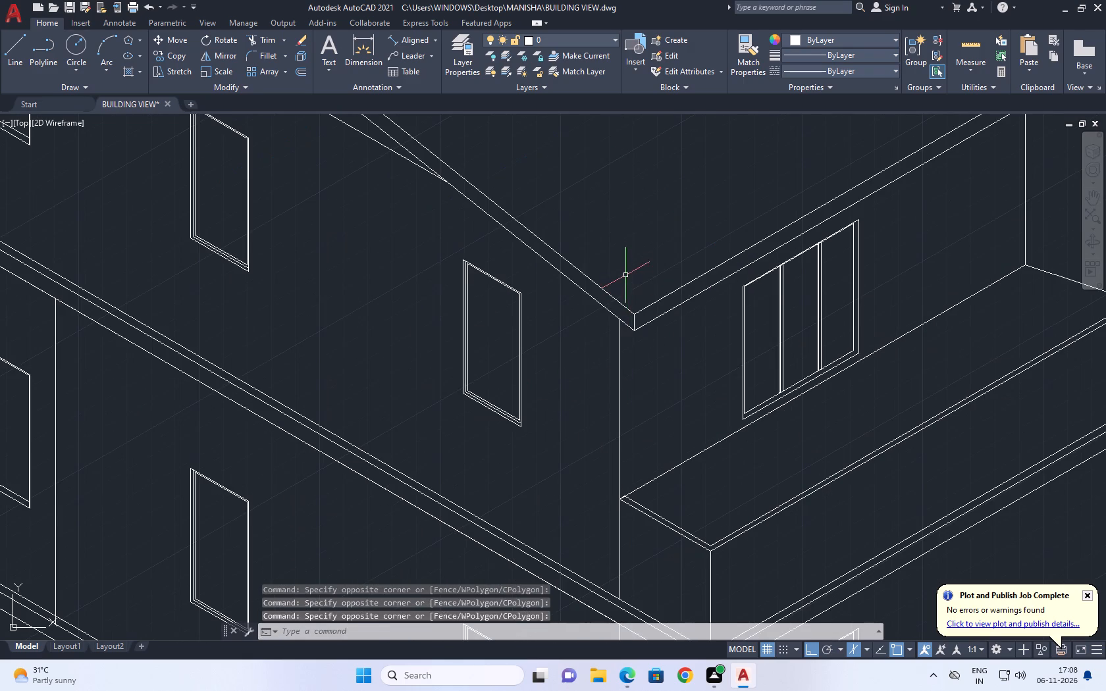
{"action": "left_click", "coordinate": [625, 271]}
{"action": "left_click", "coordinate": [665, 391]}
{"action": "left_click_drag", "start_coordinate": [683, 334], "coordinate": [680, 328]}
{"action": "left_click", "coordinate": [661, 283]}
{"action": "middle_click_drag", "start_coordinate": [571, 319], "coordinate": [641, 388]}
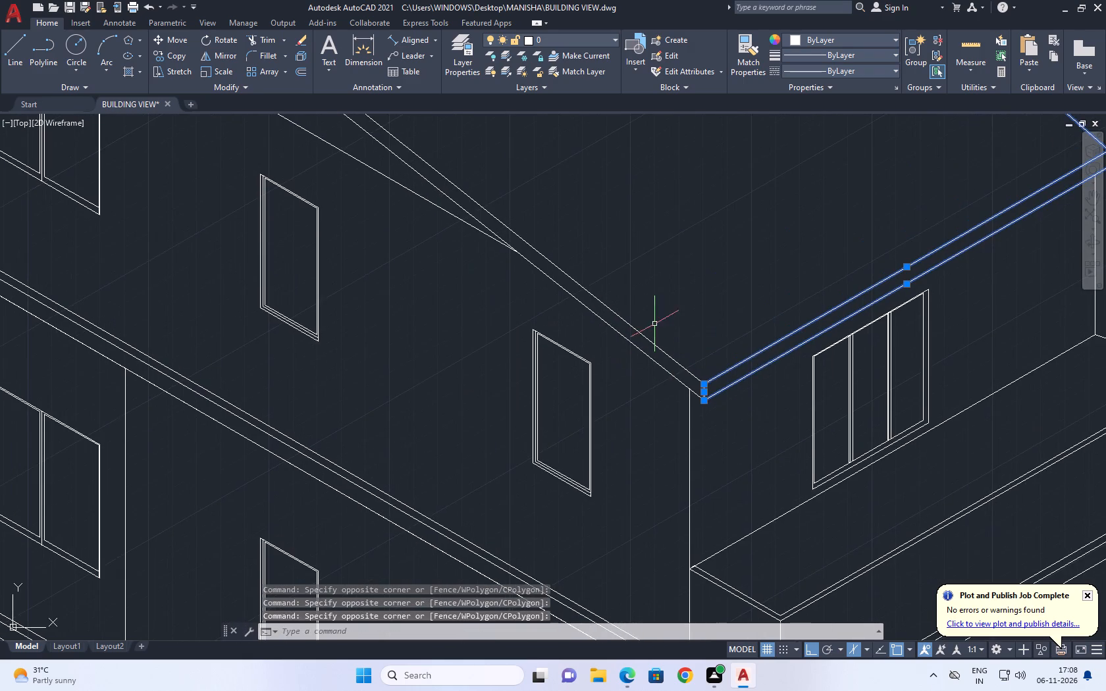
{"action": "left_click", "coordinate": [654, 324]}
{"action": "left_click", "coordinate": [619, 356]}
{"action": "scroll", "coordinate": [642, 344], "scroll_direction": "down", "scroll_amount": 1}
{"action": "middle_click_drag", "start_coordinate": [548, 259], "coordinate": [677, 454]}
{"action": "scroll", "coordinate": [469, 345], "scroll_direction": "up", "scroll_amount": 1}
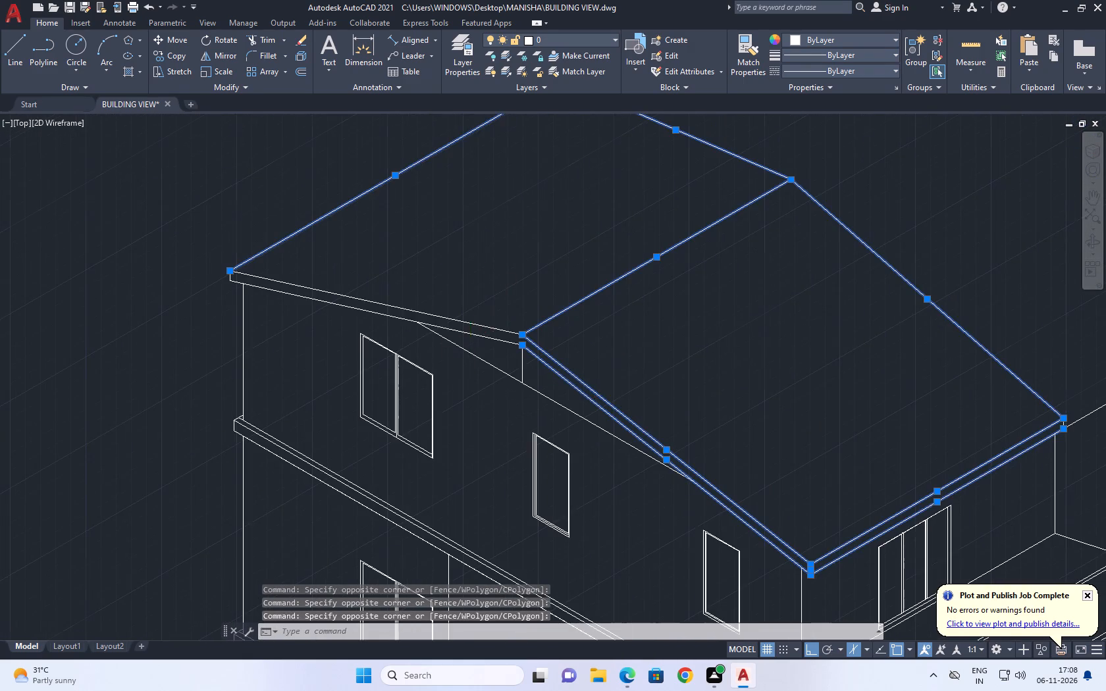
{"action": "scroll", "coordinate": [469, 345], "scroll_direction": "up", "scroll_amount": 1}
{"action": "left_click_drag", "start_coordinate": [525, 354], "coordinate": [529, 336]}
{"action": "left_click", "coordinate": [506, 274]}
{"action": "middle_click_drag", "start_coordinate": [707, 307], "coordinate": [862, 352]}
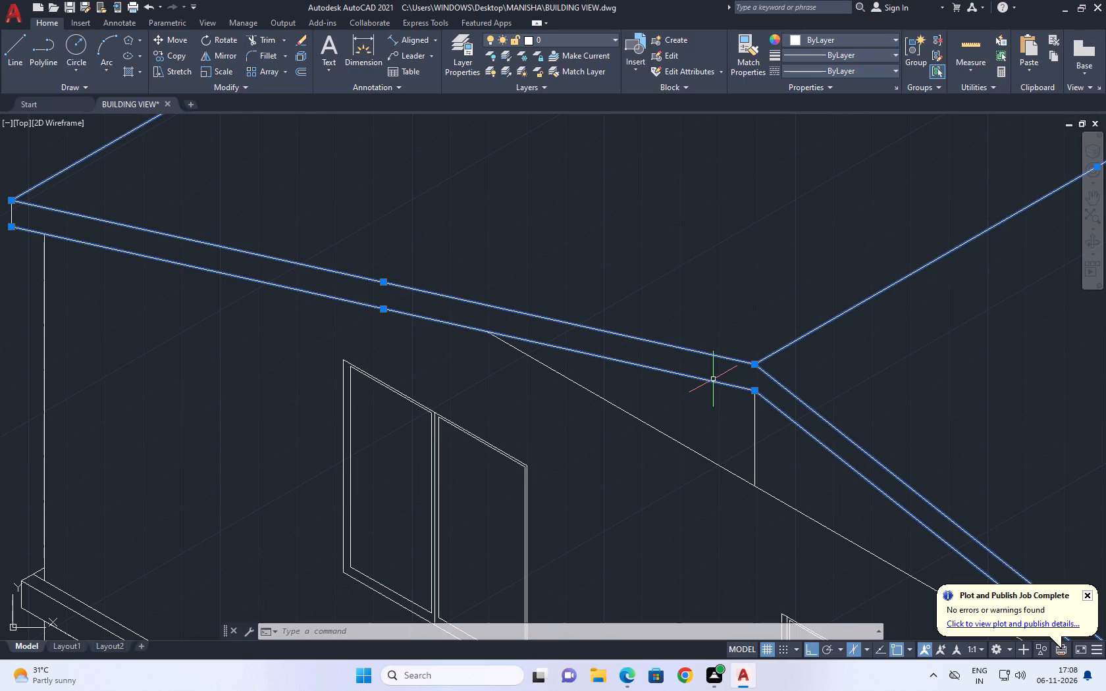
{"action": "scroll", "coordinate": [598, 332], "scroll_direction": "down", "scroll_amount": 3}
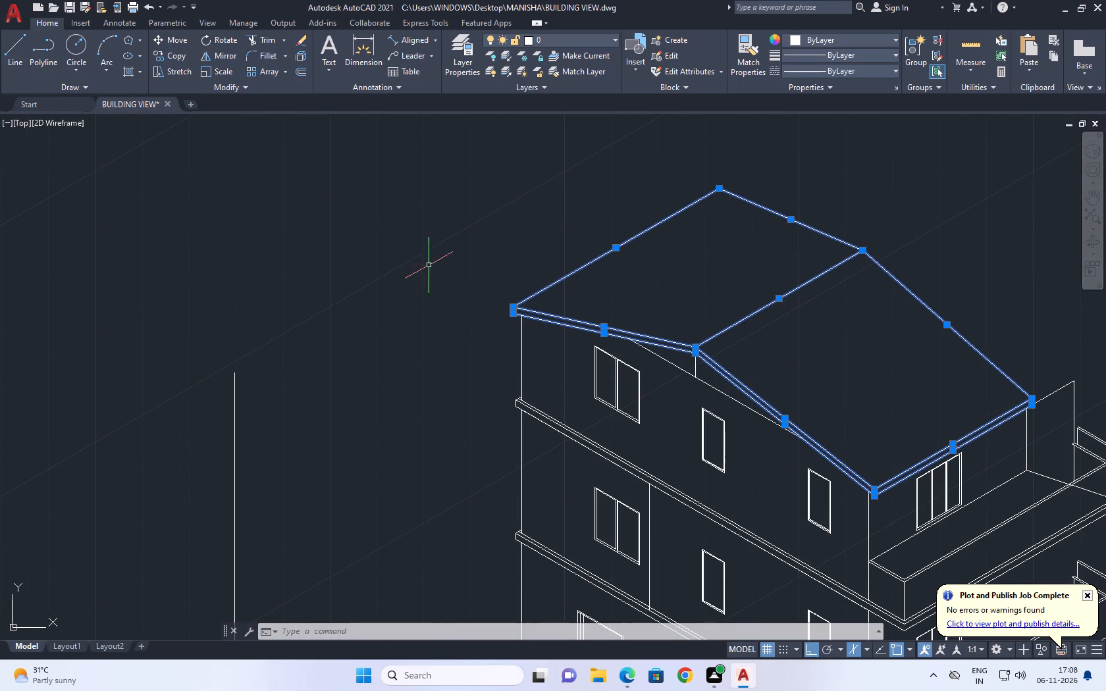
{"action": "left_click", "coordinate": [429, 265]}
{"action": "left_click", "coordinate": [539, 347]}
{"action": "scroll", "coordinate": [498, 259], "scroll_direction": "down", "scroll_amount": 1}
{"action": "middle_click_drag", "start_coordinate": [633, 233], "coordinate": [586, 218]}
{"action": "left_click", "coordinate": [174, 53]}
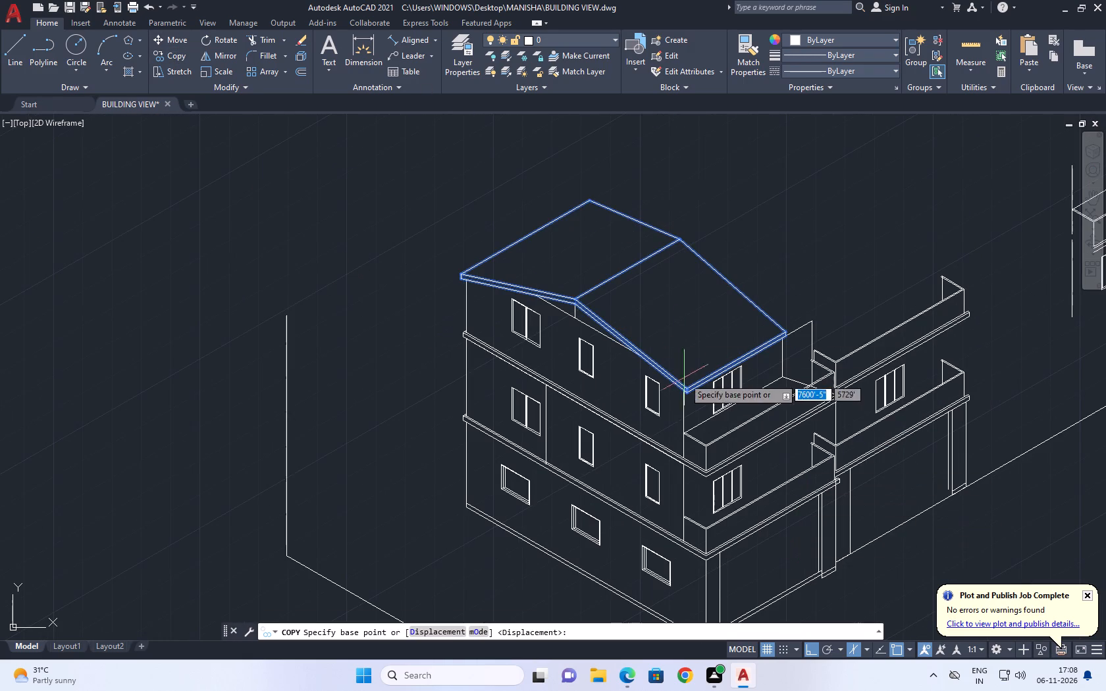
{"action": "scroll", "coordinate": [693, 391], "scroll_direction": "up", "scroll_amount": 2}
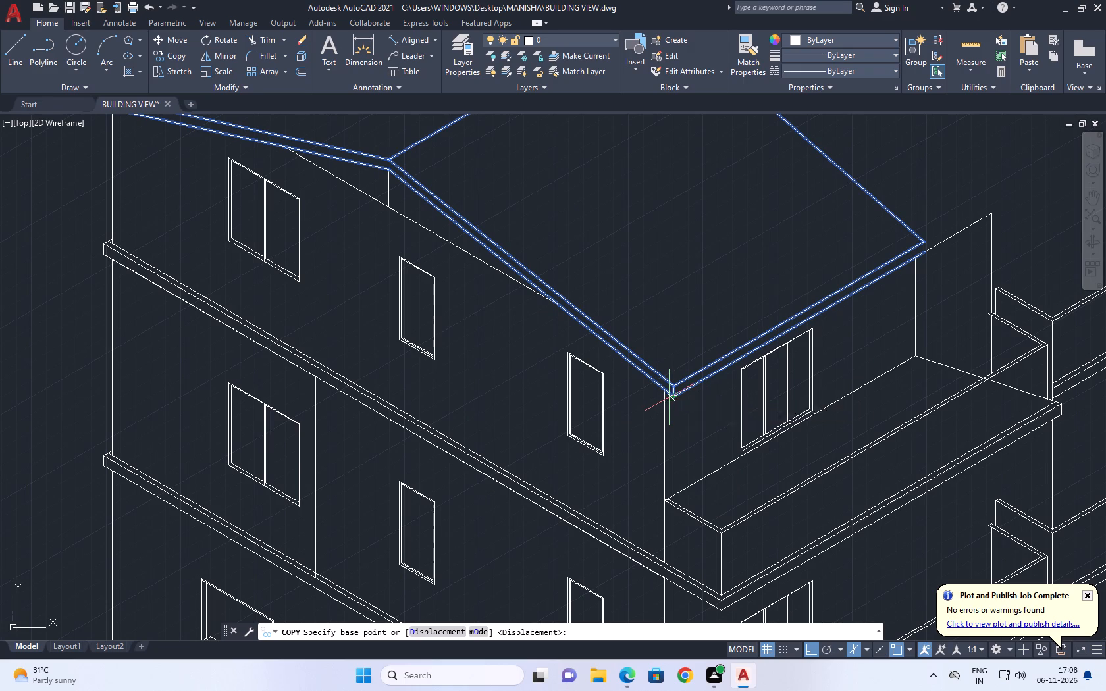
{"action": "scroll", "coordinate": [643, 402], "scroll_direction": "down", "scroll_amount": 1}
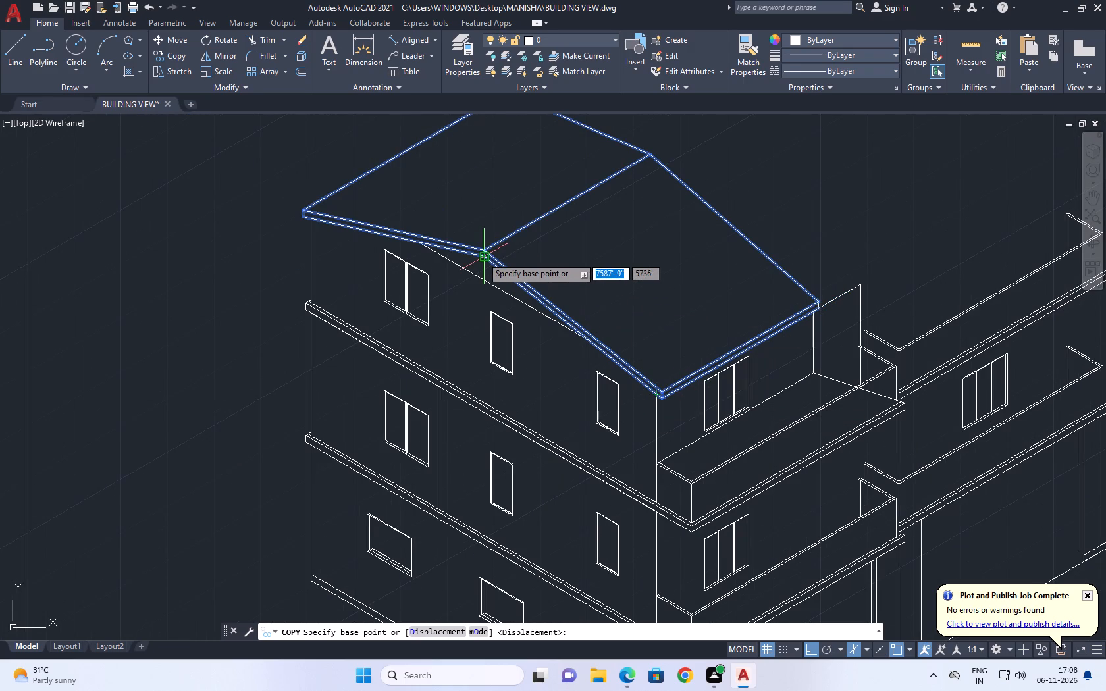
{"action": "scroll", "coordinate": [679, 419], "scroll_direction": "up", "scroll_amount": 1}
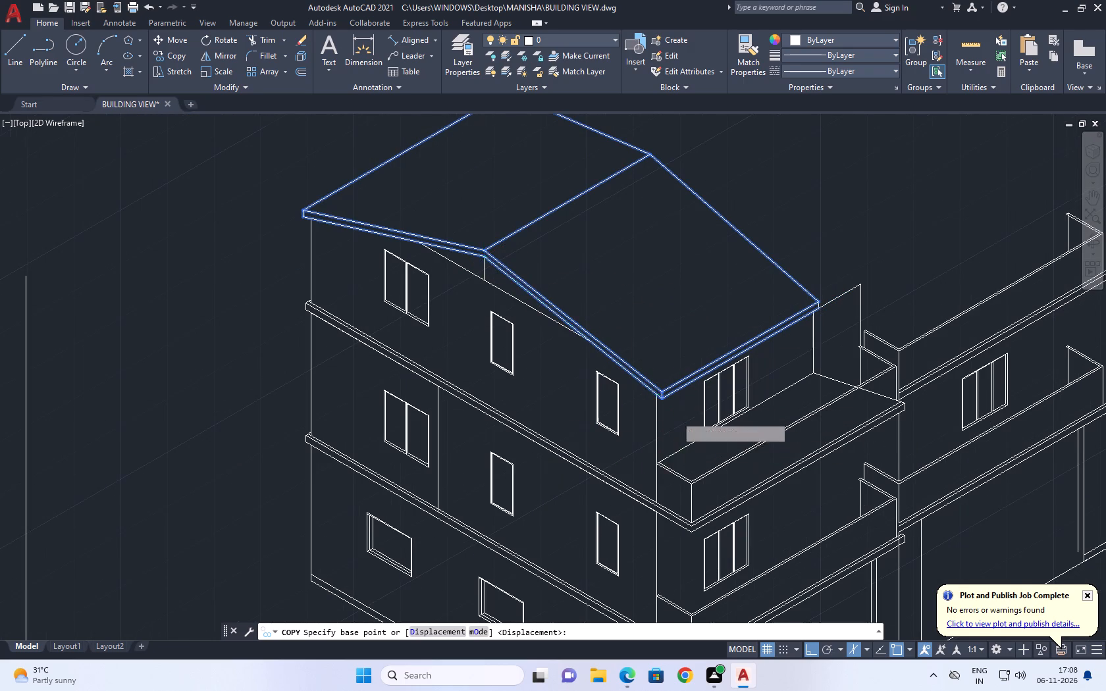
{"action": "left_click", "coordinate": [652, 392]}
{"action": "scroll", "coordinate": [695, 374], "scroll_direction": "down", "scroll_amount": 1}
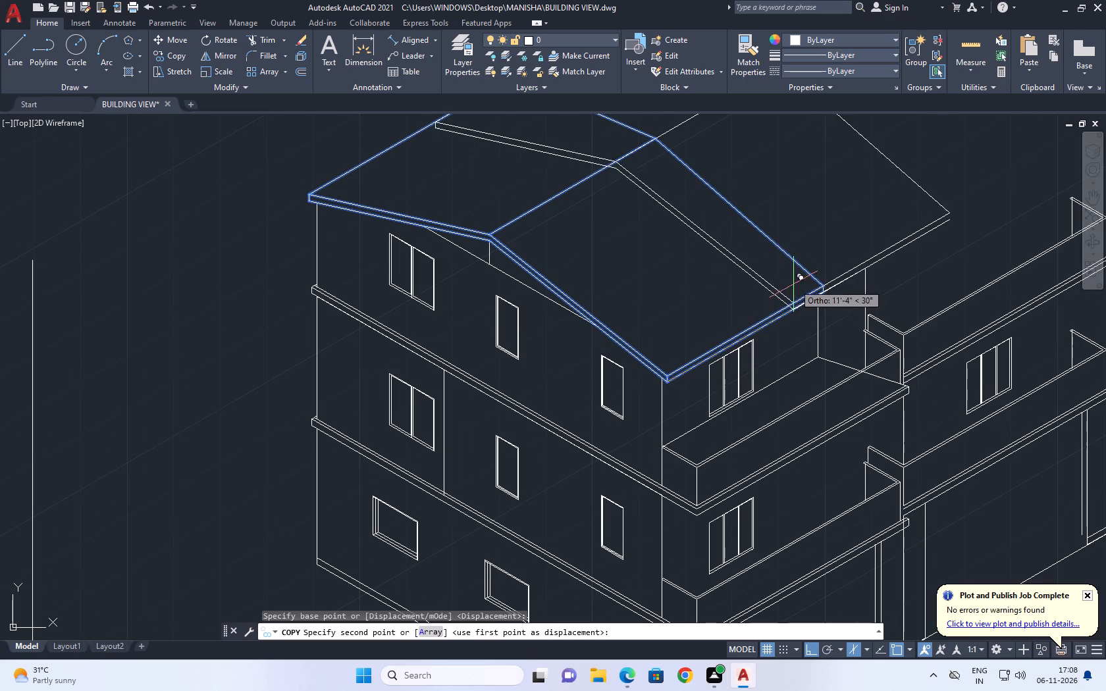
{"action": "scroll", "coordinate": [844, 268], "scroll_direction": "up", "scroll_amount": 2}
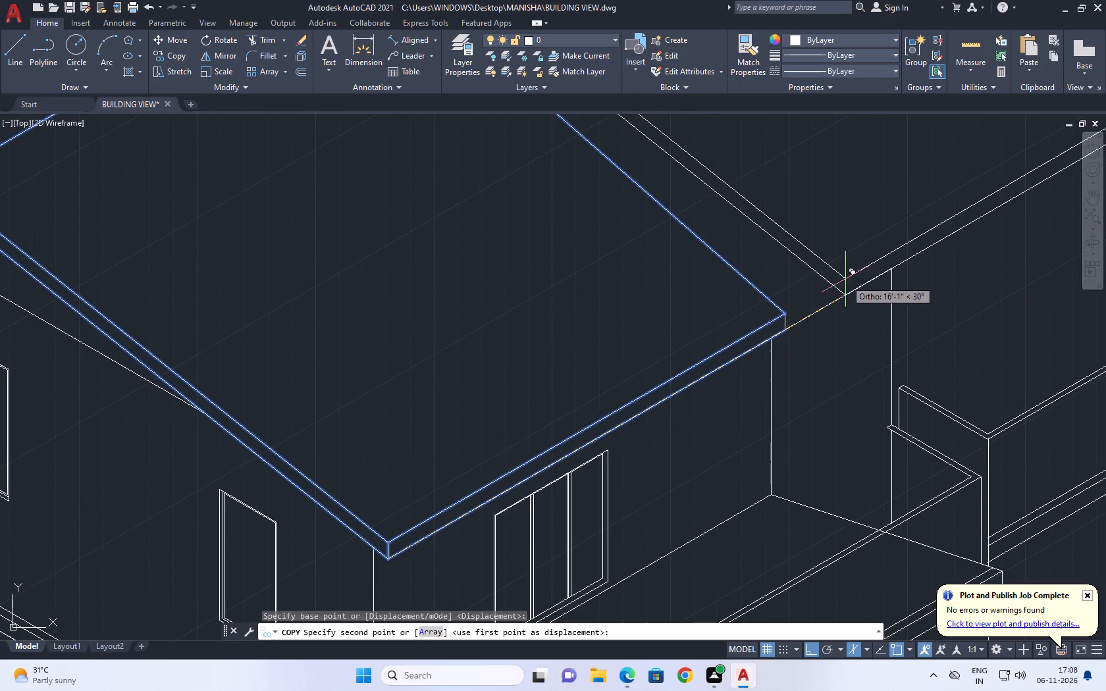
{"action": "left_click", "coordinate": [848, 293]}
{"action": "scroll", "coordinate": [843, 292], "scroll_direction": "down", "scroll_amount": 3}
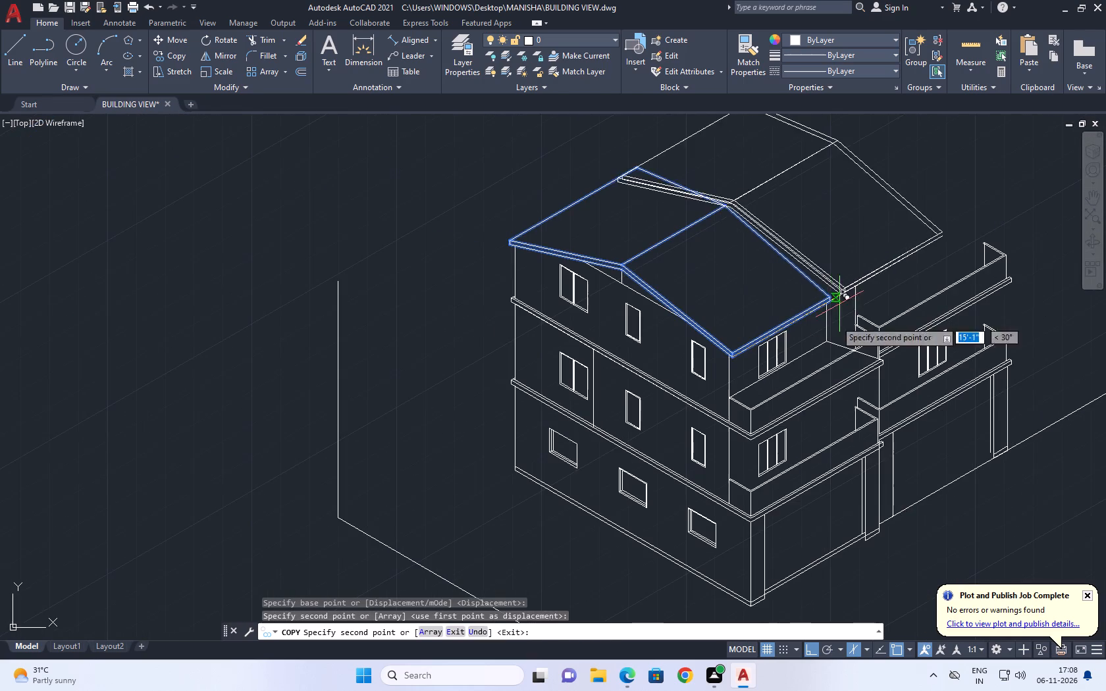
{"action": "right_click", "coordinate": [846, 222]}
{"action": "left_click", "coordinate": [880, 242]}
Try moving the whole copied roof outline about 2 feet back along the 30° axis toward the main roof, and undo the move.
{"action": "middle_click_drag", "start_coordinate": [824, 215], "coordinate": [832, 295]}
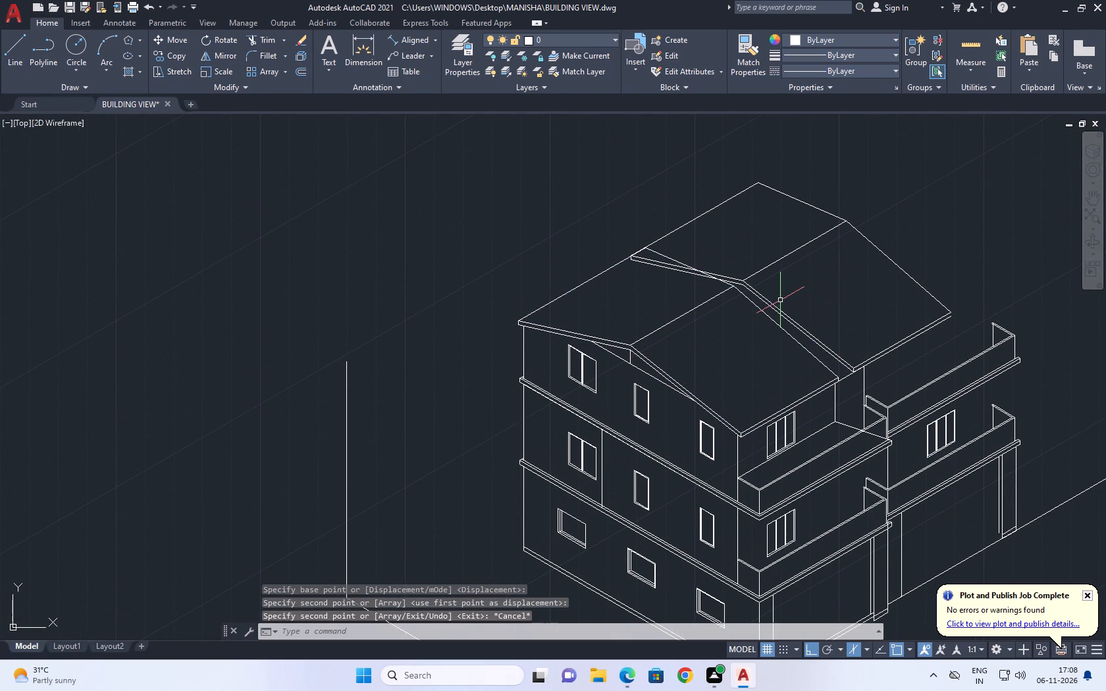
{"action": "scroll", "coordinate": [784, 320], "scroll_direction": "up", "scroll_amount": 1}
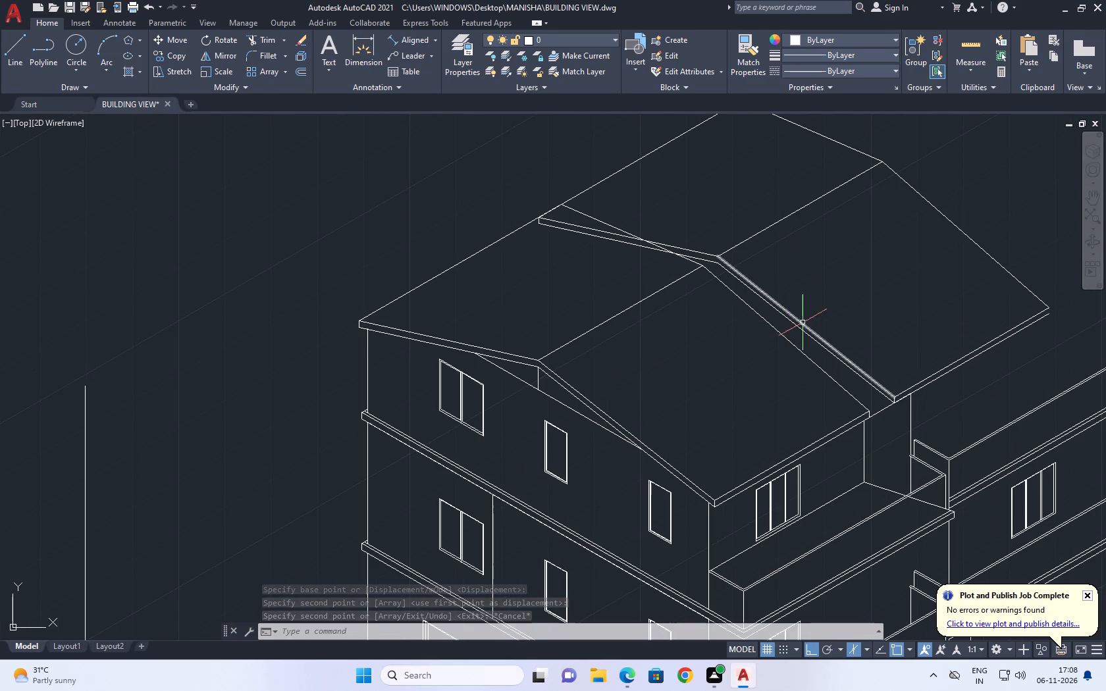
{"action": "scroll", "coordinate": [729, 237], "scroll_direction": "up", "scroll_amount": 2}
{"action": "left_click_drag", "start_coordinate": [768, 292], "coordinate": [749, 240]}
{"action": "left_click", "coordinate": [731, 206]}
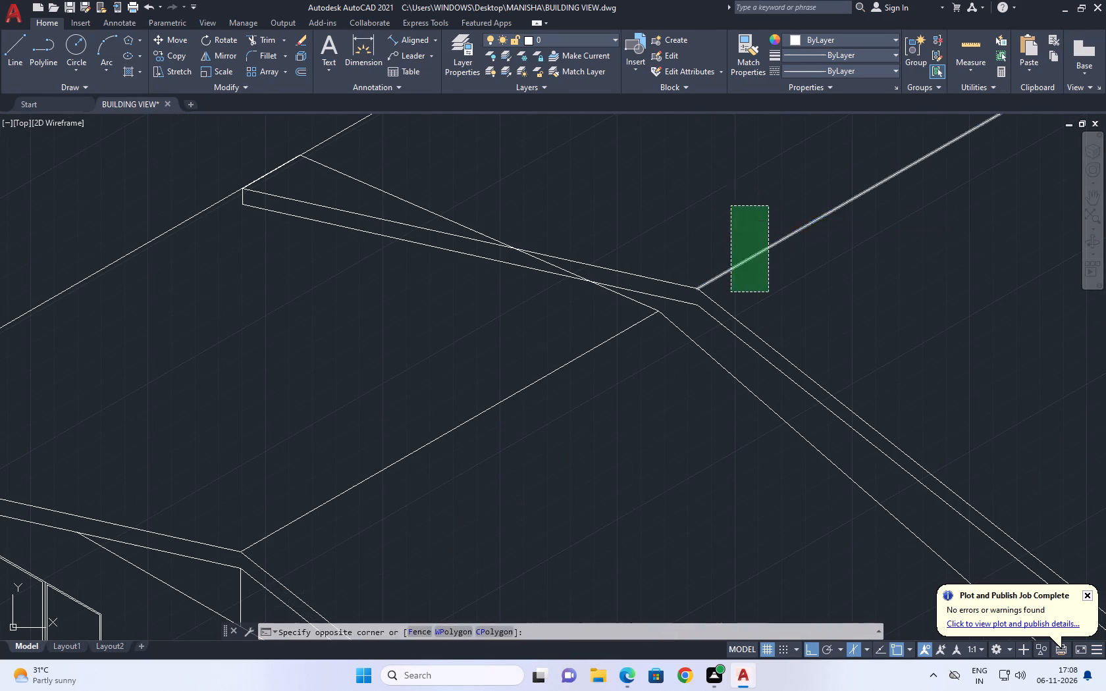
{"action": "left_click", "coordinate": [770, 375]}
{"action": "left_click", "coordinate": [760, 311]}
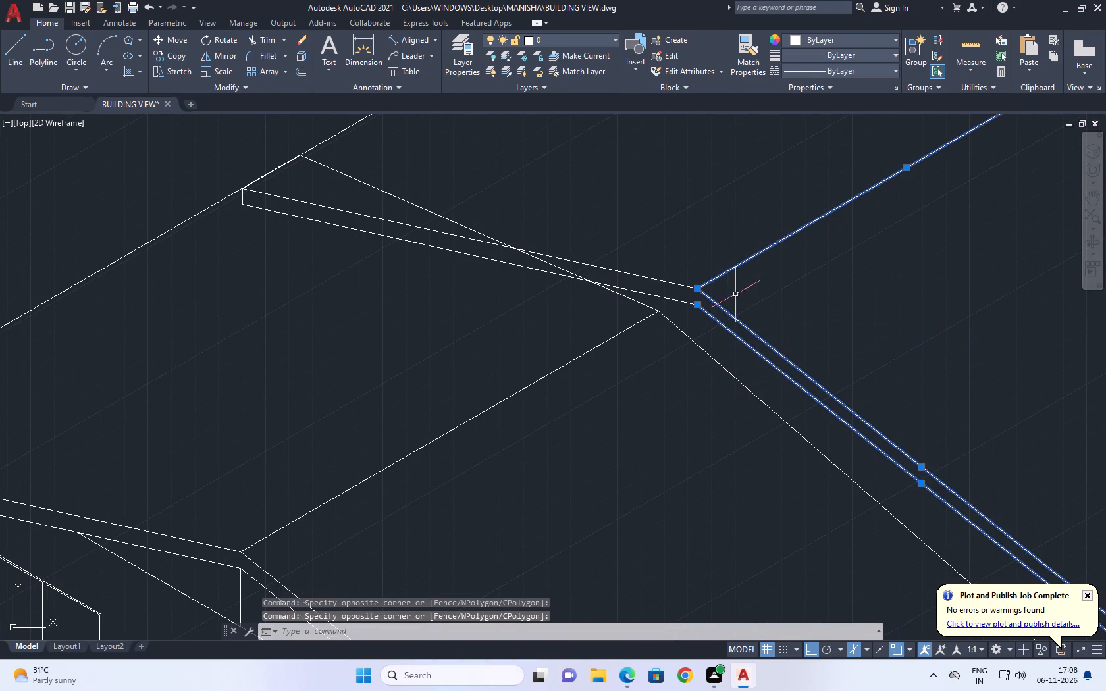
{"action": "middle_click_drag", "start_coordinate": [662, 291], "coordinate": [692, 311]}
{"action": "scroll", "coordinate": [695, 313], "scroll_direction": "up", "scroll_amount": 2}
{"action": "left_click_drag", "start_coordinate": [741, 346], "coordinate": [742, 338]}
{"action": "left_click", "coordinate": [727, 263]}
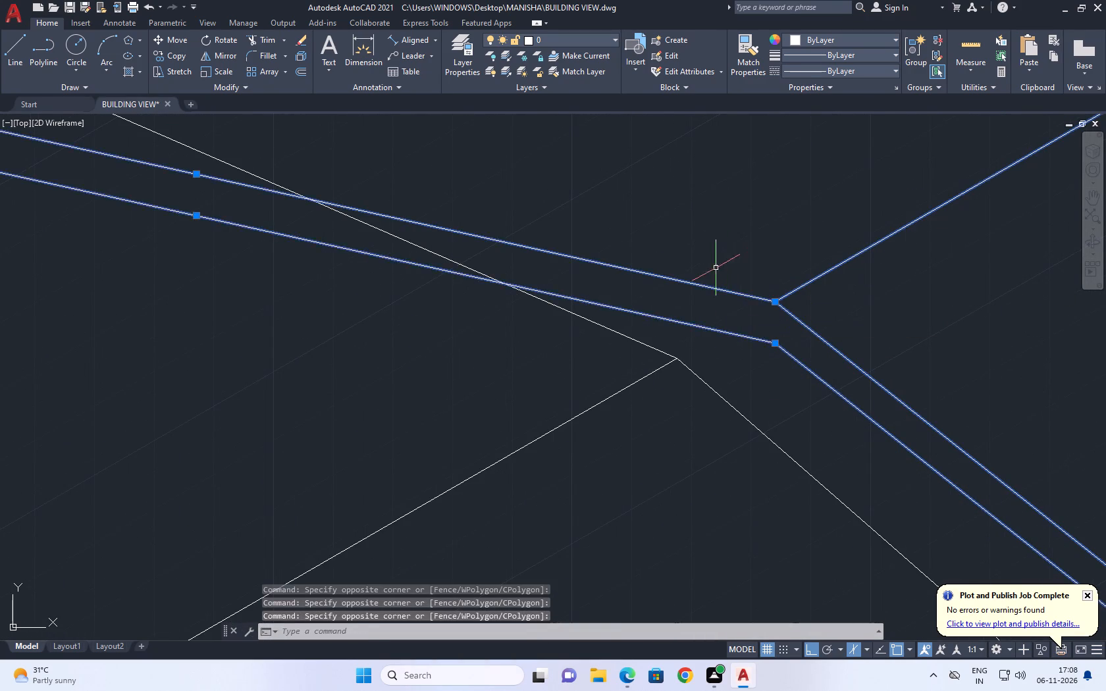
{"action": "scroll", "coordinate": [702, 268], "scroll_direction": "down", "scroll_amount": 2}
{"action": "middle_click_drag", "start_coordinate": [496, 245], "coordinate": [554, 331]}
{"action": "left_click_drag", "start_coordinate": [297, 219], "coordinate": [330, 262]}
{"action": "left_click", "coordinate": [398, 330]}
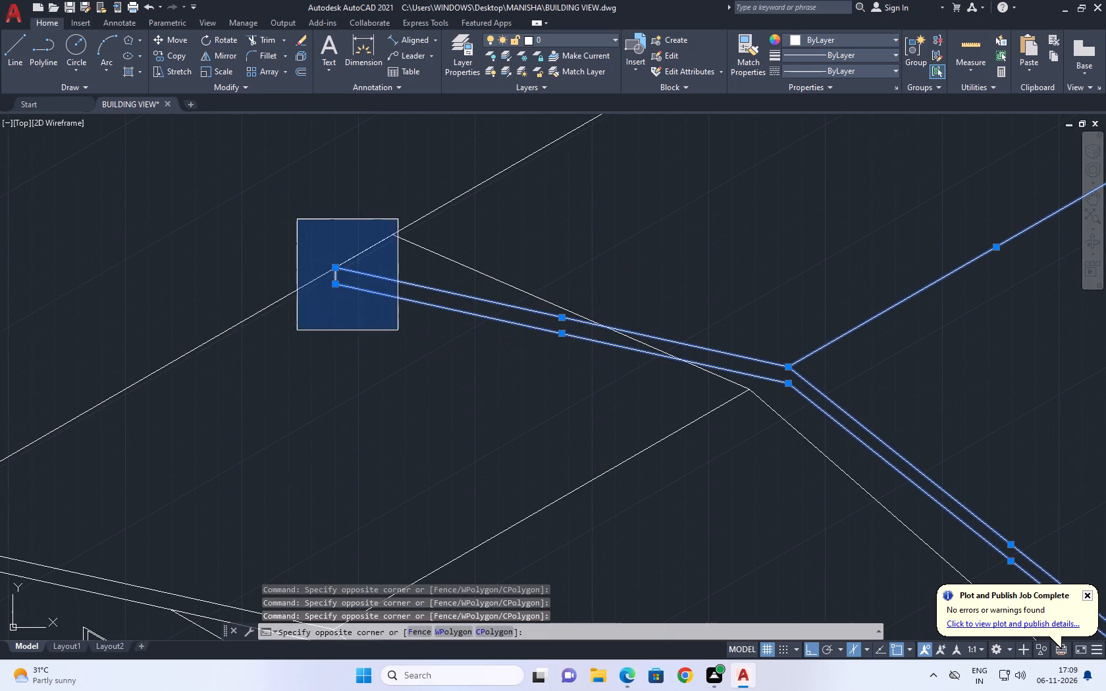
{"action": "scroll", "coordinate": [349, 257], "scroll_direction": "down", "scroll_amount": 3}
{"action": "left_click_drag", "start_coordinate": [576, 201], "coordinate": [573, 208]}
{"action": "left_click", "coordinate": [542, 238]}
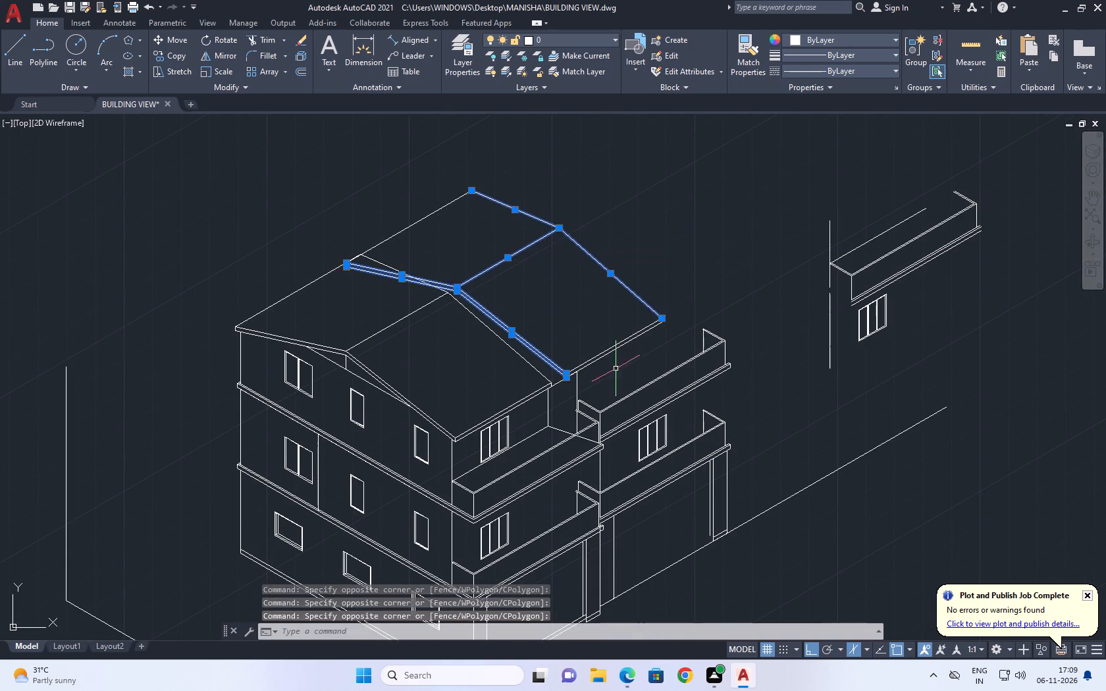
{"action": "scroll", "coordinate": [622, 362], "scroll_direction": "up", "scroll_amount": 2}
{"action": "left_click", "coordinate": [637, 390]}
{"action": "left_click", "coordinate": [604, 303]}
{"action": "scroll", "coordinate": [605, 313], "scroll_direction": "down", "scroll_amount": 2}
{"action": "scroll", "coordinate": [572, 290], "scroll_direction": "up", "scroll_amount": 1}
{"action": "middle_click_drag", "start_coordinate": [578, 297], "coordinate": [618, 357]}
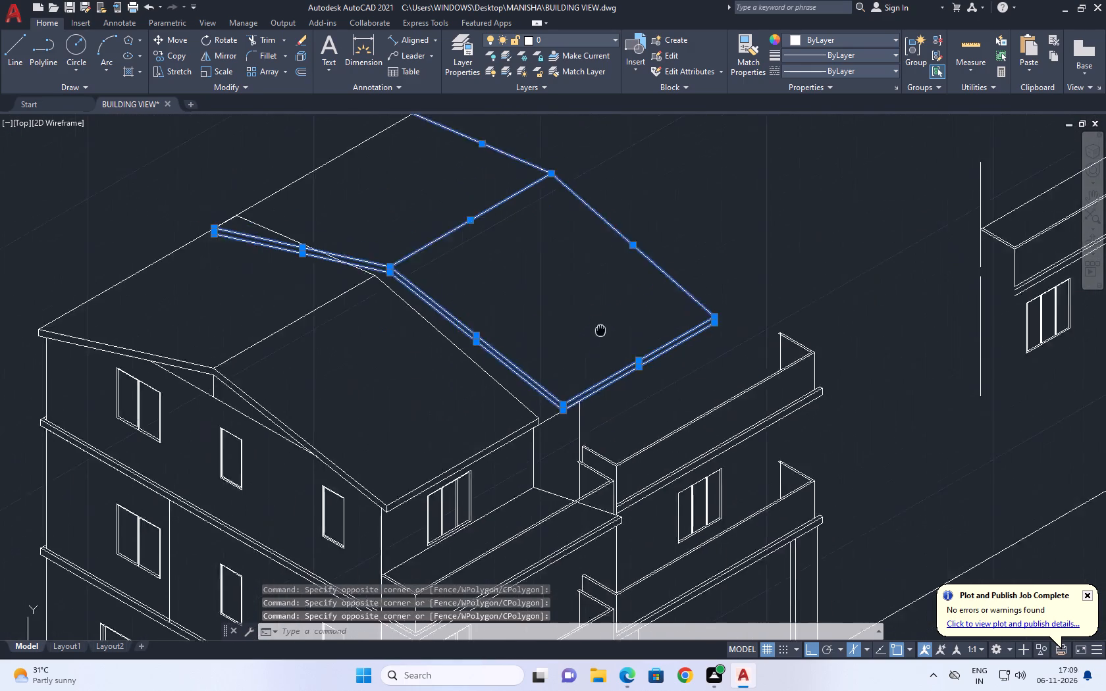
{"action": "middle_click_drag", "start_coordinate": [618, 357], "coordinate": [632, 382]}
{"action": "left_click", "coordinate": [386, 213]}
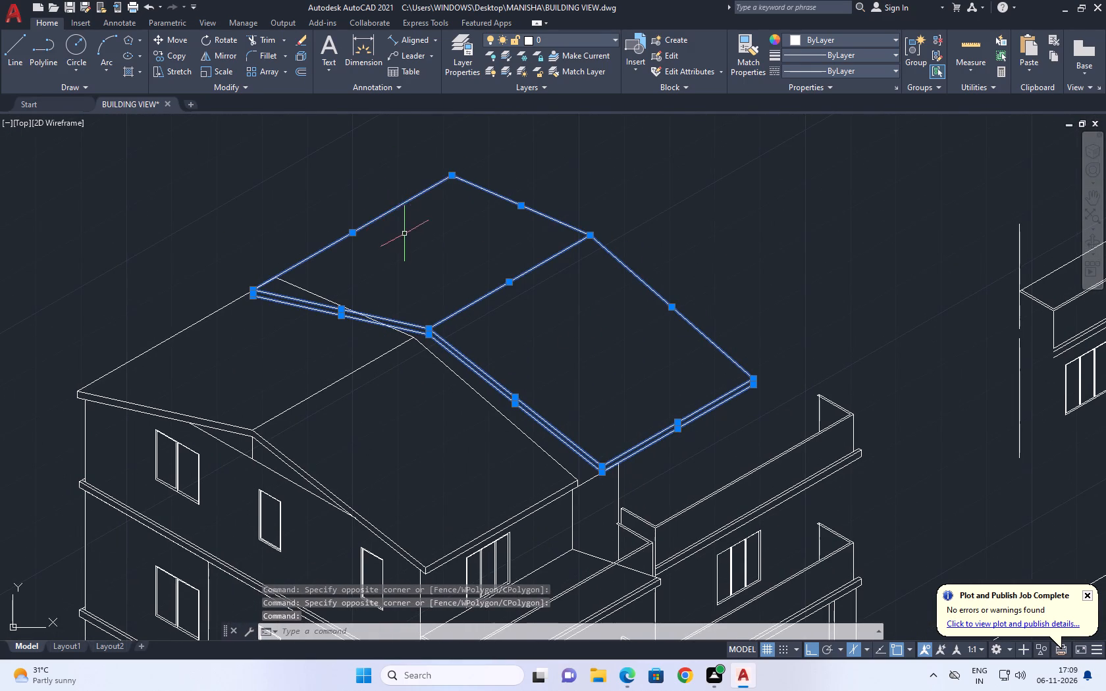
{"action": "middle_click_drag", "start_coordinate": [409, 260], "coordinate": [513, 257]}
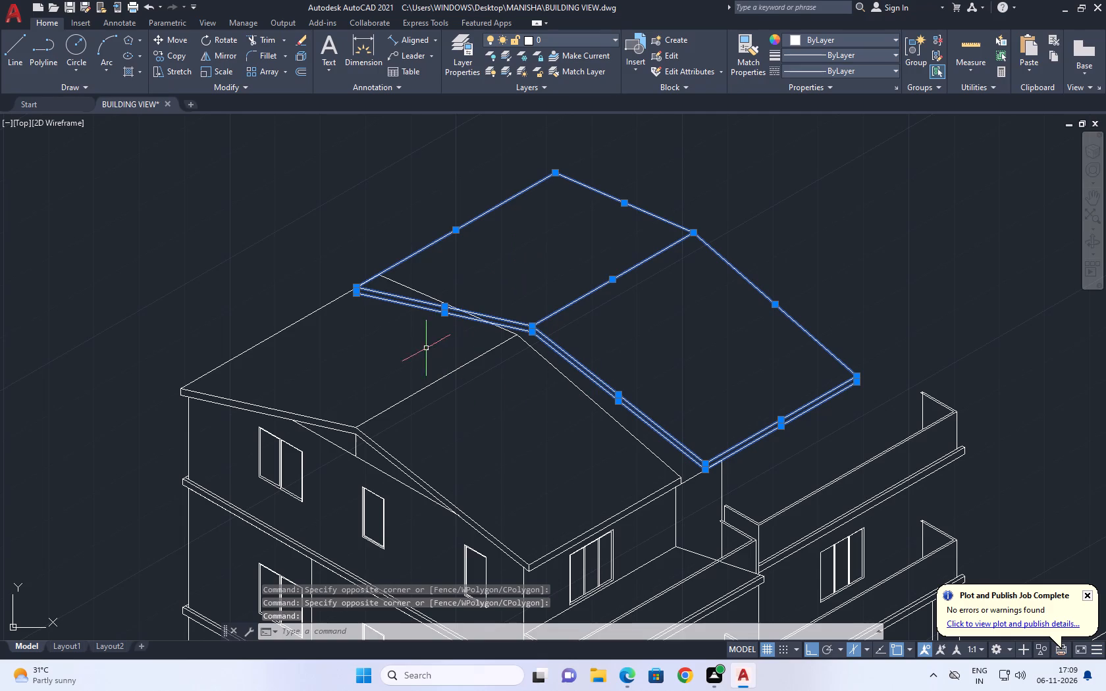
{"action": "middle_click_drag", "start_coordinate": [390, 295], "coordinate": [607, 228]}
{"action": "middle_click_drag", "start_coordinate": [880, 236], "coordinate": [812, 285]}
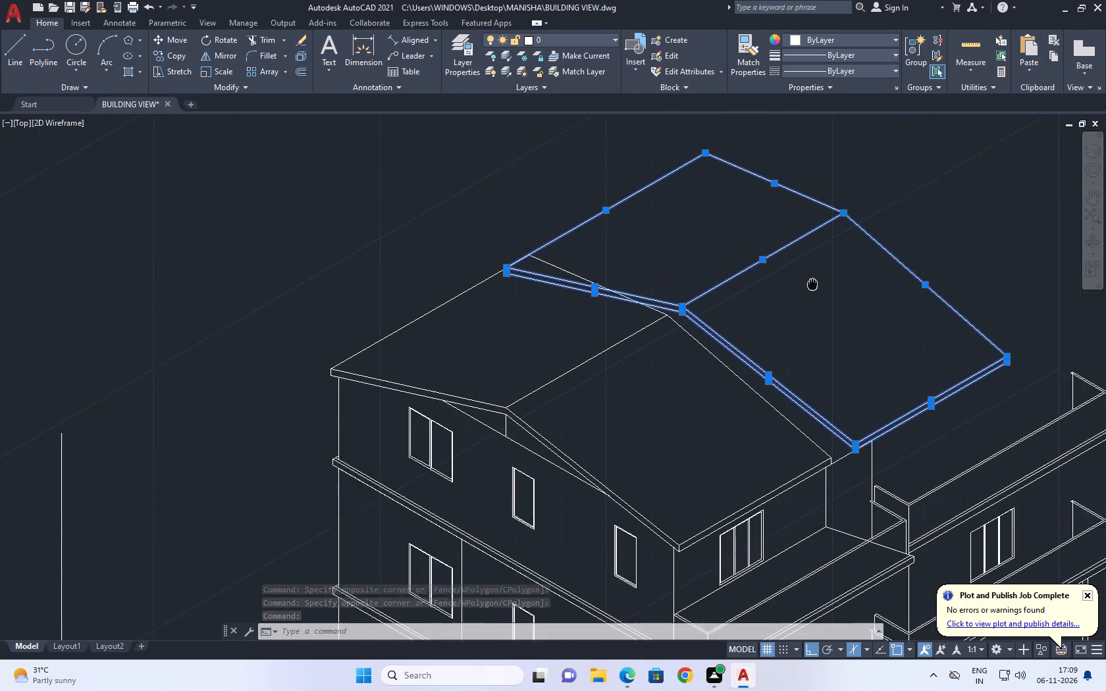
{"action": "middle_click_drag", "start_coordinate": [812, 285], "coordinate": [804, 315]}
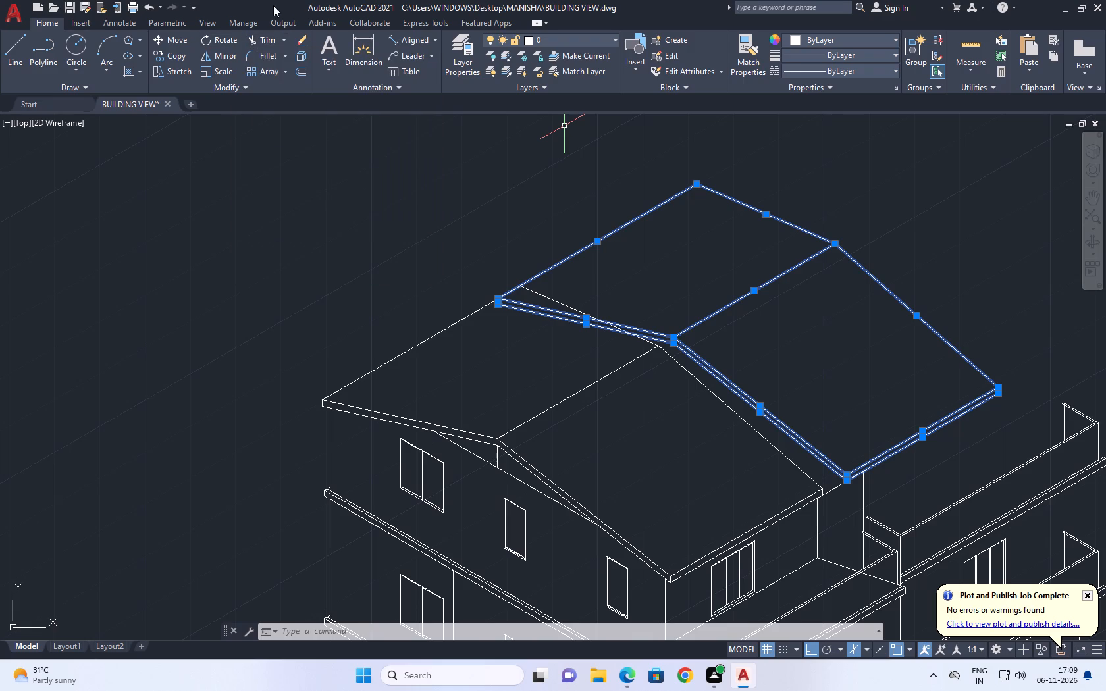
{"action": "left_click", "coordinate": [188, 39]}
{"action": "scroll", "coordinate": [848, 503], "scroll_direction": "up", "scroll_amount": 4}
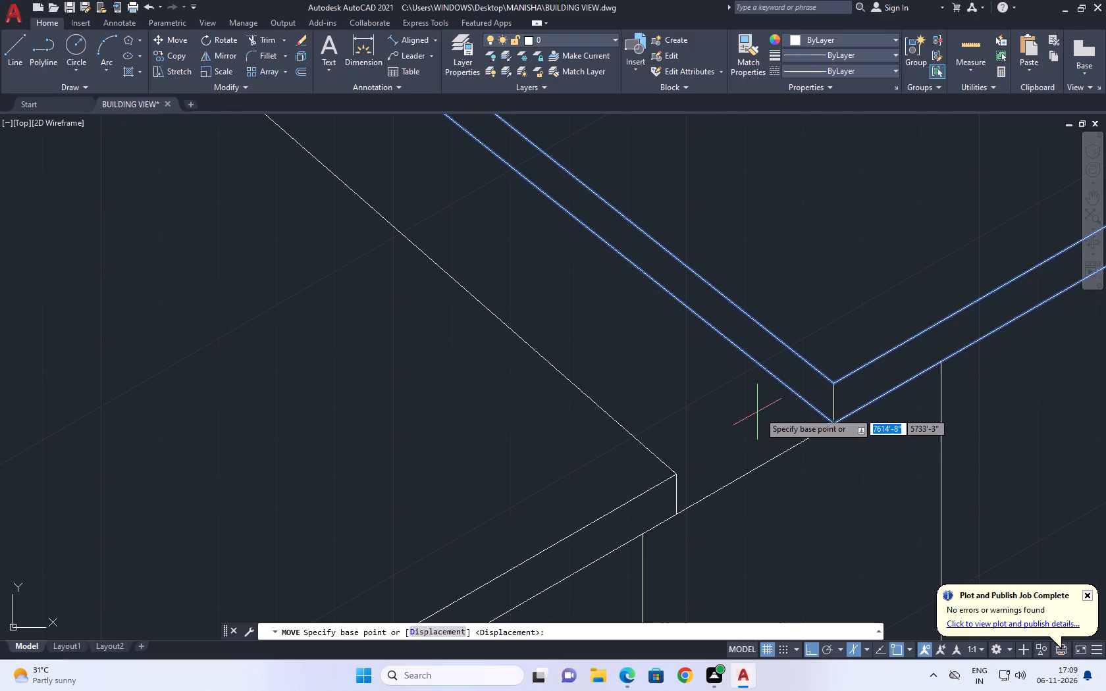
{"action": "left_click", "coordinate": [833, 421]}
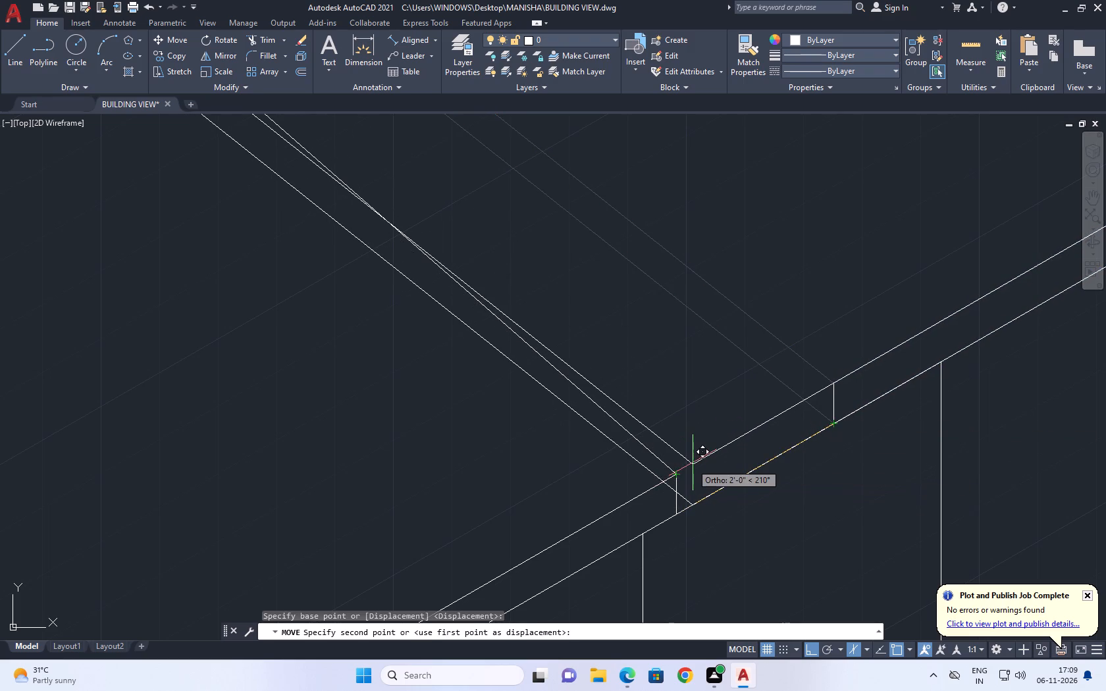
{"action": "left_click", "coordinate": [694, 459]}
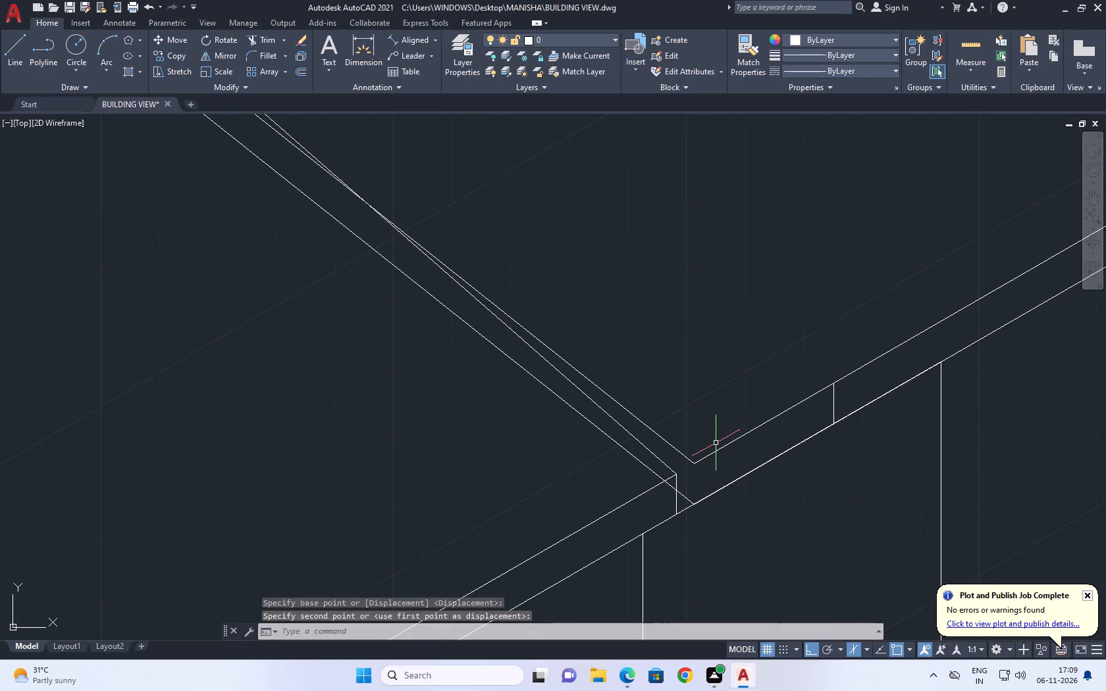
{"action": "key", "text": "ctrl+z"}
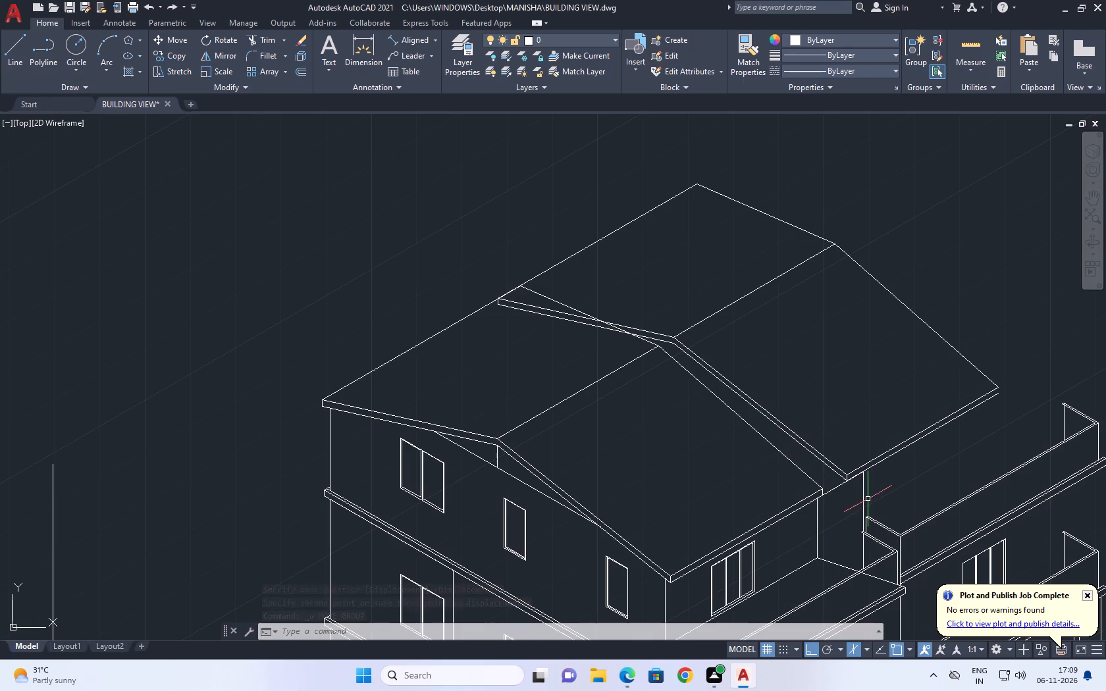
Erase the copied roof's two far-slope front gable lines and the short vertical line at their outer end.
{"action": "scroll", "coordinate": [829, 466], "scroll_direction": "up", "scroll_amount": 1}
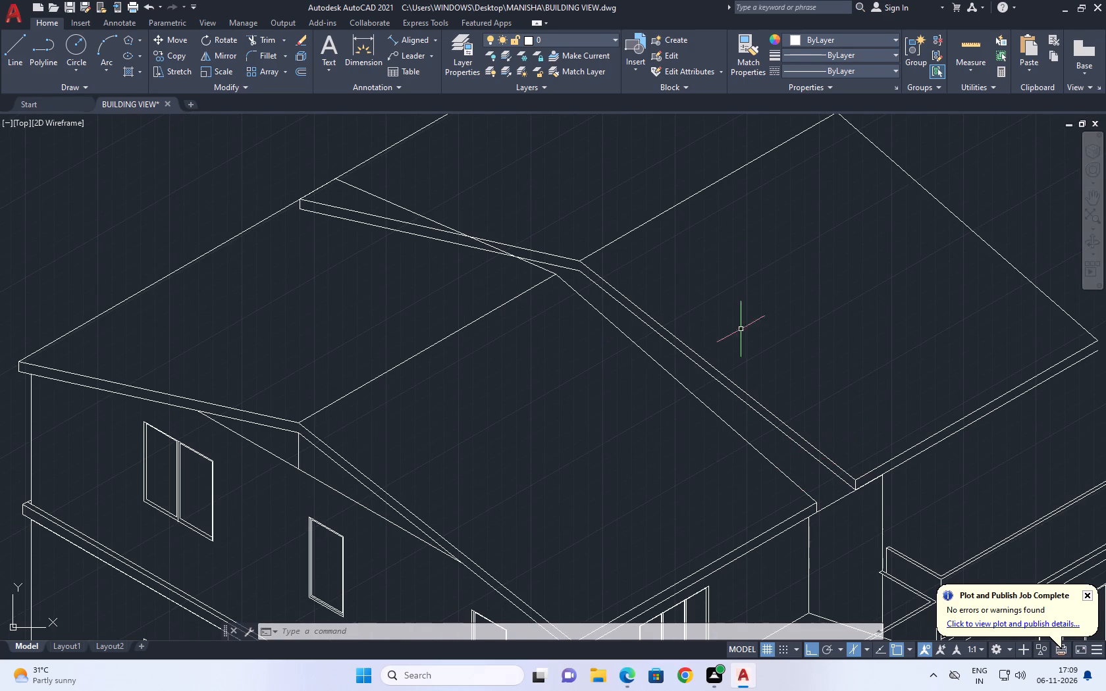
{"action": "scroll", "coordinate": [564, 256], "scroll_direction": "up", "scroll_amount": 1}
{"action": "left_click", "coordinate": [564, 244]}
{"action": "left_click_drag", "start_coordinate": [556, 272], "coordinate": [555, 279]}
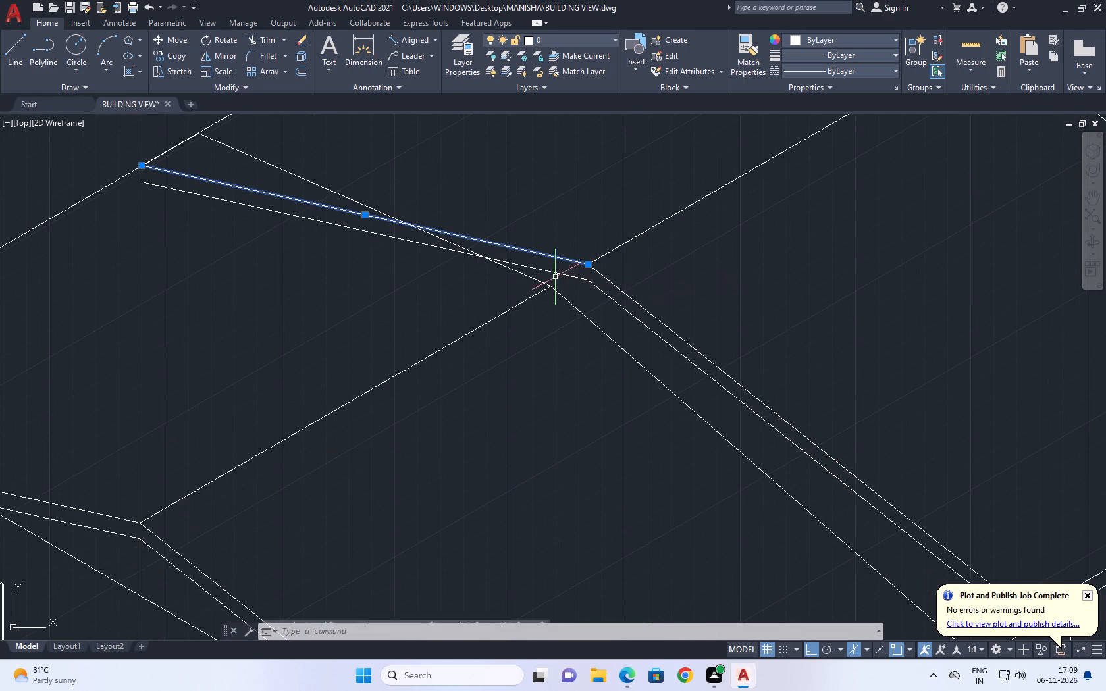
{"action": "left_click_drag", "start_coordinate": [555, 279], "coordinate": [555, 280]}
{"action": "left_click", "coordinate": [558, 272]}
{"action": "right_click", "coordinate": [583, 201]}
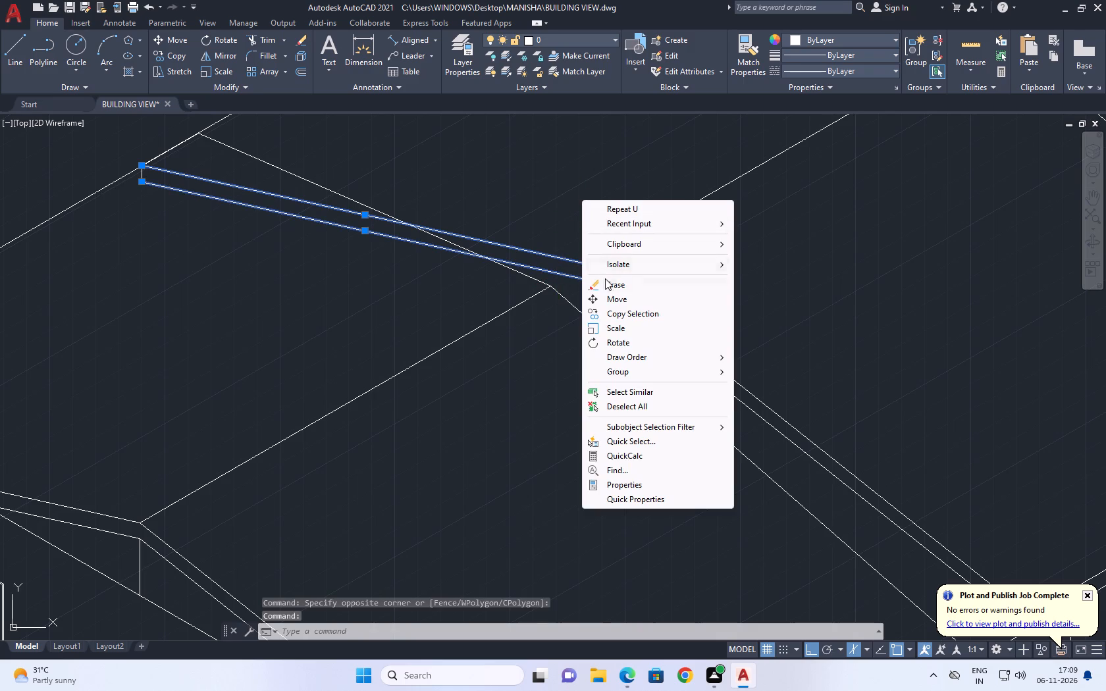
{"action": "left_click", "coordinate": [609, 287]}
{"action": "middle_click_drag", "start_coordinate": [221, 280], "coordinate": [465, 446]}
{"action": "left_click", "coordinate": [344, 288]}
{"action": "left_click", "coordinate": [506, 416]}
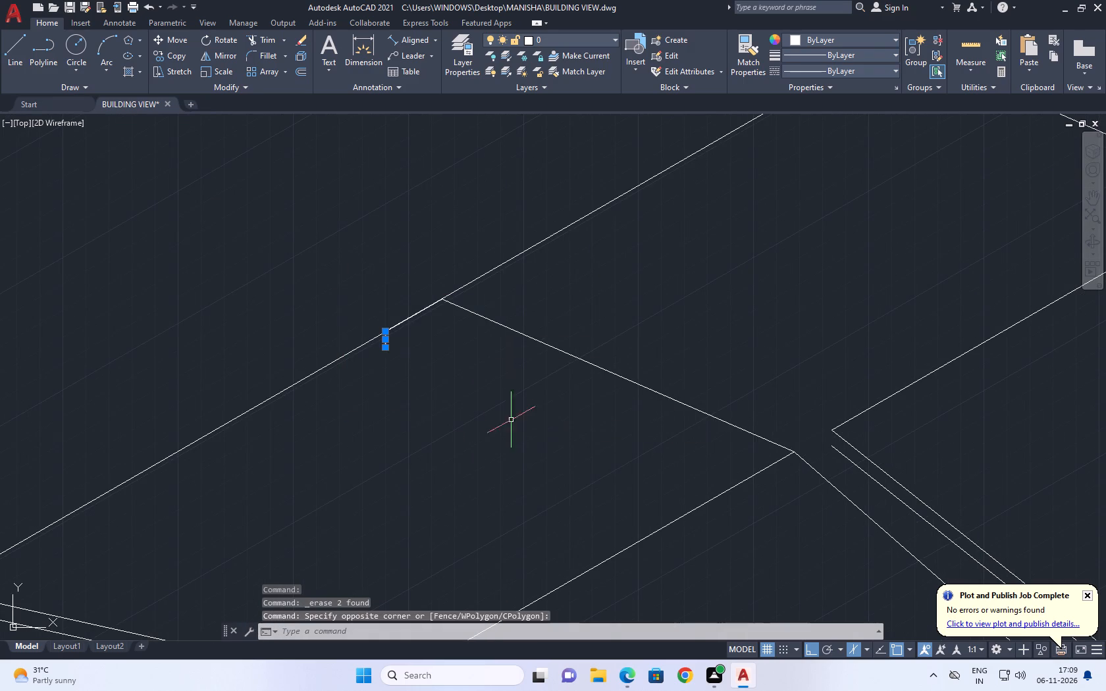
{"action": "right_click", "coordinate": [545, 313]}
{"action": "left_click", "coordinate": [581, 395]}
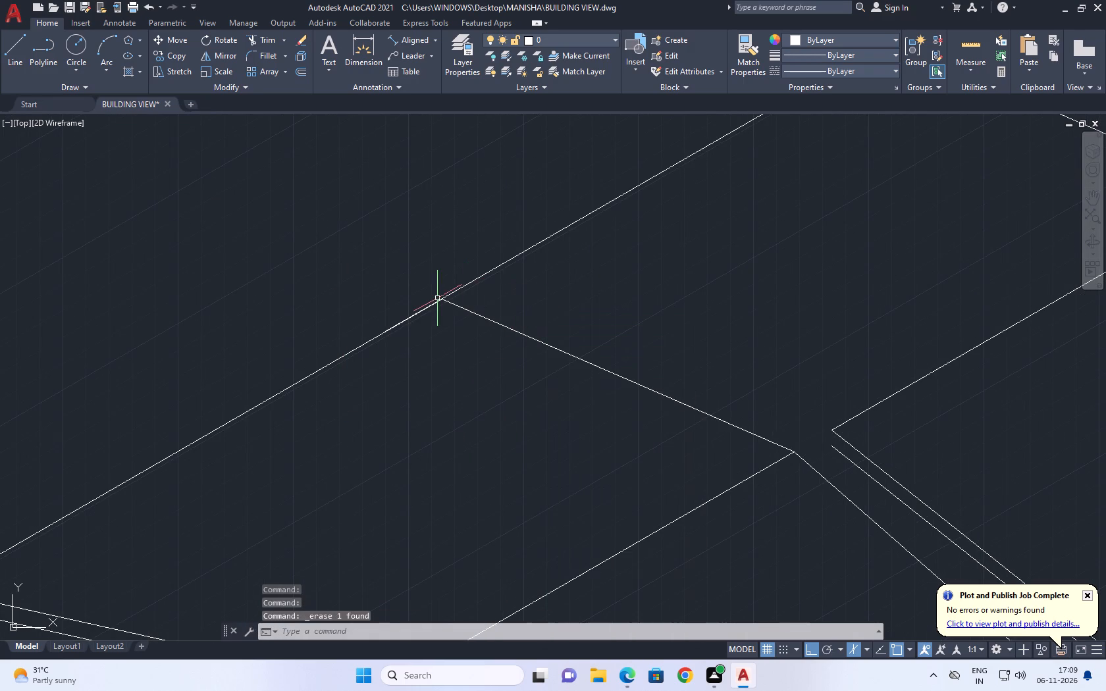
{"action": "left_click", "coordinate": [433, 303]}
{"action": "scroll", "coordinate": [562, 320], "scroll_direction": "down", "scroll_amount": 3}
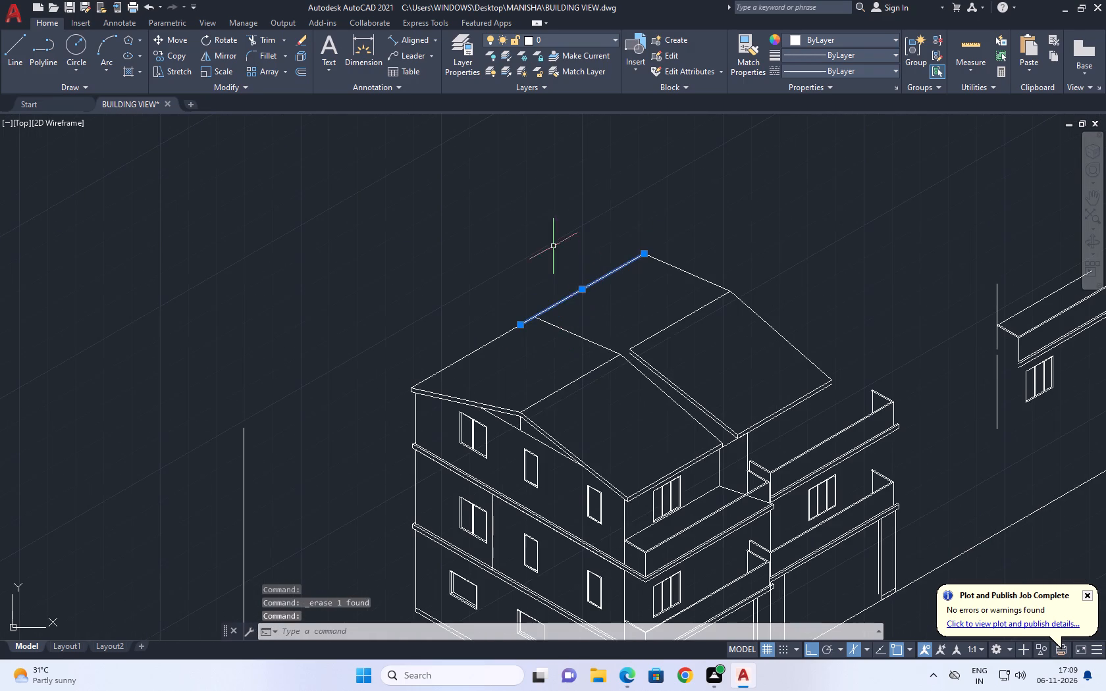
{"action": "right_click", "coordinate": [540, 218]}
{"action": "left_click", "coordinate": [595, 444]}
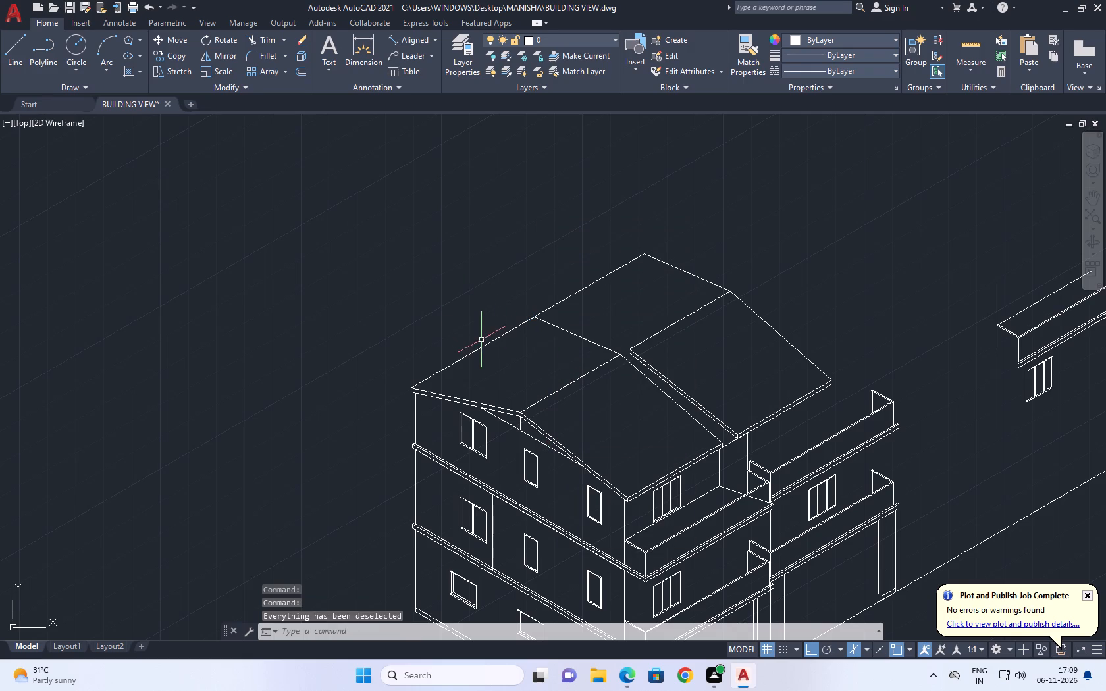
Erase the main building roof's far eave line running back from the front gable corner.
{"action": "left_click", "coordinate": [481, 347]}
{"action": "right_click", "coordinate": [485, 285]}
{"action": "left_click", "coordinate": [519, 371]}
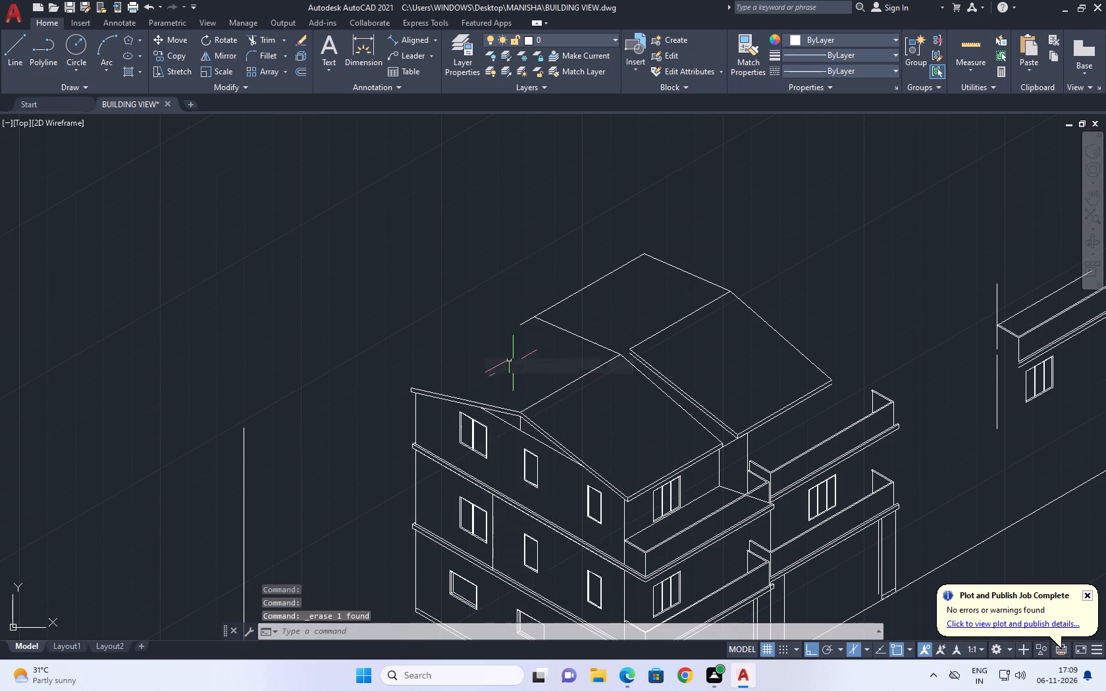
Extend the copied roof's far eave line along the 30° axis to the main roof's front gable corner.
{"action": "scroll", "coordinate": [512, 334], "scroll_direction": "up", "scroll_amount": 4}
{"action": "scroll", "coordinate": [573, 269], "scroll_direction": "up", "scroll_amount": 1}
{"action": "left_click", "coordinate": [496, 213]}
{"action": "left_click_drag", "start_coordinate": [714, 362], "coordinate": [716, 376]}
{"action": "scroll", "coordinate": [646, 326], "scroll_direction": "down", "scroll_amount": 2}
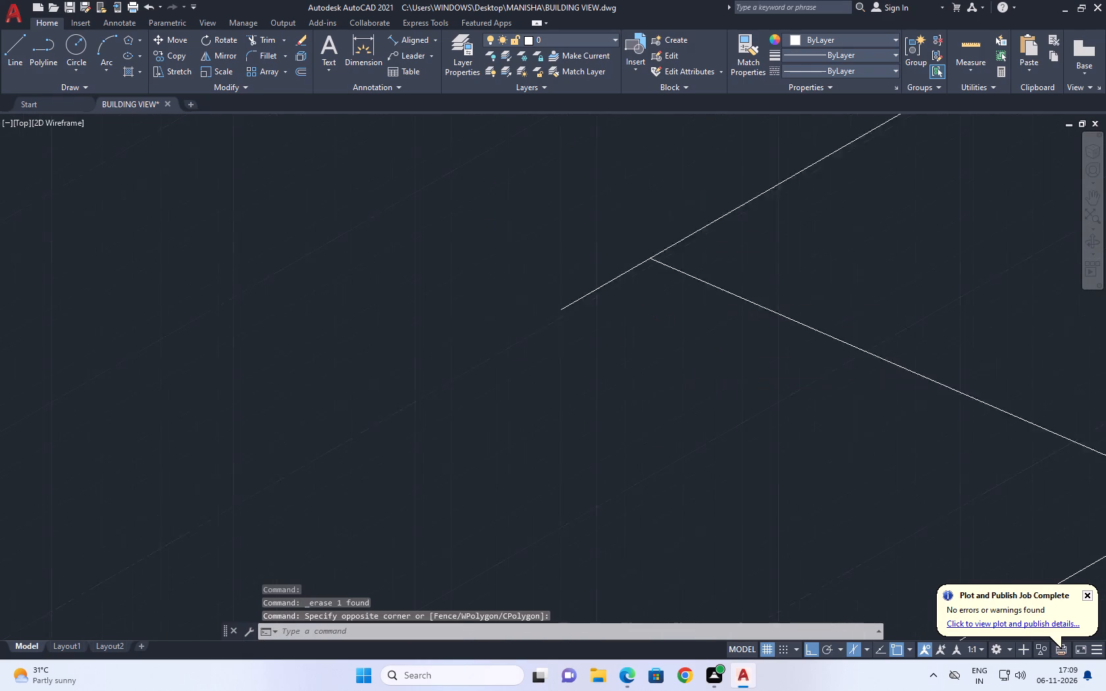
{"action": "scroll", "coordinate": [649, 326], "scroll_direction": "down", "scroll_amount": 2}
{"action": "type", "text": "EX"}
{"action": "key", "text": "space"}
{"action": "left_click", "coordinate": [638, 317]}
{"action": "key", "text": "space"}
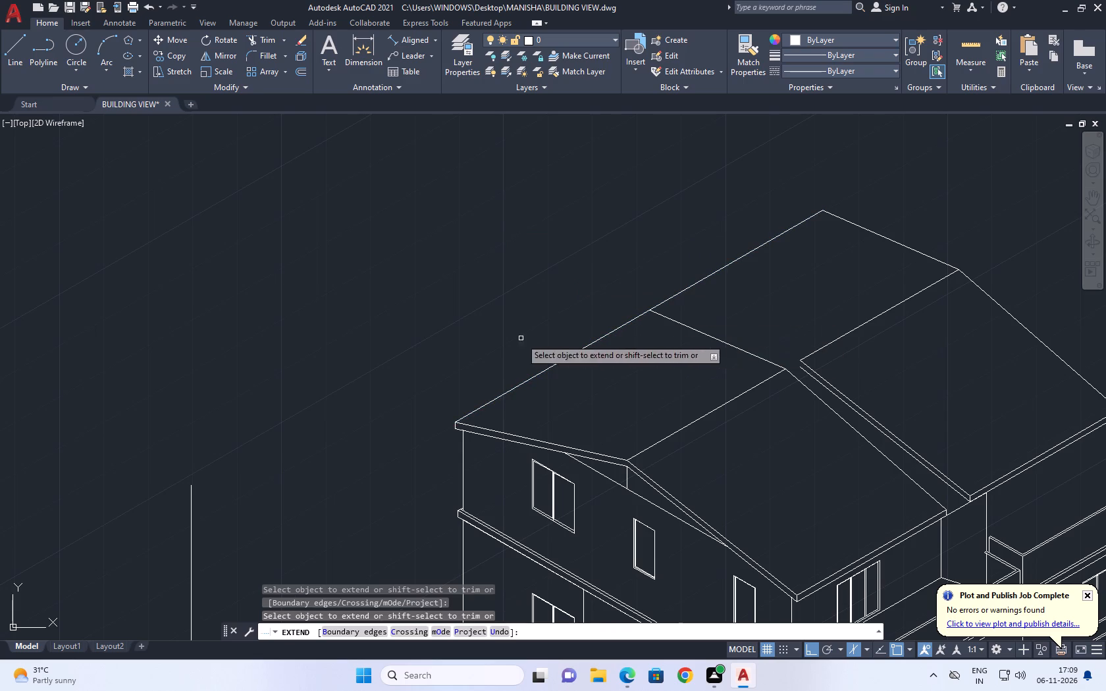
Move the copied roof's two near-slope gable lines and their short end line onto the upper corner of the main roof's rear eave end.
{"action": "middle_click_drag", "start_coordinate": [837, 398], "coordinate": [676, 326]}
{"action": "scroll", "coordinate": [691, 330], "scroll_direction": "up", "scroll_amount": 1}
{"action": "left_click", "coordinate": [785, 331]}
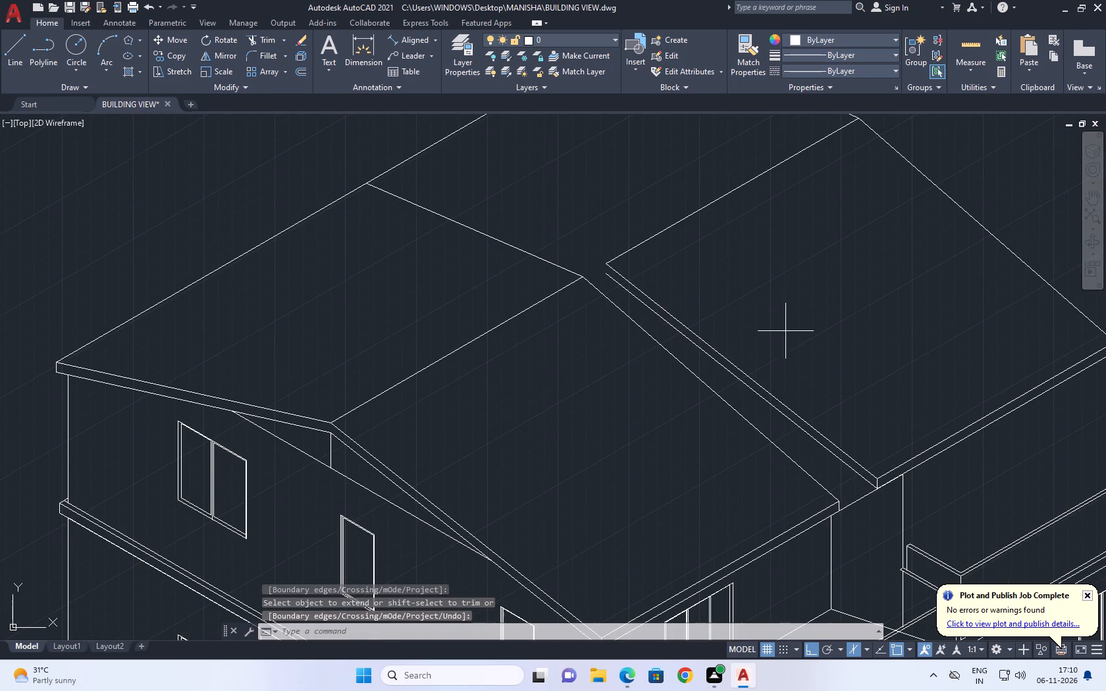
{"action": "left_click", "coordinate": [725, 380]}
{"action": "middle_click_drag", "start_coordinate": [812, 338], "coordinate": [804, 349]}
{"action": "scroll", "coordinate": [811, 341], "scroll_direction": "up", "scroll_amount": 1}
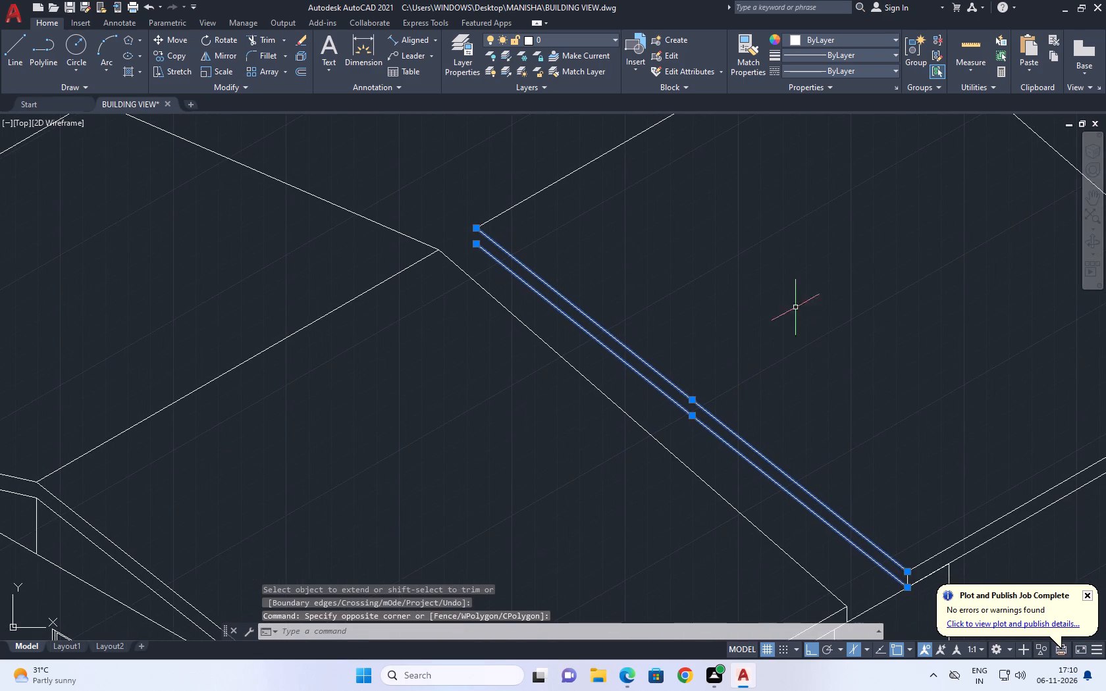
{"action": "middle_click_drag", "start_coordinate": [889, 395], "coordinate": [814, 237]}
{"action": "left_click", "coordinate": [800, 318]}
{"action": "left_click", "coordinate": [857, 449]}
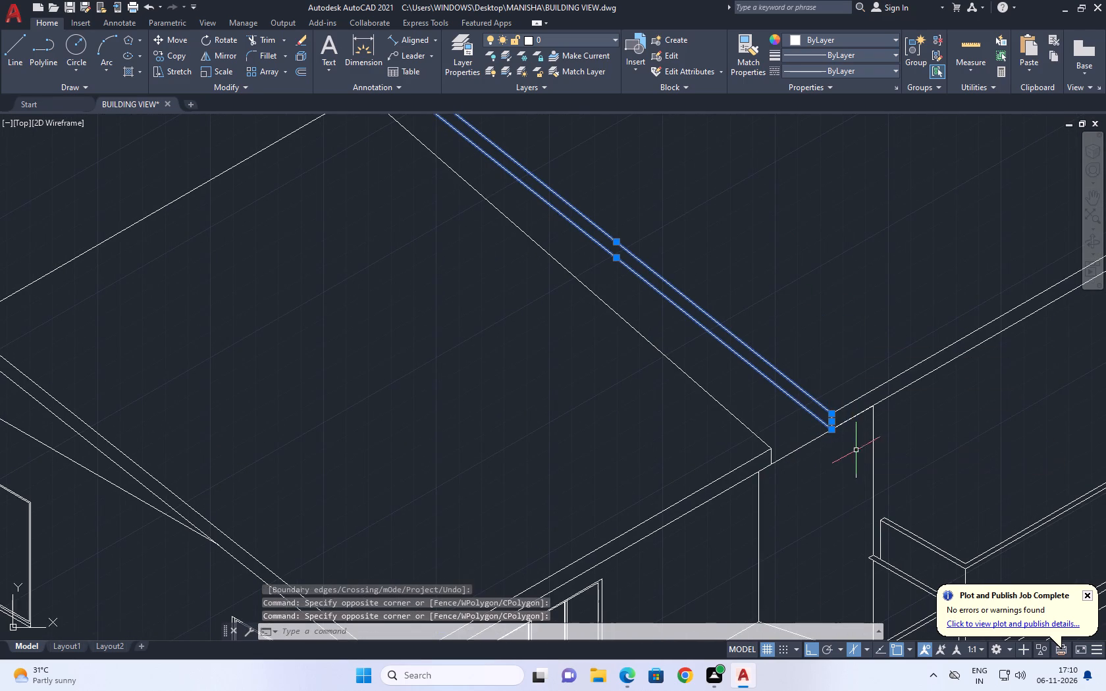
{"action": "type", "text": "M"}
{"action": "key", "text": "space"}
{"action": "scroll", "coordinate": [830, 440], "scroll_direction": "up", "scroll_amount": 2}
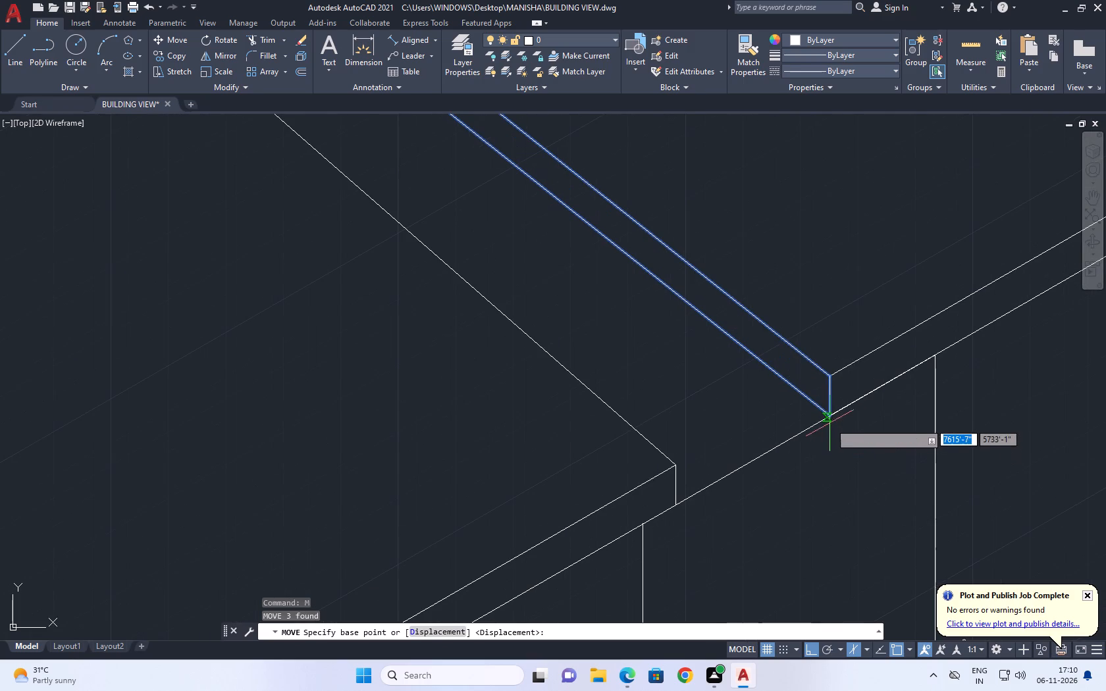
{"action": "left_click_drag", "start_coordinate": [829, 417], "coordinate": [827, 431]}
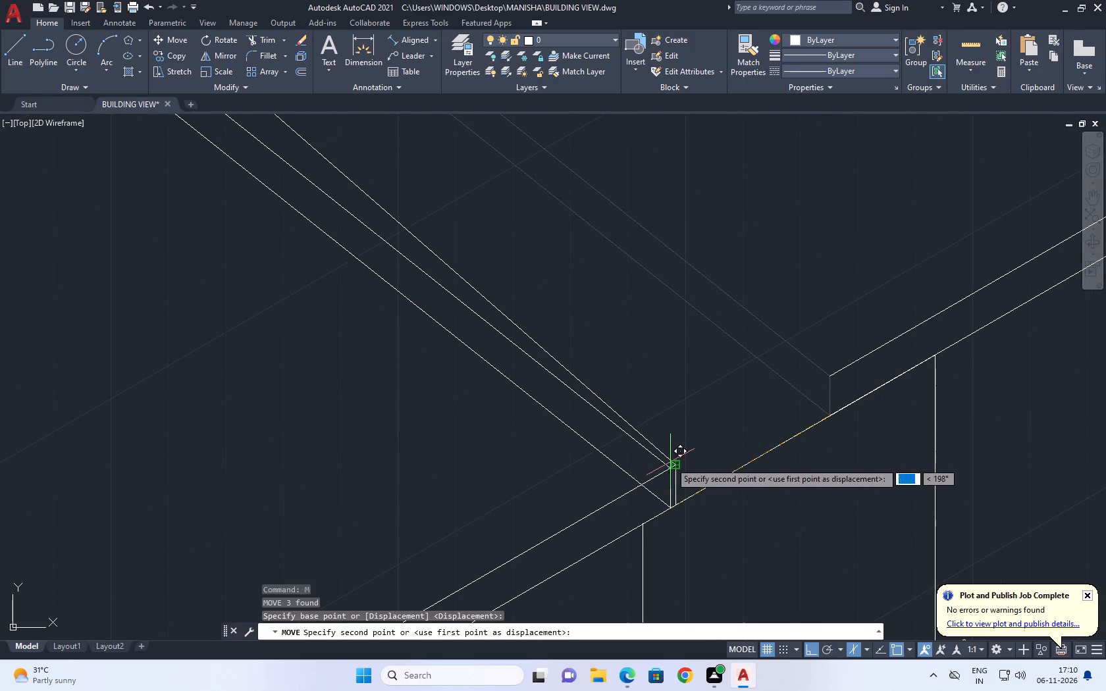
{"action": "left_click", "coordinate": [671, 463]}
{"action": "scroll", "coordinate": [696, 430], "scroll_direction": "down", "scroll_amount": 1}
{"action": "scroll", "coordinate": [659, 361], "scroll_direction": "down", "scroll_amount": 1}
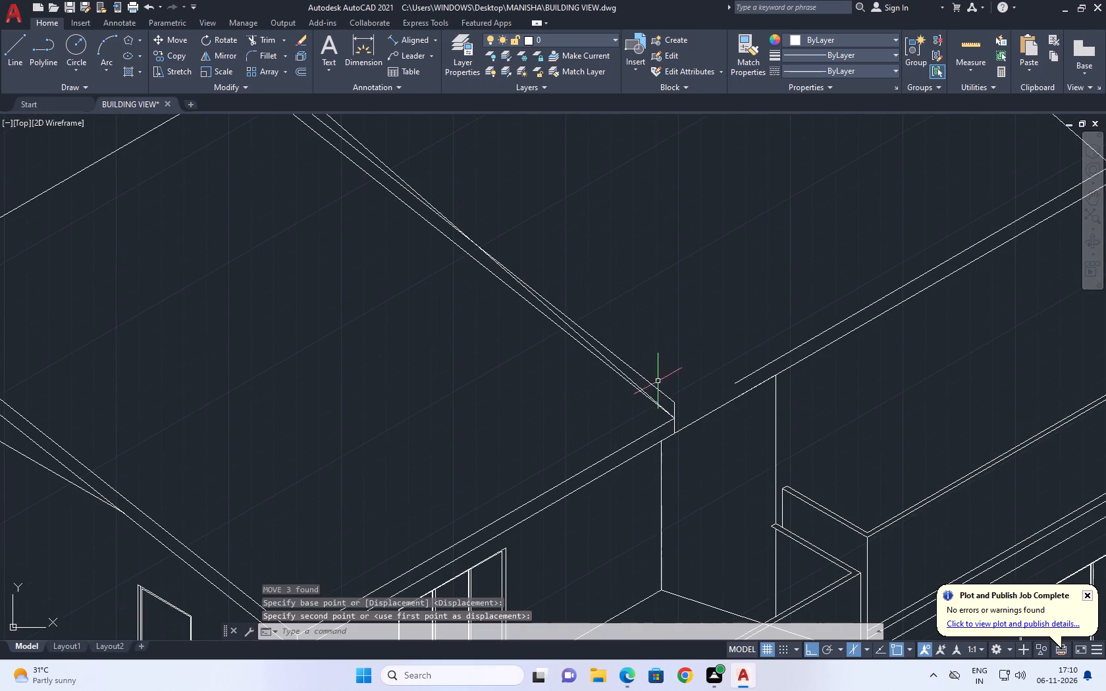
Move the two near-slope gable lines and their short end line slightly outward from the eave corner along the 30° axis.
{"action": "scroll", "coordinate": [658, 388], "scroll_direction": "up", "scroll_amount": 1}
{"action": "left_click", "coordinate": [664, 388]}
{"action": "left_click", "coordinate": [649, 388]}
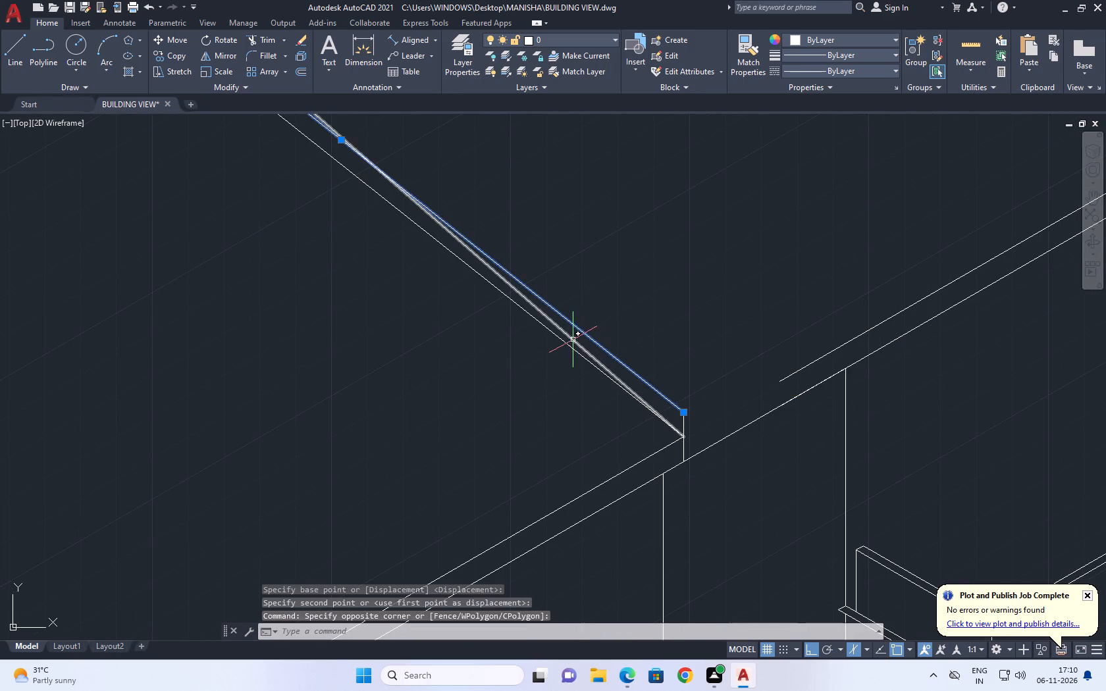
{"action": "left_click", "coordinate": [564, 343]}
{"action": "scroll", "coordinate": [675, 426], "scroll_direction": "up", "scroll_amount": 2}
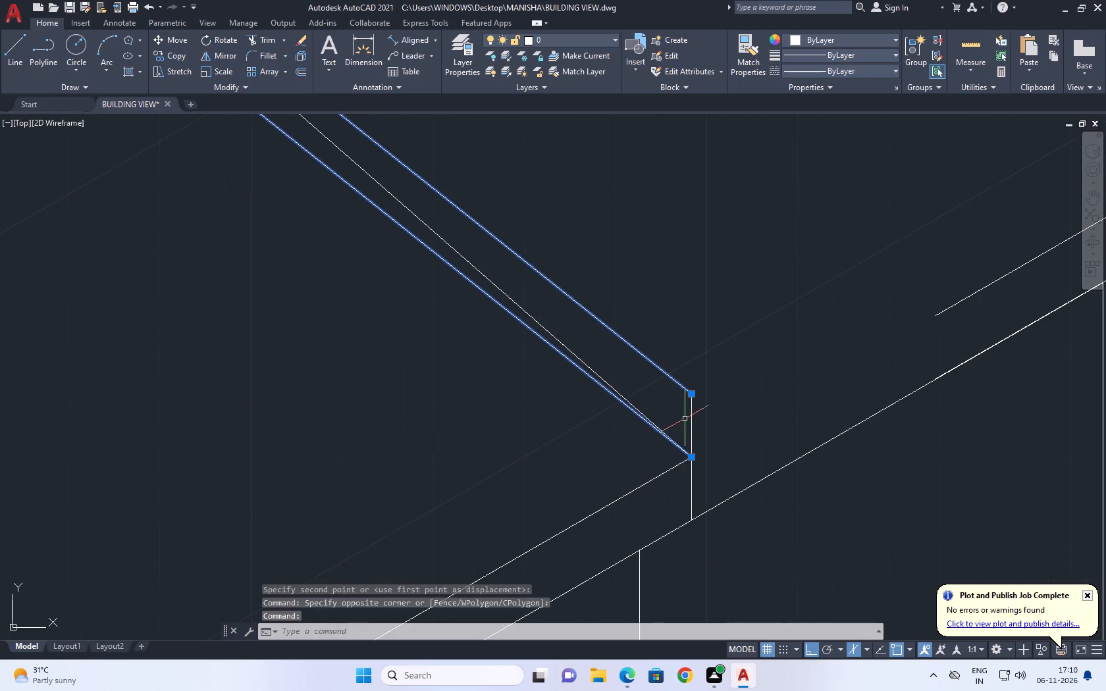
{"action": "left_click", "coordinate": [691, 419]}
{"action": "scroll", "coordinate": [708, 400], "scroll_direction": "down", "scroll_amount": 3}
{"action": "middle_click_drag", "start_coordinate": [661, 310], "coordinate": [649, 358]}
{"action": "key", "text": "m"}
{"action": "key", "text": "space"}
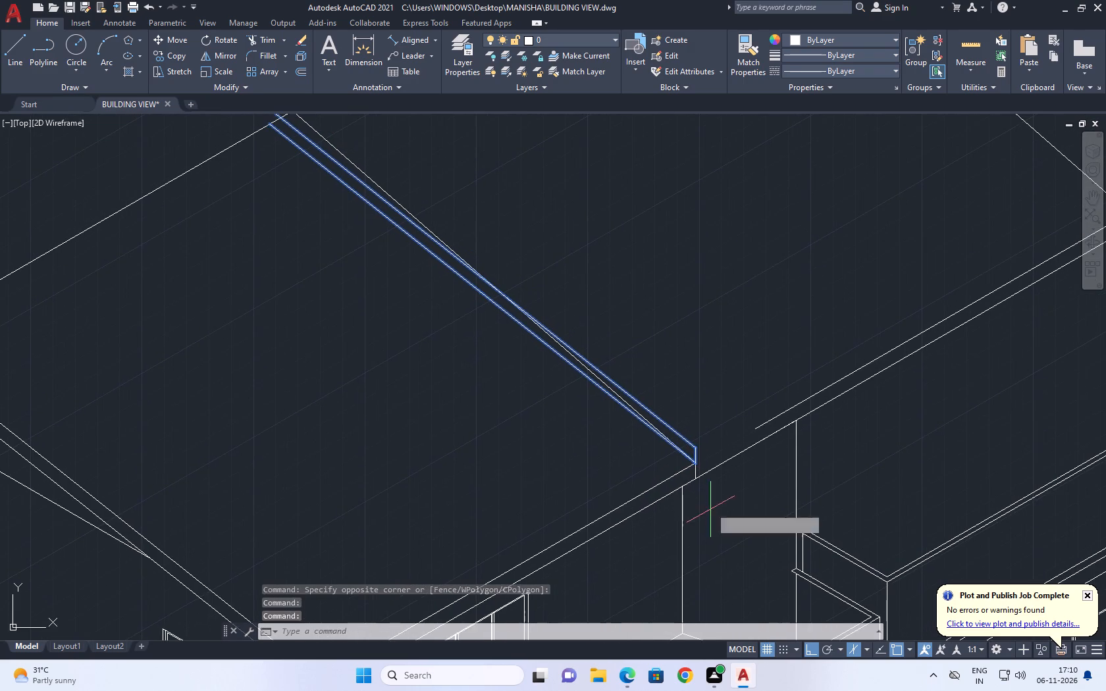
{"action": "scroll", "coordinate": [703, 471], "scroll_direction": "up", "scroll_amount": 7}
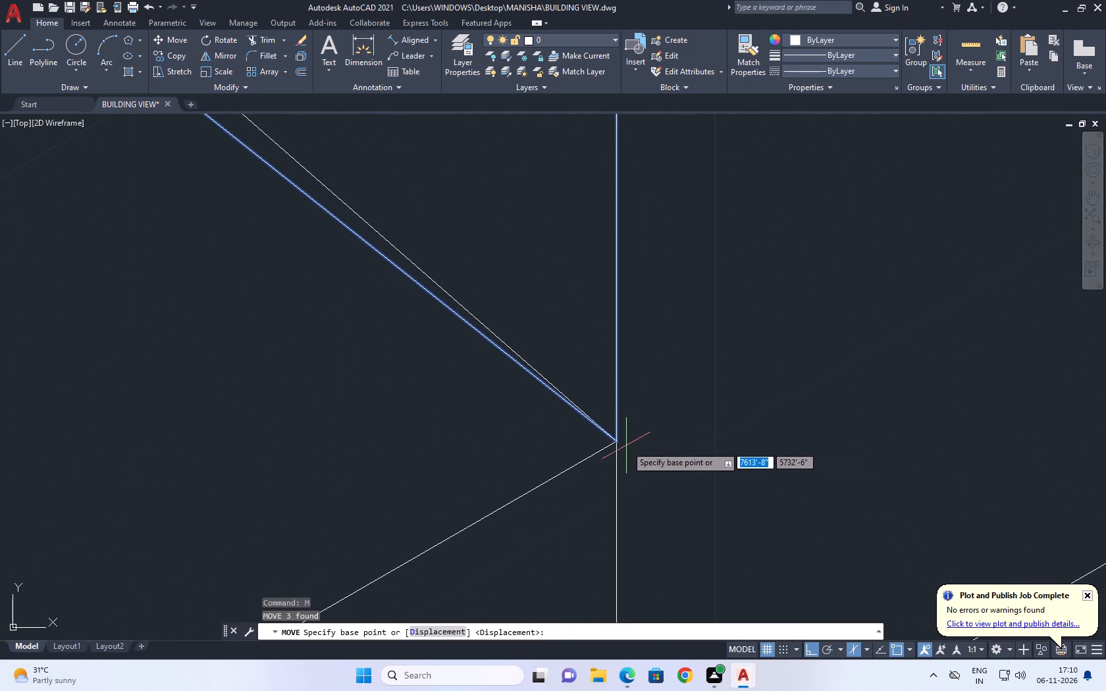
{"action": "left_click", "coordinate": [625, 447]}
{"action": "scroll", "coordinate": [628, 426], "scroll_direction": "down", "scroll_amount": 2}
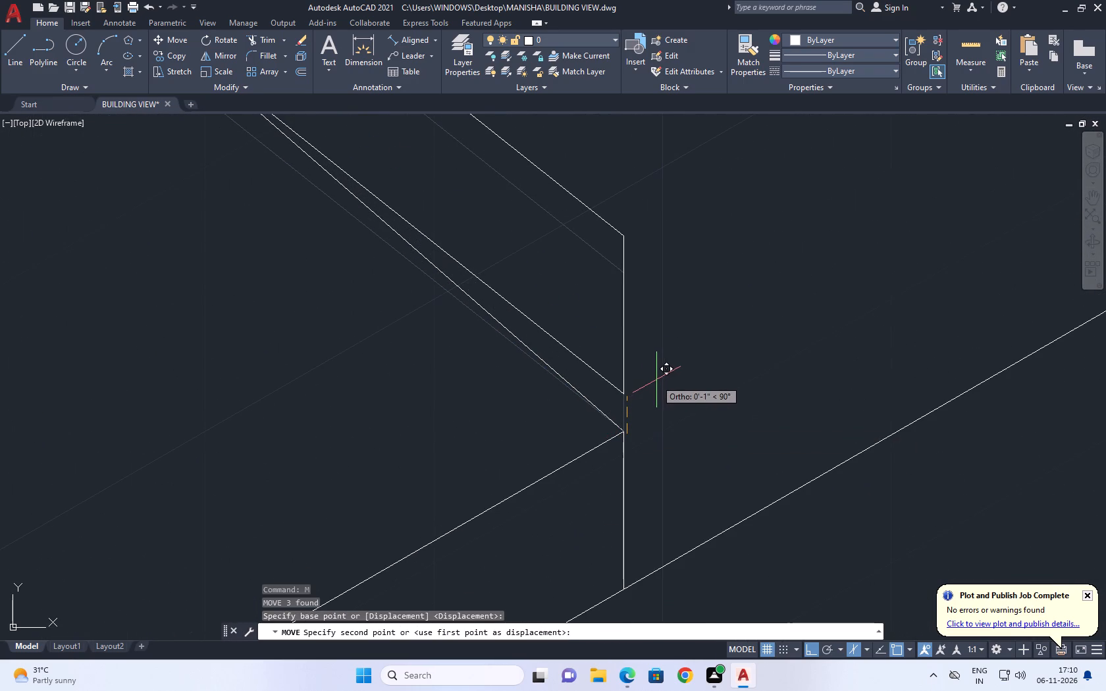
{"action": "left_click", "coordinate": [693, 367]}
{"action": "scroll", "coordinate": [694, 372], "scroll_direction": "down", "scroll_amount": 5}
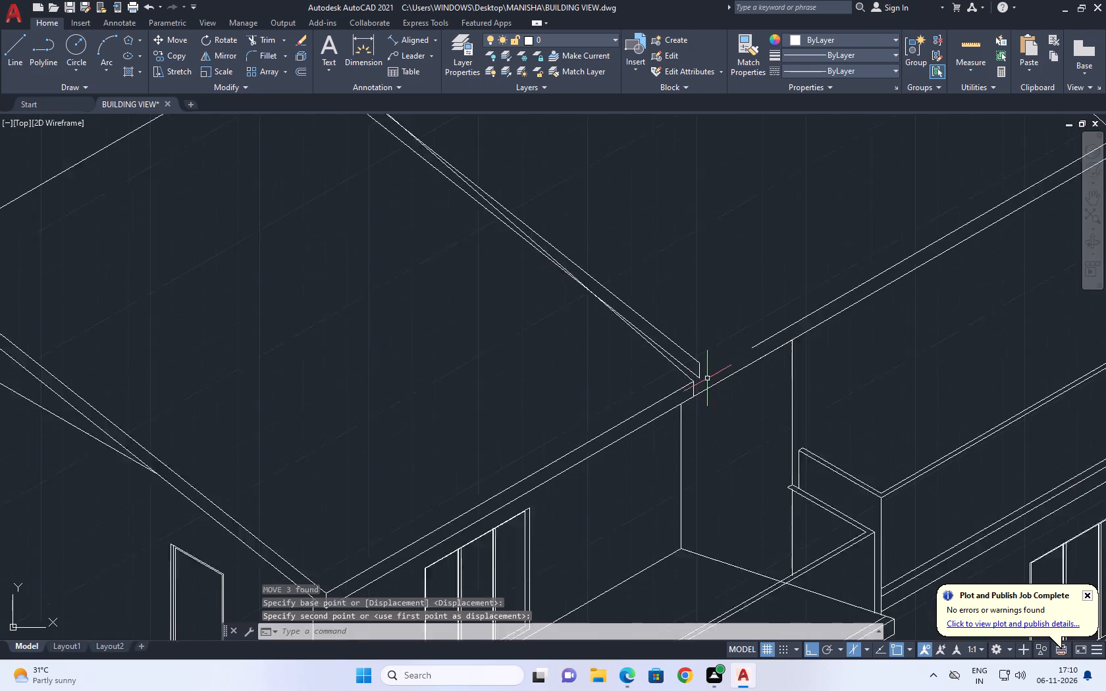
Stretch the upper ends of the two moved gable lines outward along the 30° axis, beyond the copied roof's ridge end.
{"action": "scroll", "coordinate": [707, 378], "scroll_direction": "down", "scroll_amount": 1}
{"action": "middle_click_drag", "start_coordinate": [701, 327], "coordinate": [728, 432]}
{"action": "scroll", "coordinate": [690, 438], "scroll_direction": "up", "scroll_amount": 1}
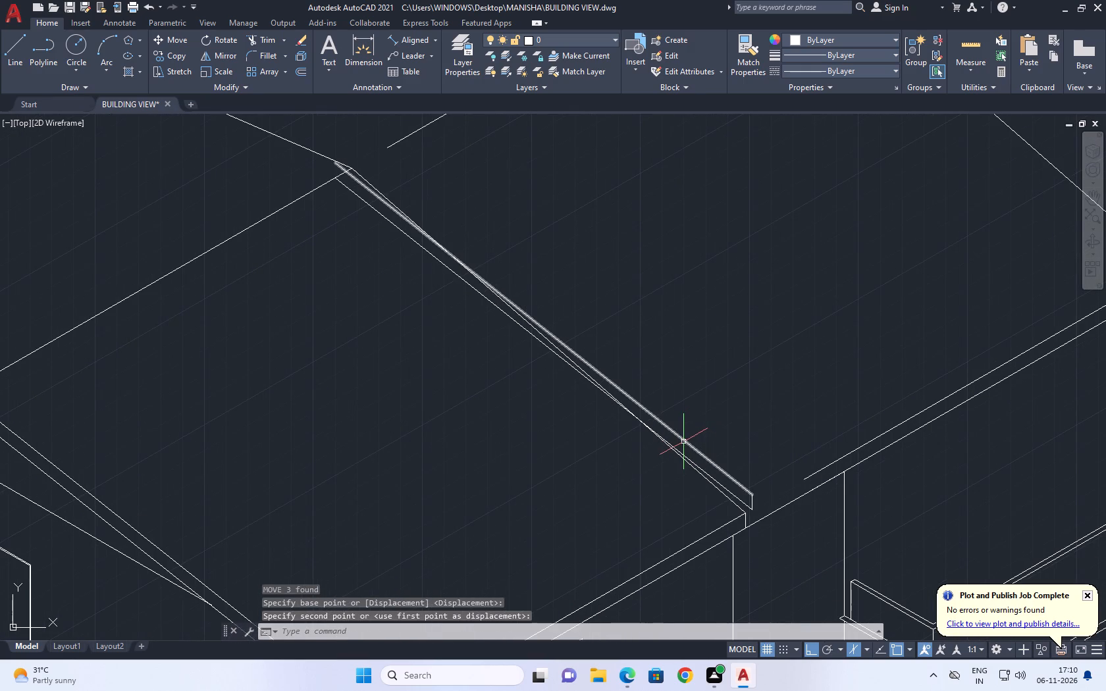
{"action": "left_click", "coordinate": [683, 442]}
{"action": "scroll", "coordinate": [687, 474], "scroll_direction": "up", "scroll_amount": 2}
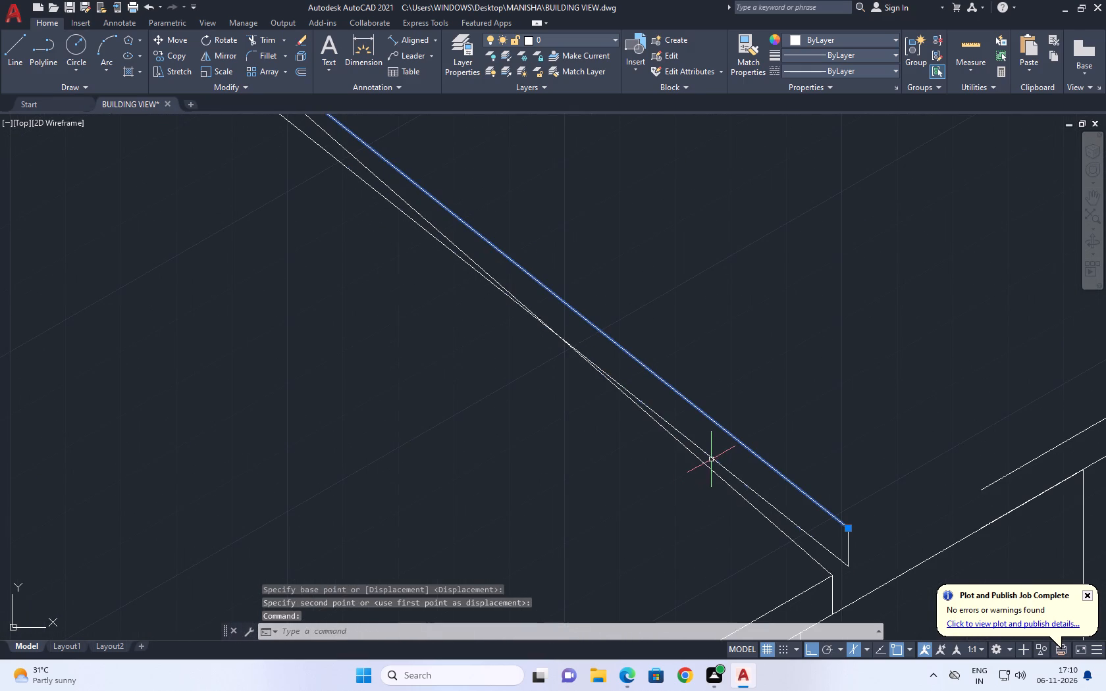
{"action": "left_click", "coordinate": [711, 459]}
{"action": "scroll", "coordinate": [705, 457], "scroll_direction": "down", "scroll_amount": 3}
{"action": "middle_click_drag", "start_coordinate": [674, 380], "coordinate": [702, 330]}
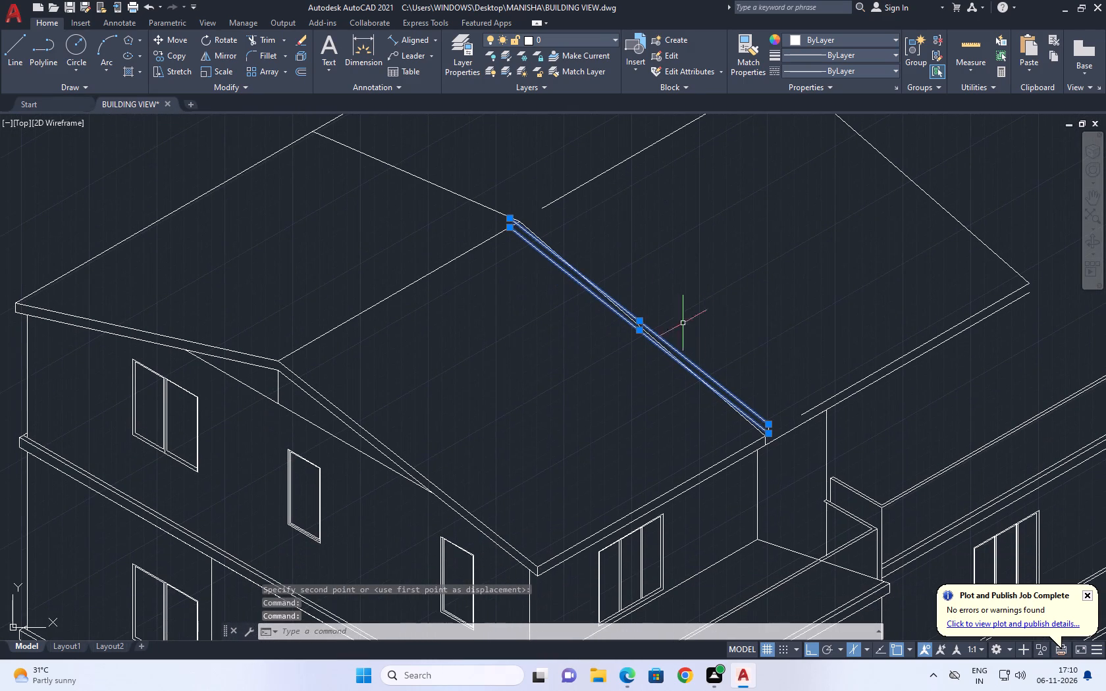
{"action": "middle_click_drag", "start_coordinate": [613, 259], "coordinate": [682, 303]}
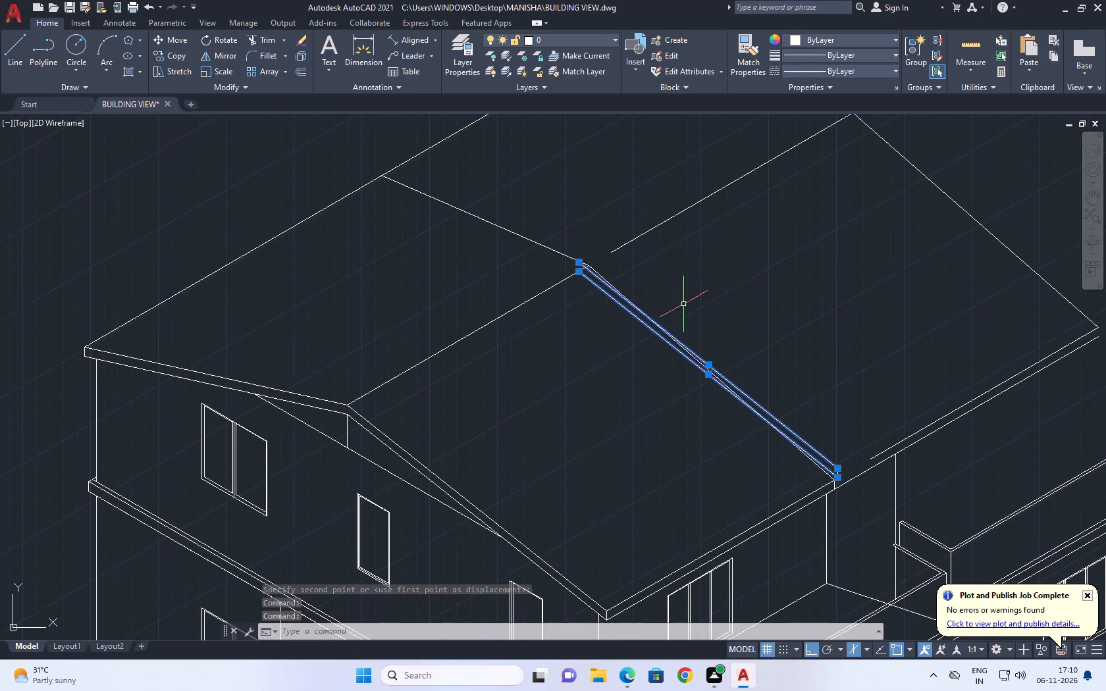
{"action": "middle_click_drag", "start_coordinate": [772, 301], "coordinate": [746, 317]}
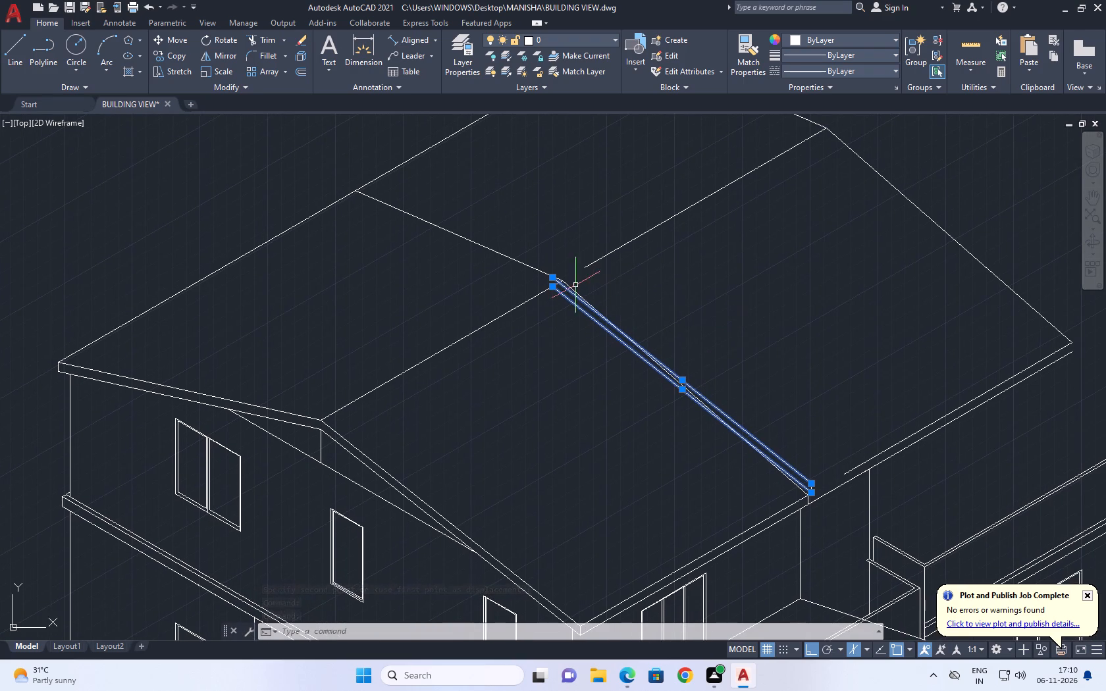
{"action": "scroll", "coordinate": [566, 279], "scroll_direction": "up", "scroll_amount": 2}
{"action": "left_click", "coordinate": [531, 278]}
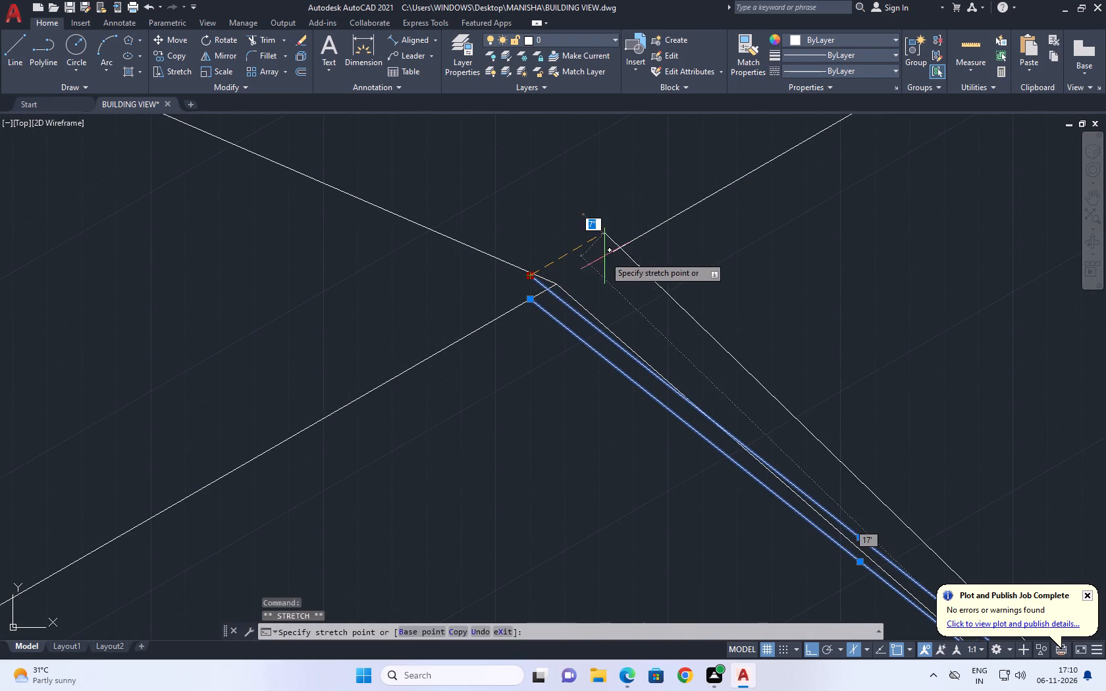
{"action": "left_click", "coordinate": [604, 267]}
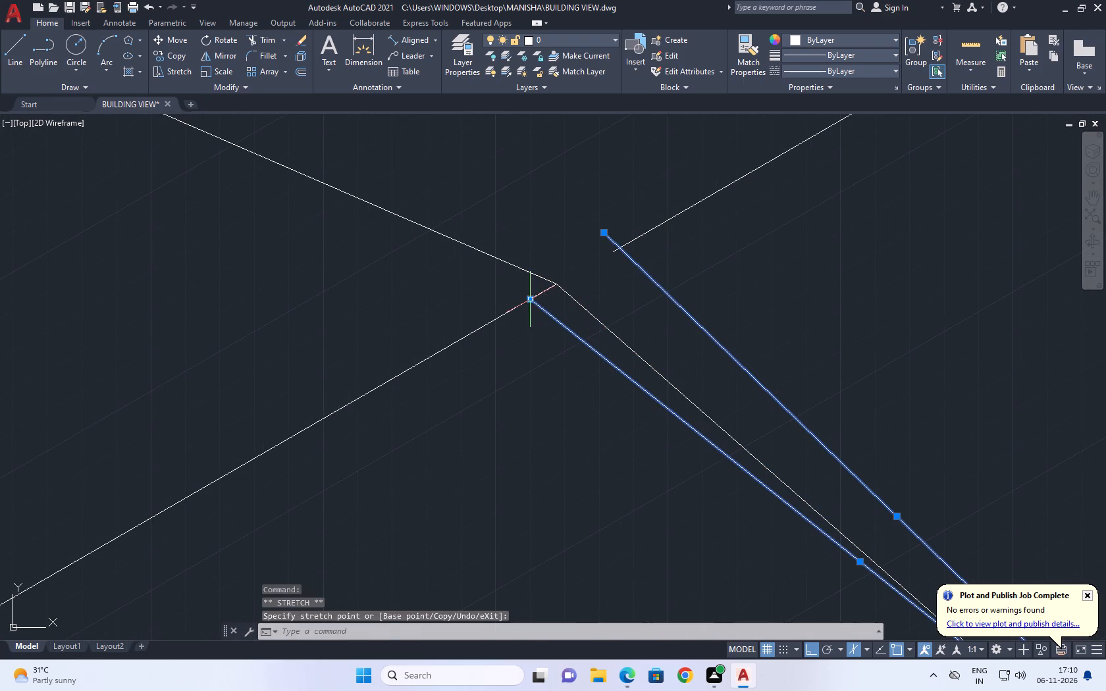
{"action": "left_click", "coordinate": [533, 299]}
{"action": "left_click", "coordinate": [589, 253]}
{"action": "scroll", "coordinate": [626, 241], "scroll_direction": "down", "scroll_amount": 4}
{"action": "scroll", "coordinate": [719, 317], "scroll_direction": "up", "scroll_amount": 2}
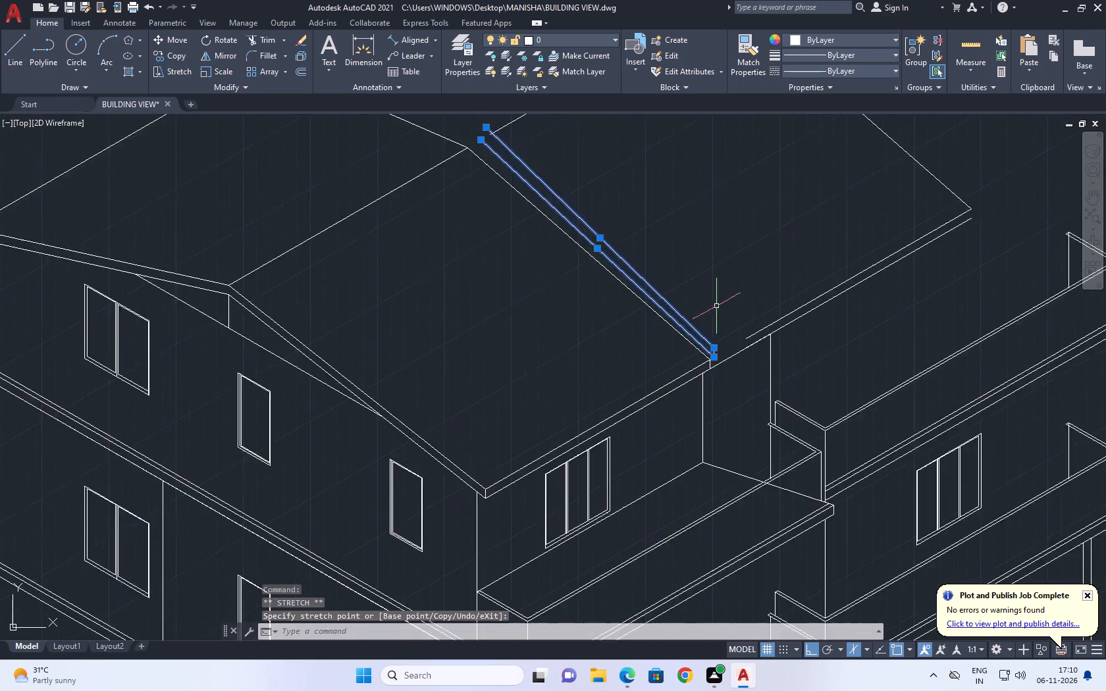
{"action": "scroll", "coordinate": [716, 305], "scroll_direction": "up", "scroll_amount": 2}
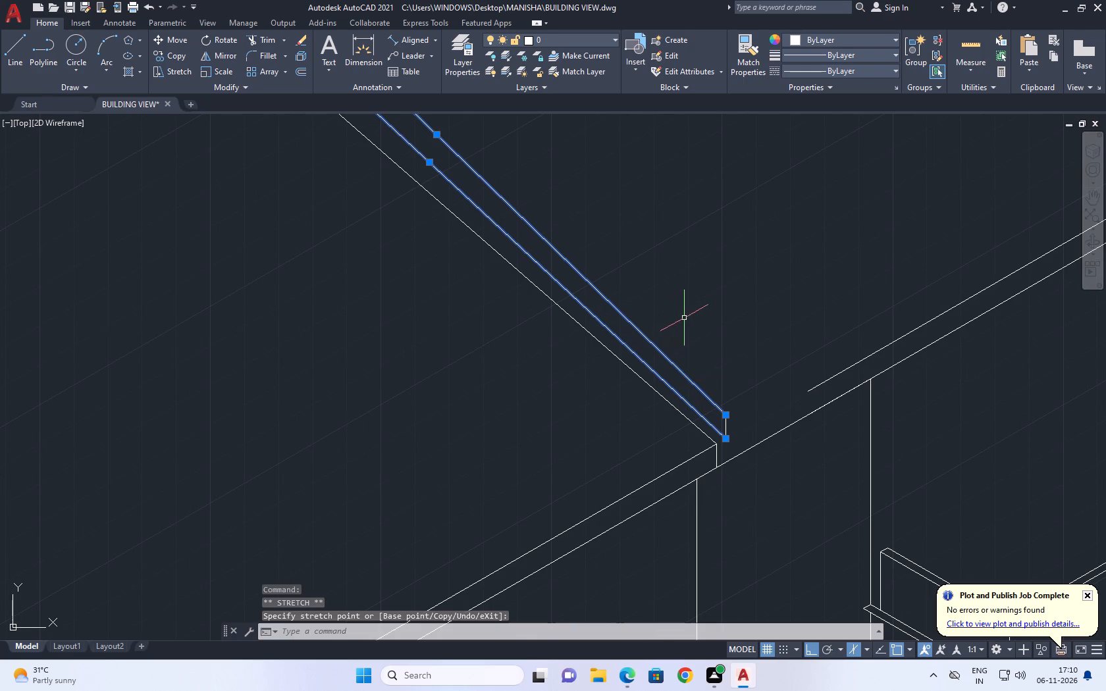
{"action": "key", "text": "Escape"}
Erase the upper of the two moved gable lines and the short vertical line at their eave end.
{"action": "left_click", "coordinate": [648, 328]}
{"action": "left_click", "coordinate": [640, 334]}
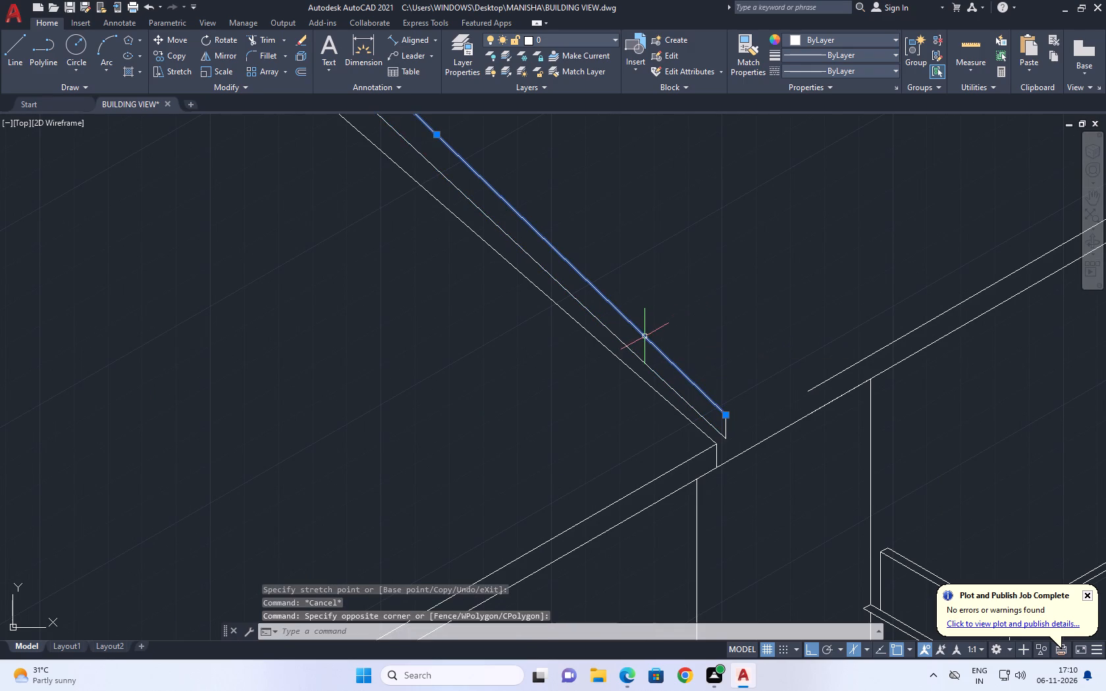
{"action": "key", "text": "Delete"}
{"action": "scroll", "coordinate": [674, 371], "scroll_direction": "down", "scroll_amount": 2}
{"action": "scroll", "coordinate": [687, 390], "scroll_direction": "up", "scroll_amount": 3}
{"action": "left_click", "coordinate": [715, 396]}
{"action": "left_click", "coordinate": [708, 393]}
{"action": "key", "text": "Delete"}
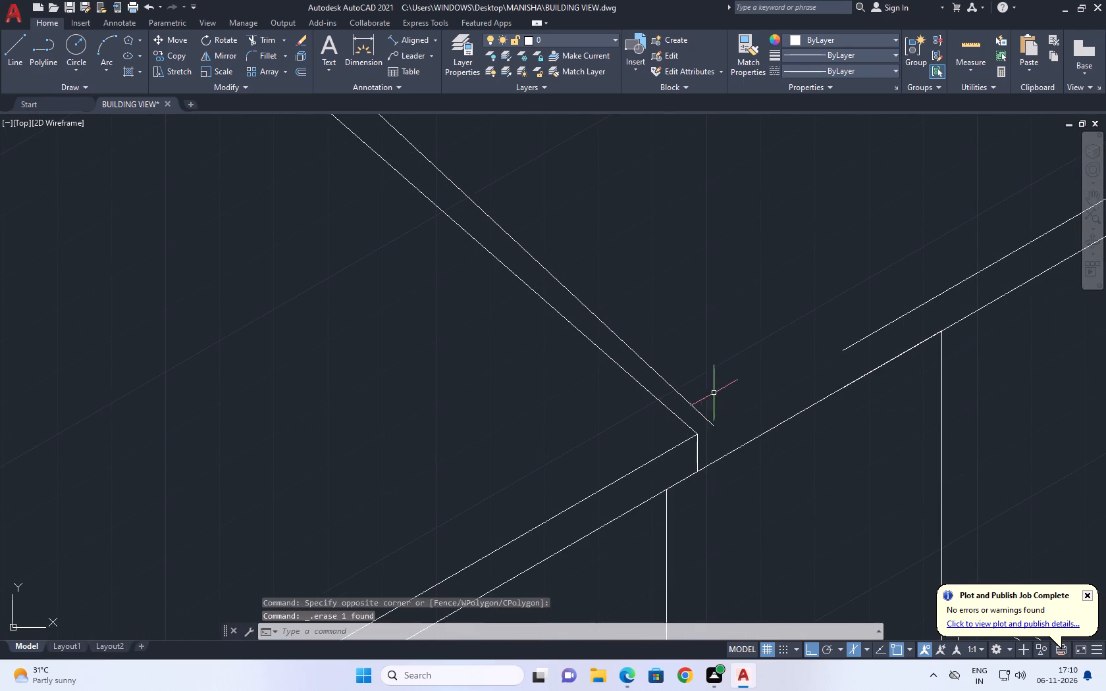
Stretch the remaining gable line's upper end back along the 30° axis to just beside the copied roof's ridge end.
{"action": "scroll", "coordinate": [689, 390], "scroll_direction": "down", "scroll_amount": 2}
{"action": "middle_click_drag", "start_coordinate": [571, 234], "coordinate": [641, 382]}
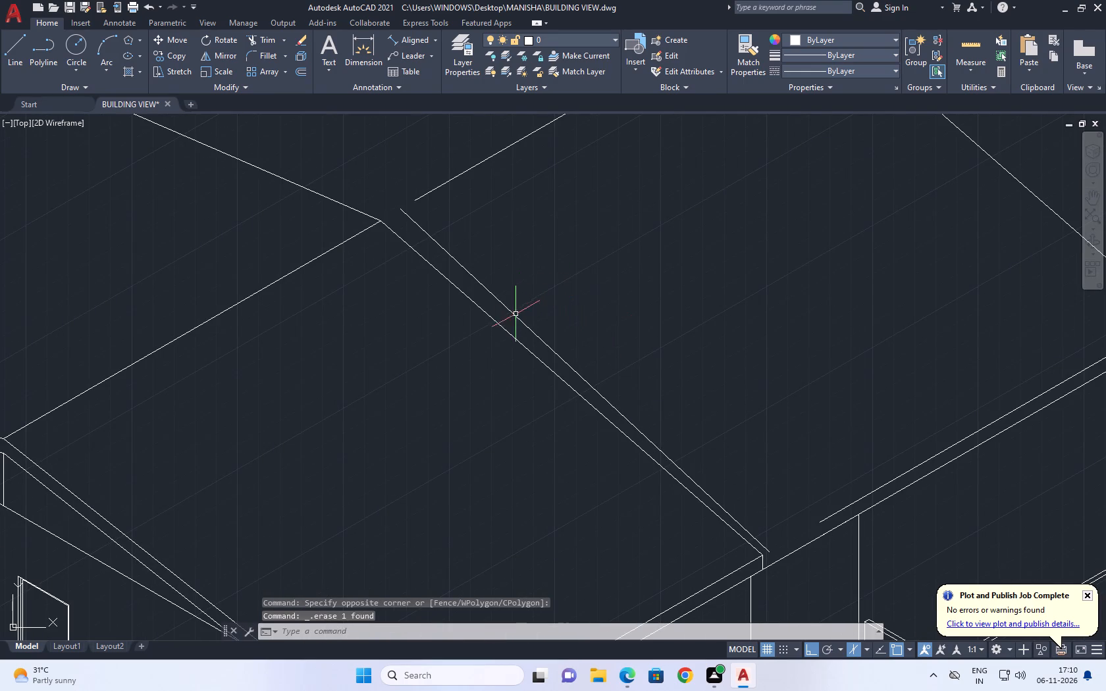
{"action": "left_click", "coordinate": [515, 315]}
{"action": "left_click", "coordinate": [398, 210]}
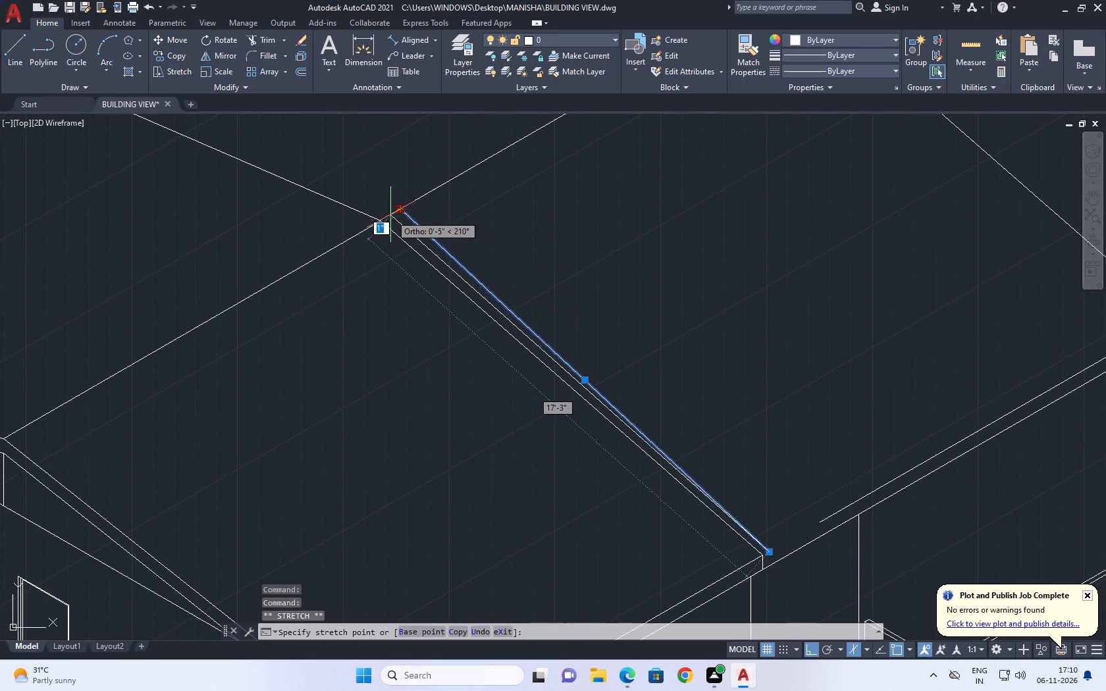
{"action": "scroll", "coordinate": [390, 215], "scroll_direction": "up", "scroll_amount": 2}
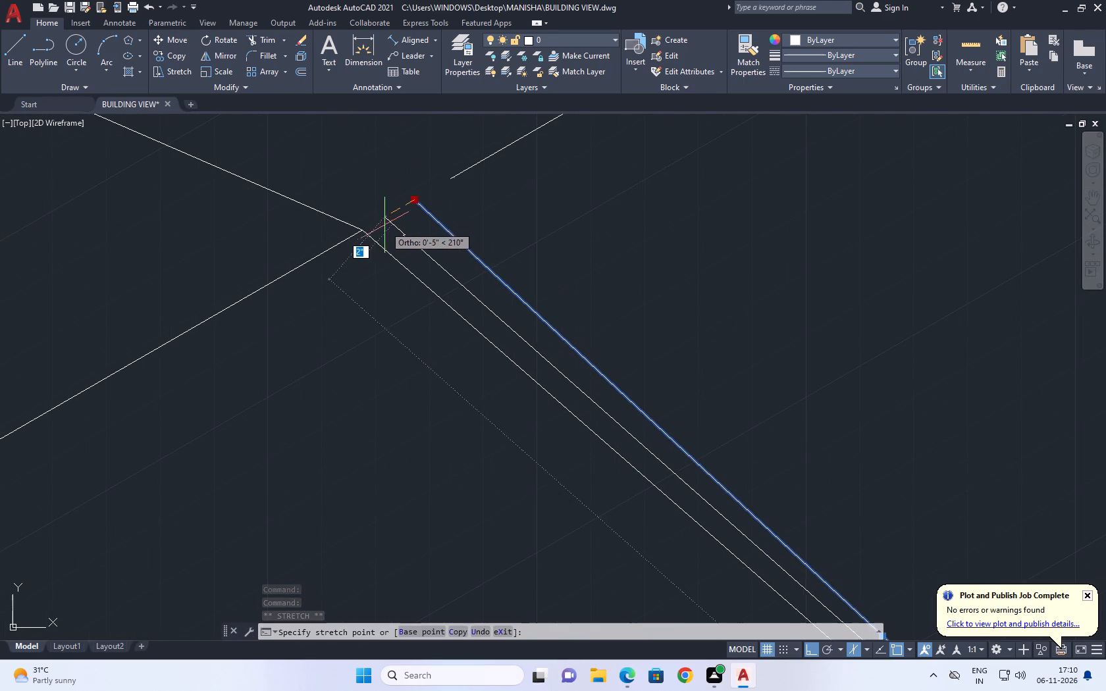
{"action": "left_click", "coordinate": [375, 230]}
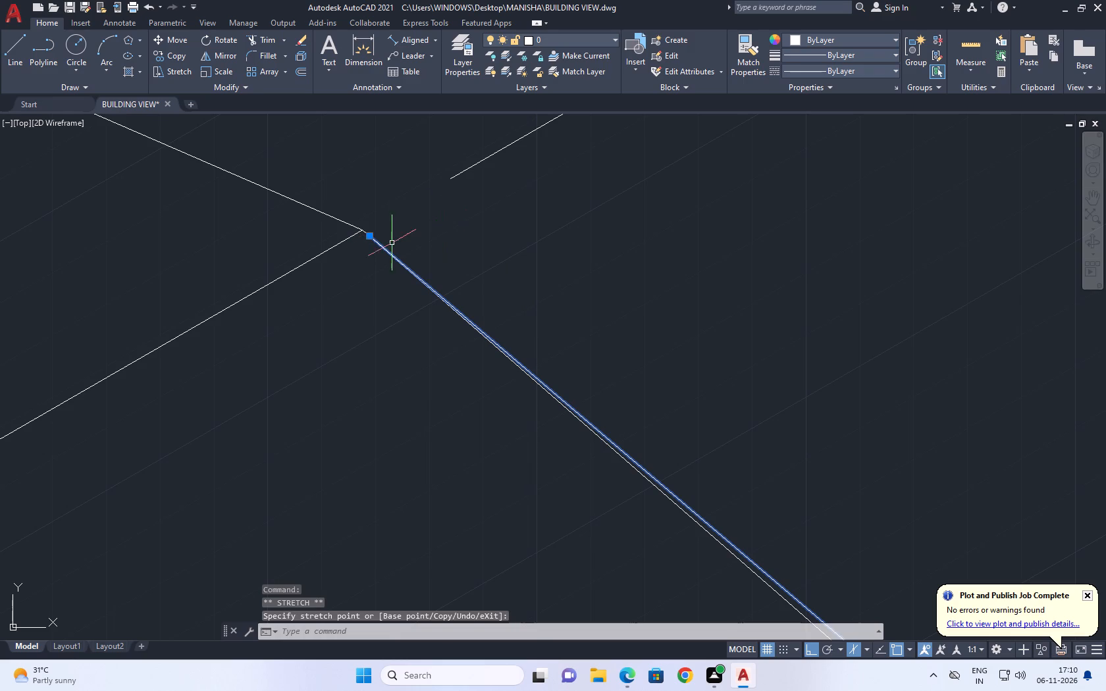
{"action": "left_click", "coordinate": [370, 233]}
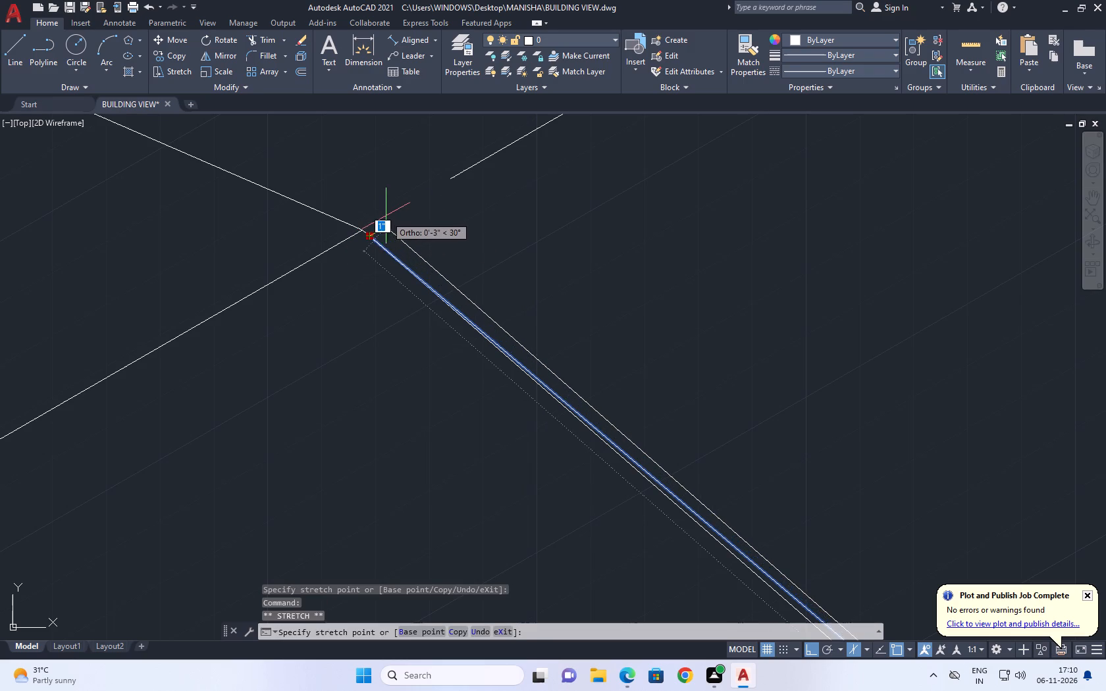
{"action": "left_click", "coordinate": [386, 216]}
{"action": "scroll", "coordinate": [381, 224], "scroll_direction": "up", "scroll_amount": 2}
{"action": "left_click", "coordinate": [388, 229]}
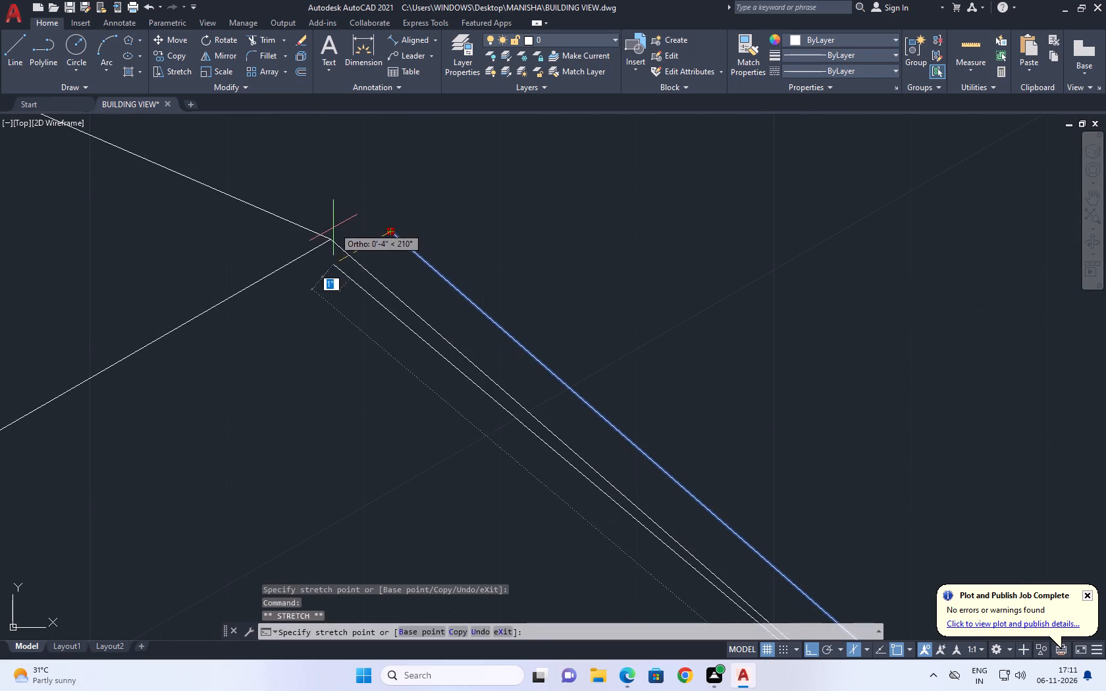
{"action": "left_click", "coordinate": [329, 236]}
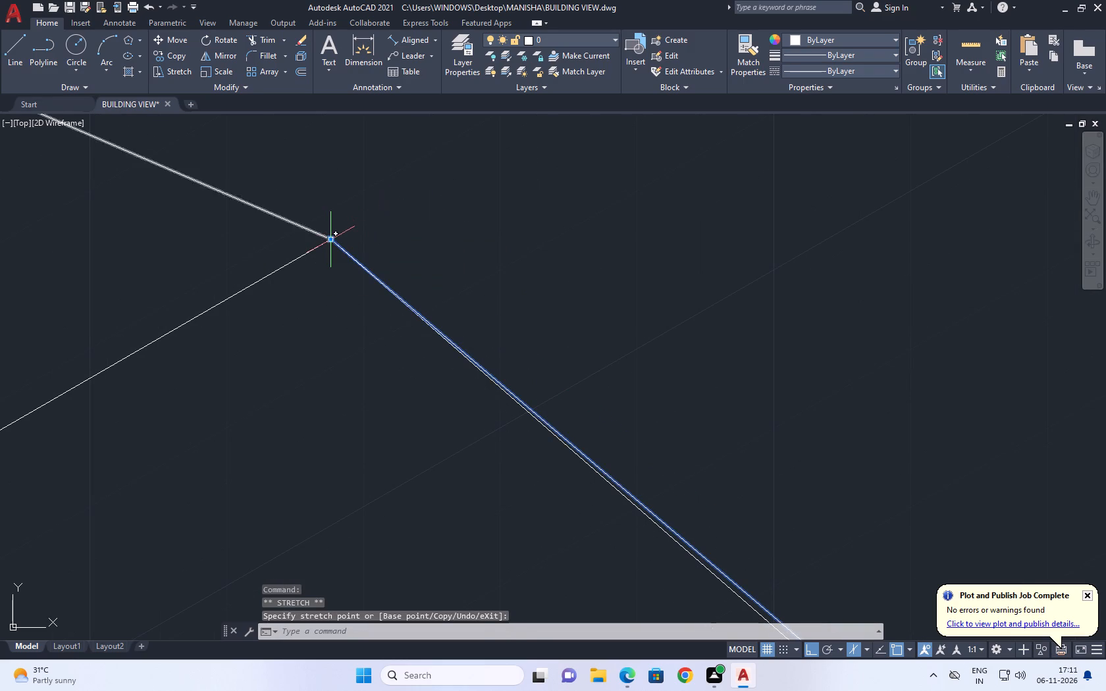
{"action": "left_click", "coordinate": [329, 238]}
{"action": "left_click", "coordinate": [365, 216]}
{"action": "scroll", "coordinate": [365, 195], "scroll_direction": "down", "scroll_amount": 3}
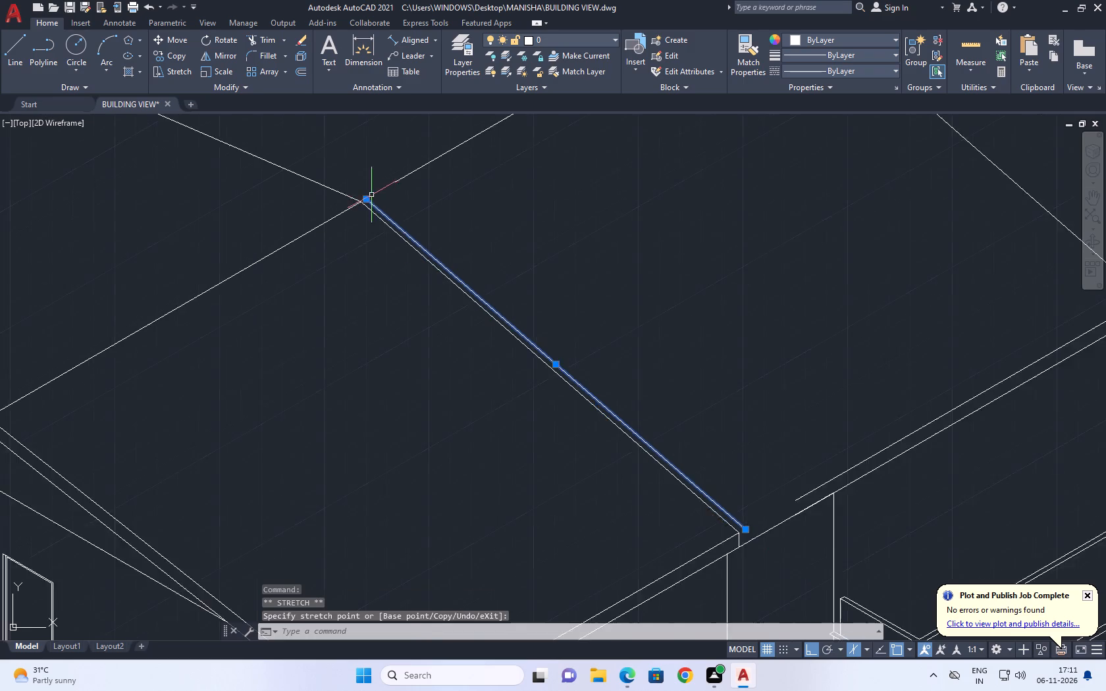
Stretch the same line's lower end inward along the 30° axis, closer to the copied roof's eave corner.
{"action": "scroll", "coordinate": [373, 195], "scroll_direction": "down", "scroll_amount": 3}
{"action": "scroll", "coordinate": [509, 319], "scroll_direction": "up", "scroll_amount": 1}
{"action": "middle_click_drag", "start_coordinate": [579, 257], "coordinate": [592, 305]}
{"action": "scroll", "coordinate": [592, 303], "scroll_direction": "up", "scroll_amount": 1}
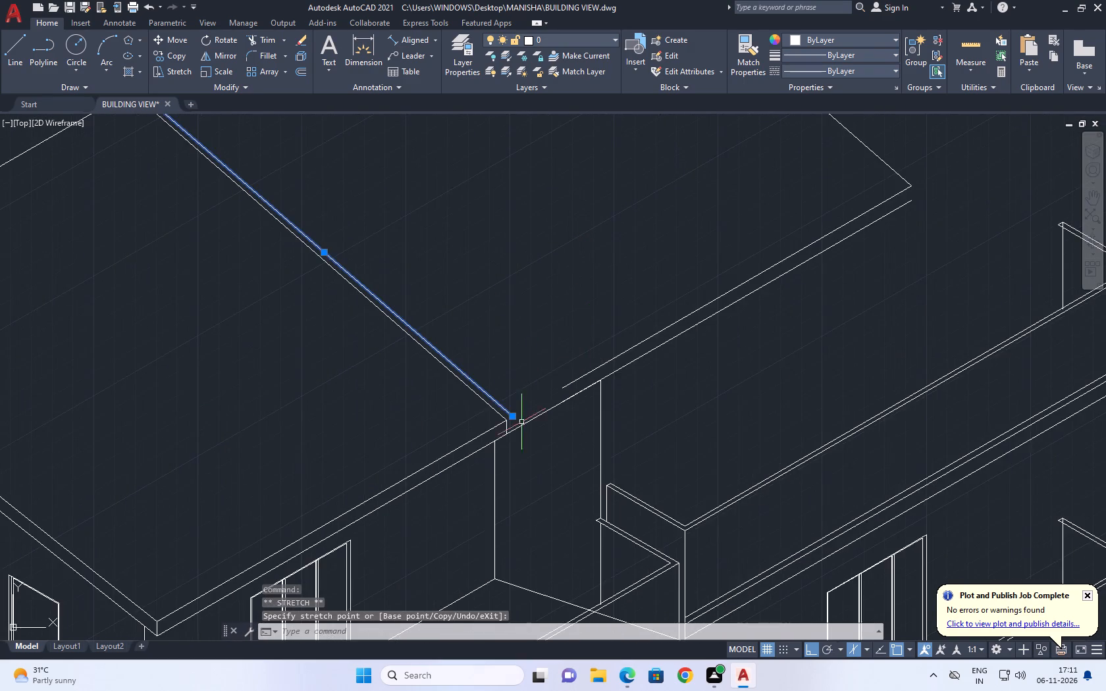
{"action": "scroll", "coordinate": [523, 432], "scroll_direction": "up", "scroll_amount": 3}
{"action": "scroll", "coordinate": [483, 363], "scroll_direction": "up", "scroll_amount": 2}
{"action": "left_click", "coordinate": [447, 386]}
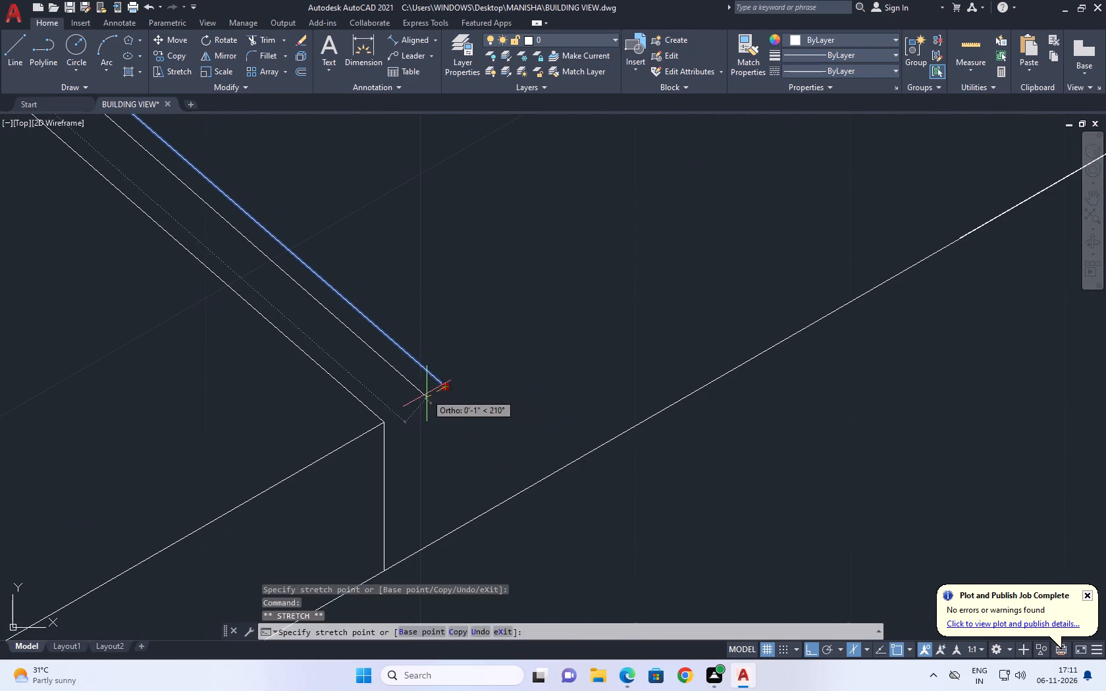
{"action": "left_click", "coordinate": [413, 404]}
{"action": "scroll", "coordinate": [483, 380], "scroll_direction": "down", "scroll_amount": 7}
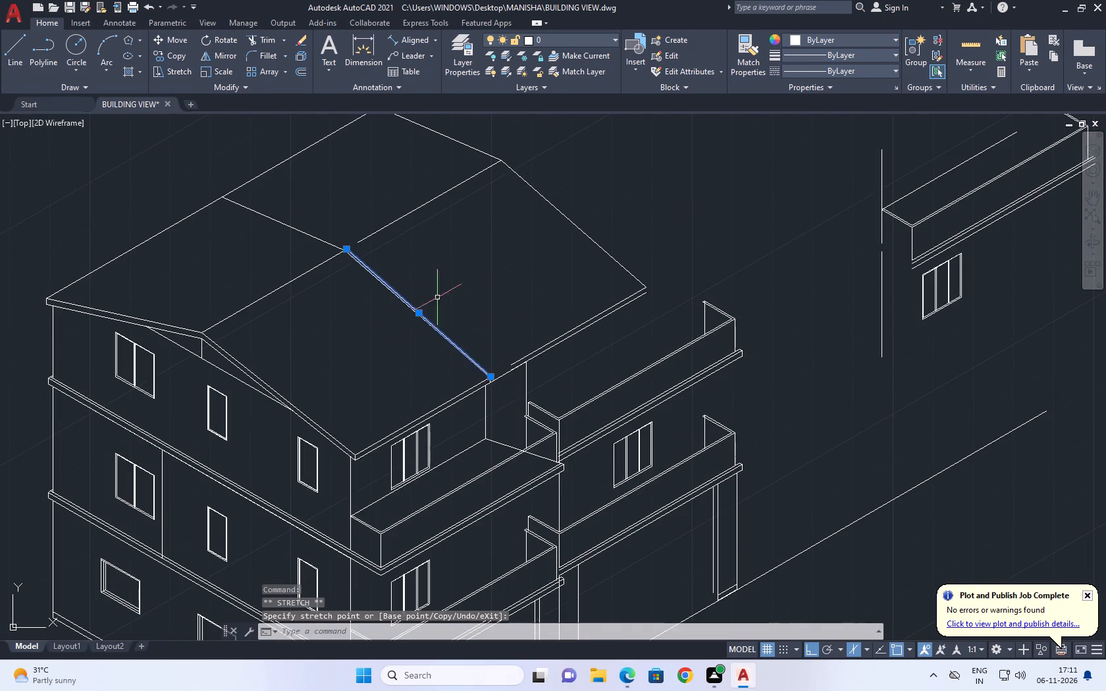
Copy the adjusted gable line 6 inches straight up.
{"action": "scroll", "coordinate": [388, 276], "scroll_direction": "up", "scroll_amount": 2}
{"action": "scroll", "coordinate": [480, 344], "scroll_direction": "up", "scroll_amount": 2}
{"action": "middle_click_drag", "start_coordinate": [498, 325], "coordinate": [508, 308]}
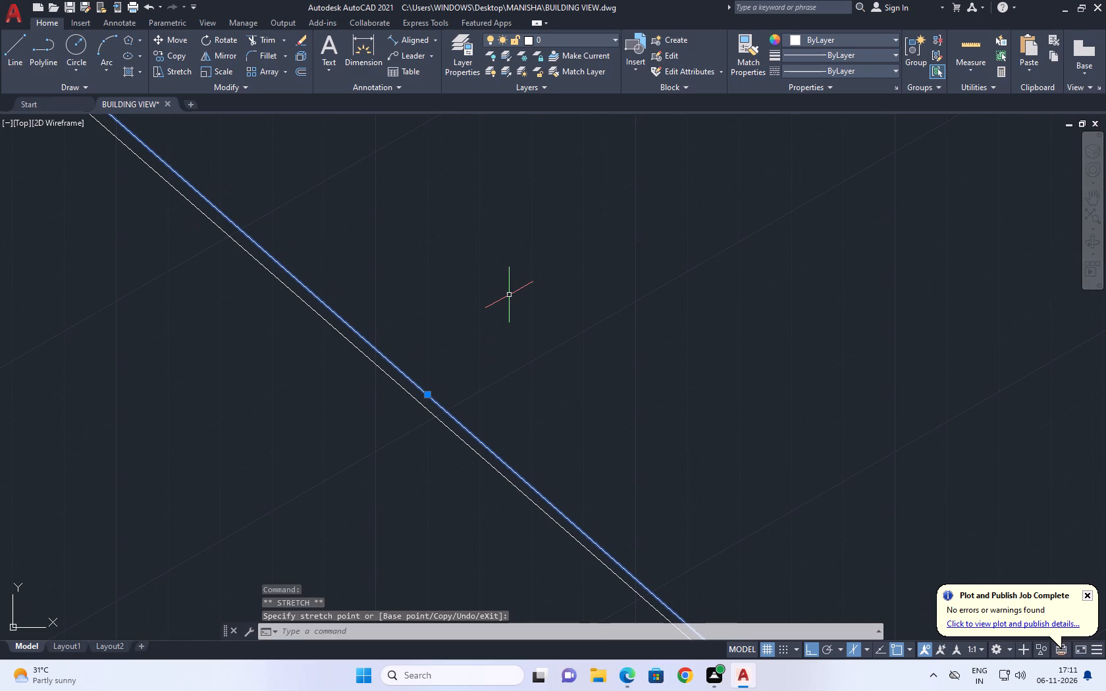
{"action": "key", "text": "c"}
{"action": "type", "text": "O"}
{"action": "key", "text": "space"}
{"action": "scroll", "coordinate": [525, 317], "scroll_direction": "up", "scroll_amount": 1}
{"action": "scroll", "coordinate": [527, 317], "scroll_direction": "down", "scroll_amount": 5}
{"action": "left_click", "coordinate": [560, 334]}
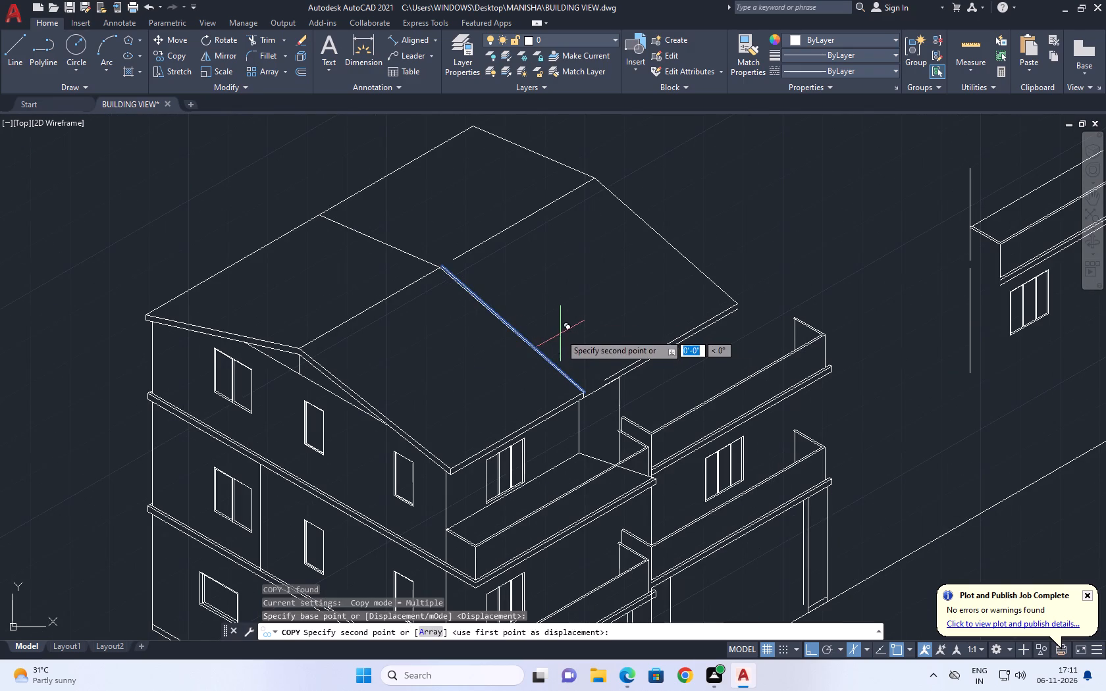
{"action": "scroll", "coordinate": [563, 317], "scroll_direction": "up", "scroll_amount": 1}
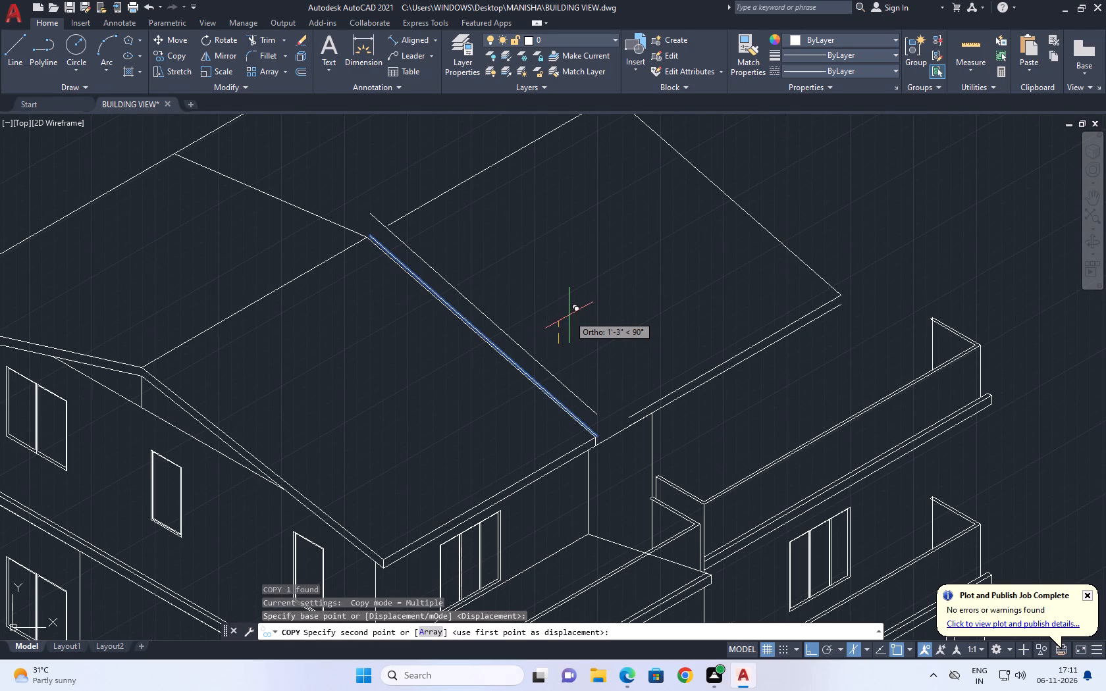
{"action": "key", "text": "6"}
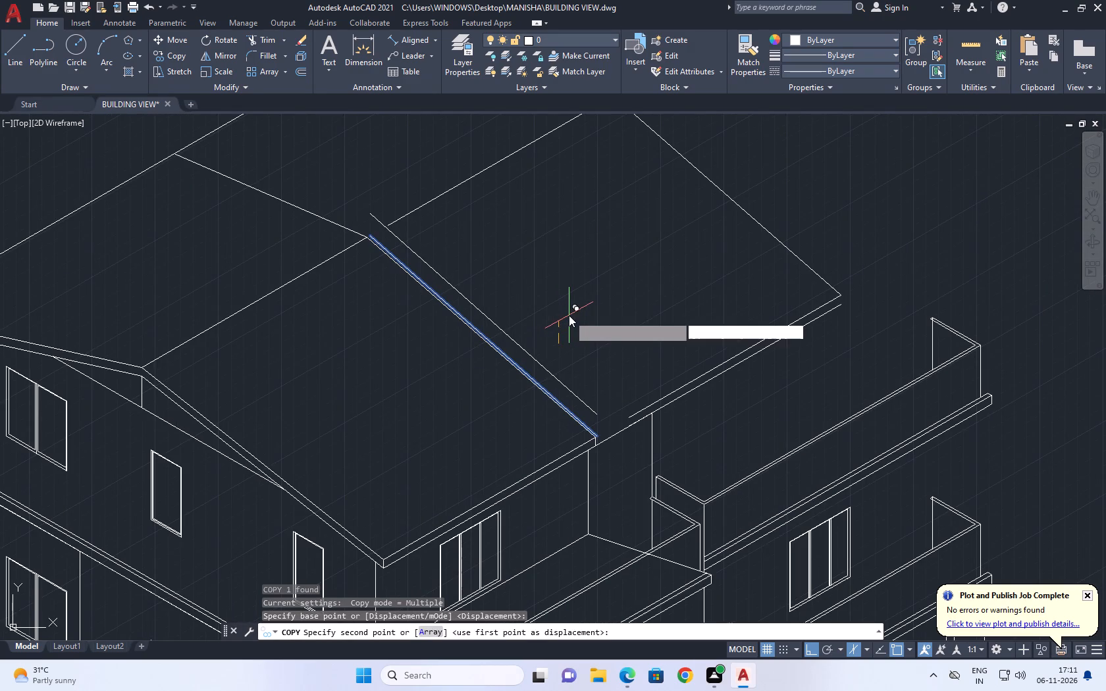
{"action": "key", "text": "Return"}
{"action": "key", "text": "space"}
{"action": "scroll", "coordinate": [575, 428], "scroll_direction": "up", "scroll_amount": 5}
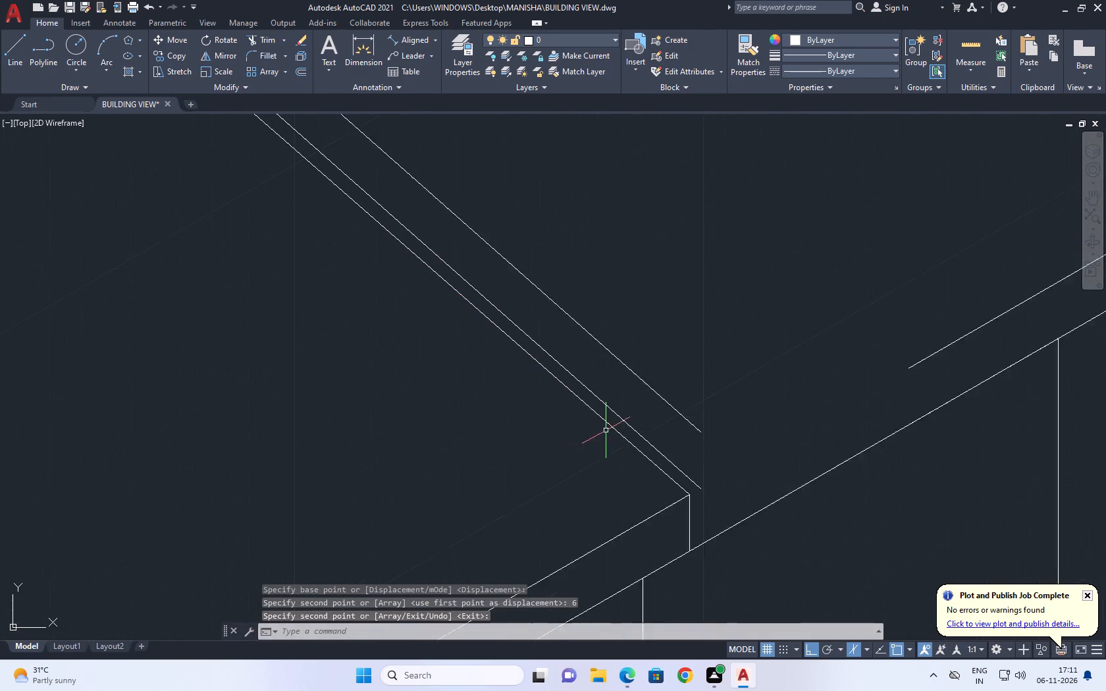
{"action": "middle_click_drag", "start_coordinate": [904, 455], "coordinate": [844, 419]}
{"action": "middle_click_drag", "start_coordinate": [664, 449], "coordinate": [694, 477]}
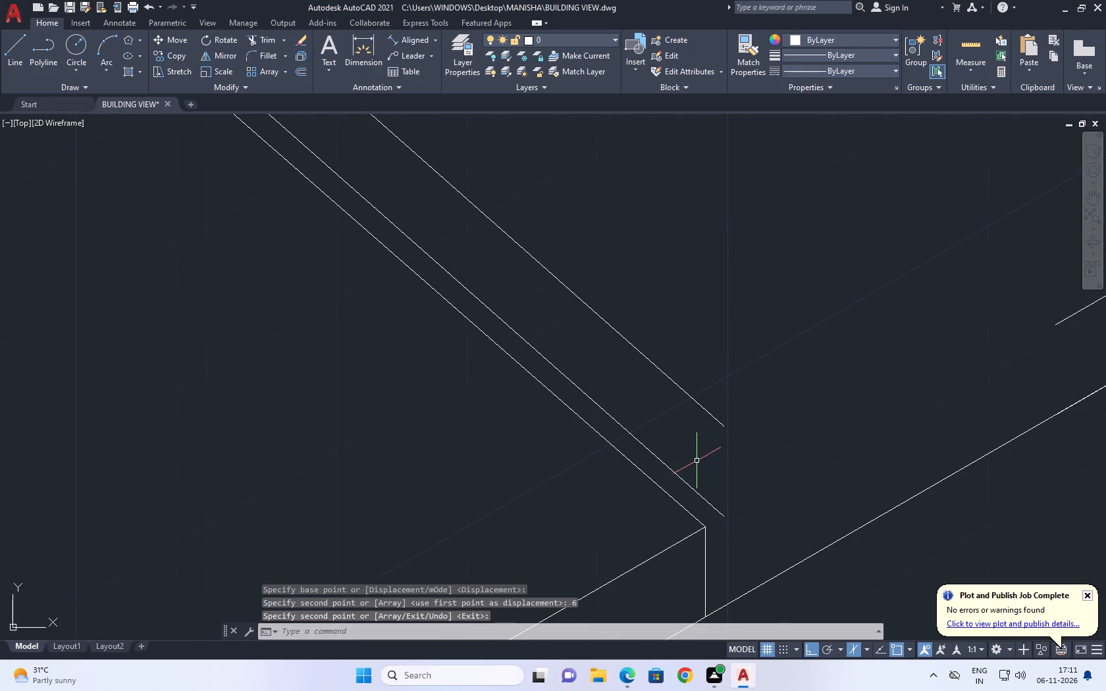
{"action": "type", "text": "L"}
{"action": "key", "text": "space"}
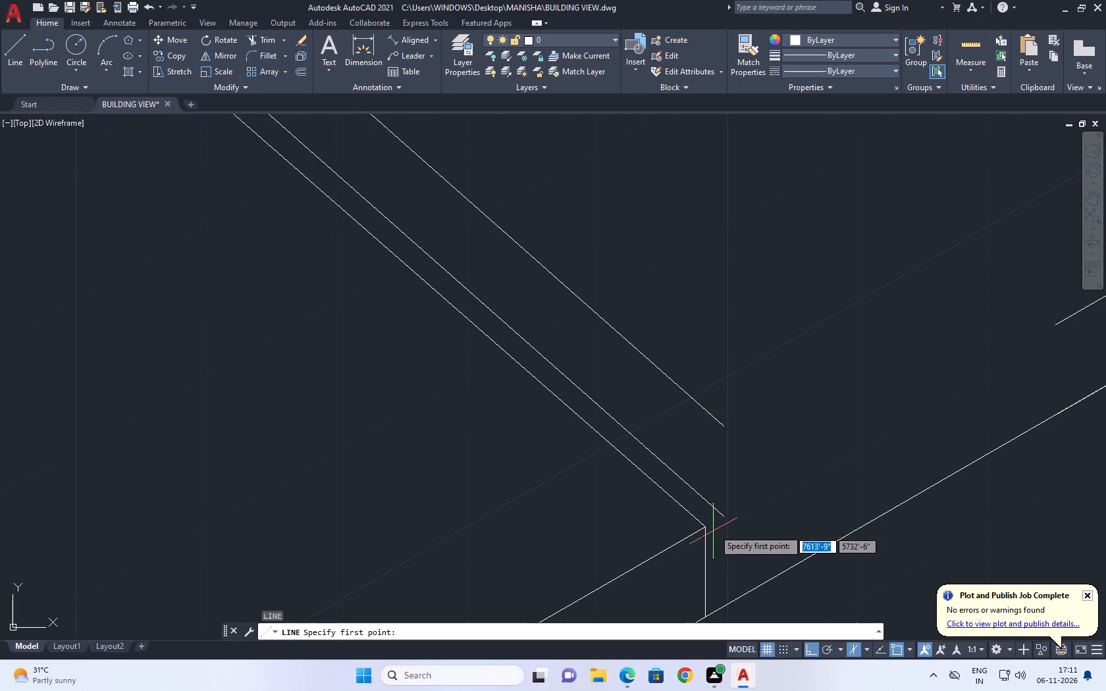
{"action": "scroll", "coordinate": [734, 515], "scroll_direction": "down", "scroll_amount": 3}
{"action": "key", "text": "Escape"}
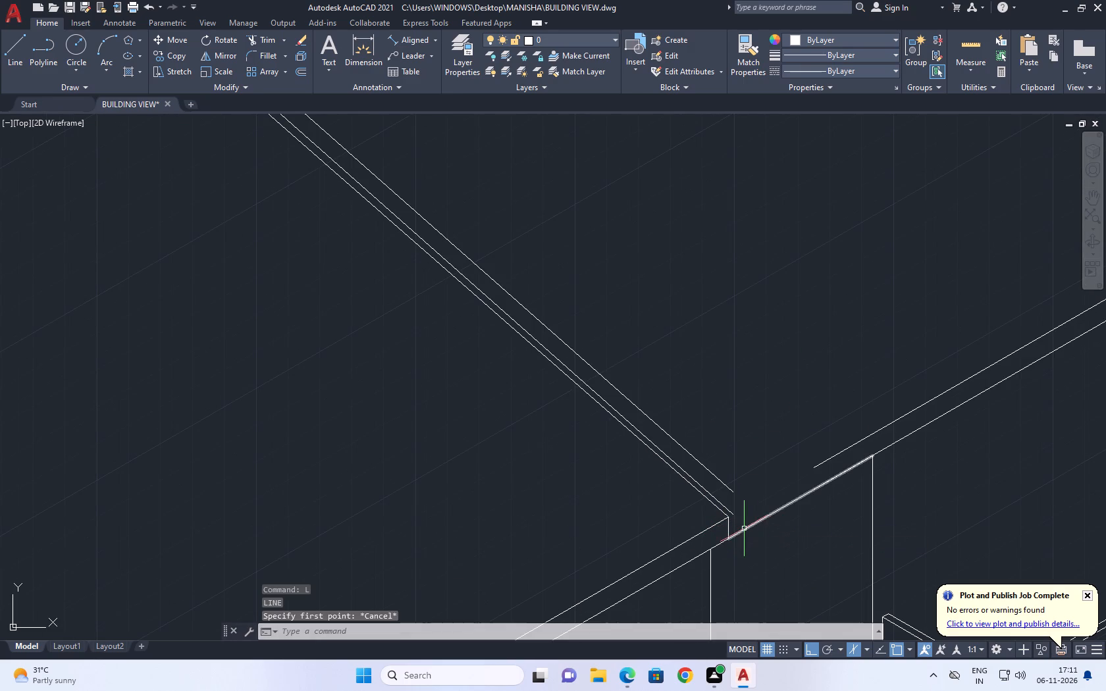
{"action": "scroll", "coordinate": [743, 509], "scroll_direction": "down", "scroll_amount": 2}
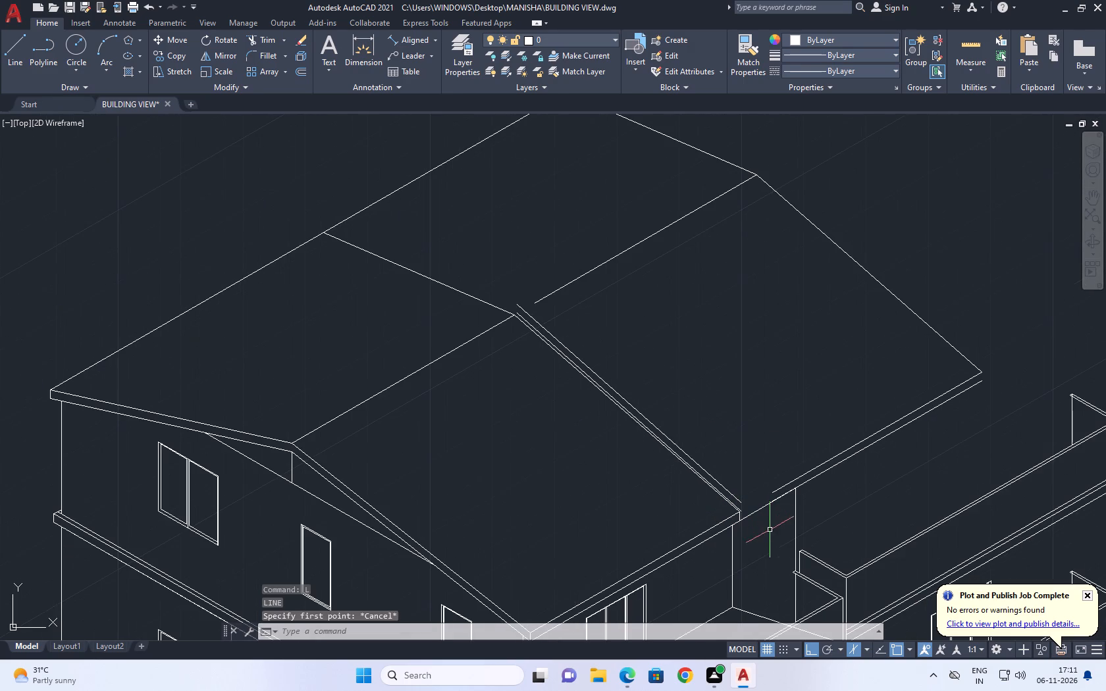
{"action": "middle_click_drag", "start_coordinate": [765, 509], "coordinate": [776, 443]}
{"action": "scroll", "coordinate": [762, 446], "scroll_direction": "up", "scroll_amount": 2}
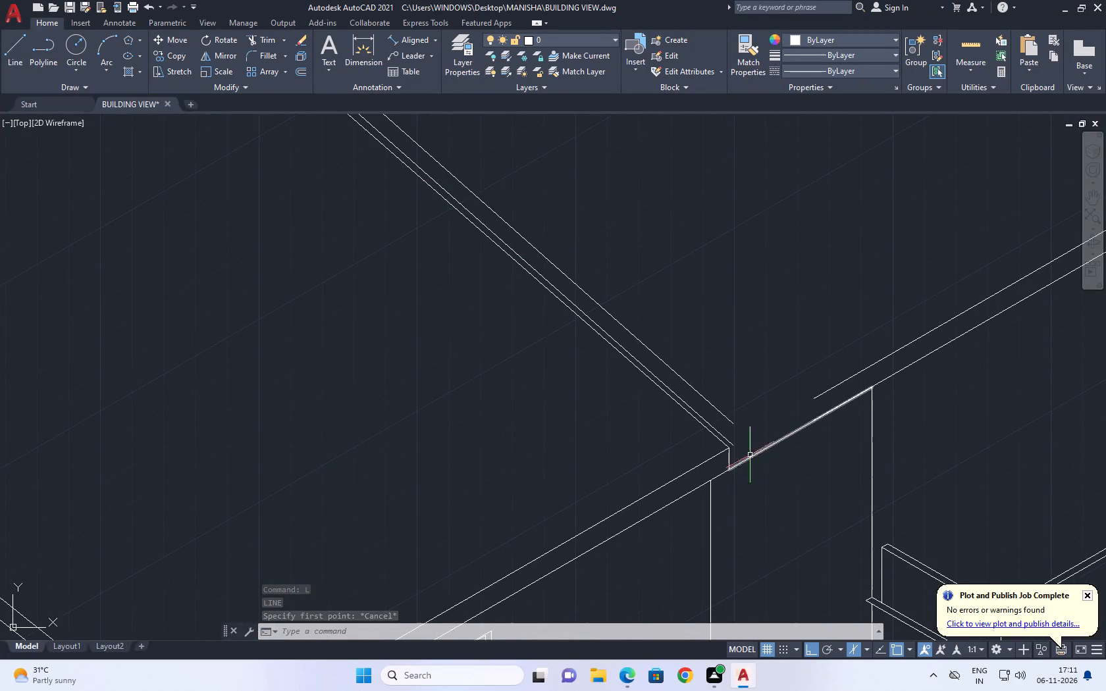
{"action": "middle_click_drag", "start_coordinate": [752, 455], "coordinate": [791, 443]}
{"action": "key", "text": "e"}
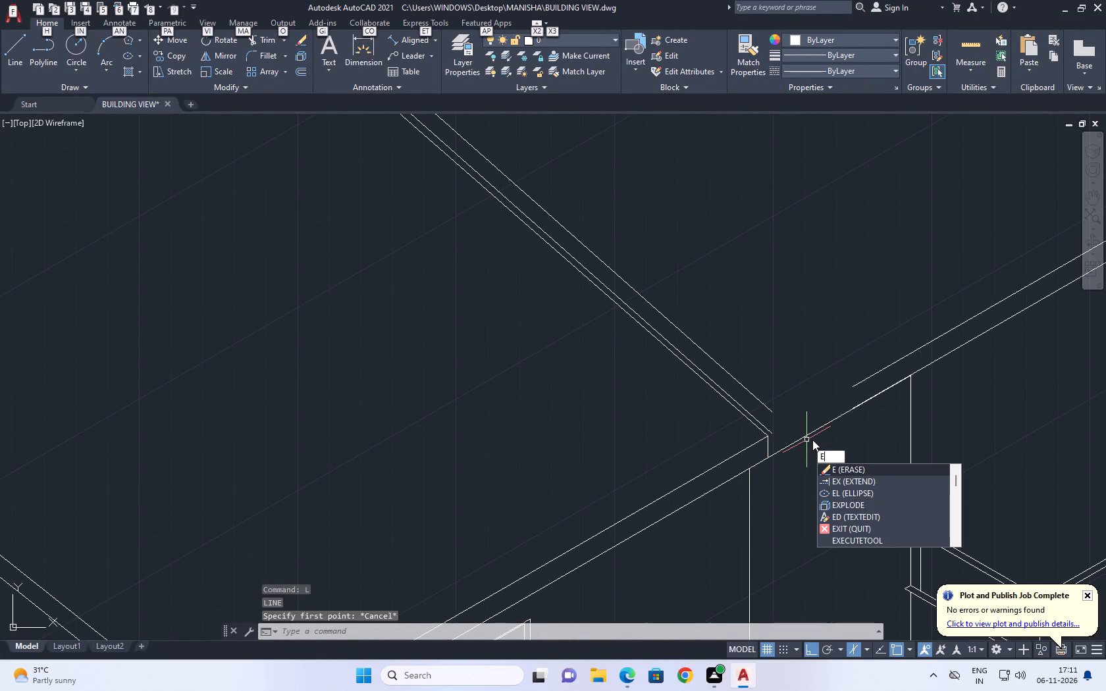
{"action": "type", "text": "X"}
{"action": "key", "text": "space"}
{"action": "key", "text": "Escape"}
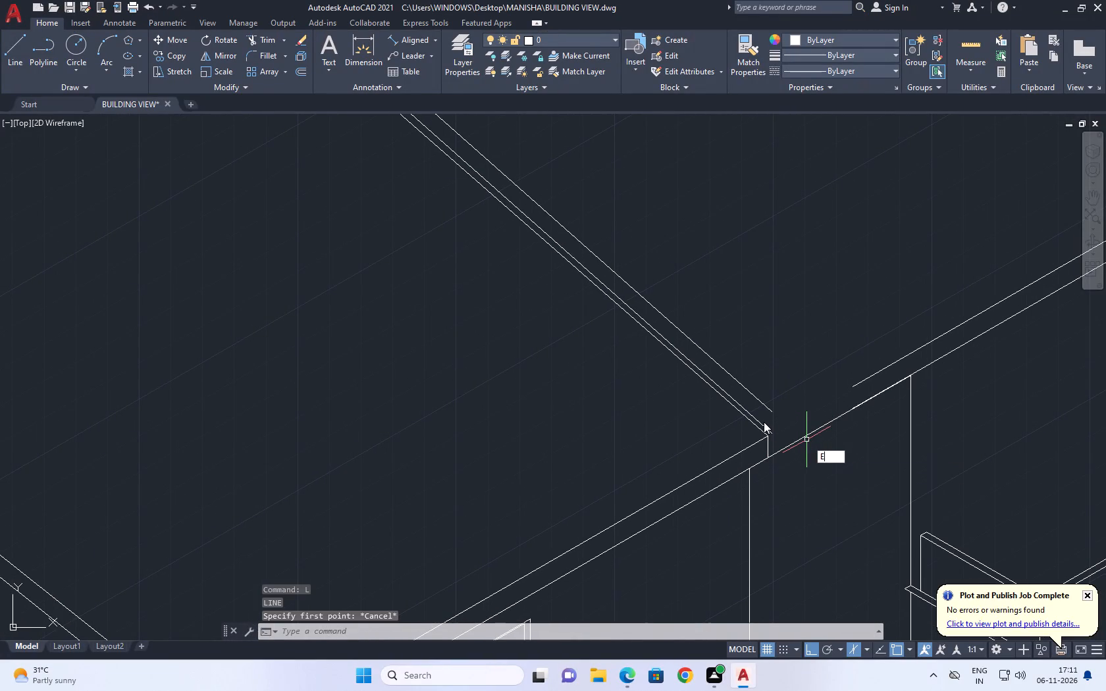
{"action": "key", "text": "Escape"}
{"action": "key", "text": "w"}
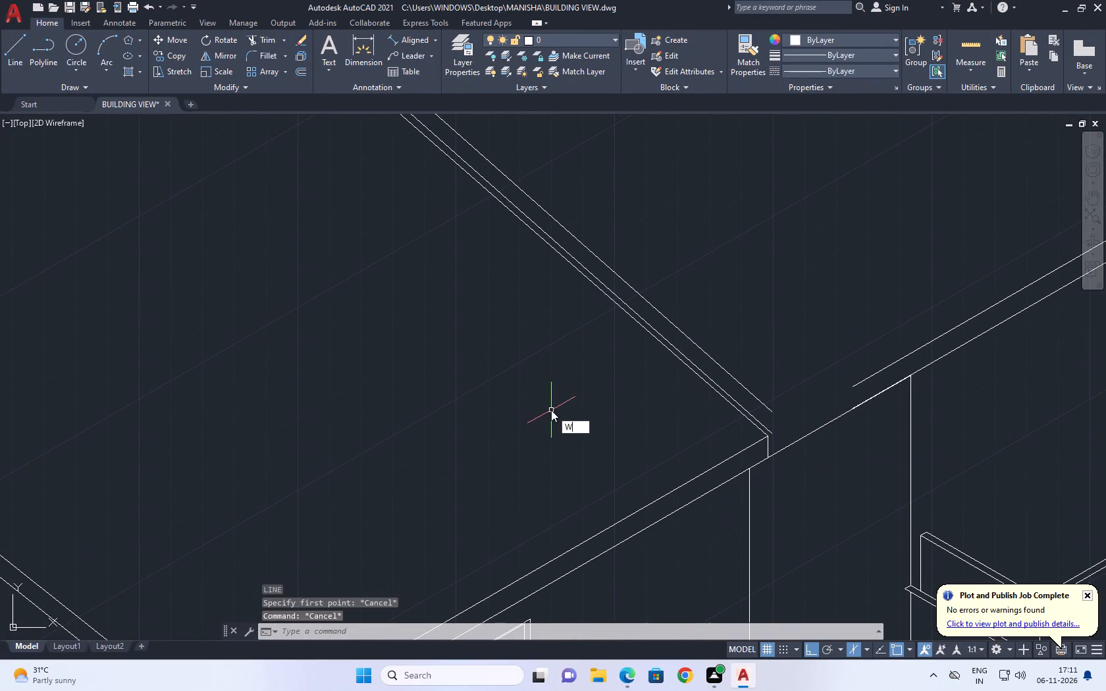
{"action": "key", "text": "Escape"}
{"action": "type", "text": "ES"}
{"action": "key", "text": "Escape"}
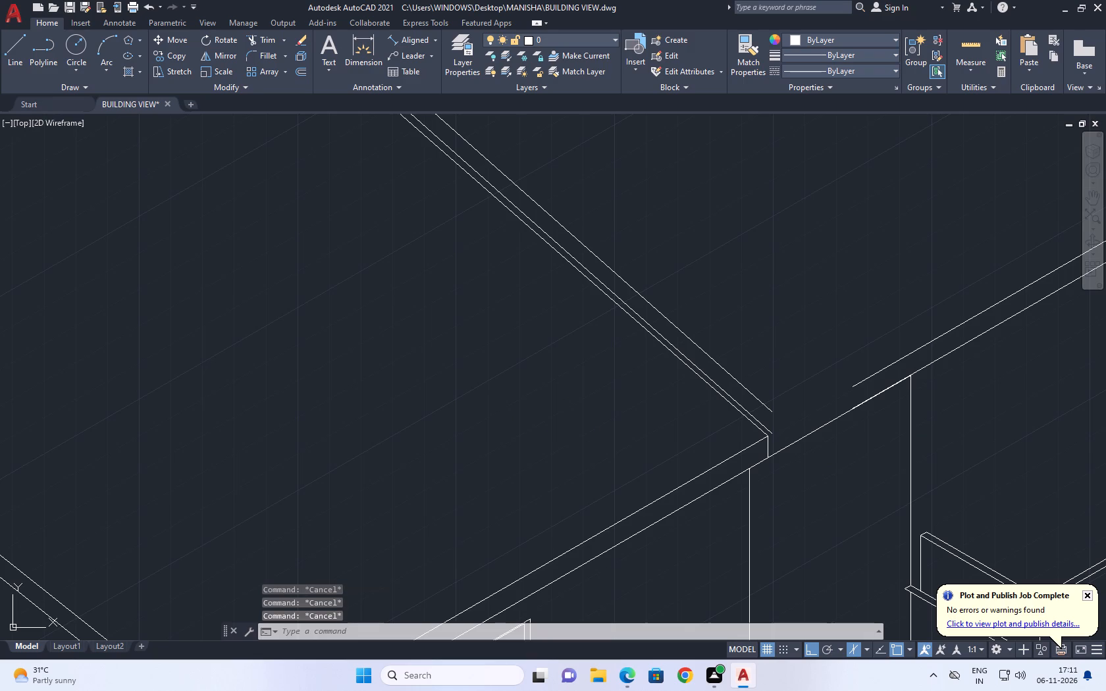
Extend the lower ends of both raised gable lines to the main roof's lower eave line.
{"action": "type", "text": "EX"}
{"action": "key", "text": "space"}
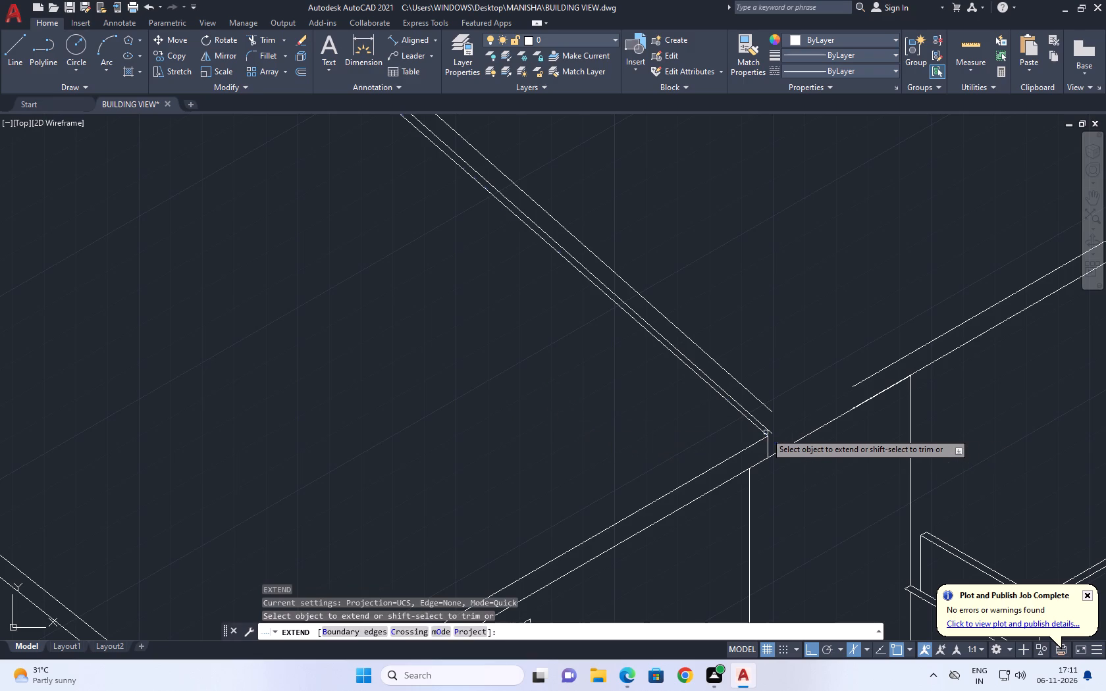
{"action": "left_click", "coordinate": [768, 430]}
{"action": "left_click", "coordinate": [768, 412]}
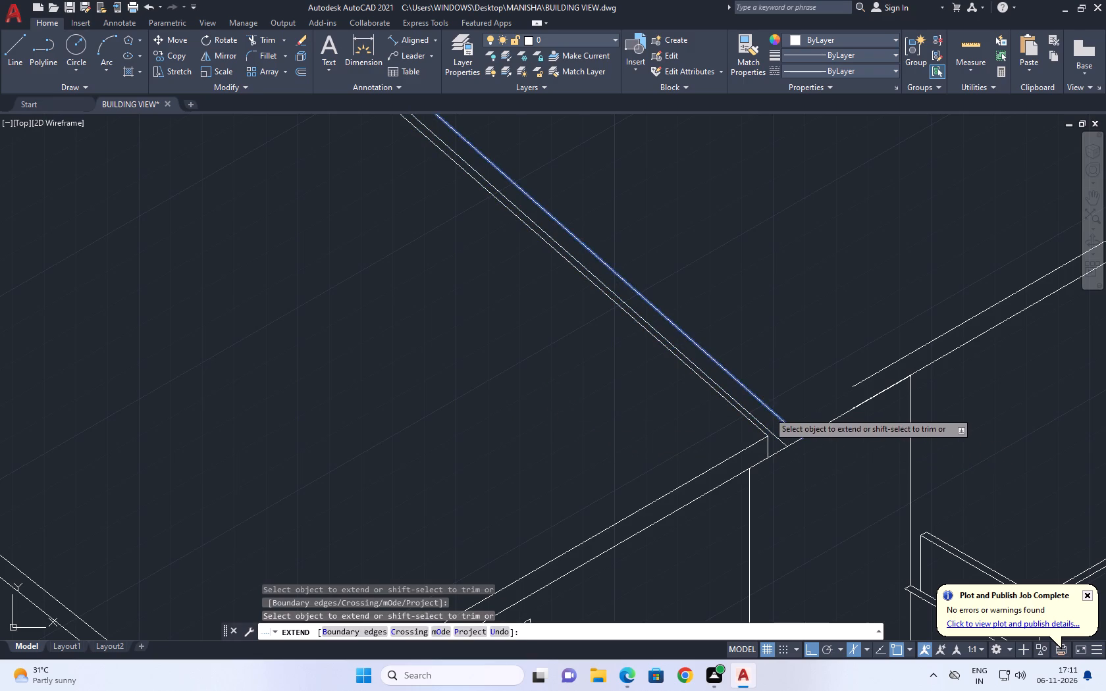
{"action": "key", "text": "Escape"}
Draw a vertical line from the lower gable line's eave end up past the upper gable line.
{"action": "key", "text": "l"}
{"action": "key", "text": "space"}
{"action": "scroll", "coordinate": [787, 451], "scroll_direction": "up", "scroll_amount": 2}
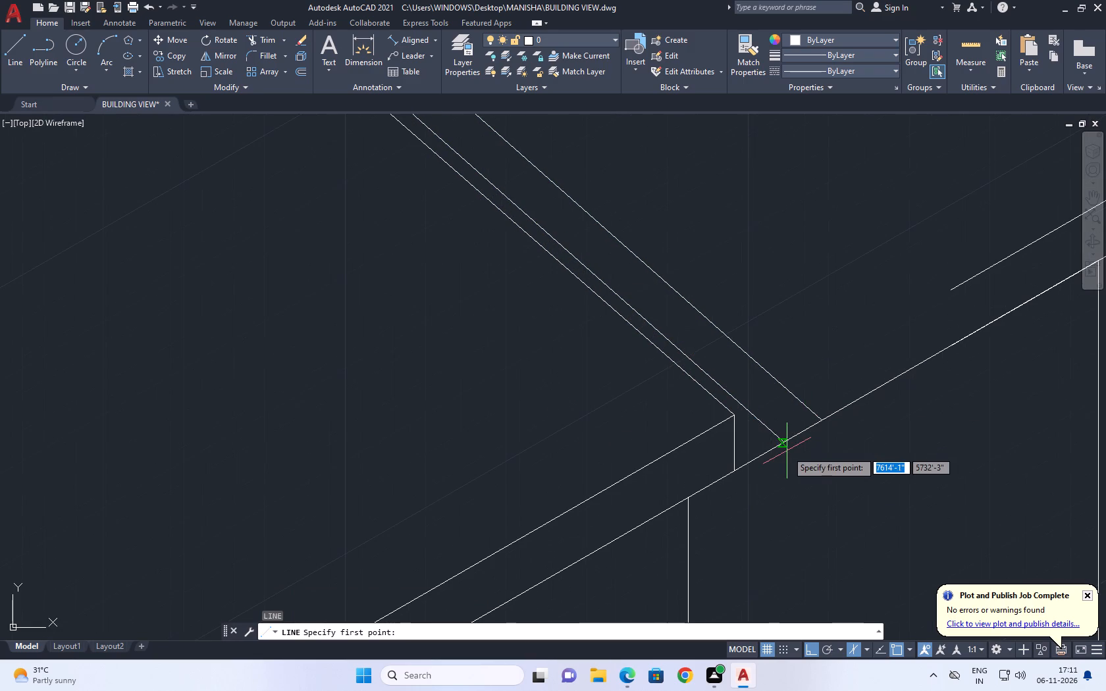
{"action": "left_click", "coordinate": [785, 440]}
{"action": "left_click", "coordinate": [794, 338]}
{"action": "key", "text": "Escape"}
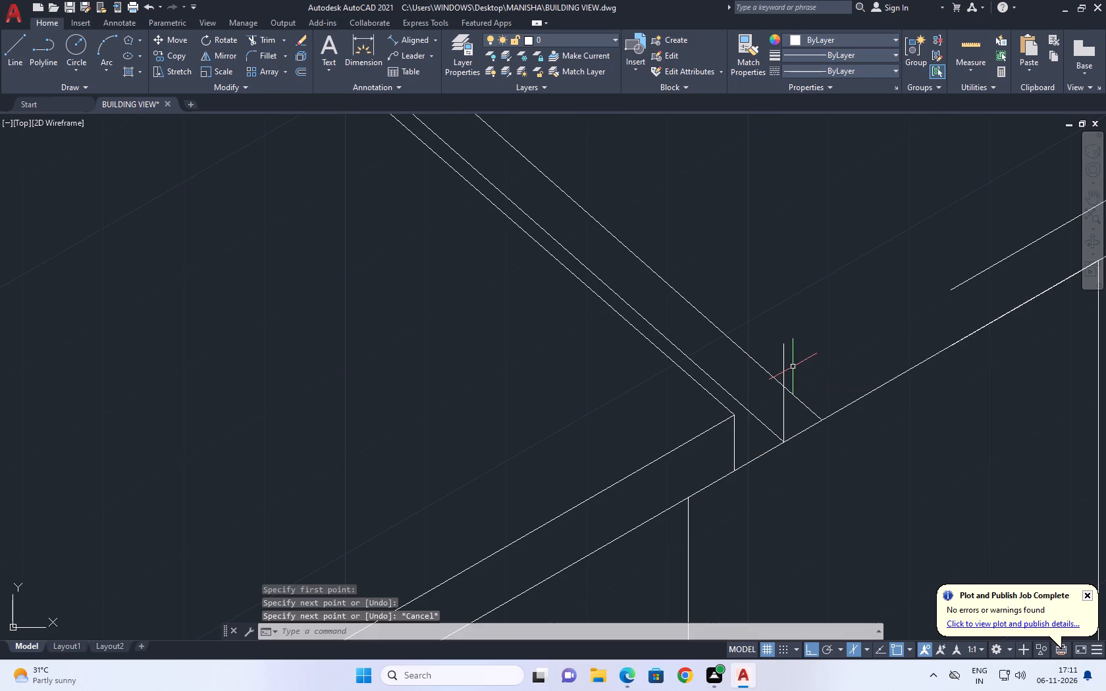
Trim the vertical line above the upper gable line and the part of that gable line beyond the vertical.
{"action": "type", "text": "TR"}
{"action": "key", "text": "space"}
{"action": "left_click", "coordinate": [787, 370]}
{"action": "left_click", "coordinate": [783, 348]}
{"action": "left_click", "coordinate": [814, 400]}
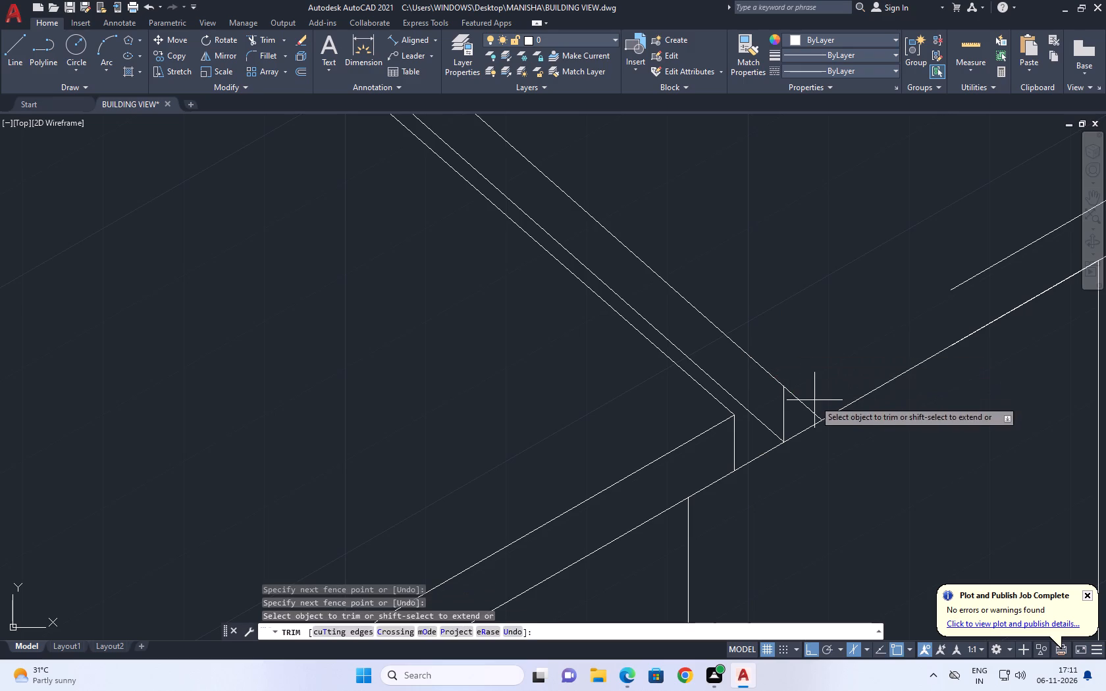
{"action": "left_click", "coordinate": [804, 410]}
{"action": "scroll", "coordinate": [801, 374], "scroll_direction": "down", "scroll_amount": 6}
{"action": "key", "text": "Escape"}
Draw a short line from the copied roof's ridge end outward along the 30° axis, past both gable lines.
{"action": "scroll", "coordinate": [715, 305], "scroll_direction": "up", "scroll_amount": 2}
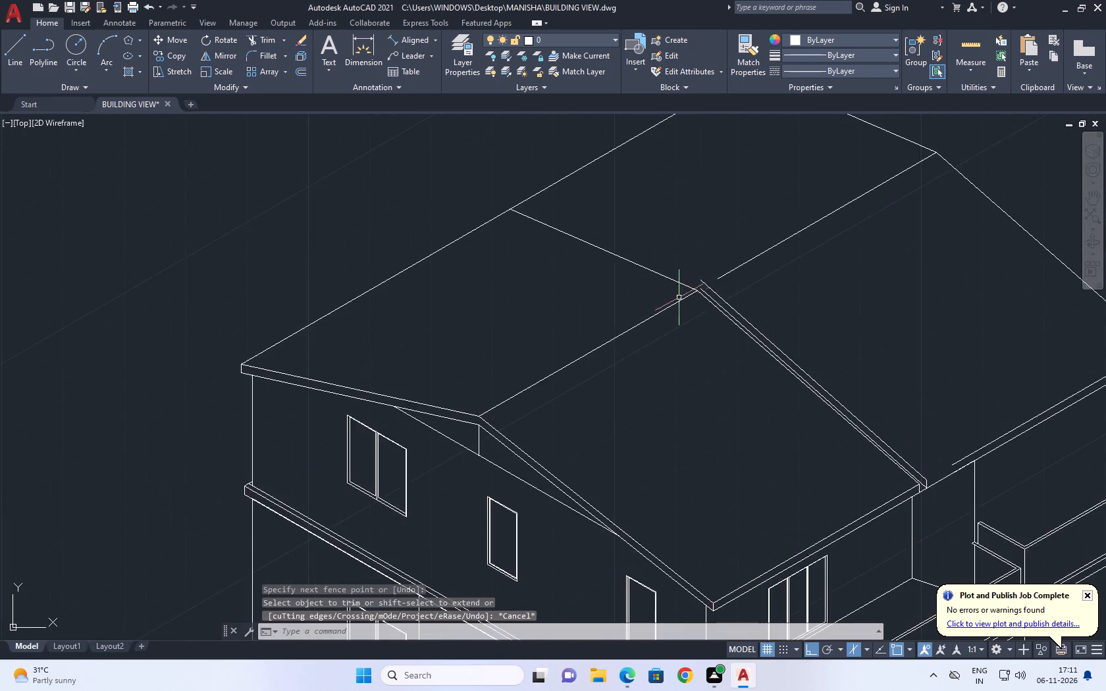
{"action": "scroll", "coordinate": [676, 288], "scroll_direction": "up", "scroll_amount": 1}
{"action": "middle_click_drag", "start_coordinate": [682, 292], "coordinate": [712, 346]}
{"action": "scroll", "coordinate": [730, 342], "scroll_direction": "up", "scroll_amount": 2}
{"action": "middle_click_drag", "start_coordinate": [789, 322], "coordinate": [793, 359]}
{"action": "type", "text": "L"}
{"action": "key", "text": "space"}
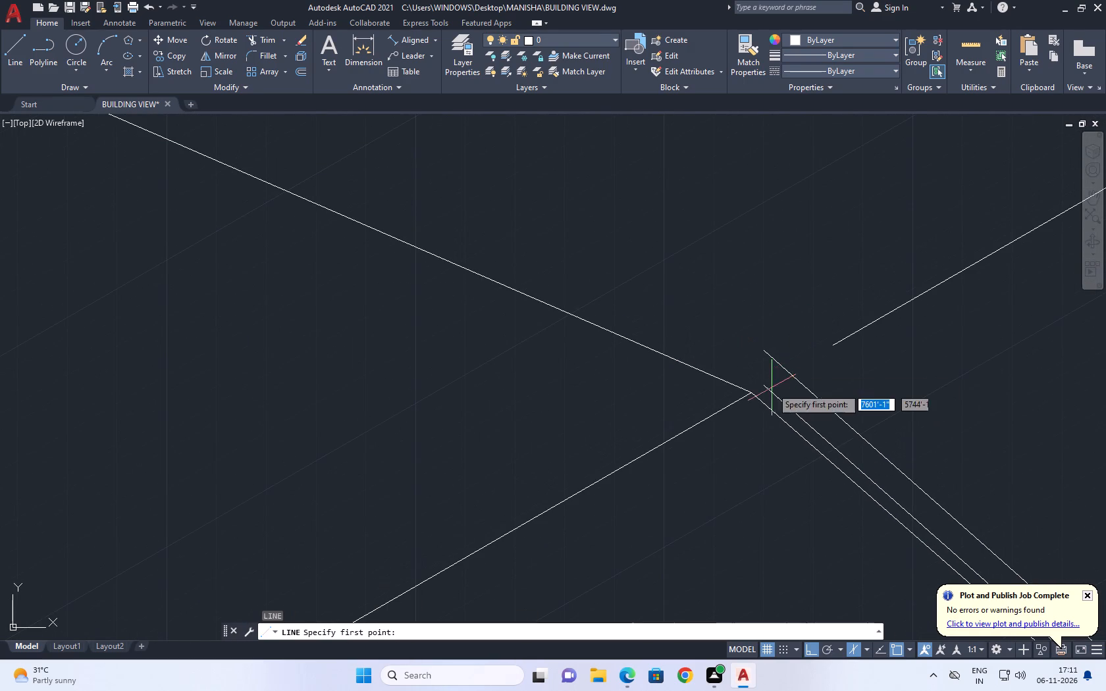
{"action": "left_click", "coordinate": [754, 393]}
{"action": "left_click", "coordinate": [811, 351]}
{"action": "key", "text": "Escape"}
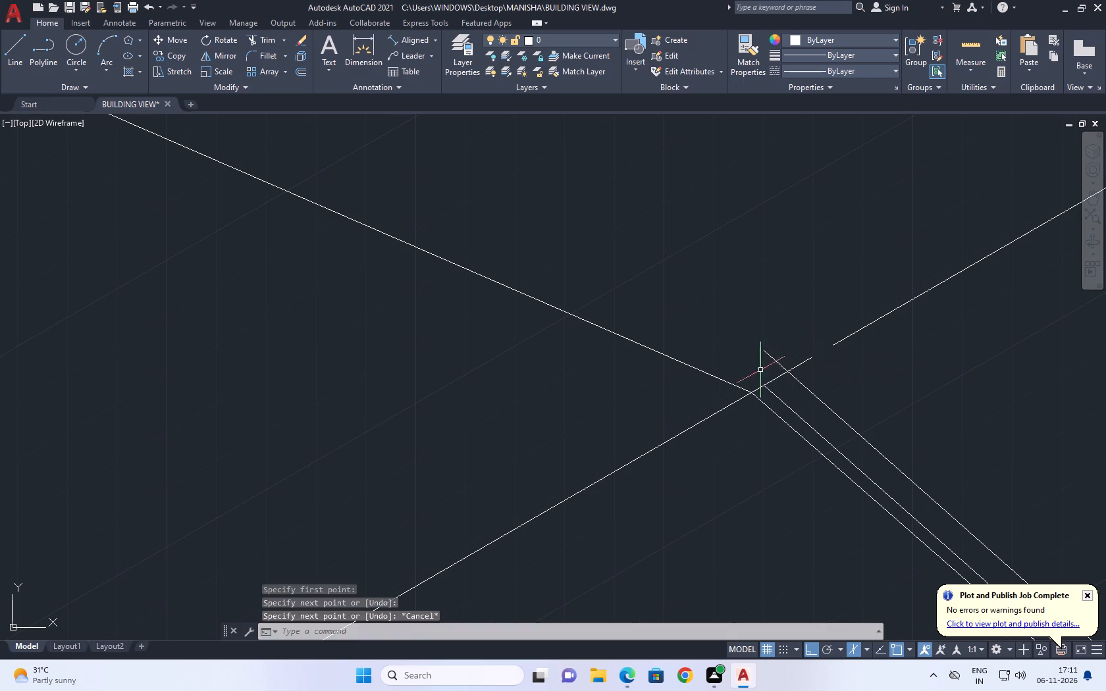
Draw a vertical line from the lower gable line's ridge end up past the upper gable line's end.
{"action": "key", "text": "space"}
{"action": "left_click_drag", "start_coordinate": [766, 385], "coordinate": [768, 367]}
{"action": "left_click", "coordinate": [779, 281]}
{"action": "key", "text": "Escape"}
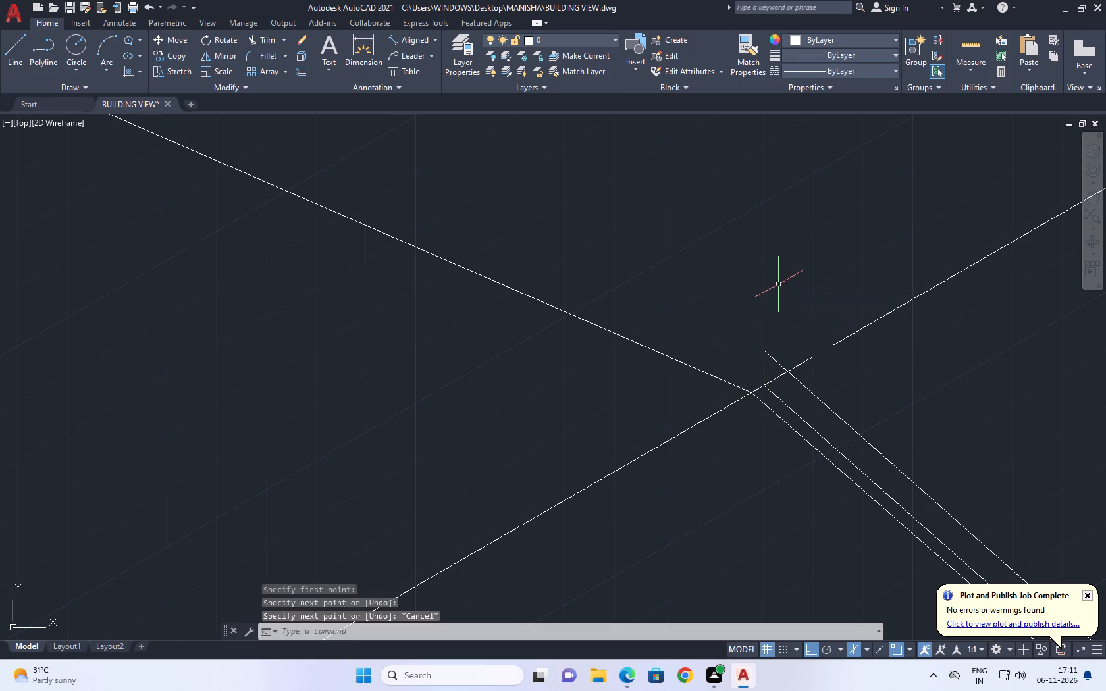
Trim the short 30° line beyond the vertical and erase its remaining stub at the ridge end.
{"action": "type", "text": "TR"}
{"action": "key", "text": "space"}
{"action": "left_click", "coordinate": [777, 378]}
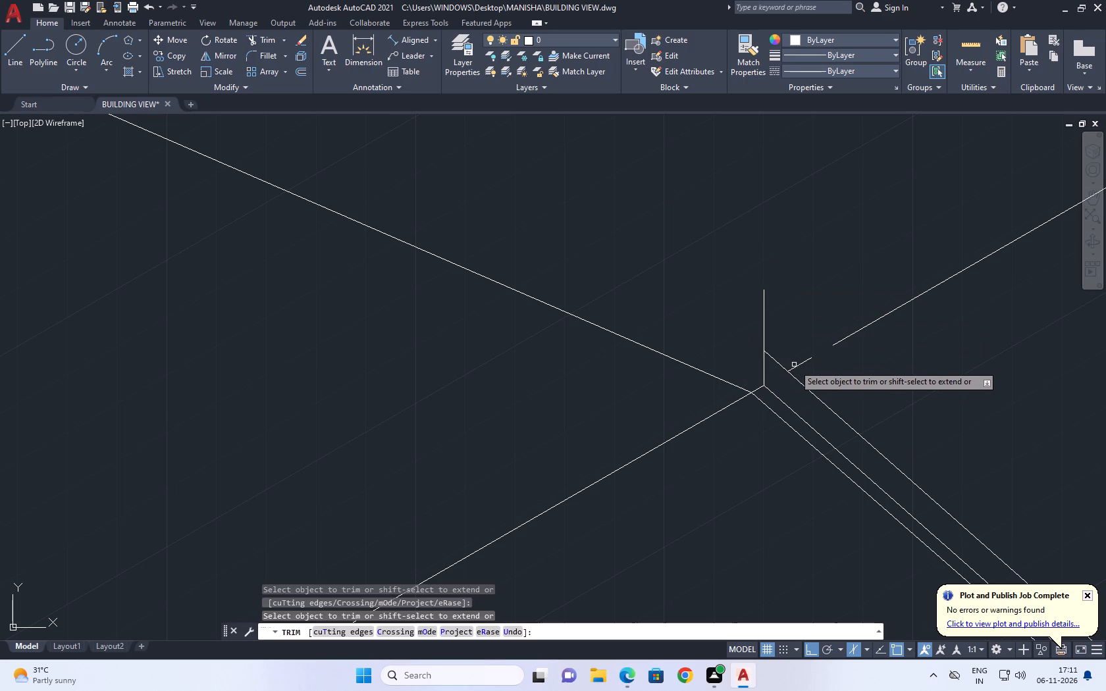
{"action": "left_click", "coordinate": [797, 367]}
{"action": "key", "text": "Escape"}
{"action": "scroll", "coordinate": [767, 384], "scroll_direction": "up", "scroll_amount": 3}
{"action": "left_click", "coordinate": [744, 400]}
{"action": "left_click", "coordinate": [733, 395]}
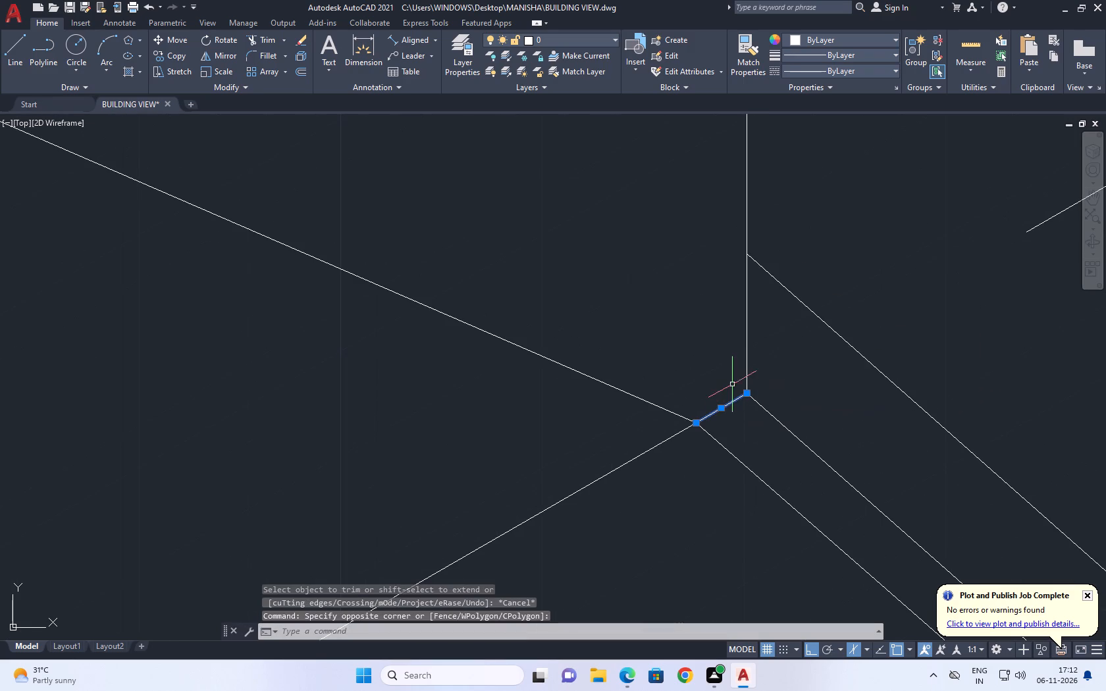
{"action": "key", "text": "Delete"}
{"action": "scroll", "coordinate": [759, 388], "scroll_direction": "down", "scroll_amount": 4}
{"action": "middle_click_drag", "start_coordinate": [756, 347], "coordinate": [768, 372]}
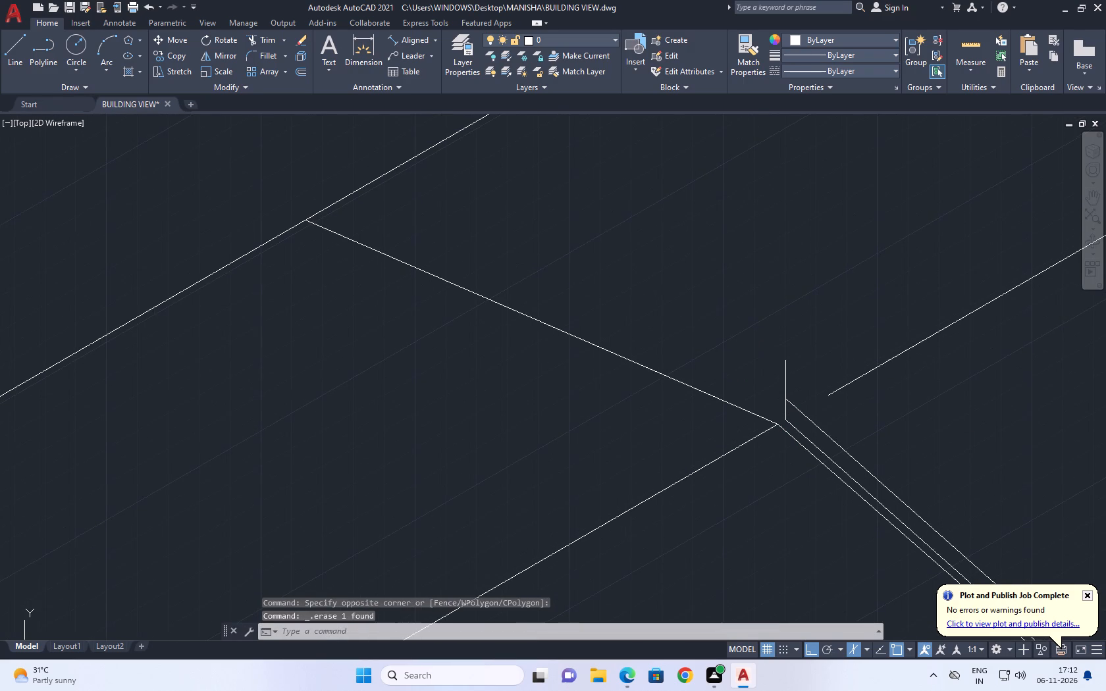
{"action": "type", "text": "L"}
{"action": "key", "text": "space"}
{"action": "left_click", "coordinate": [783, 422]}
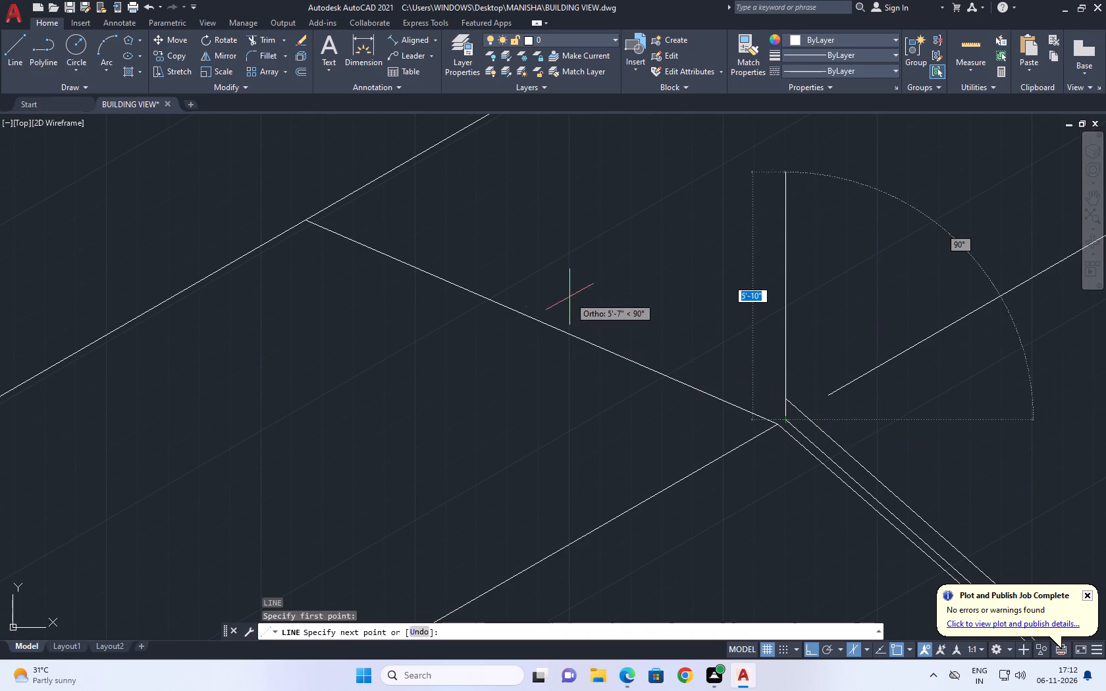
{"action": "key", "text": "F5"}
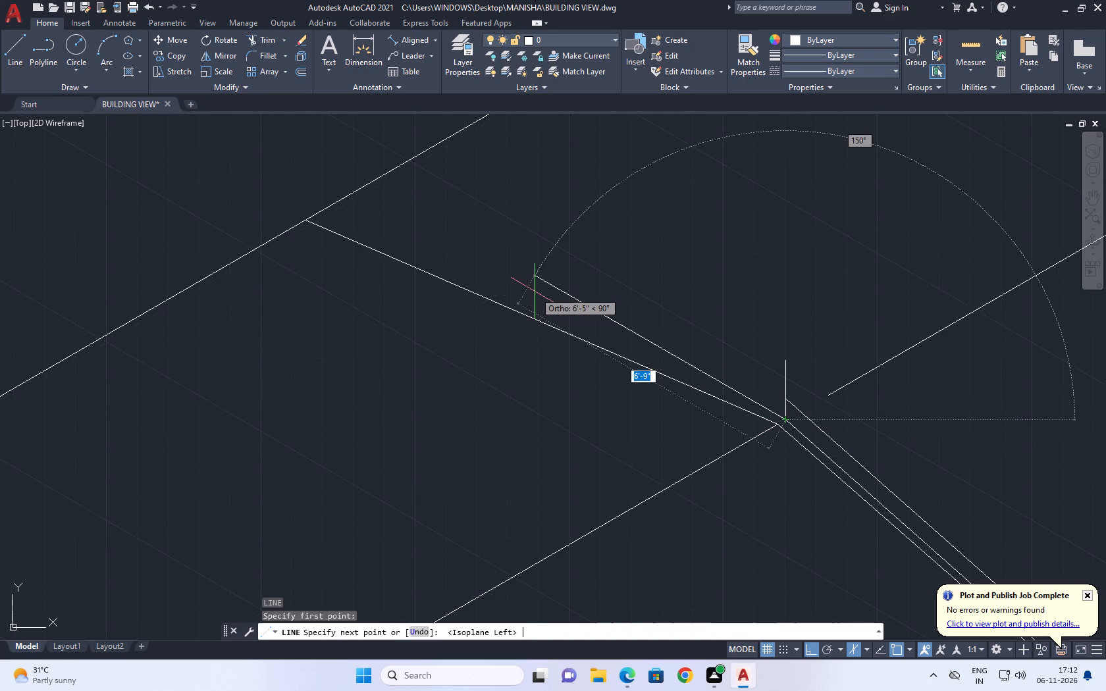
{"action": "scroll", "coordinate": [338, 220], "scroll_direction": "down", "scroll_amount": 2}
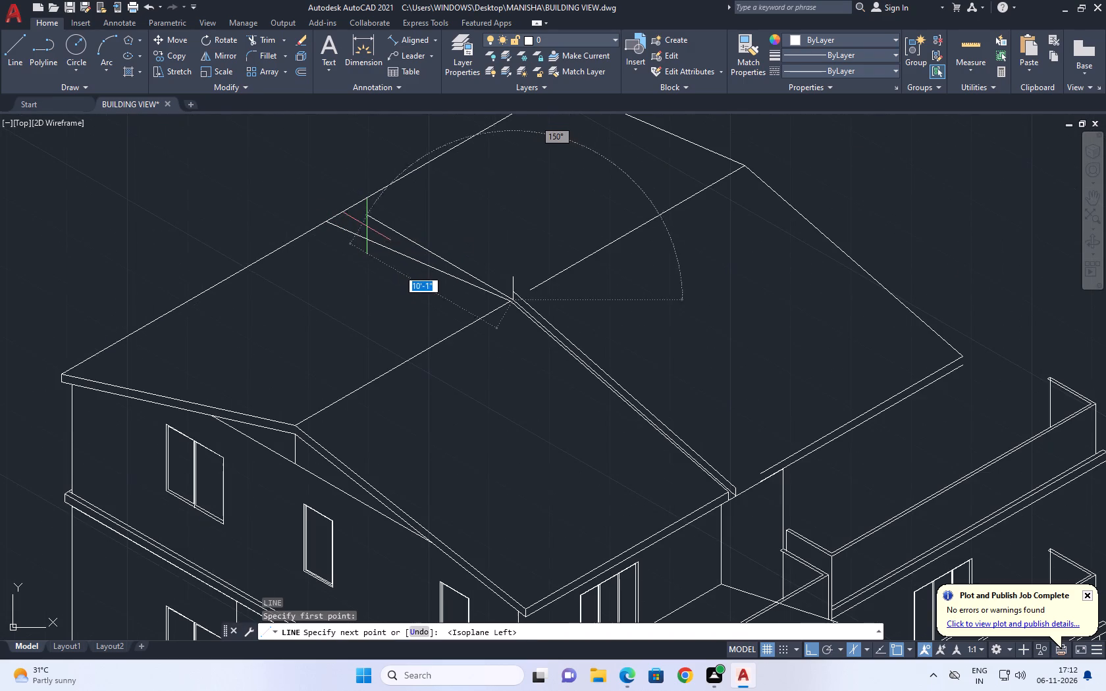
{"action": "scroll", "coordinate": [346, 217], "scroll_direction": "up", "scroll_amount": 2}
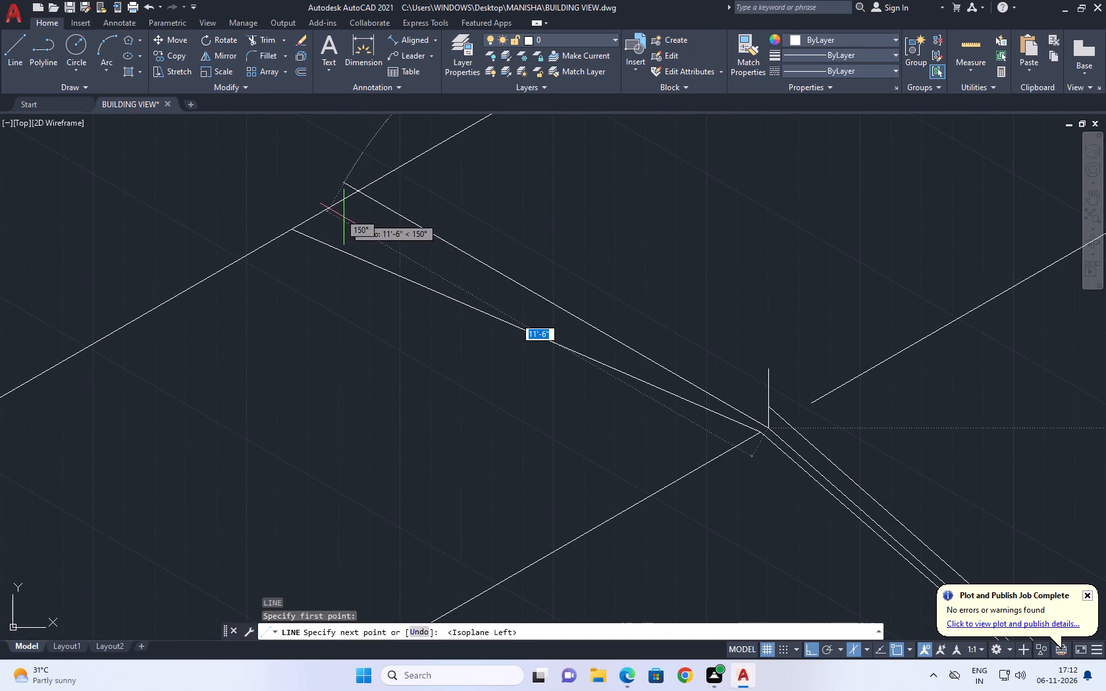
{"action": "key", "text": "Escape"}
Copy the far slope's sloping edge from the ridge end up to the upper gable line's ridge-side end.
{"action": "left_click", "coordinate": [425, 286]}
{"action": "key", "text": "c"}
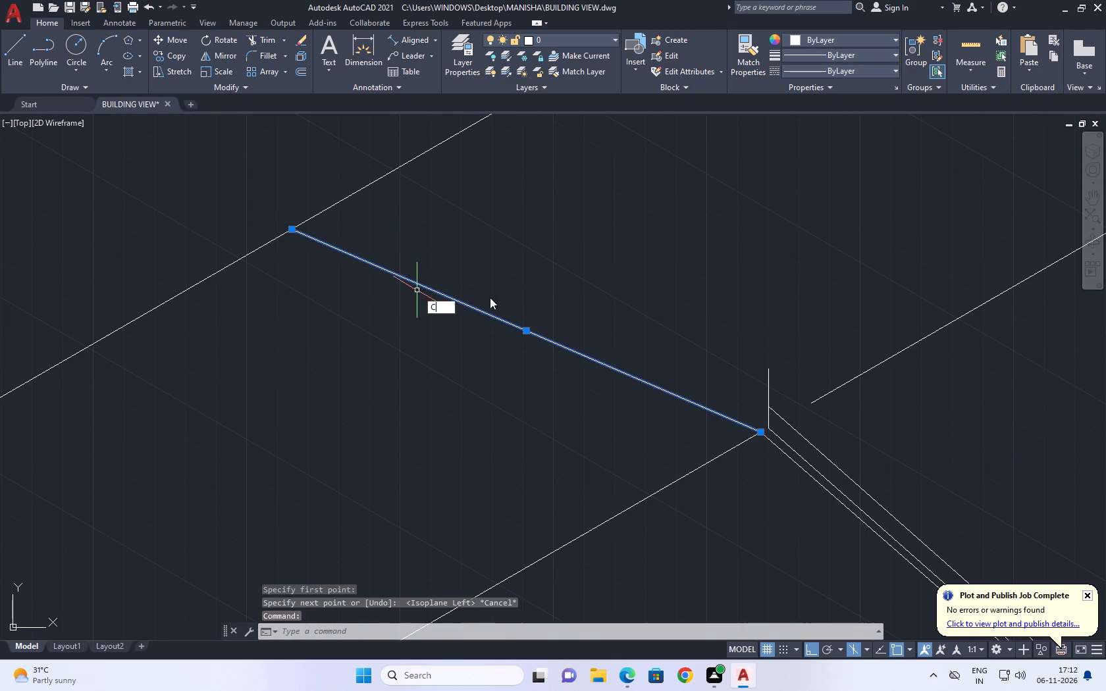
{"action": "key", "text": "o"}
{"action": "key", "text": "space"}
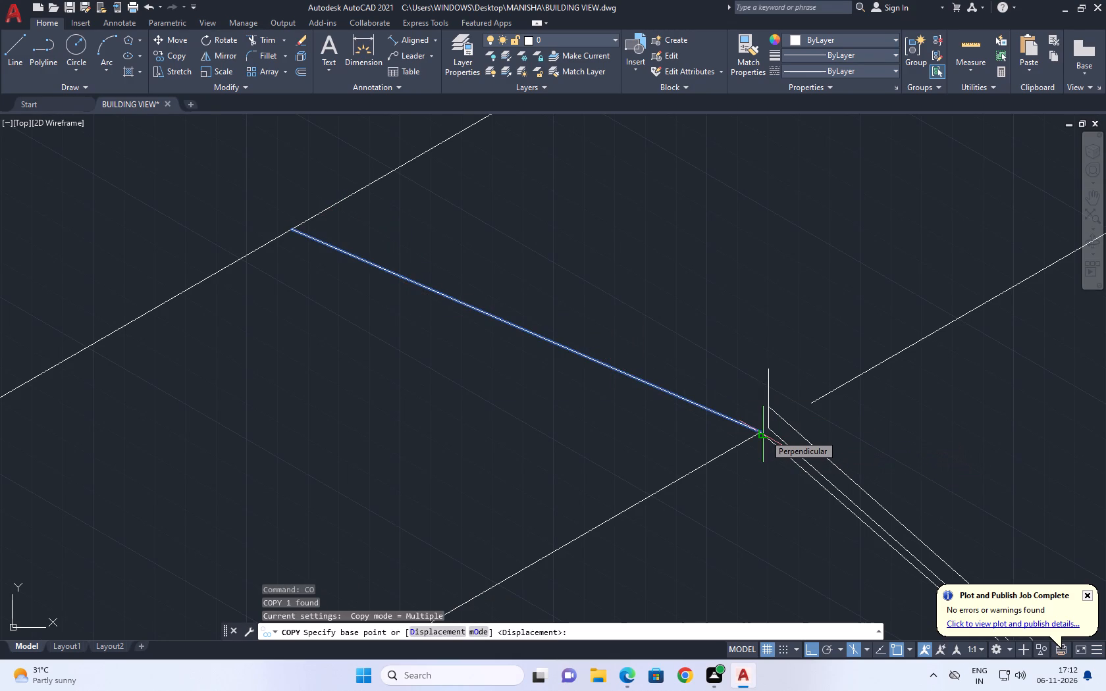
{"action": "left_click", "coordinate": [760, 433]}
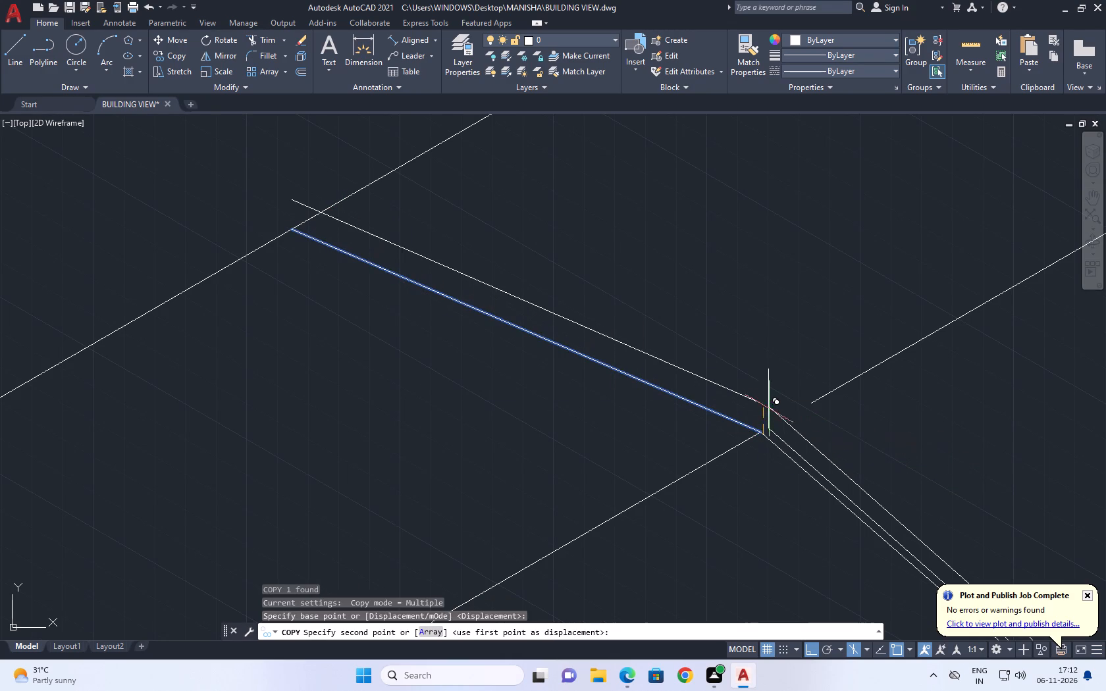
{"action": "left_click", "coordinate": [769, 407]}
{"action": "right_click", "coordinate": [787, 260]}
{"action": "left_click", "coordinate": [825, 284]}
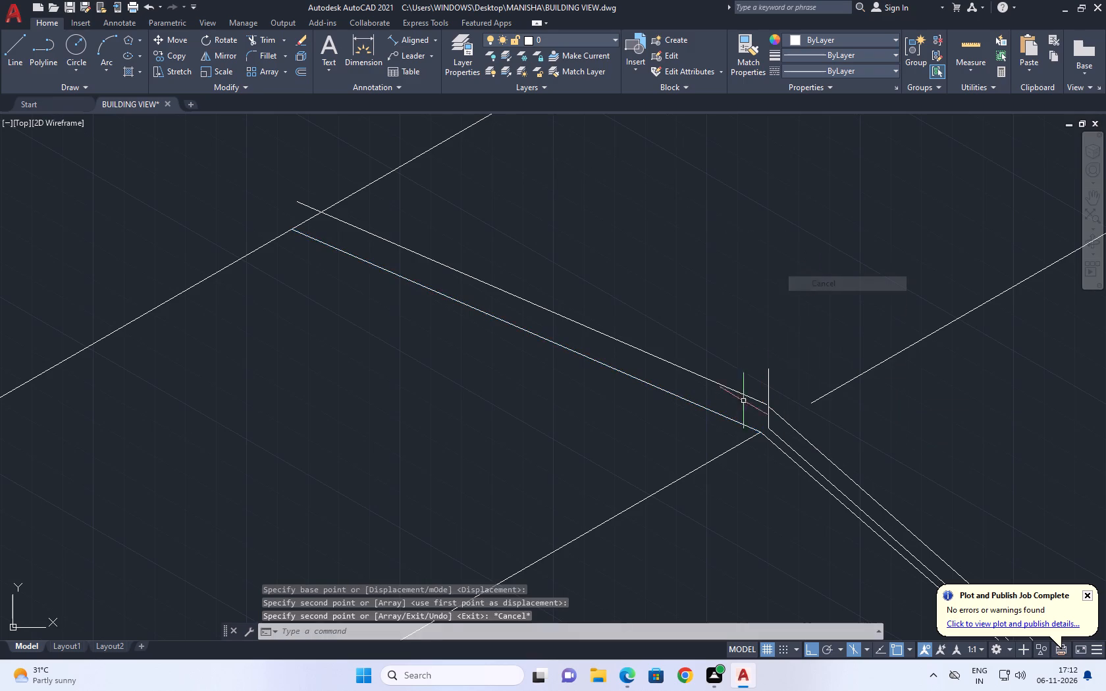
Move the copied sloping line so its lower end lands on the upper gable line at the vertical.
{"action": "scroll", "coordinate": [772, 414], "scroll_direction": "up", "scroll_amount": 2}
{"action": "left_click", "coordinate": [736, 382]}
{"action": "left_click_drag", "start_coordinate": [712, 387], "coordinate": [710, 395]}
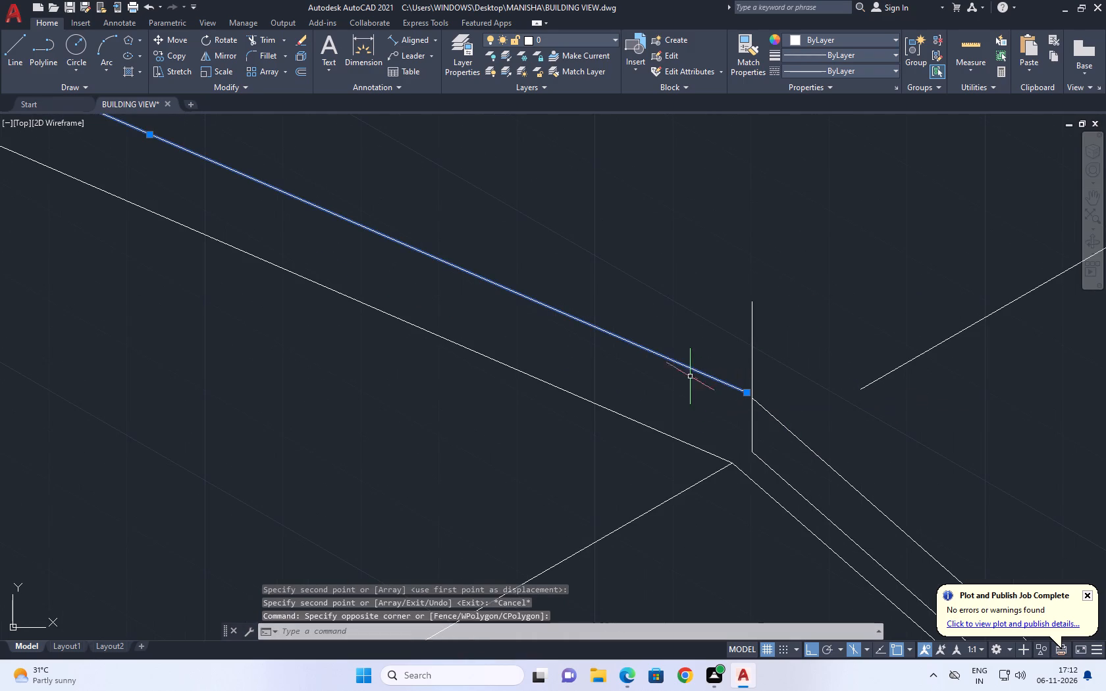
{"action": "left_click", "coordinate": [177, 37]}
{"action": "scroll", "coordinate": [723, 386], "scroll_direction": "up", "scroll_amount": 1}
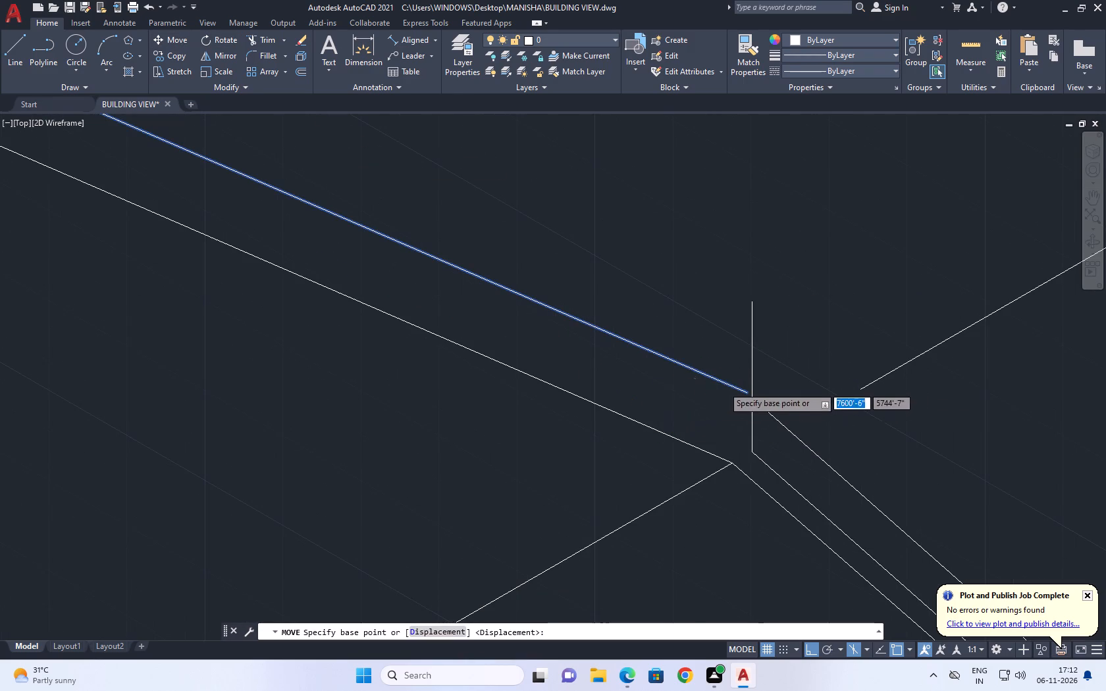
{"action": "scroll", "coordinate": [723, 386], "scroll_direction": "up", "scroll_amount": 2}
{"action": "left_click", "coordinate": [814, 417]}
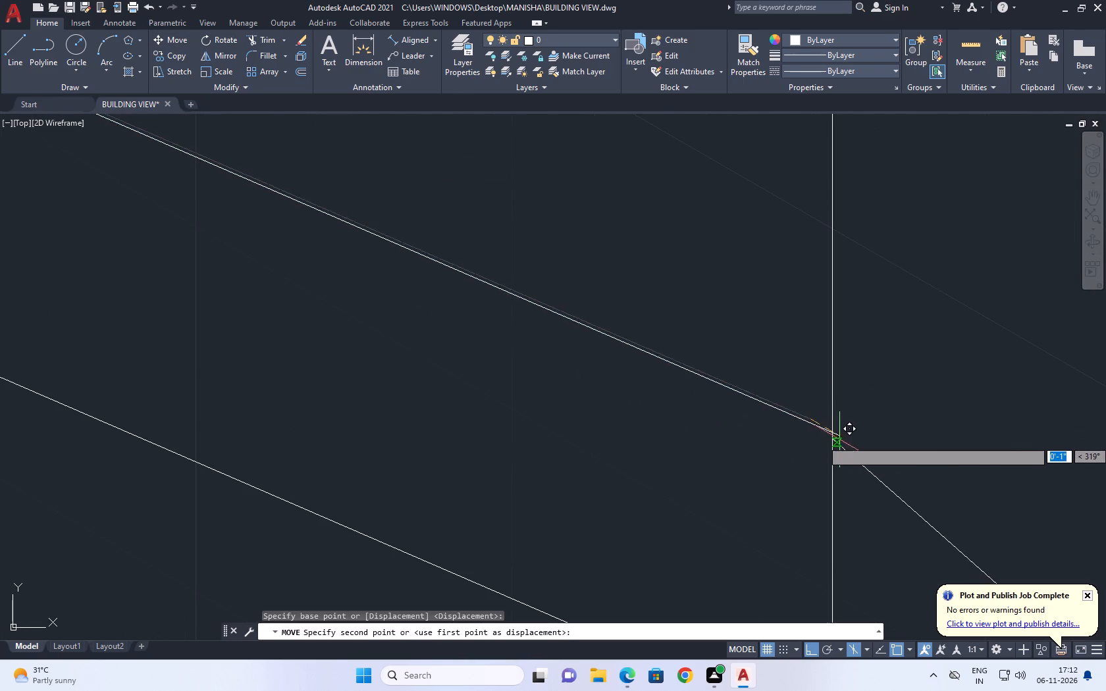
{"action": "left_click", "coordinate": [837, 446]}
{"action": "scroll", "coordinate": [869, 426], "scroll_direction": "down", "scroll_amount": 3}
{"action": "scroll", "coordinate": [862, 432], "scroll_direction": "up", "scroll_amount": 4}
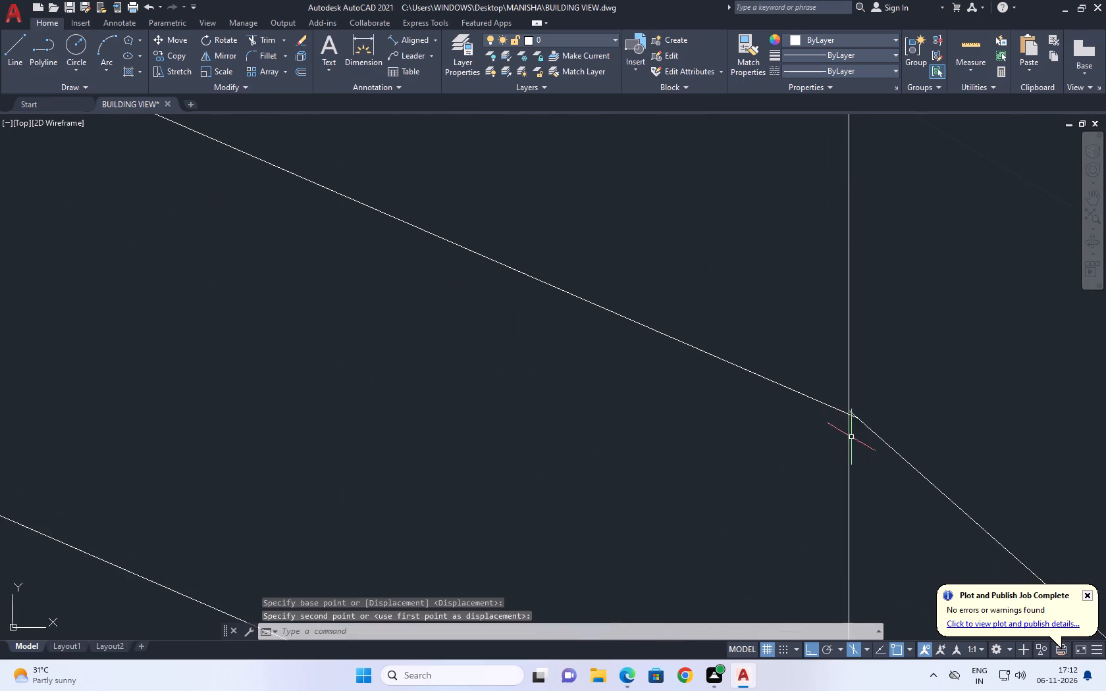
{"action": "scroll", "coordinate": [851, 437], "scroll_direction": "up", "scroll_amount": 5}
{"action": "left_click", "coordinate": [868, 456]}
{"action": "left_click", "coordinate": [877, 486]}
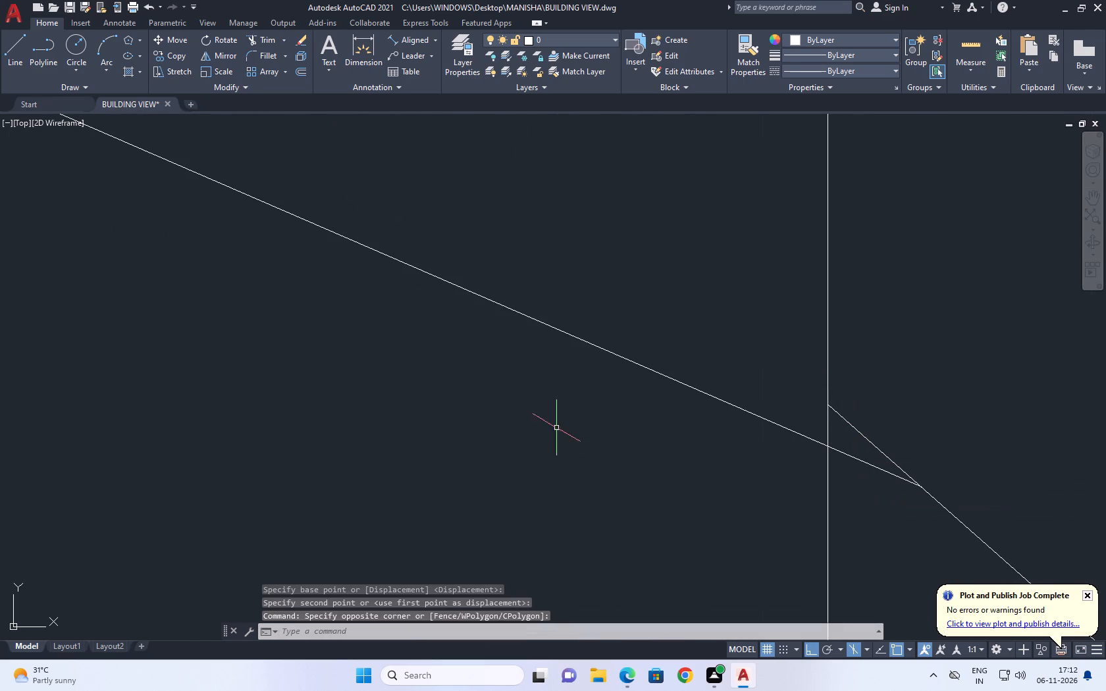
Move the far slope's copied sloping line so its lower end meets the upper gable line's end at the vertical.
{"action": "left_click", "coordinate": [664, 377]}
{"action": "left_click", "coordinate": [174, 39]}
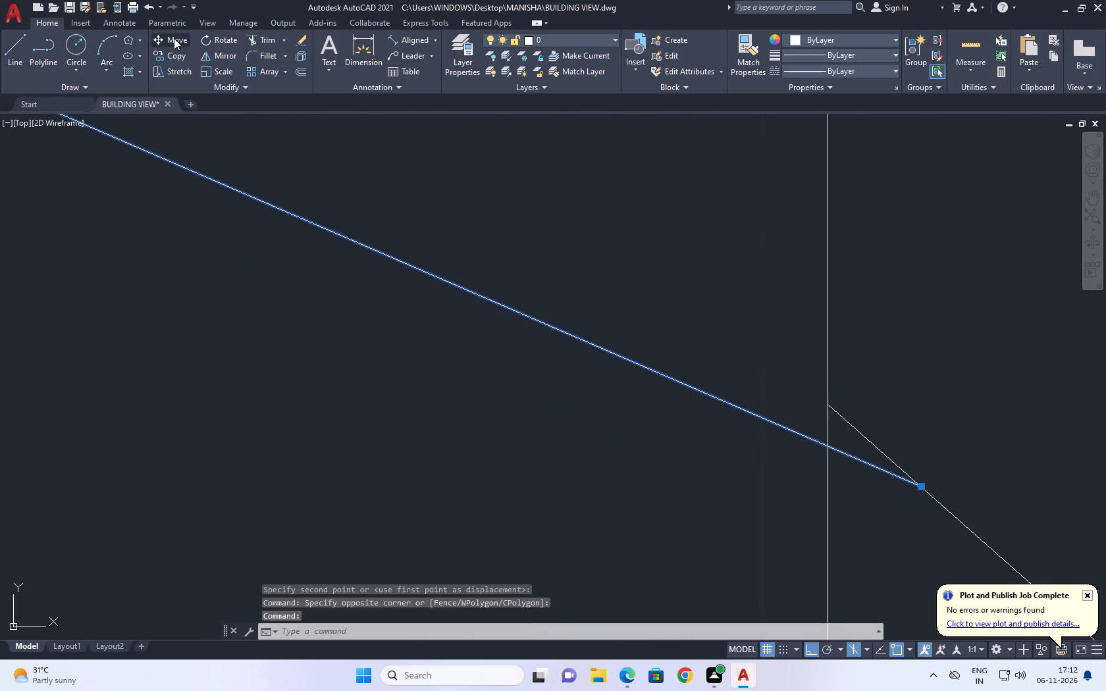
{"action": "left_click", "coordinate": [925, 487]}
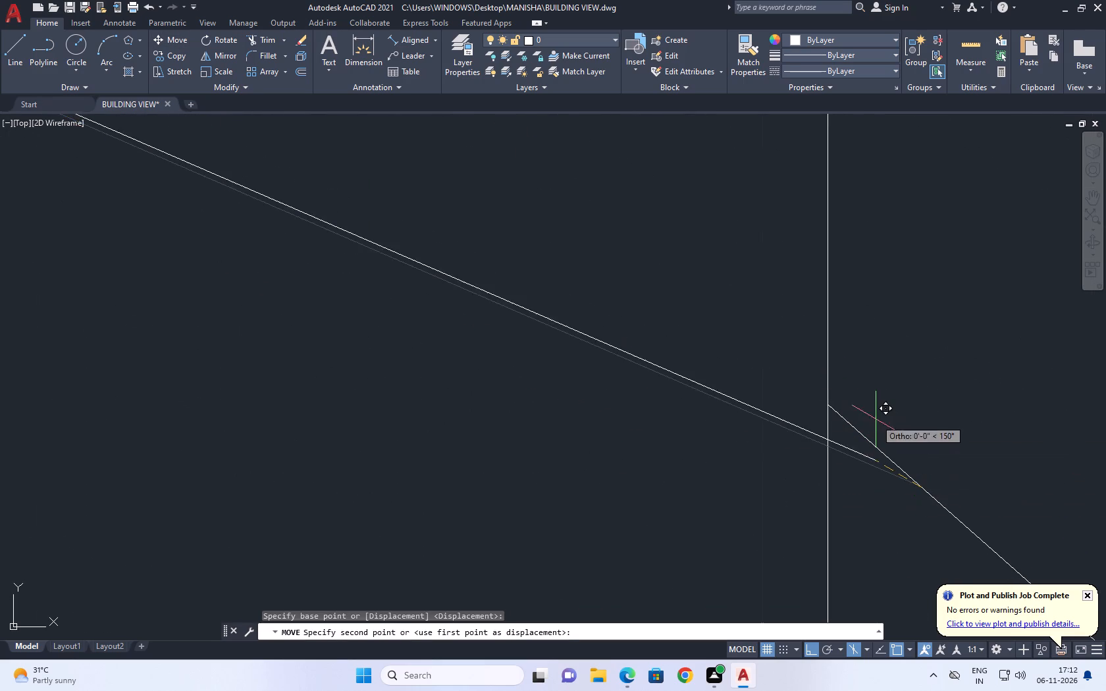
{"action": "left_click", "coordinate": [826, 405]}
Trim the moved sloping line's overhang beyond the roof's far eave edge.
{"action": "scroll", "coordinate": [891, 491], "scroll_direction": "down", "scroll_amount": 7}
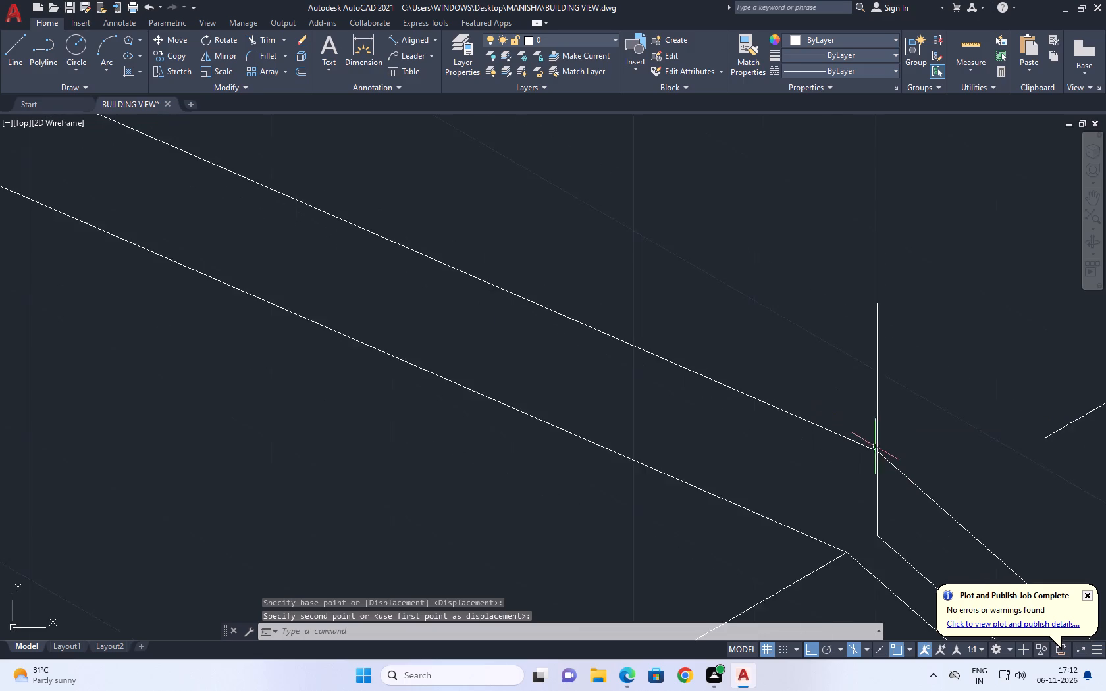
{"action": "scroll", "coordinate": [875, 446], "scroll_direction": "down", "scroll_amount": 5}
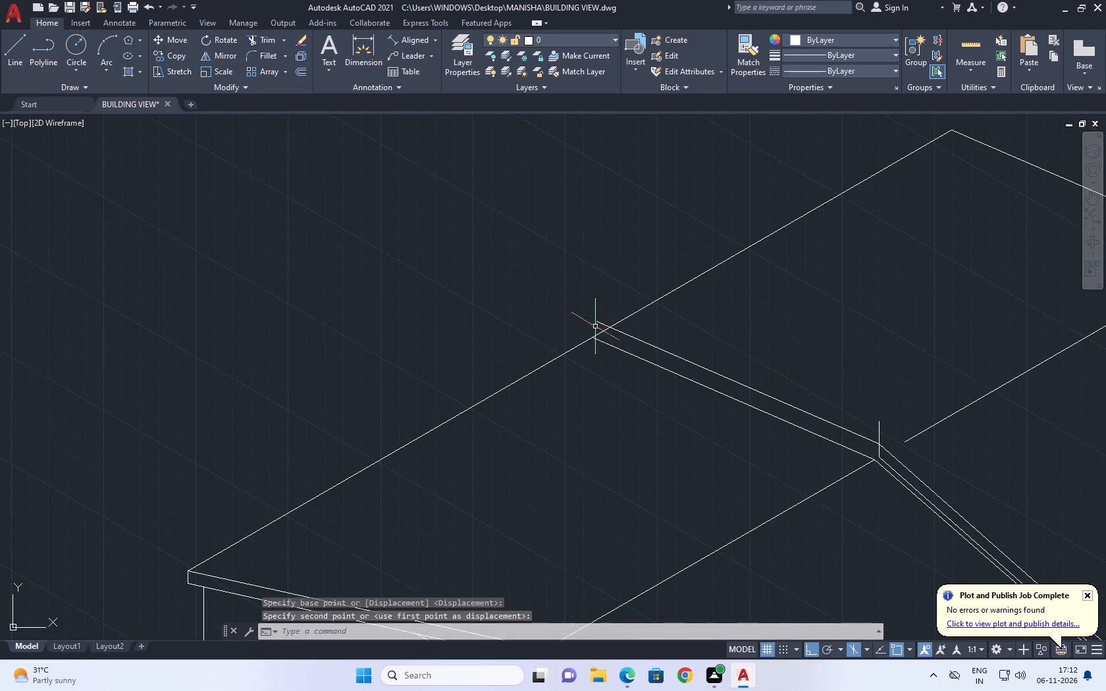
{"action": "left_click", "coordinate": [271, 35]}
{"action": "scroll", "coordinate": [597, 315], "scroll_direction": "up", "scroll_amount": 3}
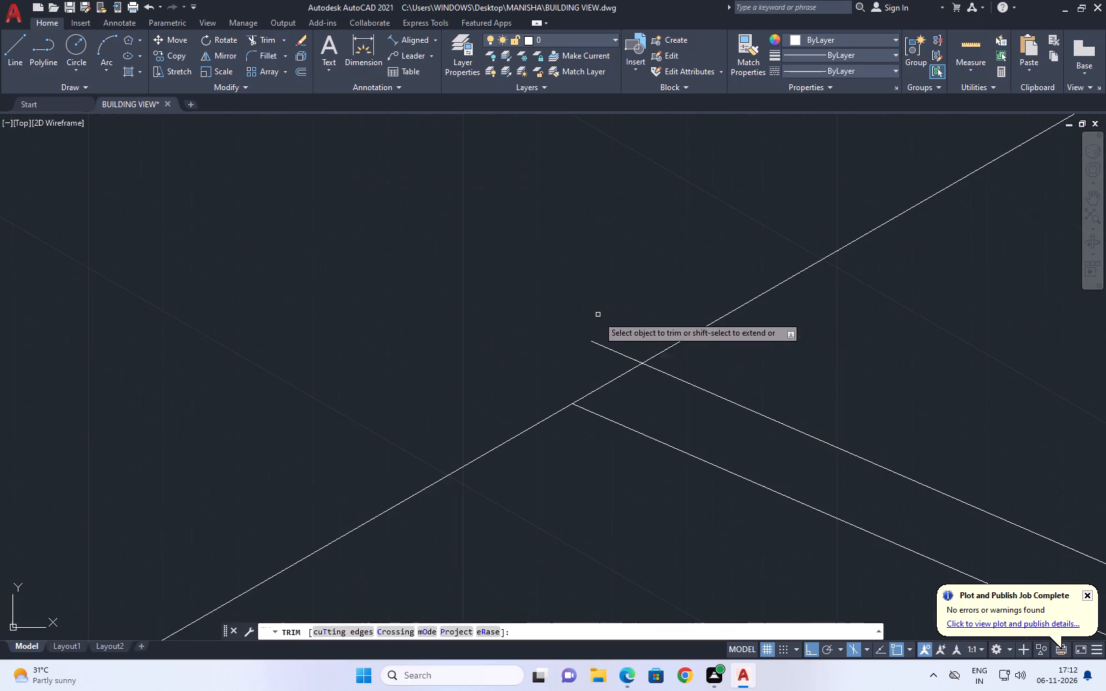
{"action": "left_click", "coordinate": [609, 347]}
{"action": "right_click", "coordinate": [578, 277]}
{"action": "left_click", "coordinate": [635, 300]}
Erase the vertical construction line at the gable ridge end.
{"action": "scroll", "coordinate": [586, 304], "scroll_direction": "down", "scroll_amount": 6}
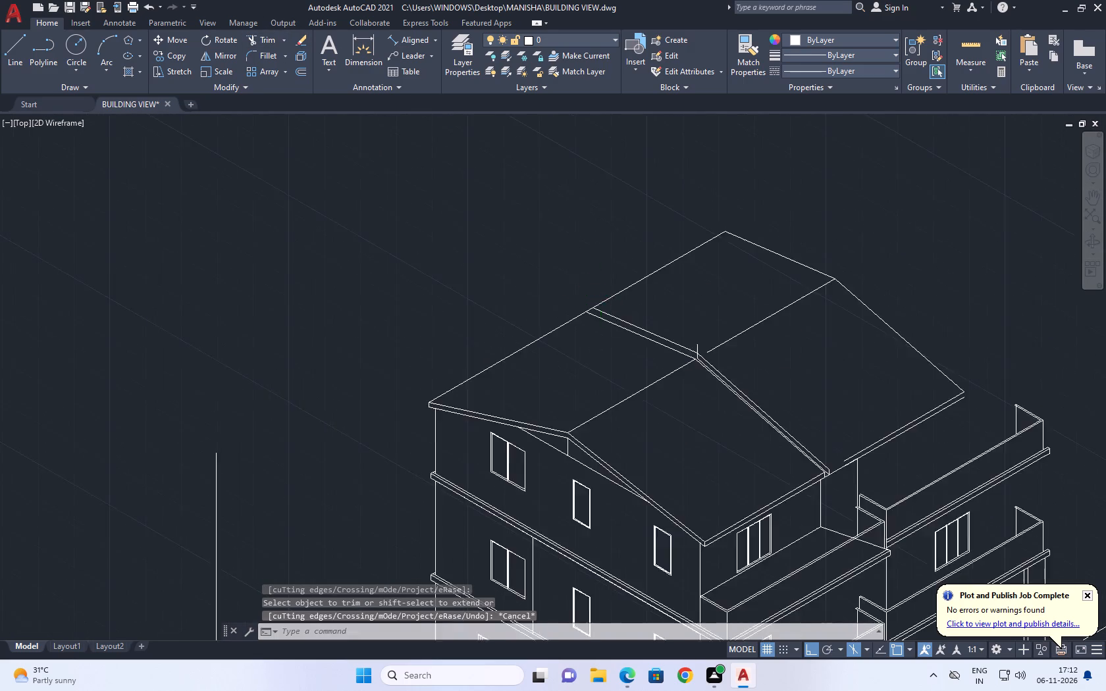
{"action": "scroll", "coordinate": [601, 296], "scroll_direction": "down", "scroll_amount": 1}
{"action": "scroll", "coordinate": [650, 324], "scroll_direction": "up", "scroll_amount": 5}
{"action": "left_click", "coordinate": [619, 276]}
{"action": "left_click", "coordinate": [614, 263]}
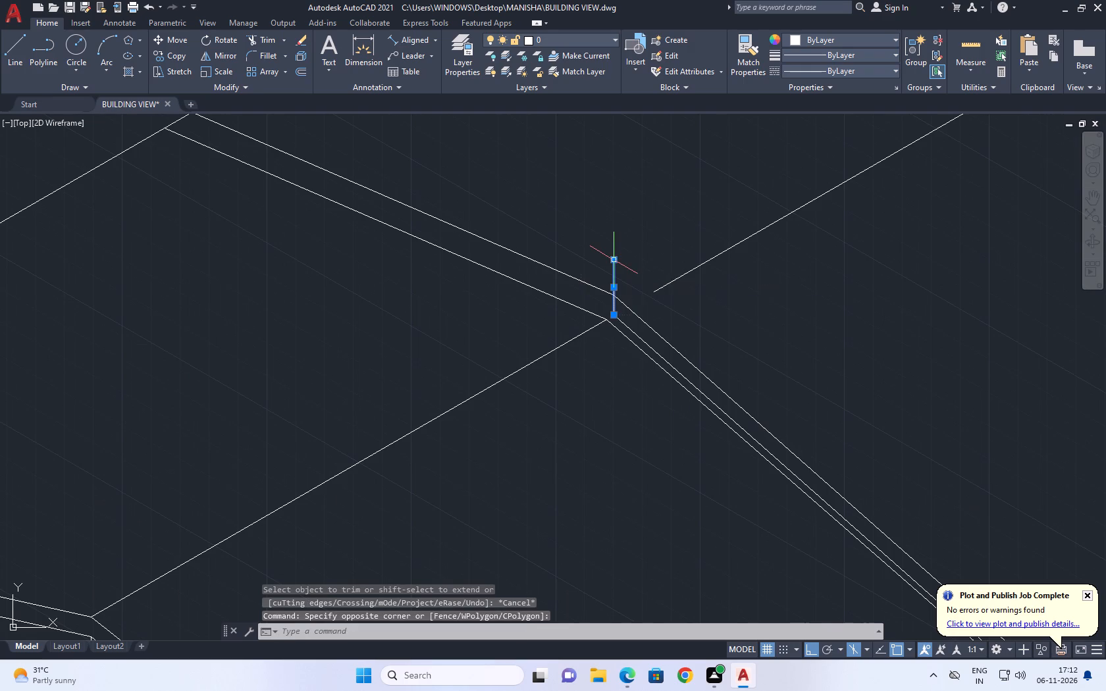
{"action": "middle_click_drag", "start_coordinate": [717, 303], "coordinate": [633, 352]}
{"action": "right_click", "coordinate": [635, 212]}
{"action": "left_click", "coordinate": [675, 296]}
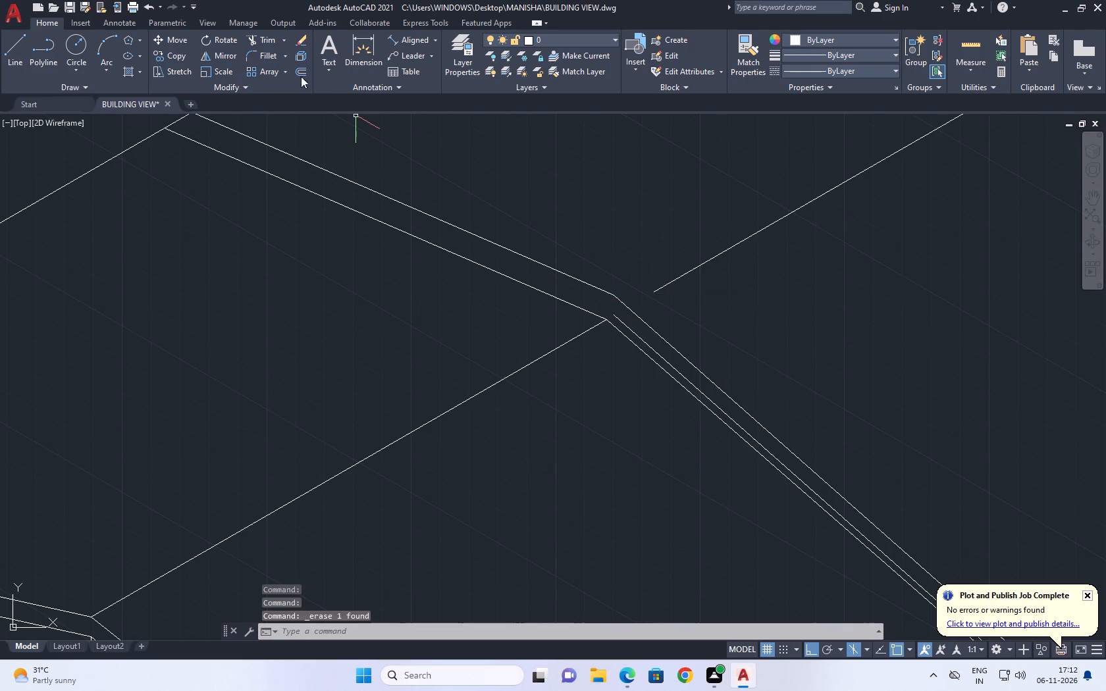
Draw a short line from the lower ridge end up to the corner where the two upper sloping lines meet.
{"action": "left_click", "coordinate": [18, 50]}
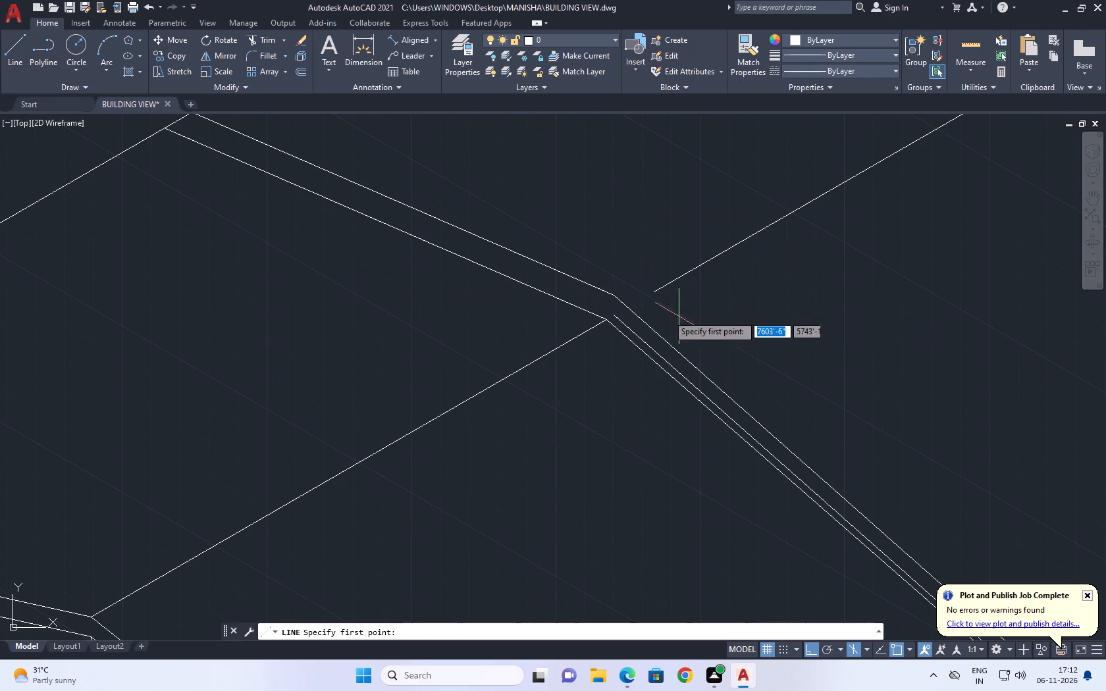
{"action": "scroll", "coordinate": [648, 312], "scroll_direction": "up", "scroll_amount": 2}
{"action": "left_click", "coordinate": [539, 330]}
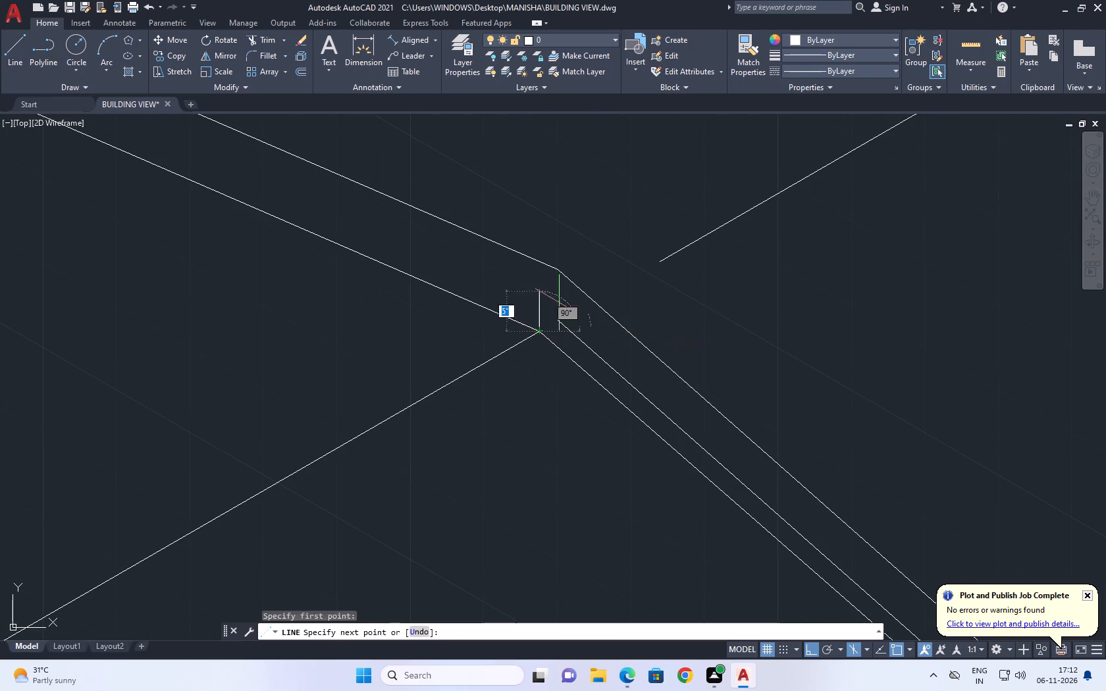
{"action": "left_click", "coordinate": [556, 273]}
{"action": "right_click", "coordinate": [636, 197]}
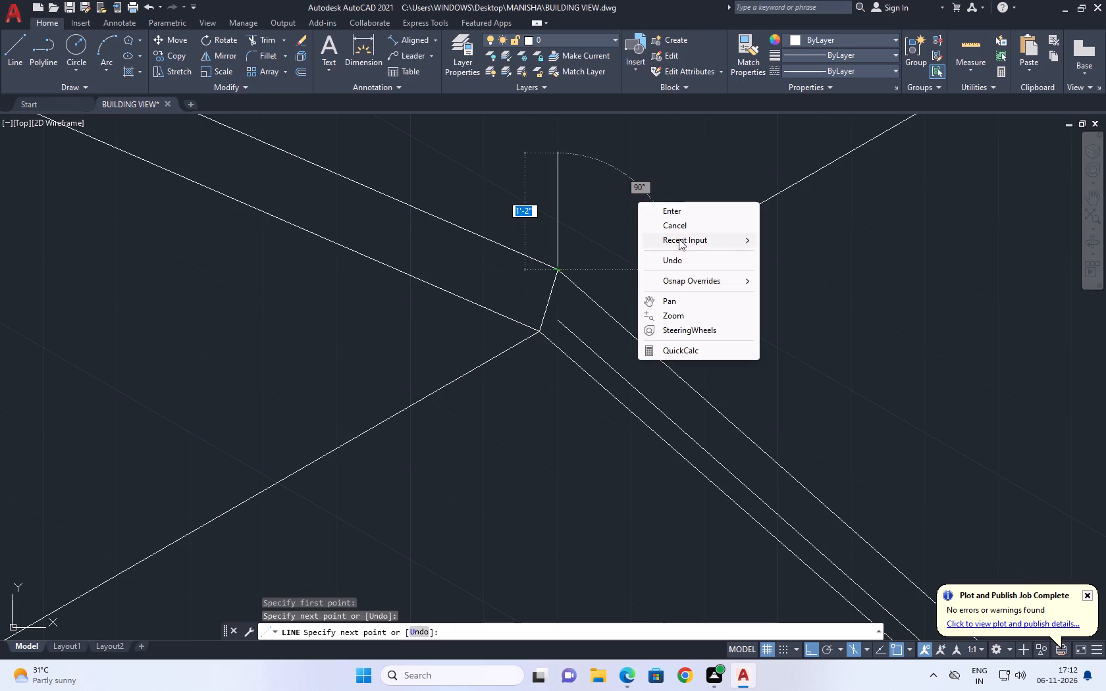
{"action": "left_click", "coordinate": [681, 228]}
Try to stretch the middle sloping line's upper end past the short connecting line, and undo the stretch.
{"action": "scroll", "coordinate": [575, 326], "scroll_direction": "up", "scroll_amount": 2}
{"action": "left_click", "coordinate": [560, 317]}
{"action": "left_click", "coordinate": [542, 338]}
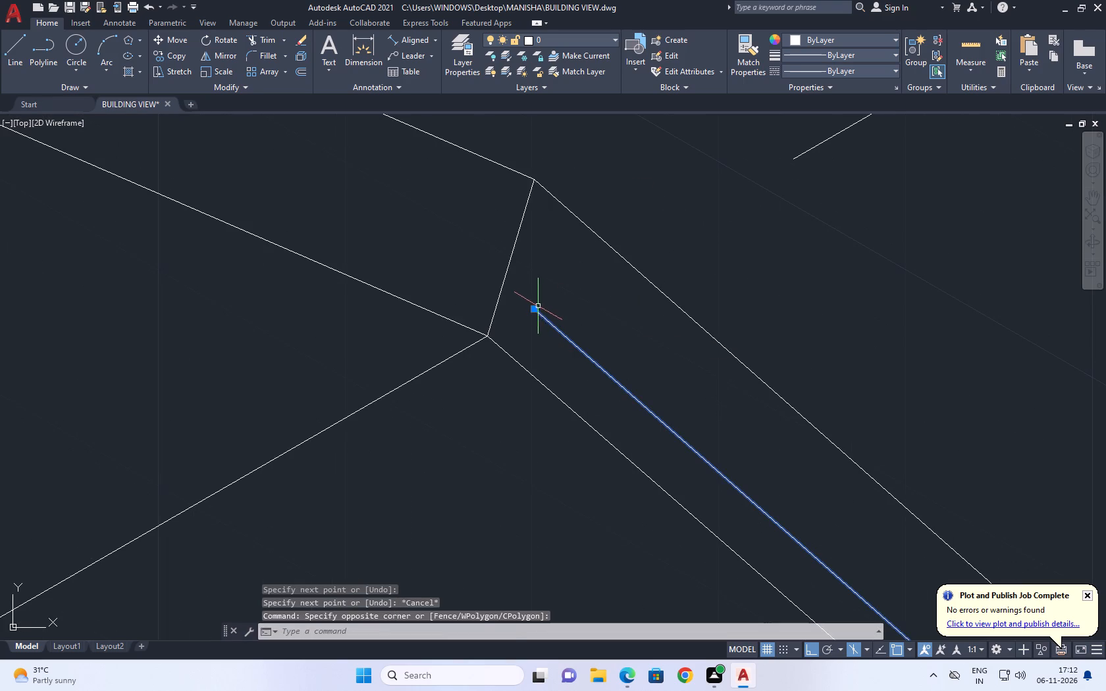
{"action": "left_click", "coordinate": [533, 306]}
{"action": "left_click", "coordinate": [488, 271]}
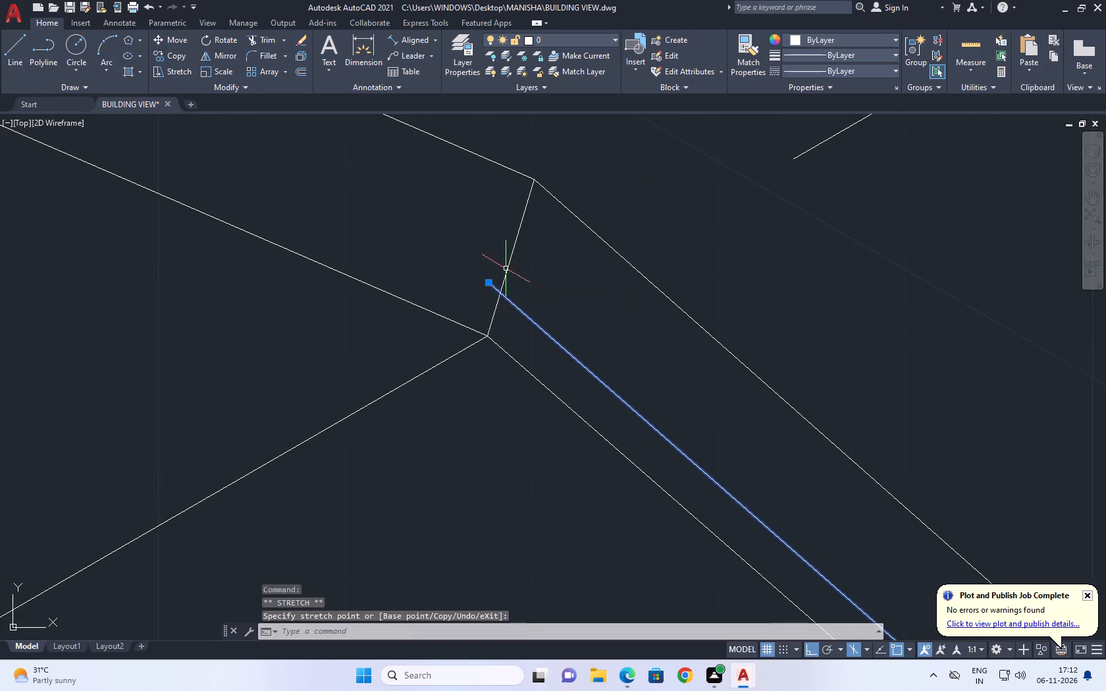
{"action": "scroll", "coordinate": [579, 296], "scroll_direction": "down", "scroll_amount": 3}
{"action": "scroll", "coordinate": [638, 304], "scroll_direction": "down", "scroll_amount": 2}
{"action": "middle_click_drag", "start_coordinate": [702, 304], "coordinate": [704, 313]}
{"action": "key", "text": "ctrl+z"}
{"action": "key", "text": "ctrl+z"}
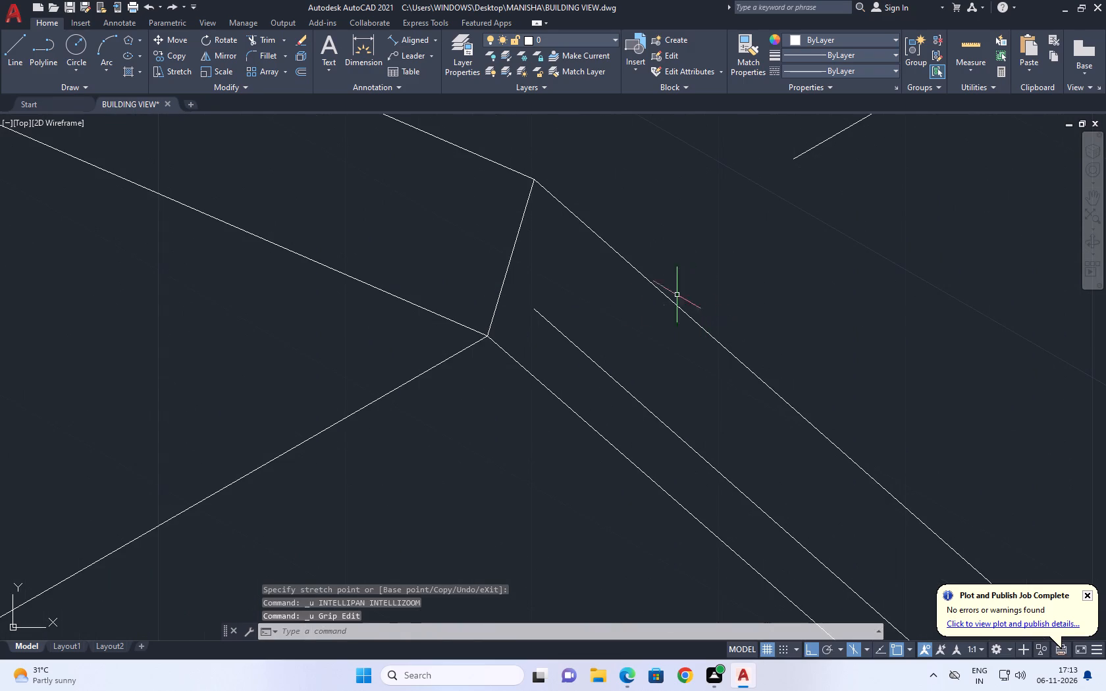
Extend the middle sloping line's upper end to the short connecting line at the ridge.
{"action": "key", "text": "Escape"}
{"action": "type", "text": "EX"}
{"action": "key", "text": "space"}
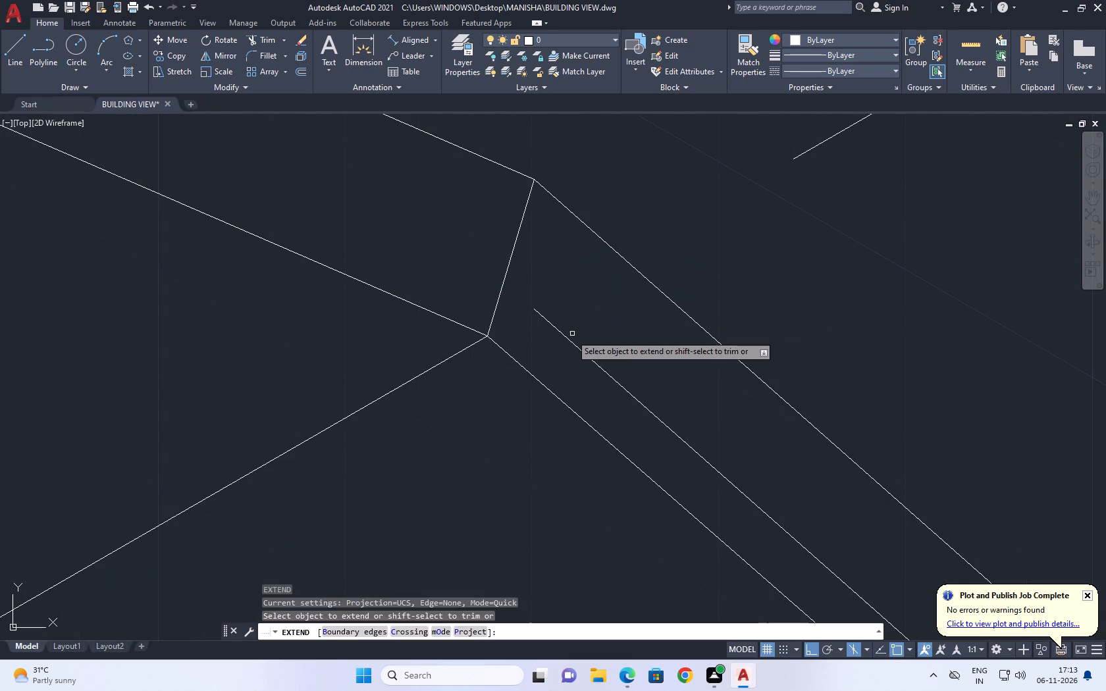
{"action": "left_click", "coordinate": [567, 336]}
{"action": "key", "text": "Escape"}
Extend the main roof's ridge line to the gable's upper sloping line.
{"action": "scroll", "coordinate": [616, 302], "scroll_direction": "down", "scroll_amount": 6}
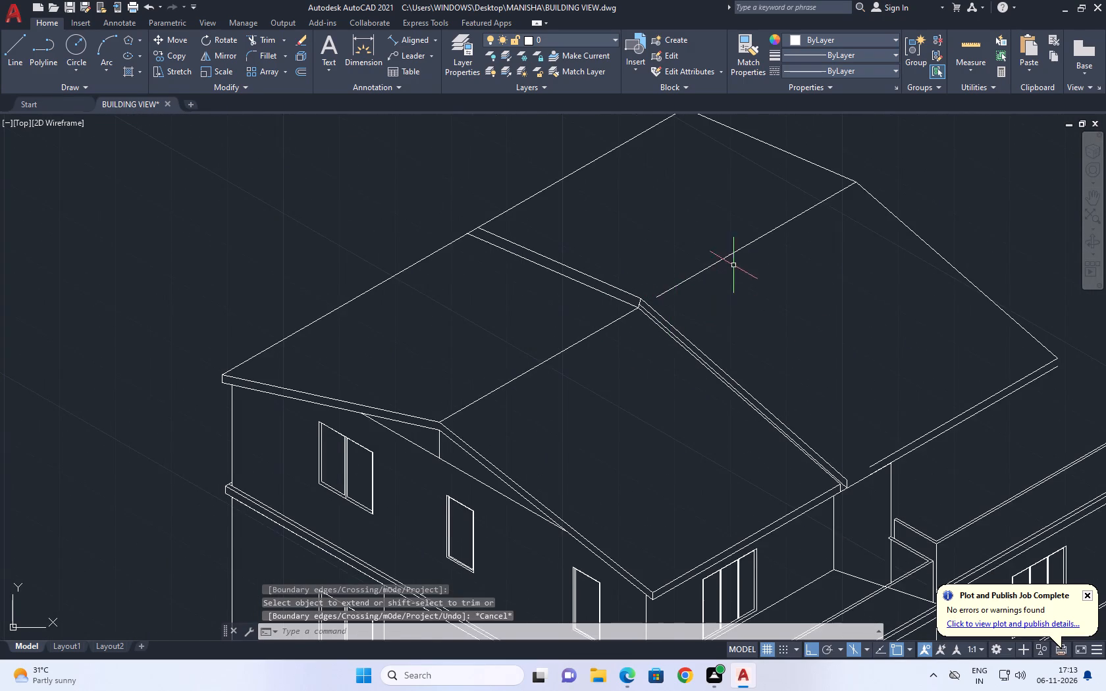
{"action": "middle_click_drag", "start_coordinate": [736, 273], "coordinate": [739, 314]}
{"action": "type", "text": "EX"}
{"action": "key", "text": "space"}
{"action": "left_click", "coordinate": [670, 316]}
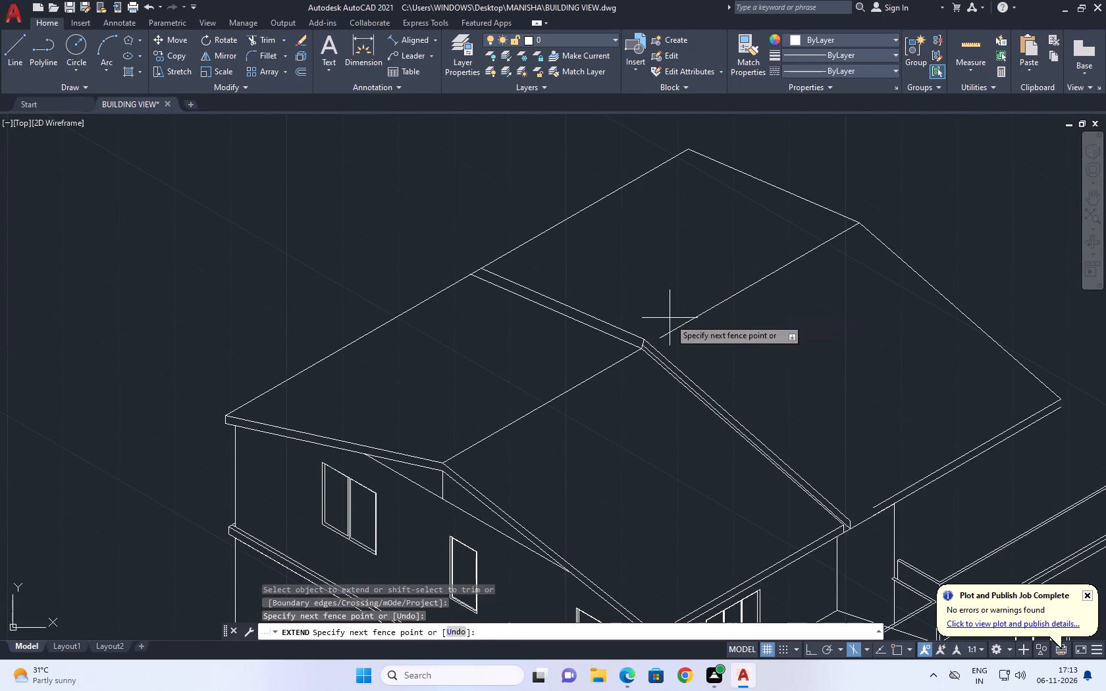
{"action": "left_click", "coordinate": [691, 343]}
{"action": "key", "text": "Escape"}
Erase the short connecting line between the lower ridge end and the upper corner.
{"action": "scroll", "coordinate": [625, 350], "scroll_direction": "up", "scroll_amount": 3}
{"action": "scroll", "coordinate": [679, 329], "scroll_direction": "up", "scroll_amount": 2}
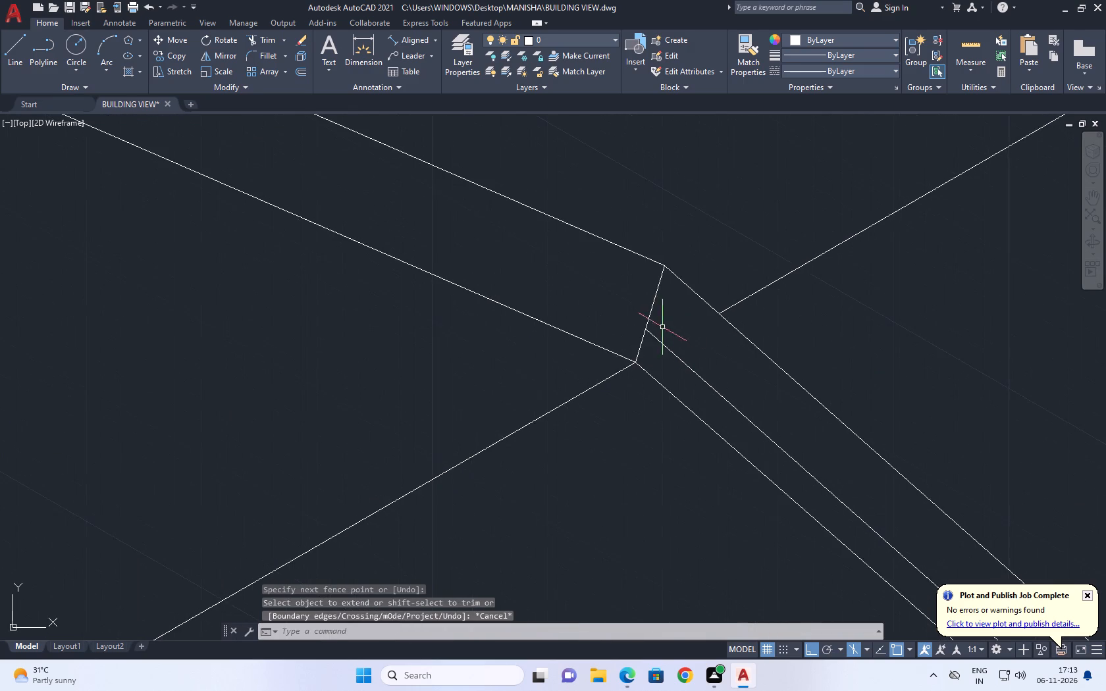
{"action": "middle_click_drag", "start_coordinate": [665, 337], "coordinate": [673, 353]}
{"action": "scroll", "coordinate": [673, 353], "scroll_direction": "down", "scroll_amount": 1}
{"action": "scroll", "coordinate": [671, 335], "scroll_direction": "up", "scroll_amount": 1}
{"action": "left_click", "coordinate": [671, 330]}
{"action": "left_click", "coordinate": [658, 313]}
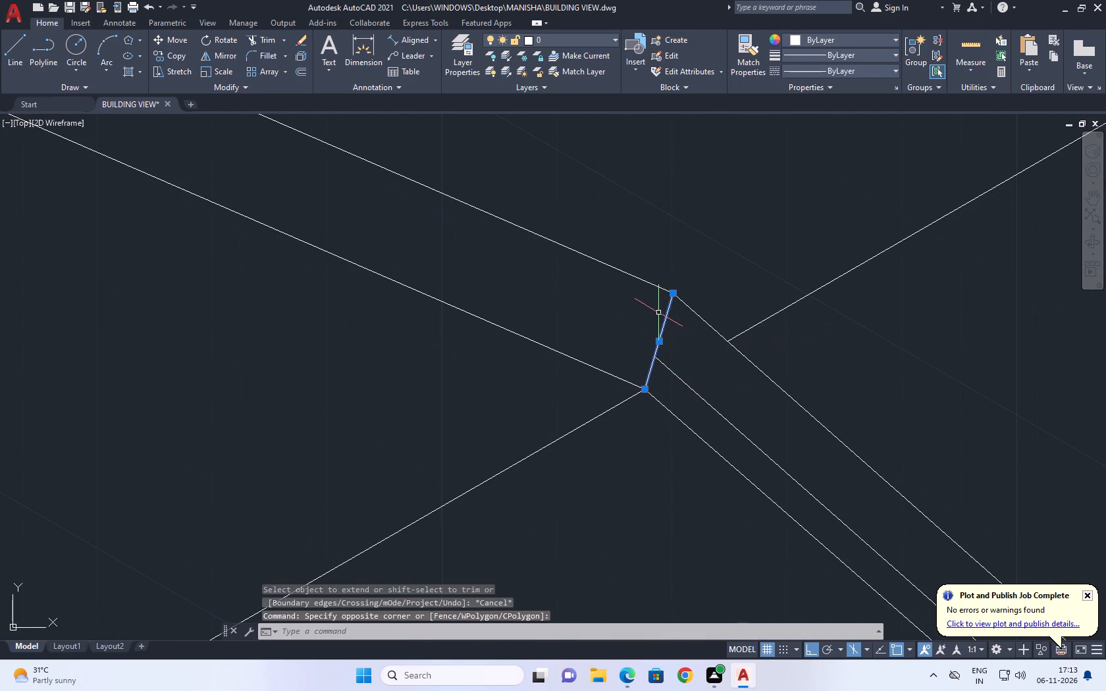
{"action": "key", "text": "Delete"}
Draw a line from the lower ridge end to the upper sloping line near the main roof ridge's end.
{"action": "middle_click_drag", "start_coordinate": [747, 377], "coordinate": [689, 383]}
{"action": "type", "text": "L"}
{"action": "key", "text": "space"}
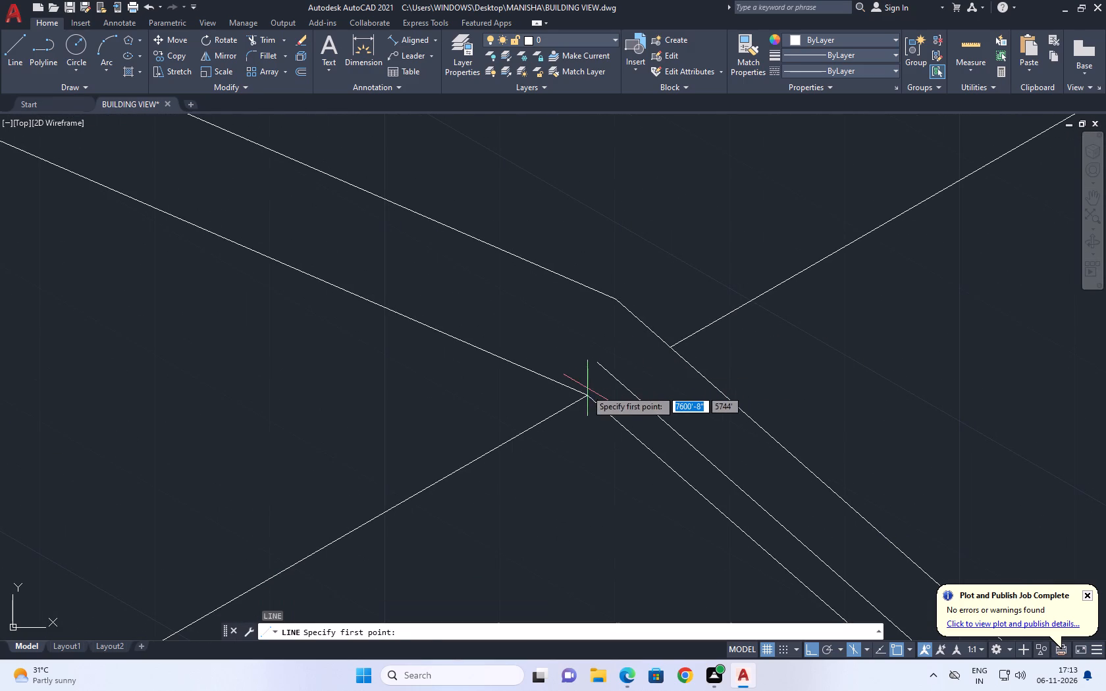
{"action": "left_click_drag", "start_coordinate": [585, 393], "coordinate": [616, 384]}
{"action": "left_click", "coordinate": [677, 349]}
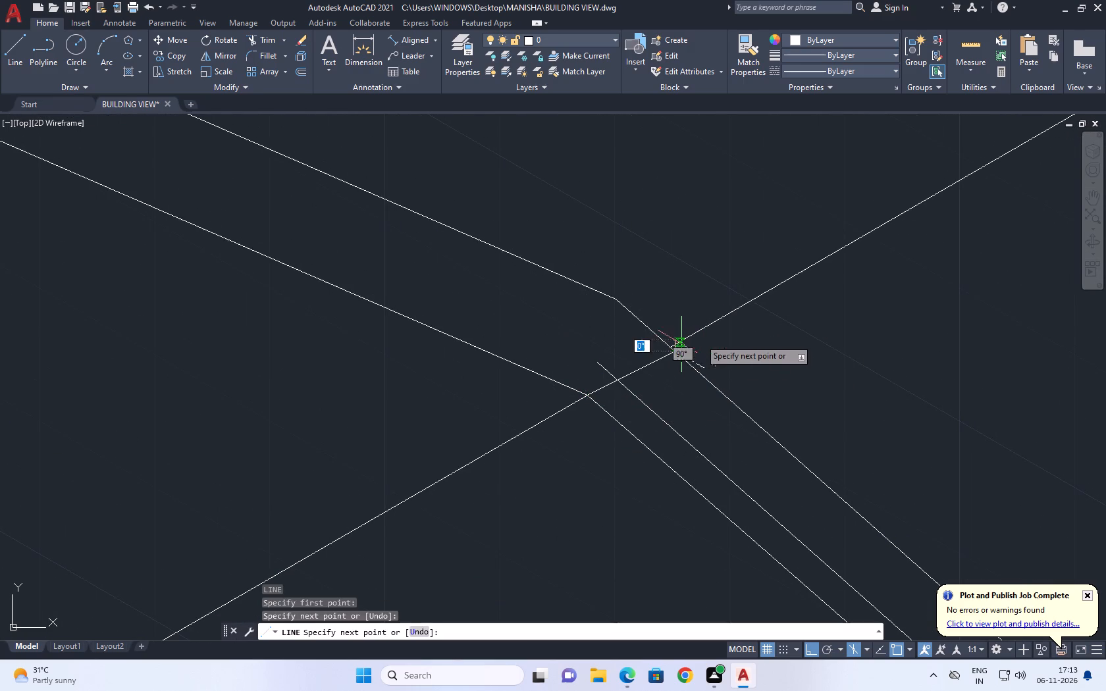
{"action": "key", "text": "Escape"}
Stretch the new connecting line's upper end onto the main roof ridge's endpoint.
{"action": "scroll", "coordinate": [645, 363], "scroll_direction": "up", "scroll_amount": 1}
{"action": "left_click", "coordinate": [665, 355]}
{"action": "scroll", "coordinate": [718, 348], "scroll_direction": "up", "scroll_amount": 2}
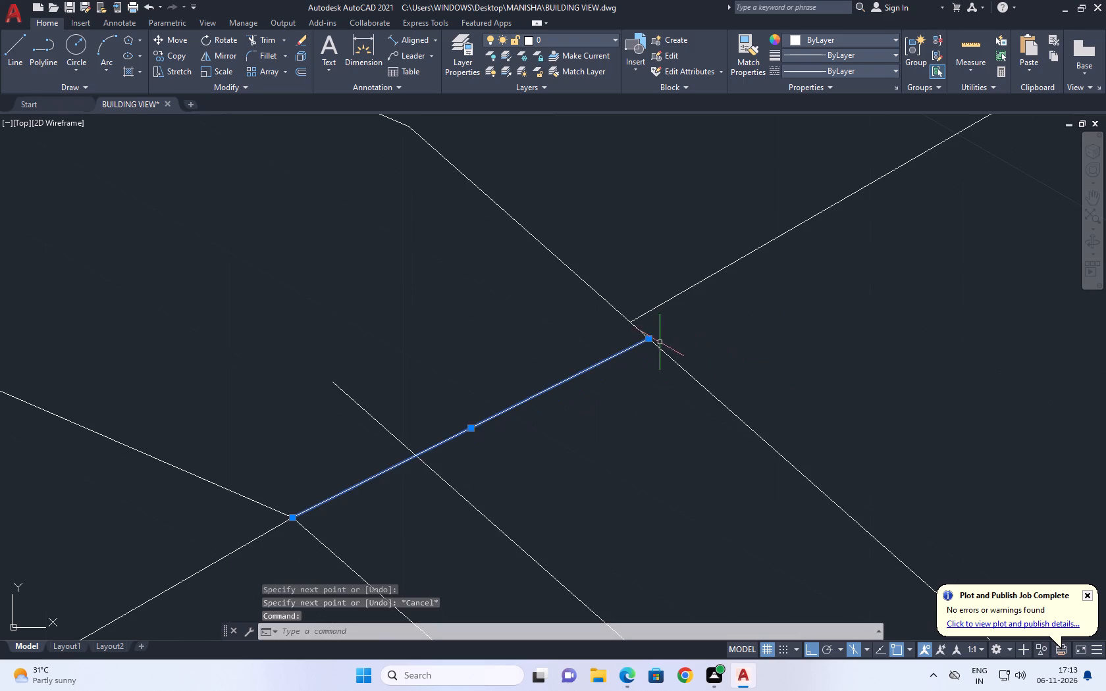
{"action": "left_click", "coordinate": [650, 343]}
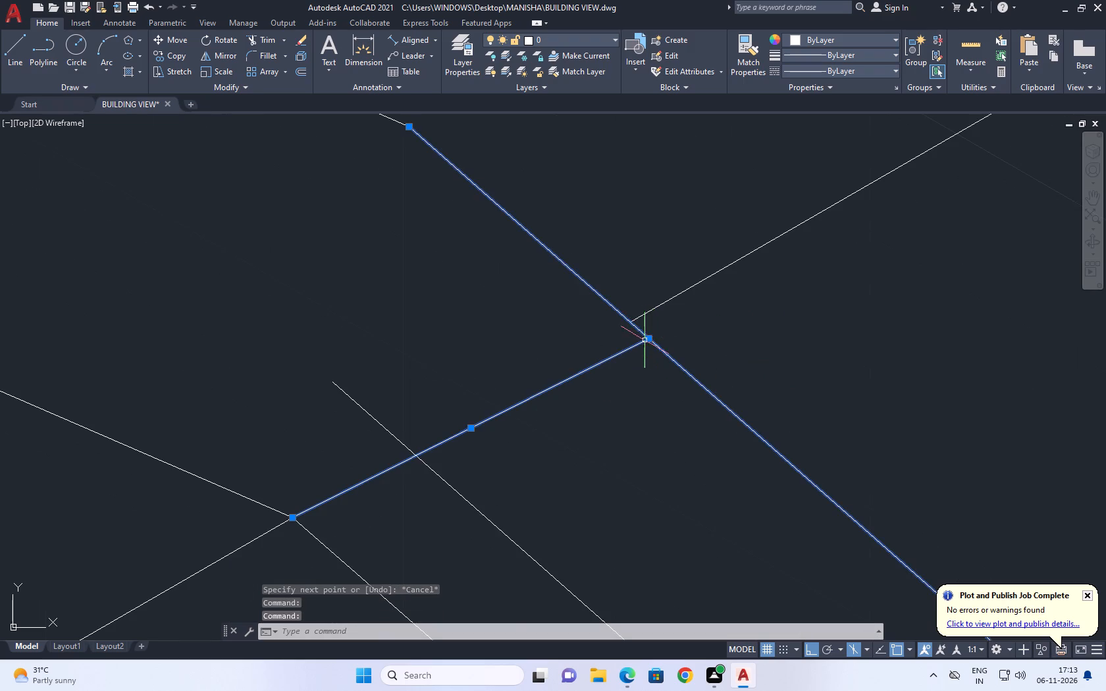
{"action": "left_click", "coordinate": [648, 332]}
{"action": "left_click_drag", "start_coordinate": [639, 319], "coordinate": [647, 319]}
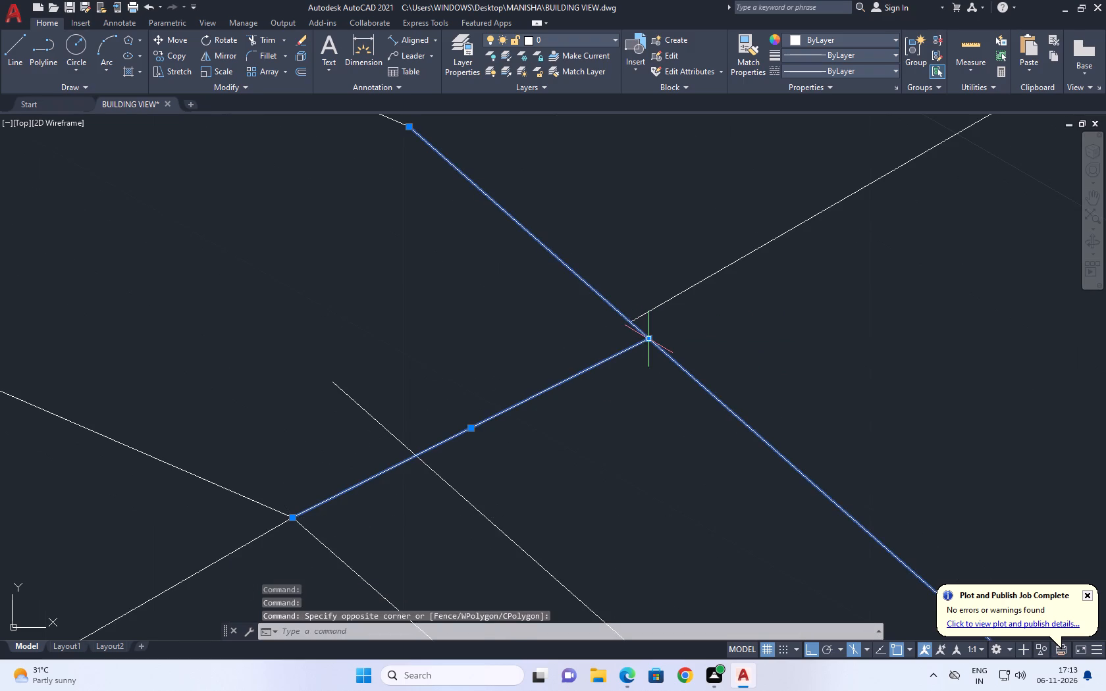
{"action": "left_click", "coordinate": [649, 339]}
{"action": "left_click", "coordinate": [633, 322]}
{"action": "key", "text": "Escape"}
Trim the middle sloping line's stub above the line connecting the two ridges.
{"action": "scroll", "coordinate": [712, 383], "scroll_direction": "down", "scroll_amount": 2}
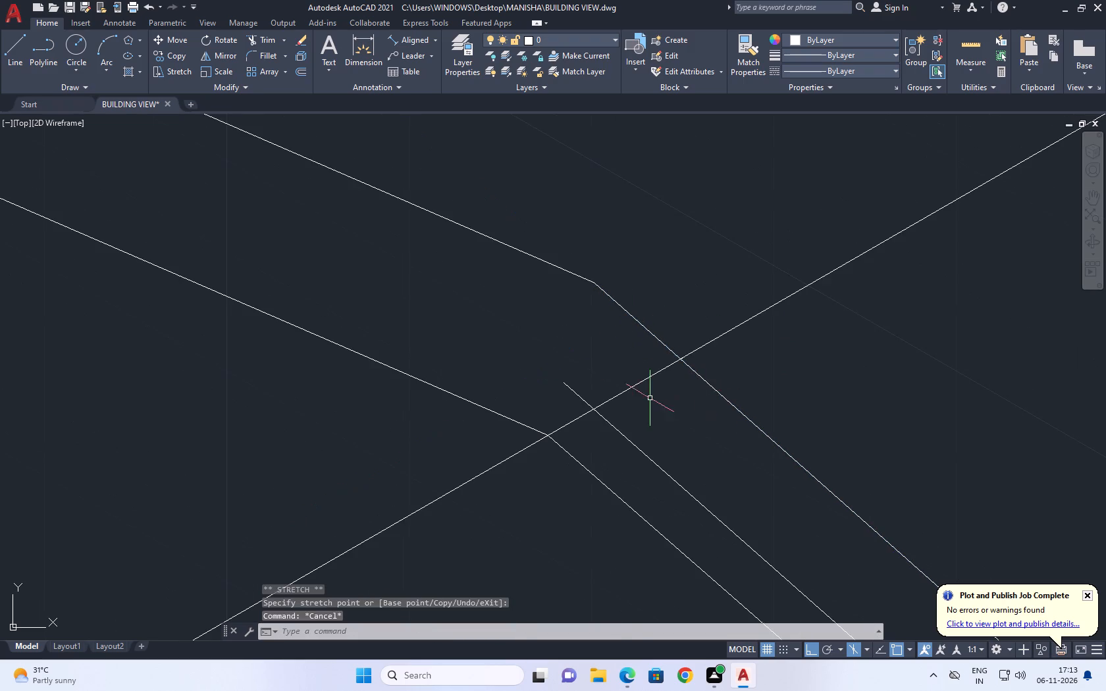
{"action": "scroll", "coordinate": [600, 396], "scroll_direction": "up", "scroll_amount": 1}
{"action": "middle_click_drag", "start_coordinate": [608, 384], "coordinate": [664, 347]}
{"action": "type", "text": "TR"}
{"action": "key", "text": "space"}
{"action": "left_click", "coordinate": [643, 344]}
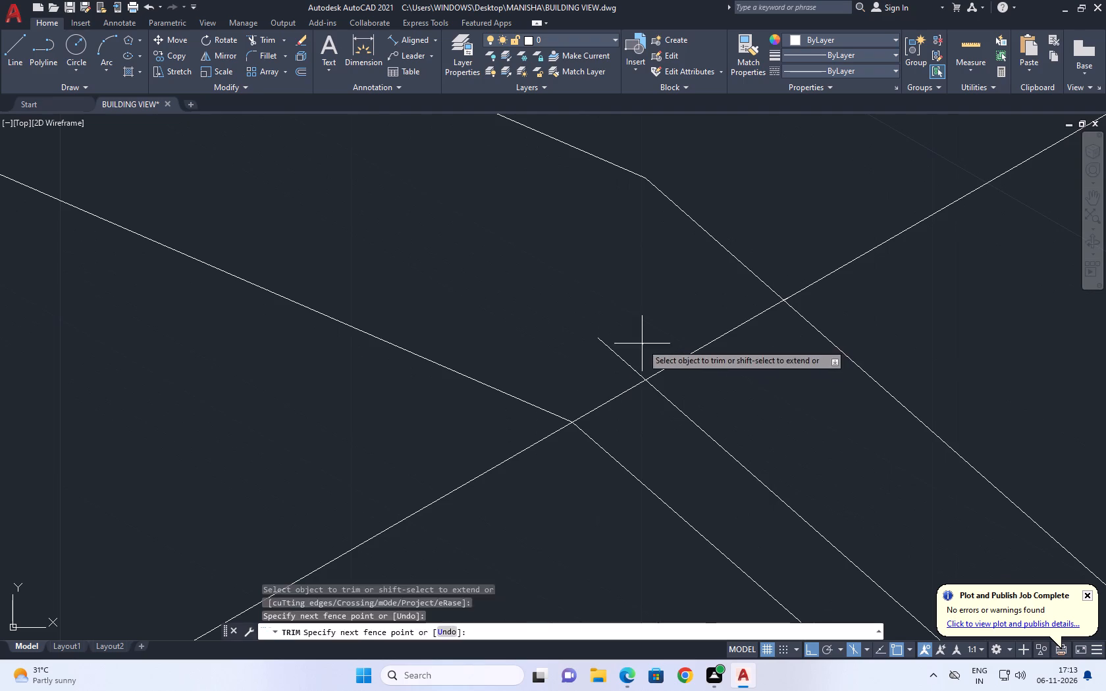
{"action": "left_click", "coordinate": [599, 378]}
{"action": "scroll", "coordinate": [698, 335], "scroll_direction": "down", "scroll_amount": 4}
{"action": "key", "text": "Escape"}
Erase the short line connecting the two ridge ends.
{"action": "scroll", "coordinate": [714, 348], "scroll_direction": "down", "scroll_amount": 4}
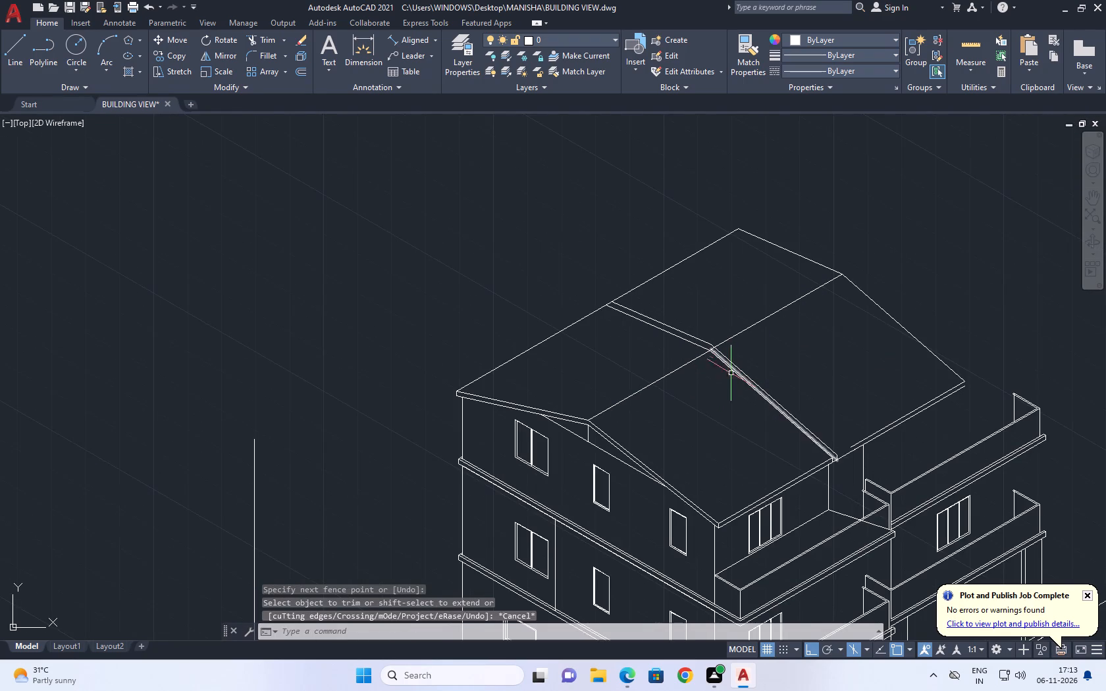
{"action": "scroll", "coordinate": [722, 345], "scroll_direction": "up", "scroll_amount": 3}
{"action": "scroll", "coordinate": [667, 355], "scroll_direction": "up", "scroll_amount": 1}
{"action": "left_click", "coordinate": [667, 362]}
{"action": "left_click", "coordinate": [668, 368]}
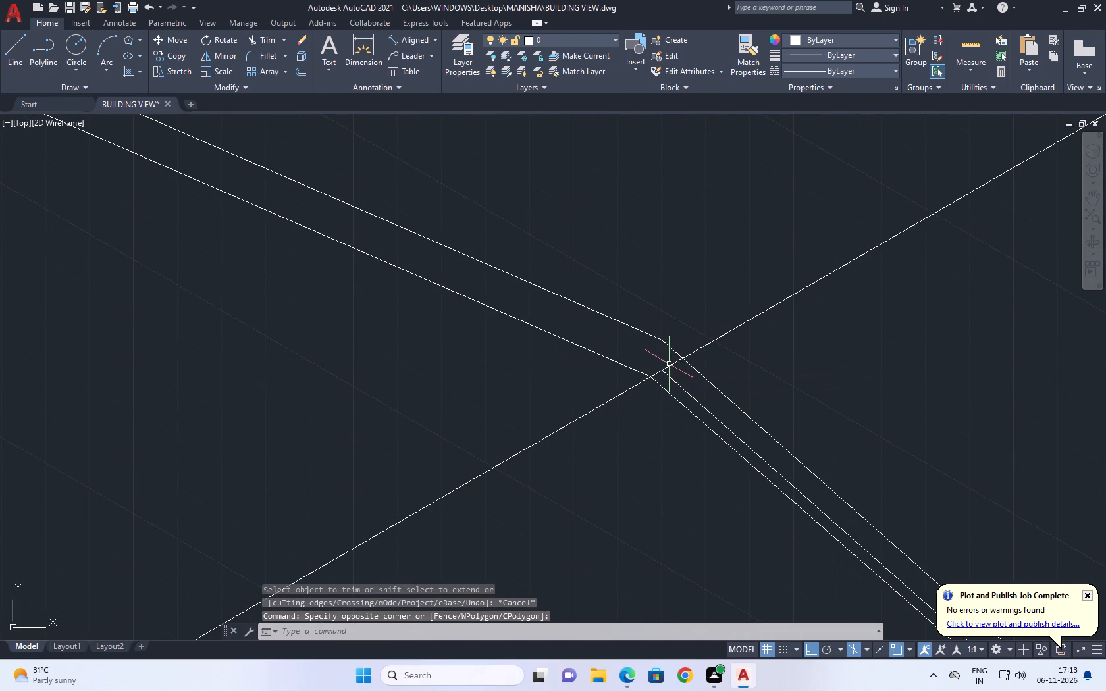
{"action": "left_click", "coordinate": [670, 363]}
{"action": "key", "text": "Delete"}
Erase the middle one of the three parallel sloping lines on the near slope.
{"action": "scroll", "coordinate": [680, 353], "scroll_direction": "up", "scroll_amount": 1}
{"action": "scroll", "coordinate": [690, 356], "scroll_direction": "down", "scroll_amount": 6}
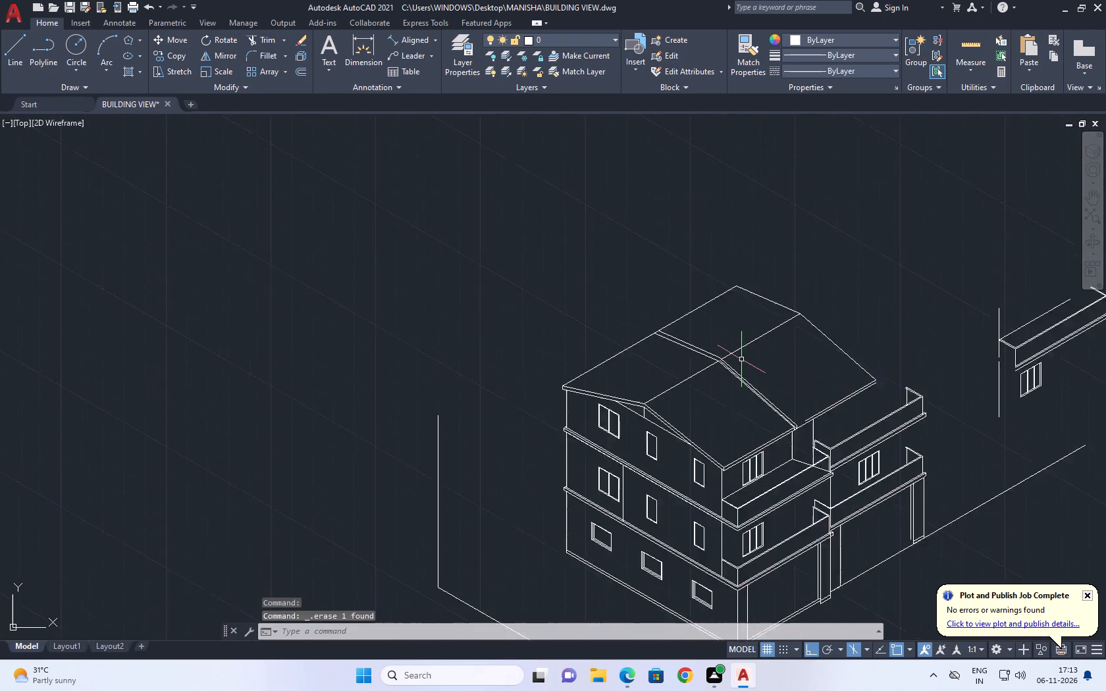
{"action": "scroll", "coordinate": [742, 359], "scroll_direction": "down", "scroll_amount": 1}
{"action": "middle_click_drag", "start_coordinate": [747, 369], "coordinate": [775, 370]}
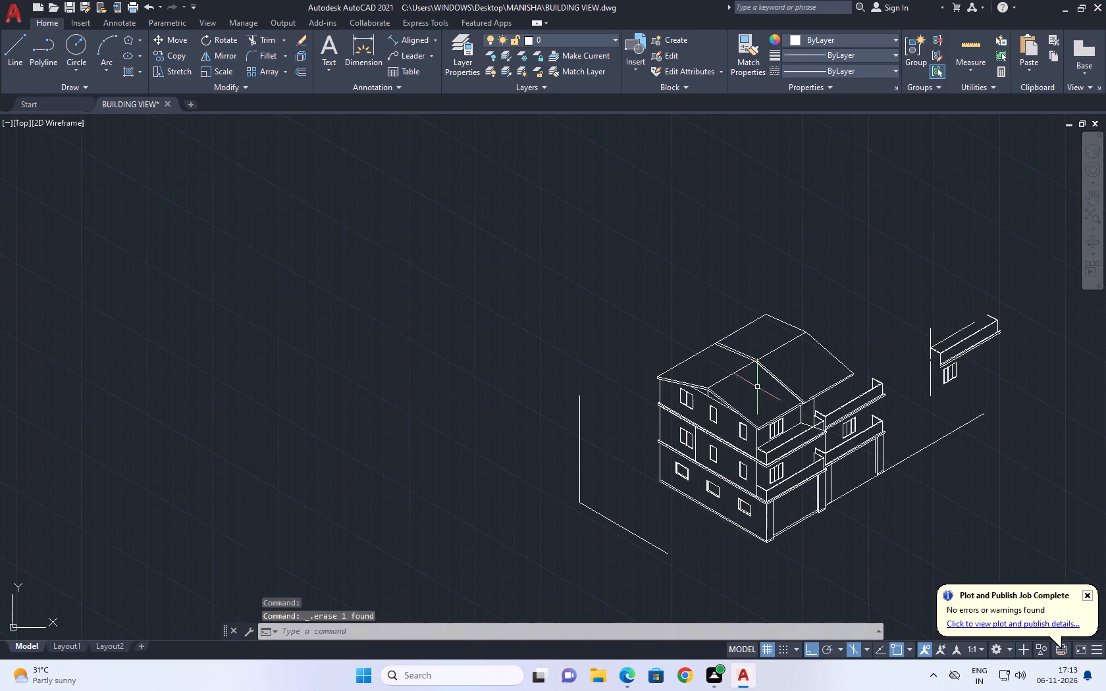
{"action": "scroll", "coordinate": [757, 386], "scroll_direction": "up", "scroll_amount": 6}
{"action": "middle_click_drag", "start_coordinate": [801, 365], "coordinate": [674, 374]}
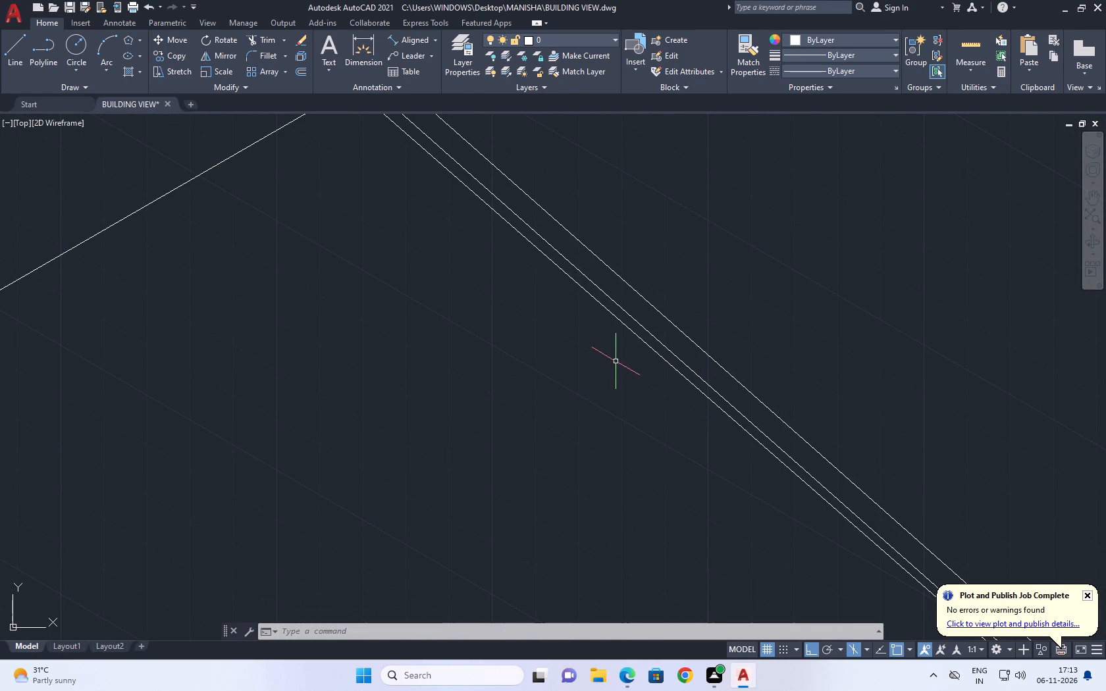
{"action": "left_click", "coordinate": [662, 340]}
{"action": "left_click", "coordinate": [659, 346]}
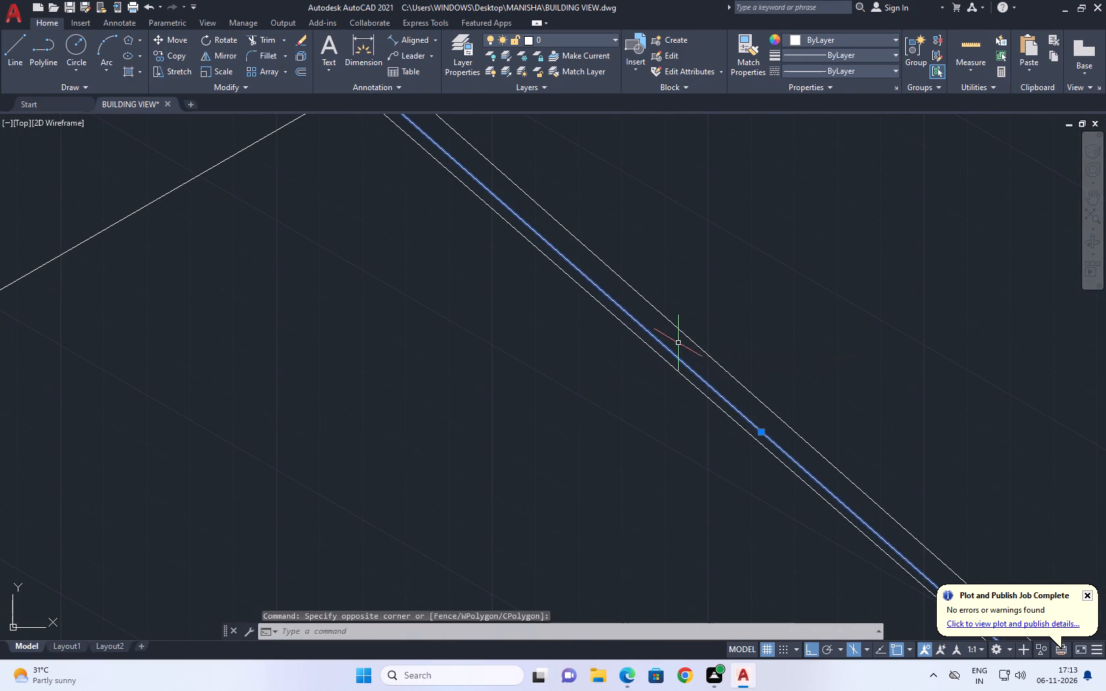
{"action": "key", "text": "Delete"}
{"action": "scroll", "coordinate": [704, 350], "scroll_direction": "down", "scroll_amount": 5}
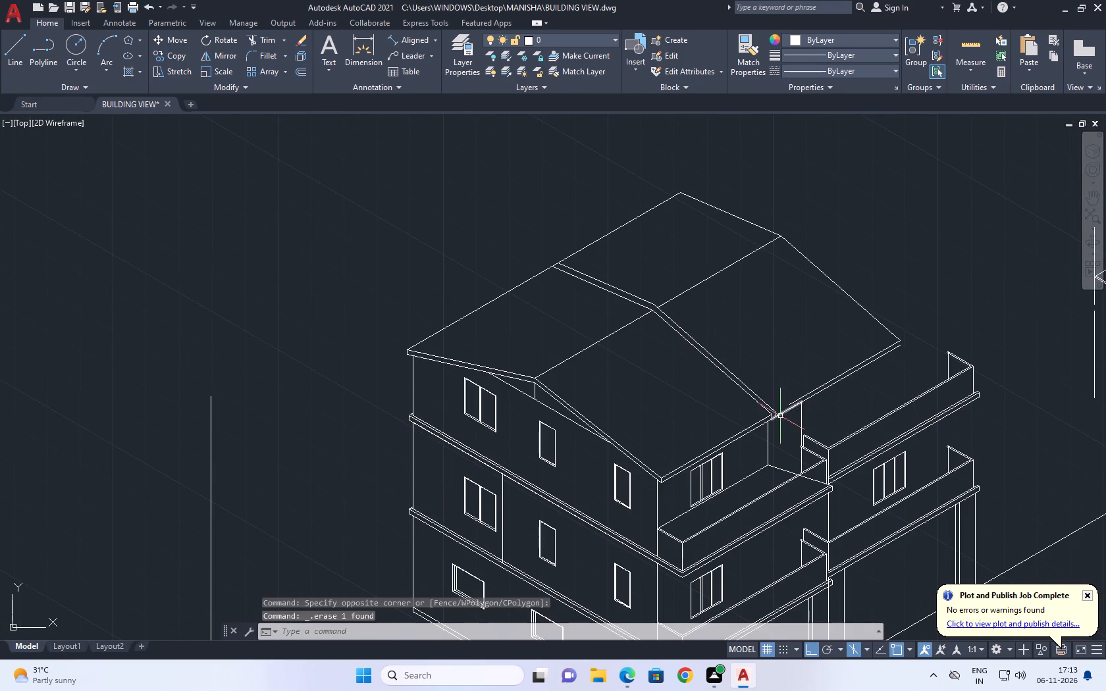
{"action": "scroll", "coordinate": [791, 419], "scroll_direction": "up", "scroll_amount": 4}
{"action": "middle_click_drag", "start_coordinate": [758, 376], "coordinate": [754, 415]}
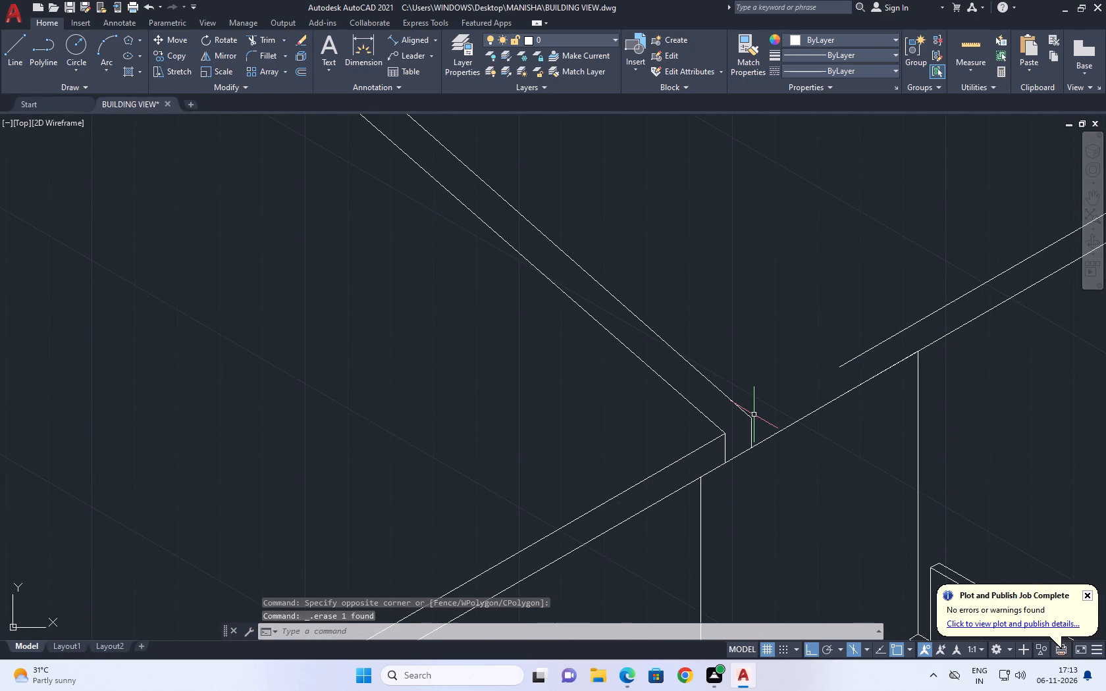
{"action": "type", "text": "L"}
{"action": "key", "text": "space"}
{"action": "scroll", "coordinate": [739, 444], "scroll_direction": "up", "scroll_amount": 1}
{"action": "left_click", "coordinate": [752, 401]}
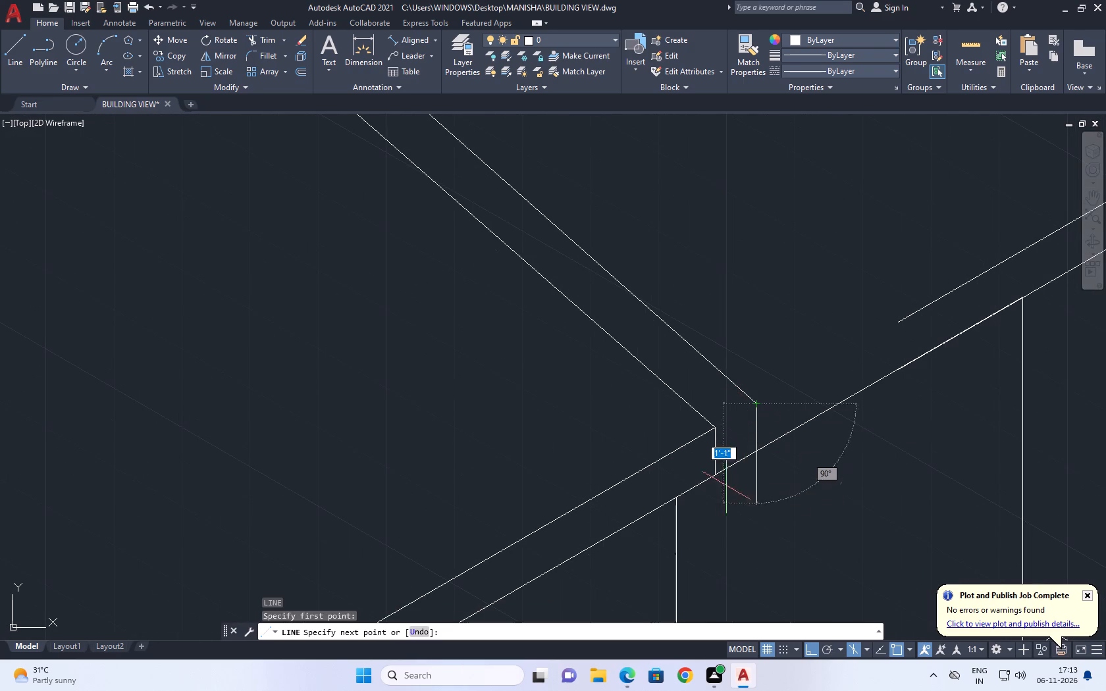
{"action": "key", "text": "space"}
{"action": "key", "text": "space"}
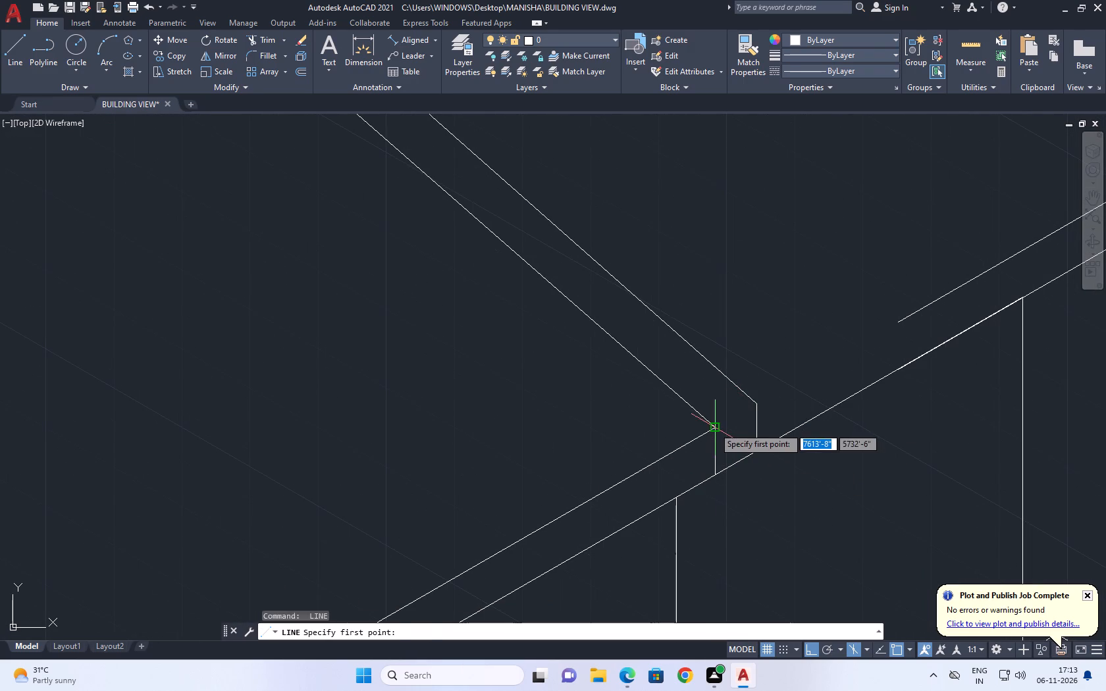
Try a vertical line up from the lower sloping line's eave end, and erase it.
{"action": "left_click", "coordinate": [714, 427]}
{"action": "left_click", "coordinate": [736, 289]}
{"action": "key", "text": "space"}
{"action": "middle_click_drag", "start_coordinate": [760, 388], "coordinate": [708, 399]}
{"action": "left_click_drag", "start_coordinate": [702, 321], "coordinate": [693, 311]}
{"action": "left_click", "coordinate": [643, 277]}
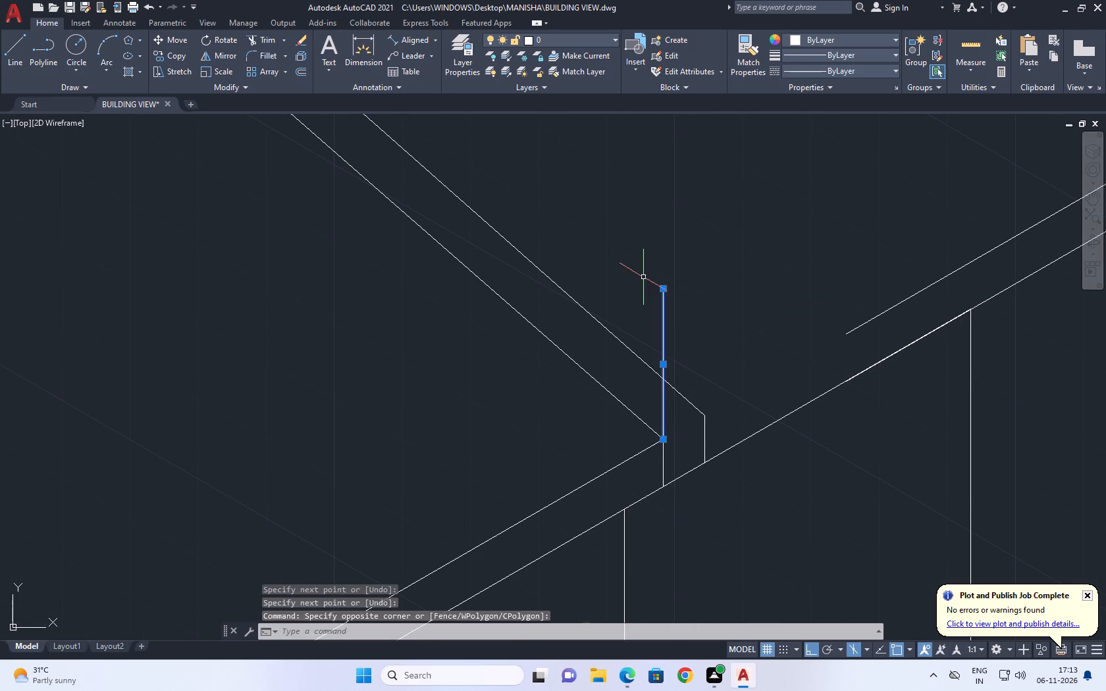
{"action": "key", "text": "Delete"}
Draw a vertical line crossing the eave just beyond the lower ends of the two parallel sloping lines.
{"action": "middle_click_drag", "start_coordinate": [661, 488], "coordinate": [756, 341]}
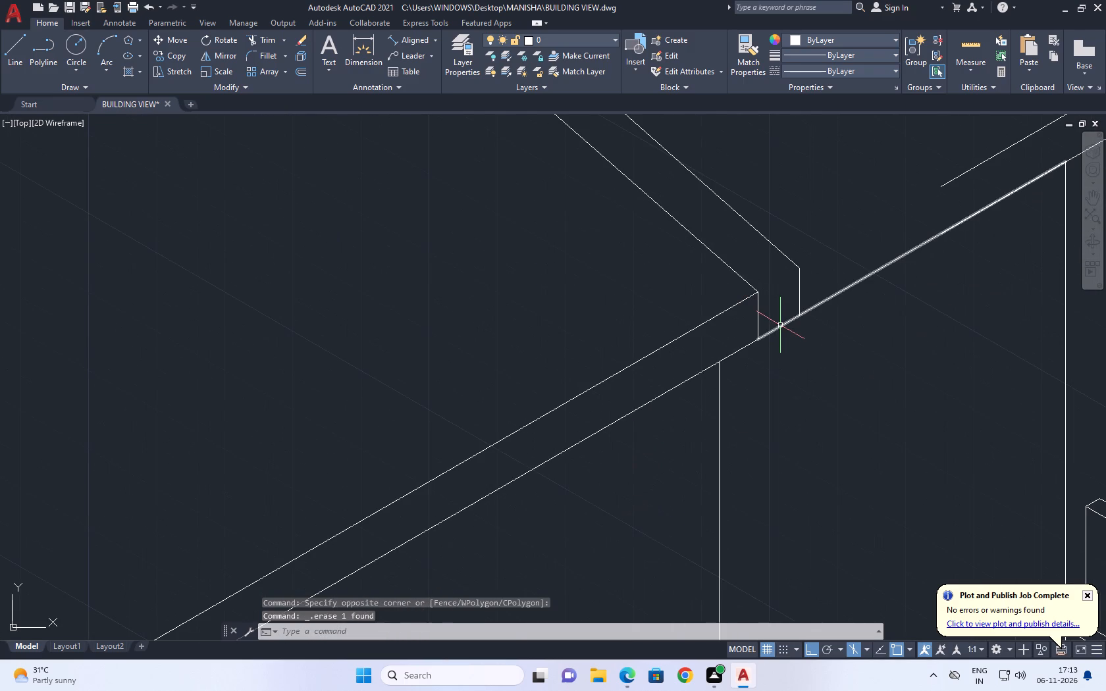
{"action": "type", "text": "L"}
{"action": "key", "text": "space"}
{"action": "left_click_drag", "start_coordinate": [812, 372], "coordinate": [804, 394]}
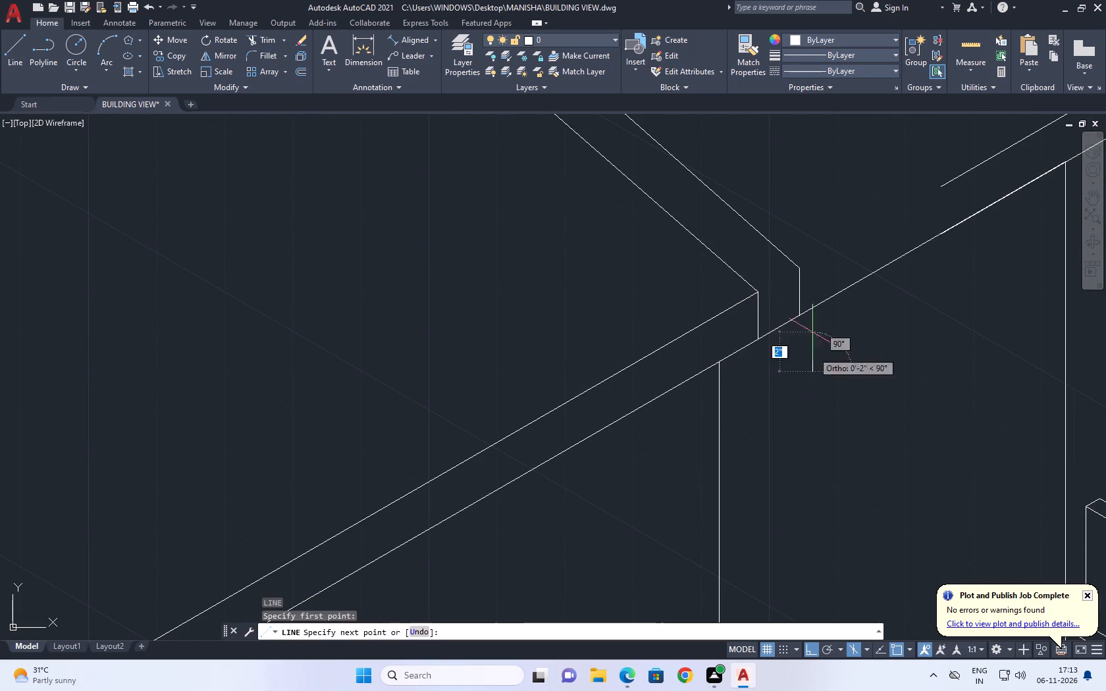
{"action": "left_click", "coordinate": [835, 198]}
{"action": "key", "text": "Escape"}
Extend both parallel sloping lines down to the new vertical line and the eave.
{"action": "type", "text": "EX"}
{"action": "key", "text": "space"}
{"action": "left_click_drag", "start_coordinate": [705, 294], "coordinate": [715, 290]}
{"action": "left_click", "coordinate": [780, 228]}
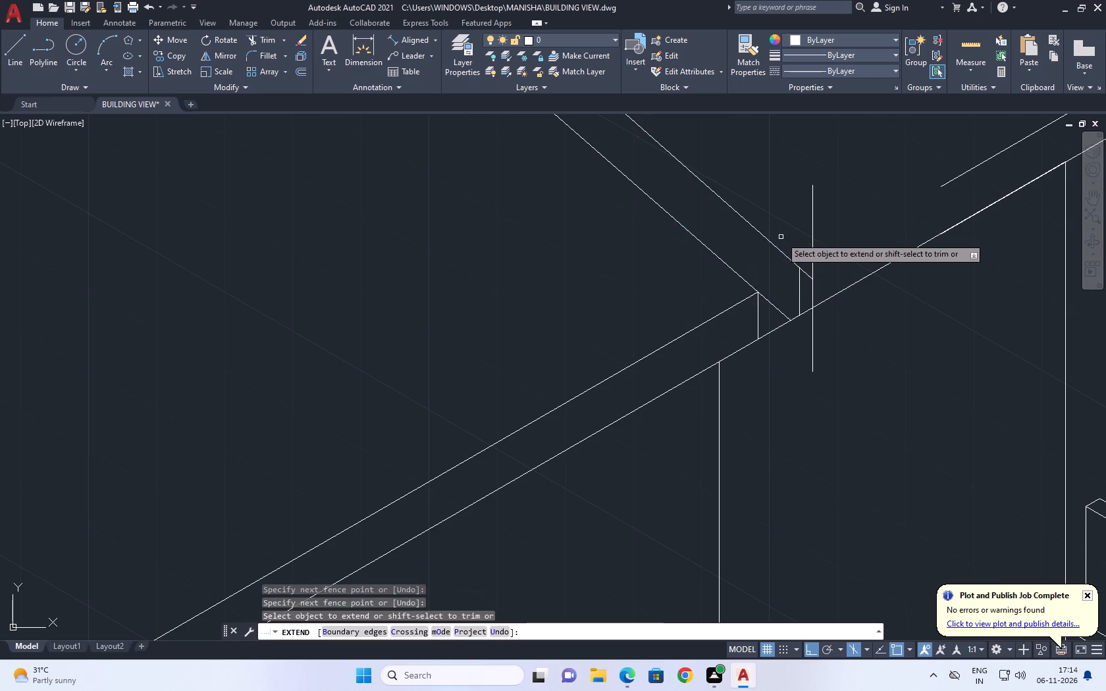
{"action": "left_click", "coordinate": [765, 311]}
{"action": "left_click", "coordinate": [803, 247]}
{"action": "key", "text": "Escape"}
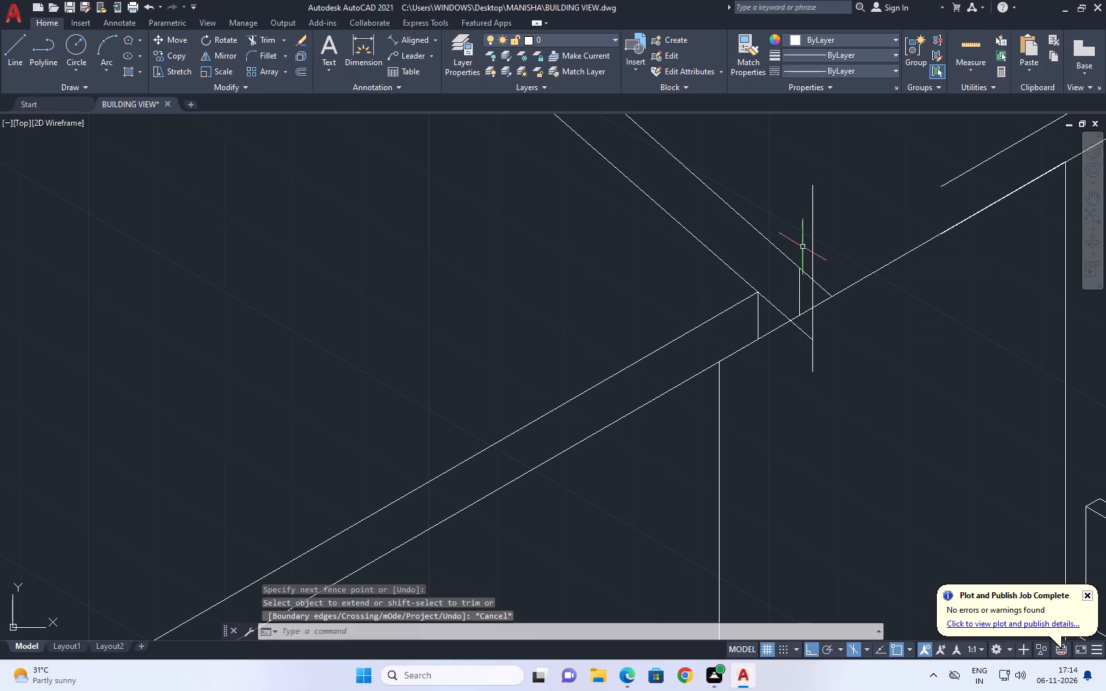
Trim the eave corner: the old short vertical, the new vertical's excess ends, the upper sloping line's overshoot and the eave piece between.
{"action": "key", "text": "t"}
{"action": "type", "text": "R"}
{"action": "key", "text": "space"}
{"action": "left_click", "coordinate": [798, 294]}
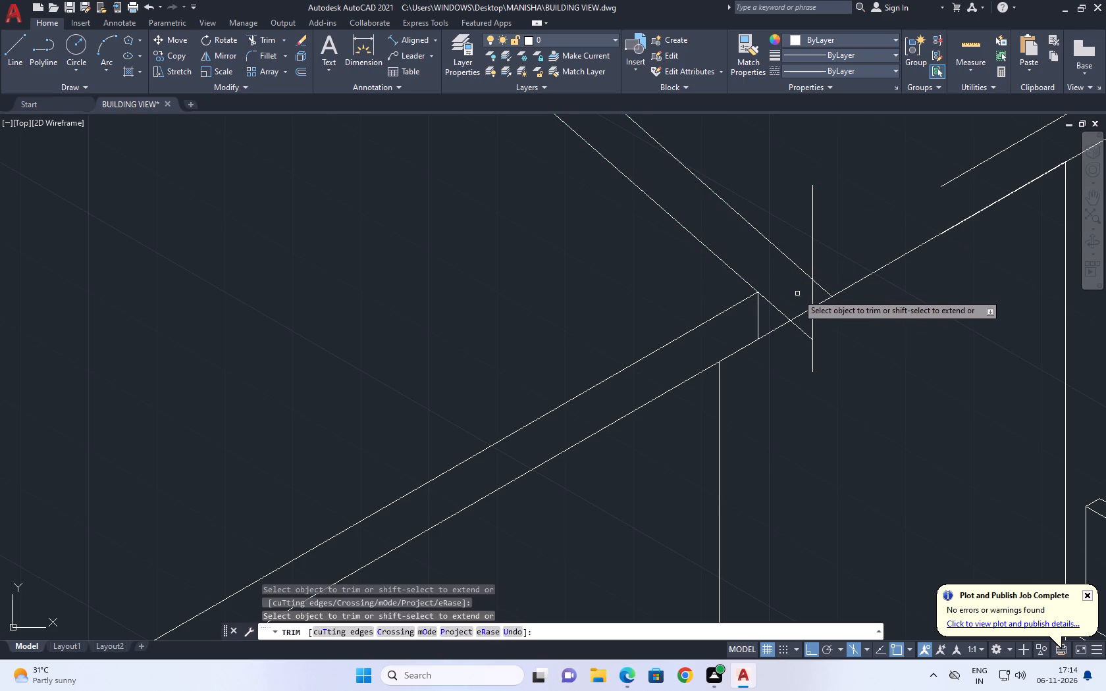
{"action": "left_click", "coordinate": [814, 221]}
{"action": "left_click", "coordinate": [822, 282]}
{"action": "left_click", "coordinate": [821, 288]}
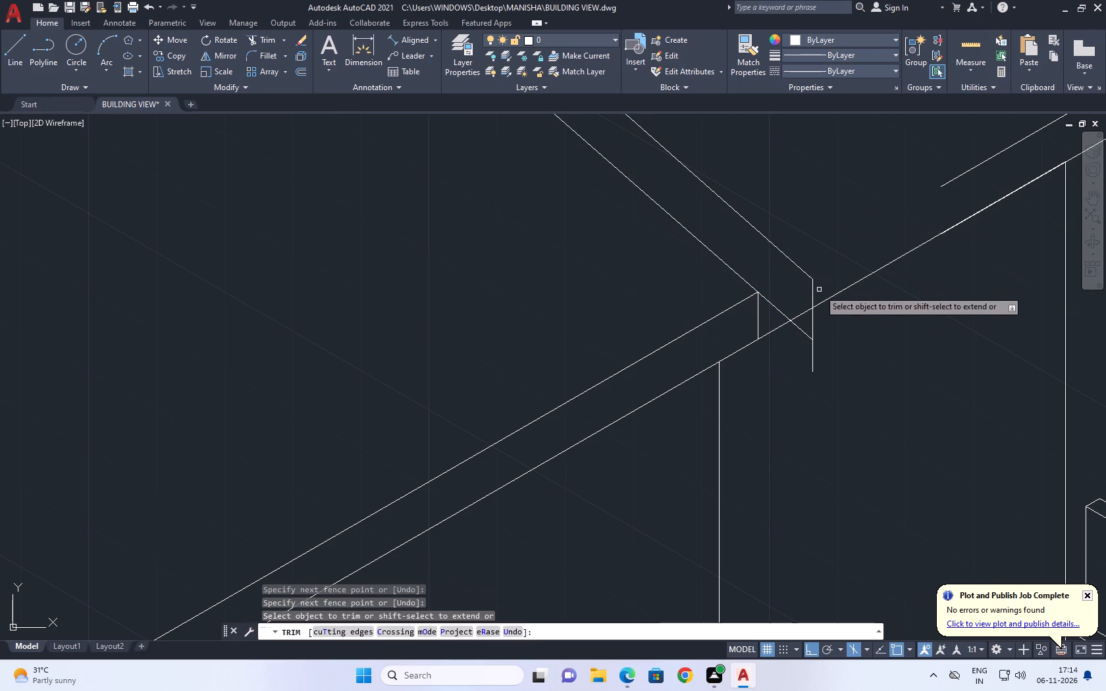
{"action": "left_click", "coordinate": [807, 314]}
{"action": "left_click", "coordinate": [802, 353]}
{"action": "left_click", "coordinate": [821, 355]}
{"action": "scroll", "coordinate": [810, 345], "scroll_direction": "down", "scroll_amount": 2}
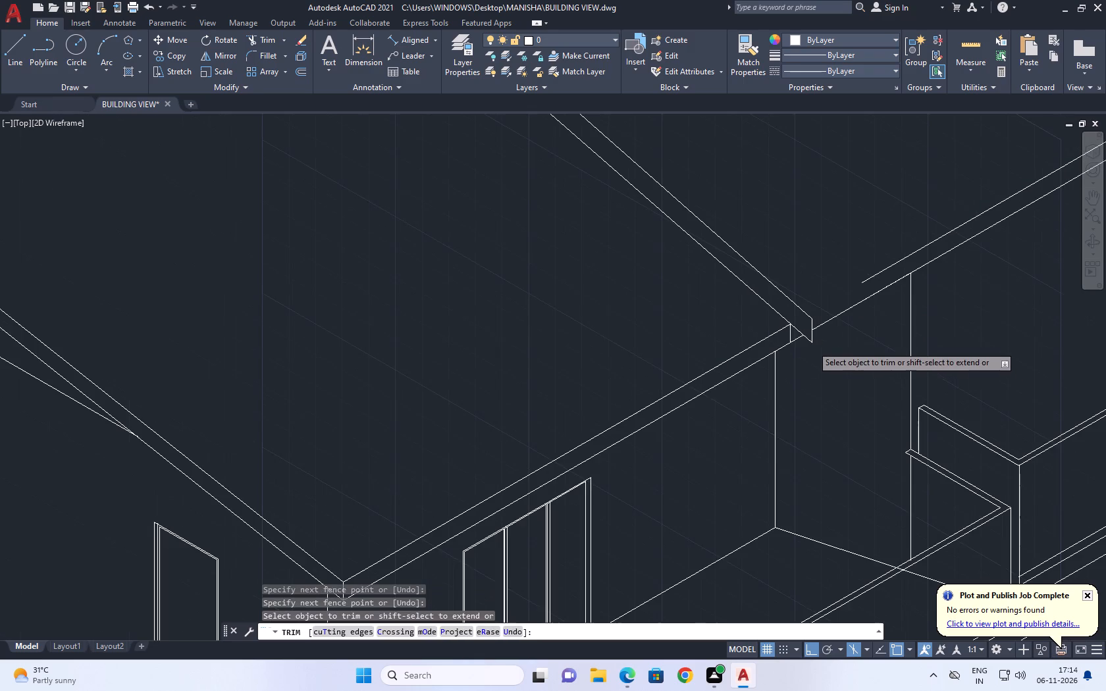
{"action": "scroll", "coordinate": [792, 336], "scroll_direction": "down", "scroll_amount": 2}
{"action": "key", "text": "Escape"}
Draw a vertical line down past the lower parallel line from the upper parallel line's end on the far roof edge.
{"action": "scroll", "coordinate": [795, 330], "scroll_direction": "down", "scroll_amount": 2}
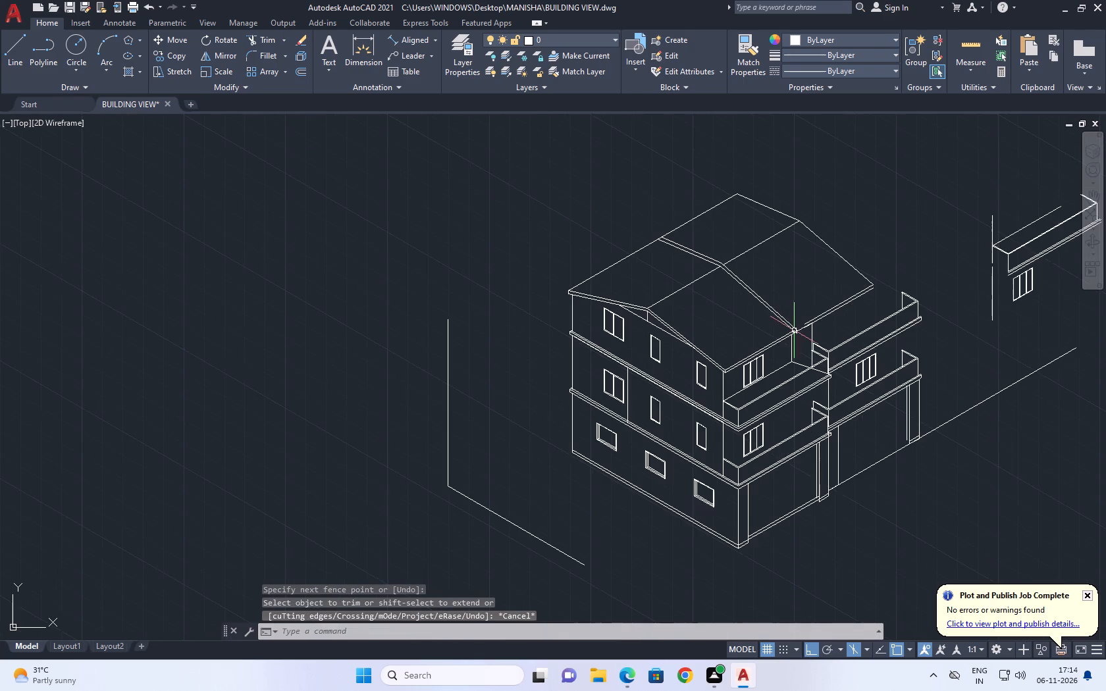
{"action": "middle_click_drag", "start_coordinate": [721, 278], "coordinate": [764, 317]}
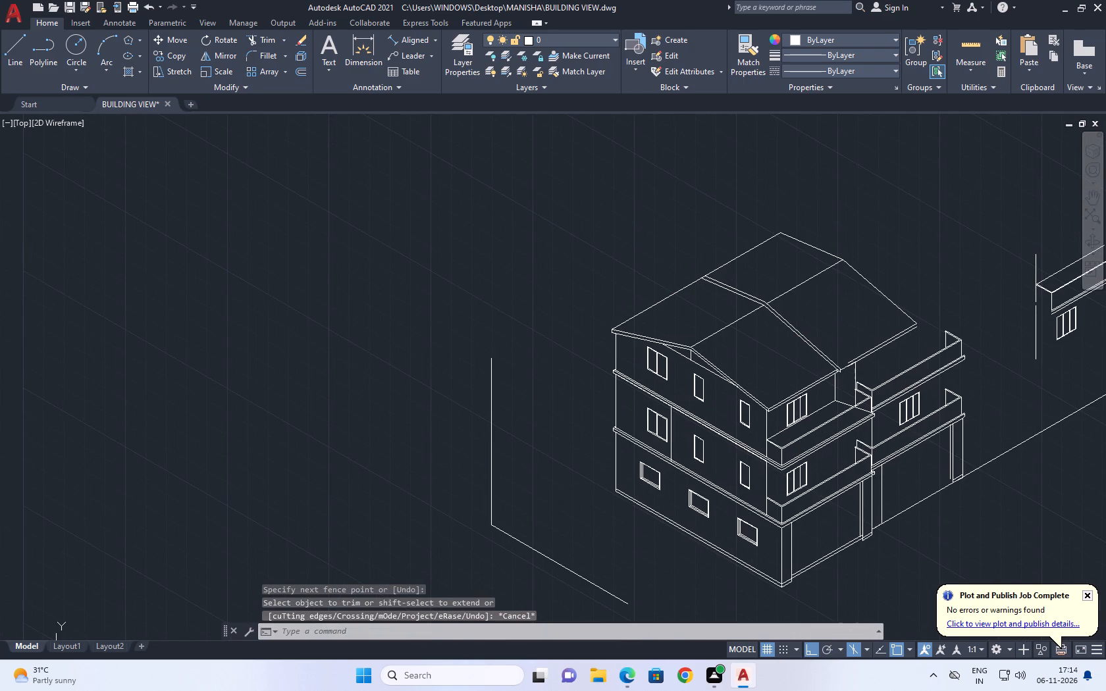
{"action": "scroll", "coordinate": [693, 267], "scroll_direction": "up", "scroll_amount": 4}
{"action": "middle_click_drag", "start_coordinate": [722, 292], "coordinate": [730, 310]}
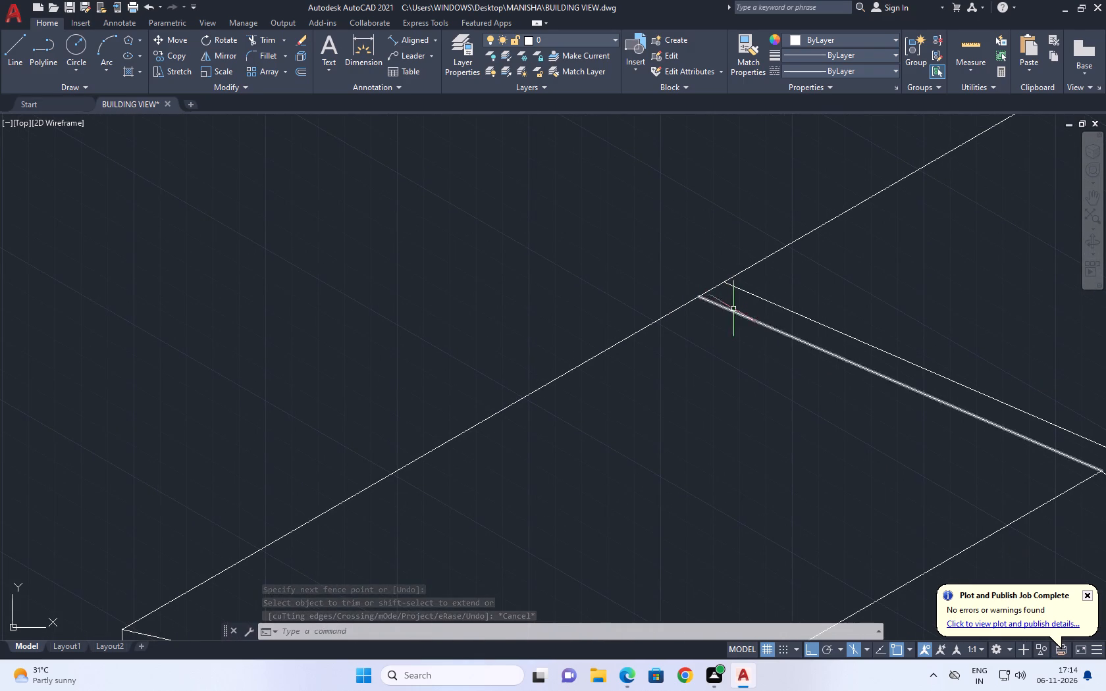
{"action": "key", "text": "l"}
{"action": "key", "text": "space"}
{"action": "scroll", "coordinate": [742, 313], "scroll_direction": "up", "scroll_amount": 1}
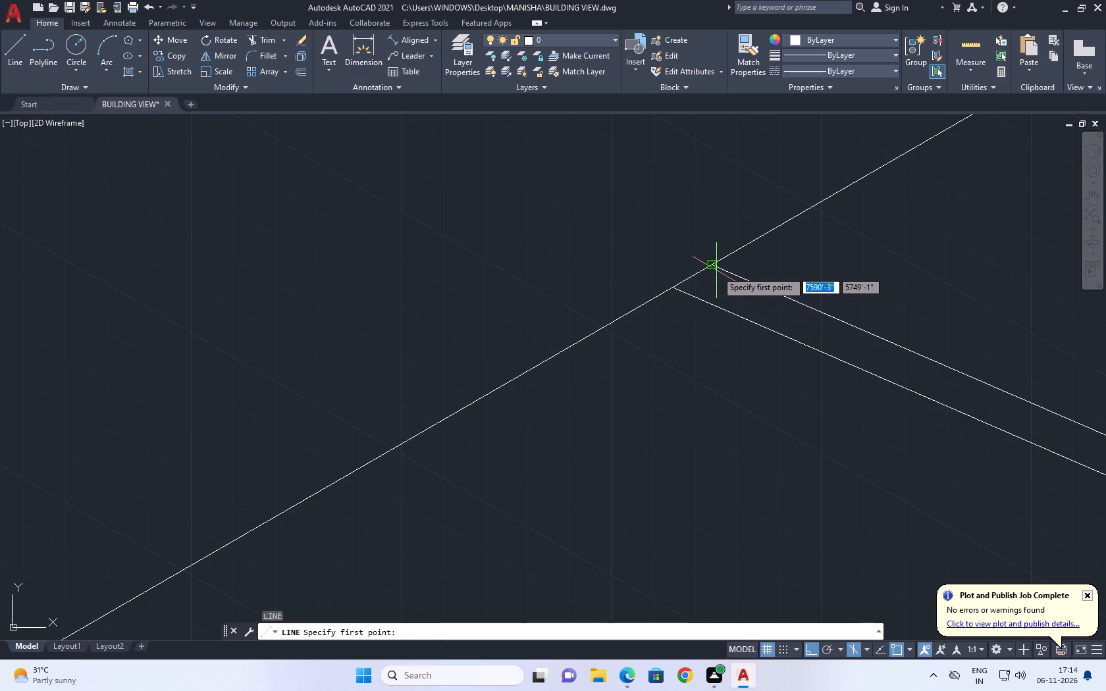
{"action": "left_click", "coordinate": [715, 269]}
{"action": "left_click", "coordinate": [731, 380]}
{"action": "key", "text": "space"}
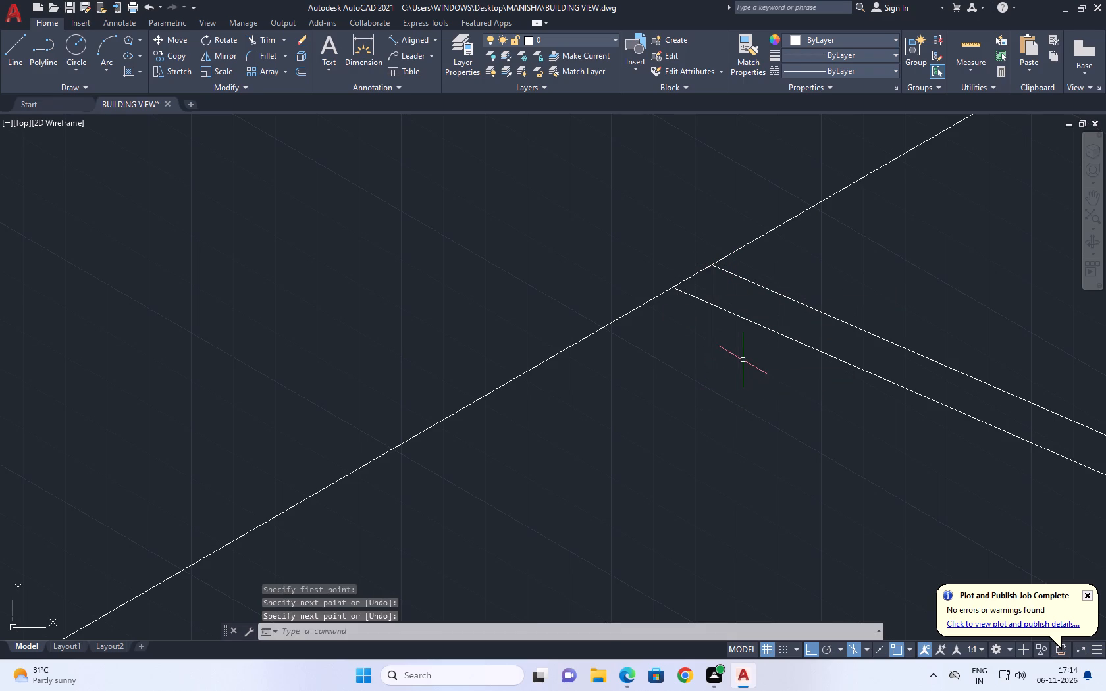
Trim the new vertical line's tail below the lower parallel line.
{"action": "type", "text": "TR"}
{"action": "key", "text": "space"}
{"action": "left_click", "coordinate": [750, 349]}
{"action": "left_click", "coordinate": [710, 334]}
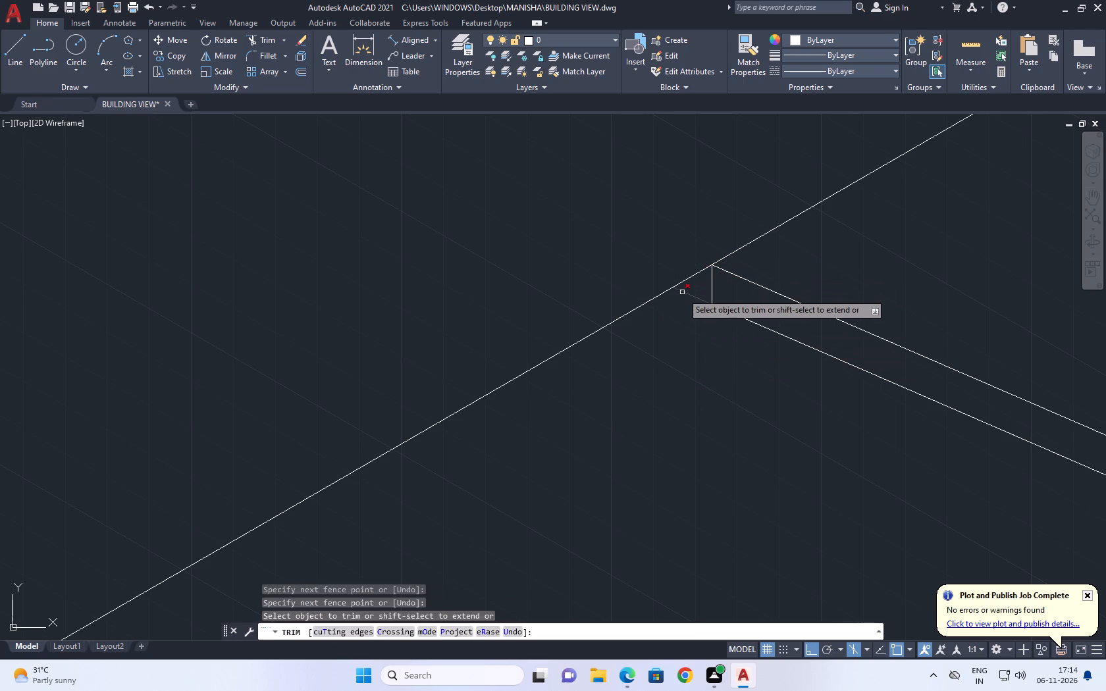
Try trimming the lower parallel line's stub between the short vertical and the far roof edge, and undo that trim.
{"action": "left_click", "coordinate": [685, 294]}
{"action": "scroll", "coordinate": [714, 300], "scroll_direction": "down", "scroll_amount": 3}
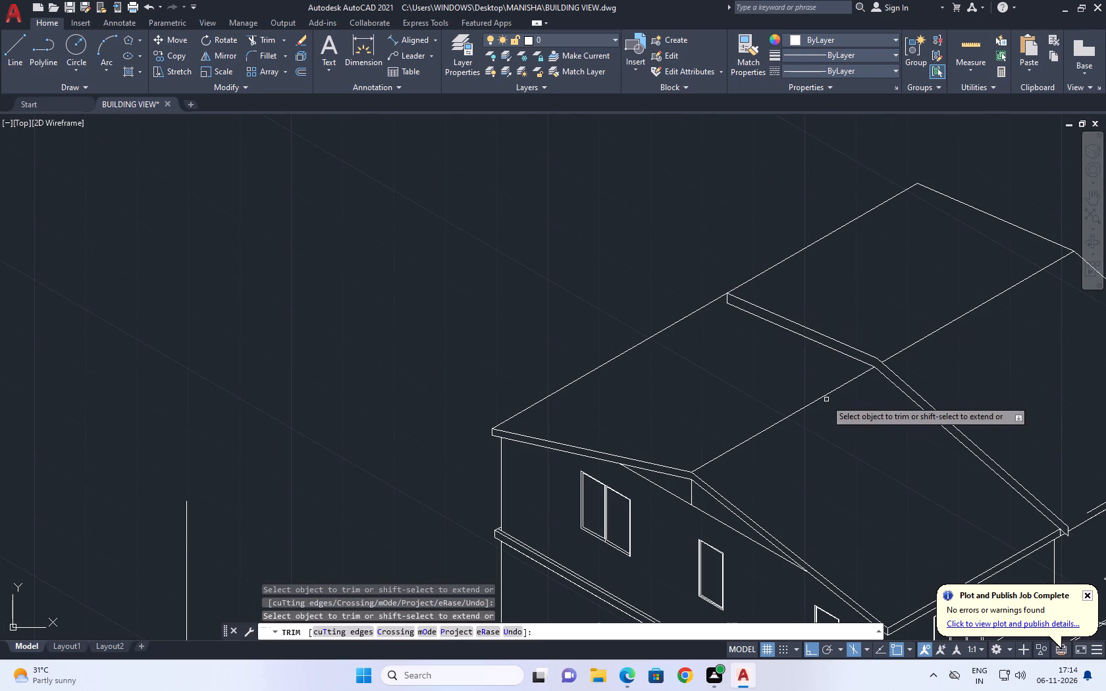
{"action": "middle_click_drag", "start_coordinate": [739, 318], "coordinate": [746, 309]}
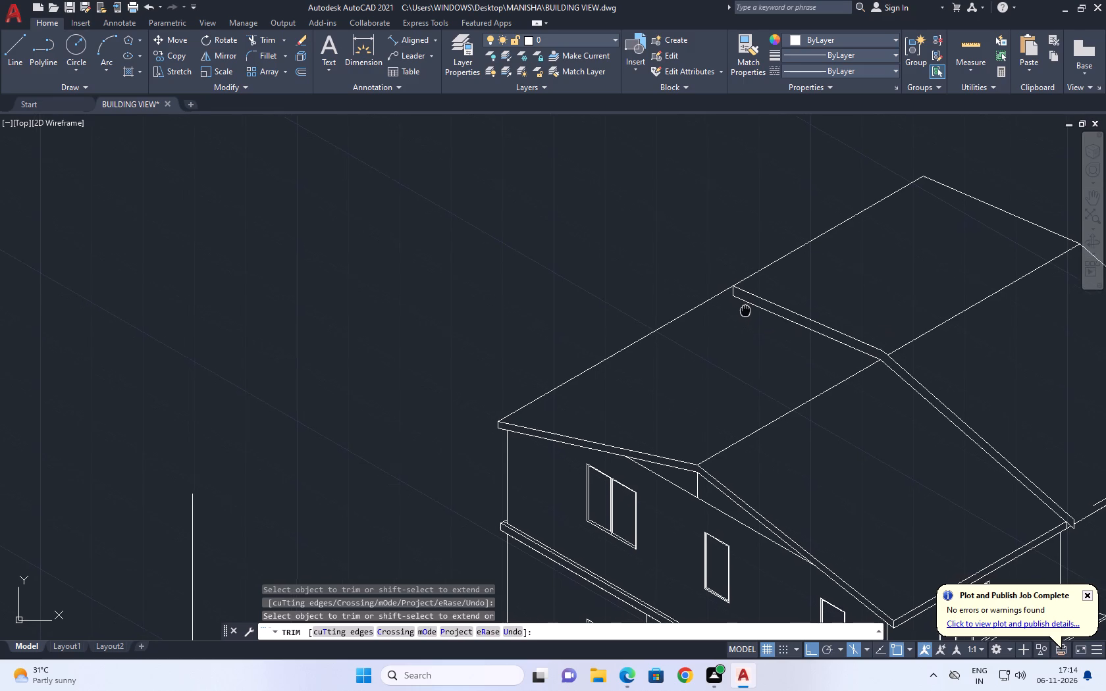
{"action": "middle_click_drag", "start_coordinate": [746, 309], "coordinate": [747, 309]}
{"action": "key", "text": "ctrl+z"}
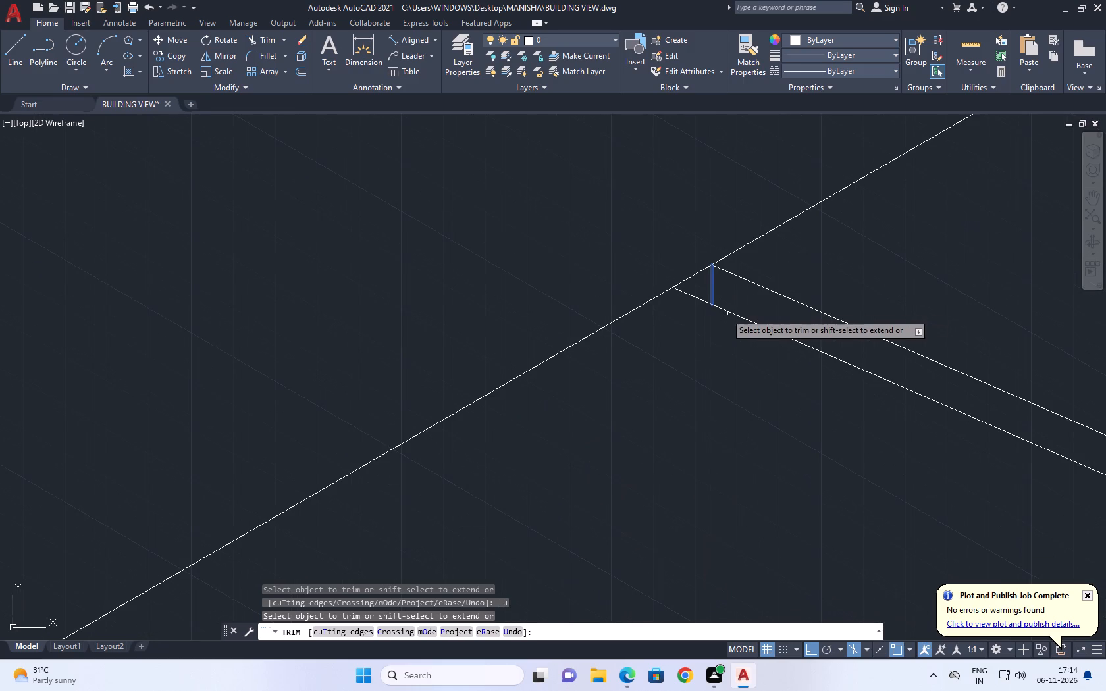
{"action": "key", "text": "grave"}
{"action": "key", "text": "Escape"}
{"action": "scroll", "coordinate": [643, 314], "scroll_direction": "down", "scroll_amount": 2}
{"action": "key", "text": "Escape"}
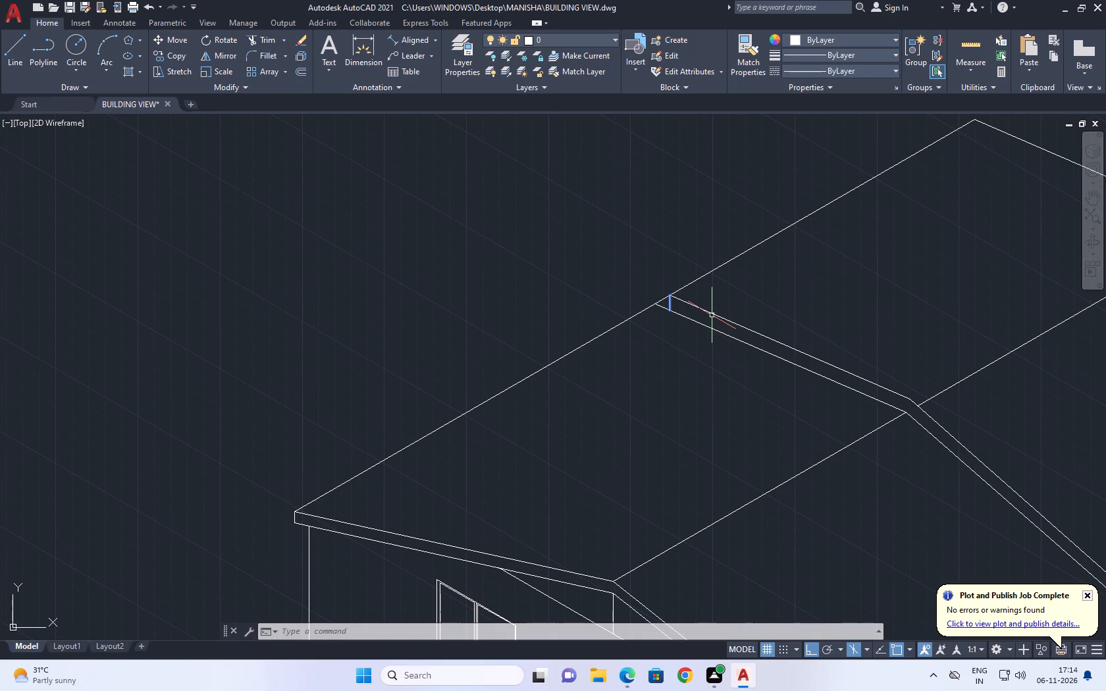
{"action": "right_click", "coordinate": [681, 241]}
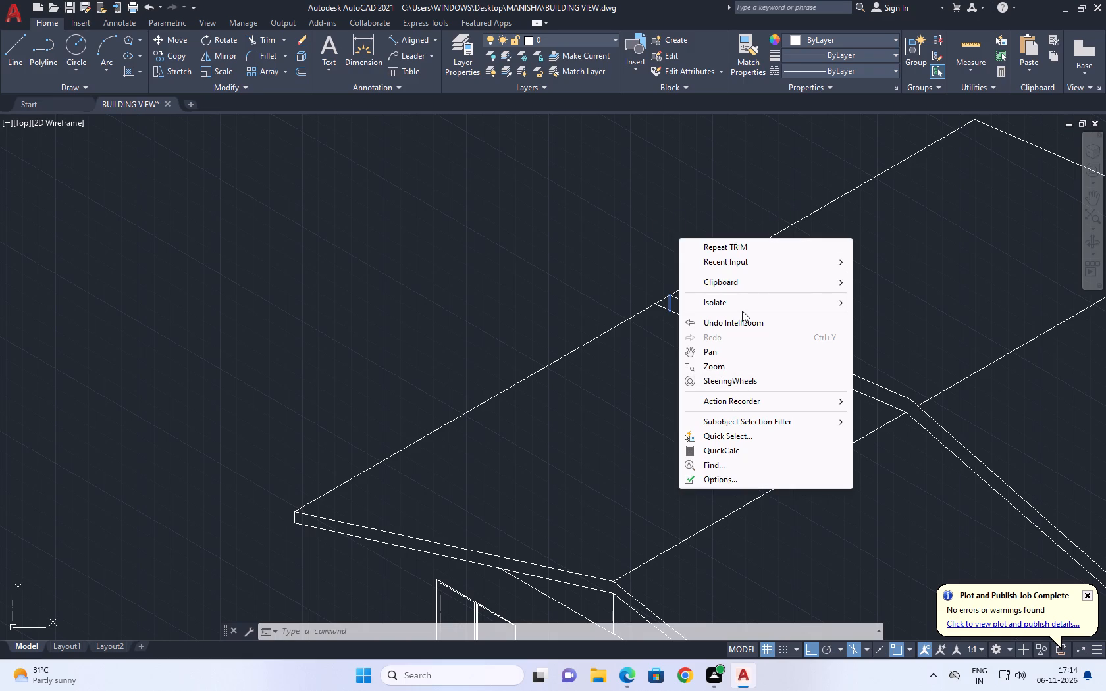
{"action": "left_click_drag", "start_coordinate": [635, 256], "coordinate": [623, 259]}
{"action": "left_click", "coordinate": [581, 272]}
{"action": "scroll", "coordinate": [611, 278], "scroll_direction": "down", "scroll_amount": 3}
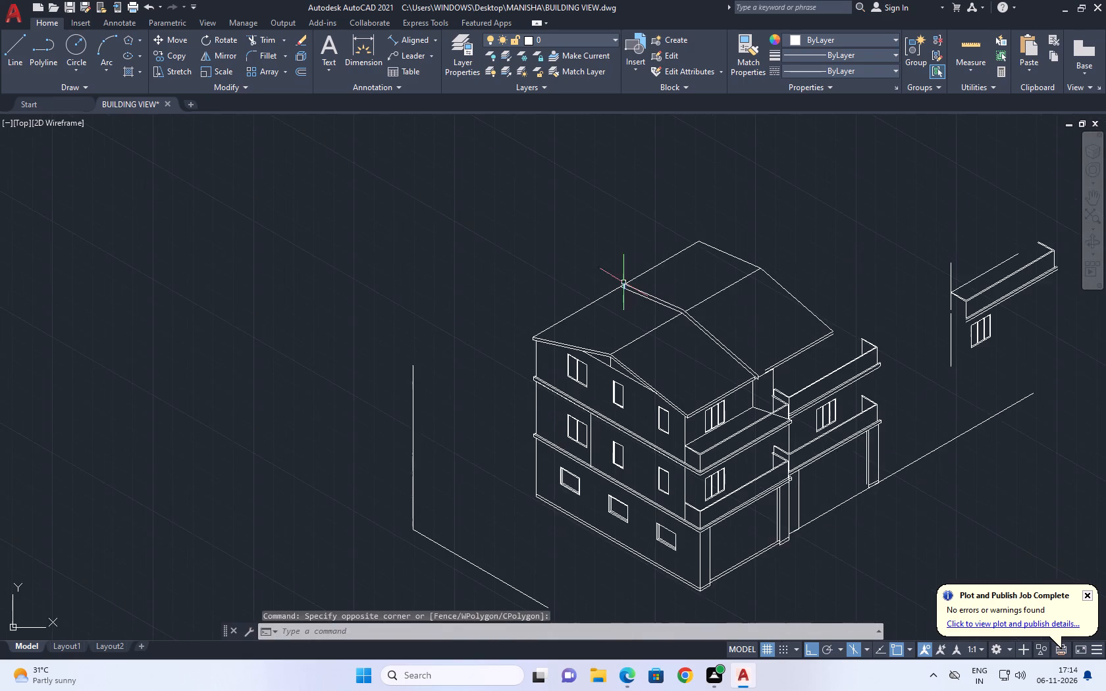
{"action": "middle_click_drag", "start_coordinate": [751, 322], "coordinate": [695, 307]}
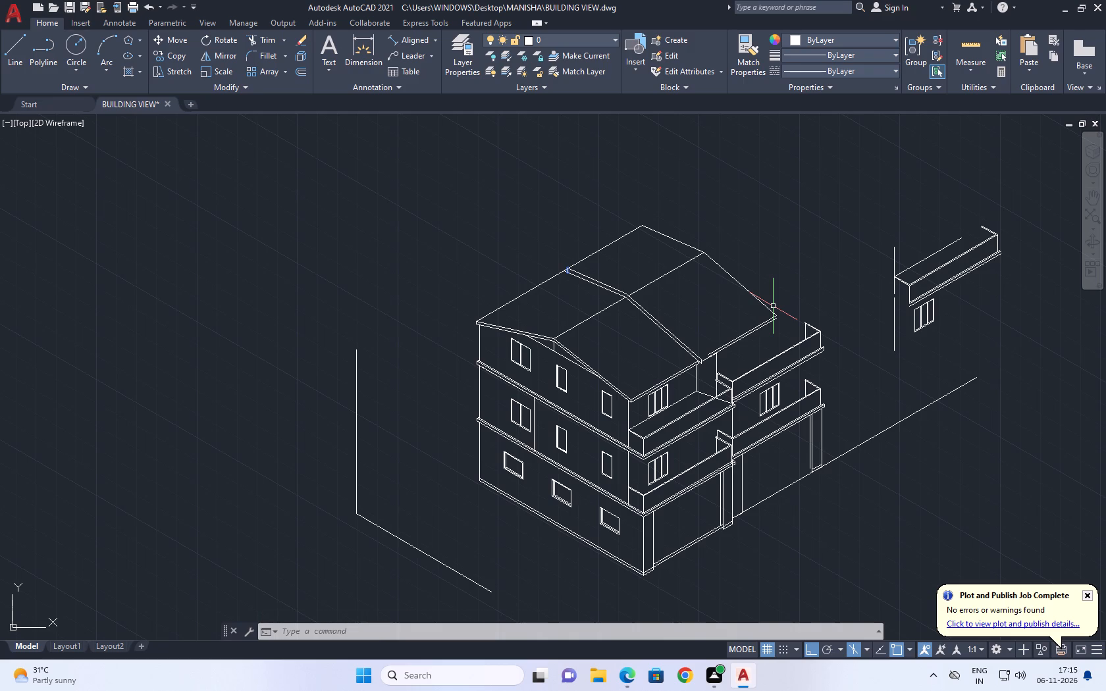
Draw a vertical line about 9'-9" down from the main roof's eave corner above the balcony.
{"action": "middle_click_drag", "start_coordinate": [808, 287], "coordinate": [675, 303]}
{"action": "scroll", "coordinate": [607, 330], "scroll_direction": "up", "scroll_amount": 1}
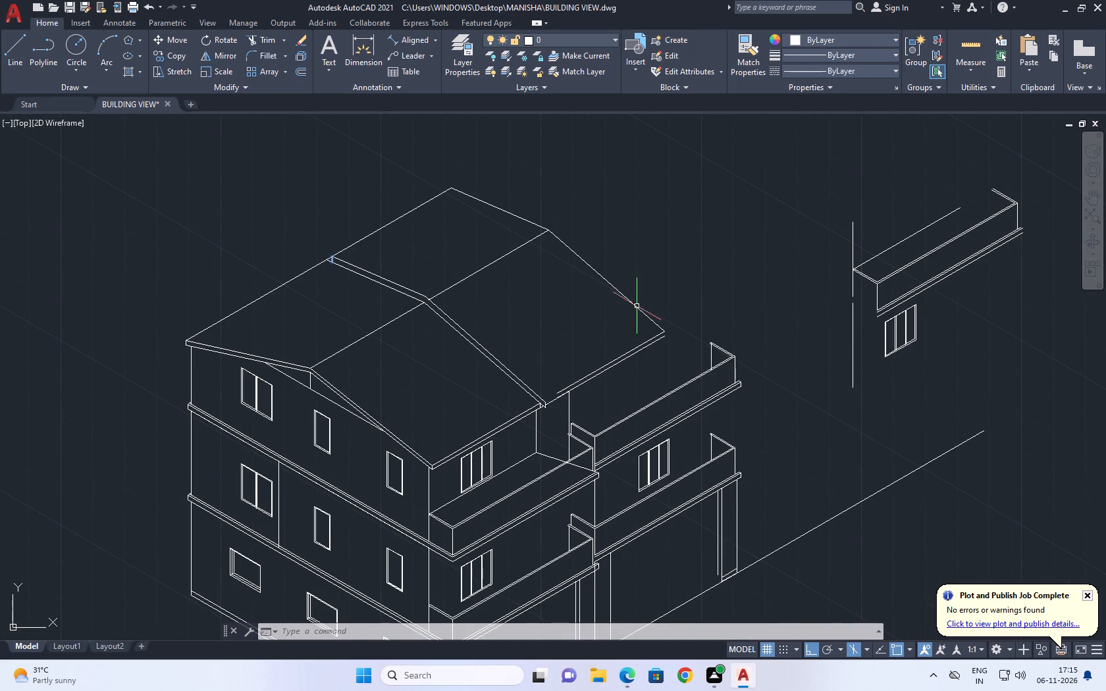
{"action": "scroll", "coordinate": [664, 355], "scroll_direction": "up", "scroll_amount": 2}
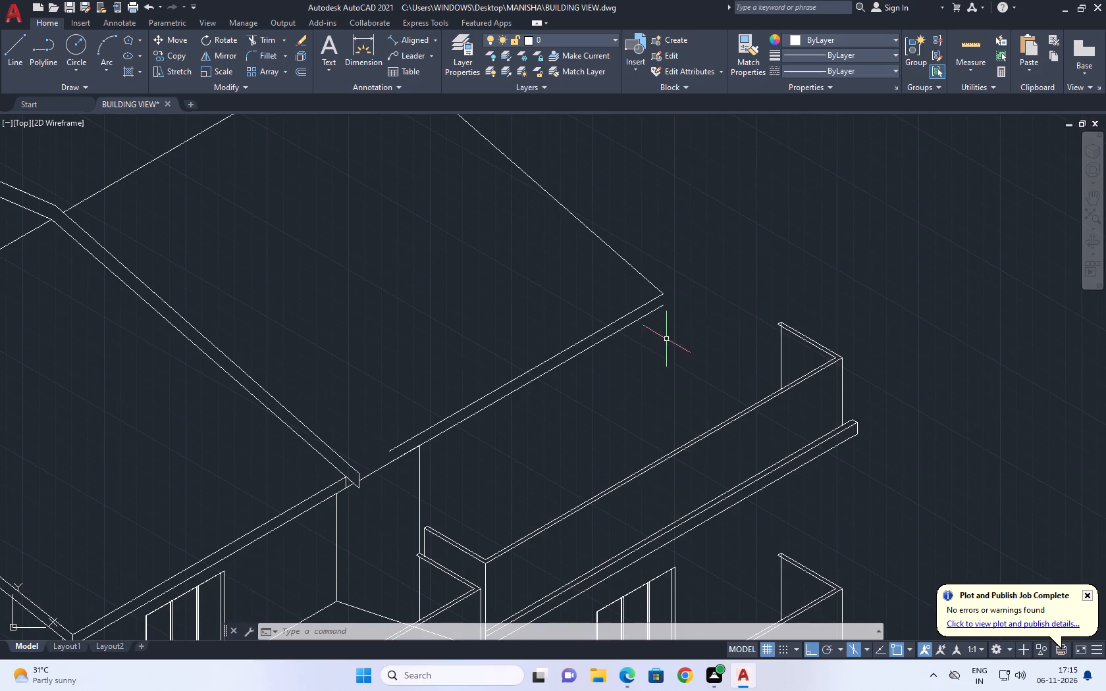
{"action": "type", "text": "L"}
{"action": "key", "text": "space"}
{"action": "left_click", "coordinate": [663, 297]}
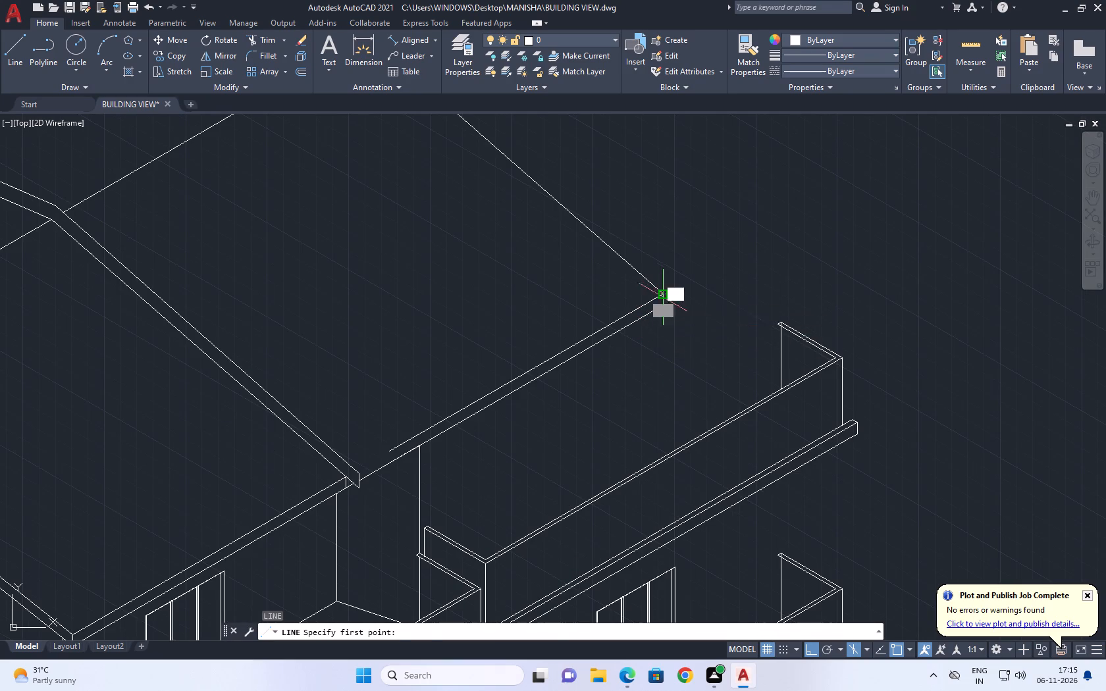
{"action": "scroll", "coordinate": [650, 503], "scroll_direction": "up", "scroll_amount": 2}
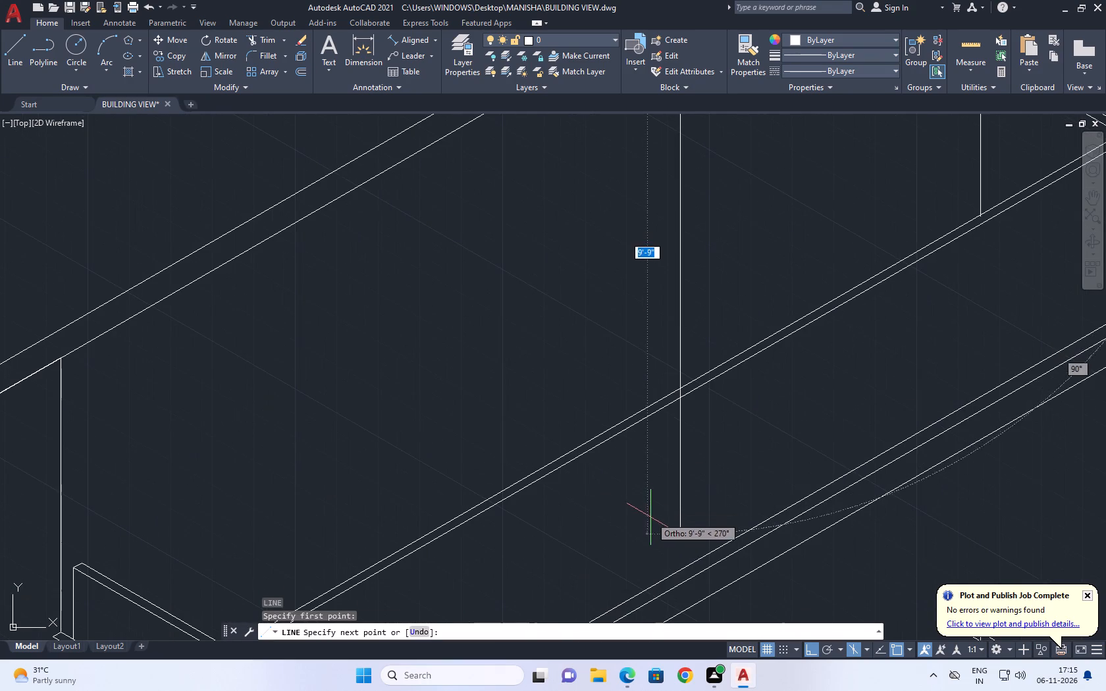
{"action": "left_click", "coordinate": [650, 519]}
{"action": "key", "text": "space"}
Extend the main roof's upper eave line to the gable roof's raised sloping edge.
{"action": "scroll", "coordinate": [699, 378], "scroll_direction": "down", "scroll_amount": 3}
{"action": "middle_click_drag", "start_coordinate": [589, 367], "coordinate": [642, 367]}
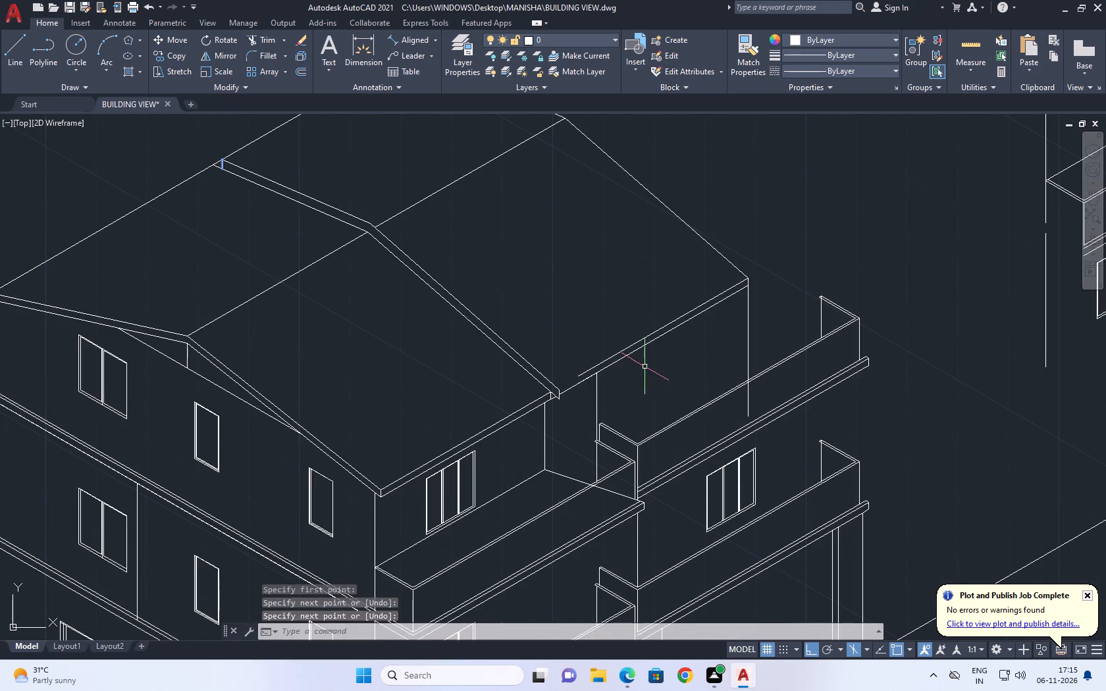
{"action": "key", "text": "e"}
{"action": "key", "text": "x"}
{"action": "key", "text": "space"}
{"action": "left_click", "coordinate": [583, 375]}
{"action": "key", "text": "space"}
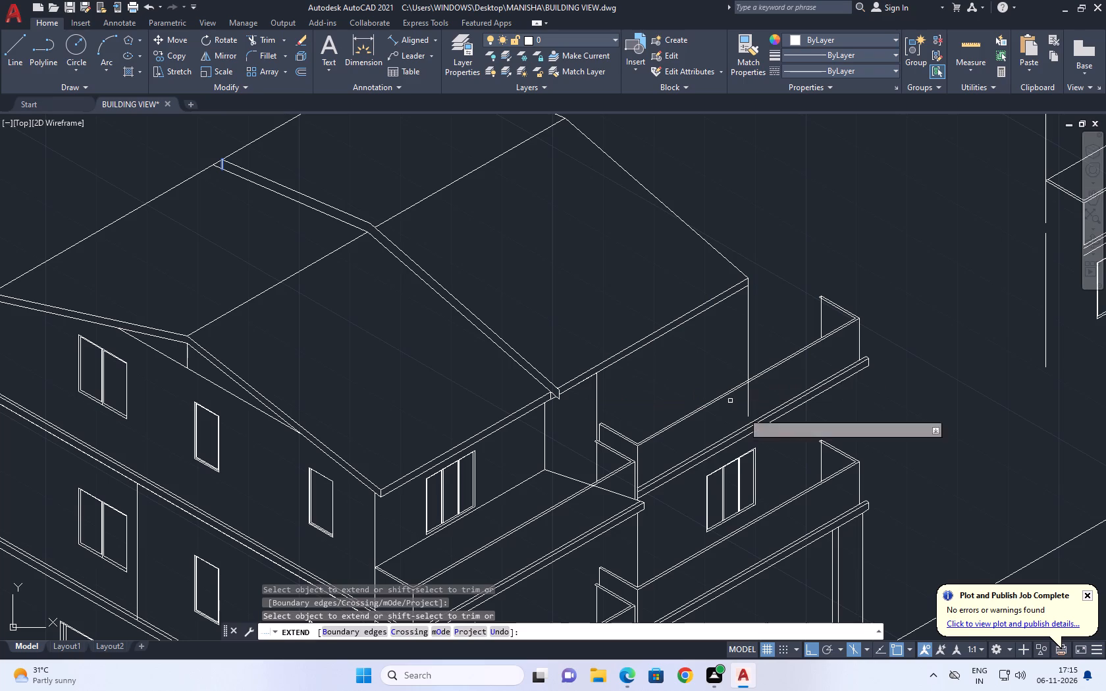
Trim the new vertical line below the top edge of the upper balcony's railing.
{"action": "key", "text": "t"}
{"action": "key", "text": "r"}
{"action": "key", "text": "space"}
{"action": "left_click", "coordinate": [747, 398]}
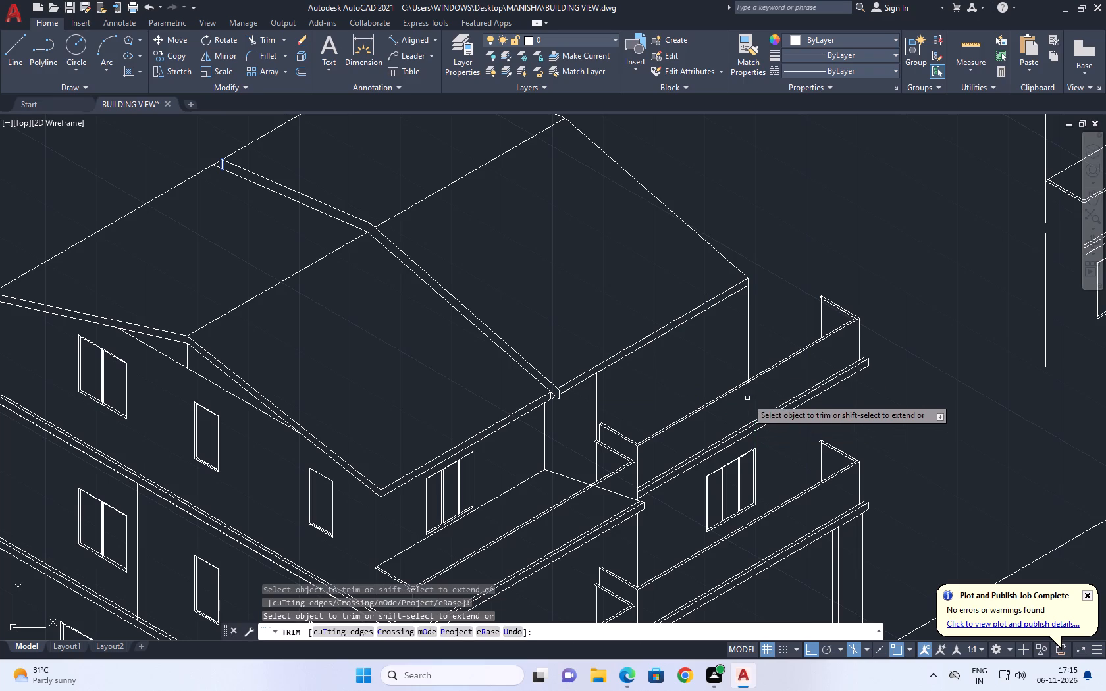
{"action": "scroll", "coordinate": [752, 379], "scroll_direction": "up", "scroll_amount": 4}
{"action": "left_click", "coordinate": [709, 407]}
{"action": "left_click", "coordinate": [695, 416]}
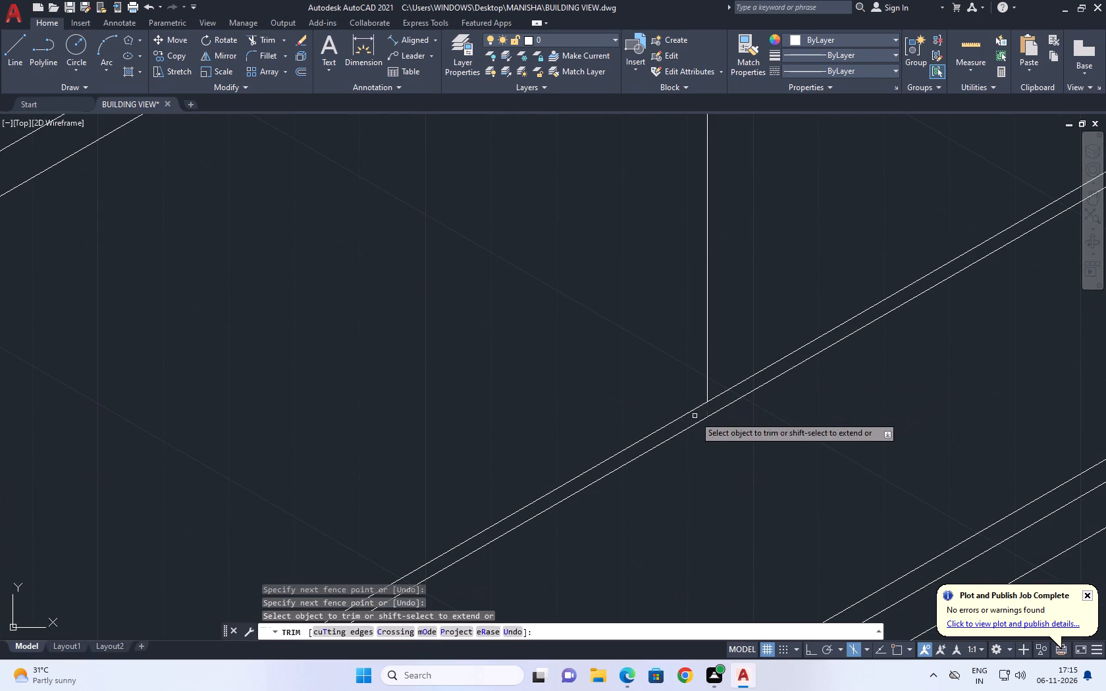
{"action": "scroll", "coordinate": [748, 387], "scroll_direction": "down", "scroll_amount": 6}
{"action": "scroll", "coordinate": [860, 384], "scroll_direction": "down", "scroll_amount": 1}
{"action": "middle_click_drag", "start_coordinate": [872, 384], "coordinate": [855, 448]}
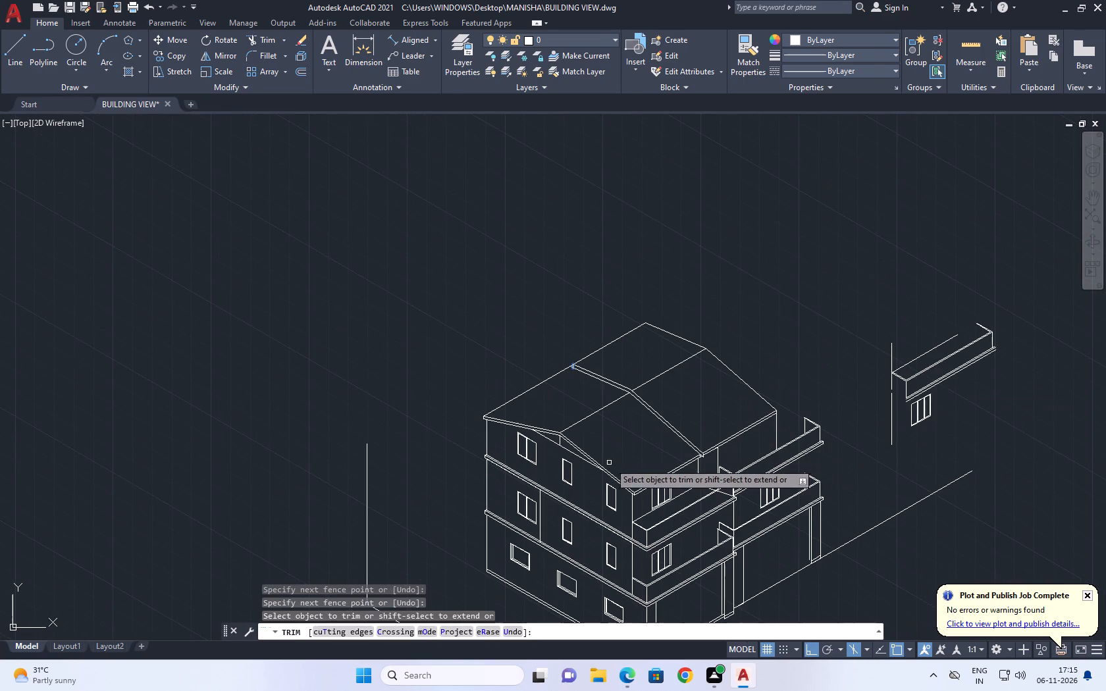
{"action": "key", "text": "Escape"}
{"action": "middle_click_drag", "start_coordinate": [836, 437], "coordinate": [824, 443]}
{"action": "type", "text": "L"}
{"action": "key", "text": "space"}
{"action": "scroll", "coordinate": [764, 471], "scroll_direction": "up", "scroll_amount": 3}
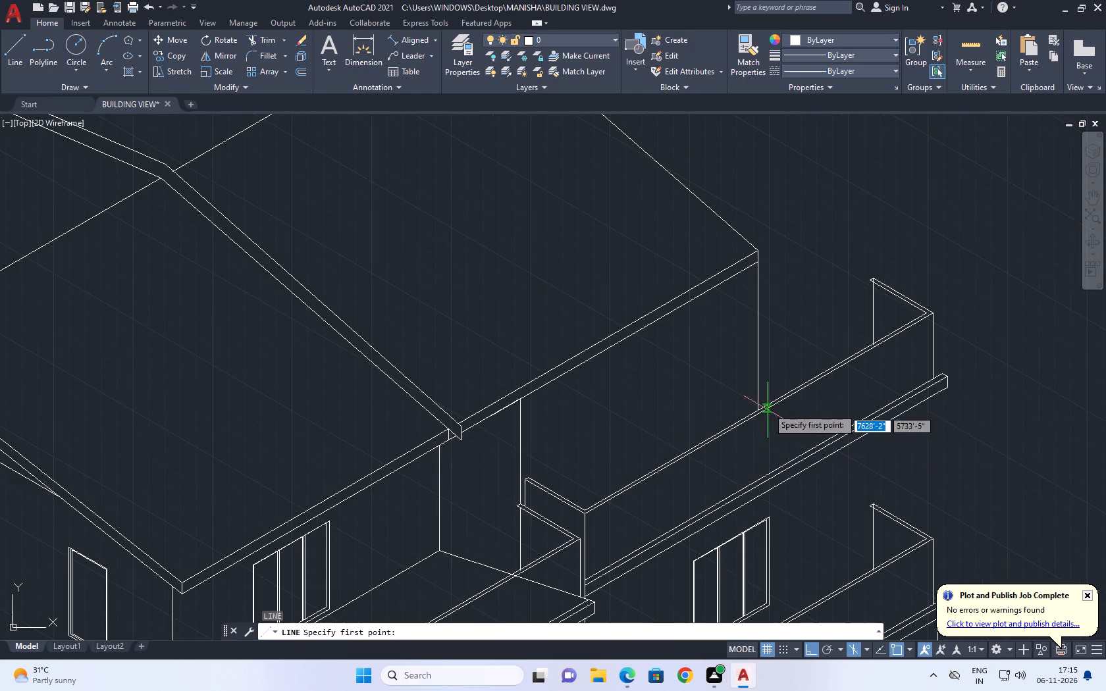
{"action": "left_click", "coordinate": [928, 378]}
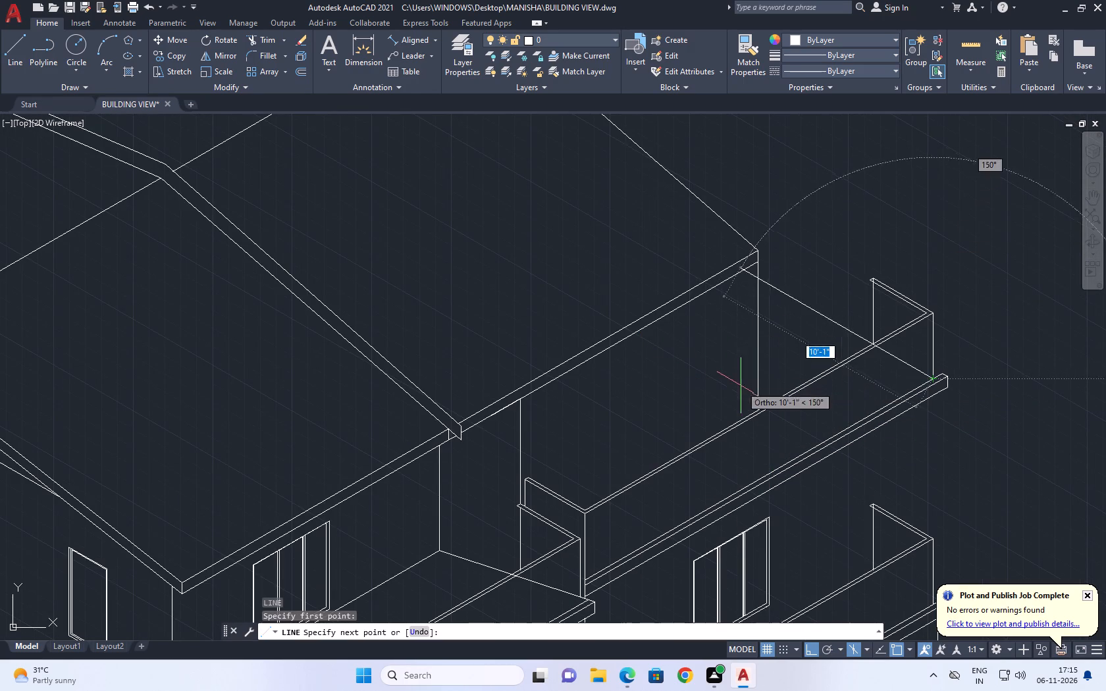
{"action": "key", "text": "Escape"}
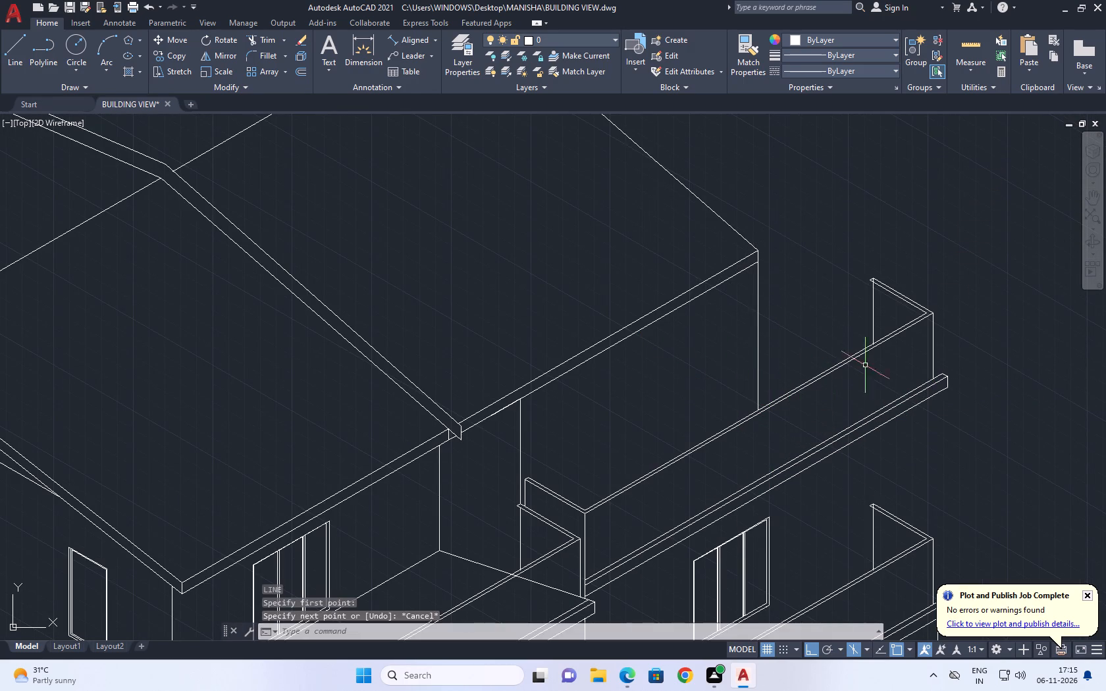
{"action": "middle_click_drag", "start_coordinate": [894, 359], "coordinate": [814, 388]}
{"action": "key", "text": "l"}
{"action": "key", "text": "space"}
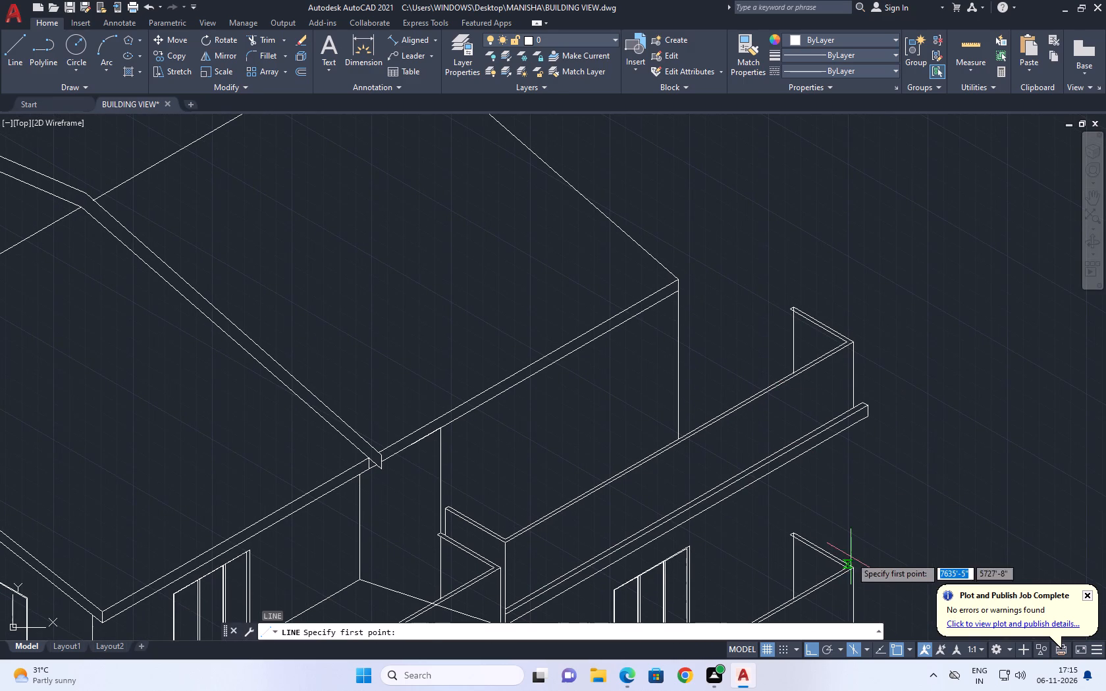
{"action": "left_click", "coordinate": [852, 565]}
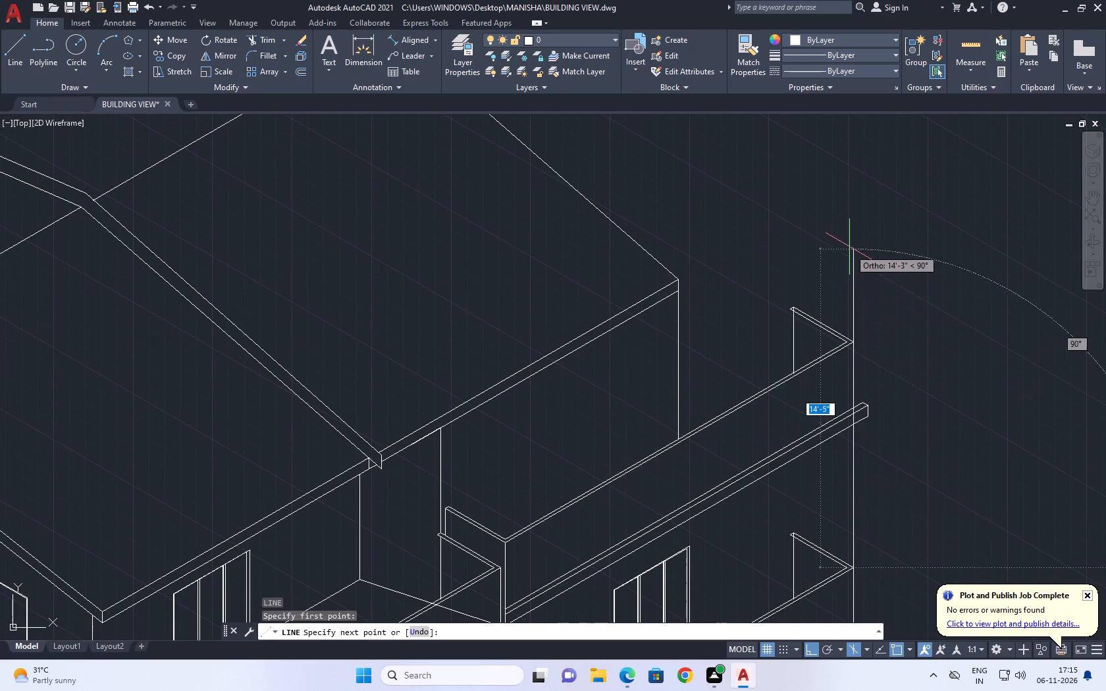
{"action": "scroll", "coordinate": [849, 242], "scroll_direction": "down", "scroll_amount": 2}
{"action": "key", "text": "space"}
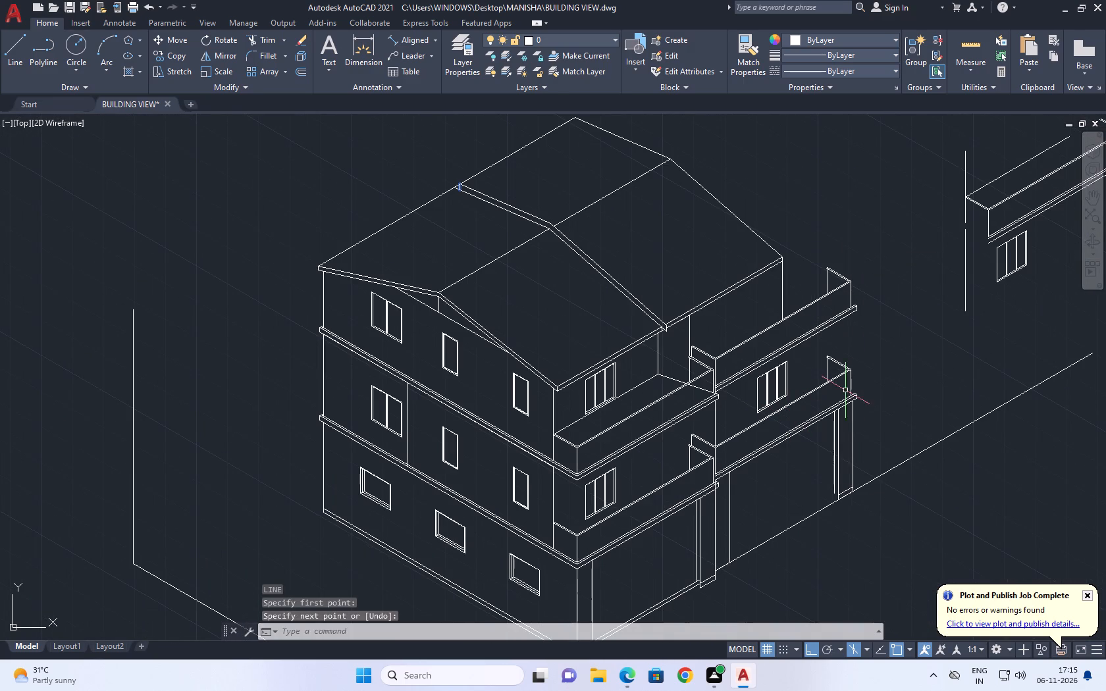
Move the main roof's two far sloping edges and the vertical wall line below them a short distance outward along the eave direction.
{"action": "middle_click_drag", "start_coordinate": [779, 367], "coordinate": [829, 425]}
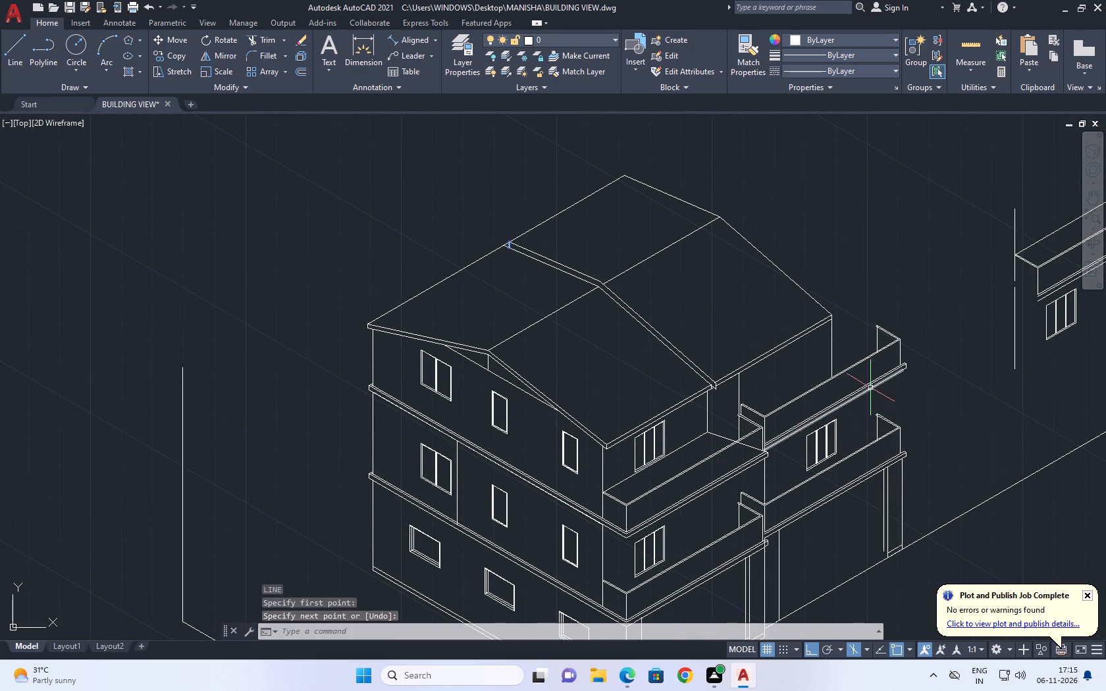
{"action": "scroll", "coordinate": [870, 388], "scroll_direction": "down", "scroll_amount": 1}
{"action": "middle_click_drag", "start_coordinate": [867, 441], "coordinate": [837, 480]}
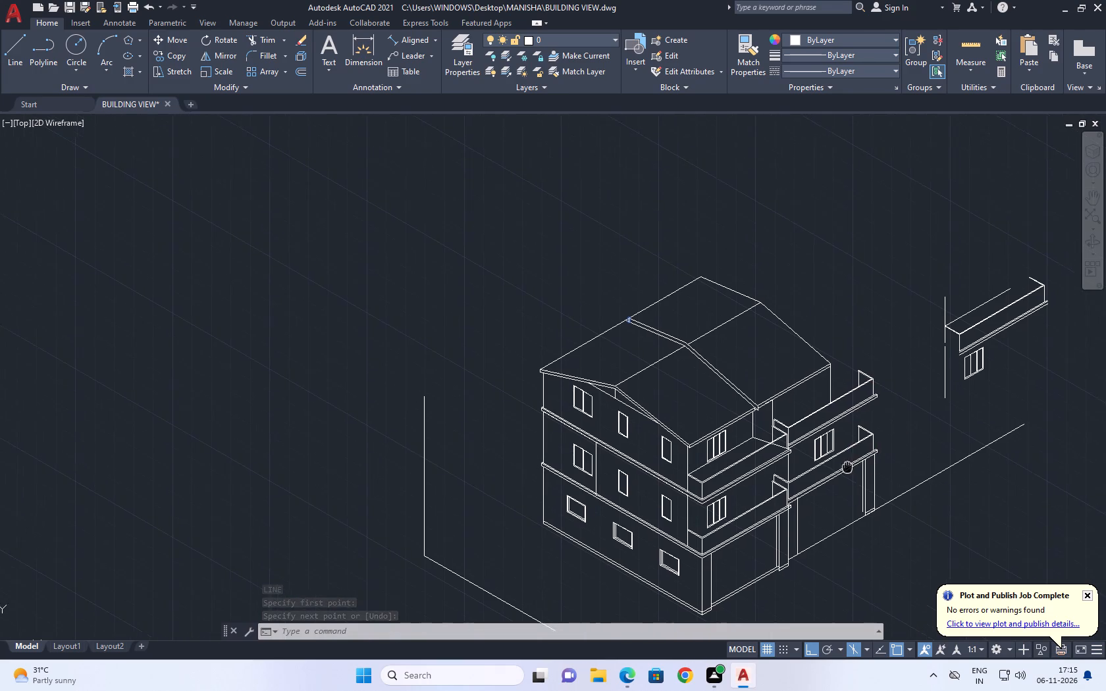
{"action": "middle_click_drag", "start_coordinate": [837, 480], "coordinate": [788, 543]}
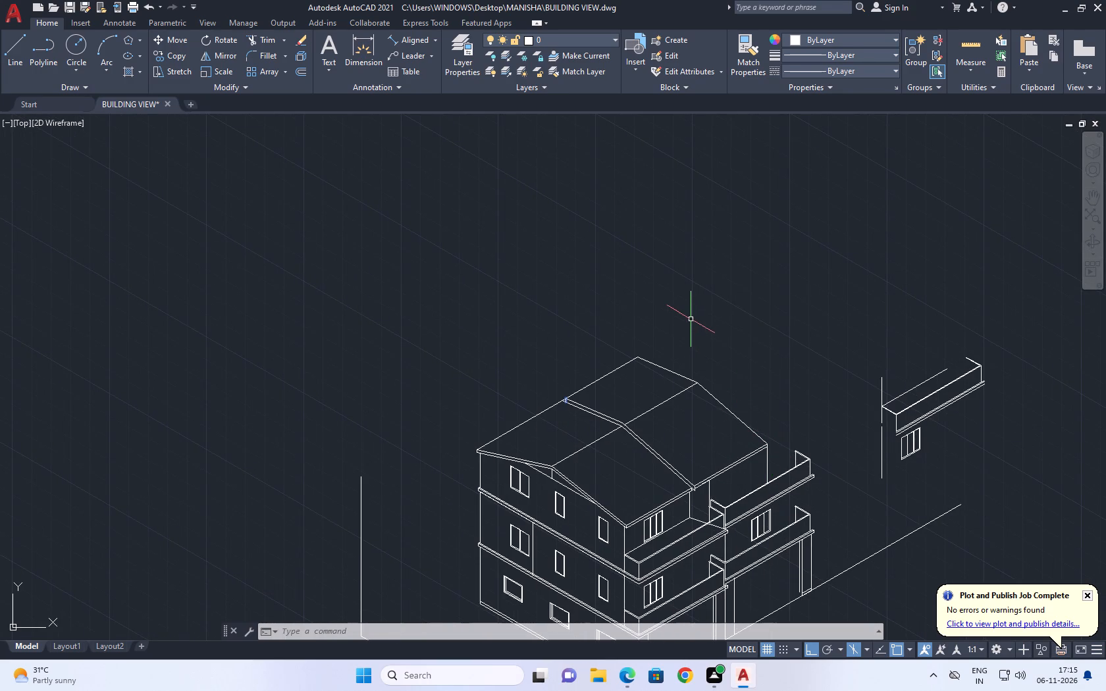
{"action": "scroll", "coordinate": [732, 436], "scroll_direction": "up", "scroll_amount": 2}
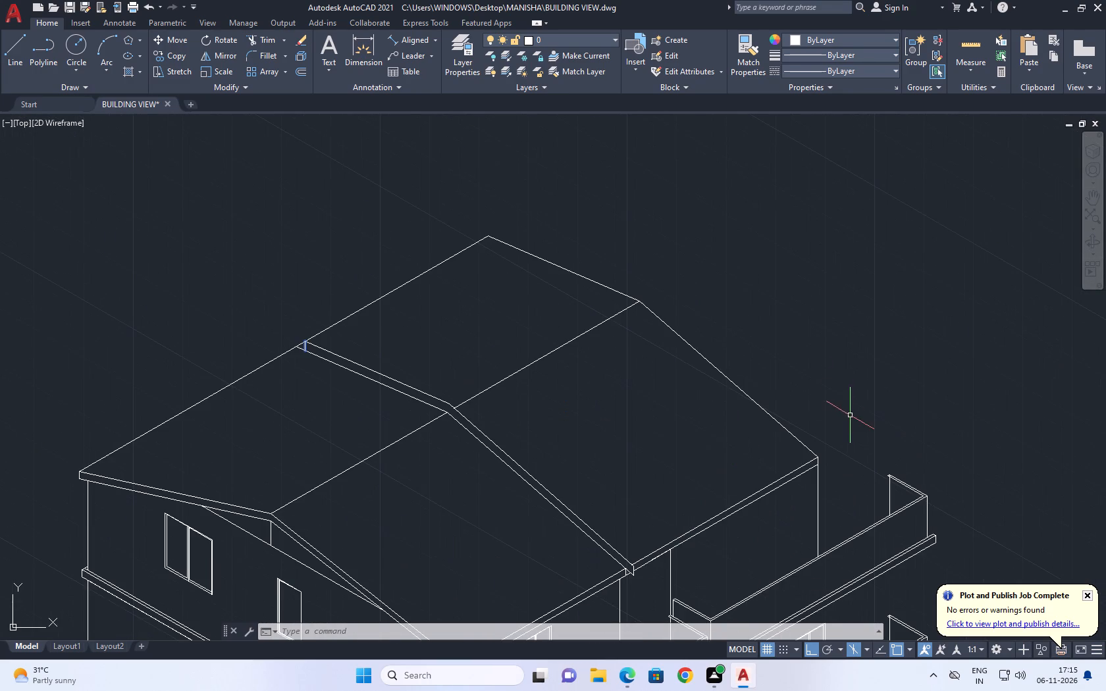
{"action": "left_click", "coordinate": [823, 424]}
{"action": "left_click_drag", "start_coordinate": [750, 399], "coordinate": [735, 396]}
{"action": "left_click_drag", "start_coordinate": [629, 255], "coordinate": [612, 259]}
{"action": "left_click_drag", "start_coordinate": [536, 287], "coordinate": [522, 292]}
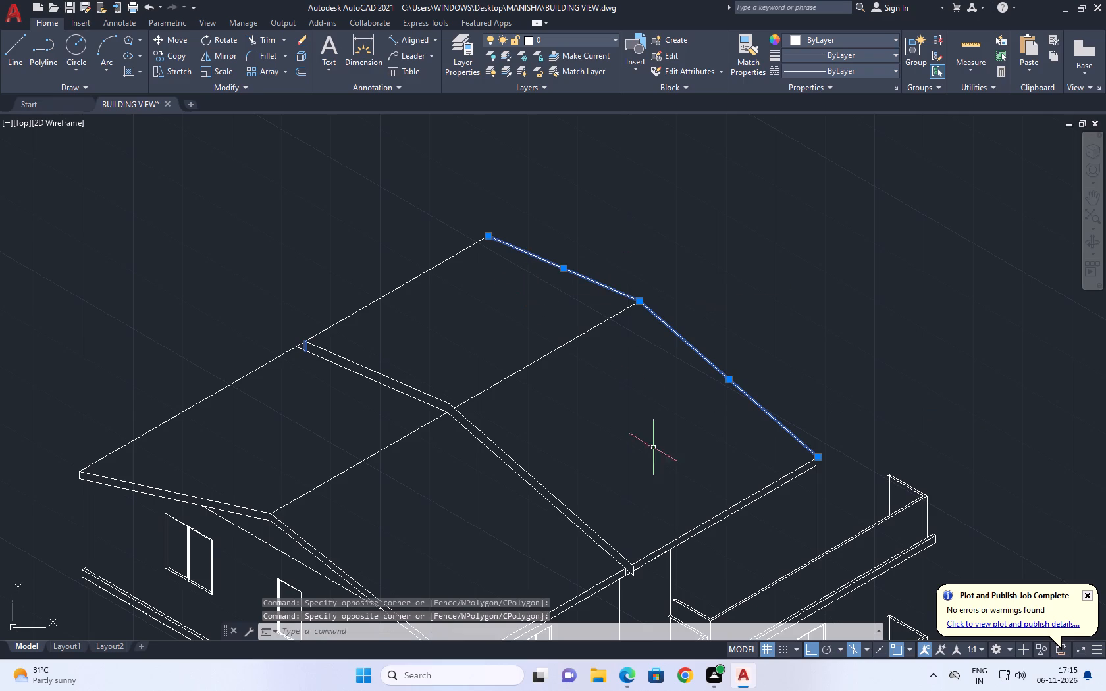
{"action": "left_click", "coordinate": [824, 502]}
{"action": "left_click", "coordinate": [776, 501]}
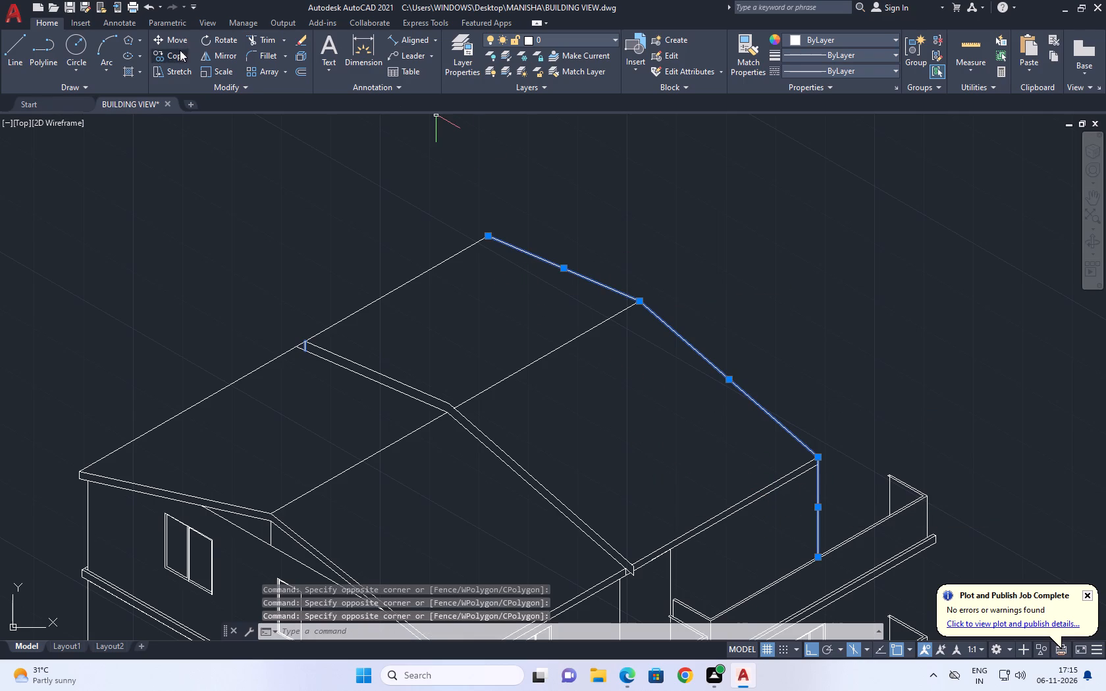
{"action": "left_click", "coordinate": [180, 37]}
{"action": "left_click", "coordinate": [891, 413]}
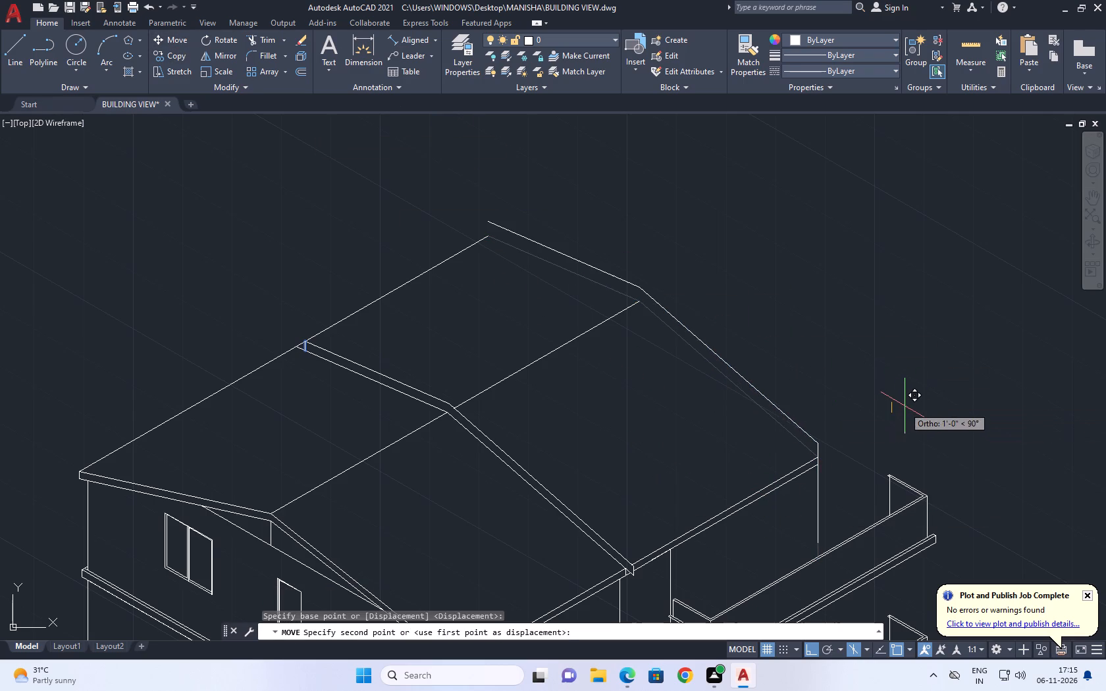
{"action": "key", "text": "F5"}
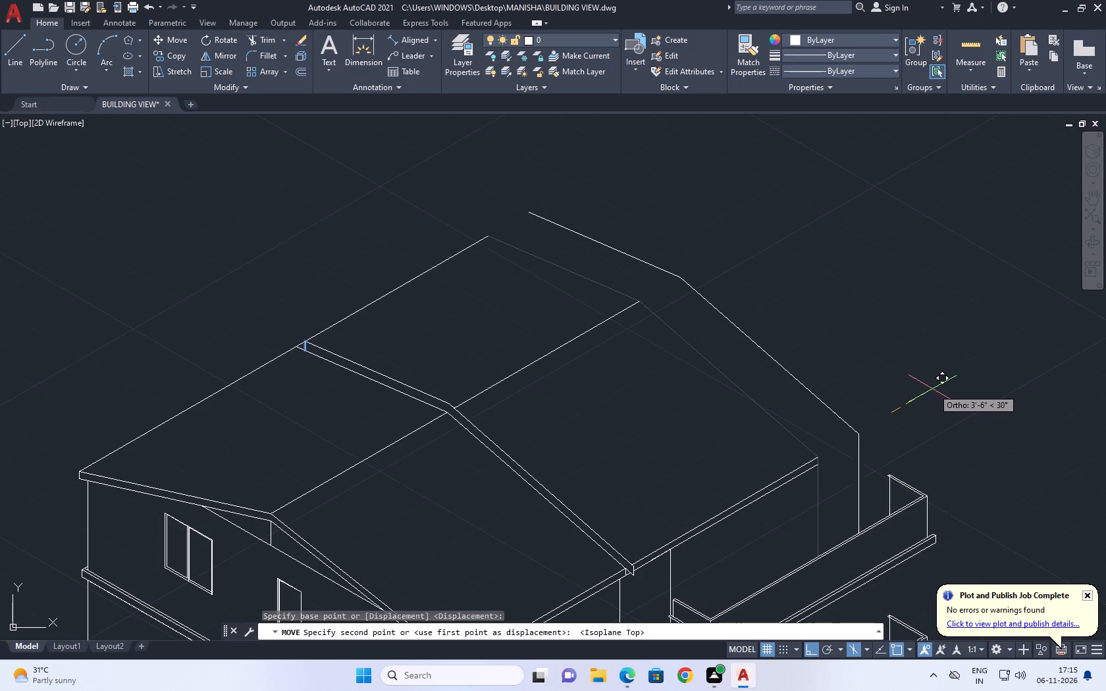
{"action": "left_click", "coordinate": [916, 395]}
Extend the main roof's two eave lines, ridge line and rear edge to the moved sloping edges.
{"action": "scroll", "coordinate": [700, 425], "scroll_direction": "down", "scroll_amount": 1}
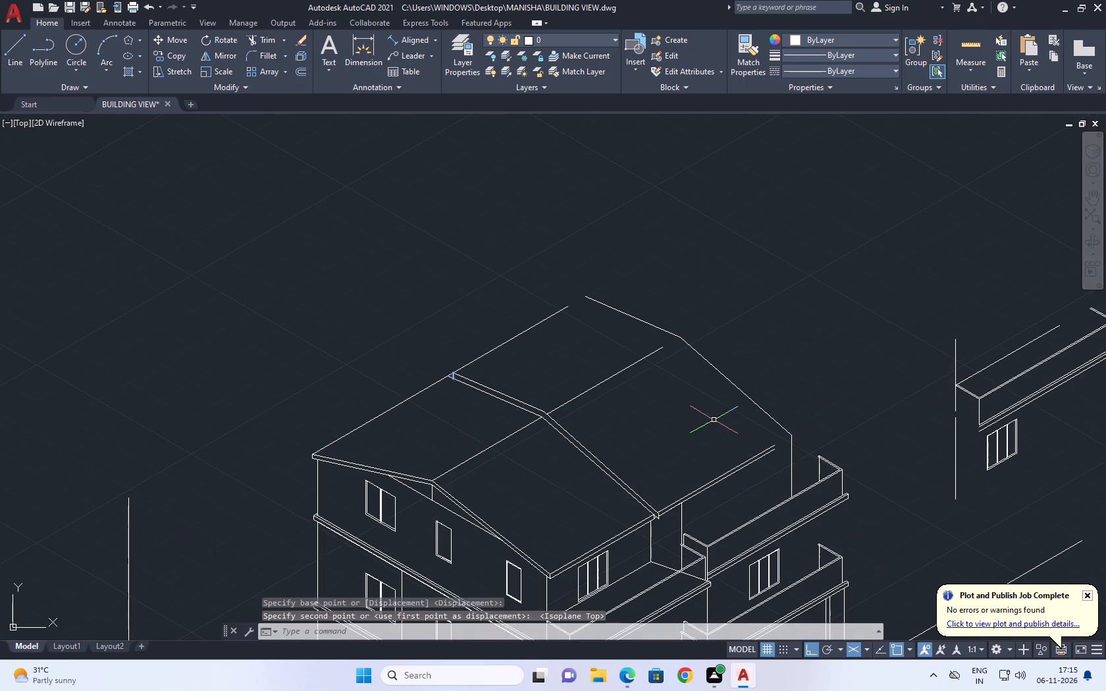
{"action": "middle_click_drag", "start_coordinate": [743, 392], "coordinate": [804, 340]}
{"action": "type", "text": "EX"}
{"action": "key", "text": "space"}
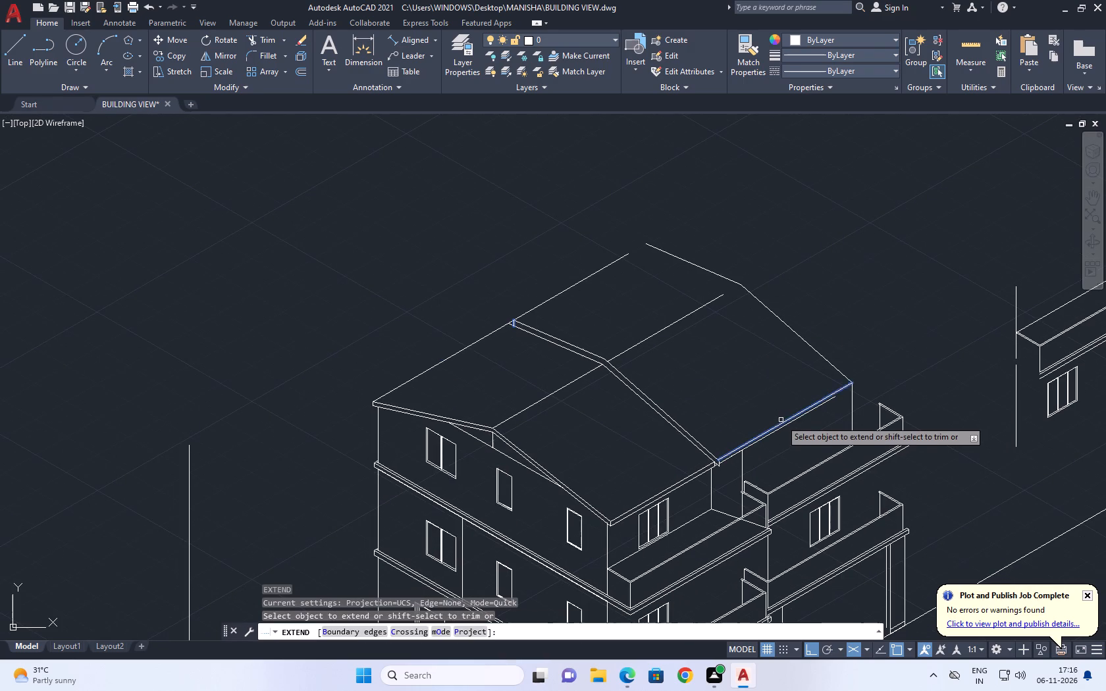
{"action": "left_click", "coordinate": [770, 413]}
{"action": "left_click", "coordinate": [822, 426]}
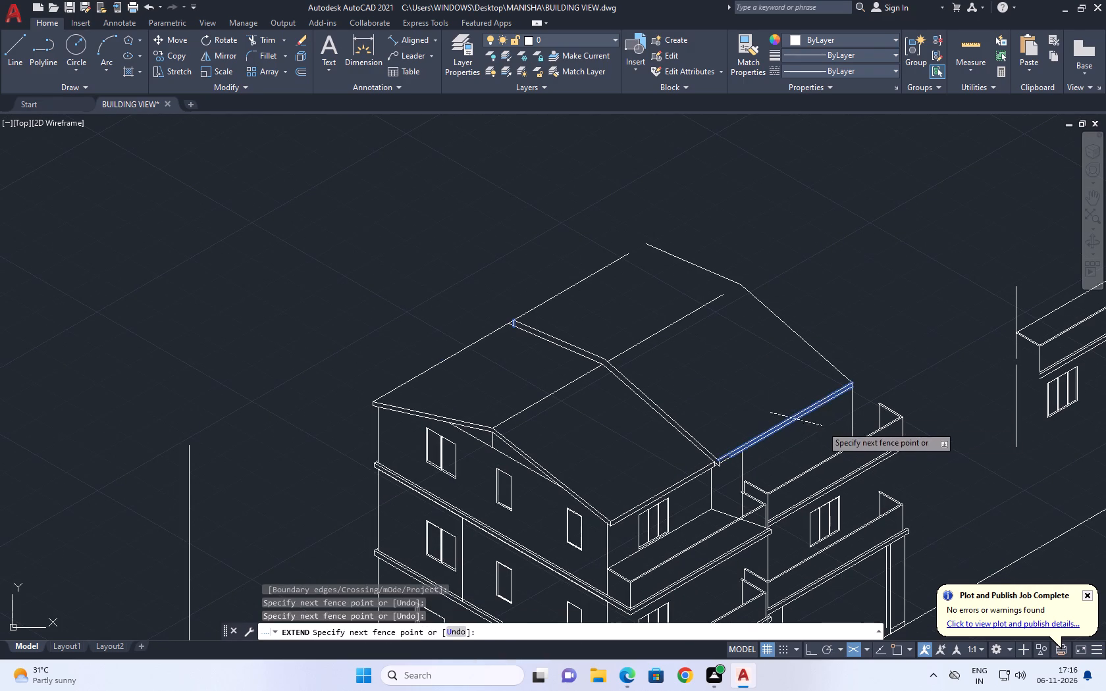
{"action": "left_click", "coordinate": [699, 338]}
{"action": "left_click", "coordinate": [663, 282]}
{"action": "left_click", "coordinate": [583, 273]}
{"action": "left_click", "coordinate": [658, 272]}
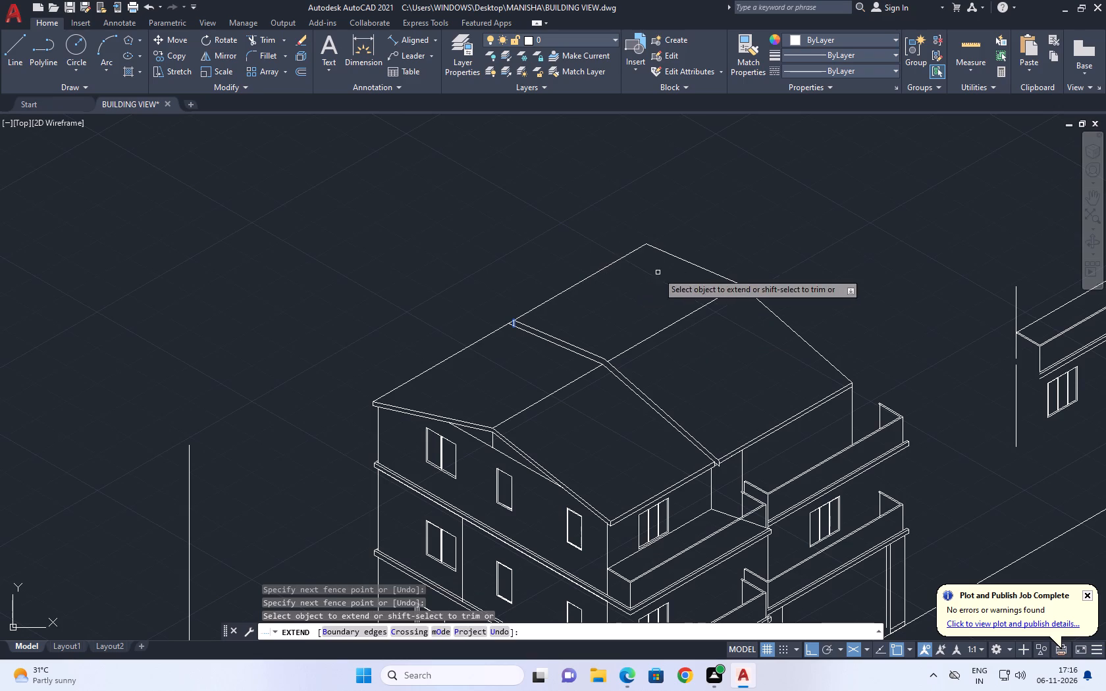
{"action": "key", "text": "Escape"}
Erase the leftover balcony, window and vertical line copies standing beside the building.
{"action": "scroll", "coordinate": [616, 272], "scroll_direction": "down", "scroll_amount": 2}
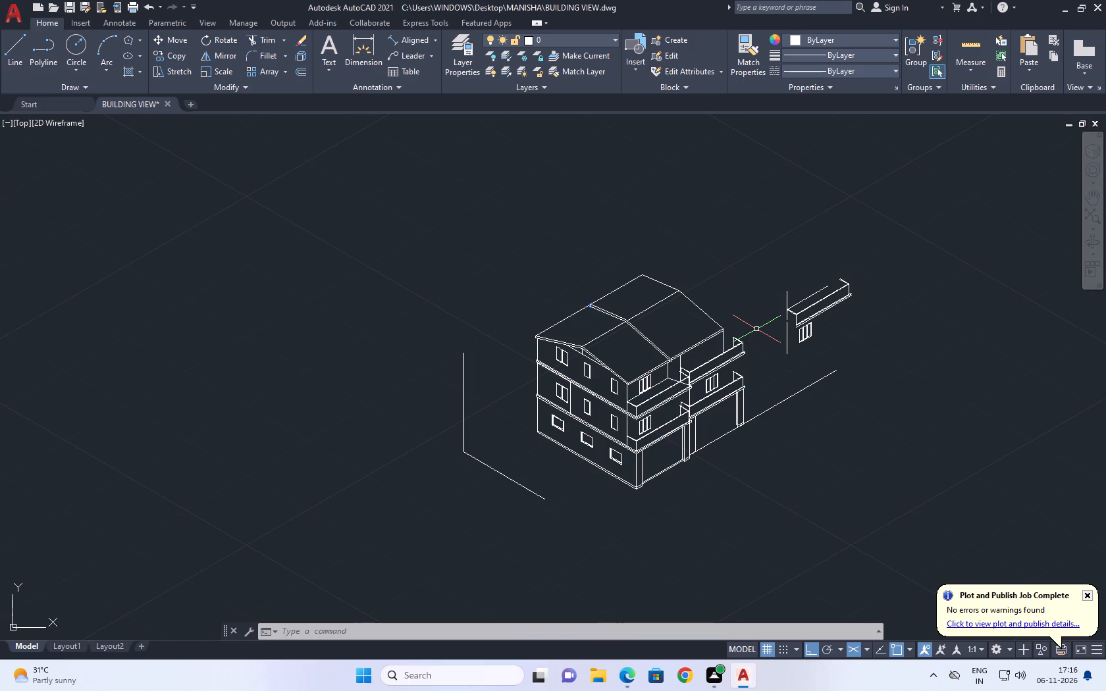
{"action": "scroll", "coordinate": [756, 329], "scroll_direction": "up", "scroll_amount": 1}
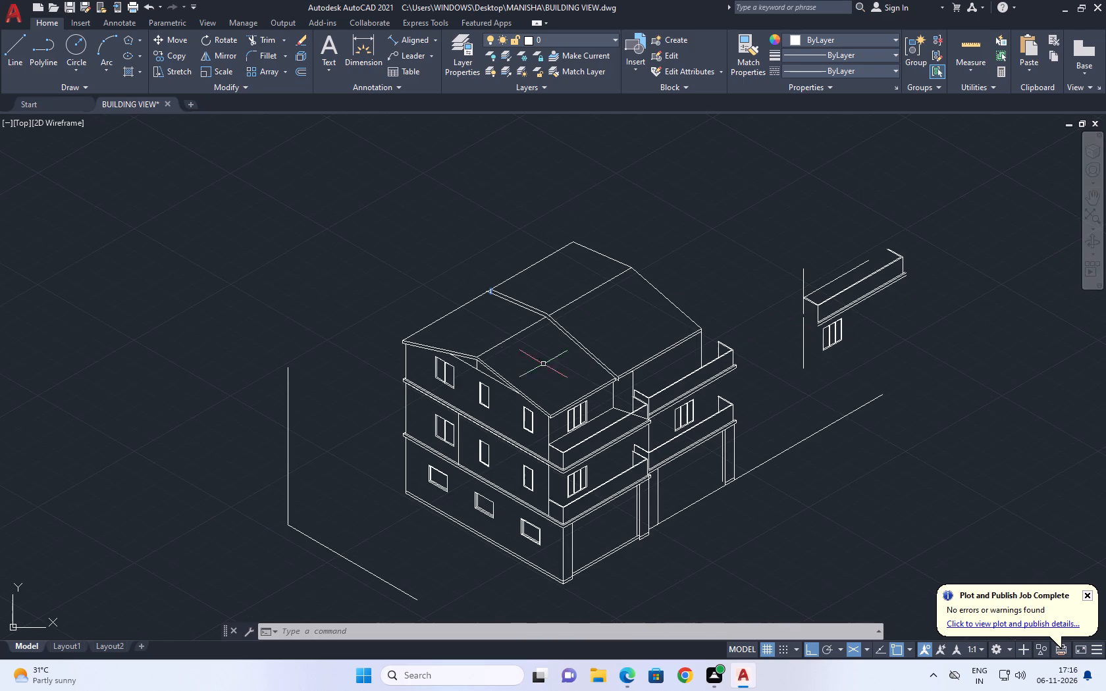
{"action": "middle_click_drag", "start_coordinate": [765, 360], "coordinate": [727, 367]}
{"action": "scroll", "coordinate": [765, 360], "scroll_direction": "down", "scroll_amount": 1}
{"action": "scroll", "coordinate": [743, 333], "scroll_direction": "up", "scroll_amount": 2}
{"action": "left_click", "coordinate": [754, 263]}
{"action": "left_click", "coordinate": [870, 457]}
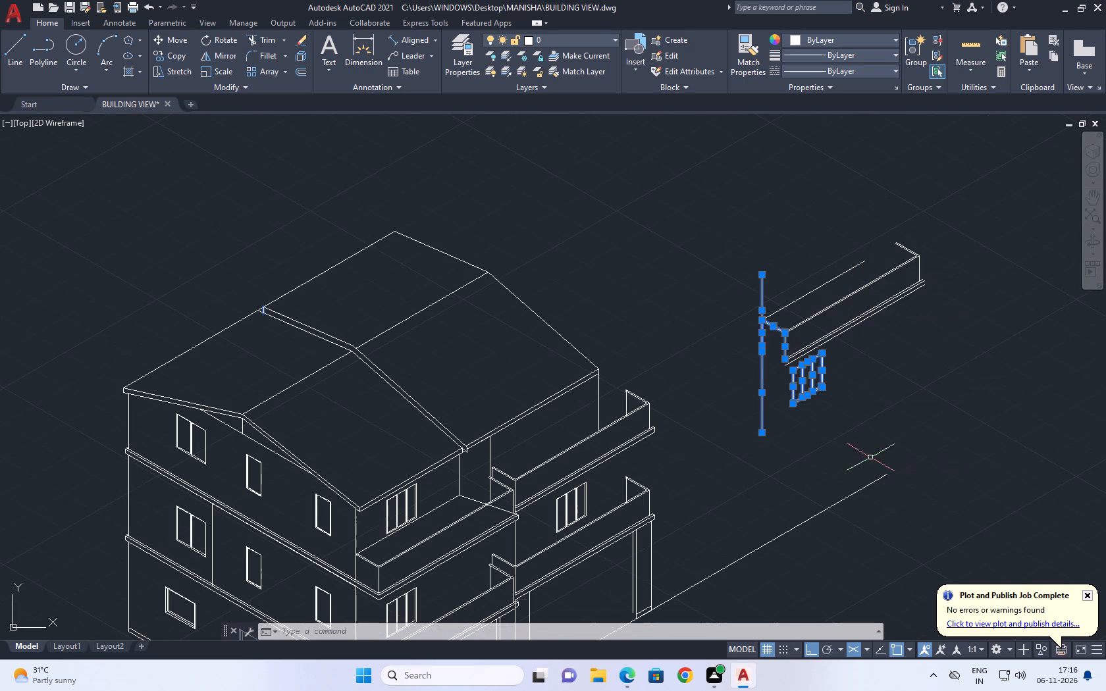
{"action": "left_click_drag", "start_coordinate": [958, 344], "coordinate": [941, 322]}
{"action": "left_click", "coordinate": [758, 243]}
{"action": "key", "text": "Delete"}
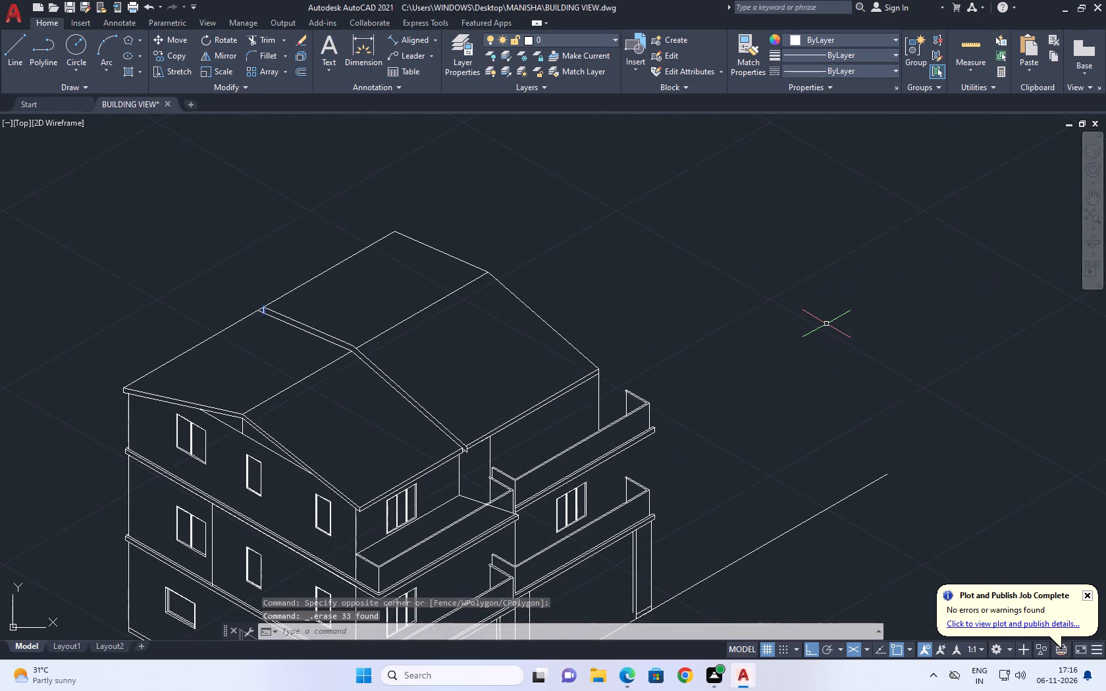
Extend the inner vertical line of the far ground-floor pillar down to its base.
{"action": "middle_click_drag", "start_coordinate": [614, 407], "coordinate": [725, 310]}
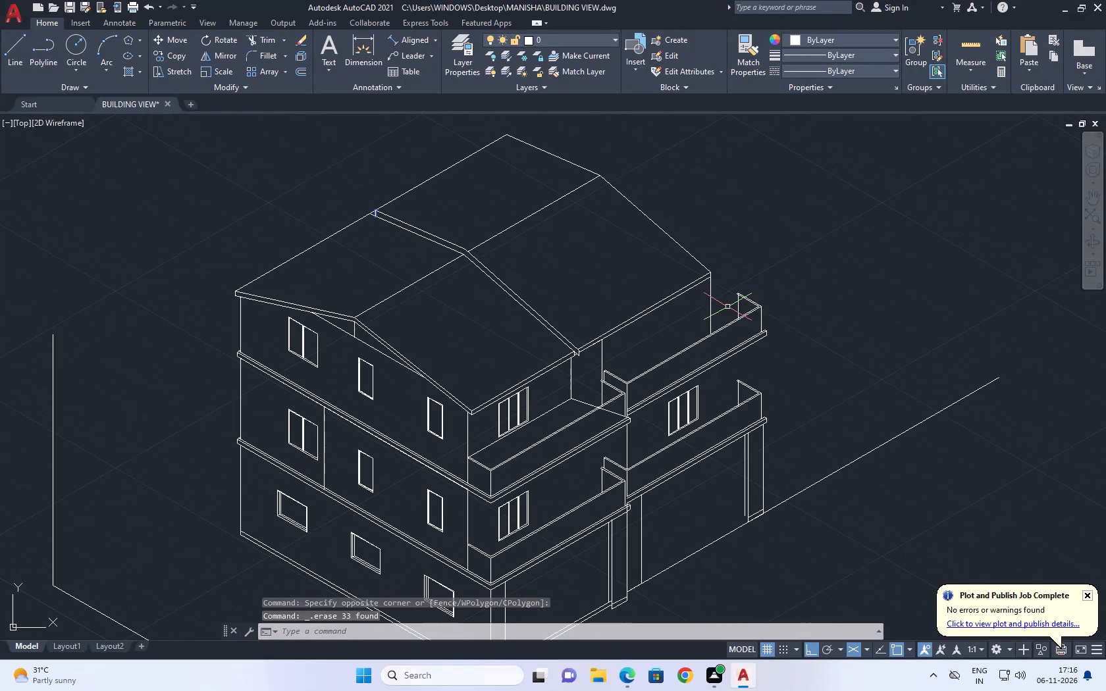
{"action": "middle_click_drag", "start_coordinate": [809, 499], "coordinate": [780, 442]}
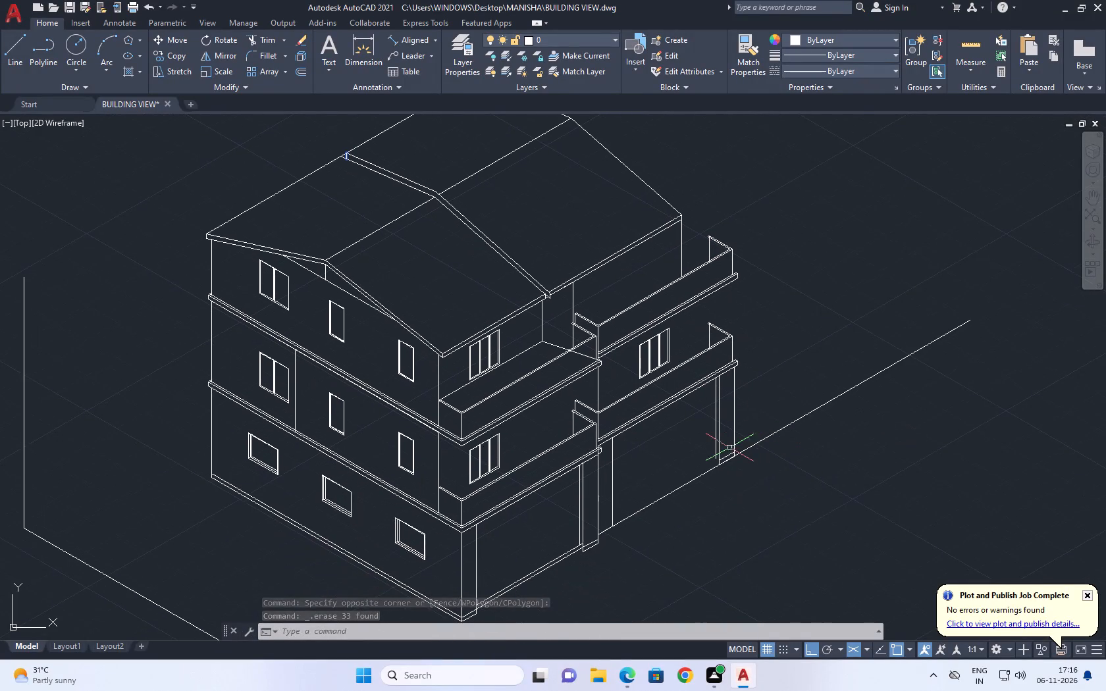
{"action": "key", "text": "e"}
{"action": "type", "text": "X"}
{"action": "key", "text": "space"}
{"action": "scroll", "coordinate": [708, 444], "scroll_direction": "up", "scroll_amount": 1}
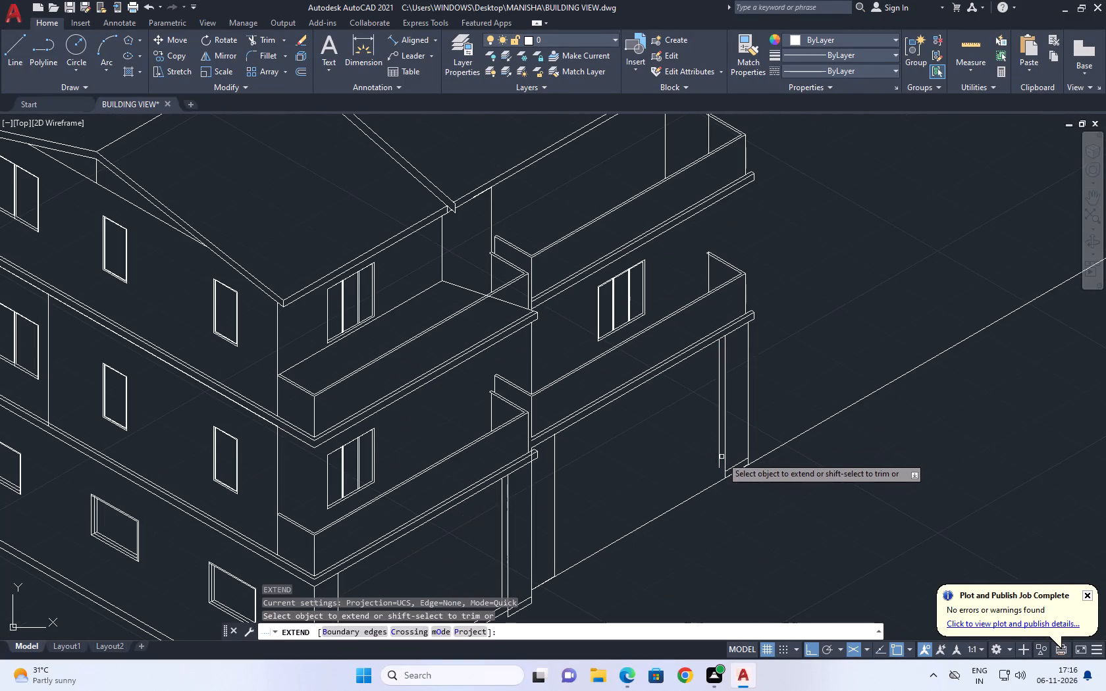
{"action": "left_click", "coordinate": [722, 457]}
{"action": "left_click", "coordinate": [712, 457]}
{"action": "key", "text": "space"}
{"action": "scroll", "coordinate": [762, 382], "scroll_direction": "down", "scroll_amount": 1}
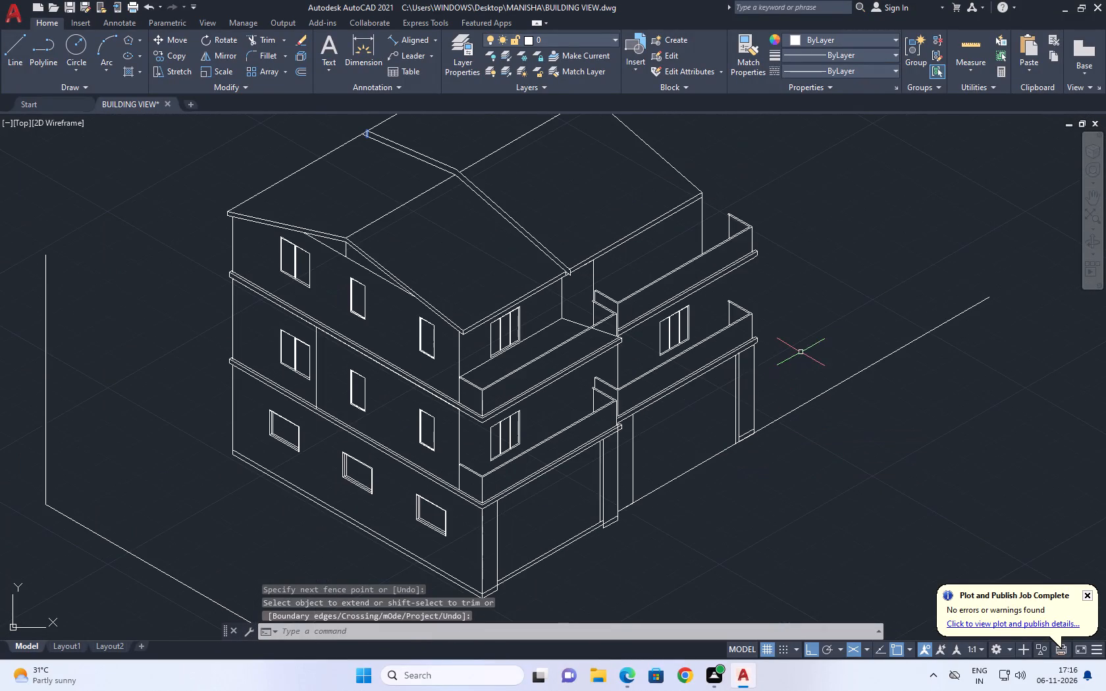
Deselect everything, including the highlighted short vertical line at the rear end of the gable roof's raised edge.
{"action": "middle_click_drag", "start_coordinate": [801, 351], "coordinate": [787, 429]}
{"action": "scroll", "coordinate": [784, 428], "scroll_direction": "down", "scroll_amount": 1}
{"action": "middle_click_drag", "start_coordinate": [737, 378], "coordinate": [739, 396]}
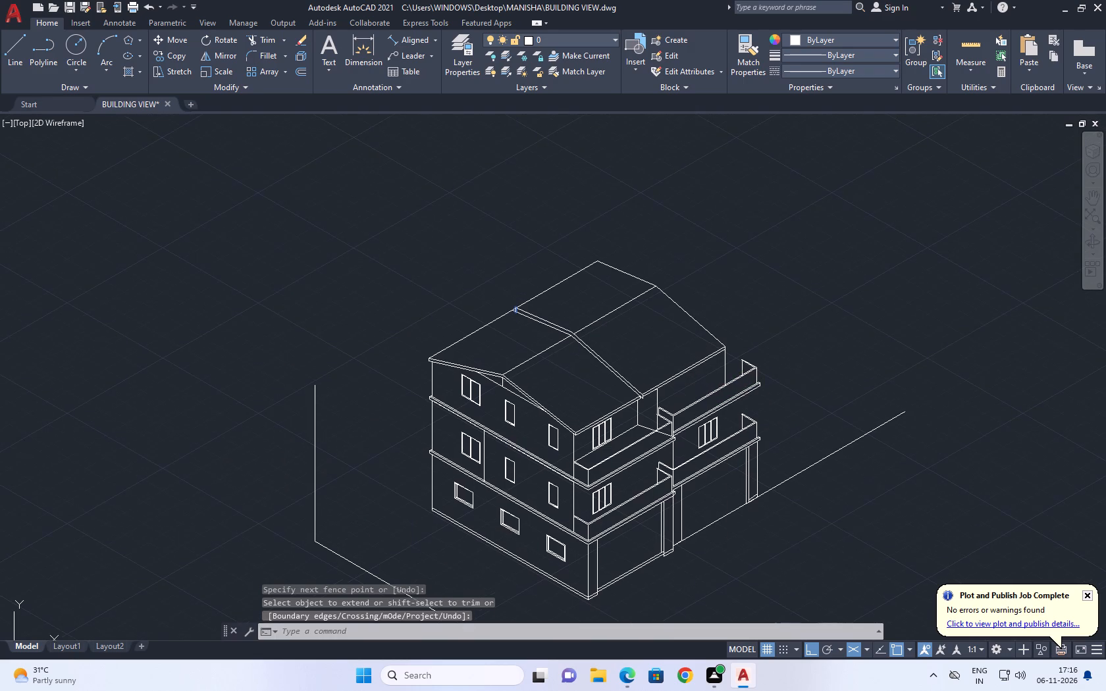
{"action": "scroll", "coordinate": [521, 311], "scroll_direction": "up", "scroll_amount": 3}
{"action": "left_click", "coordinate": [460, 272]}
{"action": "left_click", "coordinate": [556, 378]}
{"action": "right_click", "coordinate": [578, 267]}
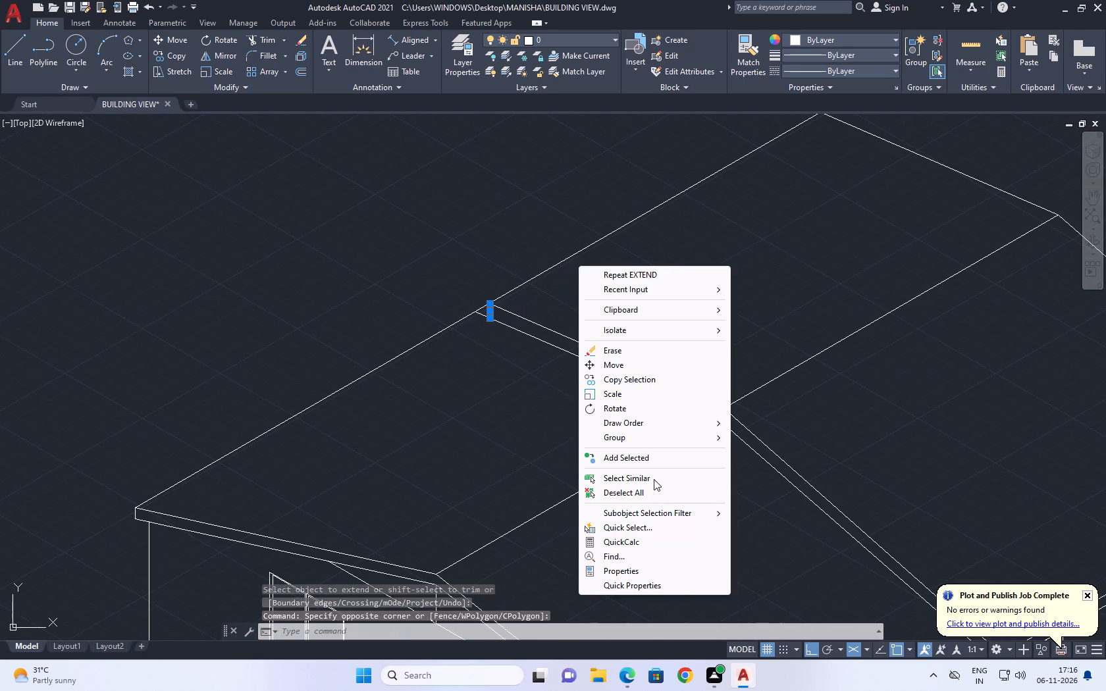
{"action": "left_click", "coordinate": [656, 491]}
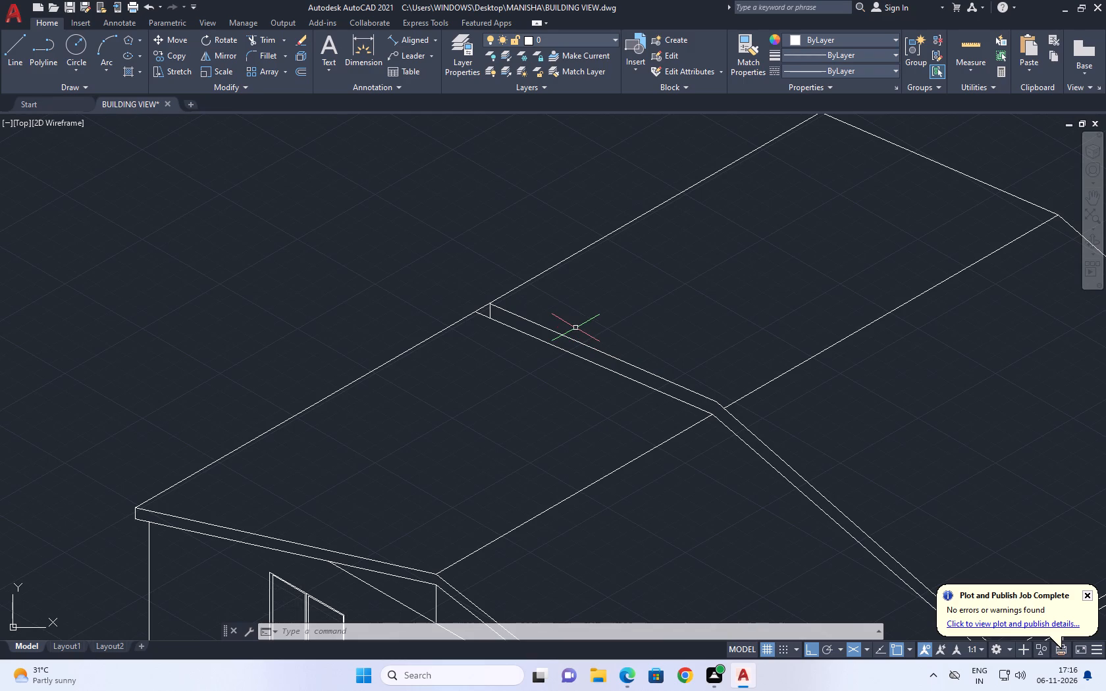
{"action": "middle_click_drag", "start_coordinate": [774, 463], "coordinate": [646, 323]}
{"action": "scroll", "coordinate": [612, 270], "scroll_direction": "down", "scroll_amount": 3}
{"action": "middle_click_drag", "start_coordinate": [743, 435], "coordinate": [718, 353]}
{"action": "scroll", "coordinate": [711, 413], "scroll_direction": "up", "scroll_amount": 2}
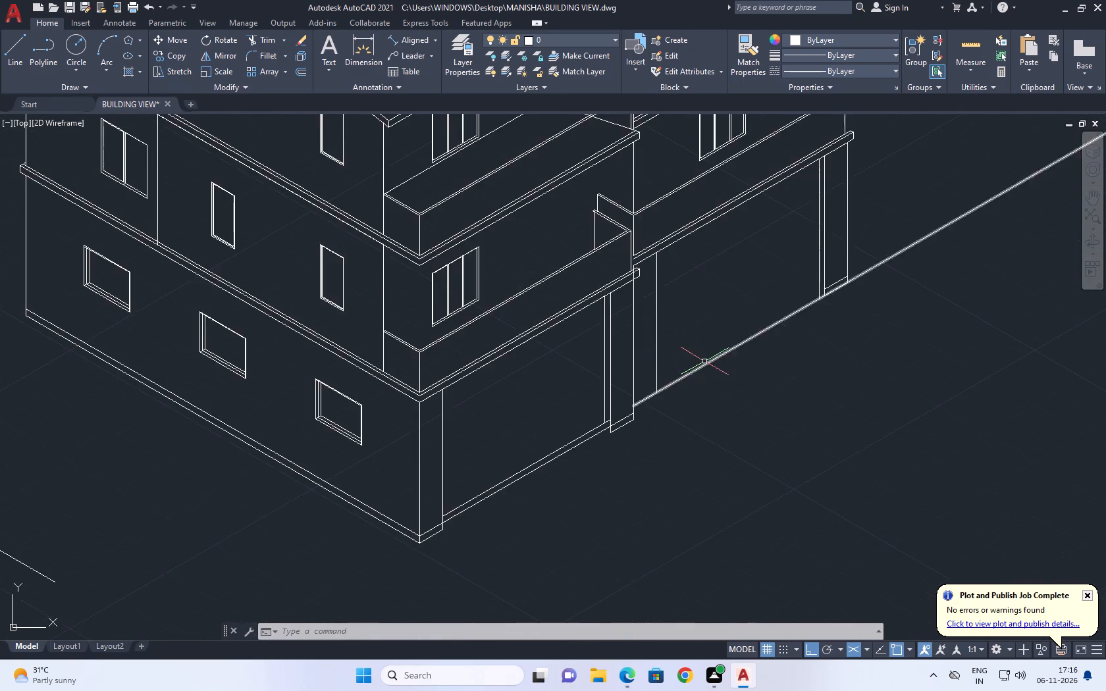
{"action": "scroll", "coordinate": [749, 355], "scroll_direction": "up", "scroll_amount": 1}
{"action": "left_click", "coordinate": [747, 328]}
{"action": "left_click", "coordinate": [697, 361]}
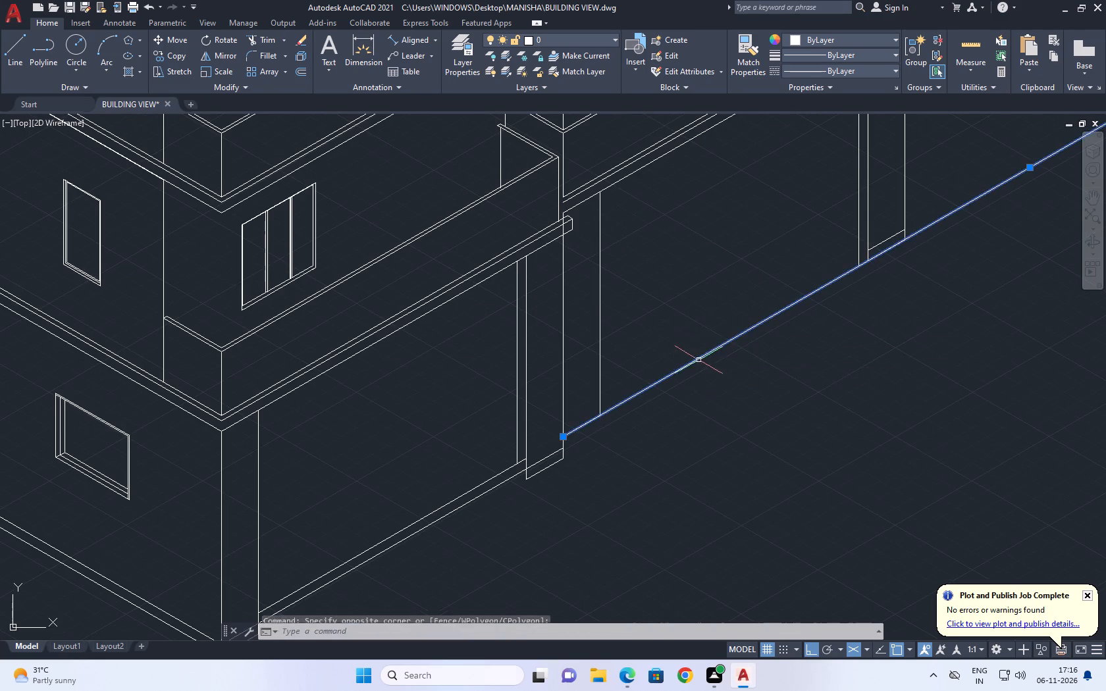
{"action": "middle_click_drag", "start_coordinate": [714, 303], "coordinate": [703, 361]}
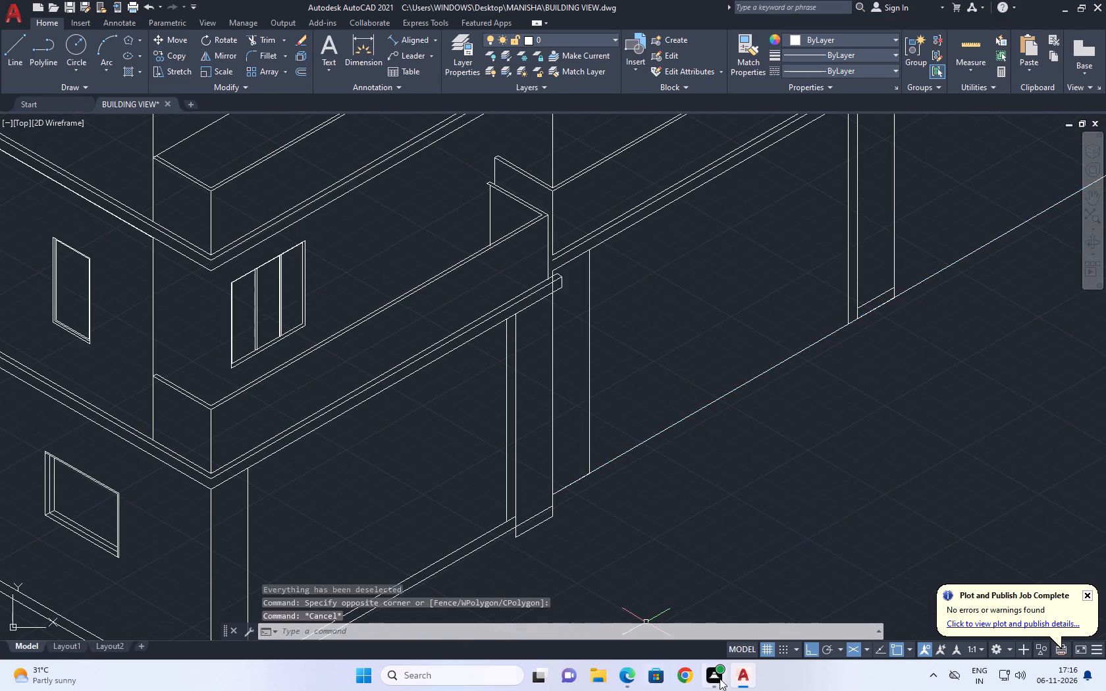
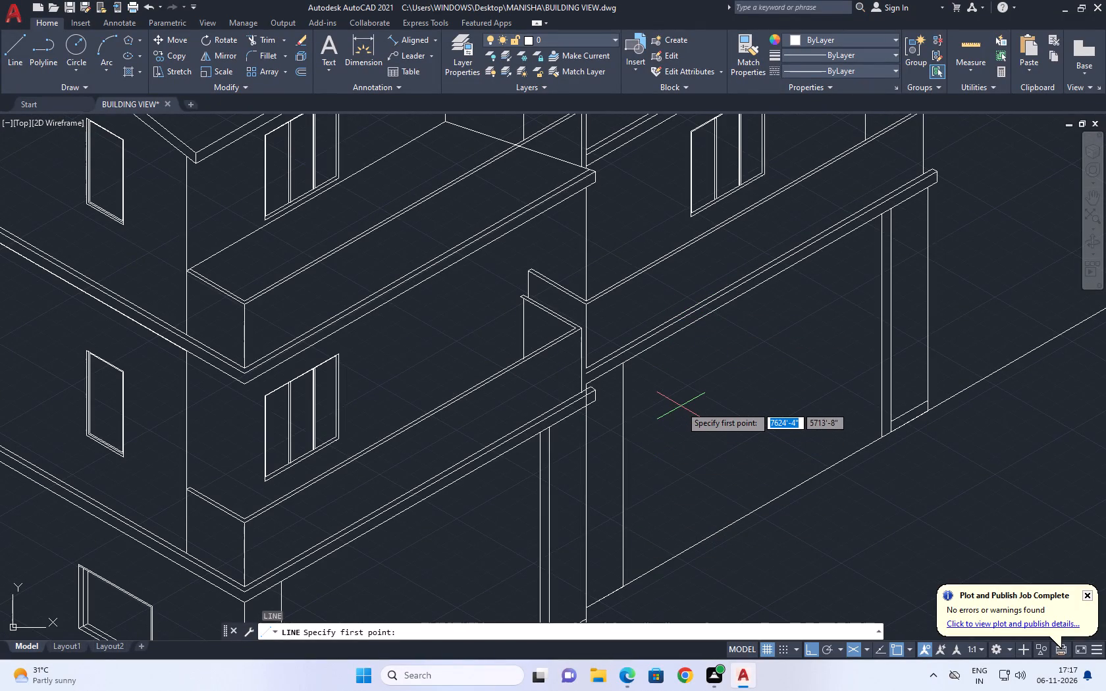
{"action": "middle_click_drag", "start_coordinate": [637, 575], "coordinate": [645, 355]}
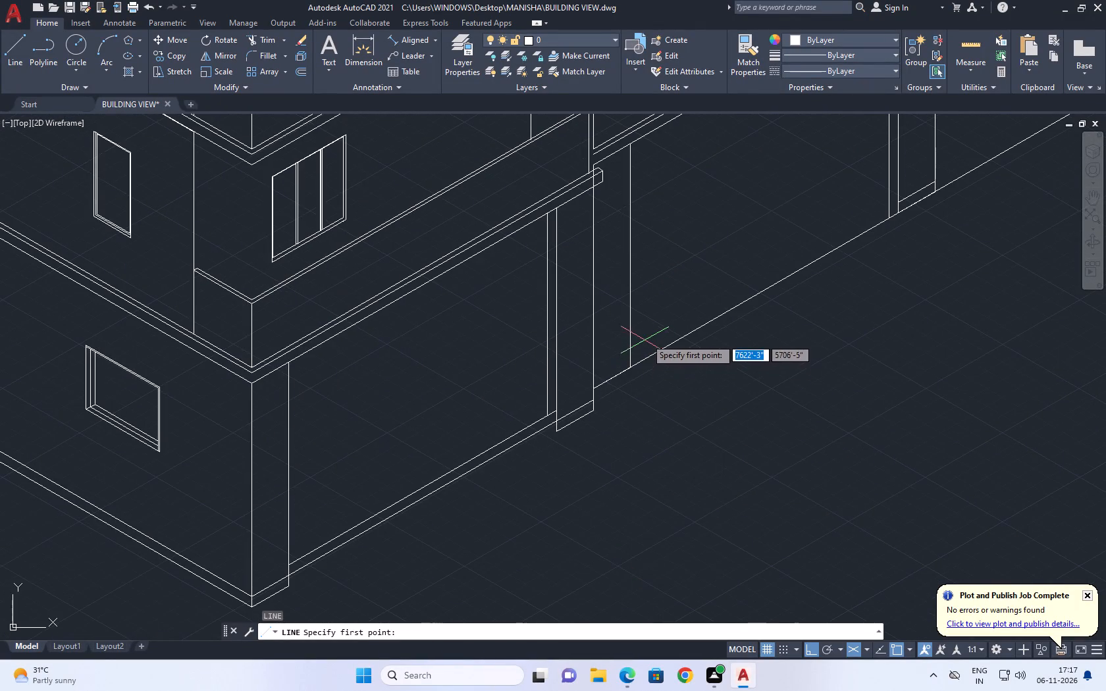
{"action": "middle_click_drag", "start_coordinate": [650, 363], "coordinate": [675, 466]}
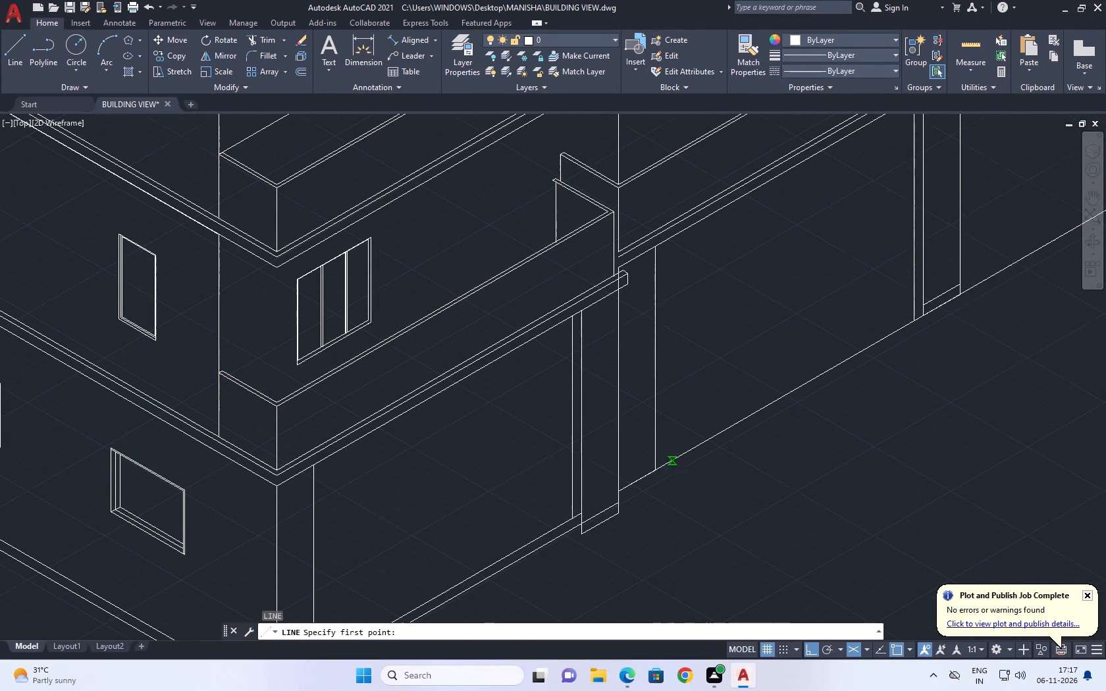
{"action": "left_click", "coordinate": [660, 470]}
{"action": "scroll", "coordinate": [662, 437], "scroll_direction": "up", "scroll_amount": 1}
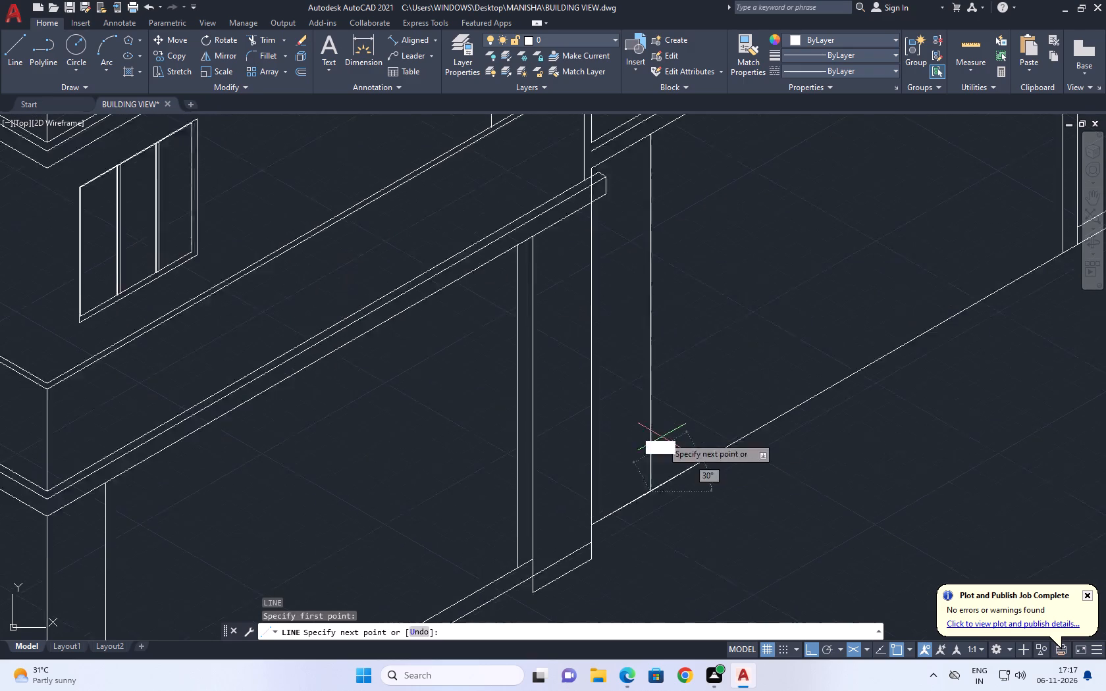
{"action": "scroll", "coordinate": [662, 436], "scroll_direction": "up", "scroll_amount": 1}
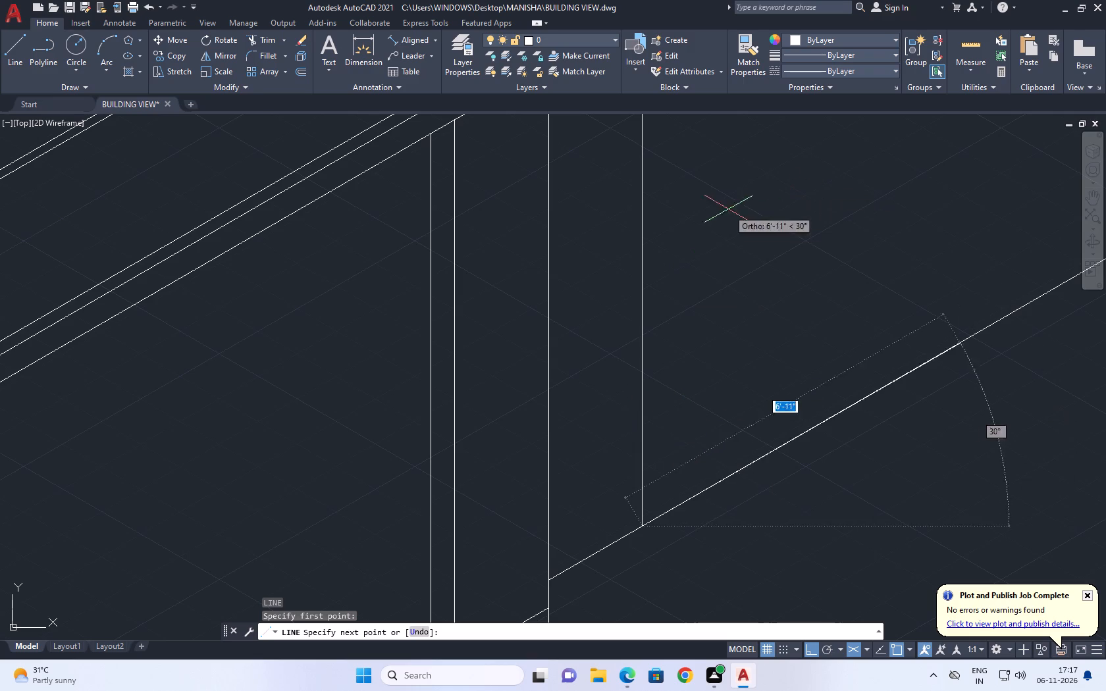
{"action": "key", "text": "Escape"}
Trim the vertical wall line where it crosses the end of the front first-floor balcony slab.
{"action": "middle_click_drag", "start_coordinate": [683, 484], "coordinate": [615, 479]}
{"action": "scroll", "coordinate": [629, 486], "scroll_direction": "up", "scroll_amount": 1}
{"action": "scroll", "coordinate": [601, 469], "scroll_direction": "down", "scroll_amount": 1}
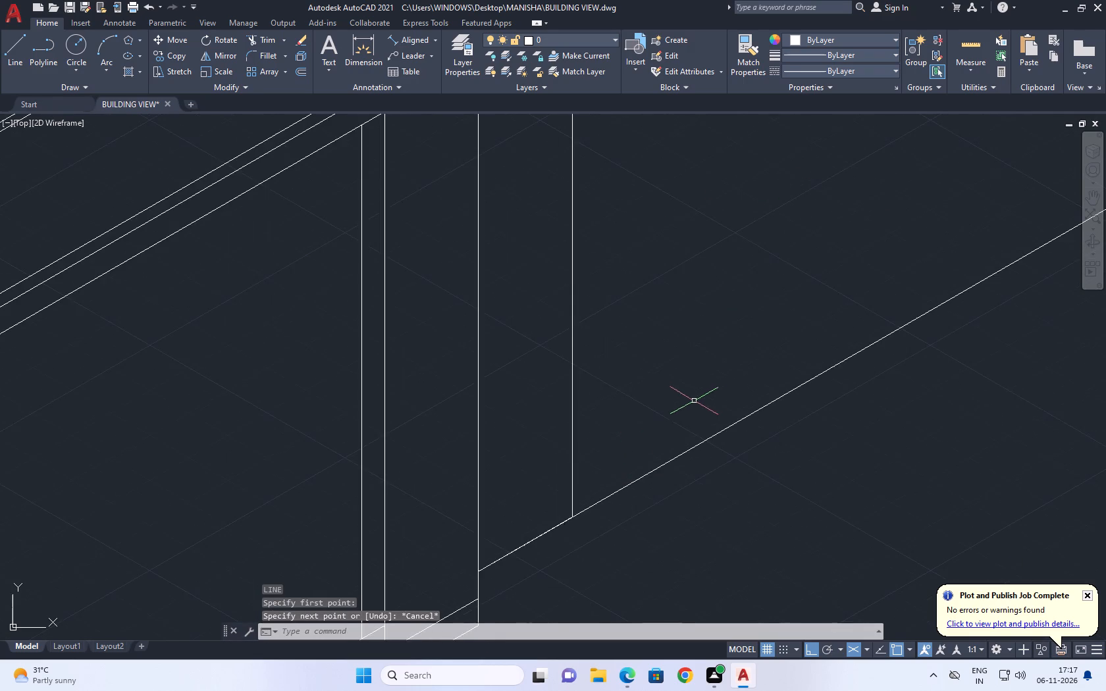
{"action": "scroll", "coordinate": [700, 397], "scroll_direction": "down", "scroll_amount": 2}
{"action": "middle_click_drag", "start_coordinate": [780, 369], "coordinate": [735, 417]}
{"action": "type", "text": "TR"}
{"action": "key", "text": "space"}
{"action": "scroll", "coordinate": [569, 305], "scroll_direction": "up", "scroll_amount": 2}
{"action": "left_click", "coordinate": [569, 308]}
{"action": "left_click", "coordinate": [552, 316]}
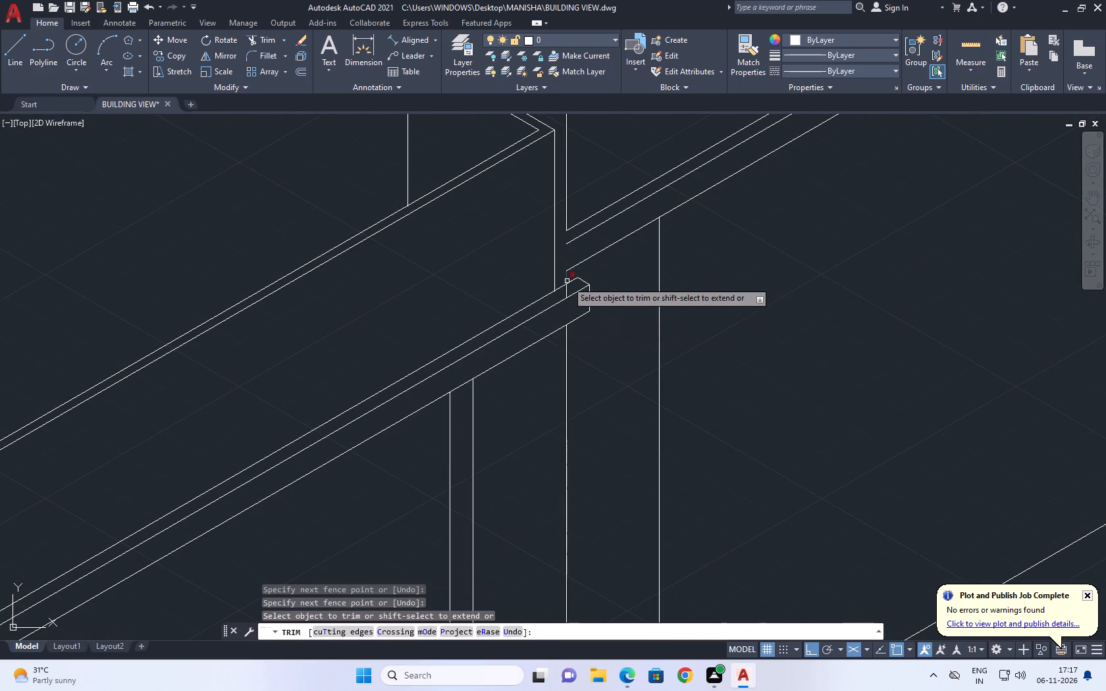
{"action": "scroll", "coordinate": [567, 286], "scroll_direction": "up", "scroll_amount": 2}
{"action": "left_click", "coordinate": [566, 287]}
{"action": "left_click", "coordinate": [550, 299]}
{"action": "scroll", "coordinate": [571, 290], "scroll_direction": "down", "scroll_amount": 2}
{"action": "key", "text": "Escape"}
{"action": "scroll", "coordinate": [598, 298], "scroll_direction": "down", "scroll_amount": 2}
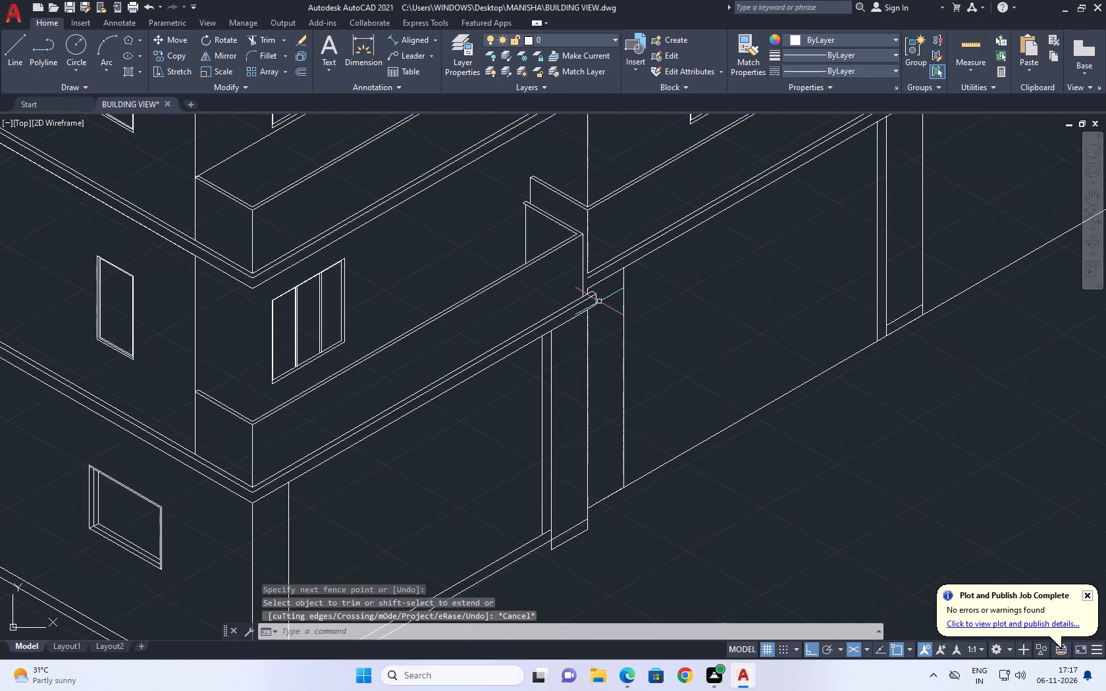
Extend the rear first-floor balcony slab's edge line to the front balcony's vertical corner line.
{"action": "type", "text": "EX"}
{"action": "key", "text": "space"}
{"action": "scroll", "coordinate": [592, 273], "scroll_direction": "up", "scroll_amount": 1}
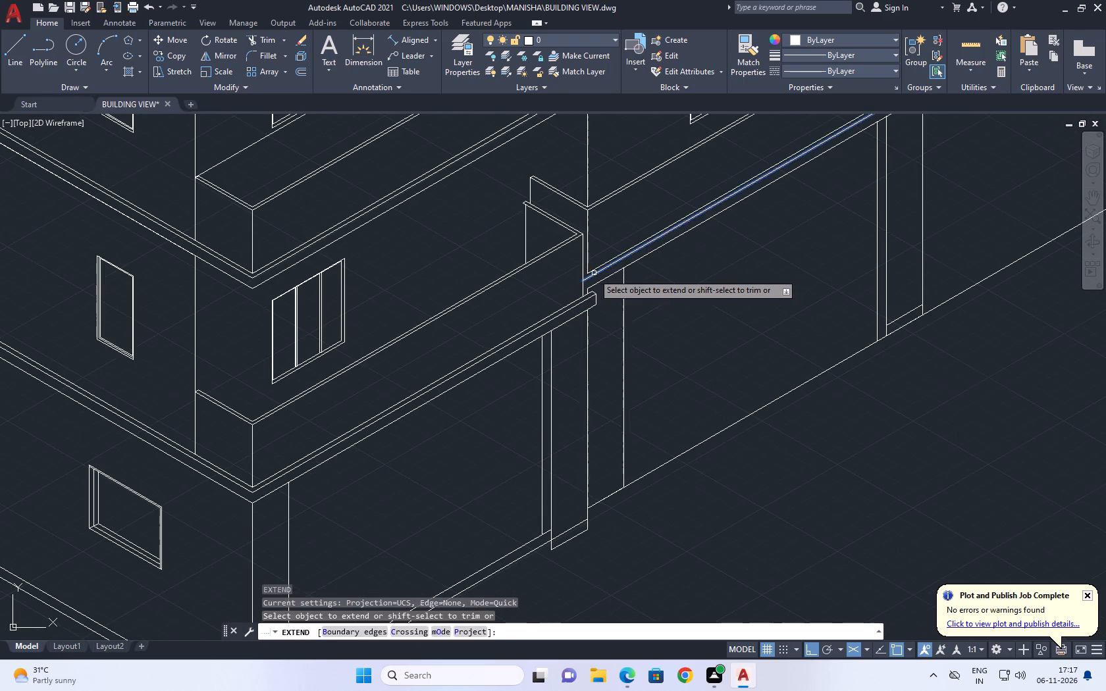
{"action": "left_click", "coordinate": [591, 277]}
{"action": "key", "text": "Escape"}
Erase the short duplicate line lying on the ground line at the base of the far ground-floor pillar.
{"action": "scroll", "coordinate": [579, 290], "scroll_direction": "down", "scroll_amount": 1}
{"action": "scroll", "coordinate": [674, 289], "scroll_direction": "down", "scroll_amount": 2}
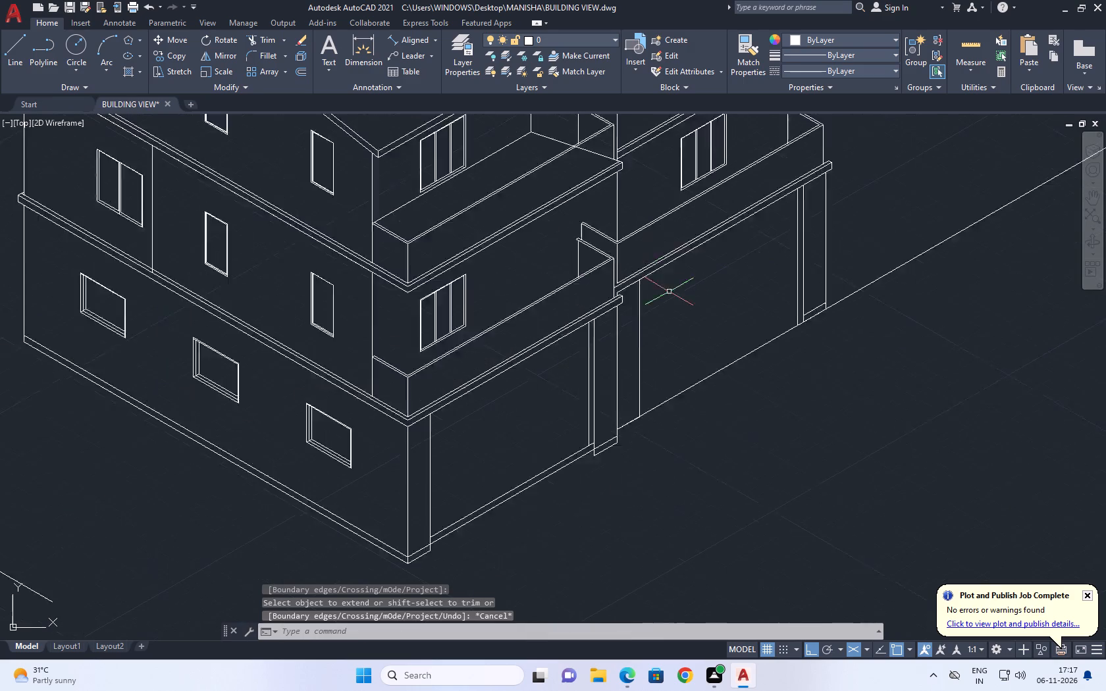
{"action": "middle_click_drag", "start_coordinate": [952, 315], "coordinate": [743, 369]}
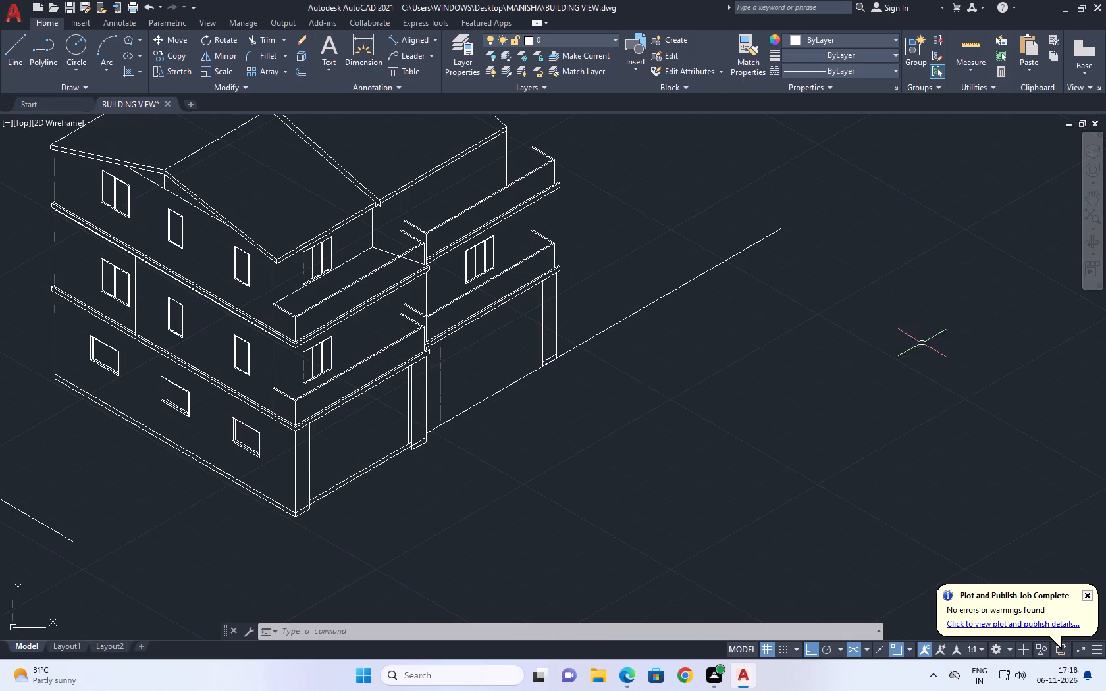
{"action": "middle_click_drag", "start_coordinate": [532, 307], "coordinate": [635, 355]}
{"action": "scroll", "coordinate": [555, 389], "scroll_direction": "up", "scroll_amount": 2}
{"action": "middle_click_drag", "start_coordinate": [1028, 292], "coordinate": [1014, 294]}
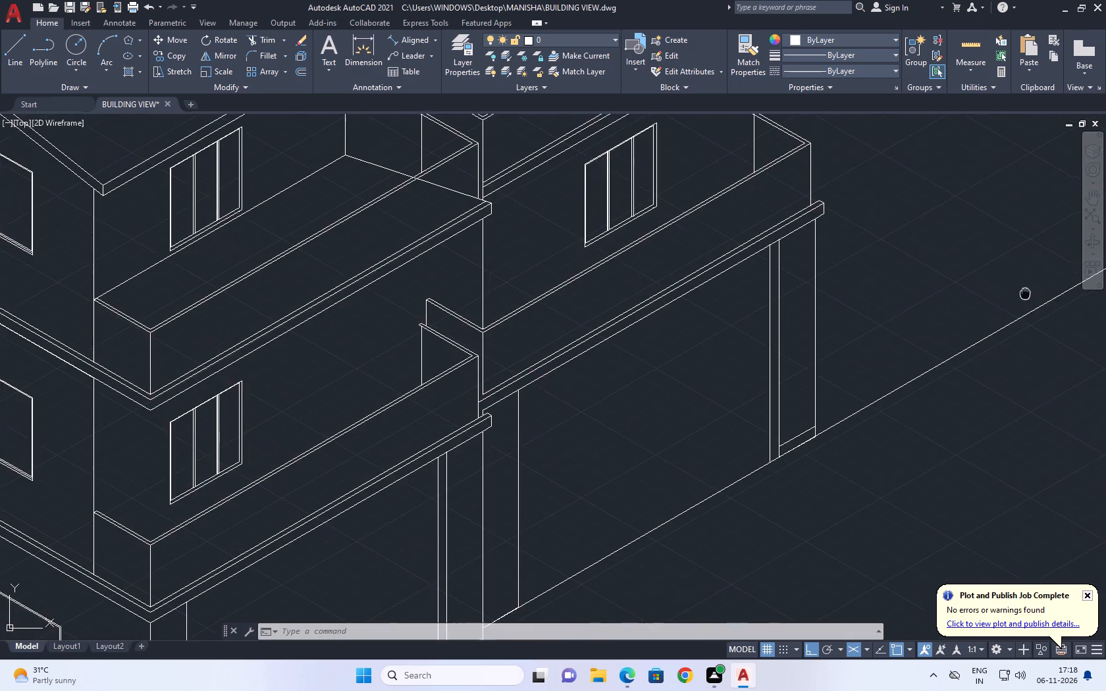
{"action": "middle_click_drag", "start_coordinate": [1014, 294], "coordinate": [680, 299]}
{"action": "scroll", "coordinate": [432, 434], "scroll_direction": "up", "scroll_amount": 3}
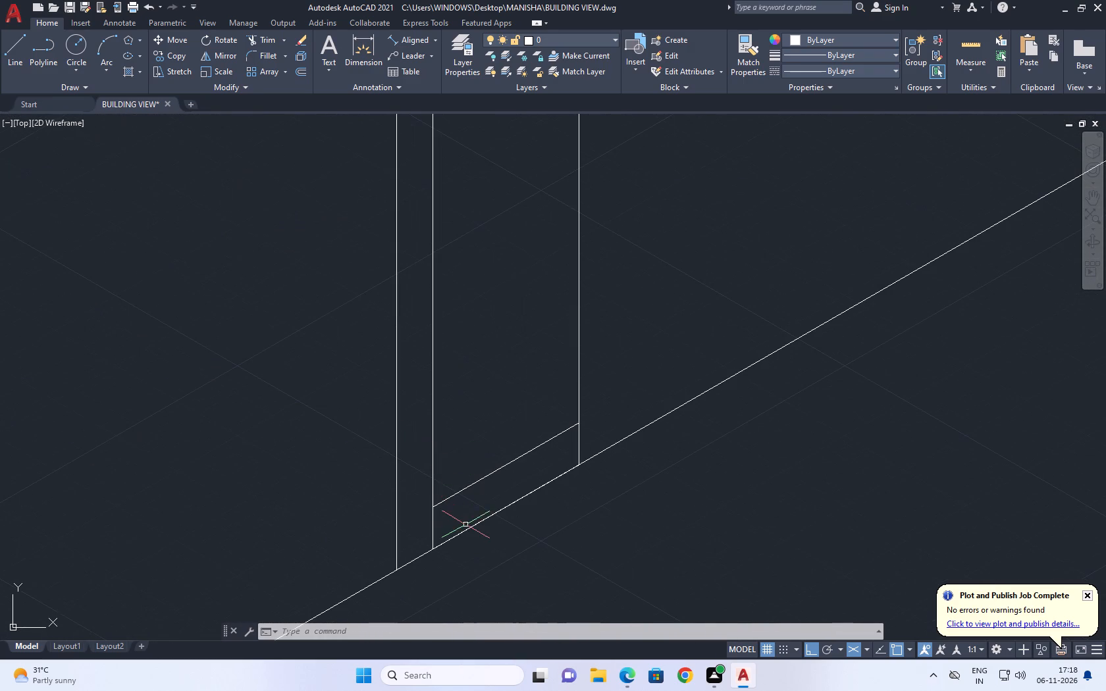
{"action": "left_click", "coordinate": [469, 528]}
{"action": "key", "text": "Delete"}
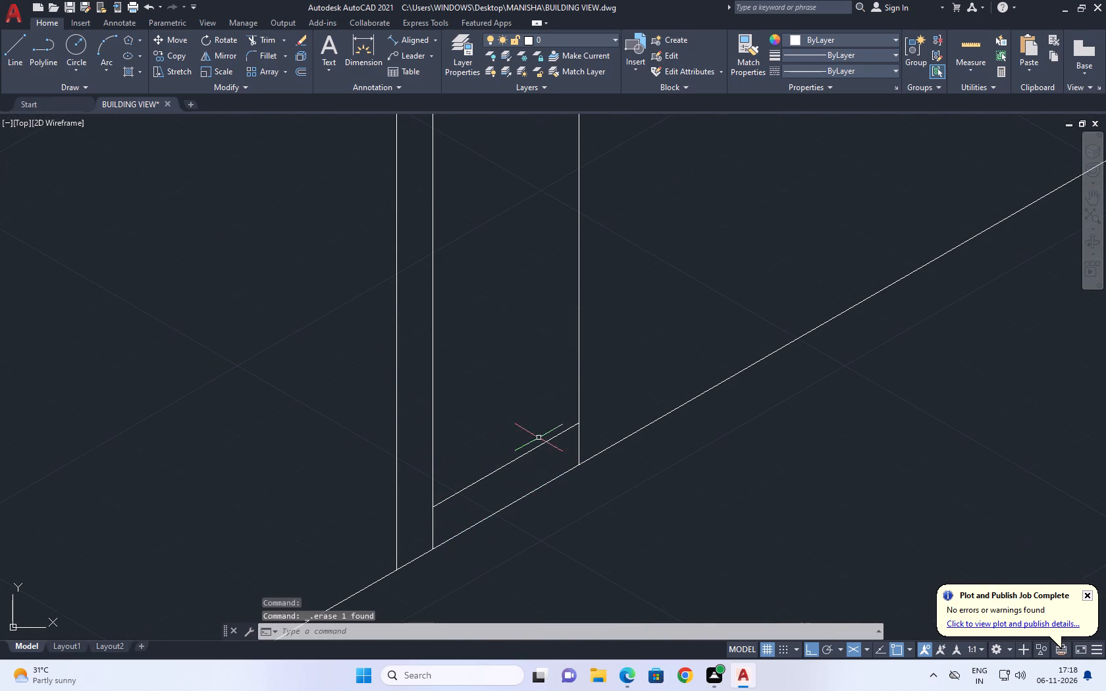
Trim the long ground line where it runs past the outer edge of the far ground-floor pillar.
{"action": "key", "text": "t"}
{"action": "key", "text": "r"}
{"action": "key", "text": "space"}
{"action": "left_click", "coordinate": [666, 422]}
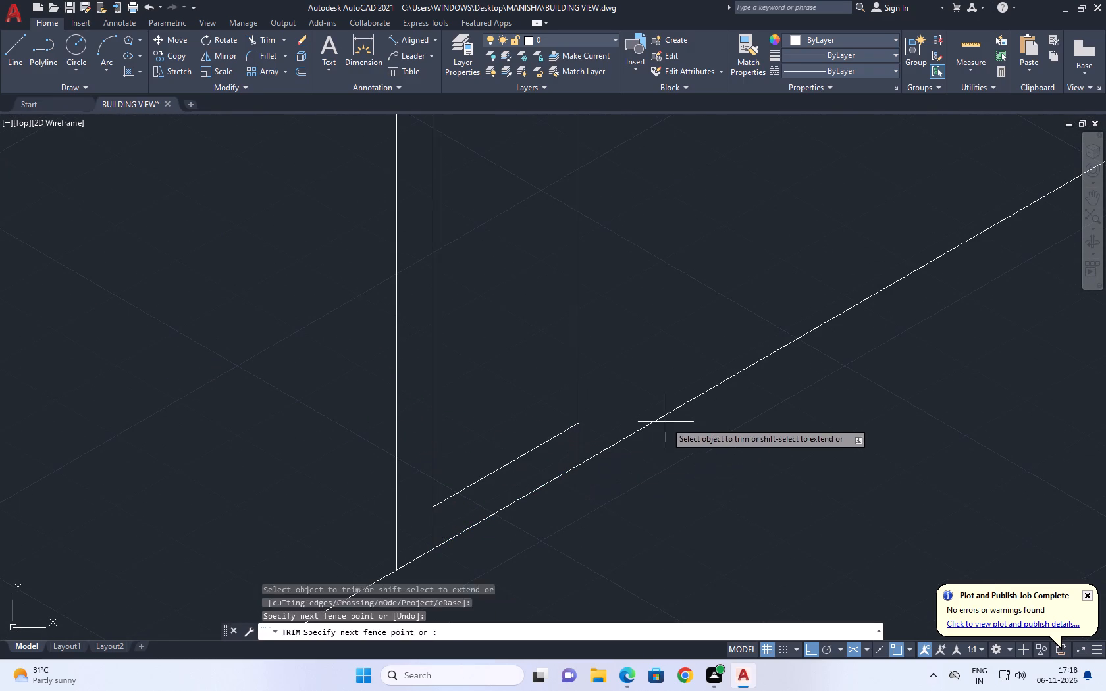
{"action": "left_click", "coordinate": [682, 404]}
{"action": "right_click", "coordinate": [626, 428]}
{"action": "left_click", "coordinate": [652, 446]}
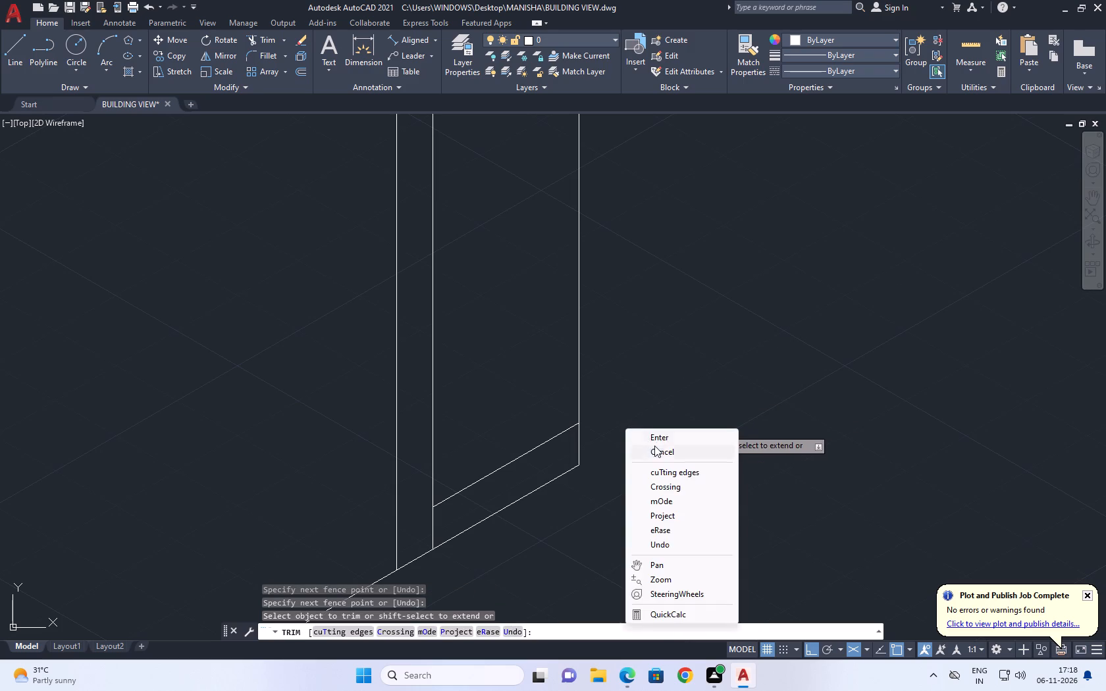
Erase the short duplicate base line between the middle pillar and the adjacent vertical line of the rear bay.
{"action": "scroll", "coordinate": [621, 305], "scroll_direction": "down", "scroll_amount": 4}
{"action": "middle_click_drag", "start_coordinate": [621, 239], "coordinate": [668, 329]}
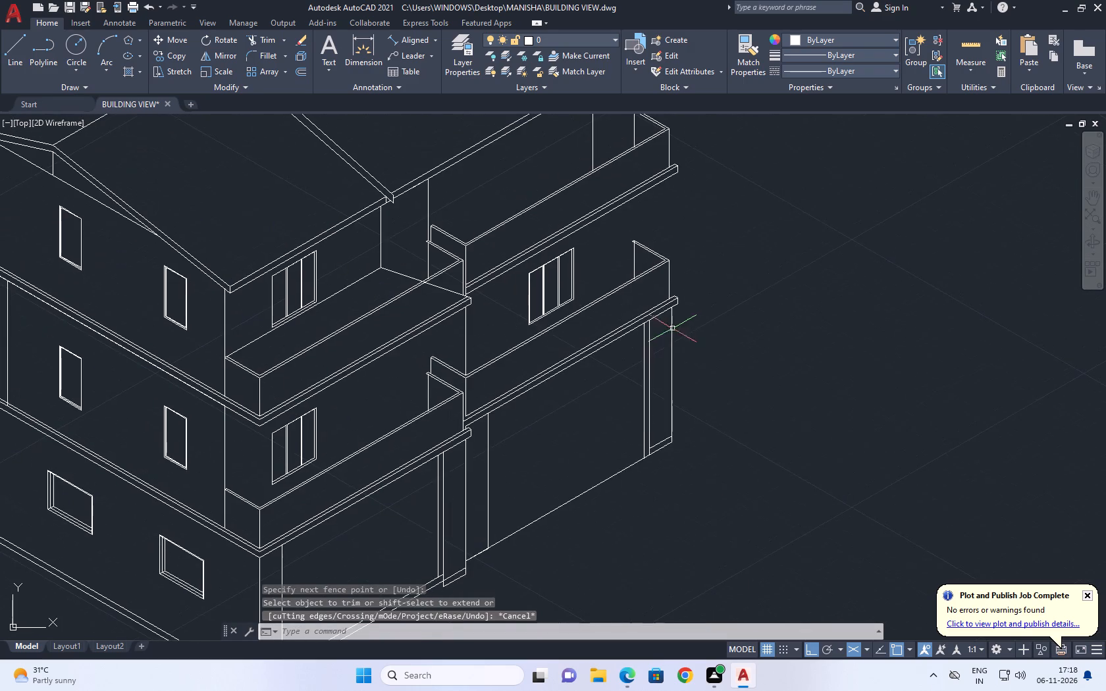
{"action": "middle_click_drag", "start_coordinate": [546, 522], "coordinate": [551, 432]}
{"action": "scroll", "coordinate": [501, 445], "scroll_direction": "up", "scroll_amount": 1}
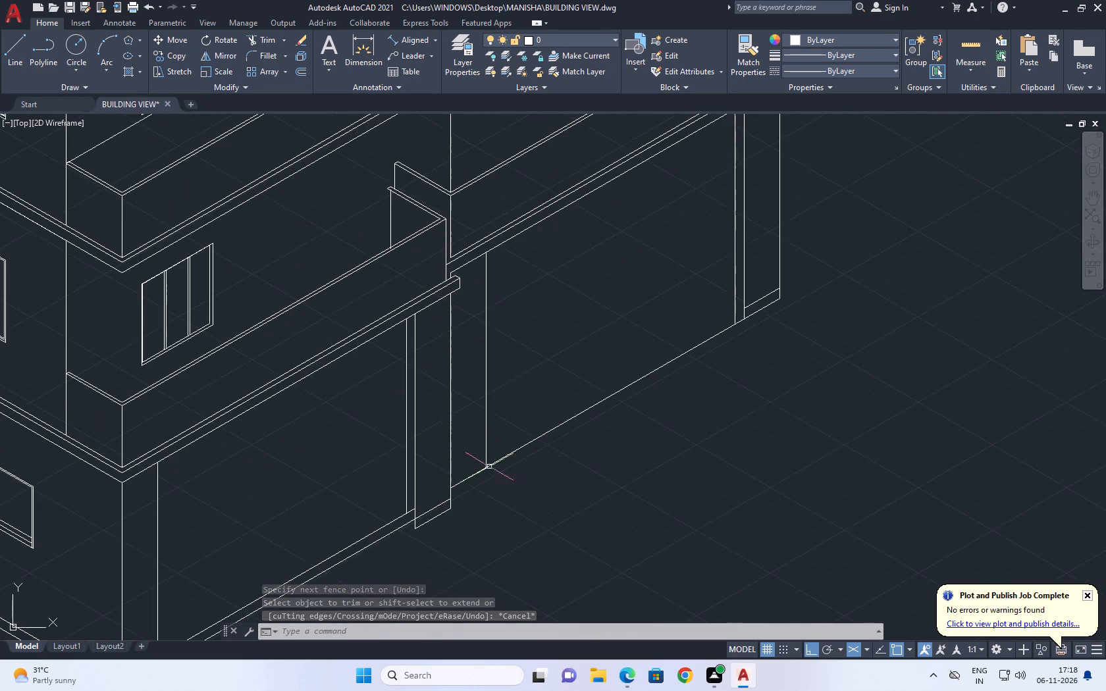
{"action": "scroll", "coordinate": [461, 475], "scroll_direction": "up", "scroll_amount": 1}
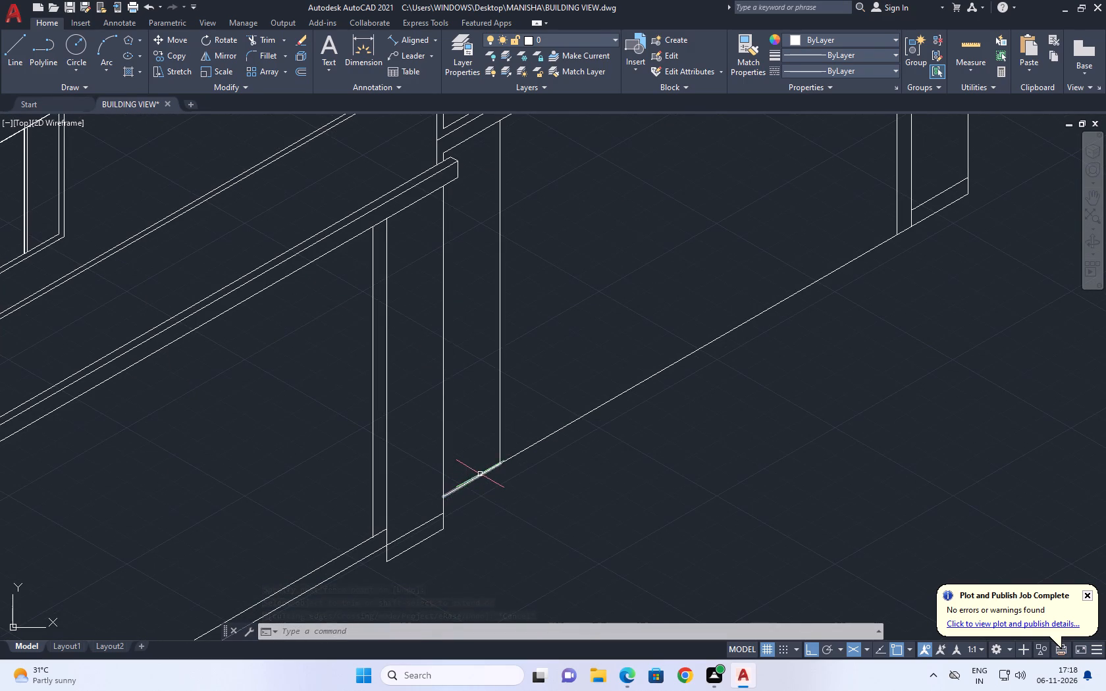
{"action": "left_click", "coordinate": [480, 474]}
{"action": "key", "text": "Delete"}
{"action": "scroll", "coordinate": [583, 417], "scroll_direction": "down", "scroll_amount": 2}
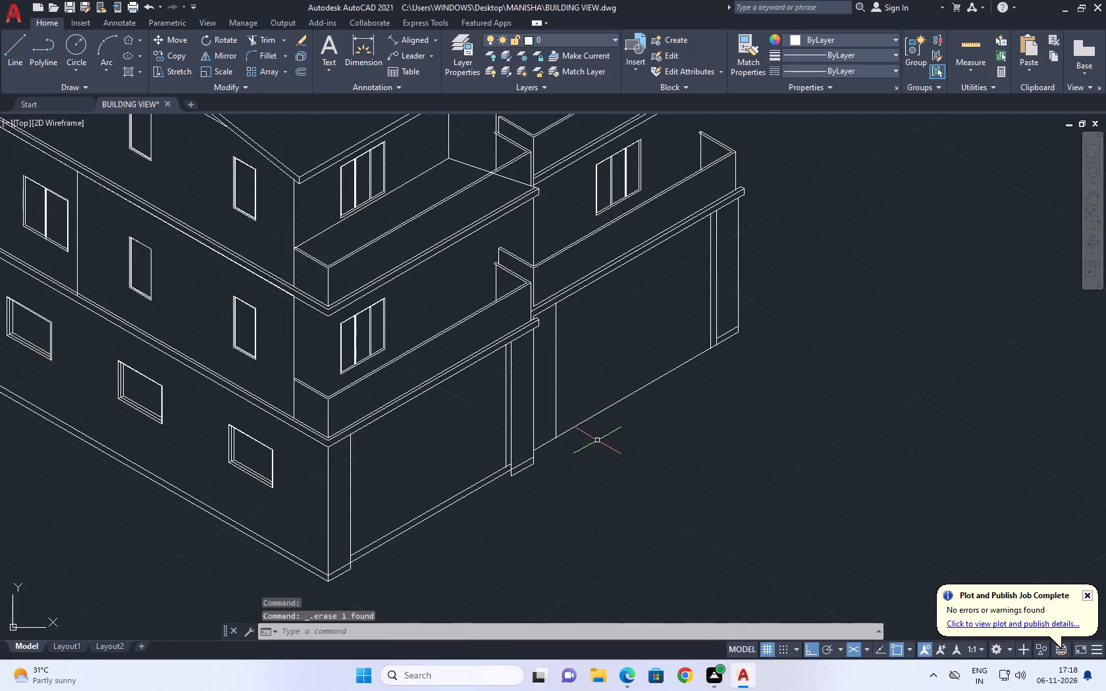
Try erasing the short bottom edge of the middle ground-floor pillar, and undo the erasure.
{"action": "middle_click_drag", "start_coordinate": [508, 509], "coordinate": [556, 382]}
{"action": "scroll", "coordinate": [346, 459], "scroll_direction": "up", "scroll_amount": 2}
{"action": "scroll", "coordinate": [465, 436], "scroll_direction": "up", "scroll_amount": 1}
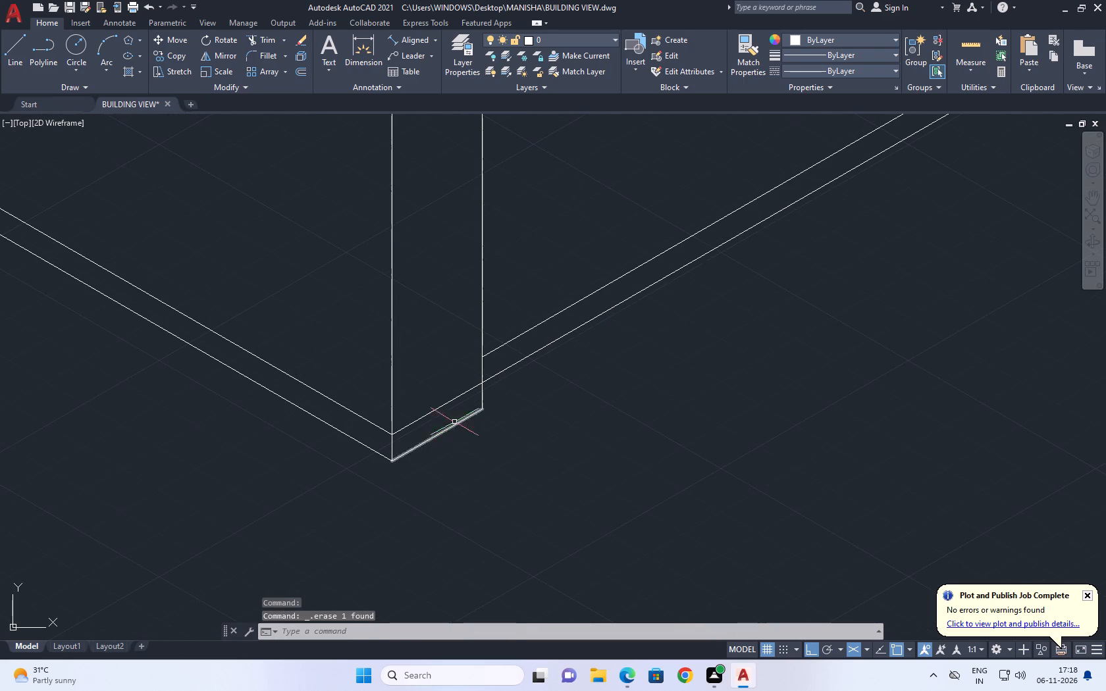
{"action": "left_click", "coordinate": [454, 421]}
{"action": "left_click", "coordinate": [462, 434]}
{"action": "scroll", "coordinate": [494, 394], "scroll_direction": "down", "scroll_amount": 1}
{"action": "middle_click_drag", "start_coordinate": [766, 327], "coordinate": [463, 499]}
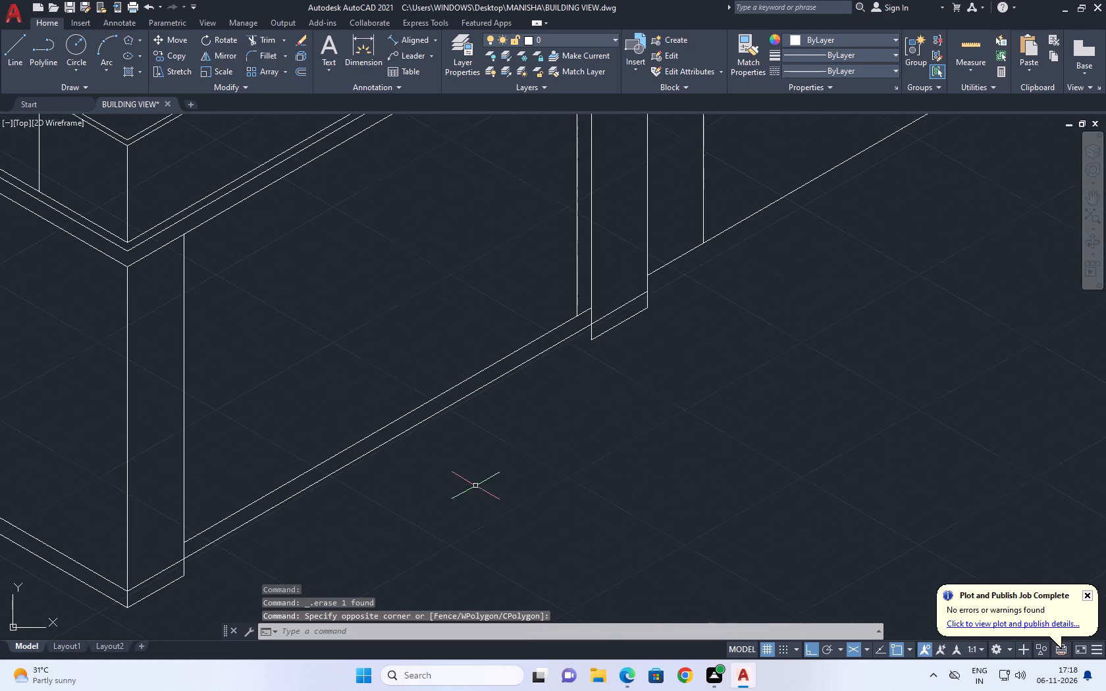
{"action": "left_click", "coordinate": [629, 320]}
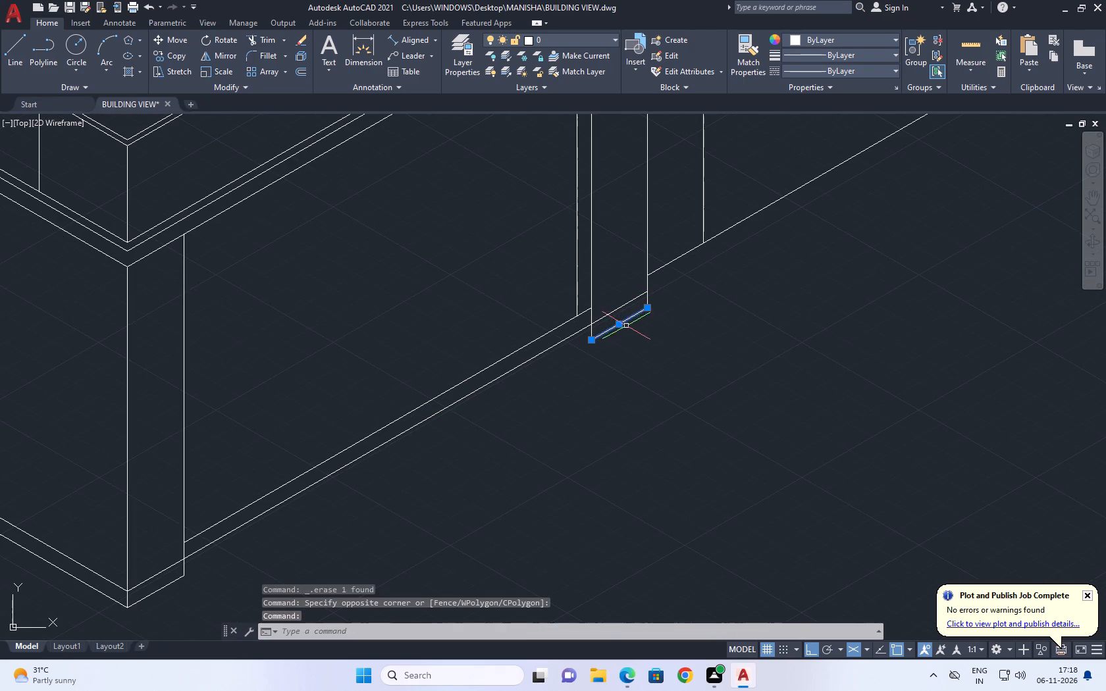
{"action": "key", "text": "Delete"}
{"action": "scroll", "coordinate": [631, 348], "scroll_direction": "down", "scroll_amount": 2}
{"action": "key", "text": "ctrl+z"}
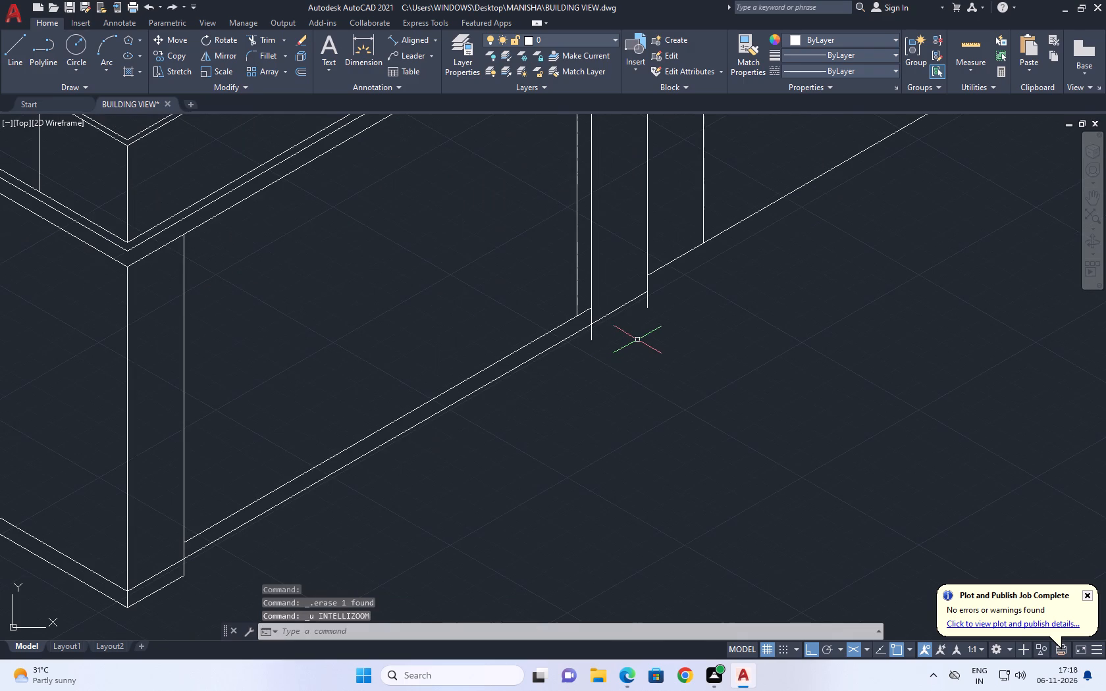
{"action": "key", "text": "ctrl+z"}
Erase the leftover vertical lines and the sloping base line standing apart beside the building.
{"action": "scroll", "coordinate": [589, 340], "scroll_direction": "down", "scroll_amount": 6}
{"action": "middle_click_drag", "start_coordinate": [674, 289], "coordinate": [621, 361]}
{"action": "middle_click_drag", "start_coordinate": [609, 339], "coordinate": [562, 359]}
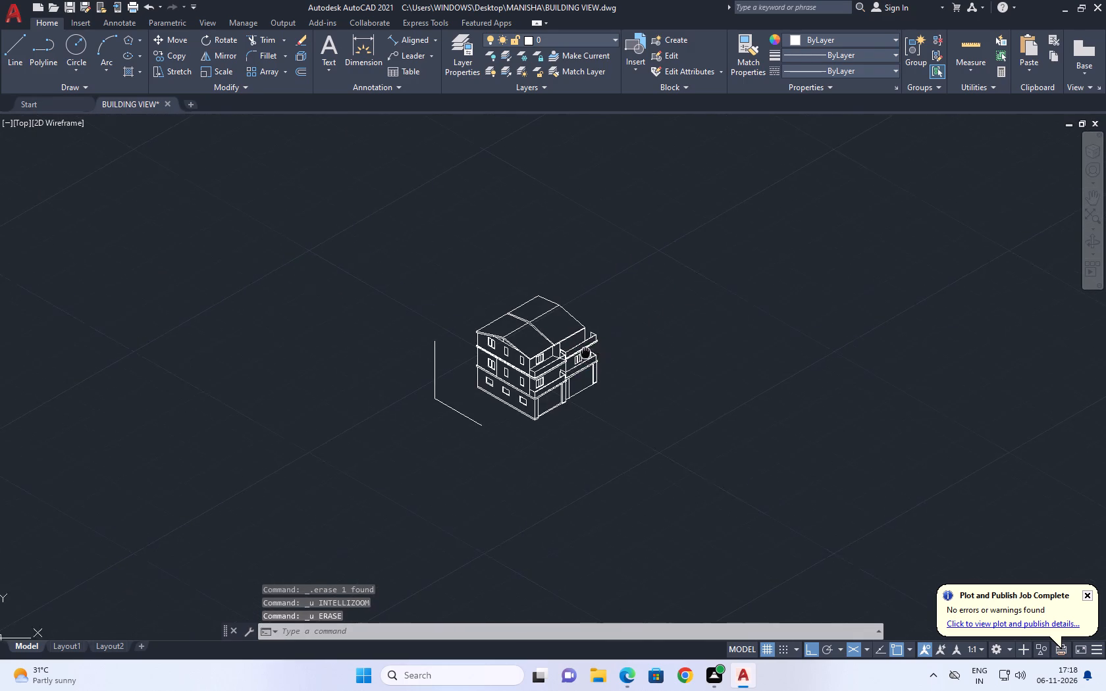
{"action": "middle_click_drag", "start_coordinate": [562, 359], "coordinate": [528, 359]}
{"action": "middle_click_drag", "start_coordinate": [554, 351], "coordinate": [523, 363]}
{"action": "middle_click_drag", "start_coordinate": [460, 348], "coordinate": [438, 286]}
{"action": "scroll", "coordinate": [438, 286], "scroll_direction": "up", "scroll_amount": 1}
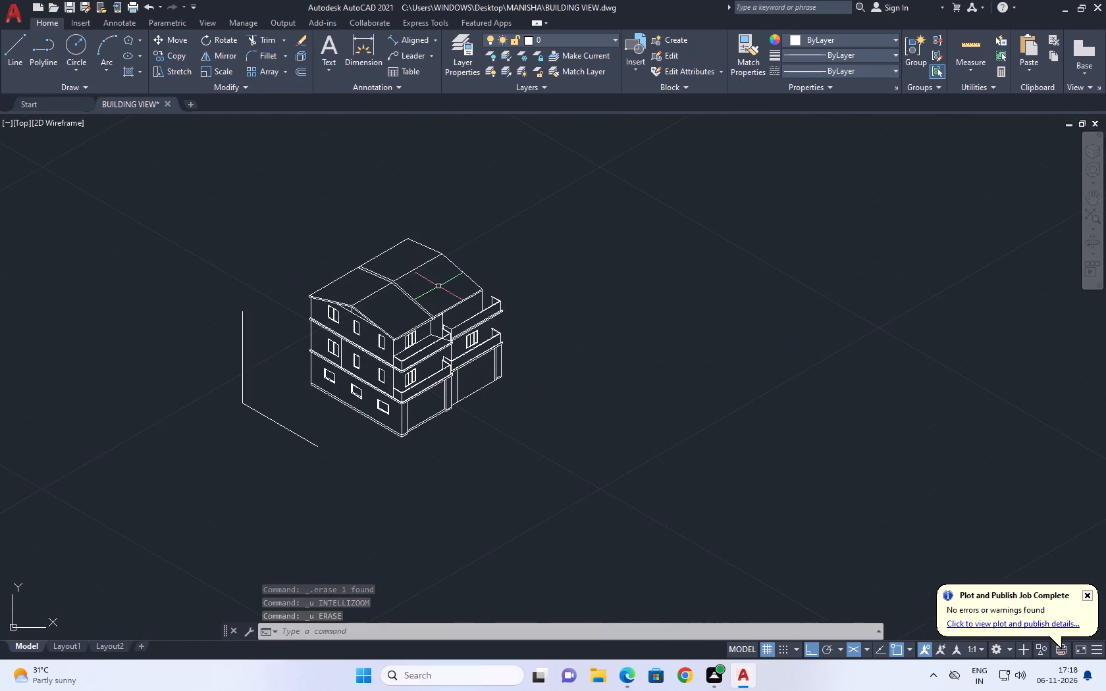
{"action": "middle_click_drag", "start_coordinate": [463, 365], "coordinate": [454, 367]}
{"action": "middle_click_drag", "start_coordinate": [440, 324], "coordinate": [431, 330]}
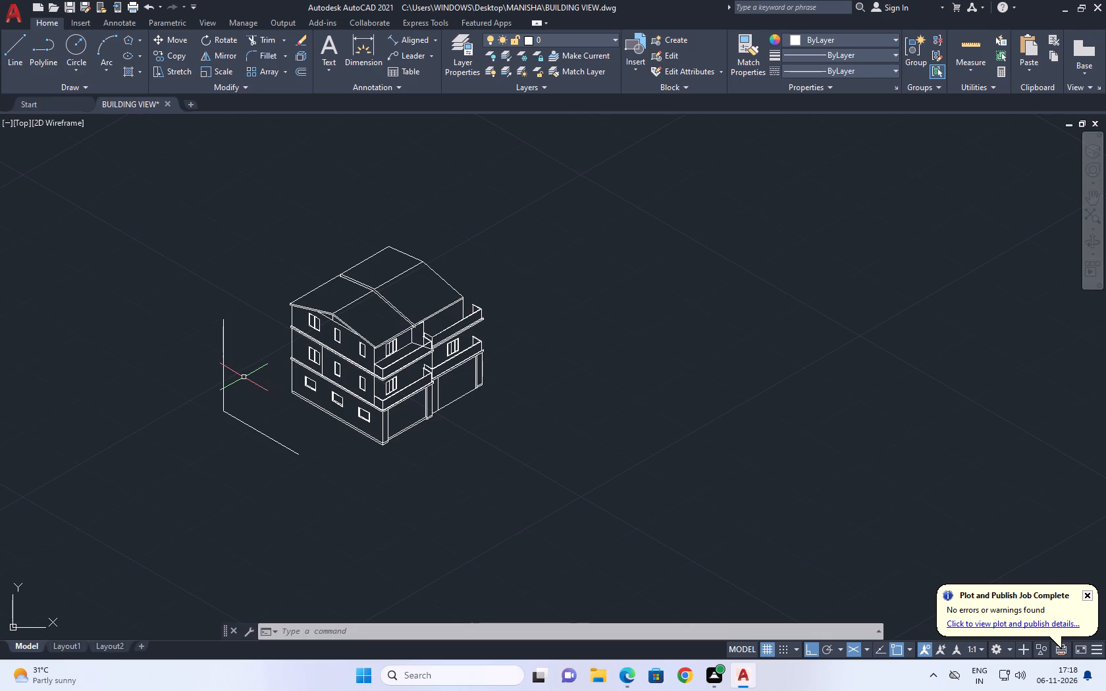
{"action": "left_click", "coordinate": [251, 472]}
{"action": "left_click", "coordinate": [176, 363]}
{"action": "right_click", "coordinate": [201, 256]}
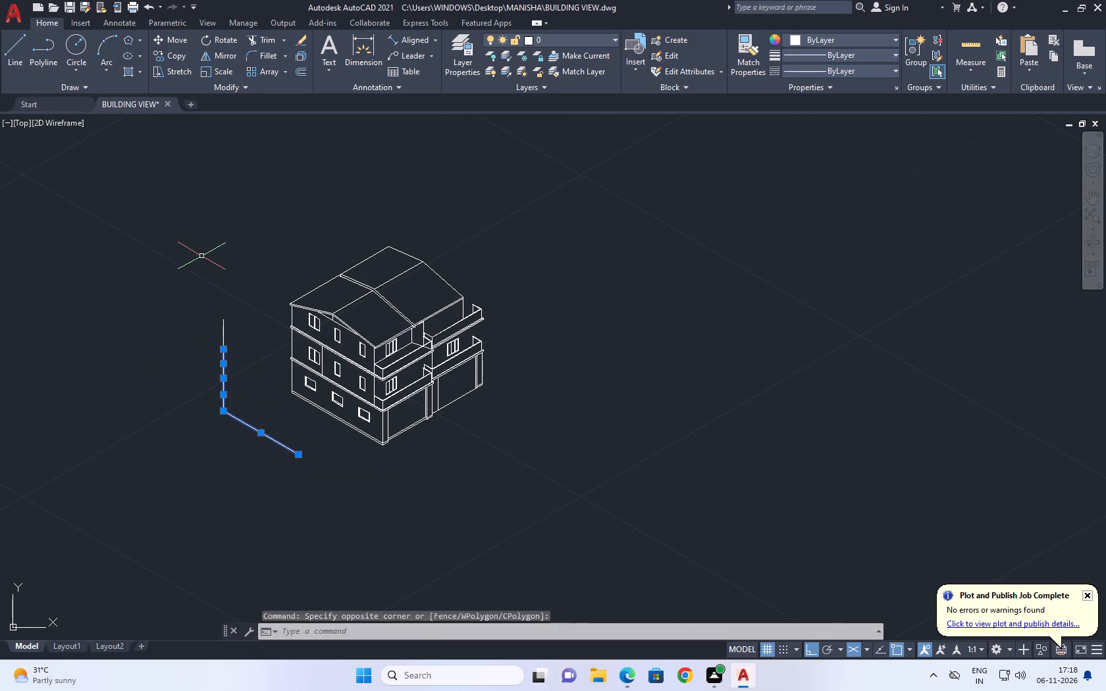
{"action": "left_click", "coordinate": [251, 347]}
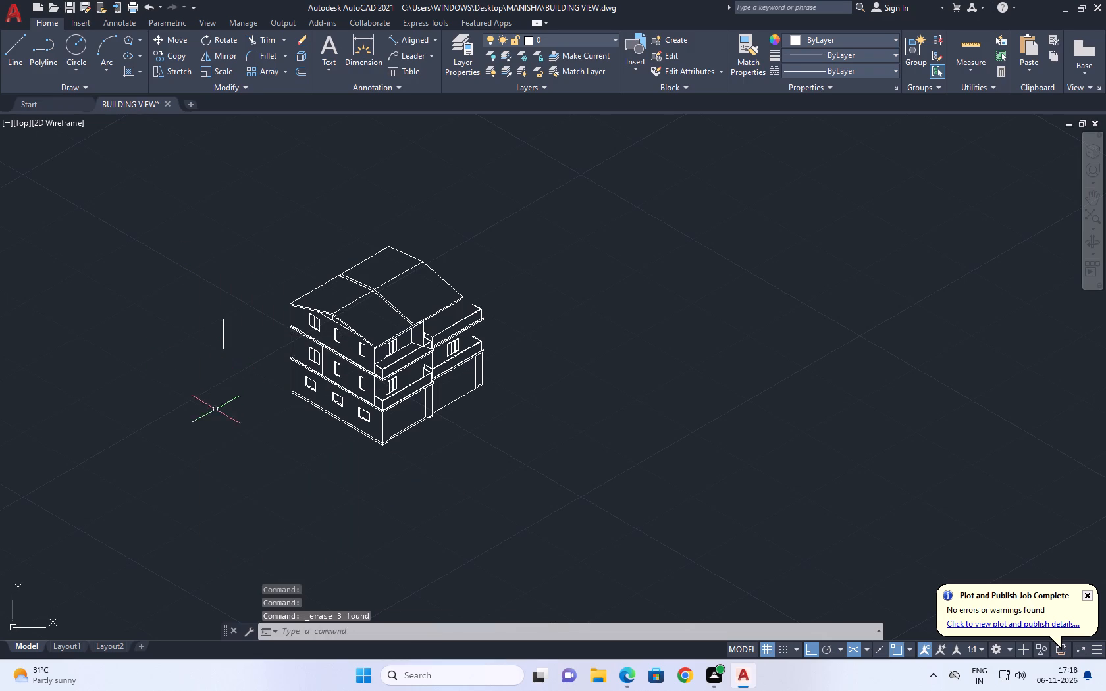
{"action": "left_click", "coordinate": [230, 382]}
{"action": "left_click_drag", "start_coordinate": [174, 288], "coordinate": [162, 278]}
{"action": "right_click", "coordinate": [157, 275]}
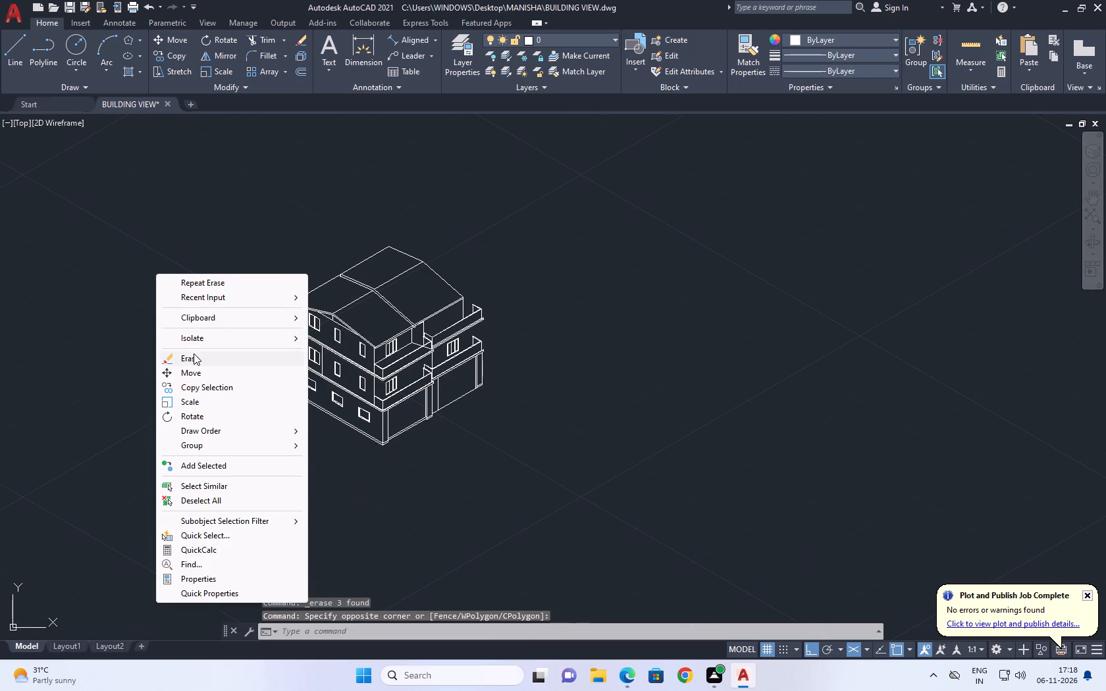
{"action": "left_click", "coordinate": [194, 353]}
Examine the pillar bases, balconies, windows and roof of the building for remaining stray or missing lines.
{"action": "scroll", "coordinate": [436, 424], "scroll_direction": "up", "scroll_amount": 2}
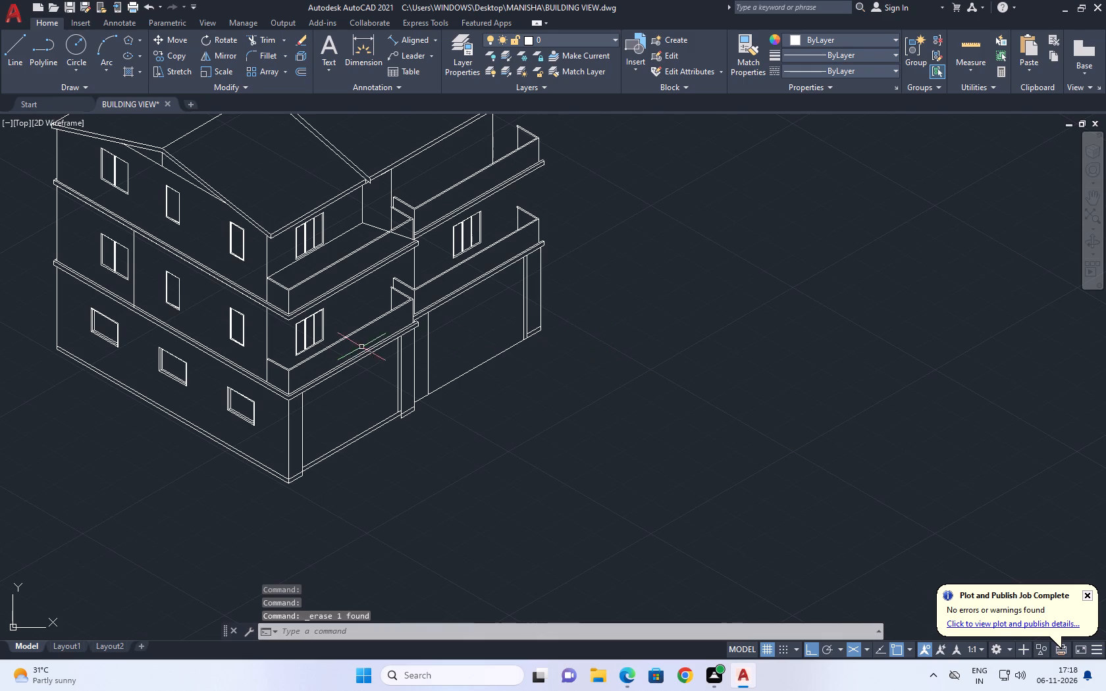
{"action": "scroll", "coordinate": [400, 371], "scroll_direction": "up", "scroll_amount": 1}
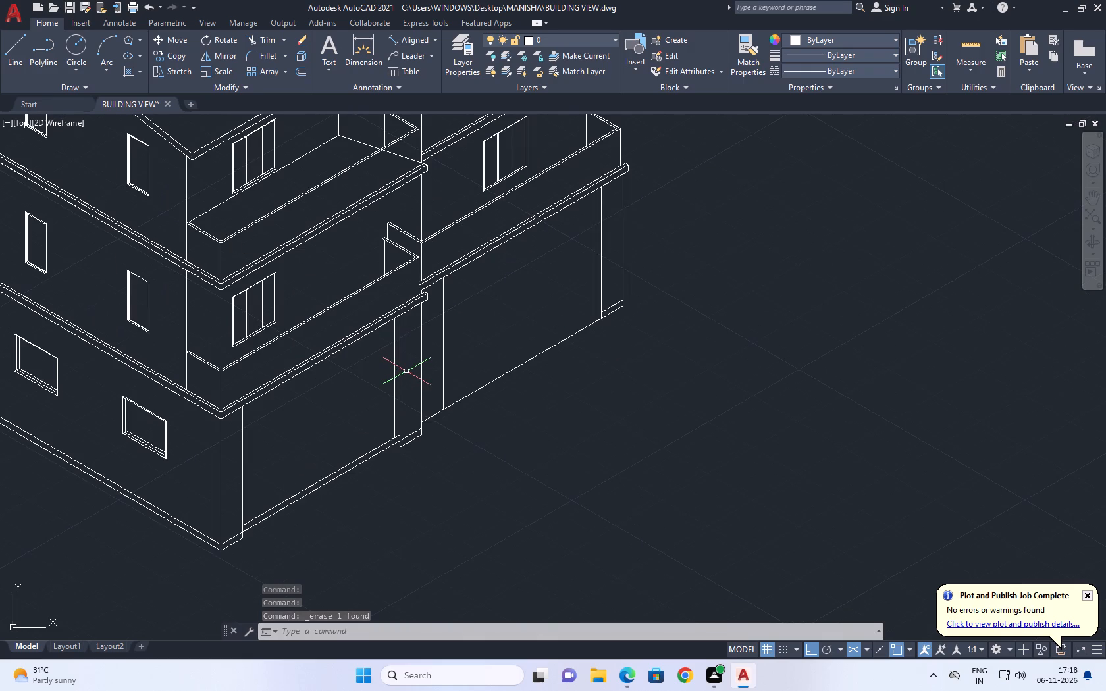
{"action": "middle_click_drag", "start_coordinate": [391, 434], "coordinate": [445, 396]}
{"action": "scroll", "coordinate": [446, 396], "scroll_direction": "up", "scroll_amount": 1}
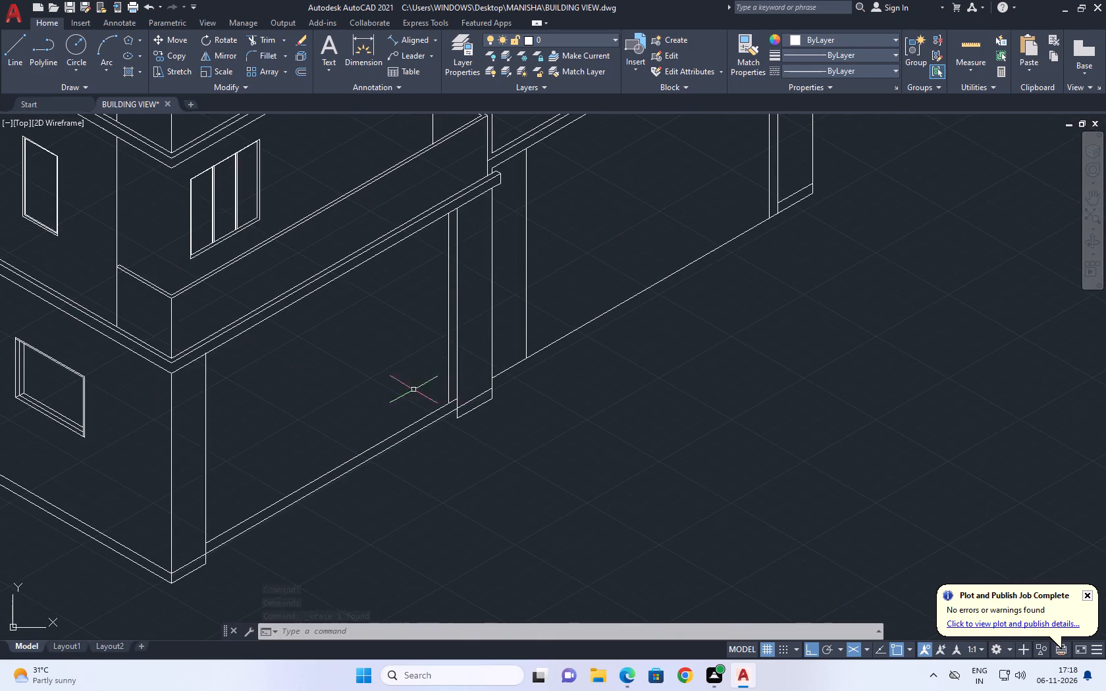
{"action": "scroll", "coordinate": [526, 246], "scroll_direction": "down", "scroll_amount": 2}
{"action": "middle_click_drag", "start_coordinate": [537, 219], "coordinate": [564, 284]}
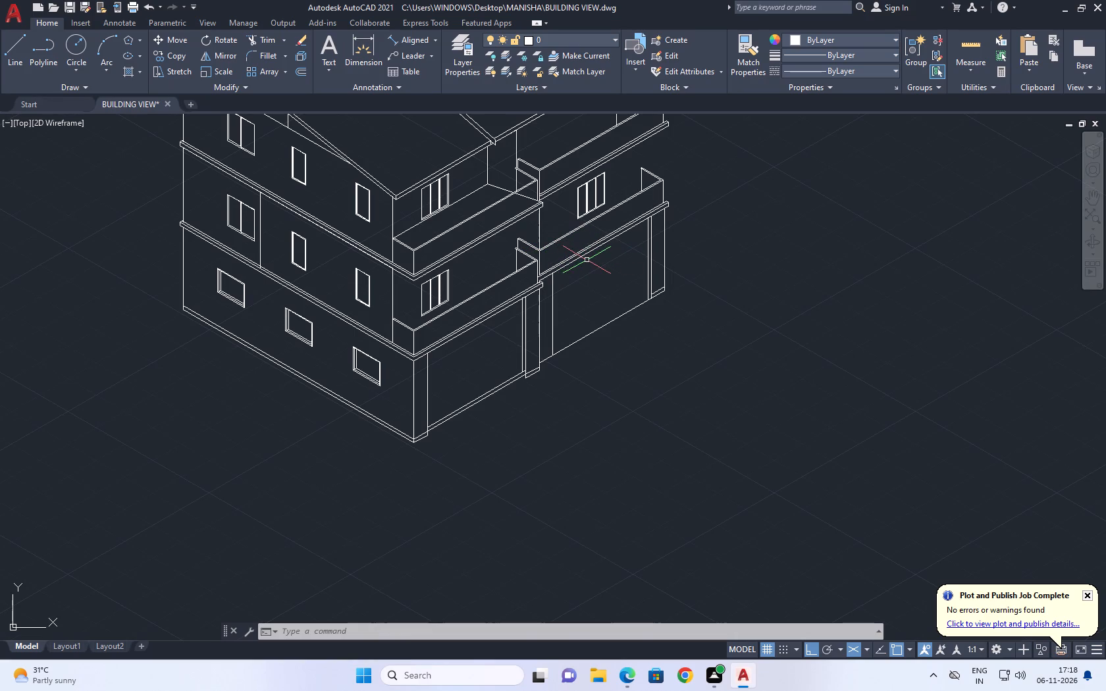
{"action": "middle_click_drag", "start_coordinate": [577, 234], "coordinate": [605, 301]}
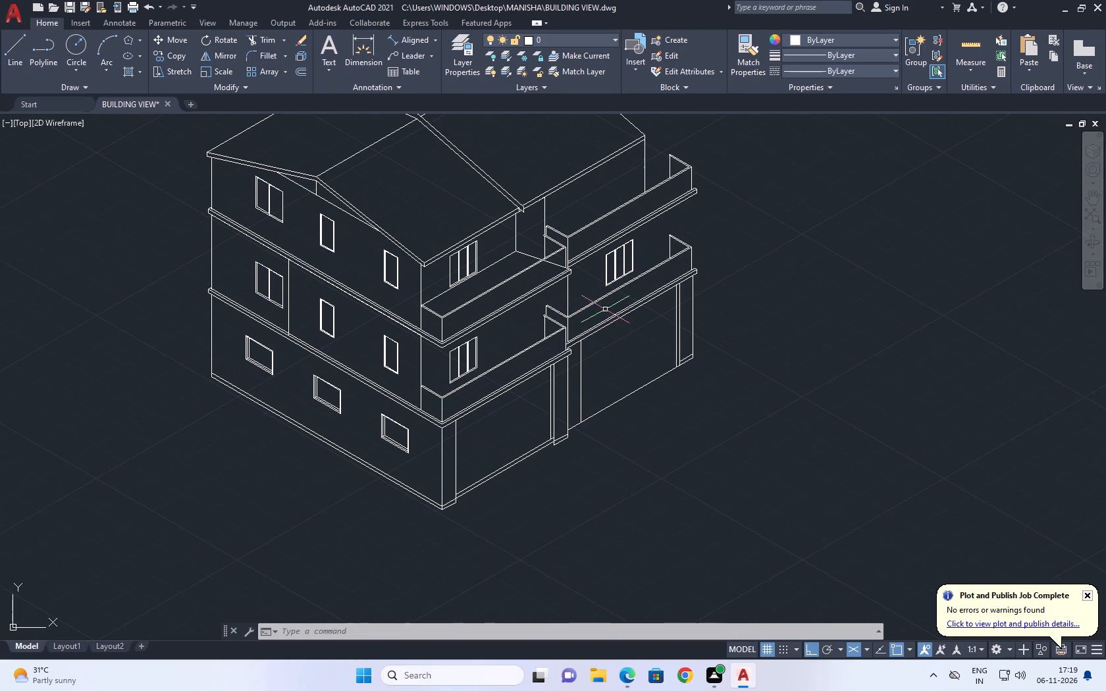
{"action": "middle_click_drag", "start_coordinate": [677, 294], "coordinate": [703, 417]}
{"action": "scroll", "coordinate": [614, 386], "scroll_direction": "up", "scroll_amount": 1}
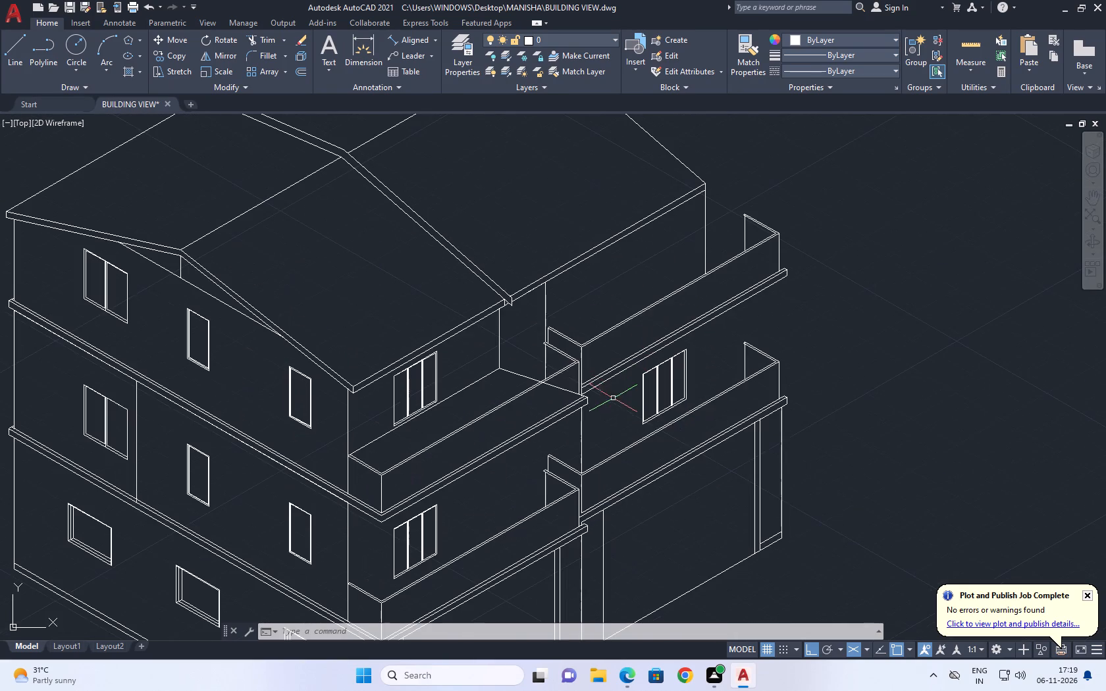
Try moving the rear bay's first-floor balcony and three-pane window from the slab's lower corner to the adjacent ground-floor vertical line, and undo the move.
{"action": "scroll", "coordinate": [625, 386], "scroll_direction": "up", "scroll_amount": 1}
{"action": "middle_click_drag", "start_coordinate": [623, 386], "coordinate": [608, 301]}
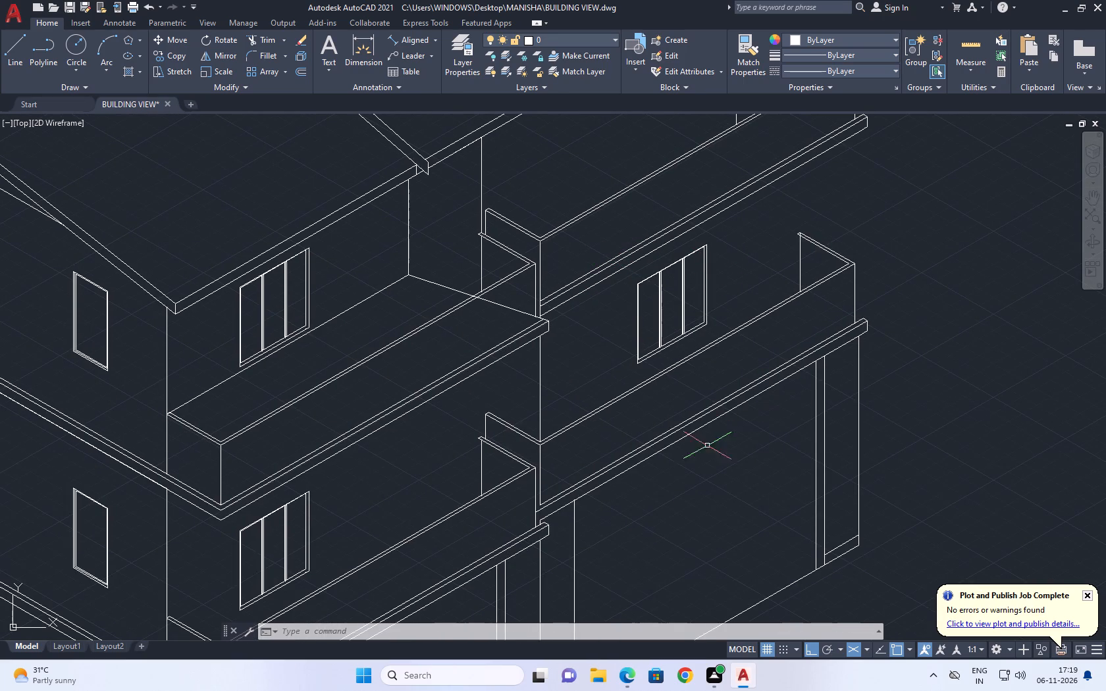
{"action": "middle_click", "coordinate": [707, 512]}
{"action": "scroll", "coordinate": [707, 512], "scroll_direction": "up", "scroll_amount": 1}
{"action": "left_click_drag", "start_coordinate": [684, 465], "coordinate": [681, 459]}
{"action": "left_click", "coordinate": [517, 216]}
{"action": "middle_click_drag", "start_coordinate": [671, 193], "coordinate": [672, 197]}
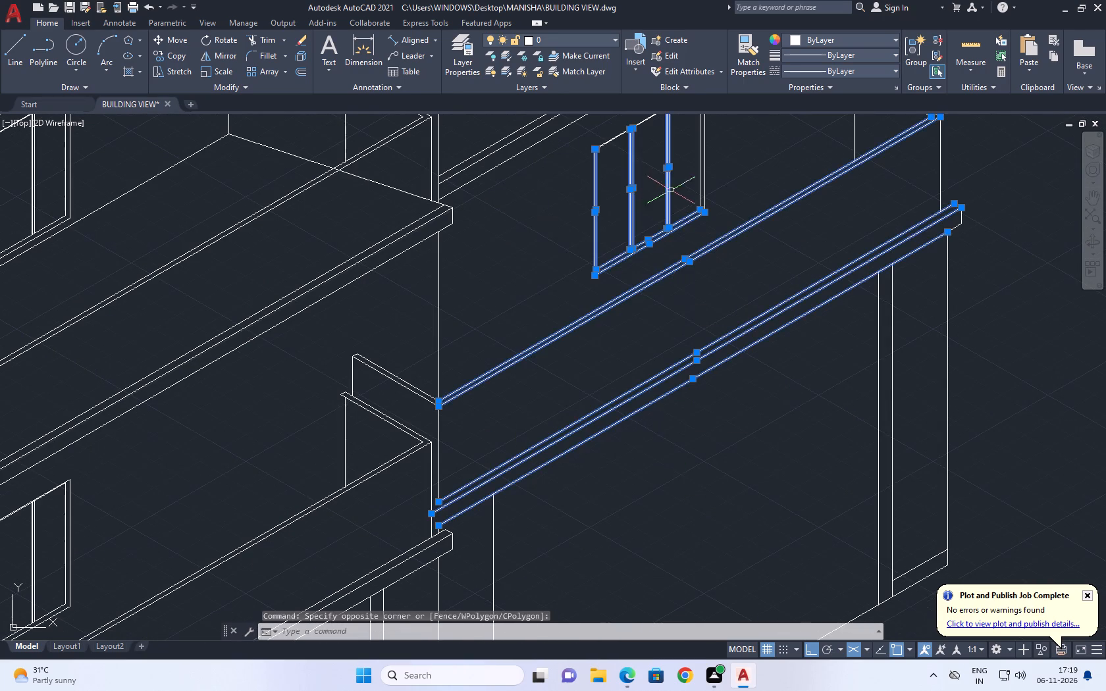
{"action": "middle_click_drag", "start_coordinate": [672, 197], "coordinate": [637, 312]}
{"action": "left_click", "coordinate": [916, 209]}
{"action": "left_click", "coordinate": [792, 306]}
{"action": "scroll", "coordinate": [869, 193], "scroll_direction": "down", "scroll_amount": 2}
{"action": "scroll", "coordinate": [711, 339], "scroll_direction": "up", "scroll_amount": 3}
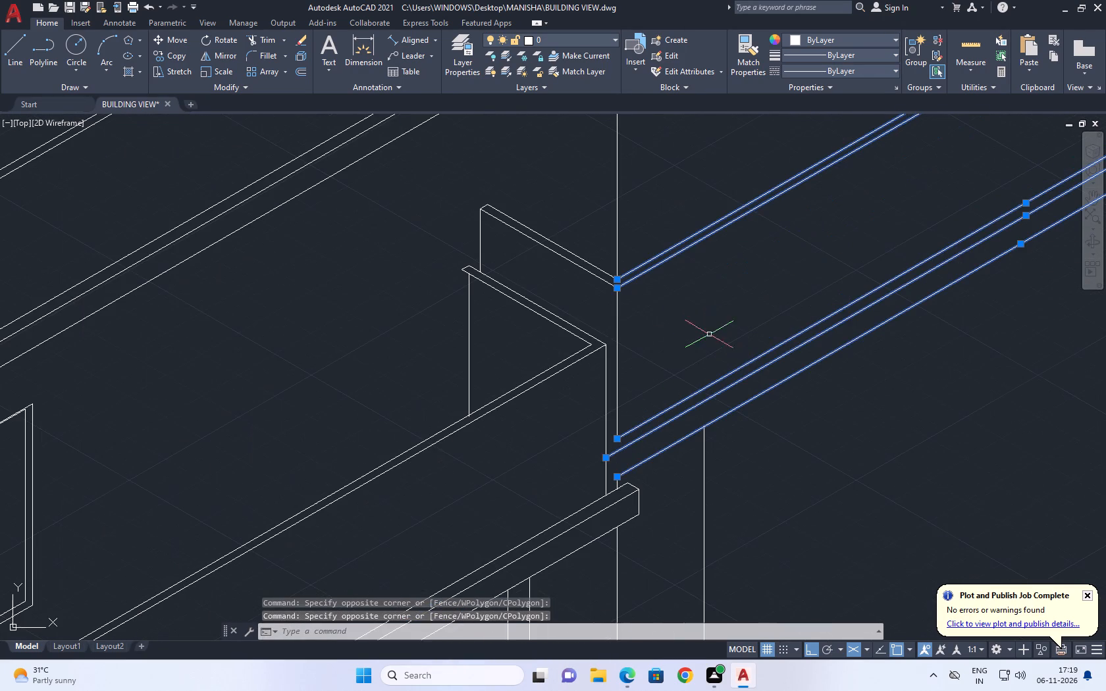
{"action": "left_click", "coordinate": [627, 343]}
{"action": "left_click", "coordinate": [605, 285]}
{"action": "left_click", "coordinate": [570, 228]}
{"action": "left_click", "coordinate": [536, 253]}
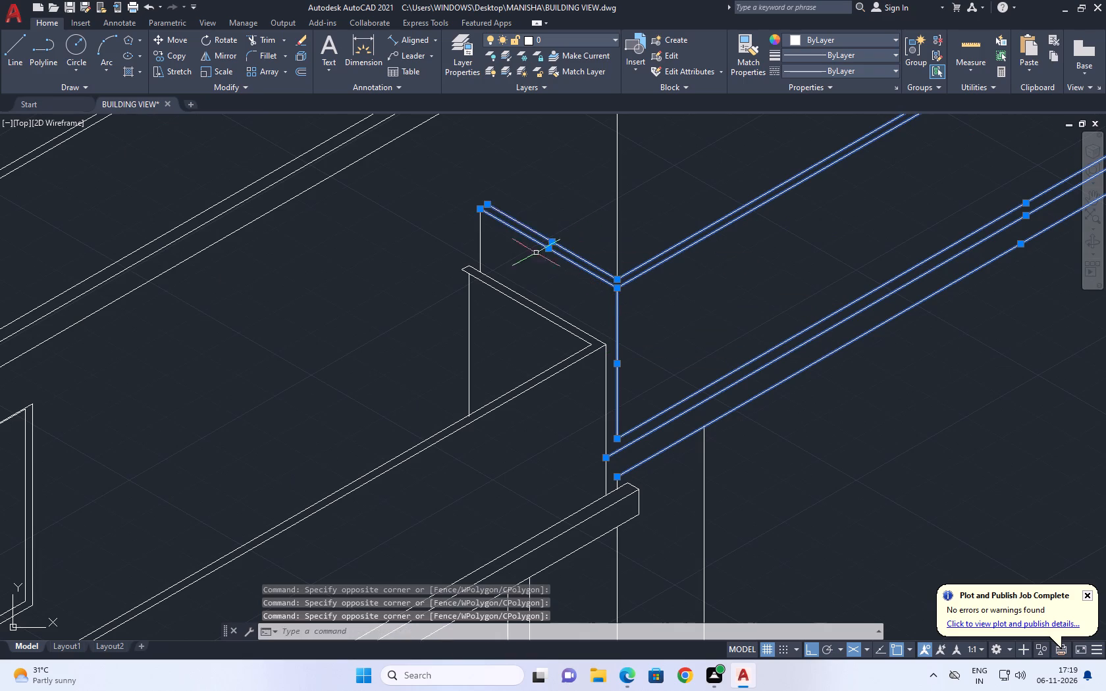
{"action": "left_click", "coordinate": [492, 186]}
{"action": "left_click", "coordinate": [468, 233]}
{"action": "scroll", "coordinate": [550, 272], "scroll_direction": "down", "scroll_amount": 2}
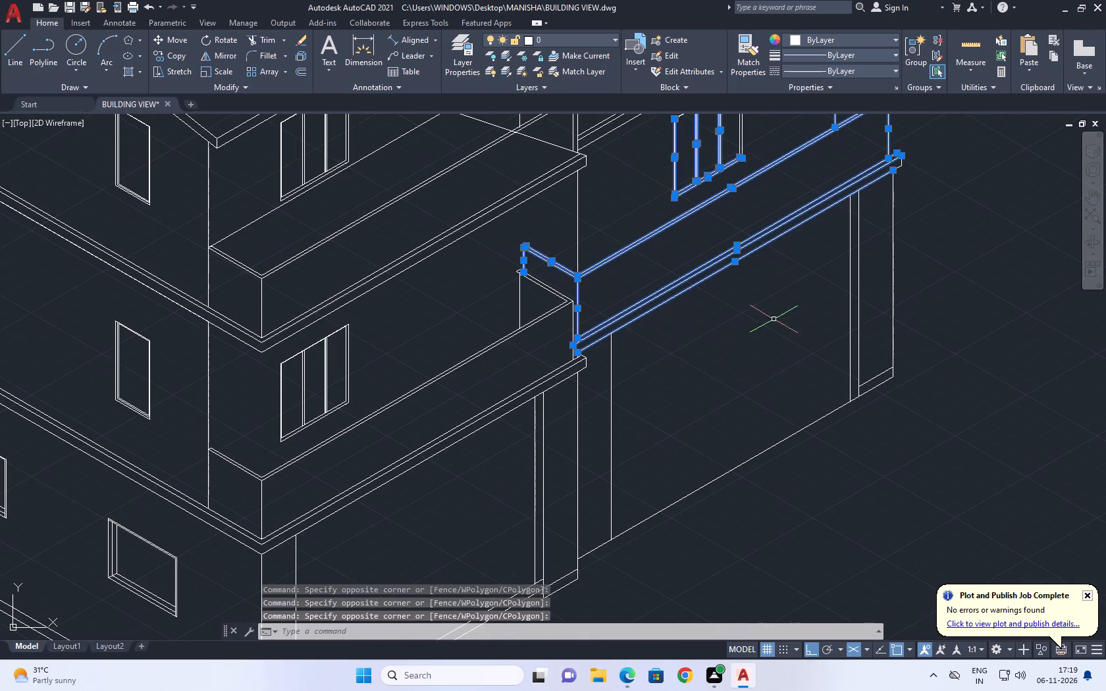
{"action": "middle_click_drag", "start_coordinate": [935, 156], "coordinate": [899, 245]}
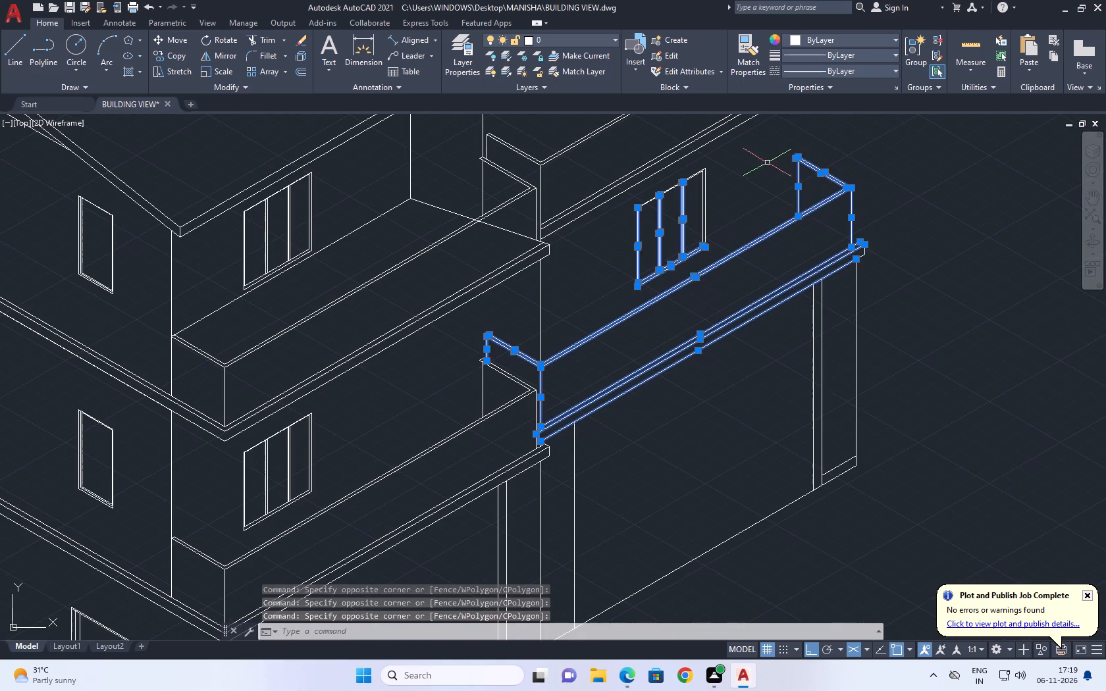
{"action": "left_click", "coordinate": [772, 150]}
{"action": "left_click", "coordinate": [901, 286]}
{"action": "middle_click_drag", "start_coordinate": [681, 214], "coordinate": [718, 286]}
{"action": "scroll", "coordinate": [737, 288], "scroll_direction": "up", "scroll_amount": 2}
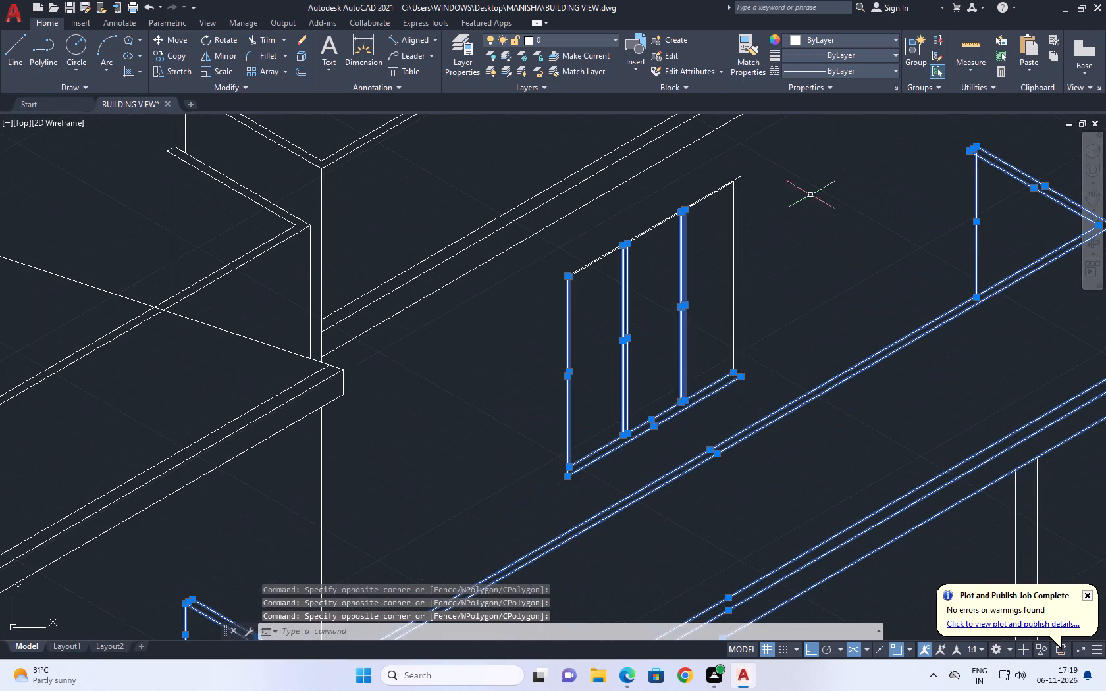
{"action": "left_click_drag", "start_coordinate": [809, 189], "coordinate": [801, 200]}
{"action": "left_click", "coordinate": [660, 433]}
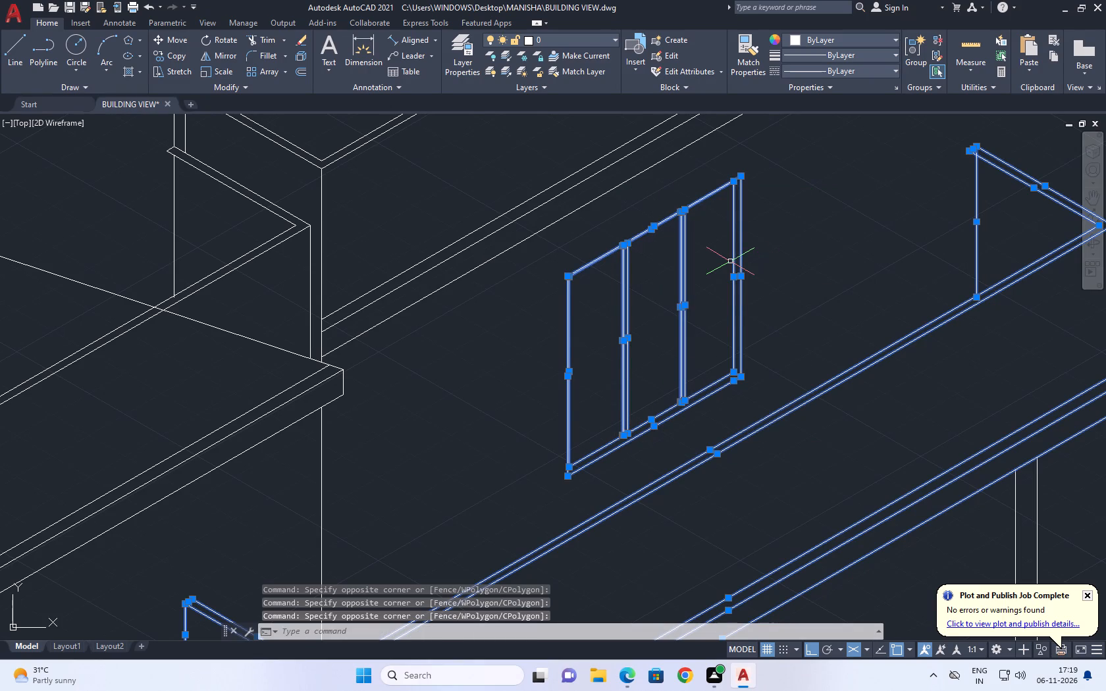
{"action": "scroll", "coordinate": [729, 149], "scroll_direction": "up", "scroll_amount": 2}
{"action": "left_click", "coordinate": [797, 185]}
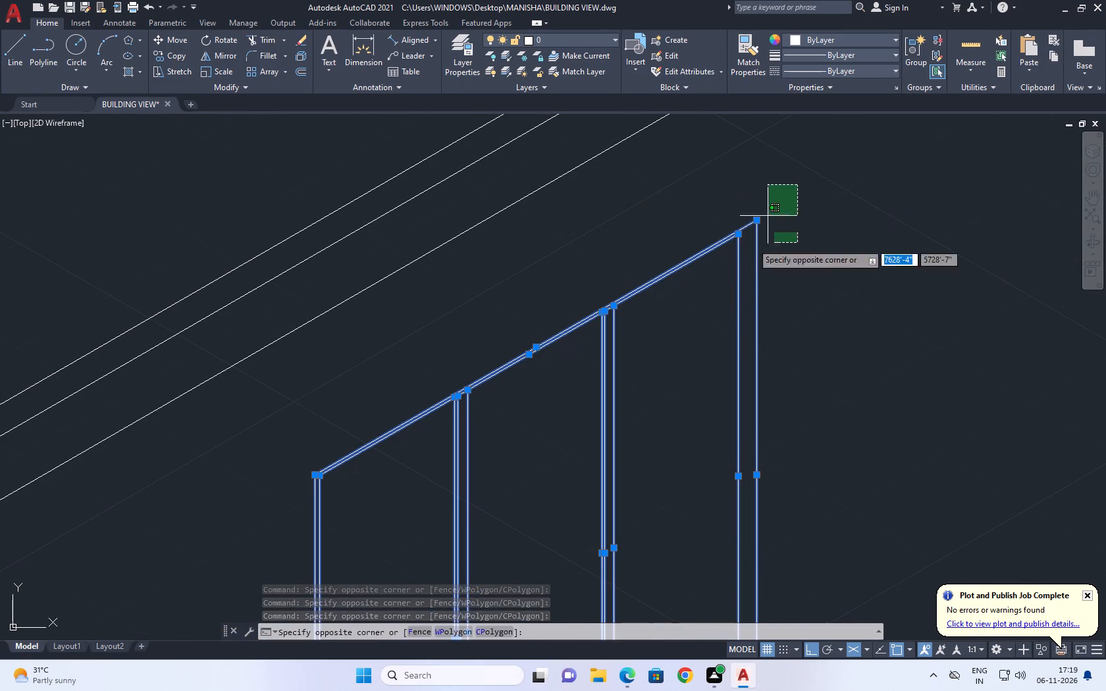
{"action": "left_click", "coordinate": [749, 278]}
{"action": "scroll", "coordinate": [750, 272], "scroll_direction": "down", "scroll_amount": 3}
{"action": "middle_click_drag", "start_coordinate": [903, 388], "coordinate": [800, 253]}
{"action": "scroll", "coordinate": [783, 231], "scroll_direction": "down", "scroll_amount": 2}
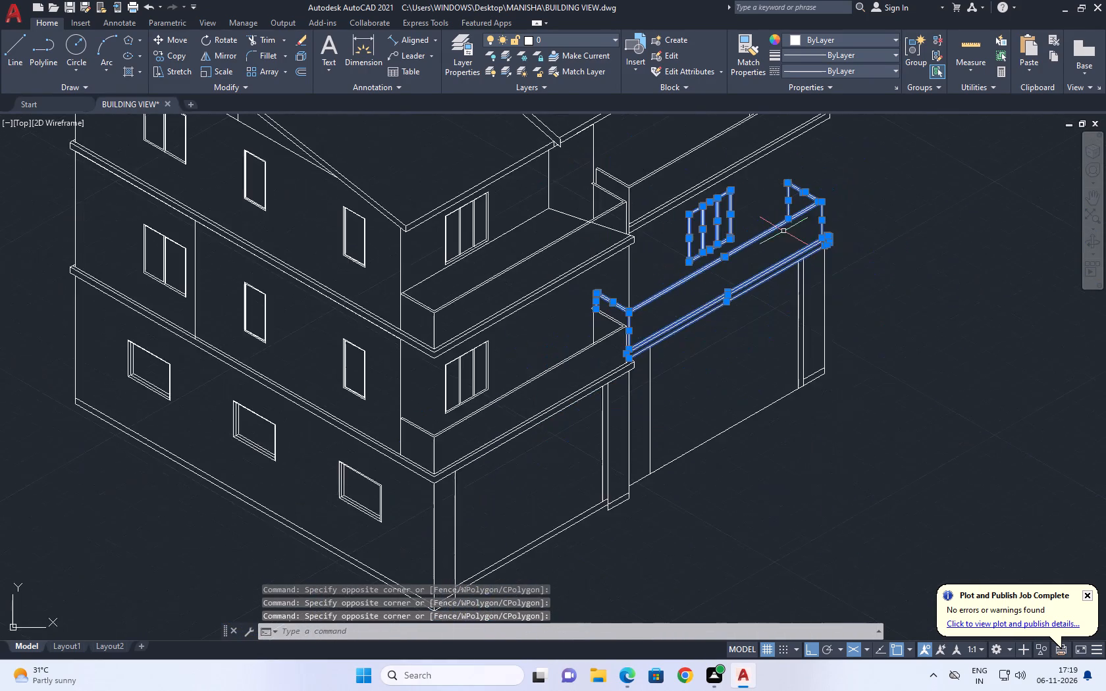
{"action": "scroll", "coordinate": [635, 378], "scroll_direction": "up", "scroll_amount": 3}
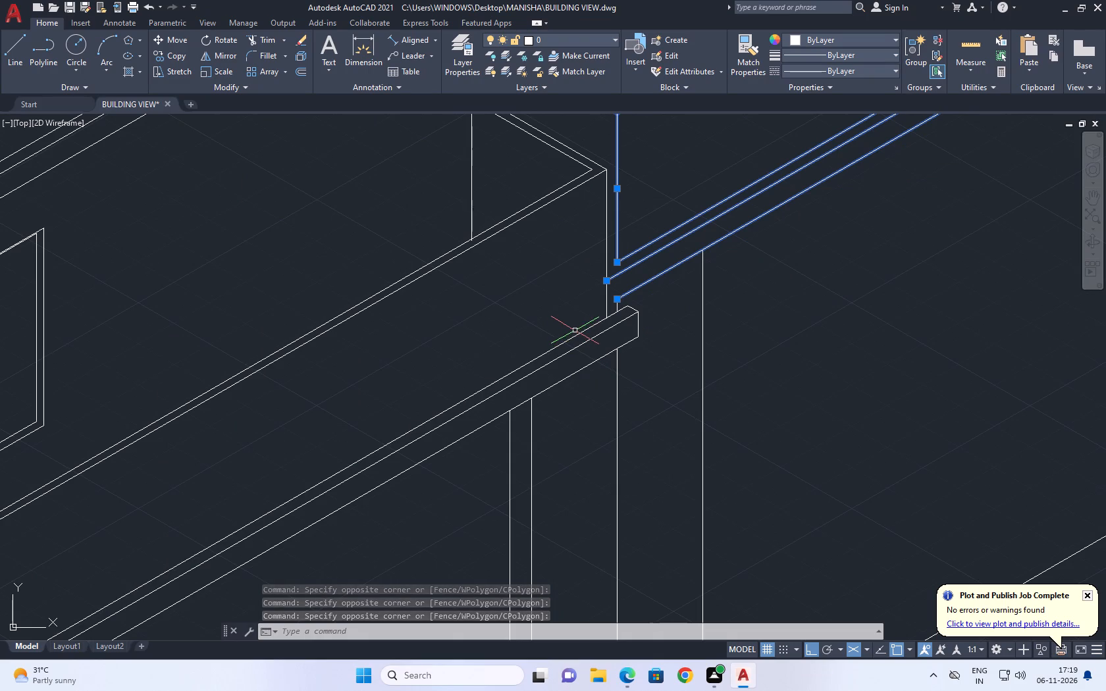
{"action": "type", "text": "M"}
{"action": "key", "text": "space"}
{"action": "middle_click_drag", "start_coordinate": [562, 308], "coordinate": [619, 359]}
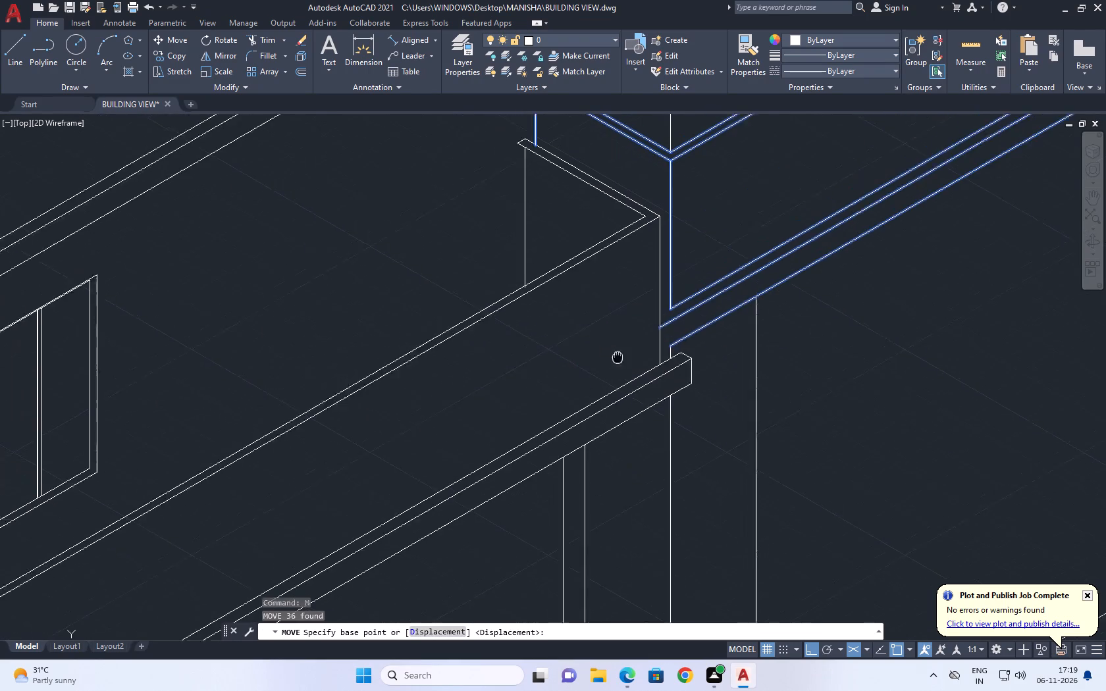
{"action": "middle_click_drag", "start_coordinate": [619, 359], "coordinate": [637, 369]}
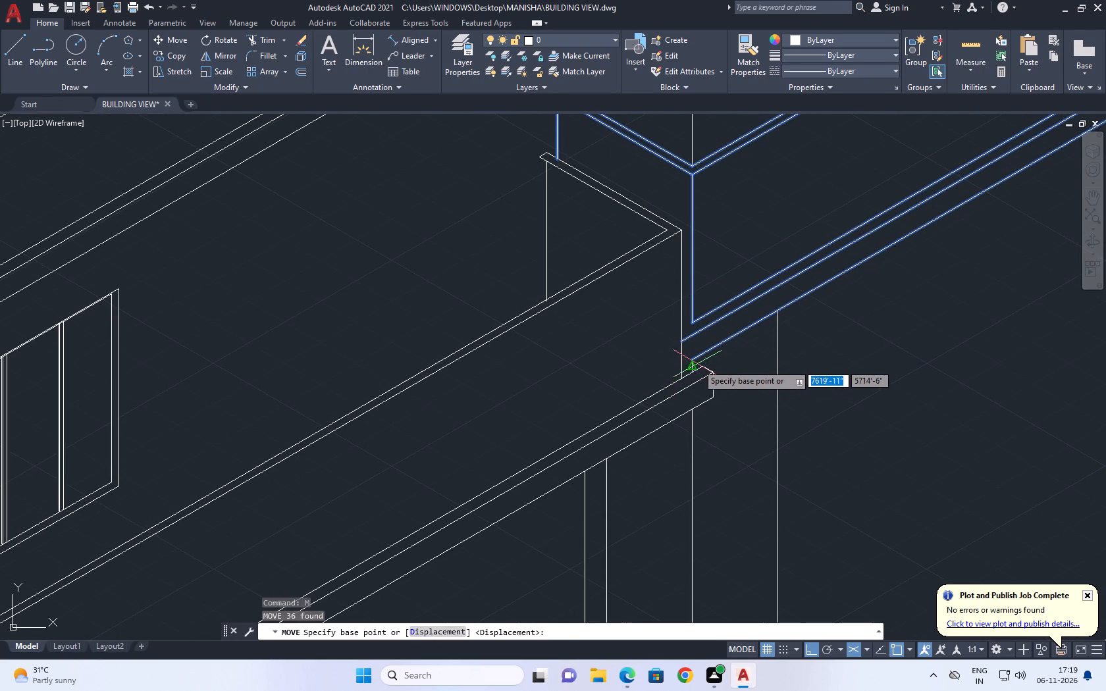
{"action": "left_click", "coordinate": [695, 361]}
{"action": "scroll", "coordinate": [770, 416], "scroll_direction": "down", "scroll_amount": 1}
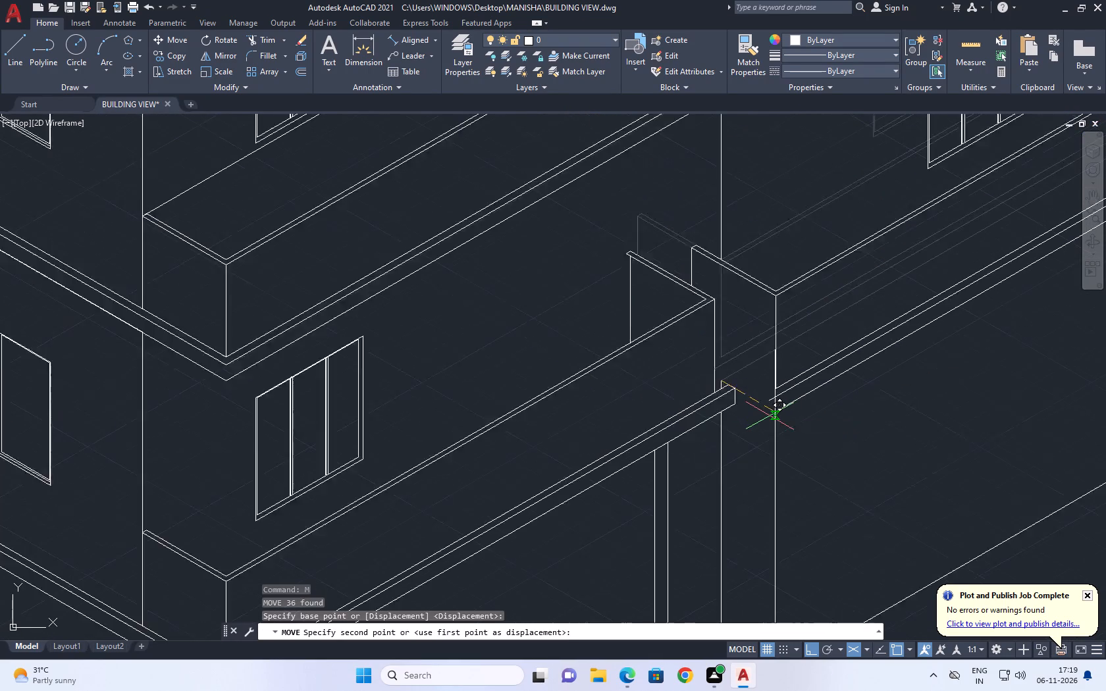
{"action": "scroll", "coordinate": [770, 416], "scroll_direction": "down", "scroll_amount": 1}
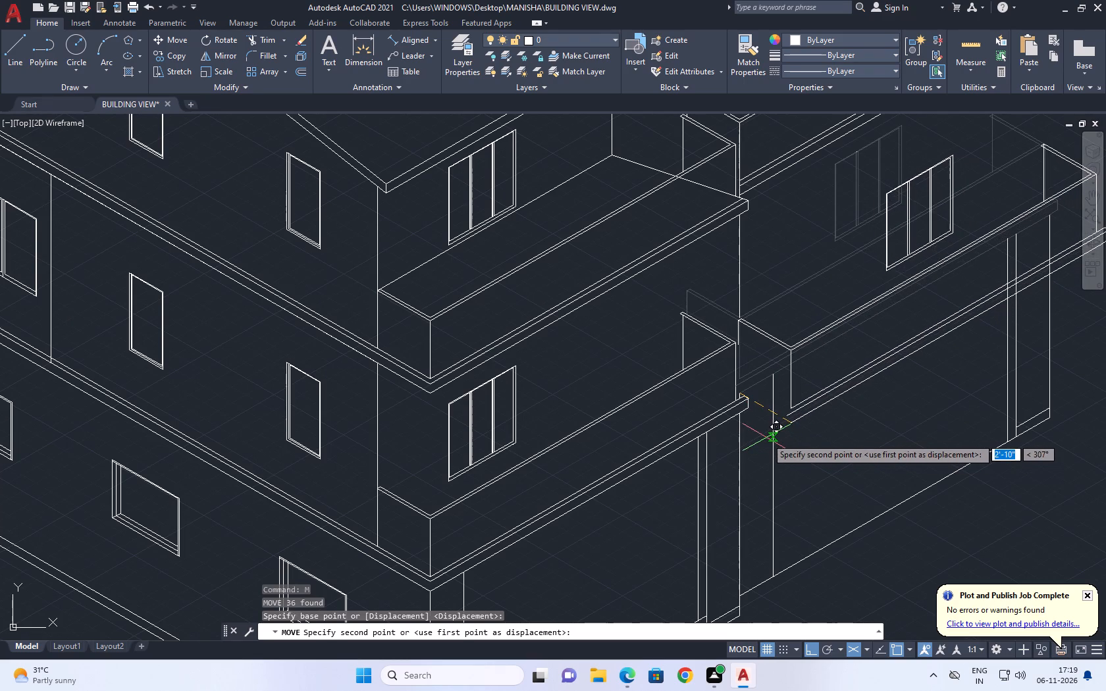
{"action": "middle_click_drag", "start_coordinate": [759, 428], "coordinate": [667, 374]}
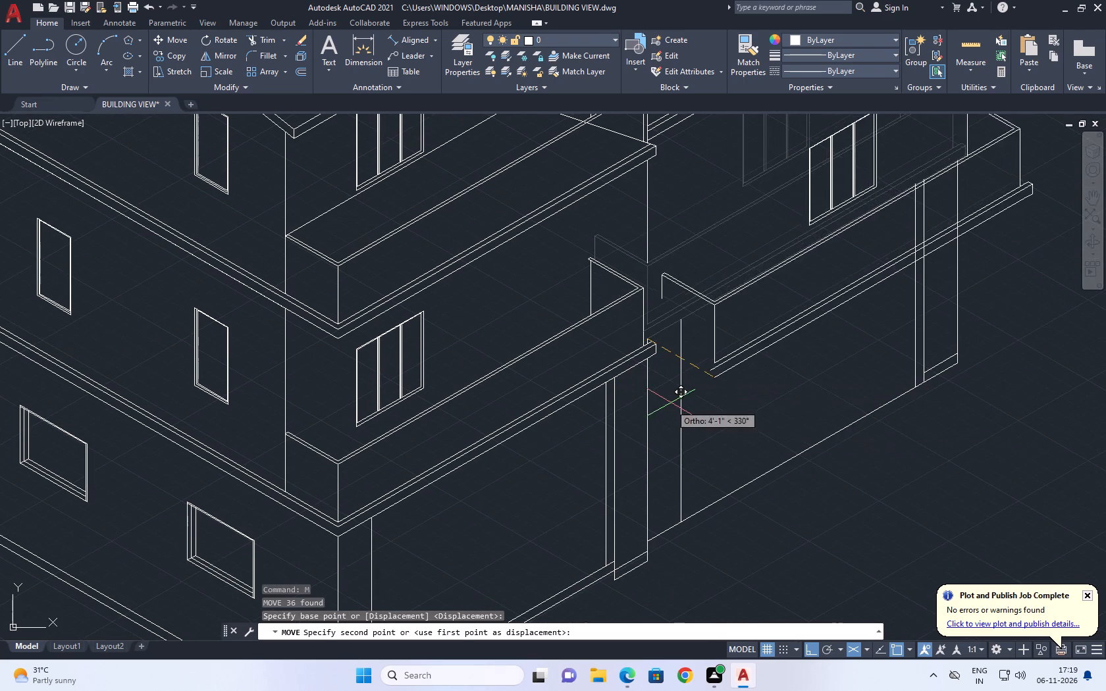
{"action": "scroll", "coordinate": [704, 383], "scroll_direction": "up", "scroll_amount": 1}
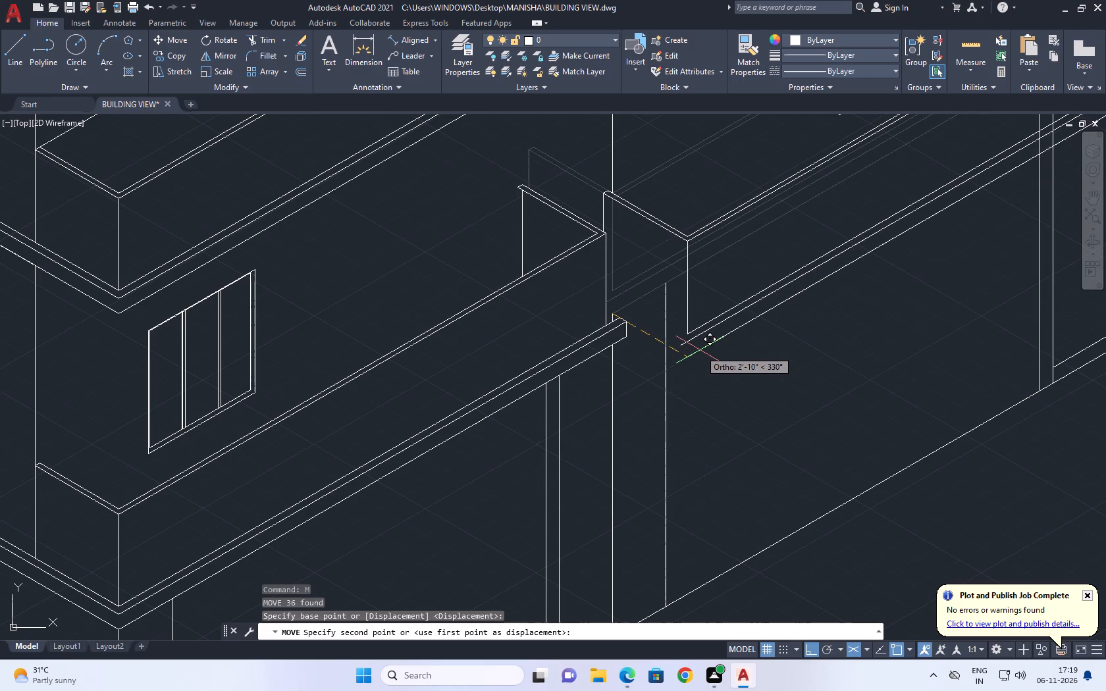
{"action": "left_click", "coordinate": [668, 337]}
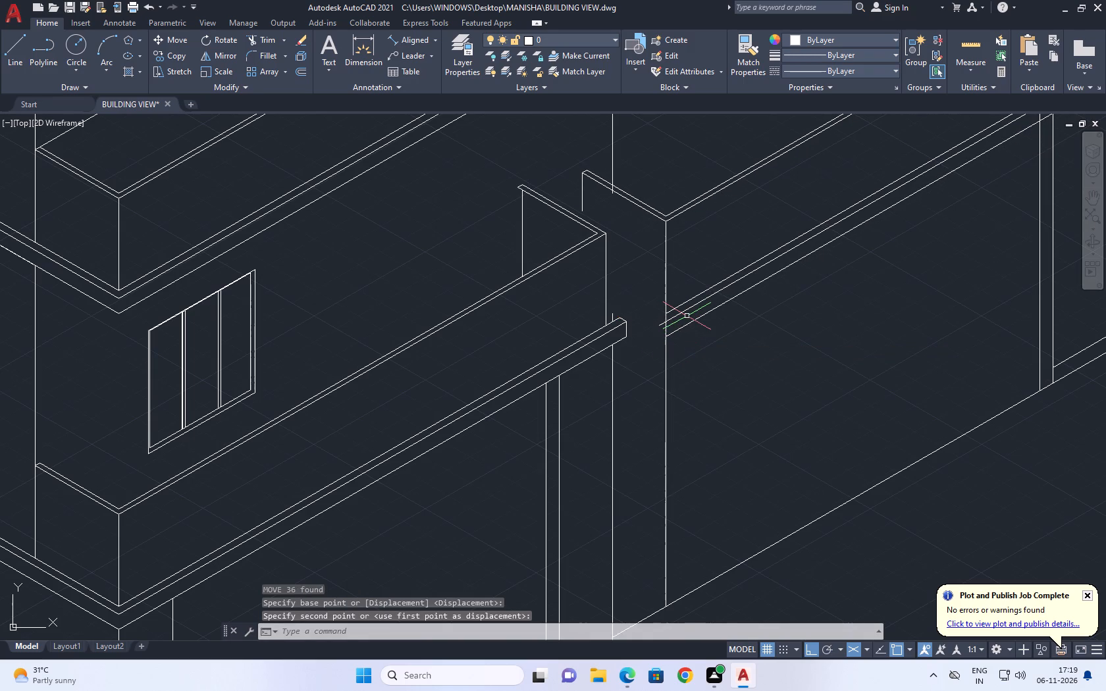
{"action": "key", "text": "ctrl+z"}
Move the rear bay's first-floor balcony, slab edges, adjoining wall line and three-pane window about 1'-10" outward along 330°.
{"action": "middle_click_drag", "start_coordinate": [671, 232], "coordinate": [578, 384]}
{"action": "scroll", "coordinate": [583, 361], "scroll_direction": "down", "scroll_amount": 3}
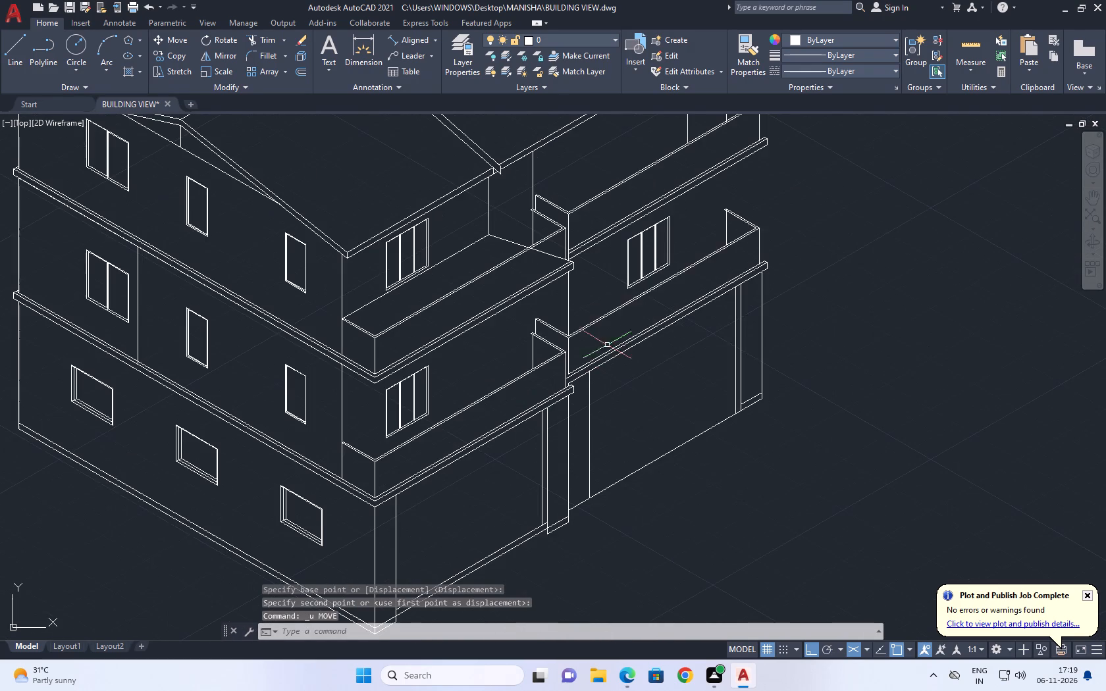
{"action": "left_click_drag", "start_coordinate": [637, 363], "coordinate": [635, 355]}
{"action": "left_click", "coordinate": [612, 307]}
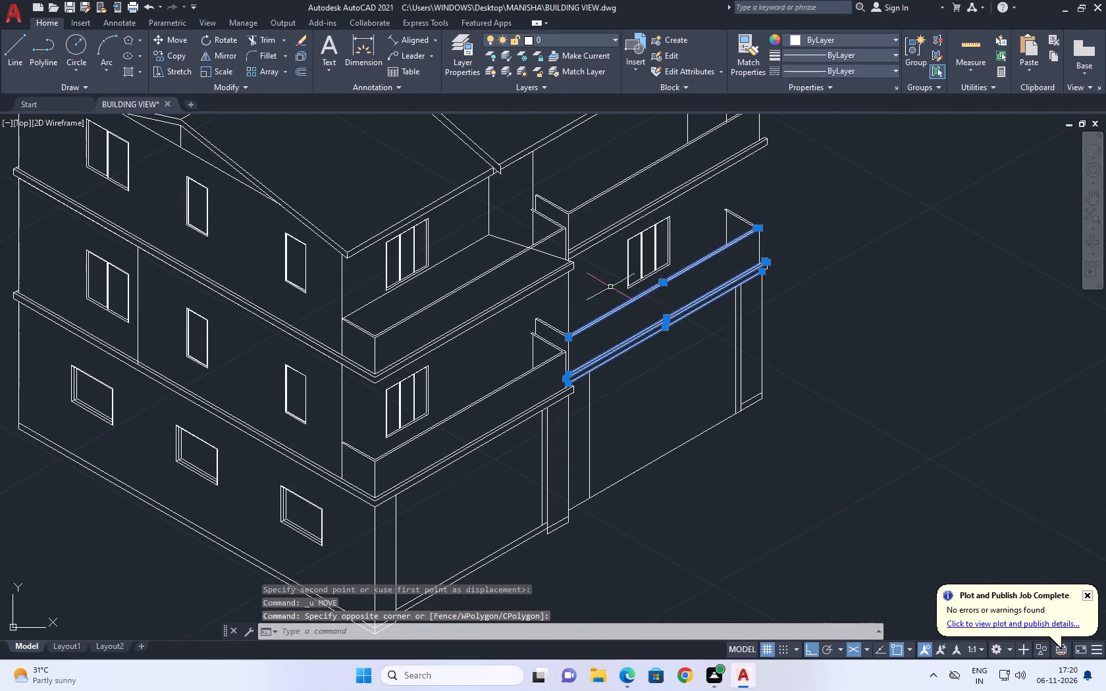
{"action": "scroll", "coordinate": [538, 338], "scroll_direction": "up", "scroll_amount": 2}
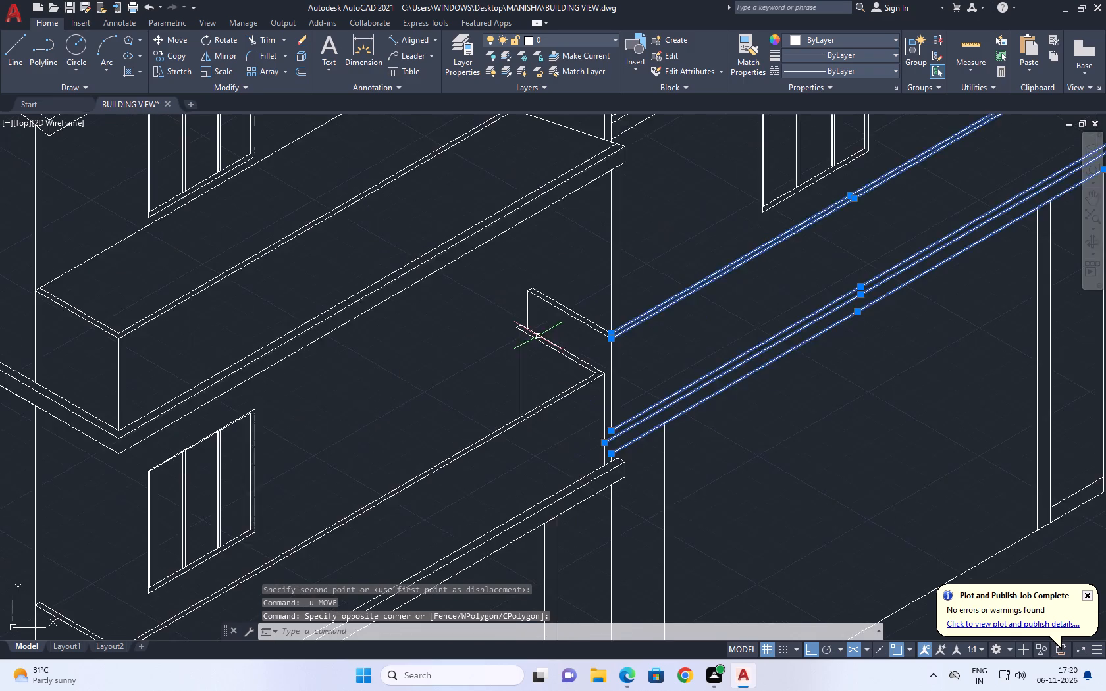
{"action": "scroll", "coordinate": [538, 336], "scroll_direction": "up", "scroll_amount": 1}
{"action": "left_click", "coordinate": [596, 279]}
{"action": "left_click", "coordinate": [571, 314]}
{"action": "left_click", "coordinate": [508, 227]}
{"action": "left_click", "coordinate": [554, 304]}
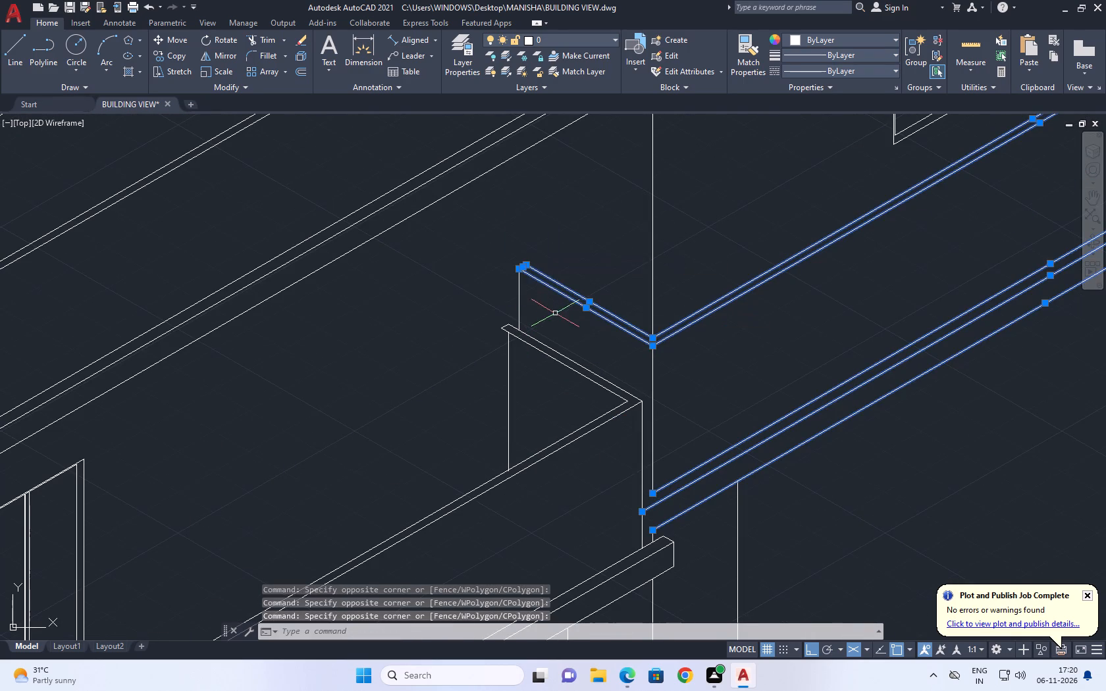
{"action": "scroll", "coordinate": [510, 296], "scroll_direction": "up", "scroll_amount": 2}
{"action": "left_click_drag", "start_coordinate": [546, 311], "coordinate": [540, 298]}
{"action": "left_click", "coordinate": [507, 264]}
{"action": "scroll", "coordinate": [494, 264], "scroll_direction": "down", "scroll_amount": 3}
{"action": "scroll", "coordinate": [588, 419], "scroll_direction": "up", "scroll_amount": 1}
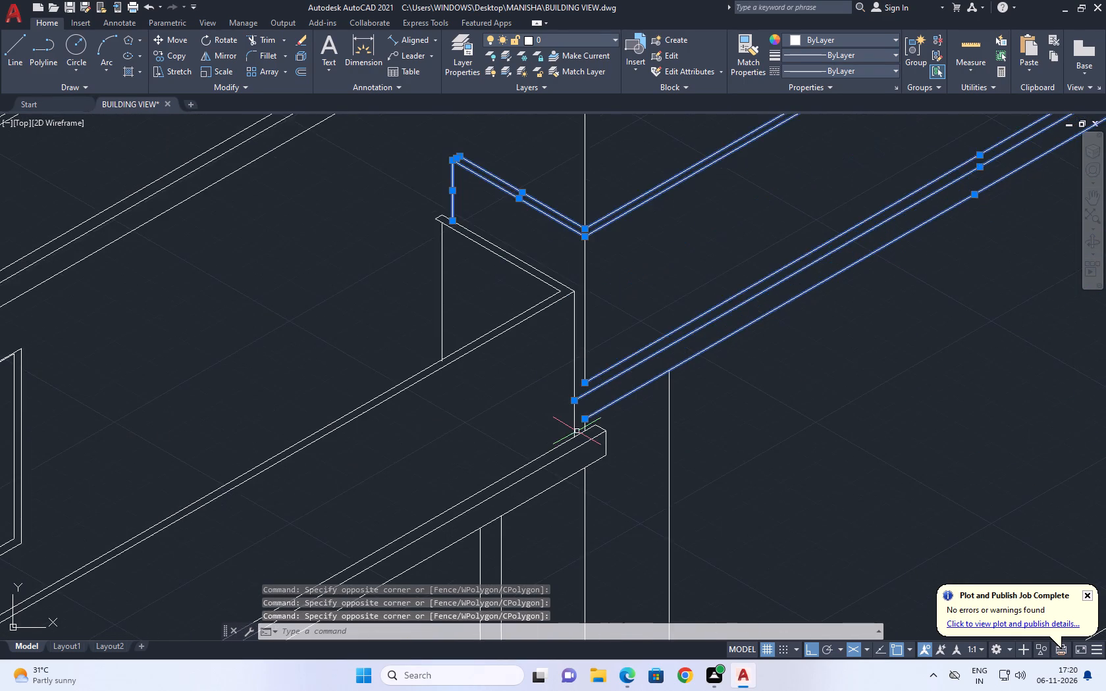
{"action": "scroll", "coordinate": [577, 431], "scroll_direction": "up", "scroll_amount": 4}
{"action": "left_click", "coordinate": [575, 368]}
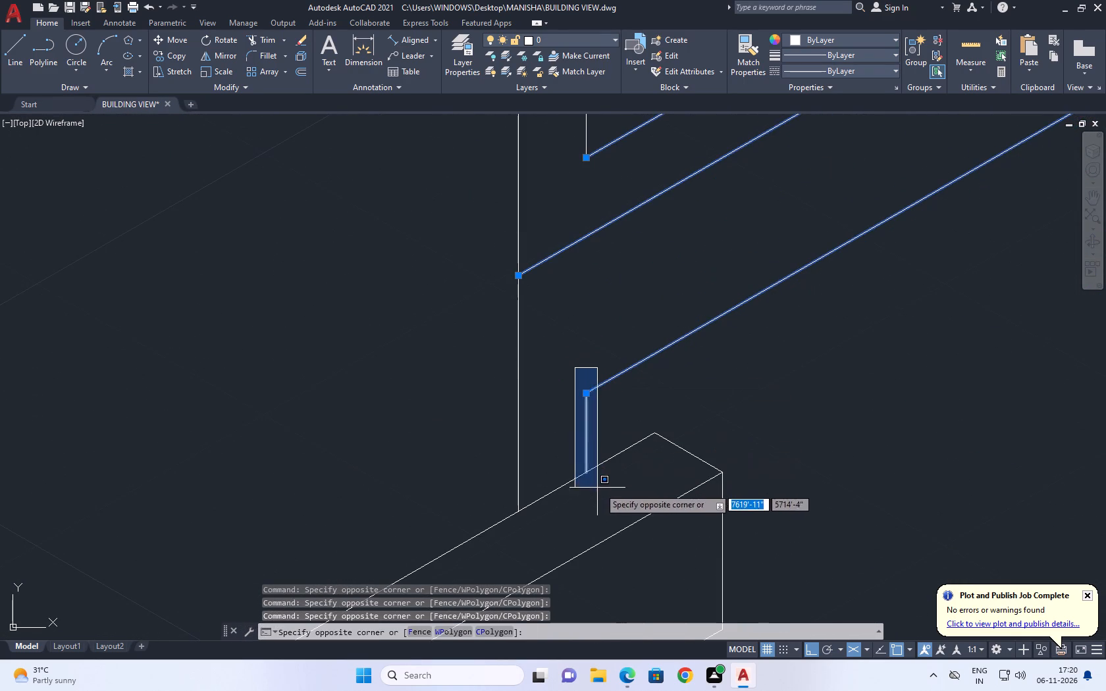
{"action": "left_click", "coordinate": [613, 503]}
{"action": "scroll", "coordinate": [562, 384], "scroll_direction": "down", "scroll_amount": 4}
{"action": "middle_click_drag", "start_coordinate": [742, 227], "coordinate": [592, 397]}
{"action": "scroll", "coordinate": [546, 409], "scroll_direction": "down", "scroll_amount": 1}
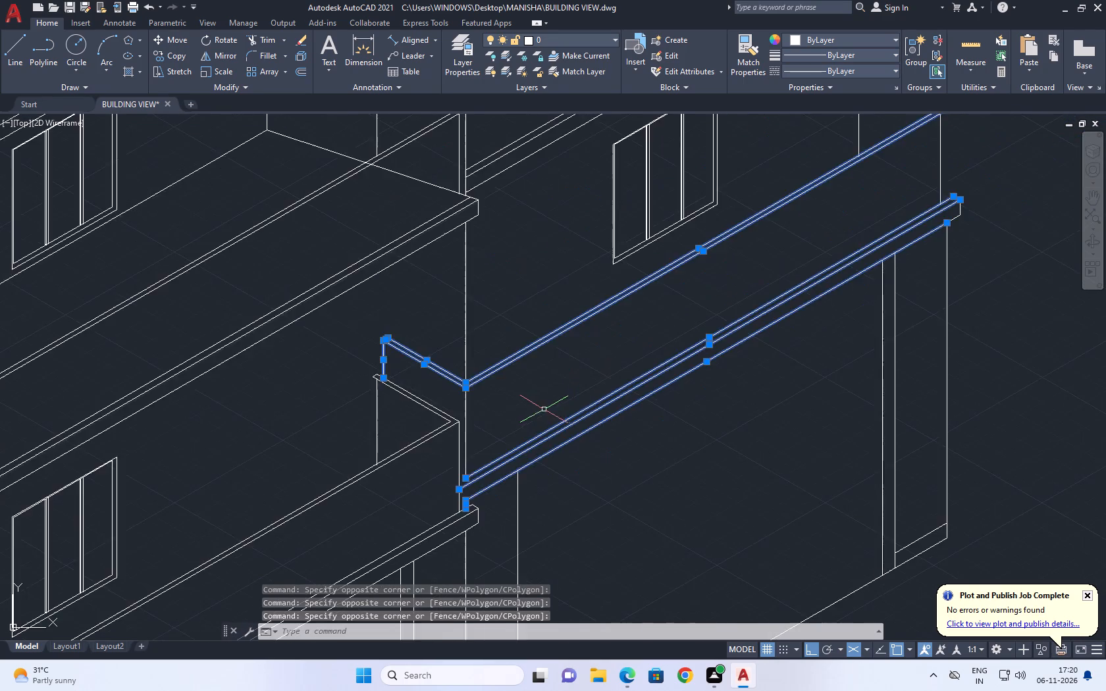
{"action": "scroll", "coordinate": [532, 384], "scroll_direction": "down", "scroll_amount": 2}
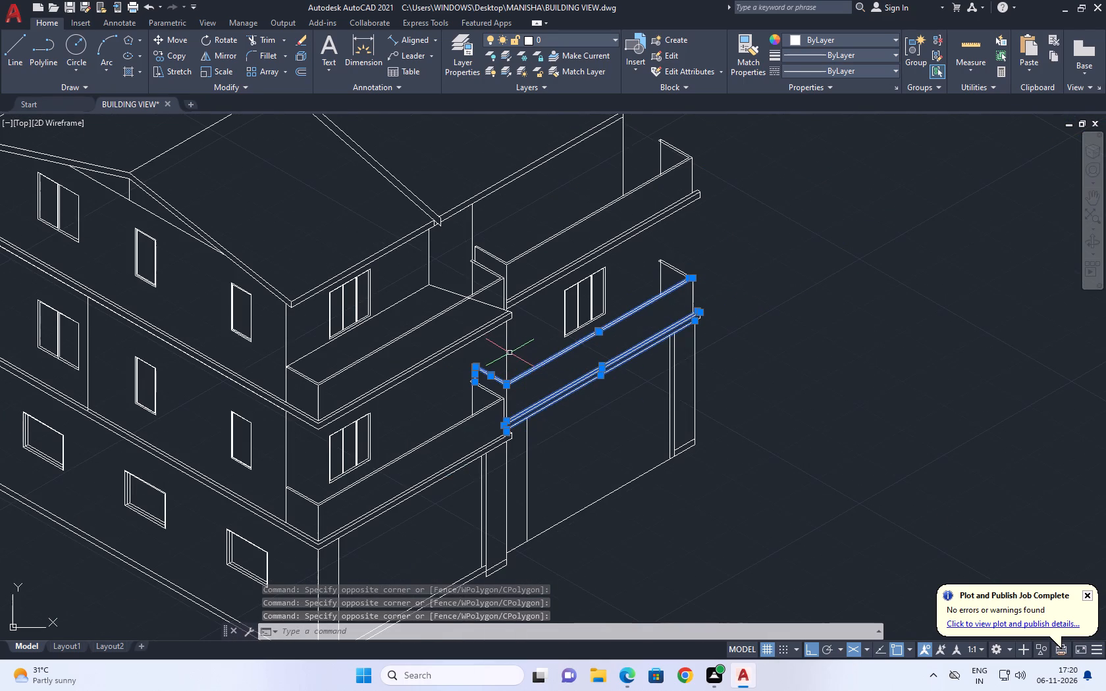
{"action": "left_click", "coordinate": [503, 367]}
{"action": "scroll", "coordinate": [512, 350], "scroll_direction": "up", "scroll_amount": 1}
{"action": "left_click", "coordinate": [514, 357]}
{"action": "left_click", "coordinate": [517, 334]}
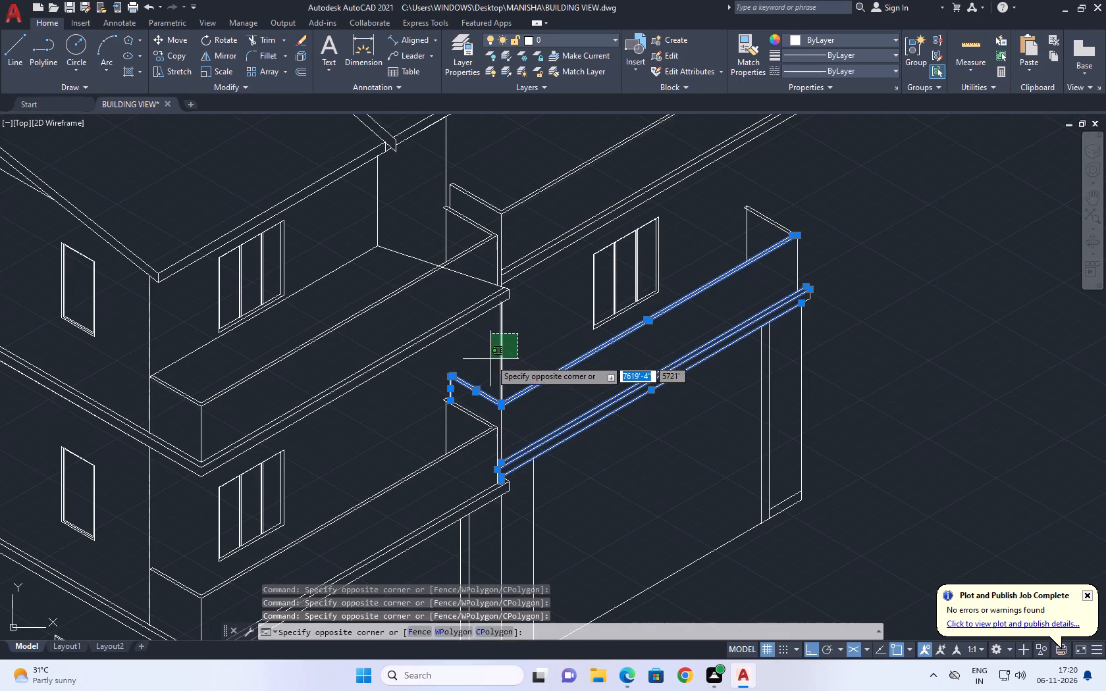
{"action": "left_click", "coordinate": [488, 365]}
{"action": "middle_click_drag", "start_coordinate": [706, 275], "coordinate": [608, 361]}
{"action": "scroll", "coordinate": [608, 361], "scroll_direction": "up", "scroll_amount": 3}
{"action": "left_click", "coordinate": [772, 224]}
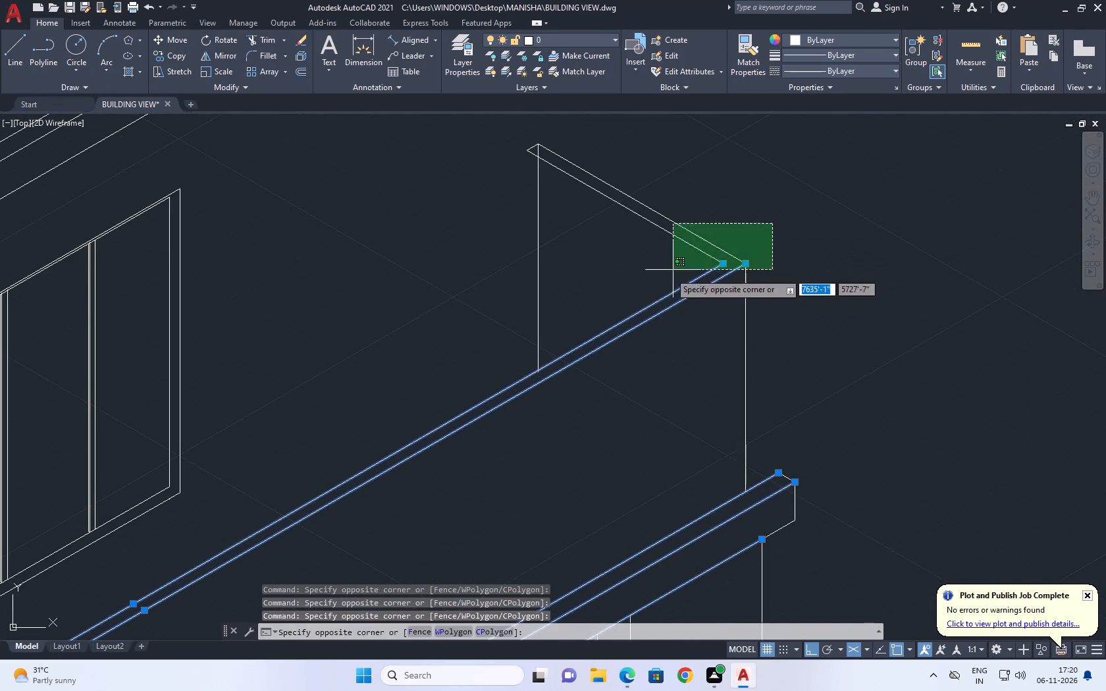
{"action": "left_click_drag", "start_coordinate": [664, 288], "coordinate": [655, 303]}
{"action": "left_click", "coordinate": [786, 232]}
{"action": "left_click_drag", "start_coordinate": [491, 262], "coordinate": [490, 270]}
{"action": "middle_click_drag", "start_coordinate": [666, 222], "coordinate": [682, 341]}
{"action": "left_click_drag", "start_coordinate": [593, 223], "coordinate": [591, 229]}
{"action": "left_click", "coordinate": [519, 291]}
{"action": "scroll", "coordinate": [550, 278], "scroll_direction": "down", "scroll_amount": 2}
{"action": "middle_click_drag", "start_coordinate": [250, 378], "coordinate": [300, 328]}
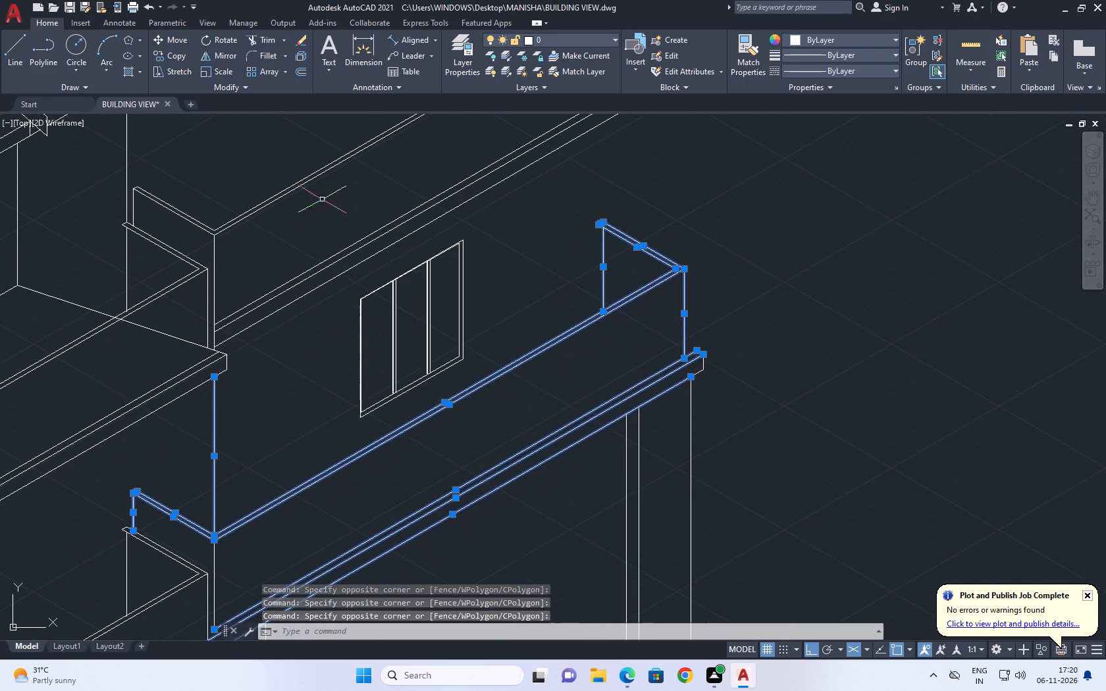
{"action": "left_click", "coordinate": [322, 197]}
{"action": "left_click", "coordinate": [519, 451]}
{"action": "left_click_drag", "start_coordinate": [334, 196], "coordinate": [334, 206]}
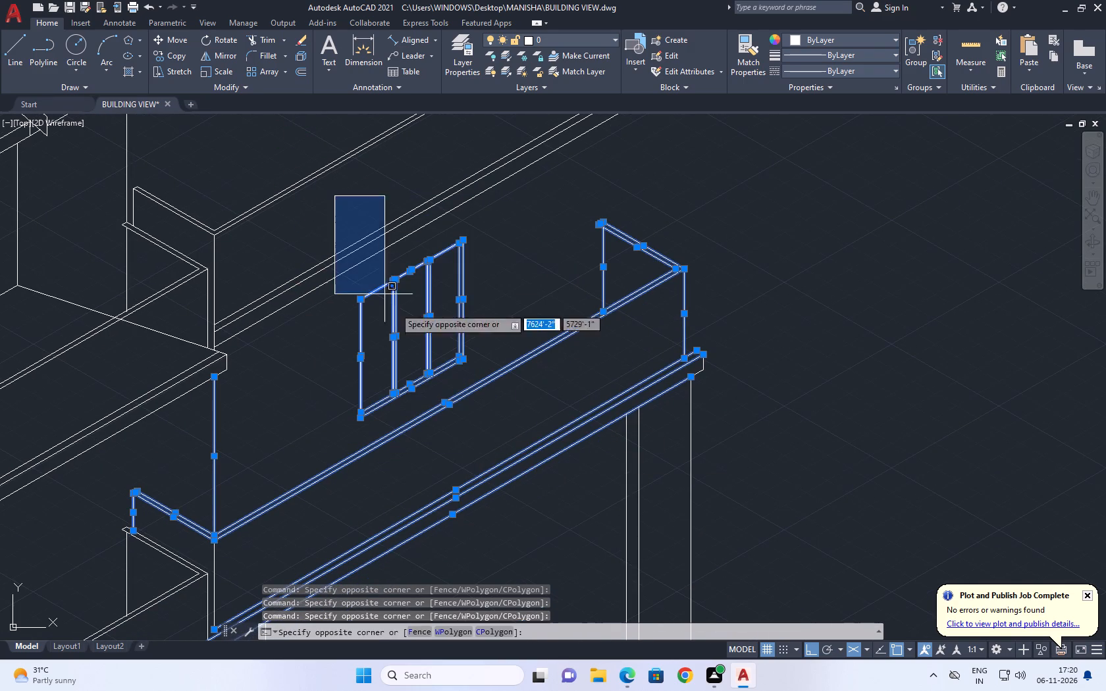
{"action": "left_click", "coordinate": [477, 417]}
{"action": "middle_click_drag", "start_coordinate": [434, 422], "coordinate": [516, 261]}
{"action": "middle_click_drag", "start_coordinate": [312, 437], "coordinate": [378, 358]}
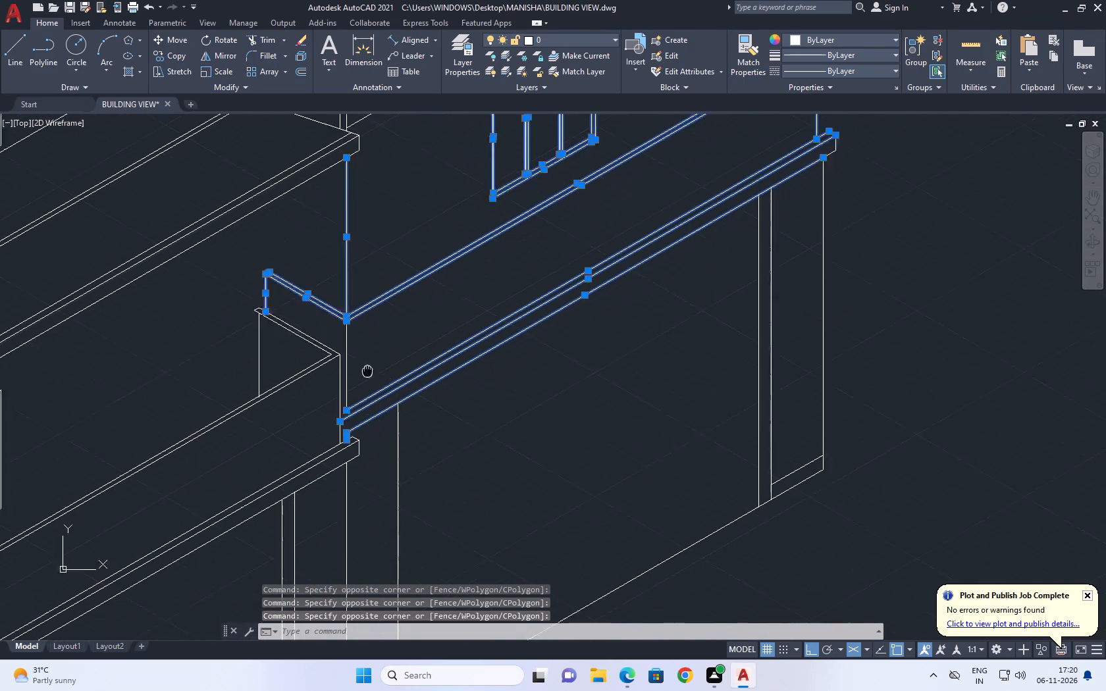
{"action": "middle_click_drag", "start_coordinate": [378, 358], "coordinate": [396, 339]}
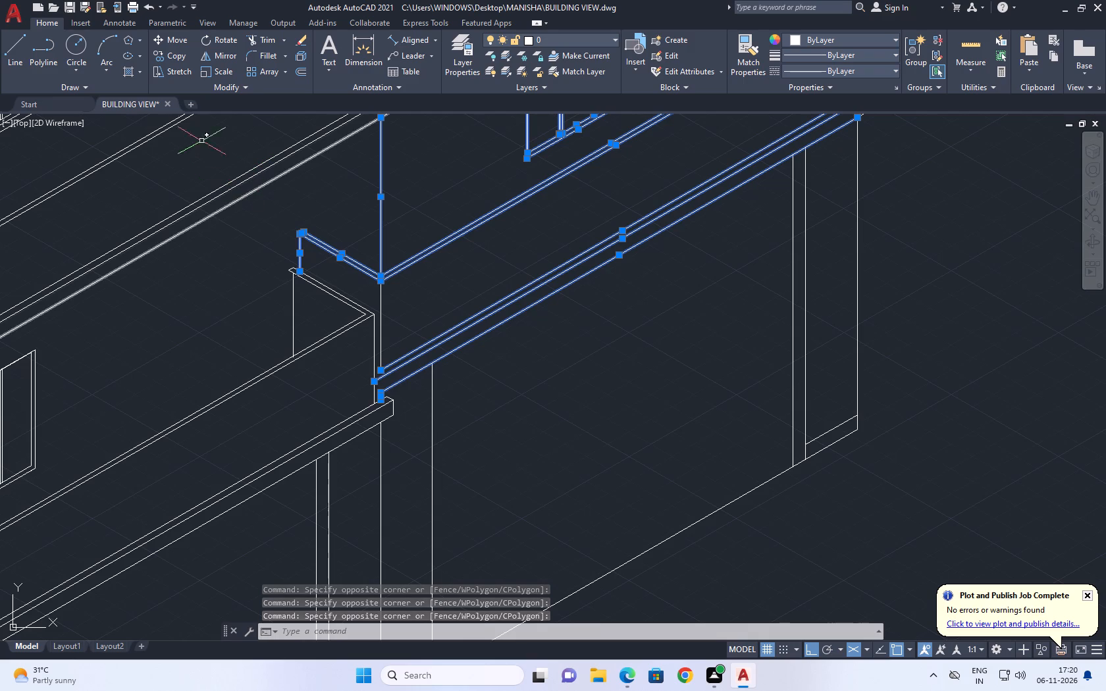
{"action": "left_click", "coordinate": [176, 44]}
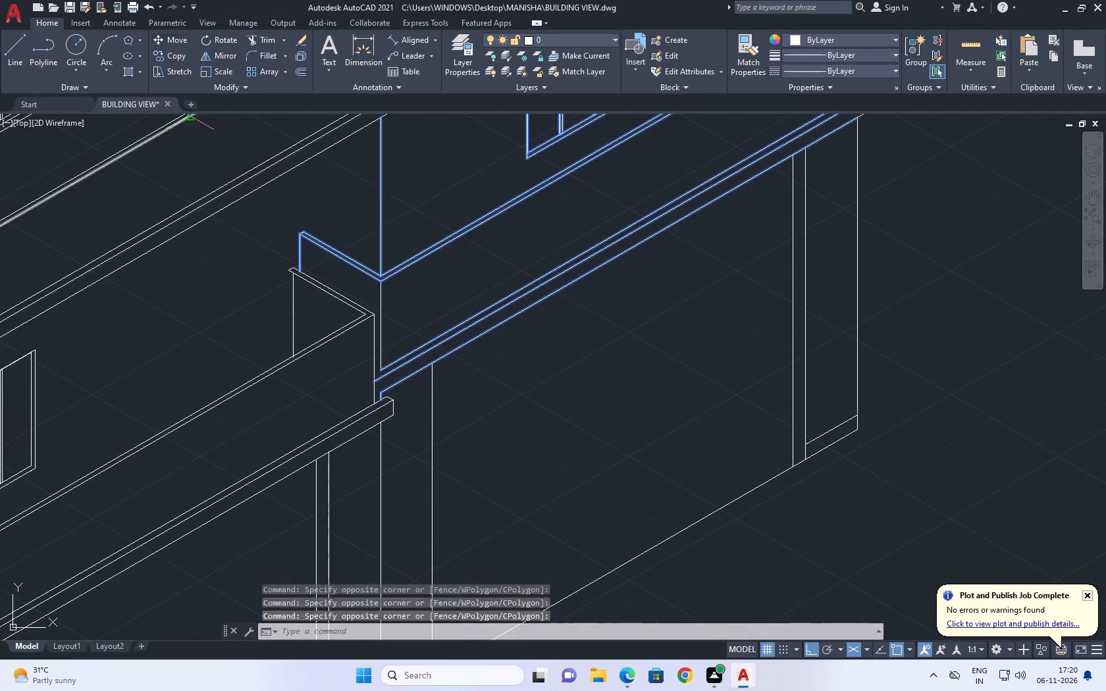
{"action": "scroll", "coordinate": [373, 415], "scroll_direction": "up", "scroll_amount": 1}
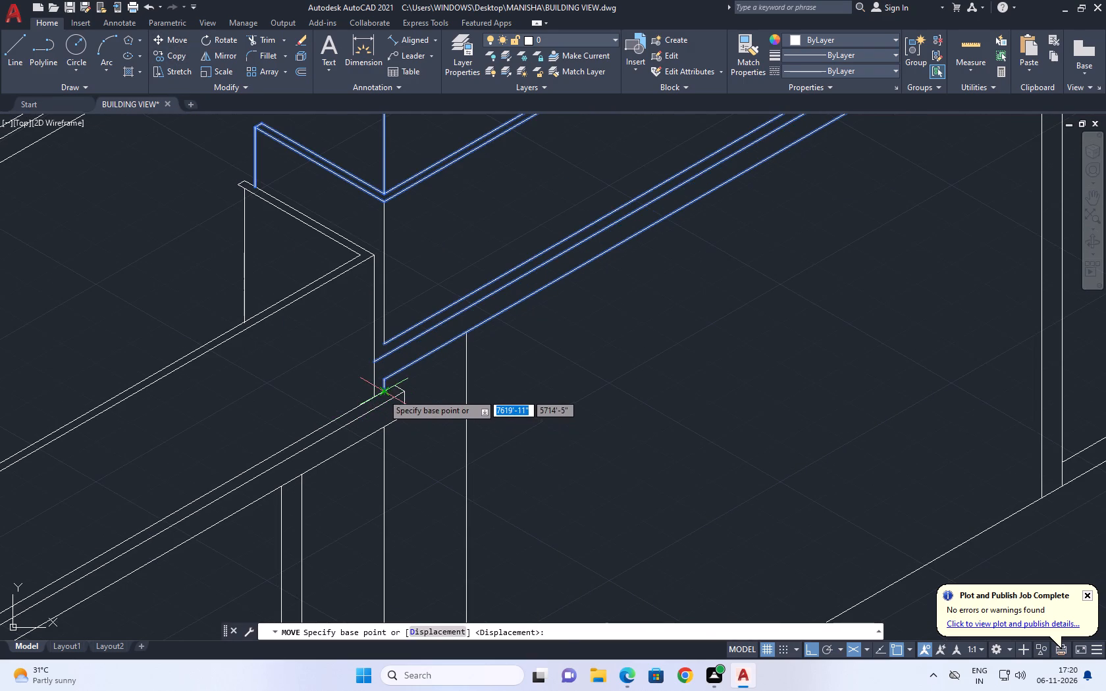
{"action": "left_click", "coordinate": [382, 394]}
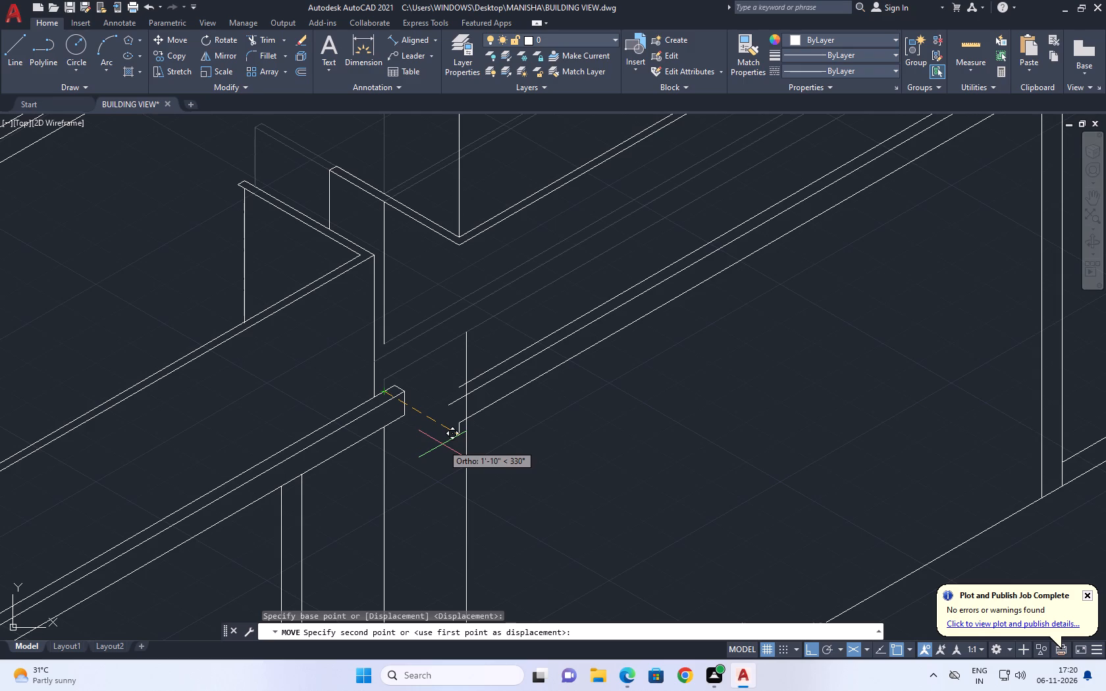
{"action": "scroll", "coordinate": [455, 437], "scroll_direction": "up", "scroll_amount": 3}
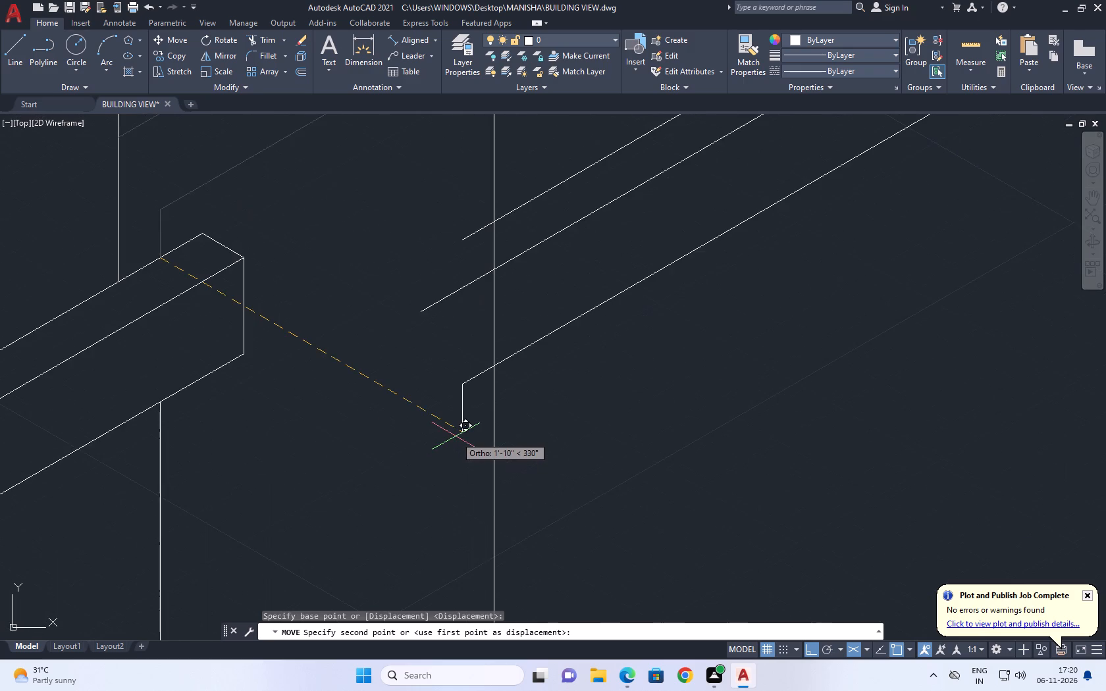
{"action": "scroll", "coordinate": [467, 436], "scroll_direction": "up", "scroll_amount": 2}
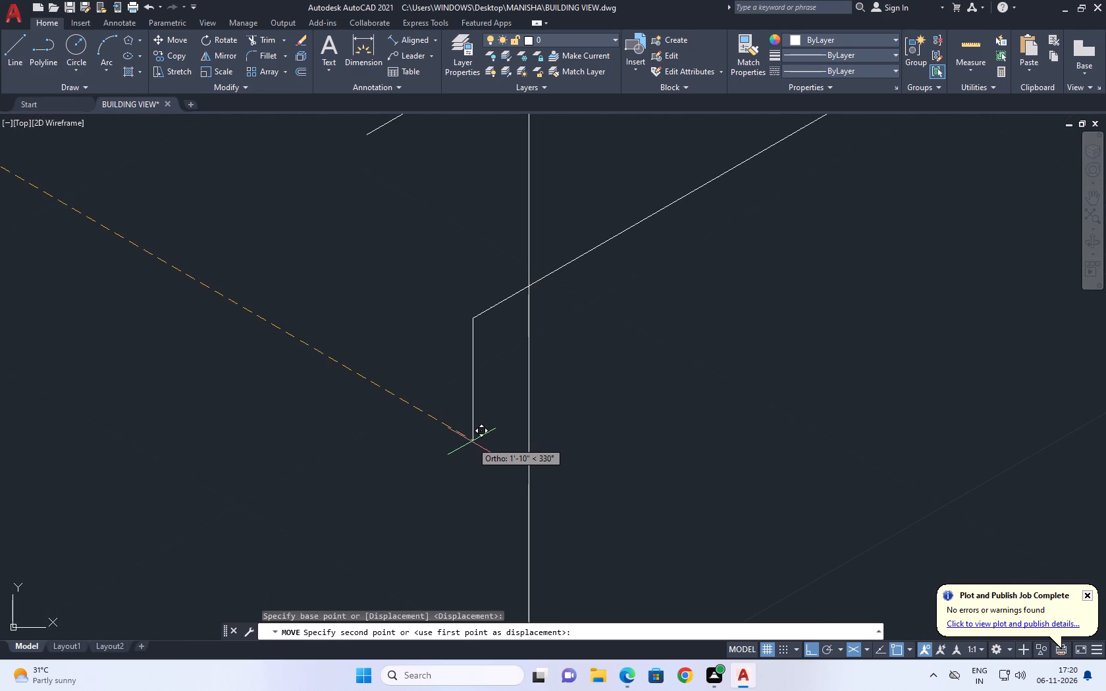
{"action": "left_click", "coordinate": [473, 440]}
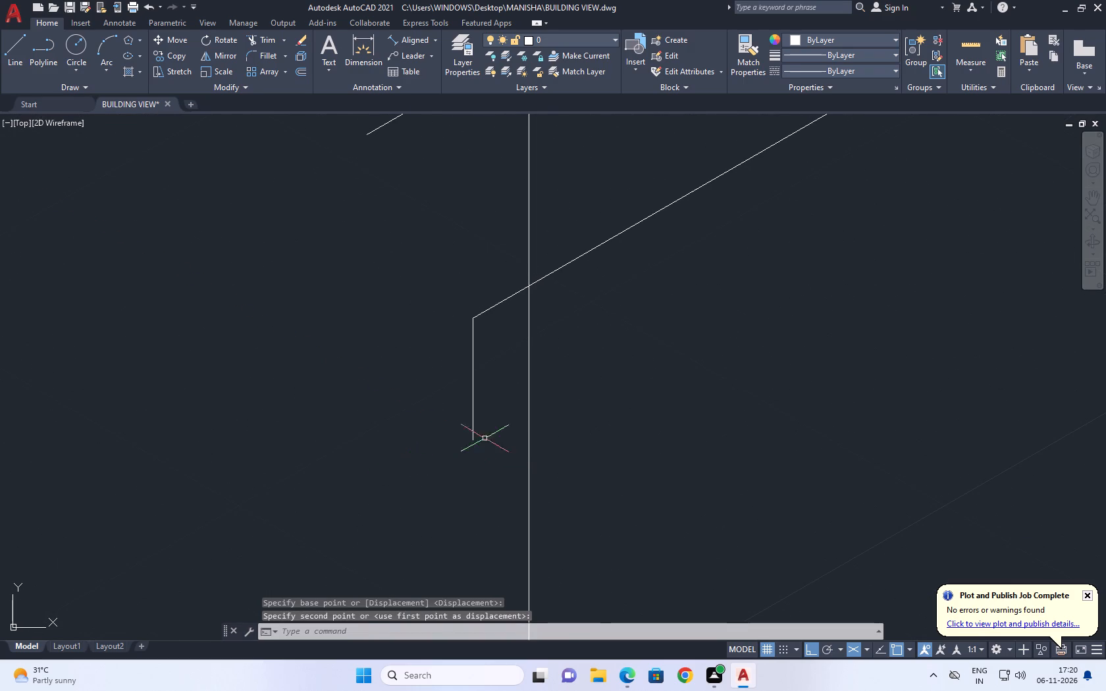
Trim the rear bay's far pillar lines where they project above the moved slab's top edge.
{"action": "scroll", "coordinate": [492, 438], "scroll_direction": "down", "scroll_amount": 7}
{"action": "middle_click_drag", "start_coordinate": [562, 443], "coordinate": [550, 457]}
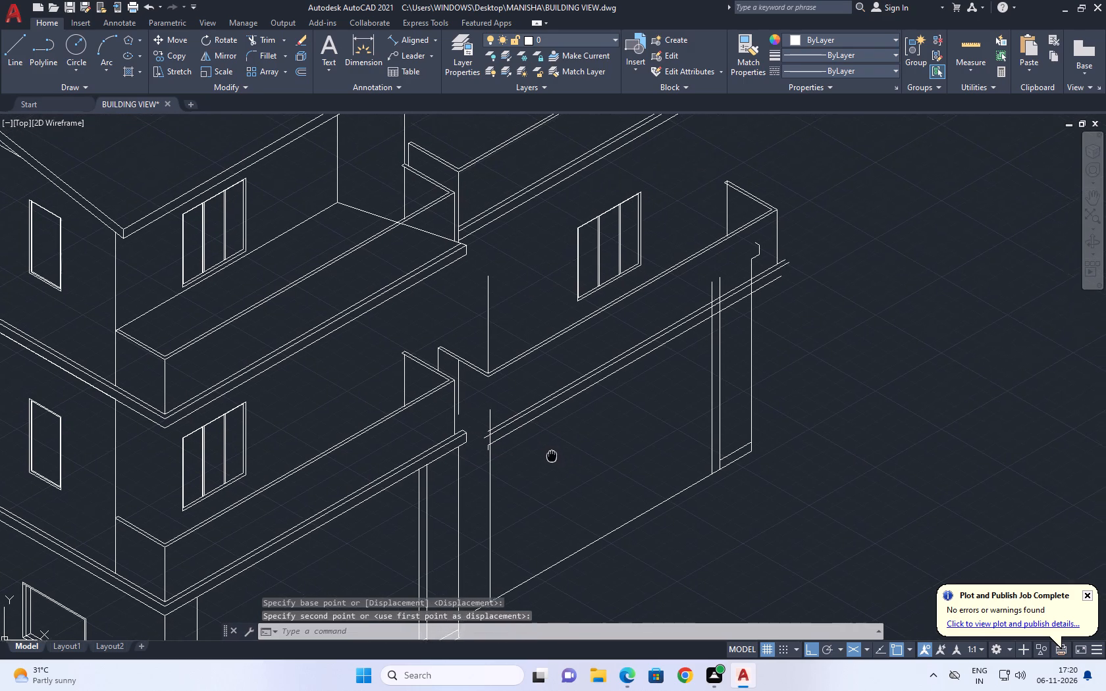
{"action": "middle_click_drag", "start_coordinate": [550, 457], "coordinate": [528, 478]}
{"action": "middle_click_drag", "start_coordinate": [638, 344], "coordinate": [531, 369]}
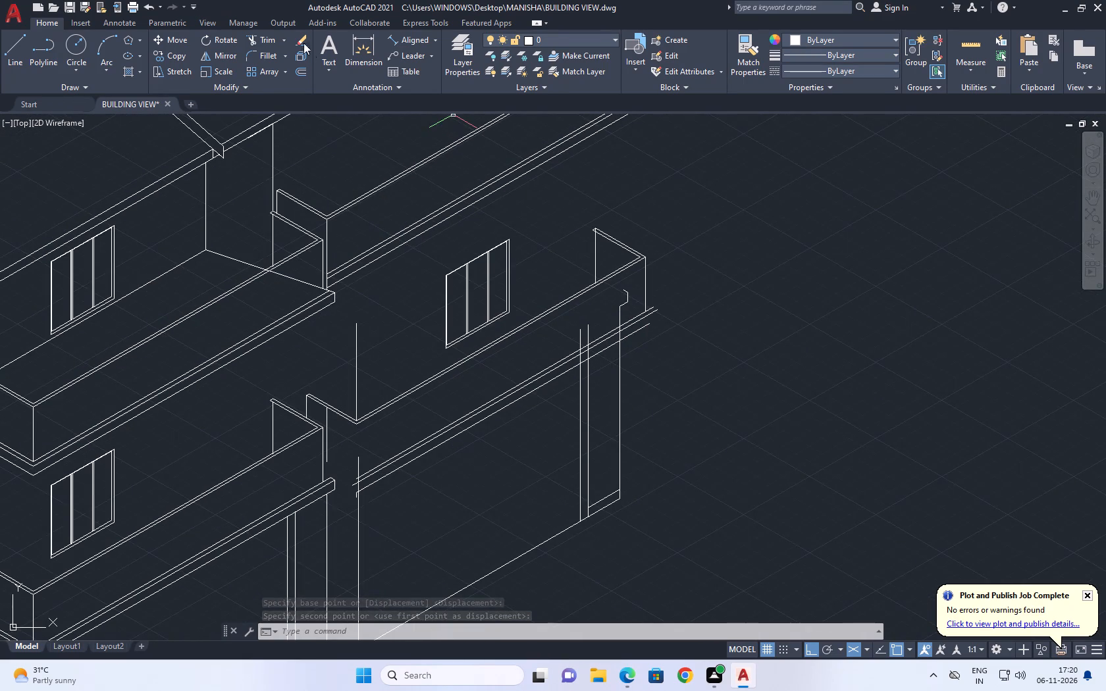
{"action": "left_click", "coordinate": [265, 43]}
{"action": "scroll", "coordinate": [629, 330], "scroll_direction": "up", "scroll_amount": 2}
{"action": "left_click", "coordinate": [621, 294]}
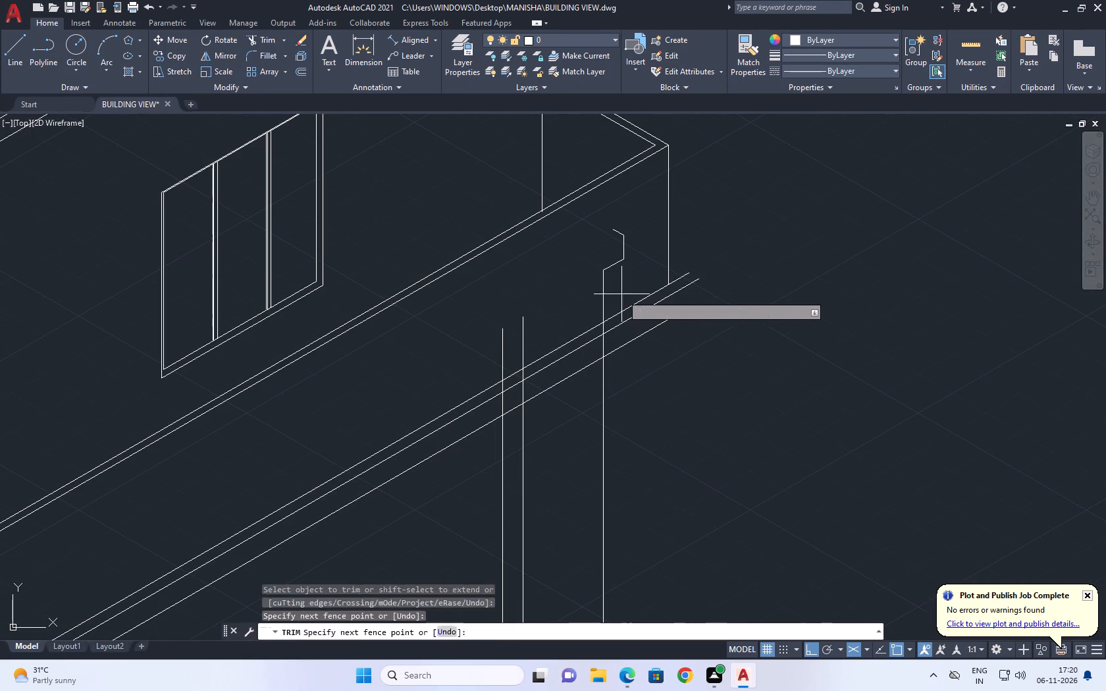
{"action": "left_click", "coordinate": [467, 375]}
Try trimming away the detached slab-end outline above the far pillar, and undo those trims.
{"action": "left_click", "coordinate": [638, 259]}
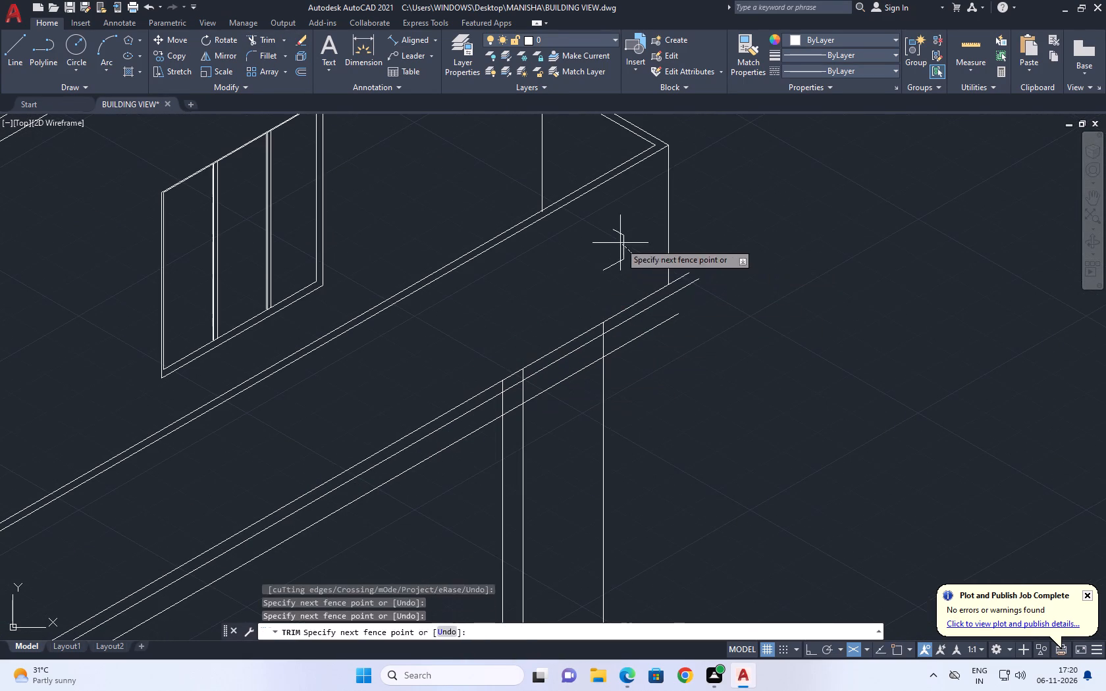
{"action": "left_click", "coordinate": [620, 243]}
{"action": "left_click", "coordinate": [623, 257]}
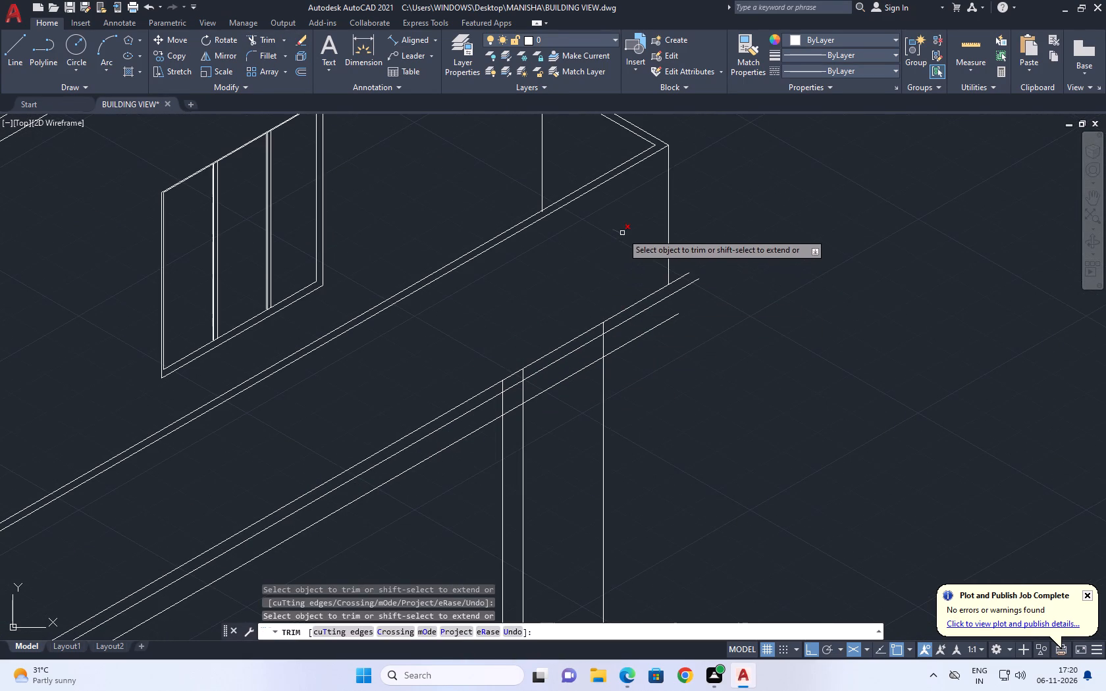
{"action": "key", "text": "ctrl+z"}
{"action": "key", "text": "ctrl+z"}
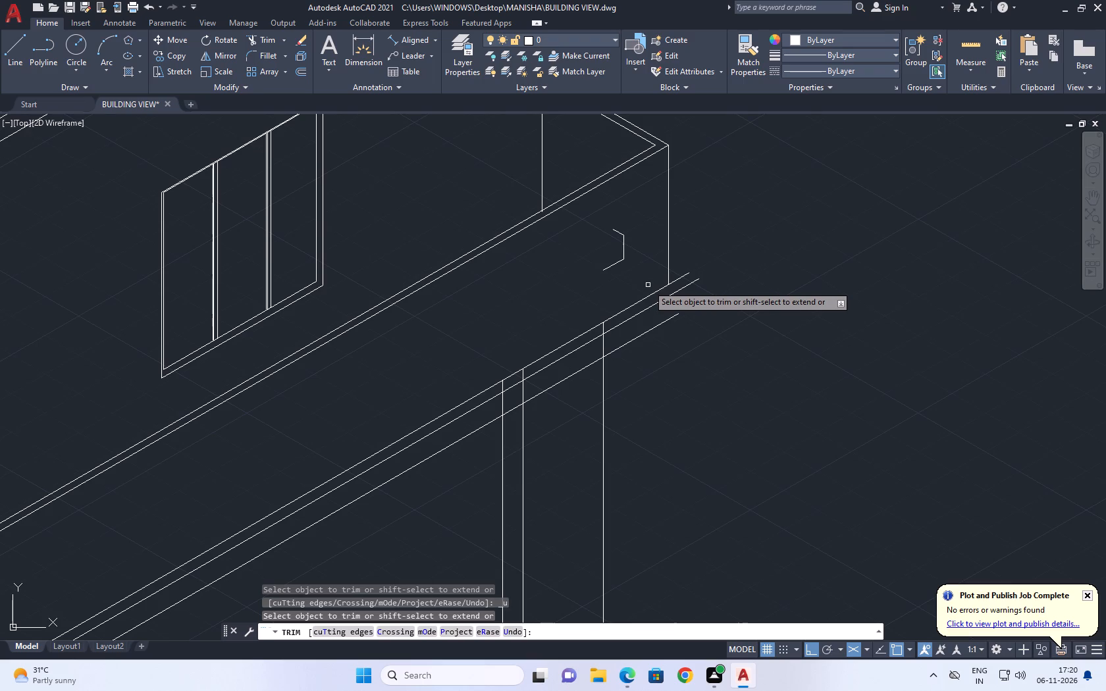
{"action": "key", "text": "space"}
Move the detached three-line slab-end outline onto the open far end of the rear bay's first-floor slab.
{"action": "scroll", "coordinate": [623, 265], "scroll_direction": "up", "scroll_amount": 1}
{"action": "left_click", "coordinate": [642, 197]}
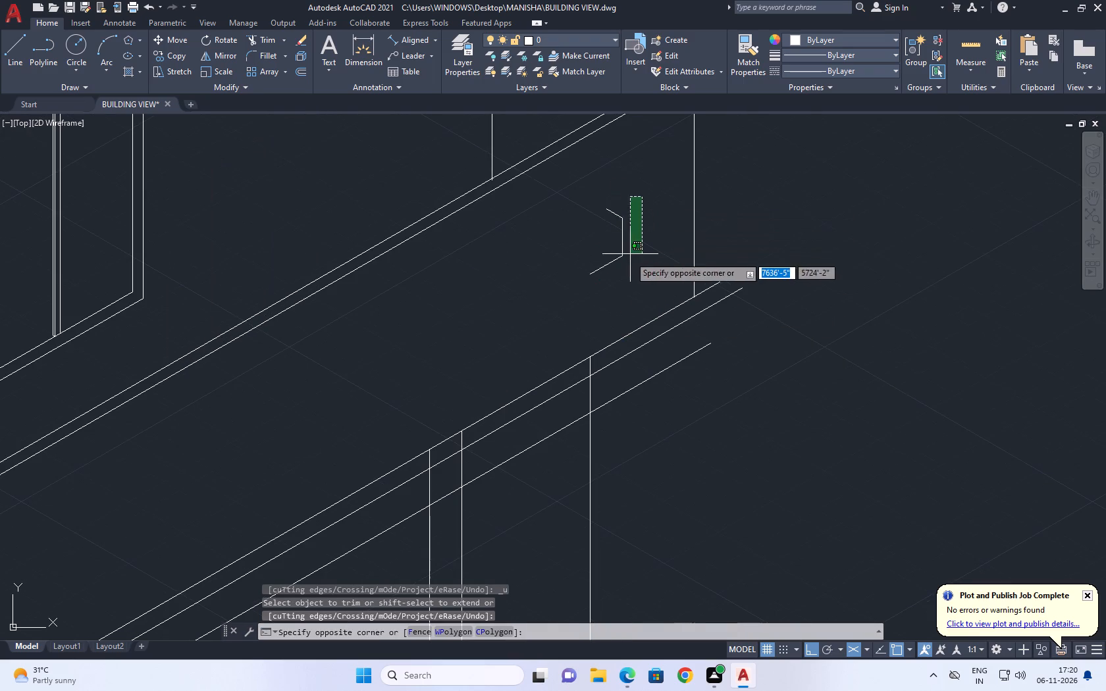
{"action": "left_click", "coordinate": [602, 268]}
{"action": "left_click", "coordinate": [168, 37]}
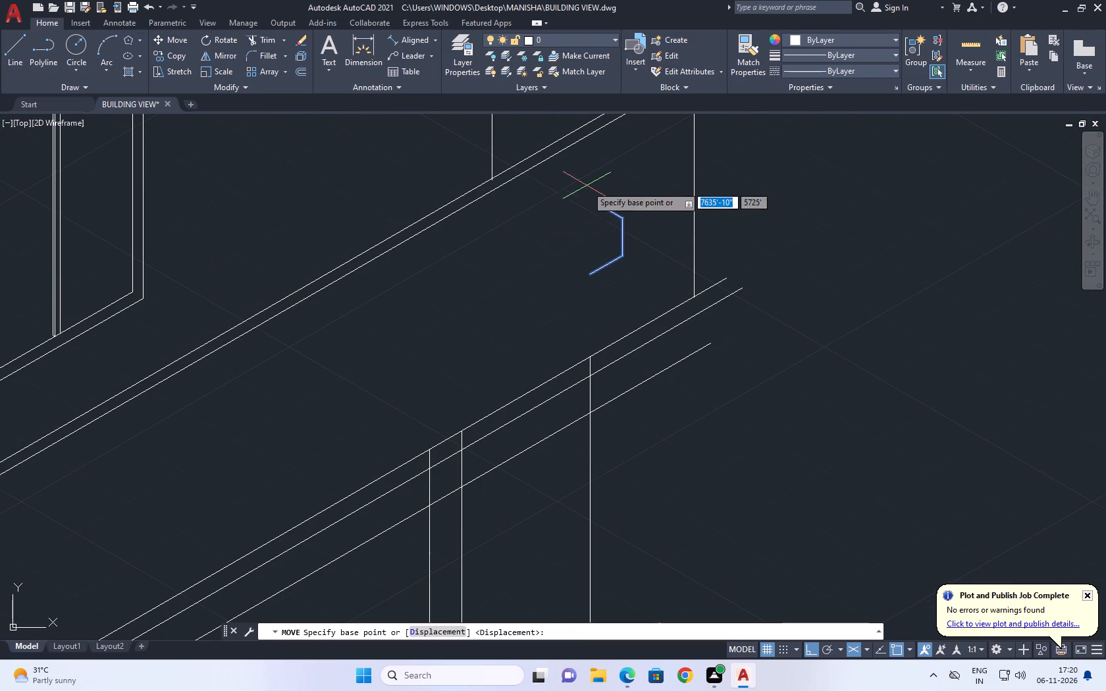
{"action": "left_click", "coordinate": [604, 206]}
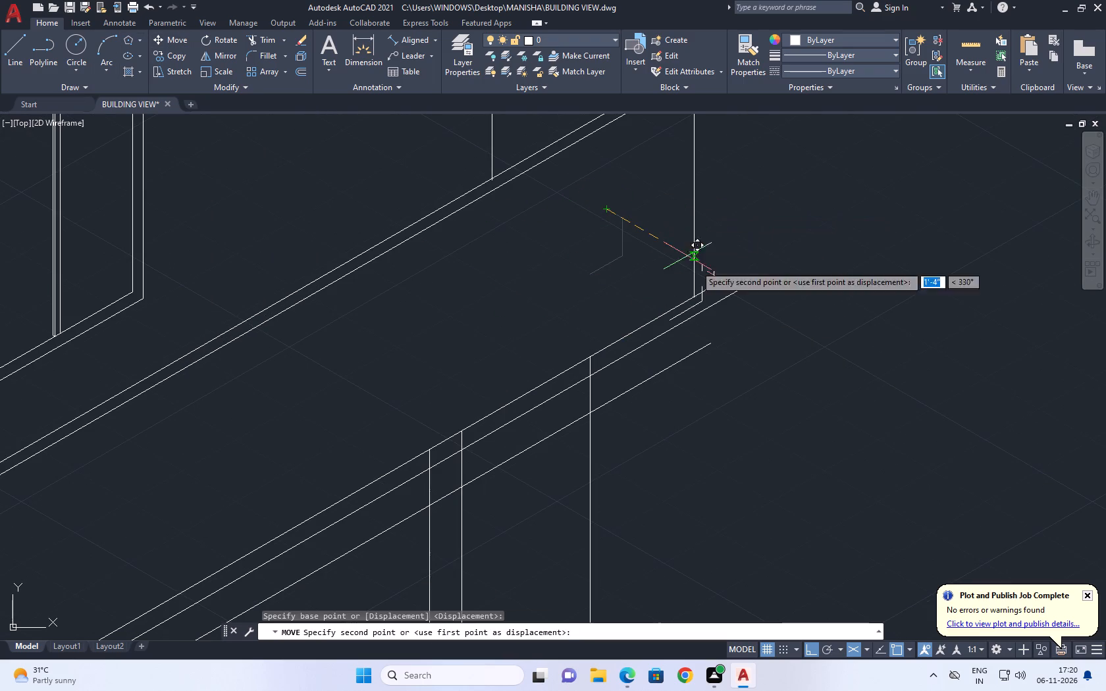
{"action": "left_click", "coordinate": [727, 278]}
Erase the short vertical line beneath the near end of the rear bay's moved first-floor slab.
{"action": "middle_click_drag", "start_coordinate": [624, 404], "coordinate": [627, 380]}
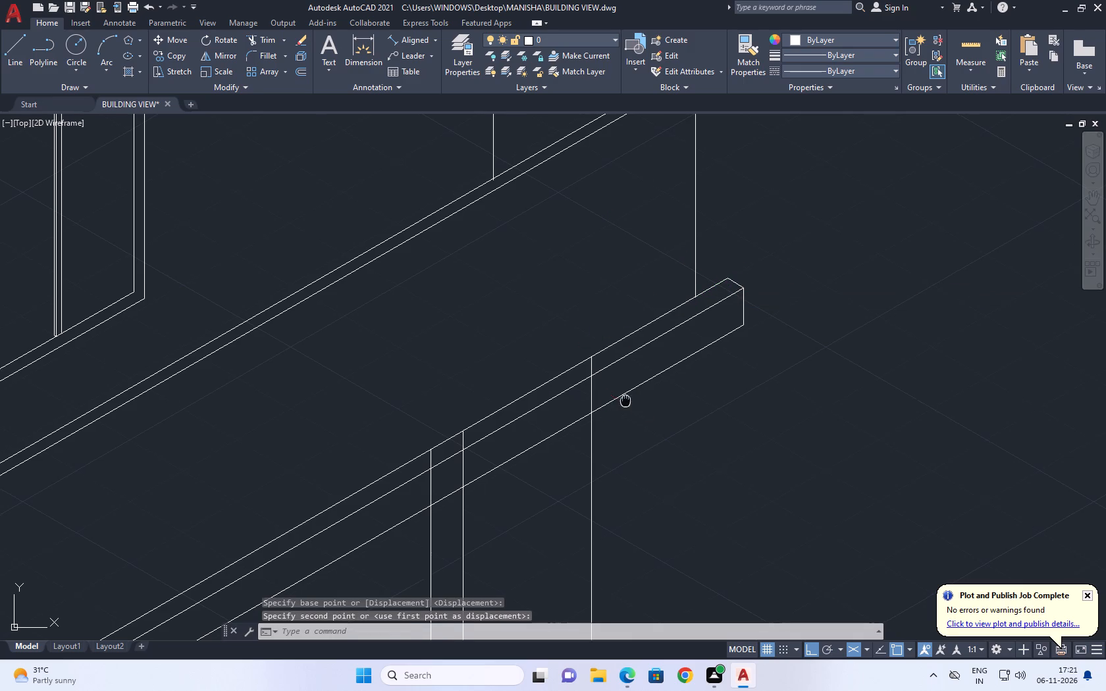
{"action": "middle_click_drag", "start_coordinate": [627, 380], "coordinate": [615, 282]}
{"action": "scroll", "coordinate": [609, 235], "scroll_direction": "down", "scroll_amount": 3}
{"action": "middle_click_drag", "start_coordinate": [492, 314], "coordinate": [578, 319]}
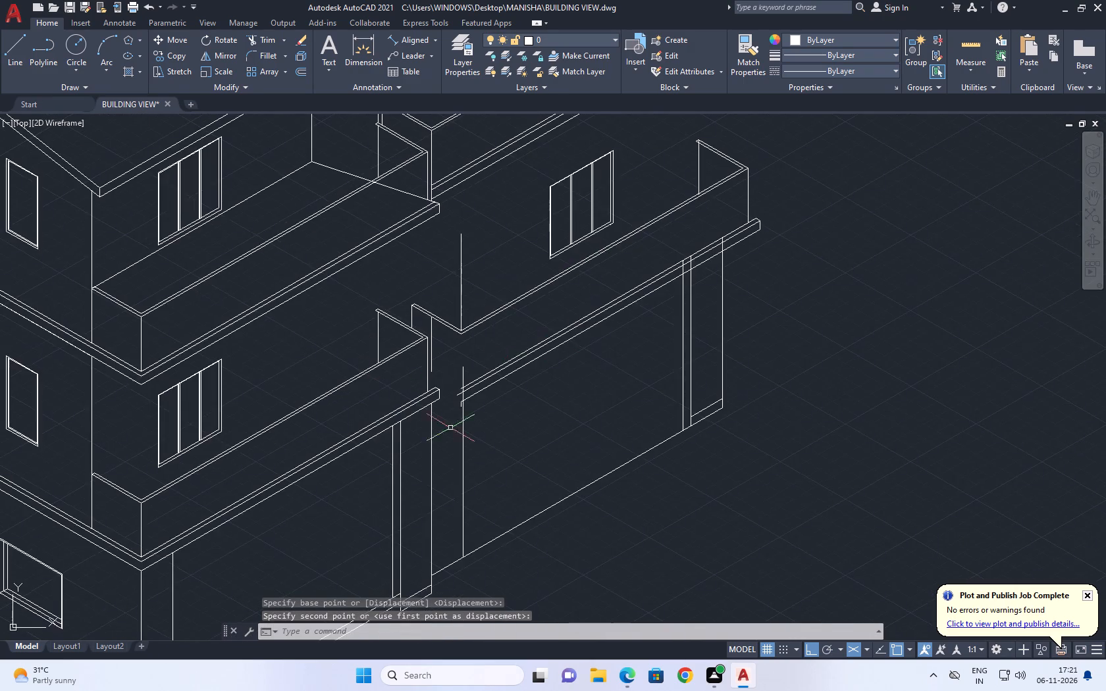
{"action": "scroll", "coordinate": [546, 469], "scroll_direction": "up", "scroll_amount": 4}
{"action": "middle_click_drag", "start_coordinate": [270, 343], "coordinate": [443, 371]}
{"action": "scroll", "coordinate": [473, 378], "scroll_direction": "down", "scroll_amount": 4}
{"action": "middle_click_drag", "start_coordinate": [375, 338], "coordinate": [487, 367]}
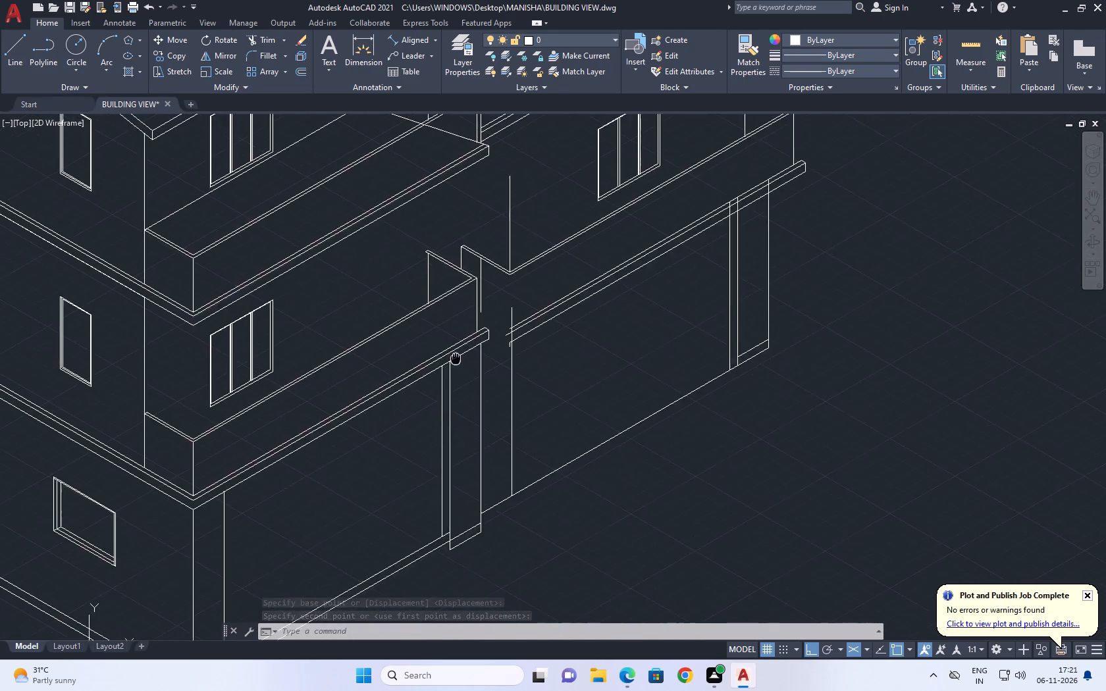
{"action": "middle_click_drag", "start_coordinate": [487, 367], "coordinate": [584, 384]}
{"action": "scroll", "coordinate": [583, 351], "scroll_direction": "up", "scroll_amount": 2}
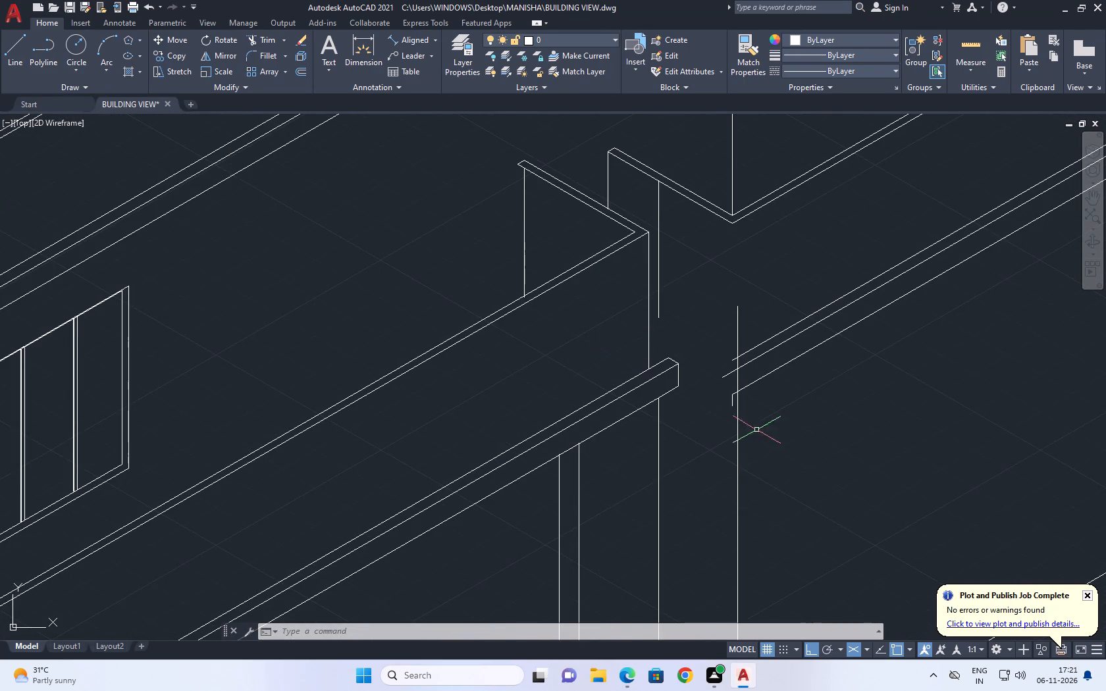
{"action": "scroll", "coordinate": [702, 396], "scroll_direction": "up", "scroll_amount": 1}
{"action": "left_click", "coordinate": [719, 385]}
{"action": "left_click", "coordinate": [779, 451]}
{"action": "key", "text": "Delete"}
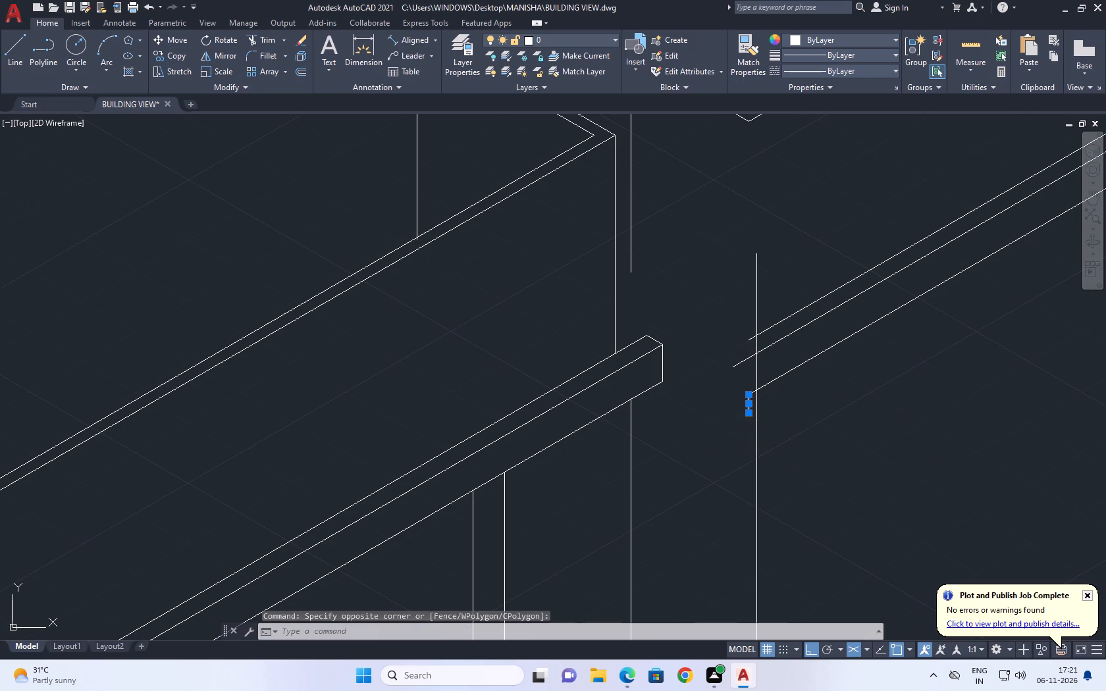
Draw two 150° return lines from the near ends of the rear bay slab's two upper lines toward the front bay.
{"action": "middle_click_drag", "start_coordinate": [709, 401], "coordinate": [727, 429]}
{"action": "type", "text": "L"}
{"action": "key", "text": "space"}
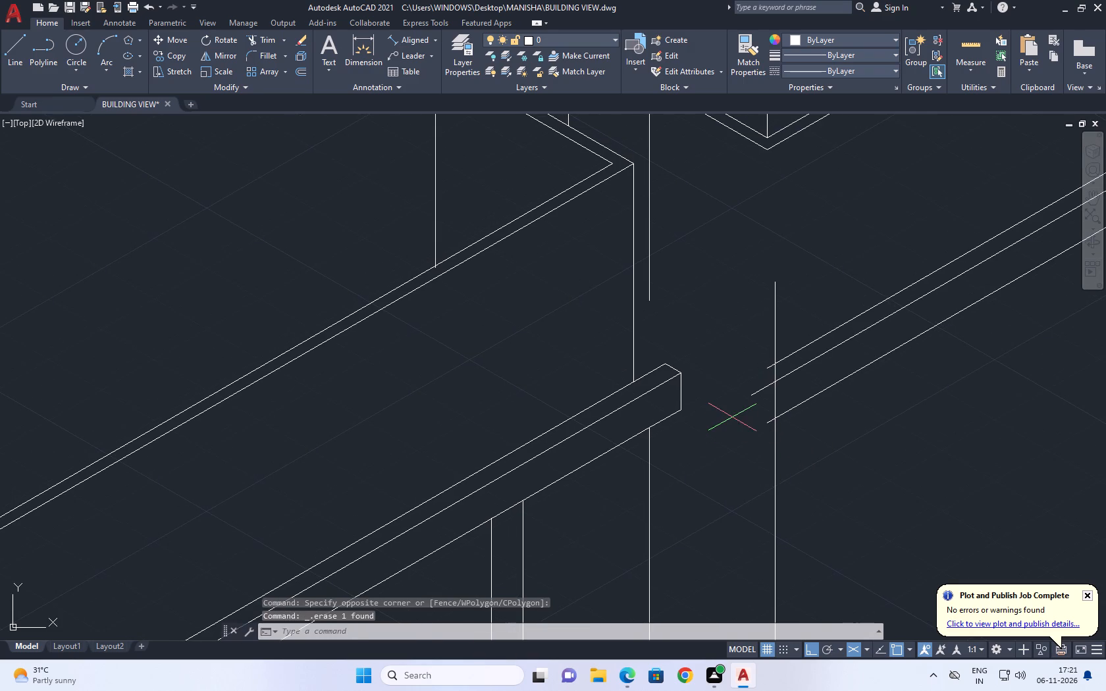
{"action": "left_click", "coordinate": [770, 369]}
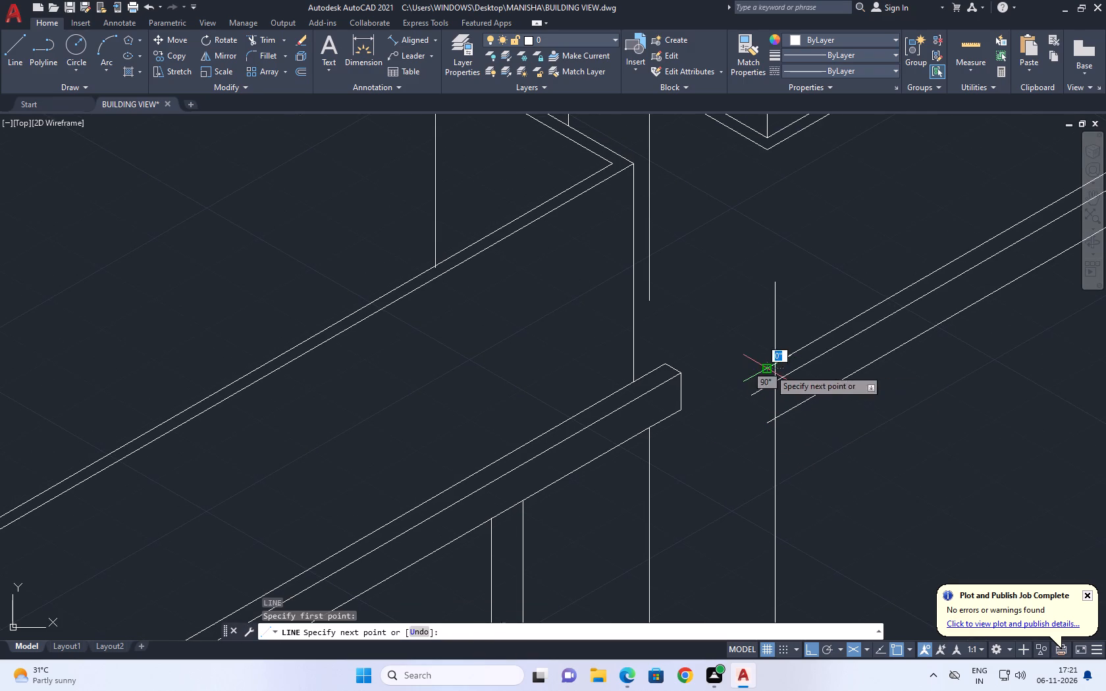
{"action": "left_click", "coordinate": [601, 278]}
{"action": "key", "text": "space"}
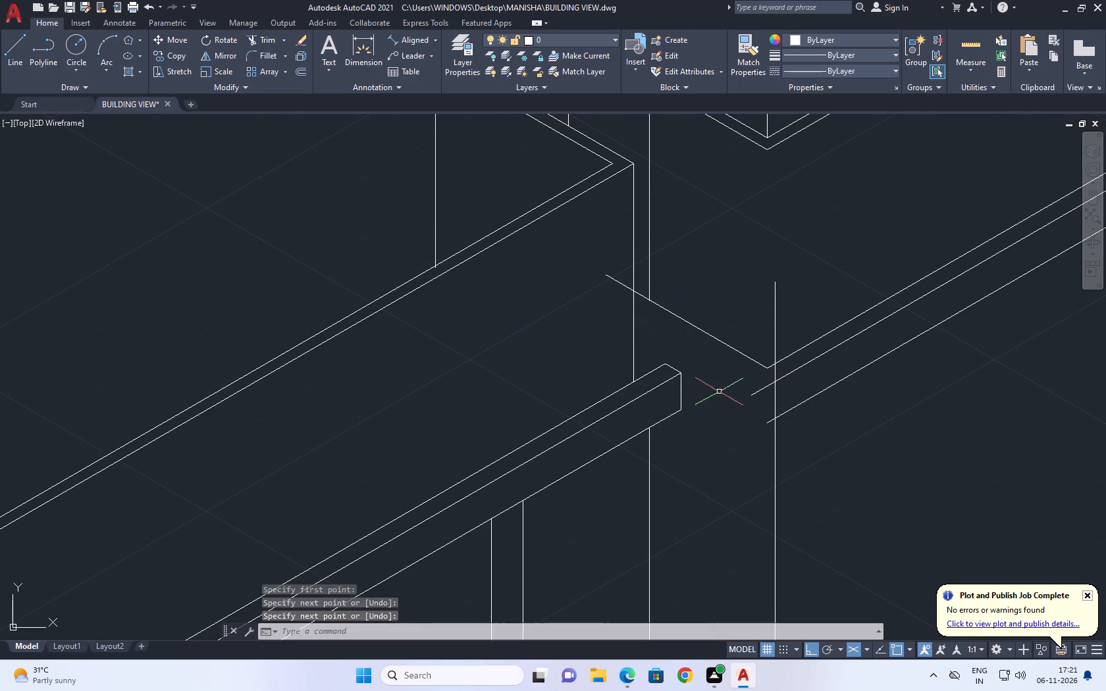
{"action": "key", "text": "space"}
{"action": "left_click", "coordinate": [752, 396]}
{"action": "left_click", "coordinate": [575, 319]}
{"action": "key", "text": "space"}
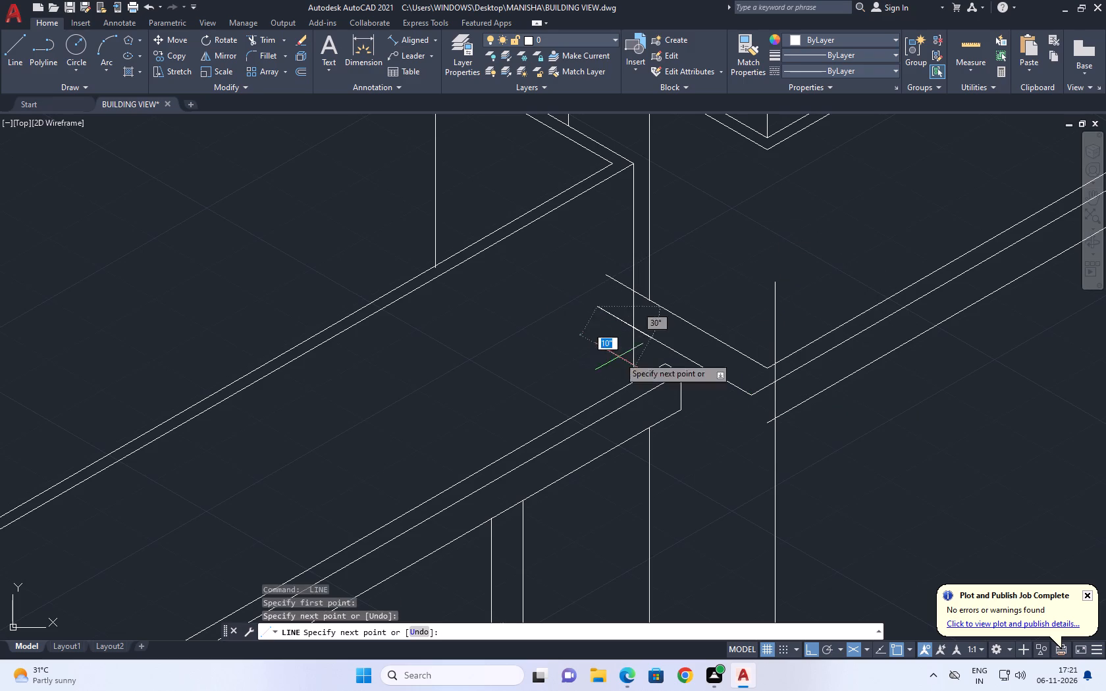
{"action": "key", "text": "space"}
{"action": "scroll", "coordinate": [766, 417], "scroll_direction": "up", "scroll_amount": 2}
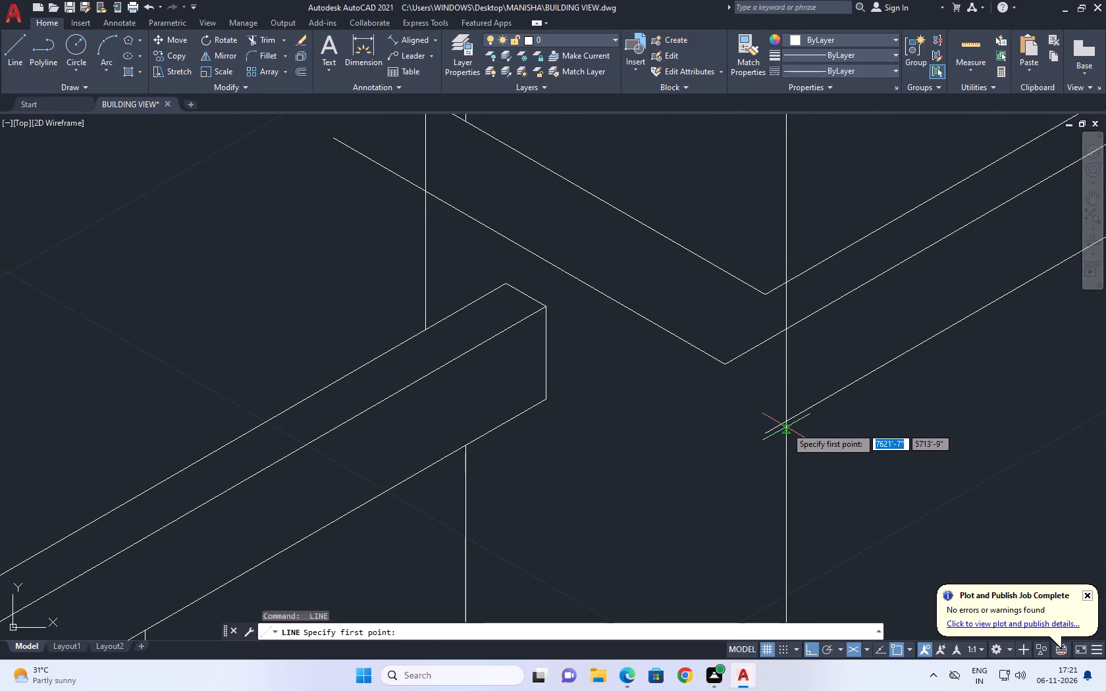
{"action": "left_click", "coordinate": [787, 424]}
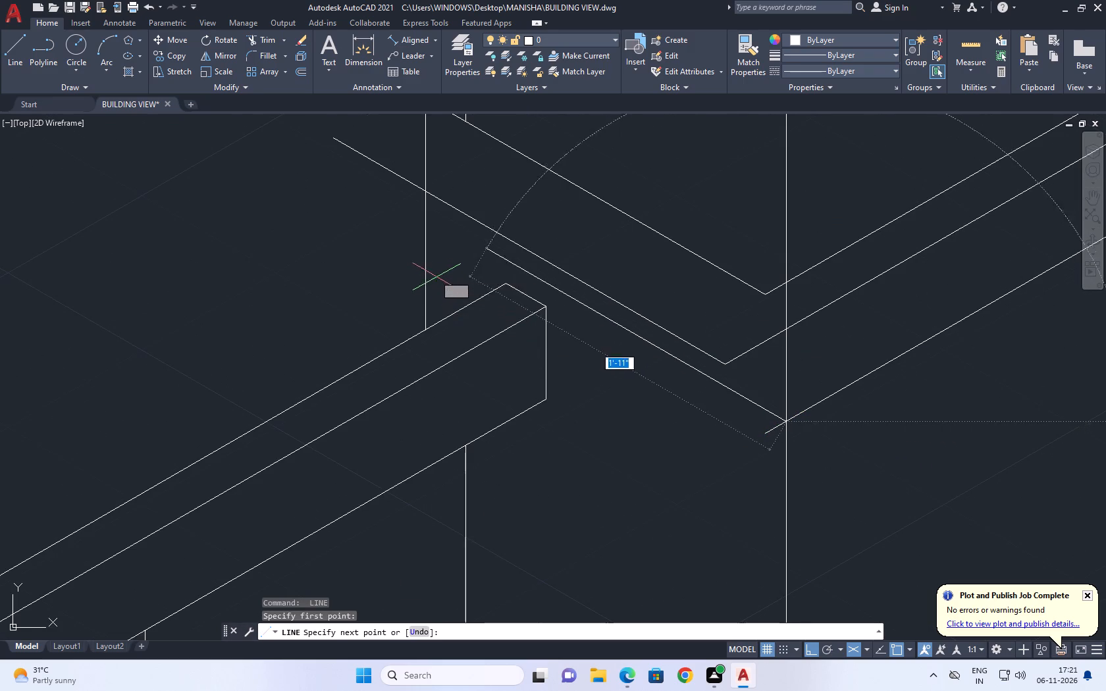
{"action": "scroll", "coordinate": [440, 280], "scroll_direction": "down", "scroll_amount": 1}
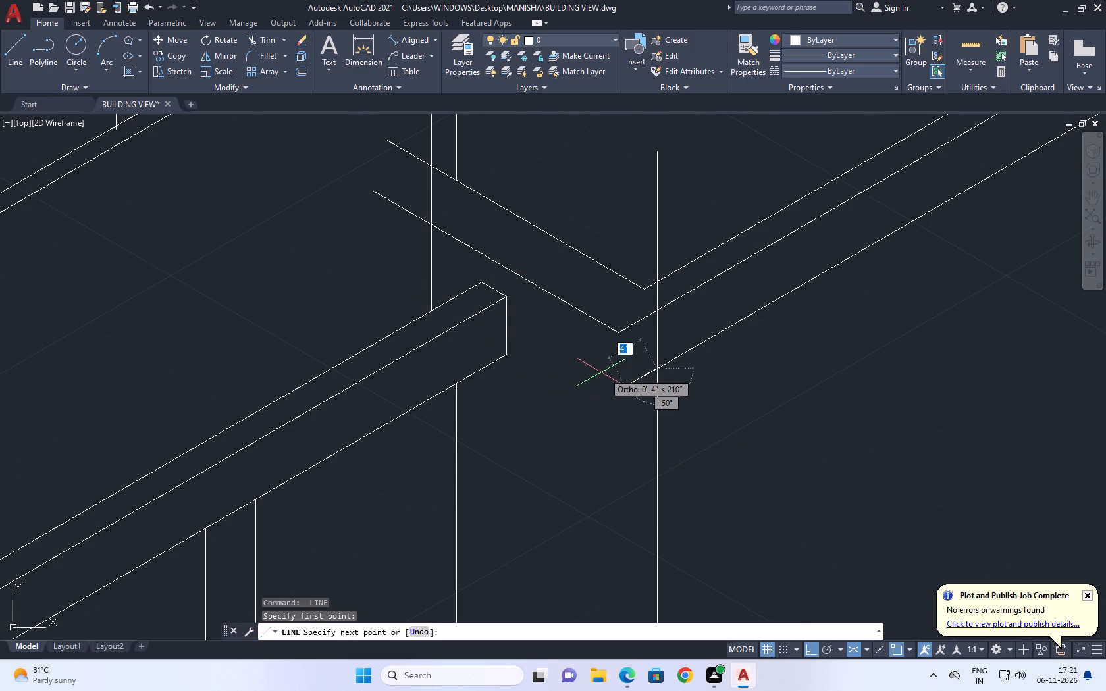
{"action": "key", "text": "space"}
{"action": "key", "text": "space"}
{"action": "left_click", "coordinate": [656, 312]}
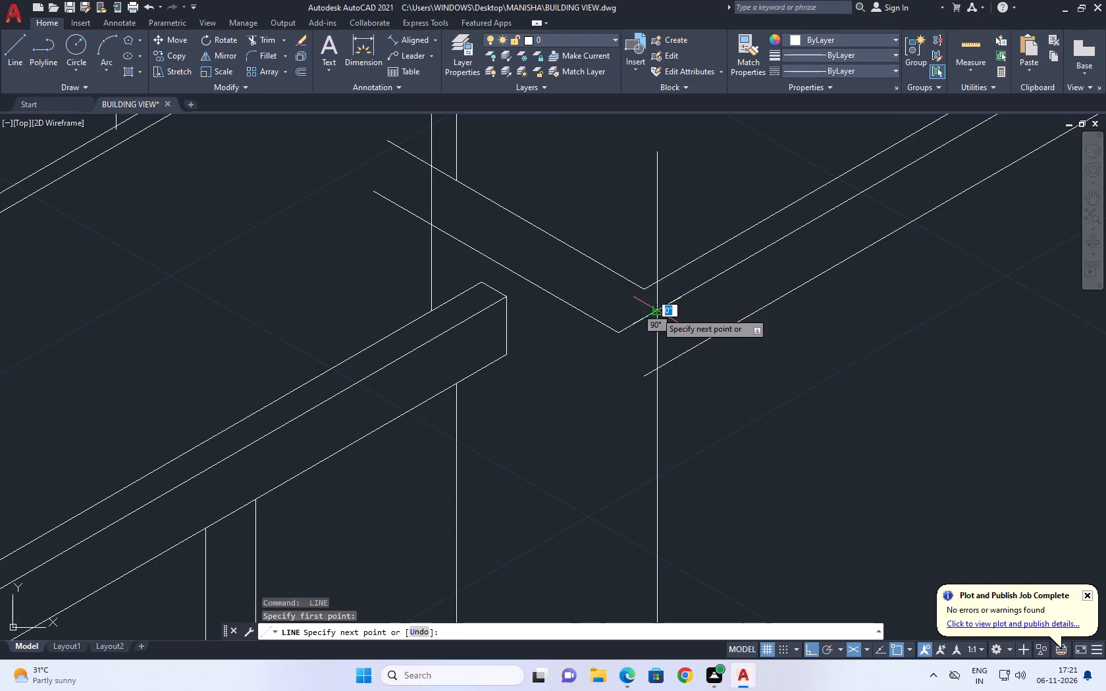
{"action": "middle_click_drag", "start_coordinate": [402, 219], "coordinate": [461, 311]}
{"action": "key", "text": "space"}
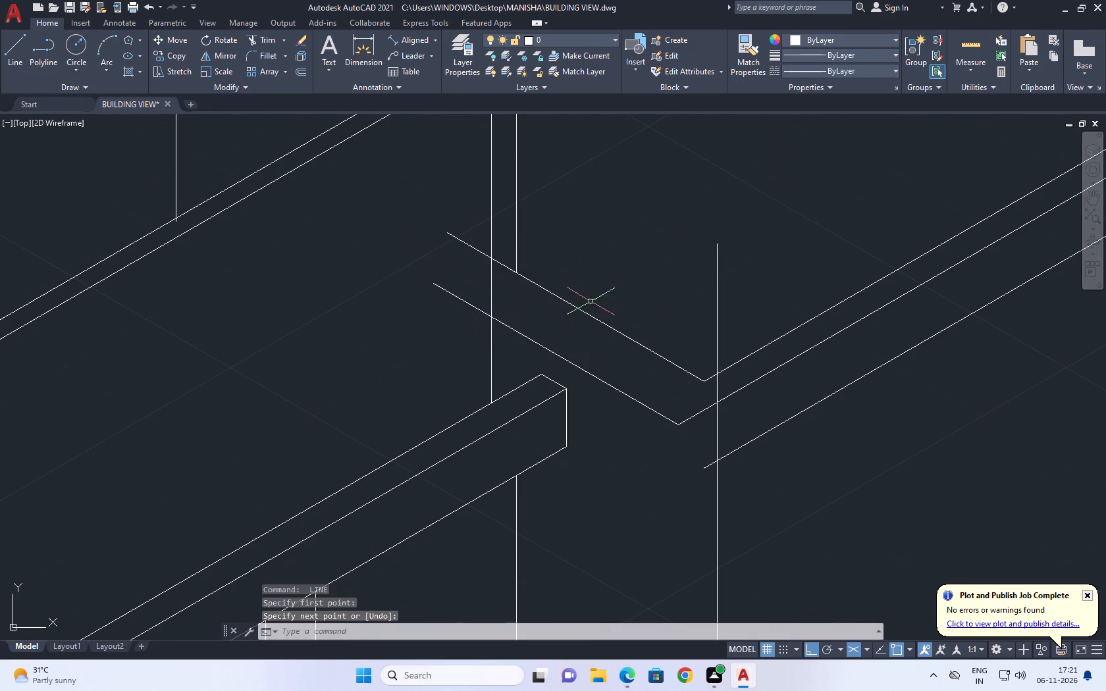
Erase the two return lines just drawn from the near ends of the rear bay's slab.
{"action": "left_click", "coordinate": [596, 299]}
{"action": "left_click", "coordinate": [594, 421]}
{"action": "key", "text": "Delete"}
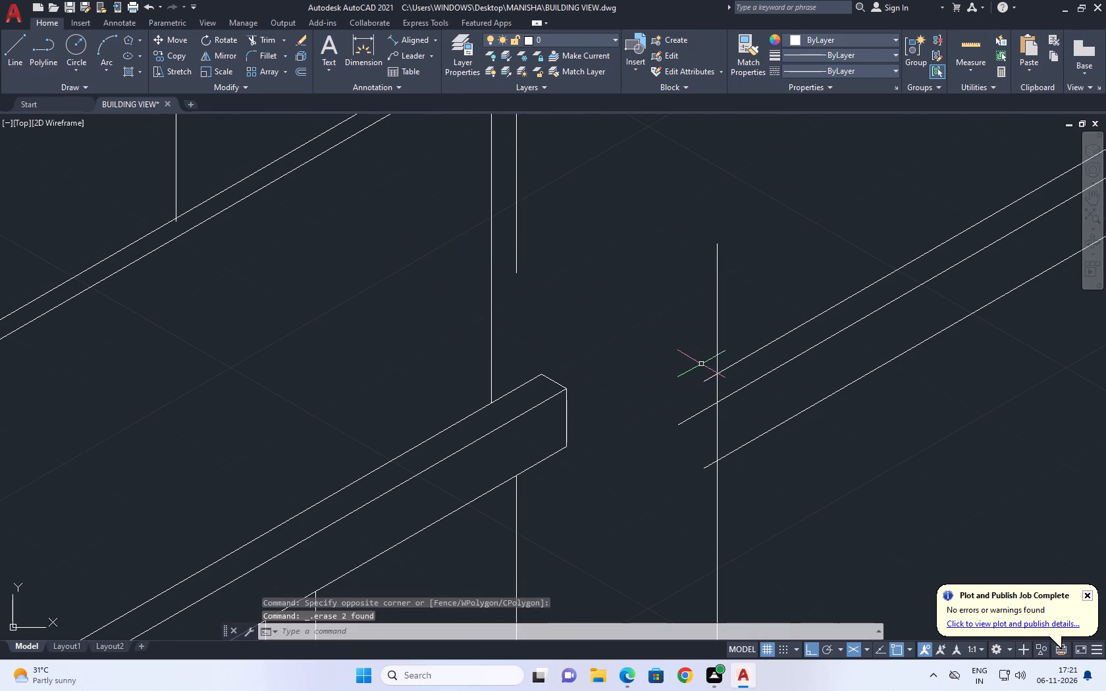
Trim the three near ends of the rear bay's first-floor slab lines back to the vertical wall corner line.
{"action": "type", "text": "TR"}
{"action": "key", "text": "space"}
{"action": "left_click", "coordinate": [698, 364]}
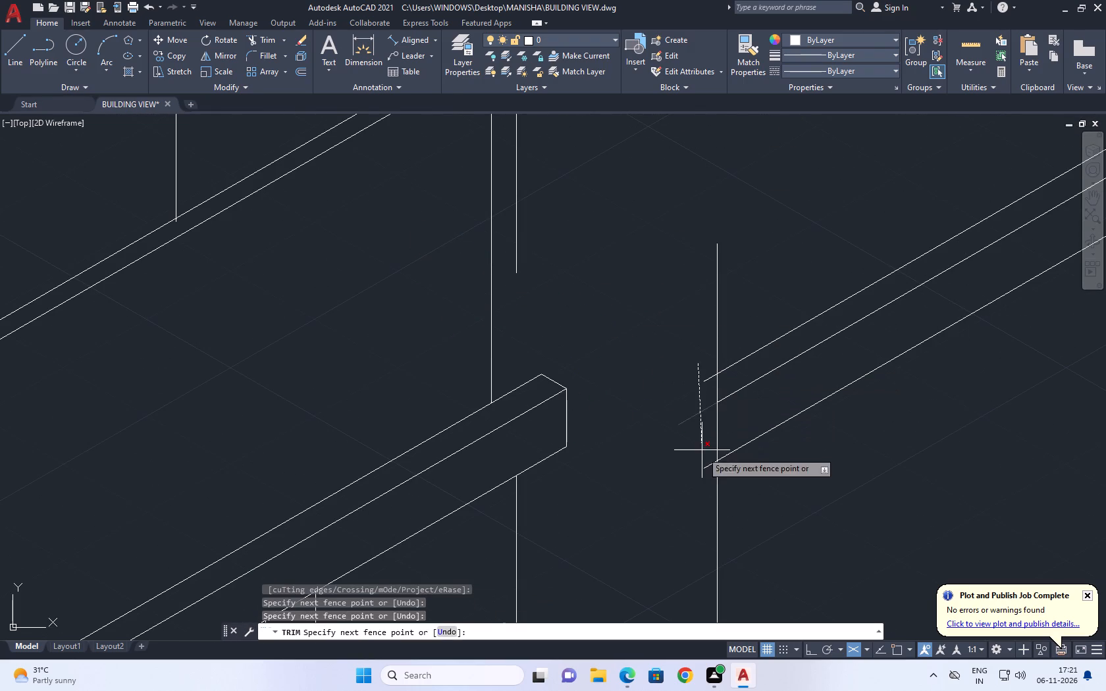
{"action": "left_click", "coordinate": [704, 481]}
{"action": "left_click", "coordinate": [706, 377]}
{"action": "key", "text": "space"}
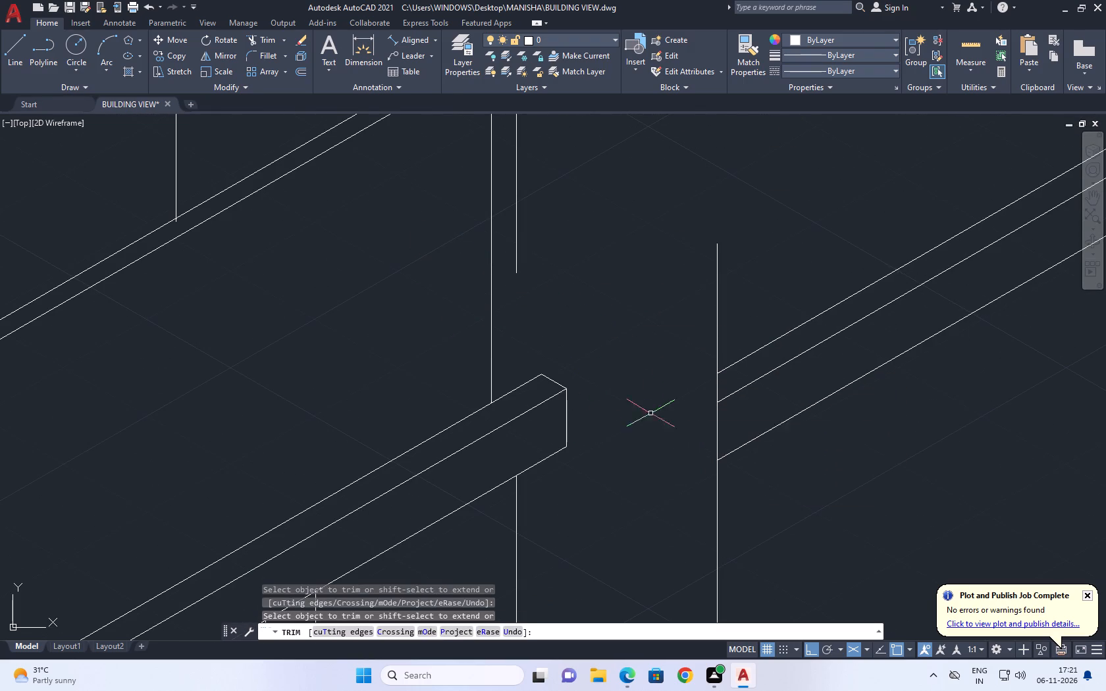
Draw three parallel 150° return lines from the slab lines' intersections with the wall corner, running back past the front bay's balcony edge.
{"action": "key", "text": "l"}
{"action": "key", "text": "space"}
{"action": "left_click", "coordinate": [718, 375]}
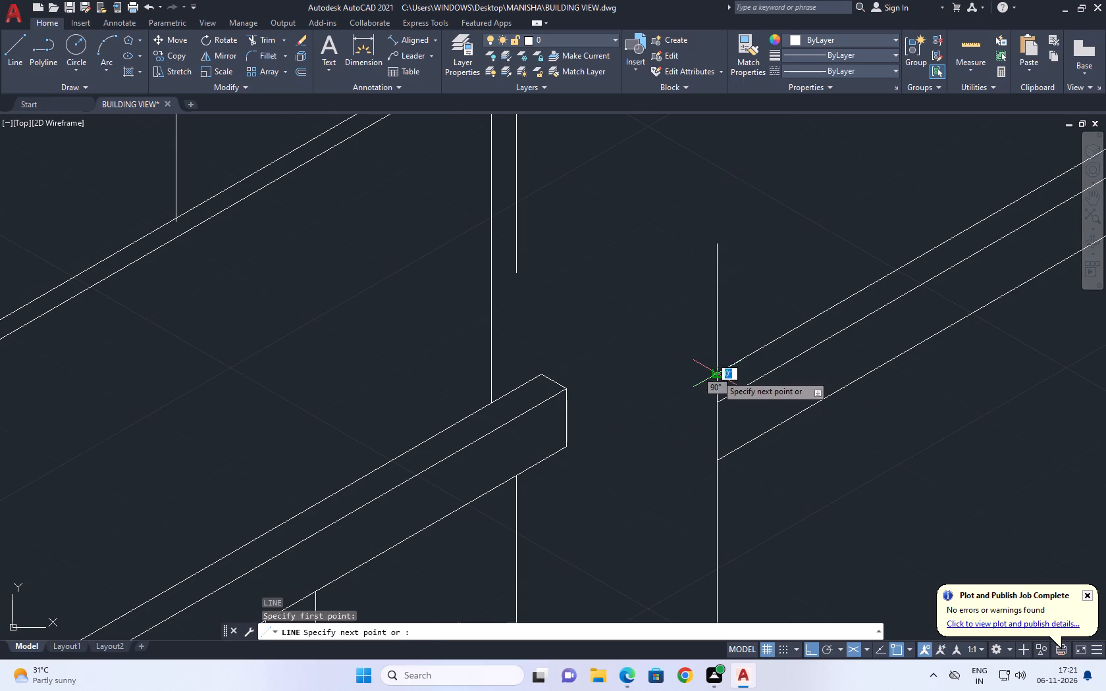
{"action": "left_click", "coordinate": [421, 249]}
{"action": "key", "text": "space"}
{"action": "key", "text": "space"}
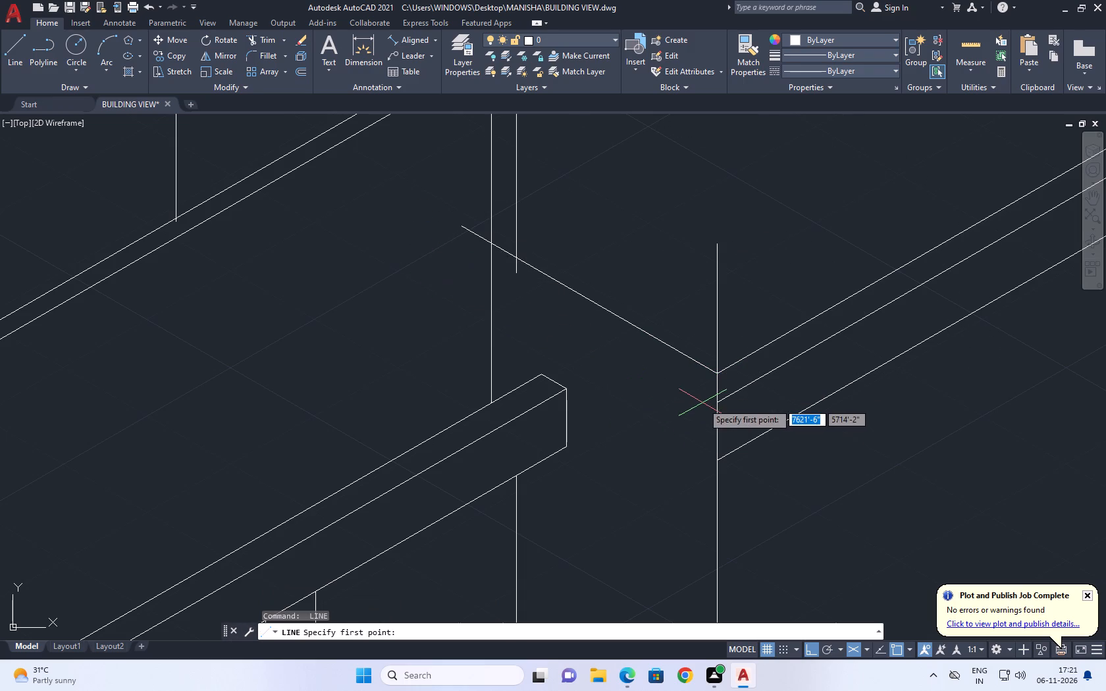
{"action": "left_click", "coordinate": [714, 404]}
{"action": "left_click", "coordinate": [423, 281]}
{"action": "key", "text": "space"}
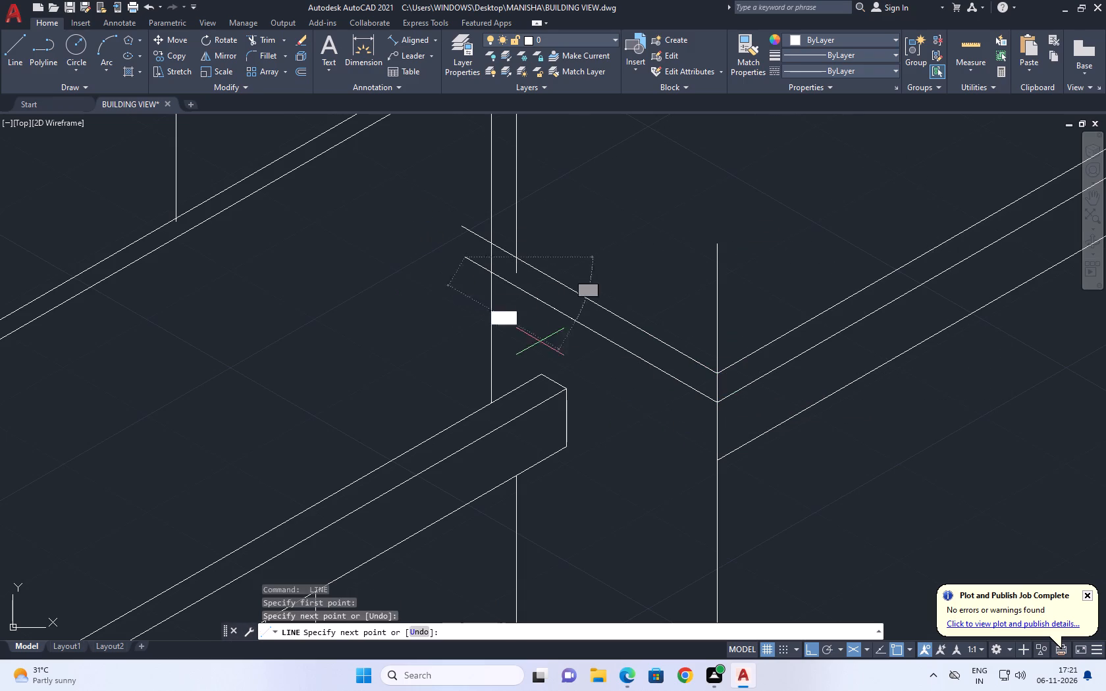
{"action": "key", "text": "space"}
{"action": "left_click", "coordinate": [720, 461]}
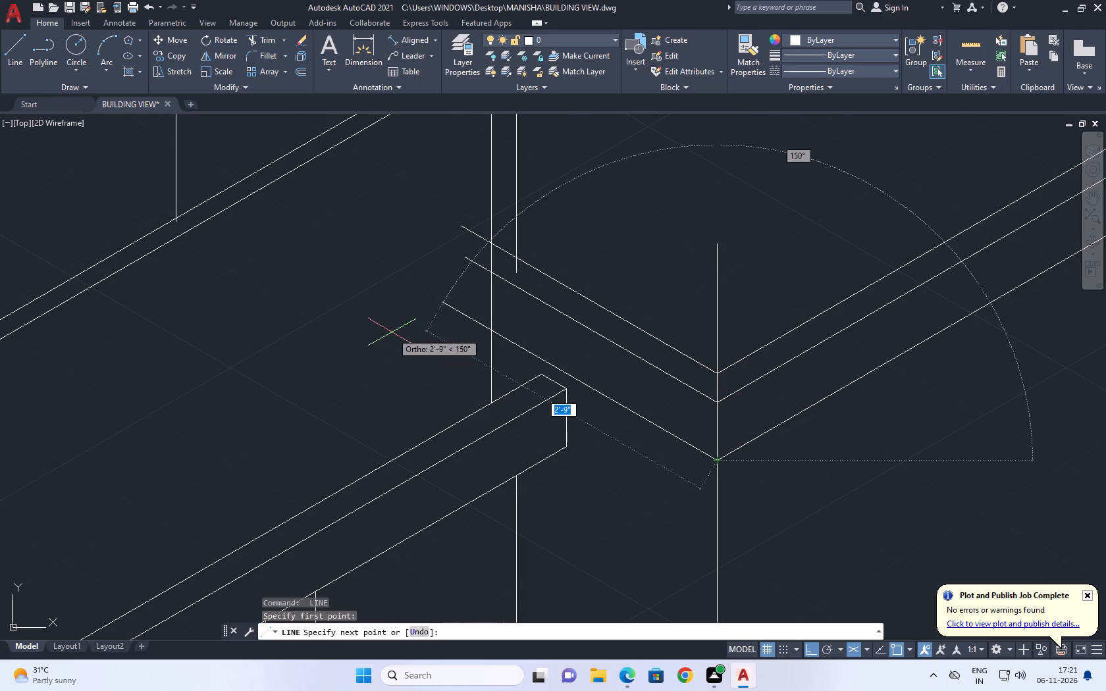
{"action": "left_click", "coordinate": [391, 332]}
{"action": "key", "text": "space"}
Trim the three slab return lines where they overrun the front bay balcony's vertical end edge.
{"action": "scroll", "coordinate": [591, 304], "scroll_direction": "down", "scroll_amount": 3}
{"action": "middle_click_drag", "start_coordinate": [652, 320], "coordinate": [648, 339]}
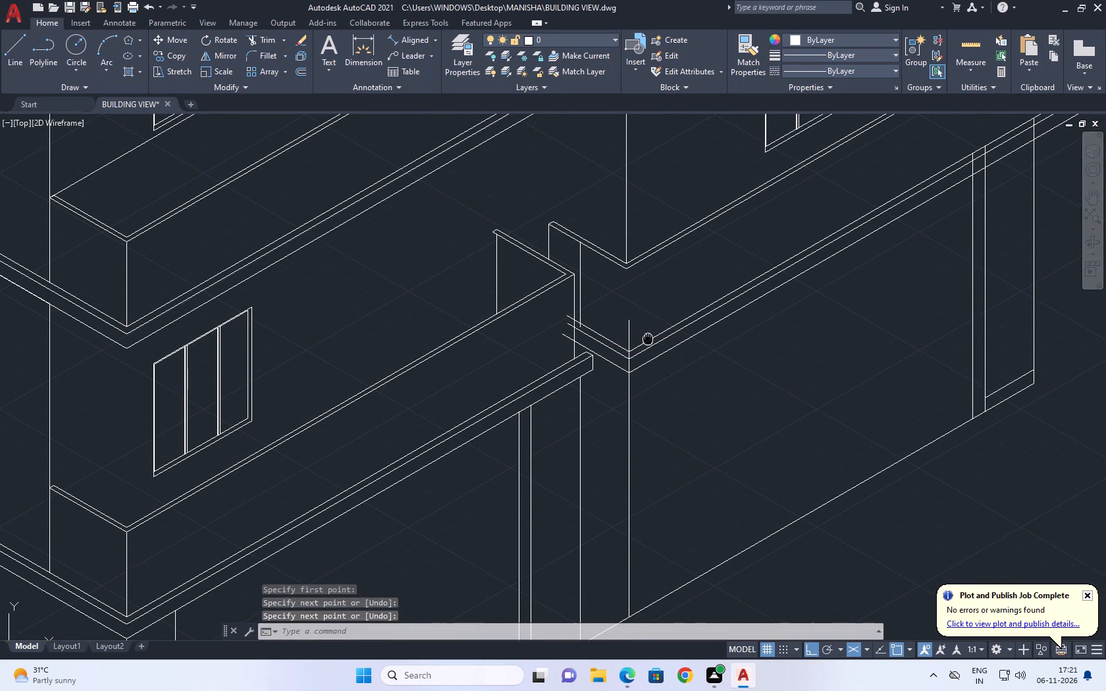
{"action": "middle_click_drag", "start_coordinate": [648, 339], "coordinate": [641, 338]}
{"action": "scroll", "coordinate": [596, 311], "scroll_direction": "down", "scroll_amount": 2}
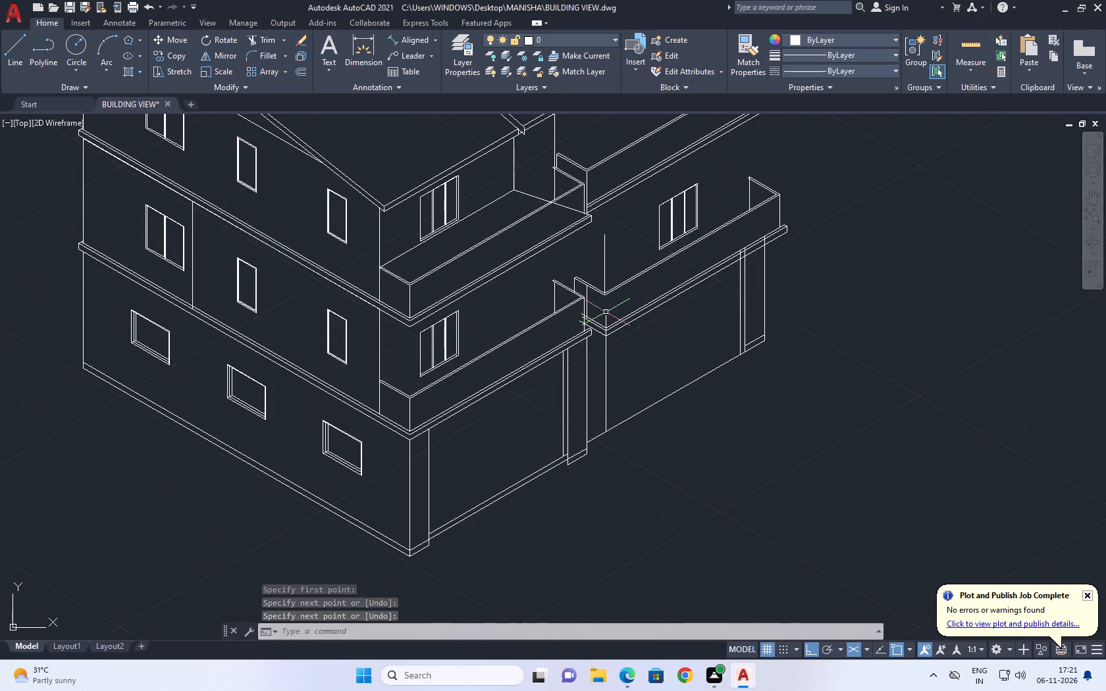
{"action": "scroll", "coordinate": [604, 309], "scroll_direction": "up", "scroll_amount": 5}
{"action": "middle_click_drag", "start_coordinate": [672, 361], "coordinate": [550, 326]}
{"action": "type", "text": "TR"}
{"action": "key", "text": "space"}
{"action": "scroll", "coordinate": [456, 287], "scroll_direction": "down", "scroll_amount": 3}
{"action": "scroll", "coordinate": [501, 392], "scroll_direction": "up", "scroll_amount": 2}
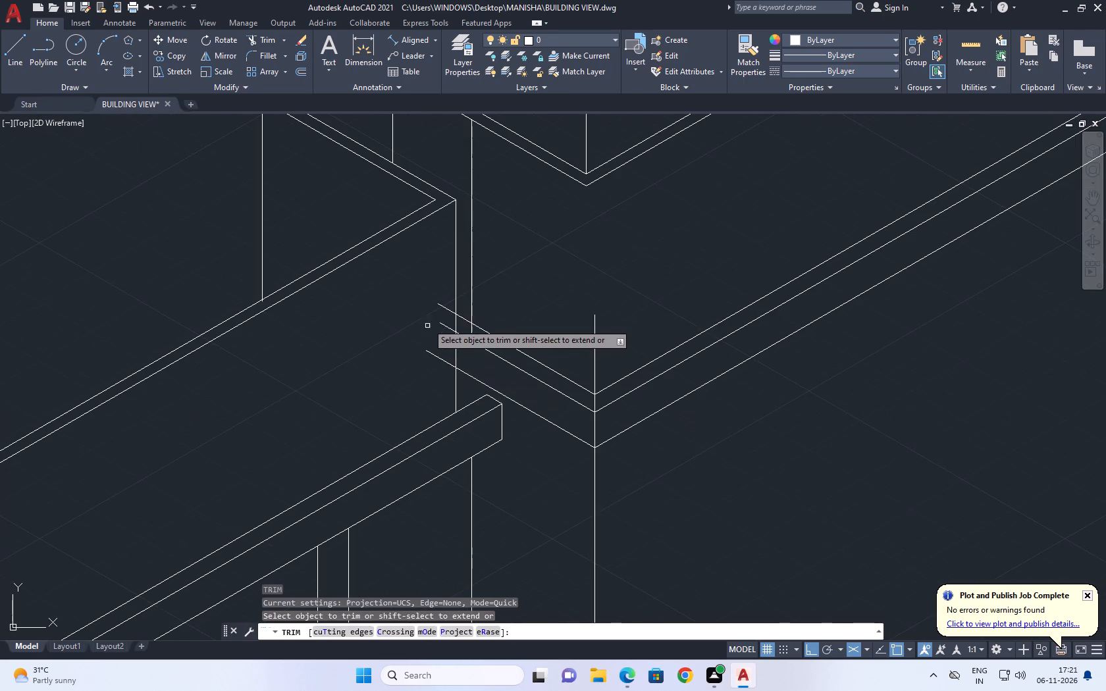
{"action": "left_click", "coordinate": [443, 297]}
{"action": "left_click", "coordinate": [435, 392]}
Trim the wall line's stub below the slab return's top edge and the corner line projecting above the slab.
{"action": "scroll", "coordinate": [471, 324], "scroll_direction": "up", "scroll_amount": 2}
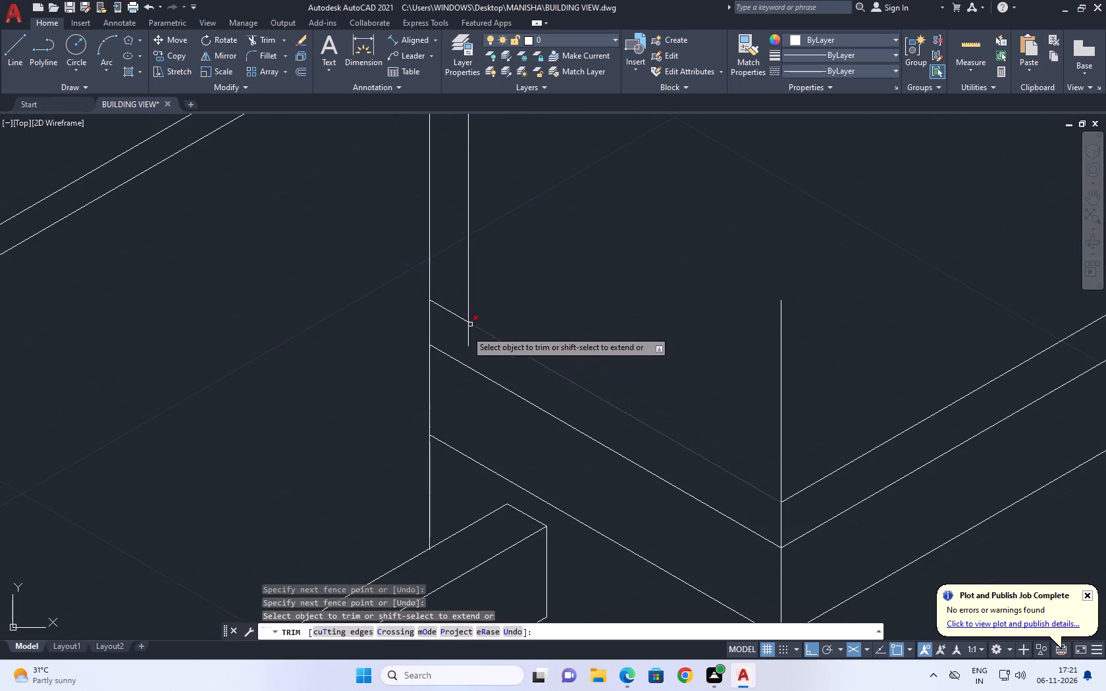
{"action": "left_click", "coordinate": [464, 335]}
{"action": "left_click", "coordinate": [484, 349]}
{"action": "scroll", "coordinate": [488, 347], "scroll_direction": "down", "scroll_amount": 3}
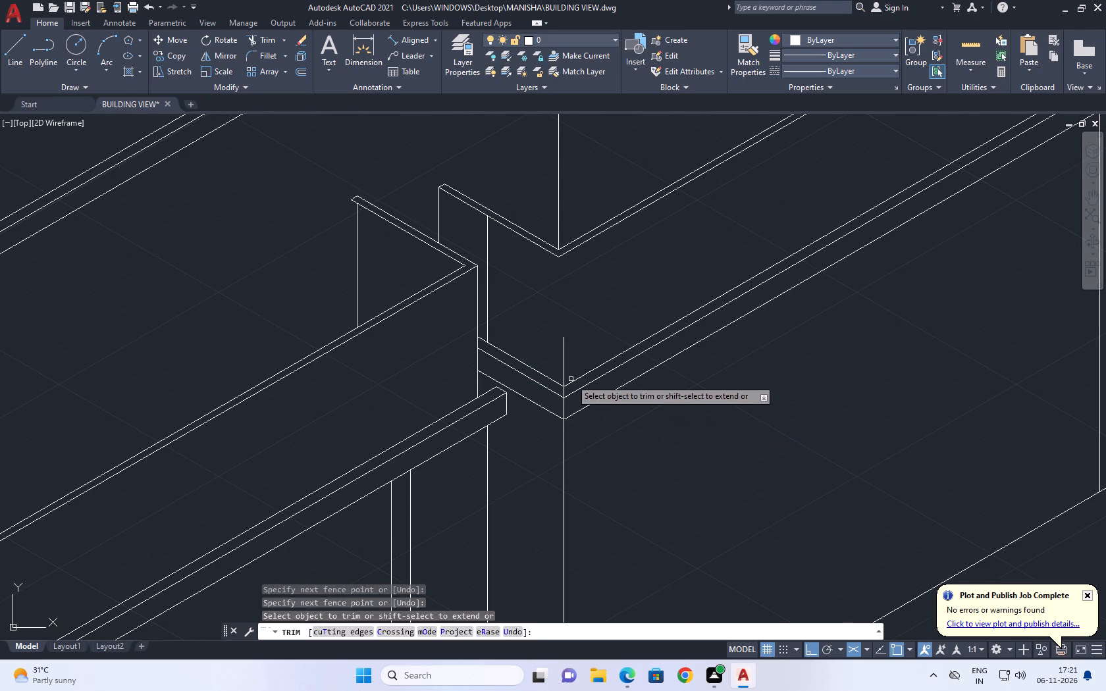
{"action": "left_click", "coordinate": [562, 369]}
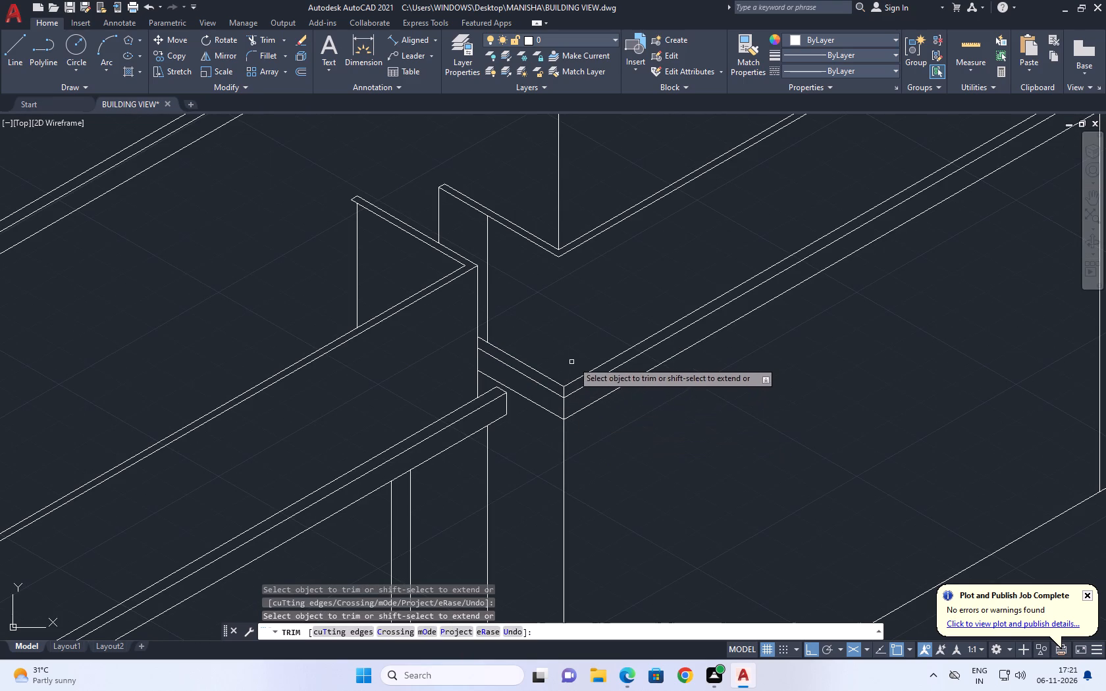
{"action": "right_click", "coordinate": [561, 325]}
{"action": "left_click", "coordinate": [591, 349]}
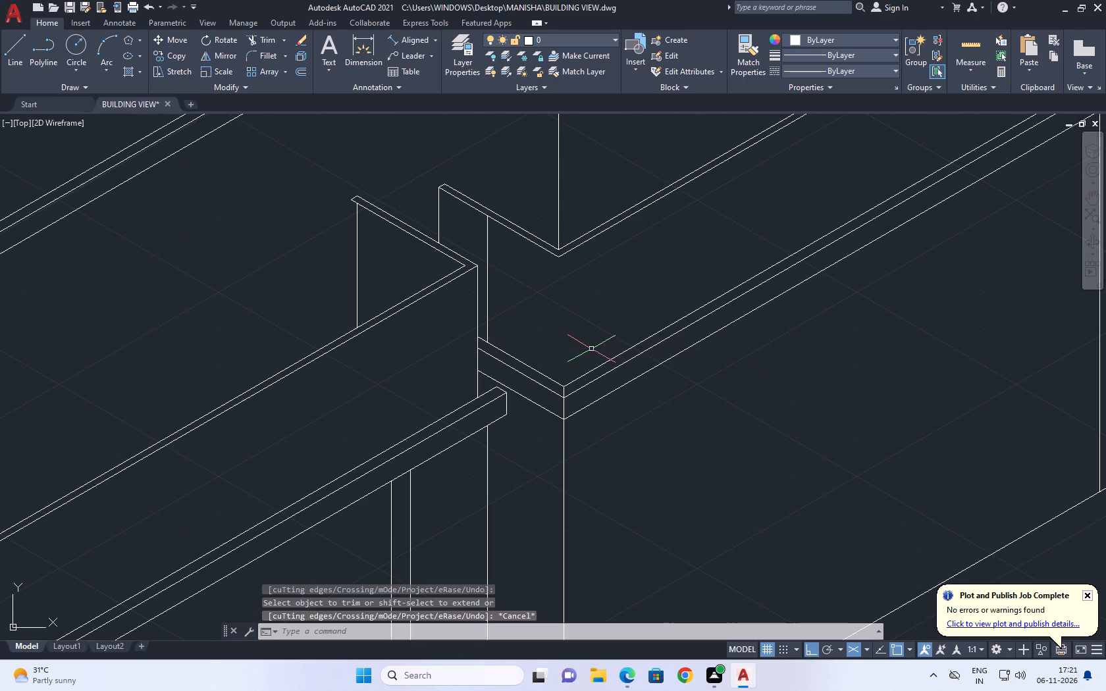
Draw a short line from the slab's top inner corner, continuing its long top edge across the return's second line.
{"action": "scroll", "coordinate": [607, 371], "scroll_direction": "down", "scroll_amount": 2}
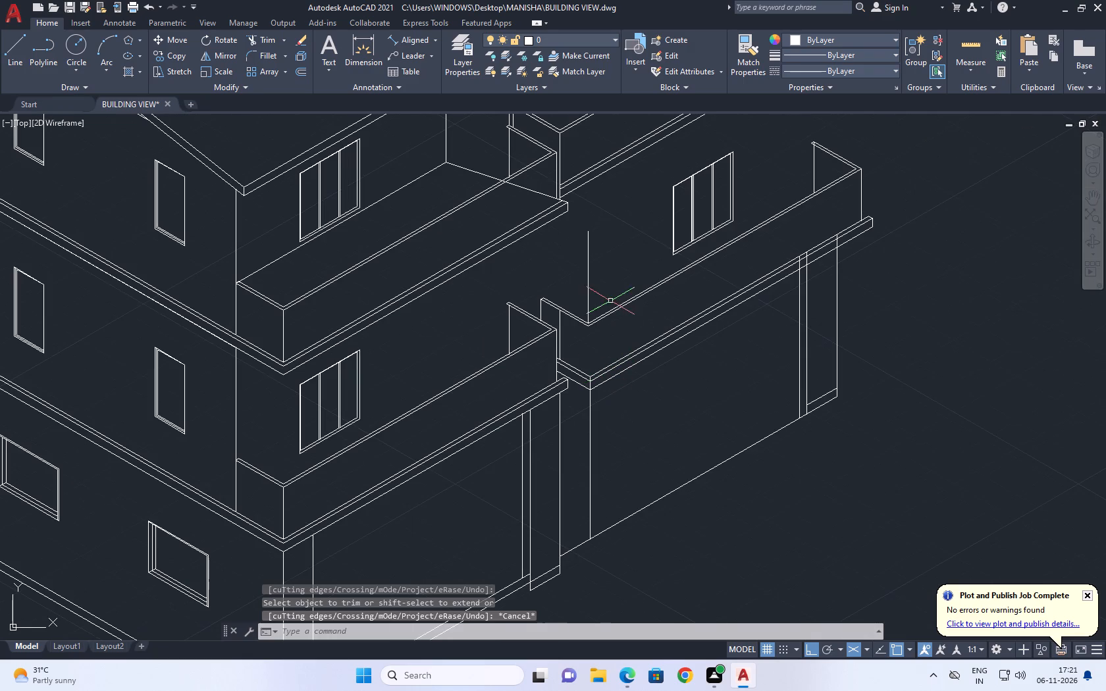
{"action": "middle_click", "coordinate": [607, 353]}
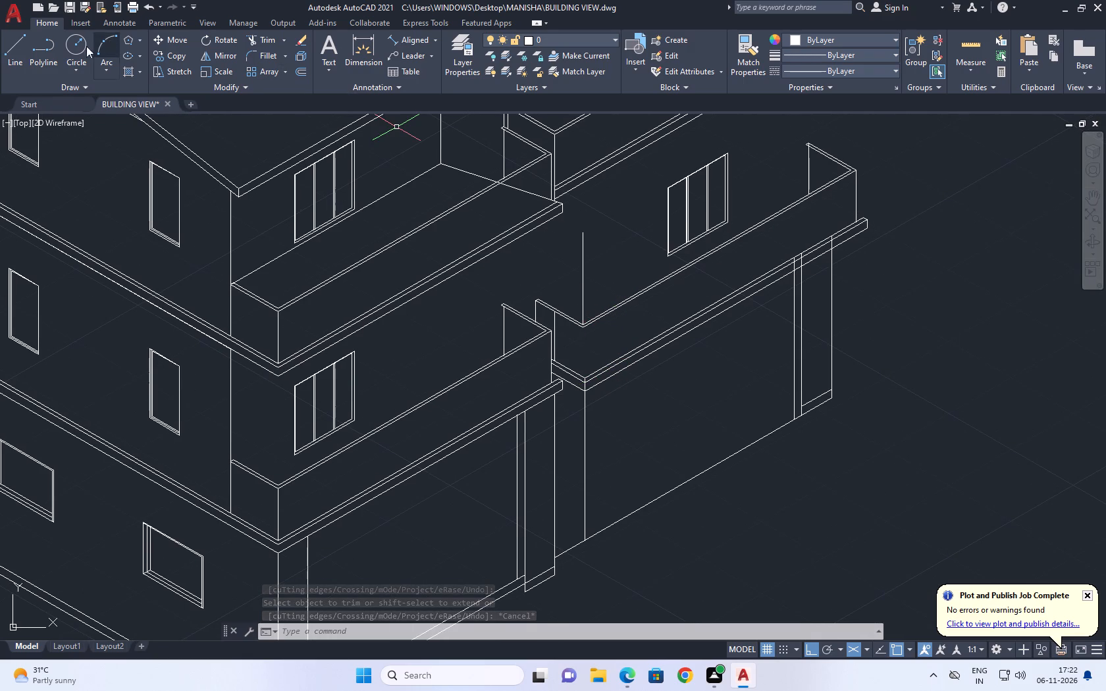
{"action": "left_click", "coordinate": [11, 46]}
{"action": "scroll", "coordinate": [567, 372], "scroll_direction": "up", "scroll_amount": 3}
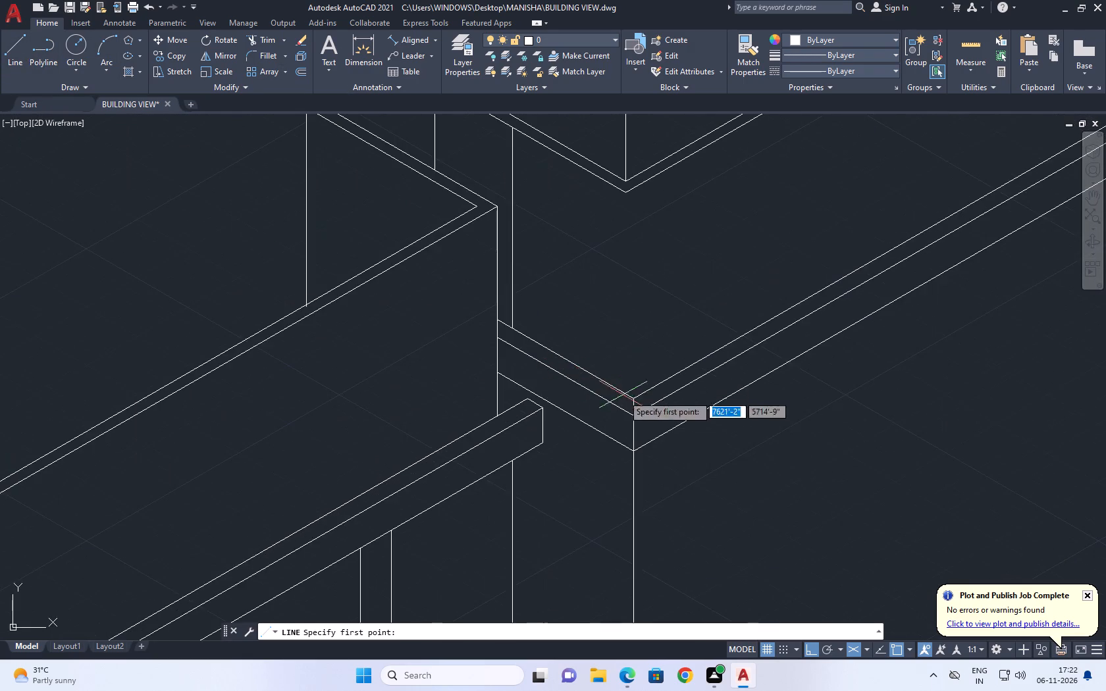
{"action": "scroll", "coordinate": [655, 413], "scroll_direction": "up", "scroll_amount": 3}
{"action": "left_click", "coordinate": [560, 356]}
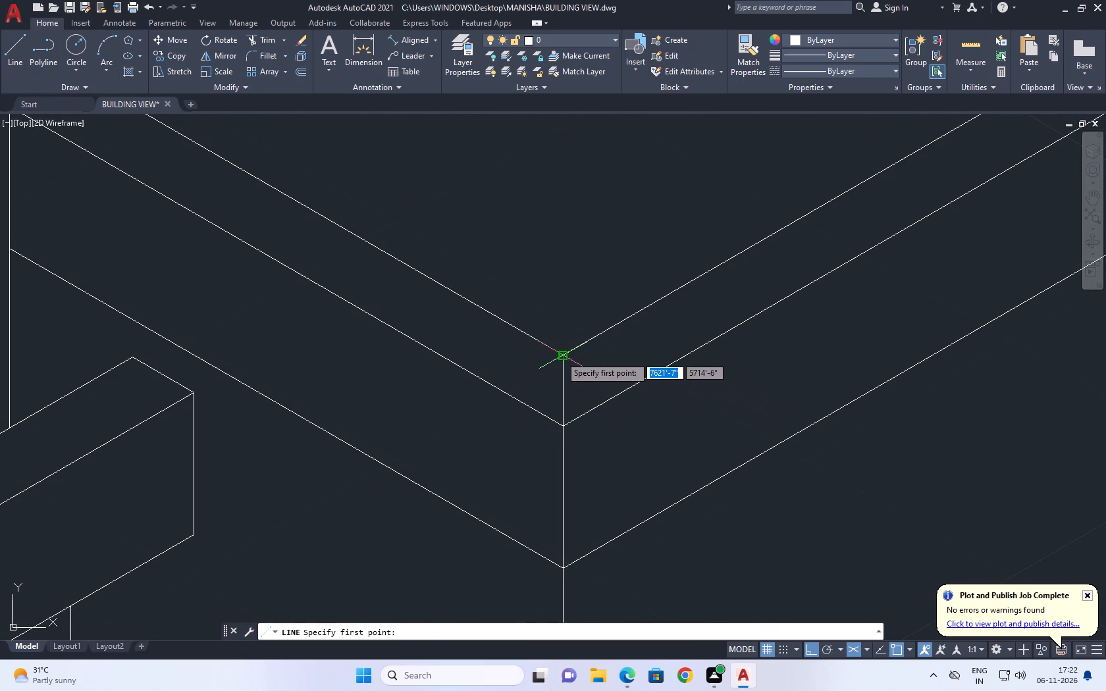
{"action": "left_click", "coordinate": [475, 389]}
{"action": "key", "text": "Escape"}
Trim the vertical segment between the slab corner's two upper lines and the short line's overhang past the return's outer edge.
{"action": "type", "text": "TR"}
{"action": "key", "text": "space"}
{"action": "left_click", "coordinate": [562, 381]}
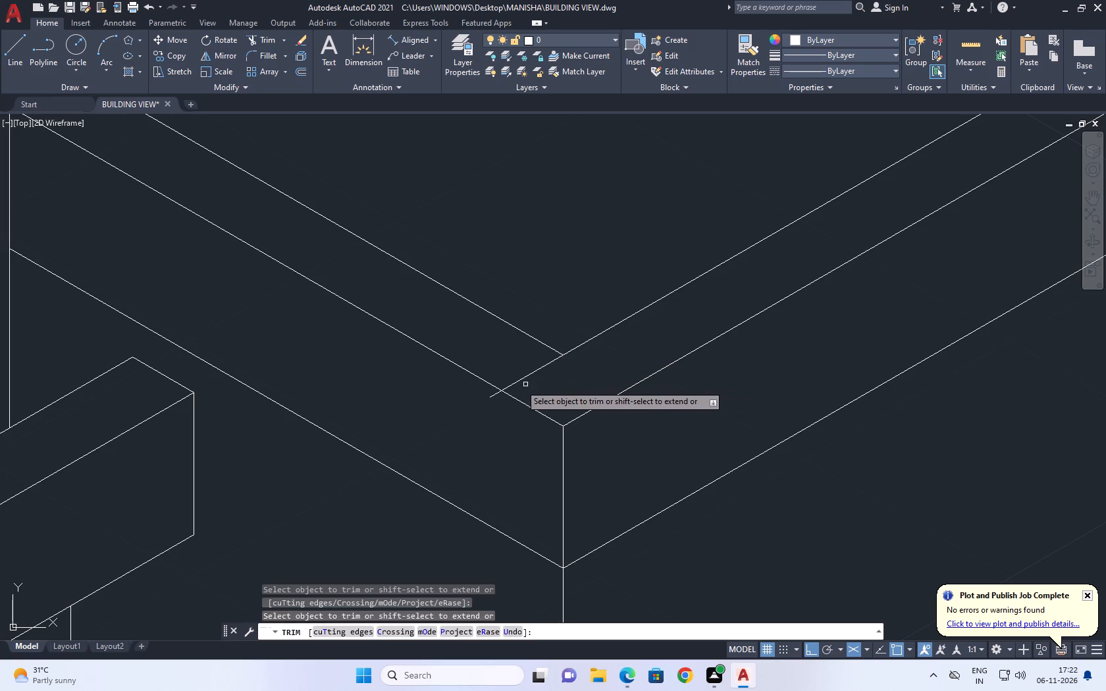
{"action": "left_click", "coordinate": [498, 393]}
{"action": "scroll", "coordinate": [559, 397], "scroll_direction": "down", "scroll_amount": 3}
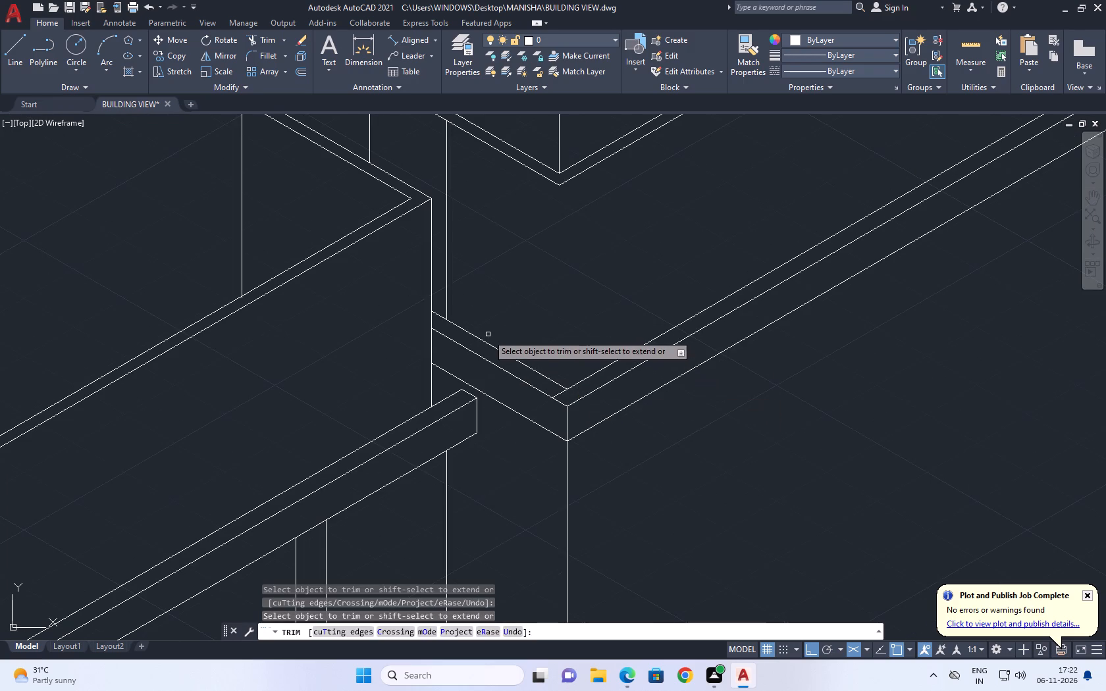
{"action": "middle_click_drag", "start_coordinate": [501, 355], "coordinate": [527, 409]}
{"action": "key", "text": "space"}
Trim the far pillar's two inner vertical lines where they cross the rear bay's first-floor slab.
{"action": "scroll", "coordinate": [513, 375], "scroll_direction": "down", "scroll_amount": 3}
{"action": "middle_click_drag", "start_coordinate": [579, 334], "coordinate": [537, 430]}
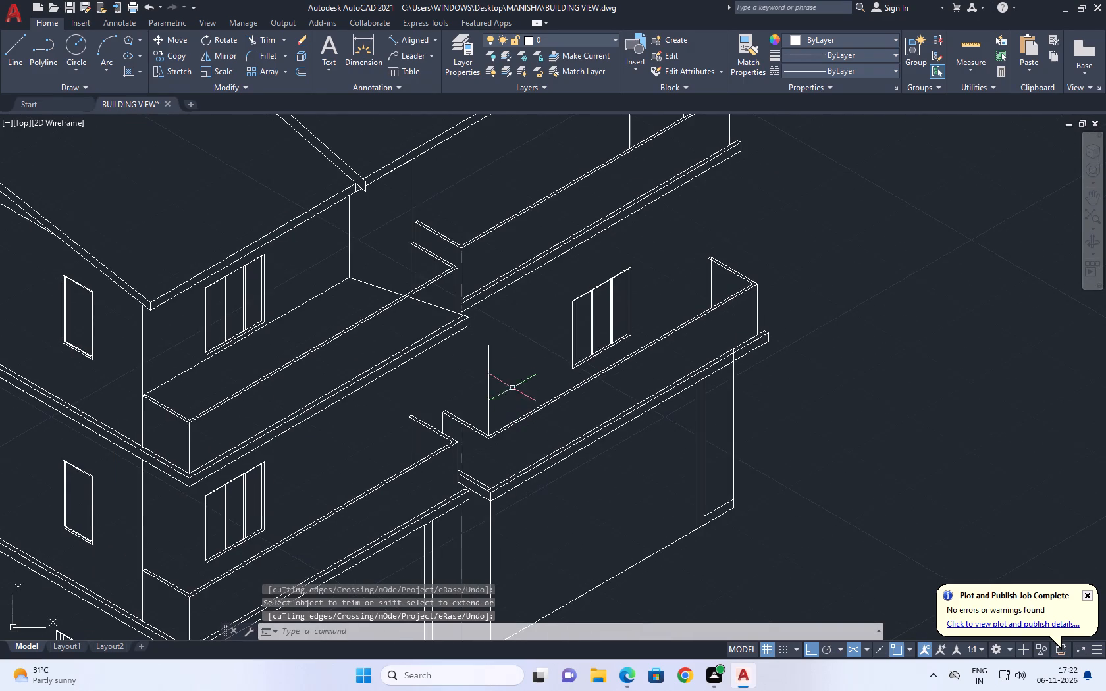
{"action": "scroll", "coordinate": [662, 361], "scroll_direction": "up", "scroll_amount": 2}
{"action": "middle_click_drag", "start_coordinate": [750, 364], "coordinate": [597, 362]}
{"action": "type", "text": "TR"}
{"action": "key", "text": "space"}
{"action": "scroll", "coordinate": [600, 414], "scroll_direction": "up", "scroll_amount": 2}
{"action": "left_click_drag", "start_coordinate": [552, 410], "coordinate": [569, 407]}
{"action": "left_click", "coordinate": [664, 347]}
{"action": "left_click", "coordinate": [573, 355]}
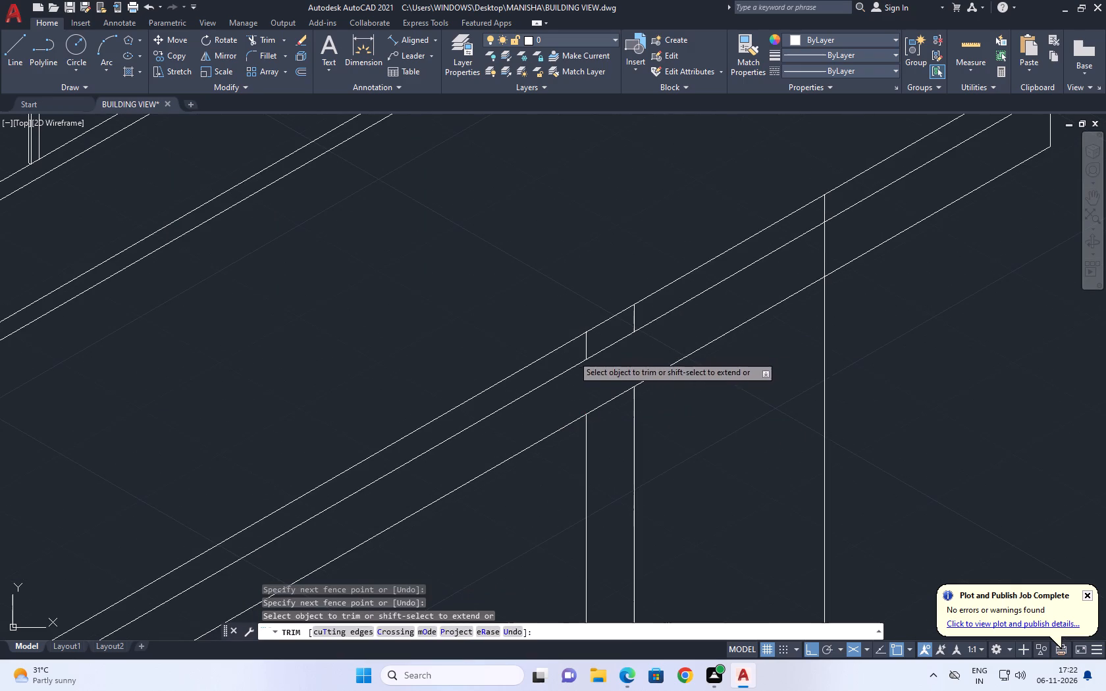
{"action": "left_click", "coordinate": [644, 313]}
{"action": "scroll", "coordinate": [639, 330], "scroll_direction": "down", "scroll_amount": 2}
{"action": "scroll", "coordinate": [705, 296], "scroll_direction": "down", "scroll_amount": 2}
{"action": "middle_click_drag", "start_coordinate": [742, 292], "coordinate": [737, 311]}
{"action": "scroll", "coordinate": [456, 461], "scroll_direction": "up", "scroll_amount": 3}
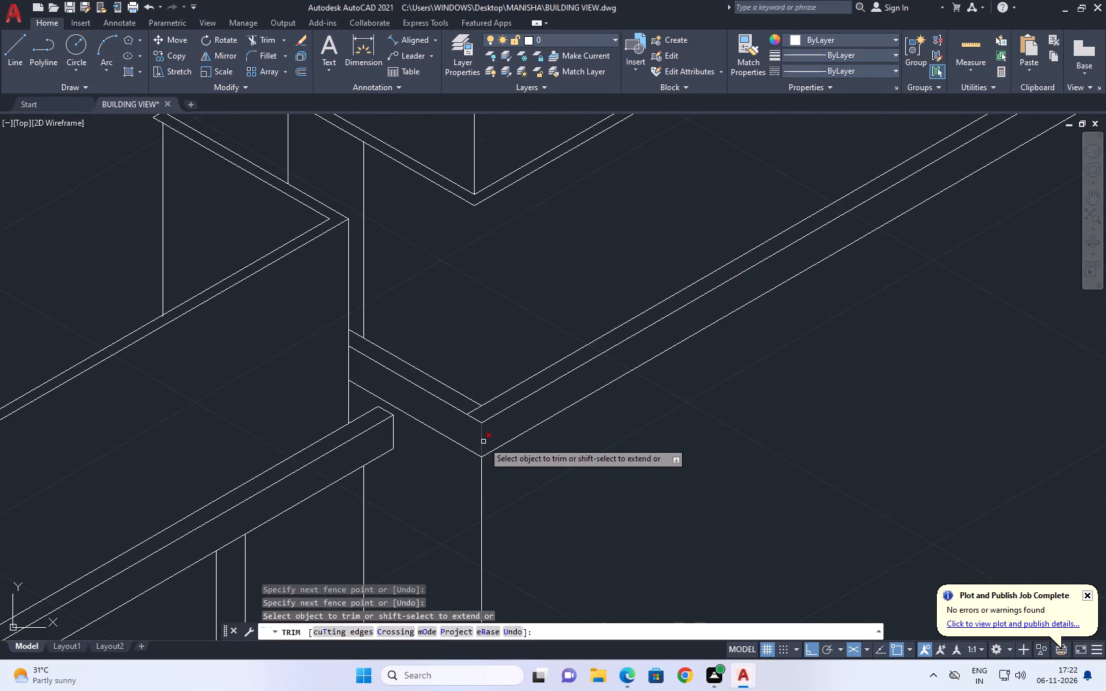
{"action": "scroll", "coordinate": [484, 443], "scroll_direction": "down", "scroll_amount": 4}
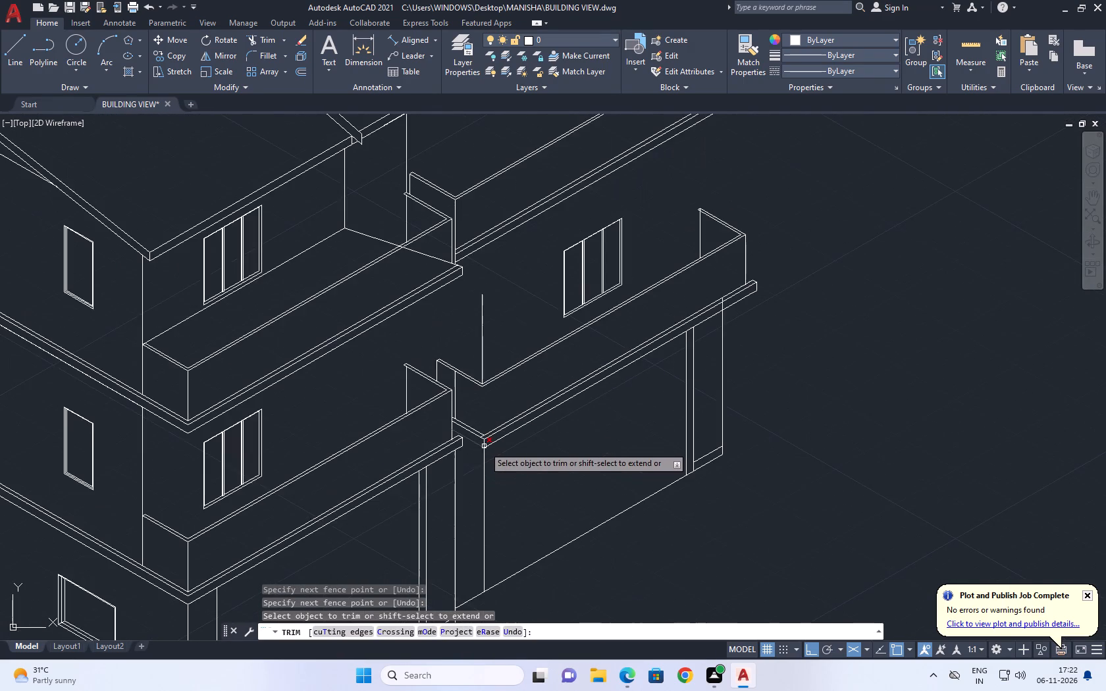
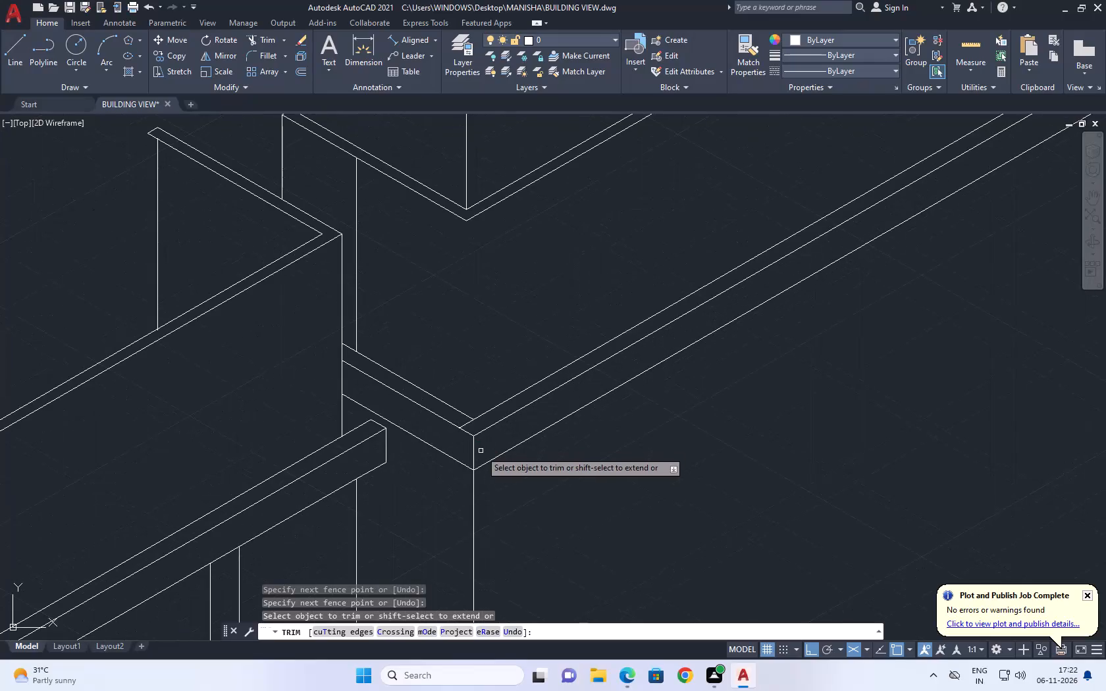
Trim the vertical line segments crossing the slab edge band beneath the far first-floor balcony, at its inner corner and outer column.
{"action": "left_click", "coordinate": [475, 451]}
{"action": "scroll", "coordinate": [510, 438], "scroll_direction": "down", "scroll_amount": 4}
{"action": "scroll", "coordinate": [656, 357], "scroll_direction": "up", "scroll_amount": 2}
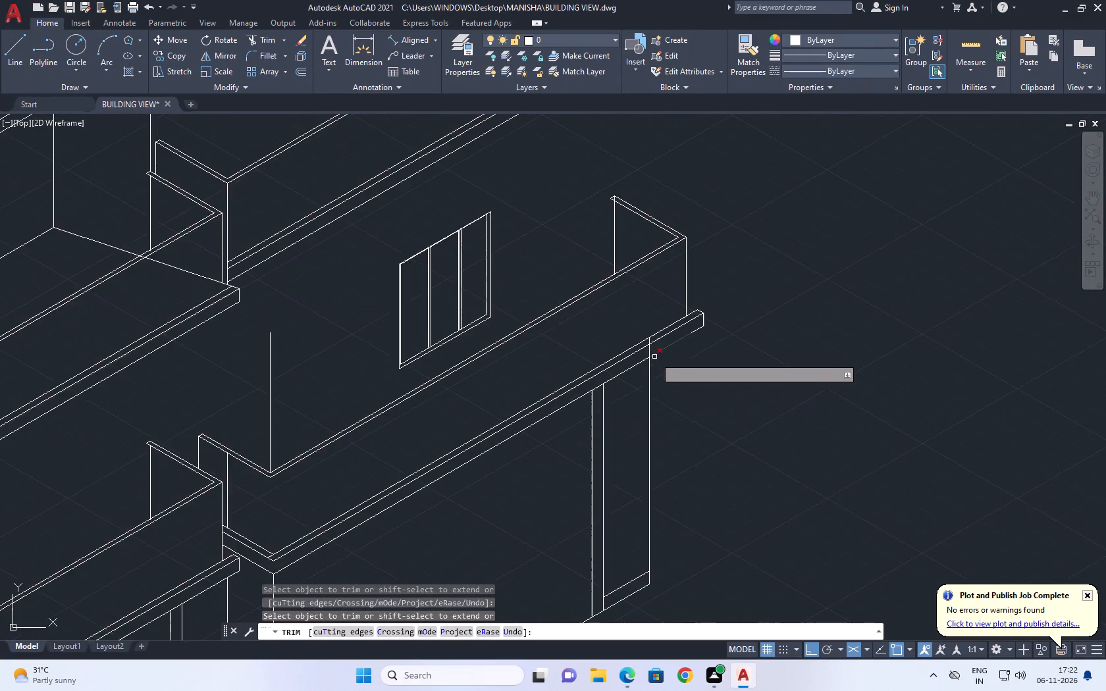
{"action": "scroll", "coordinate": [649, 355], "scroll_direction": "up", "scroll_amount": 1}
{"action": "left_click", "coordinate": [650, 352]}
{"action": "left_click", "coordinate": [630, 359]}
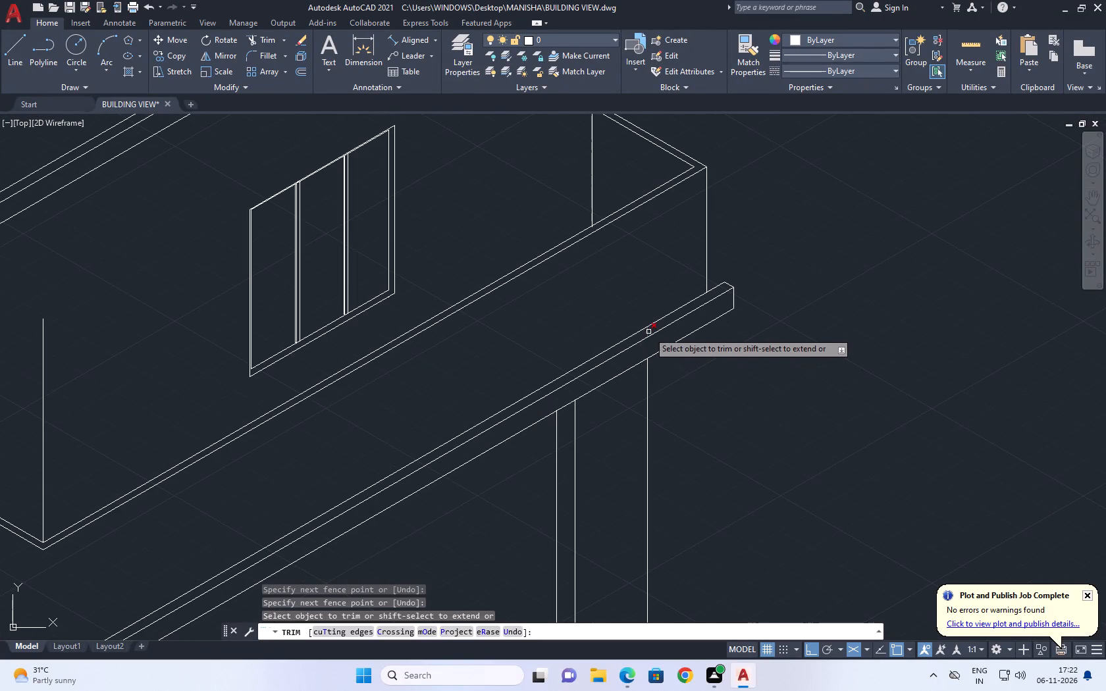
{"action": "left_click", "coordinate": [648, 332]}
{"action": "scroll", "coordinate": [658, 345], "scroll_direction": "down", "scroll_amount": 2}
{"action": "key", "text": "space"}
Move the vertical wall line below the far balcony's slab corner about 1'-1" along the 30° isometric direction.
{"action": "scroll", "coordinate": [677, 357], "scroll_direction": "down", "scroll_amount": 1}
{"action": "scroll", "coordinate": [524, 466], "scroll_direction": "up", "scroll_amount": 1}
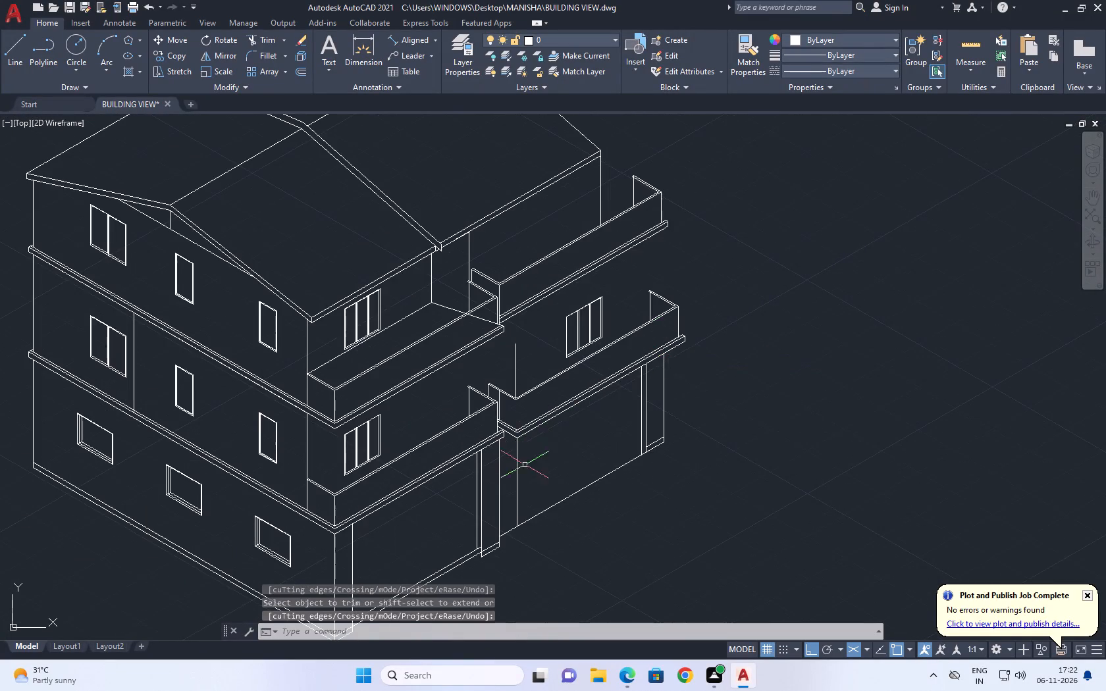
{"action": "scroll", "coordinate": [523, 467], "scroll_direction": "up", "scroll_amount": 1}
{"action": "left_click", "coordinate": [532, 478]}
{"action": "left_click", "coordinate": [512, 437]}
{"action": "middle_click_drag", "start_coordinate": [600, 474], "coordinate": [618, 444]}
{"action": "key", "text": "m"}
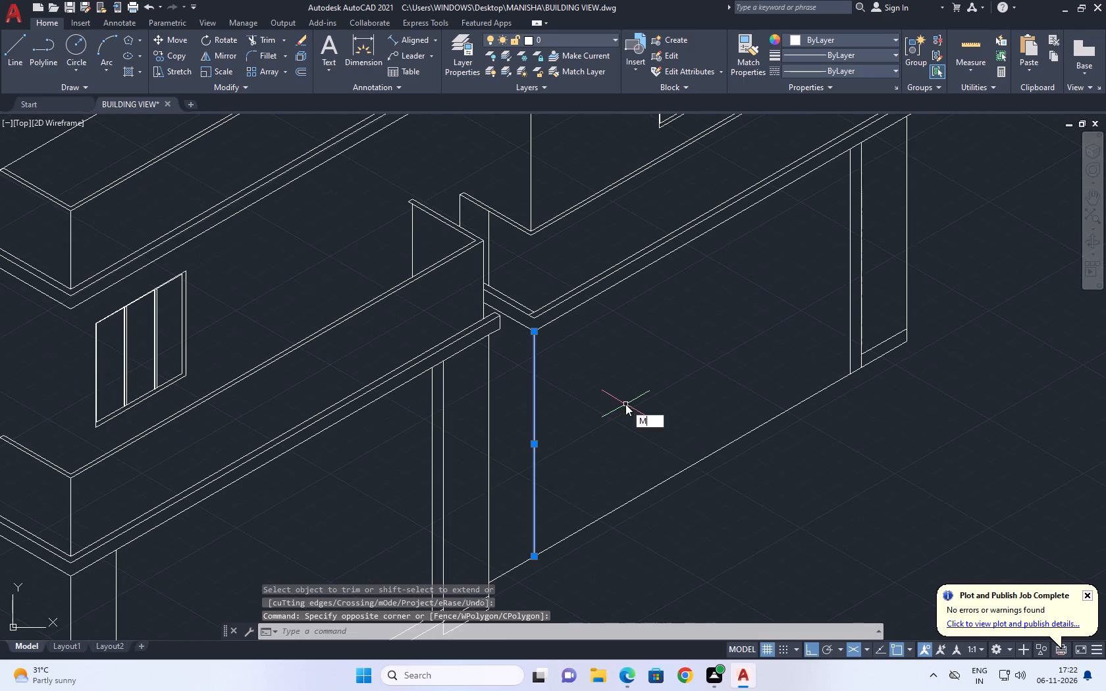
{"action": "key", "text": "space"}
{"action": "left_click", "coordinate": [577, 384]}
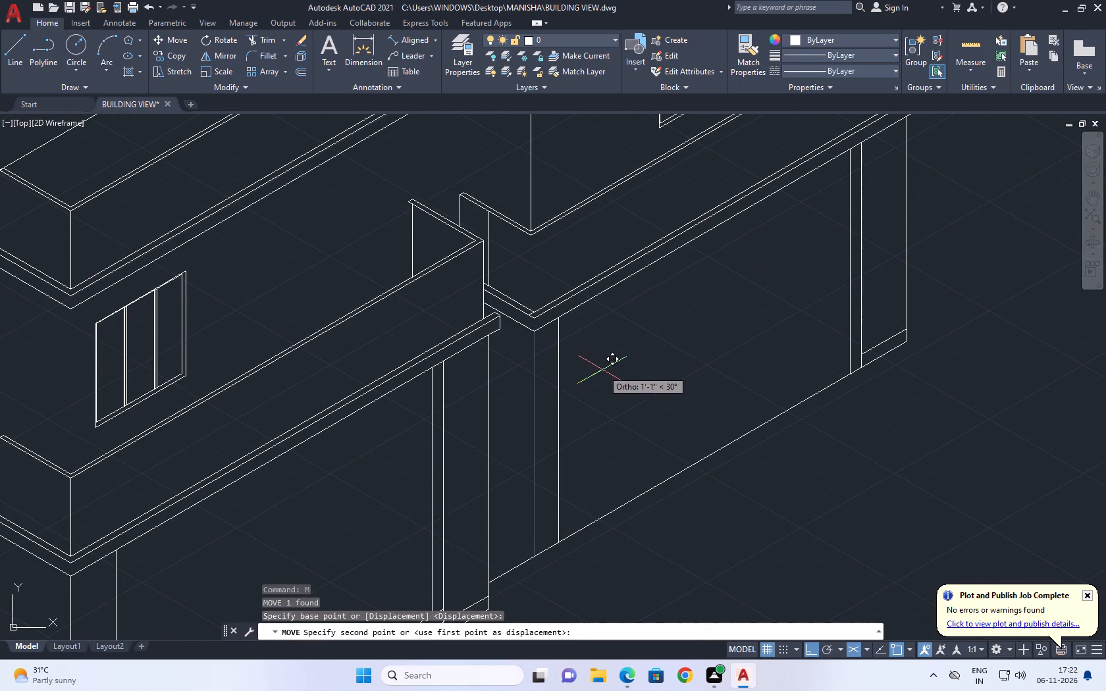
{"action": "left_click", "coordinate": [601, 371]}
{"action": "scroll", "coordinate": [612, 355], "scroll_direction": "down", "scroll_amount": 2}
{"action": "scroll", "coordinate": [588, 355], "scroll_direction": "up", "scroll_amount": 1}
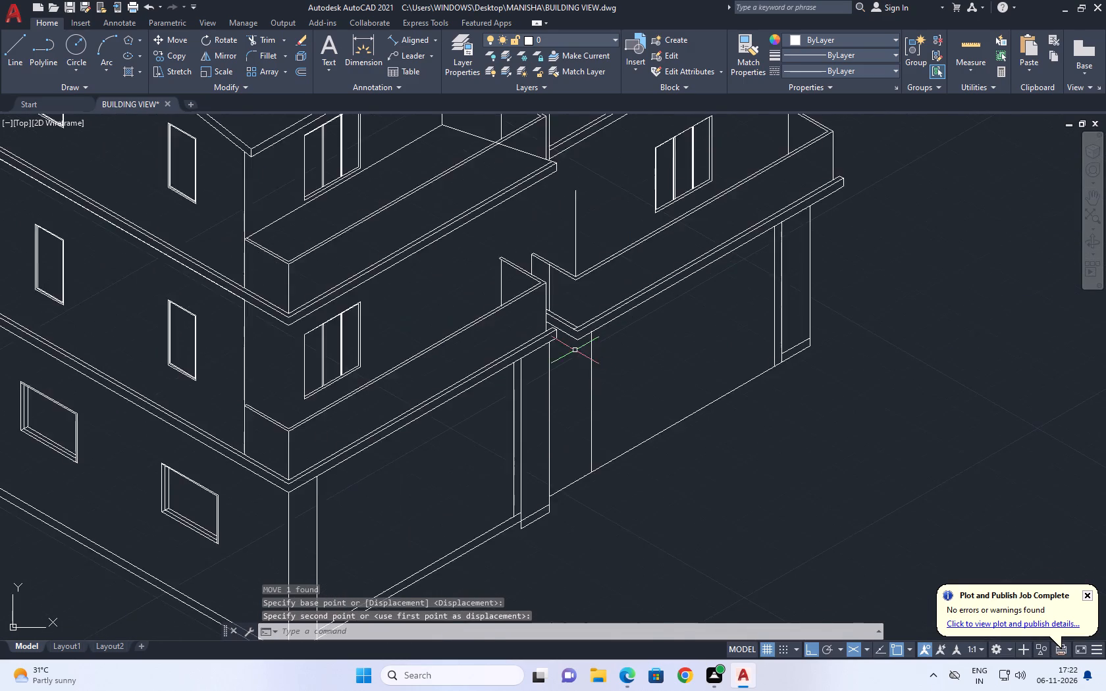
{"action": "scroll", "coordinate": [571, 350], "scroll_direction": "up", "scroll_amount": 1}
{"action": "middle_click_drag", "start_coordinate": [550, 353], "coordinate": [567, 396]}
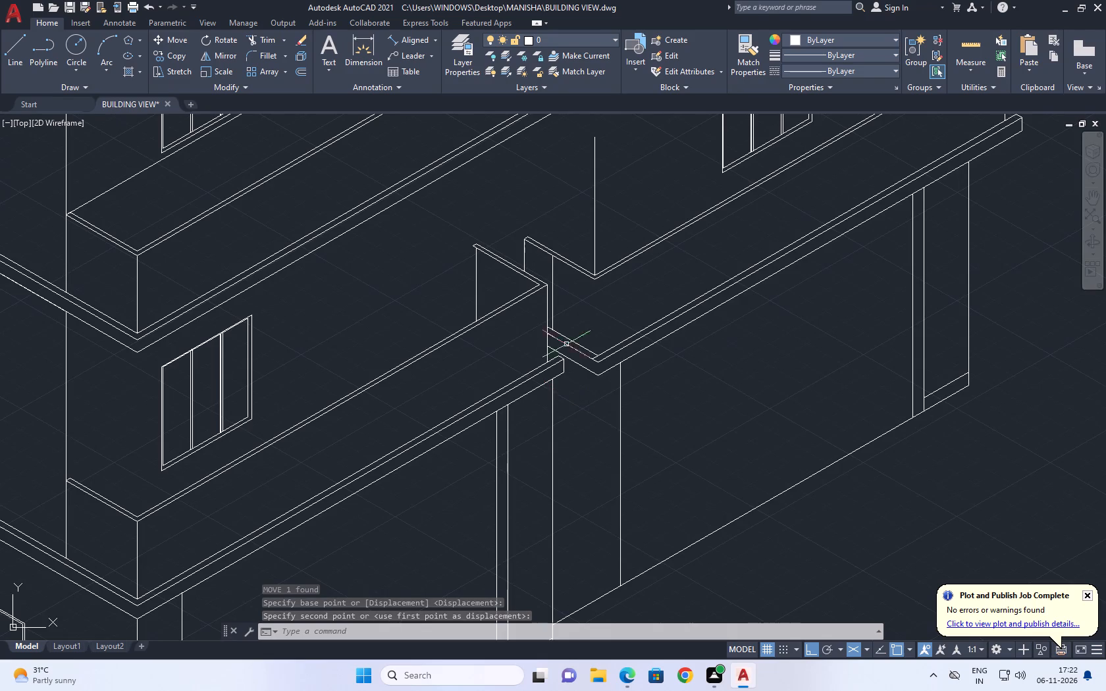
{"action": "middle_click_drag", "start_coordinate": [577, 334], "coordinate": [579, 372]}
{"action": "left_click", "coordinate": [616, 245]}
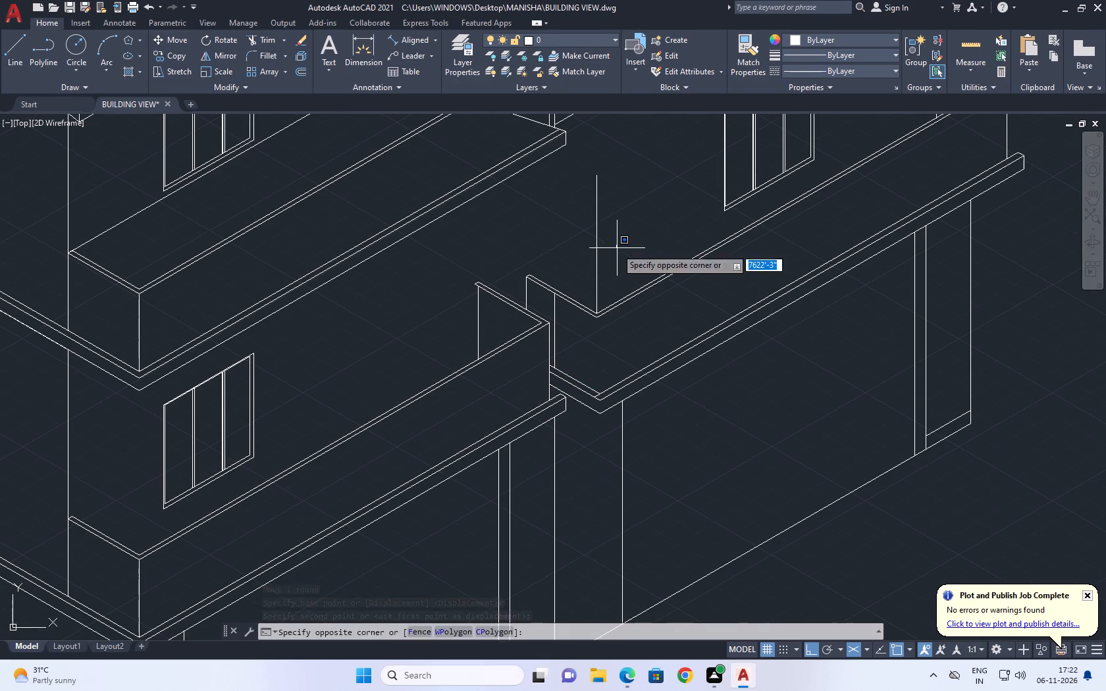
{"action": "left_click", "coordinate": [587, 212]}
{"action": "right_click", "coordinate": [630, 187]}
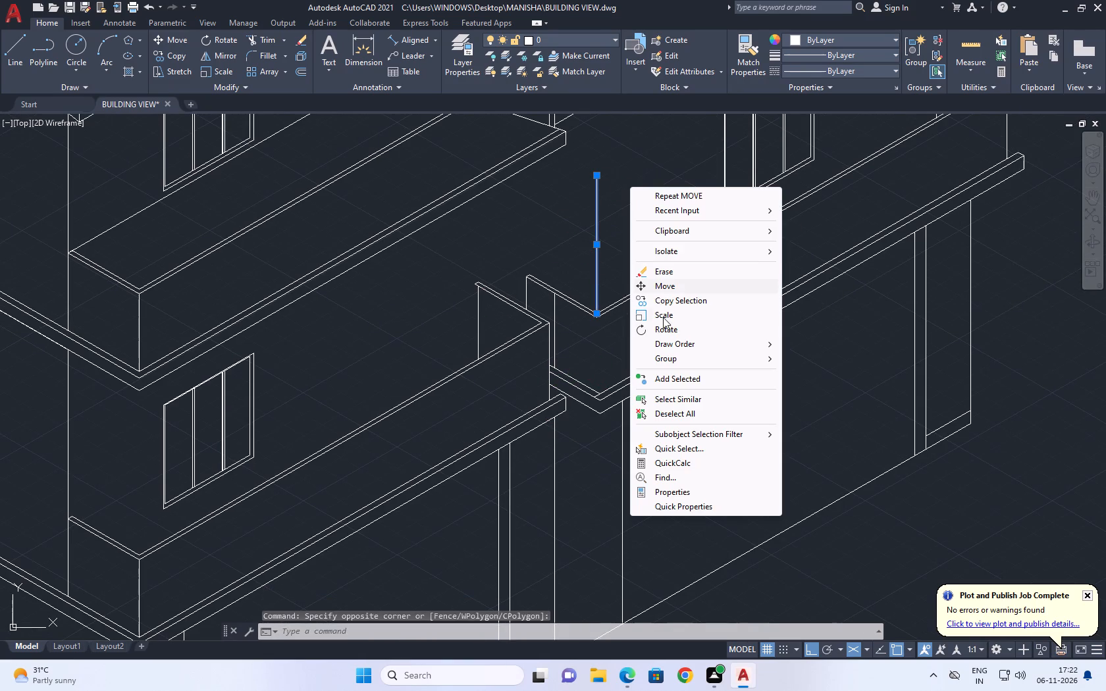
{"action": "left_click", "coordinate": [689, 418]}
Move the short vertical line beneath the far balcony's short parapet side so it meets the parapet's lower corner.
{"action": "scroll", "coordinate": [590, 319], "scroll_direction": "up", "scroll_amount": 1}
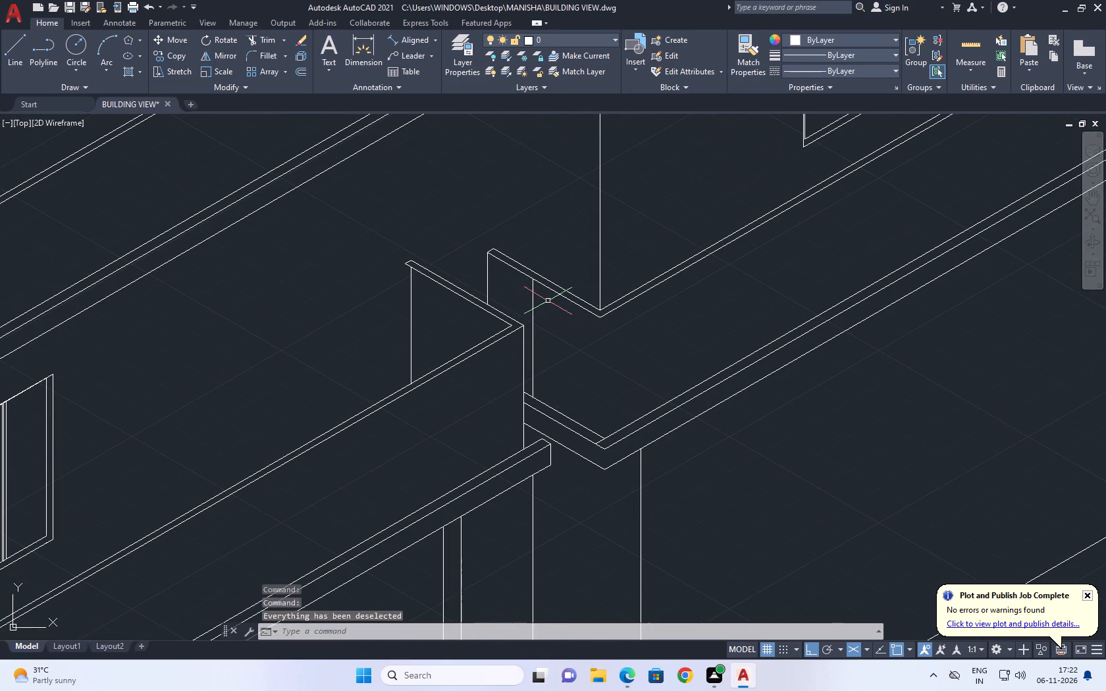
{"action": "left_click", "coordinate": [533, 295]}
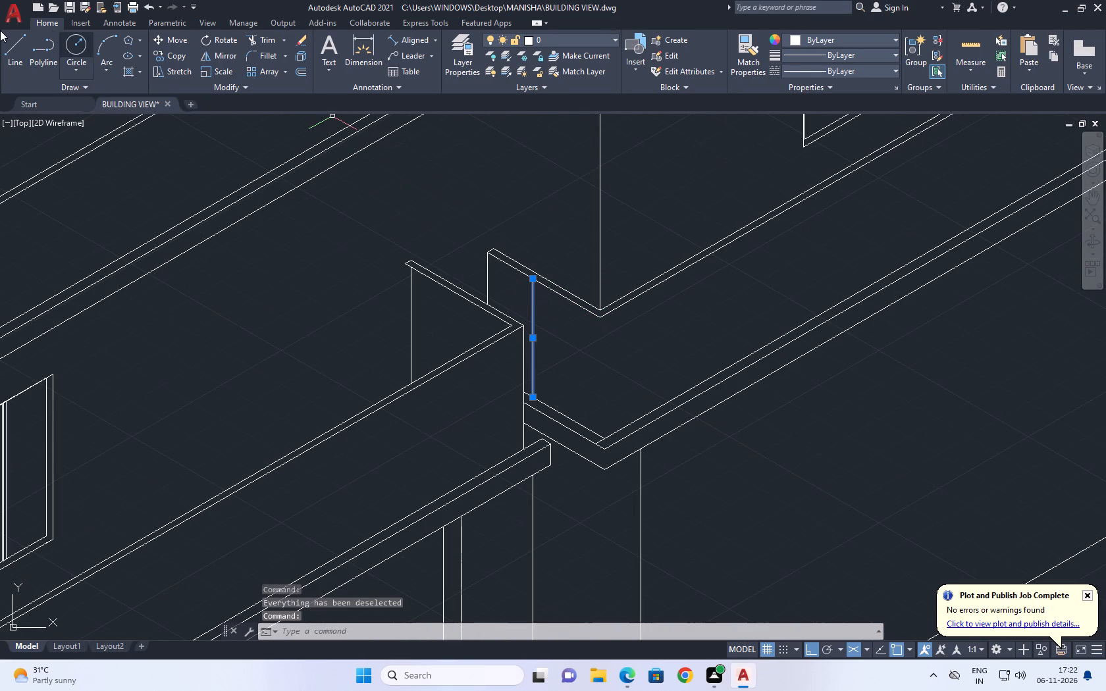
{"action": "left_click", "coordinate": [185, 36]}
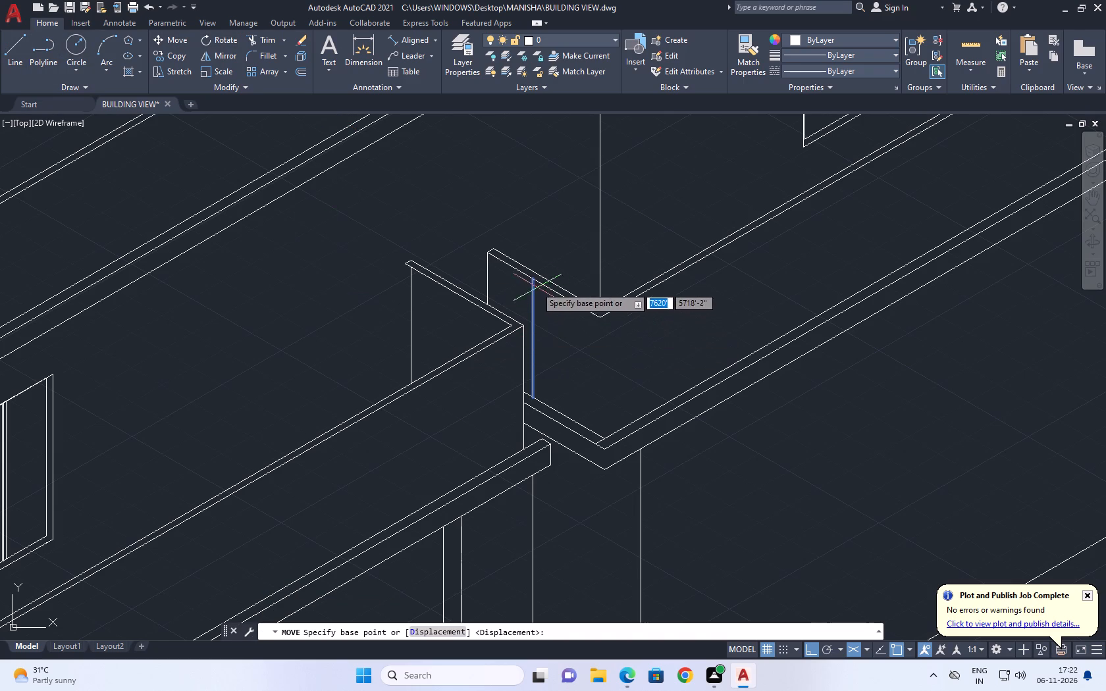
{"action": "left_click", "coordinate": [531, 282]}
{"action": "left_click", "coordinate": [593, 317]}
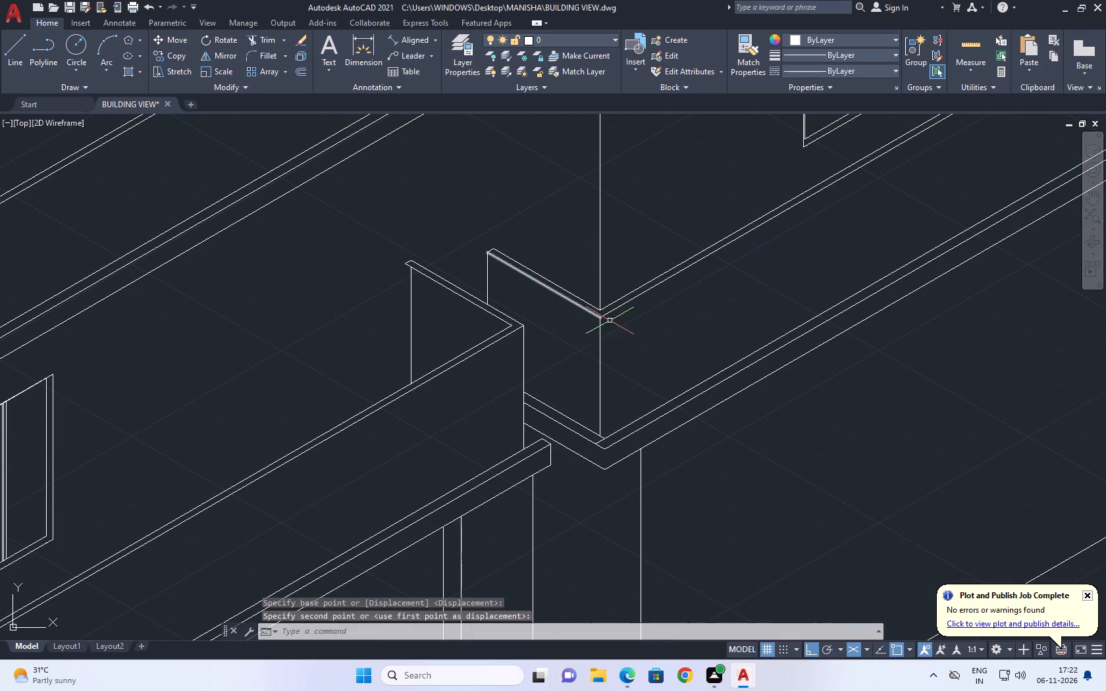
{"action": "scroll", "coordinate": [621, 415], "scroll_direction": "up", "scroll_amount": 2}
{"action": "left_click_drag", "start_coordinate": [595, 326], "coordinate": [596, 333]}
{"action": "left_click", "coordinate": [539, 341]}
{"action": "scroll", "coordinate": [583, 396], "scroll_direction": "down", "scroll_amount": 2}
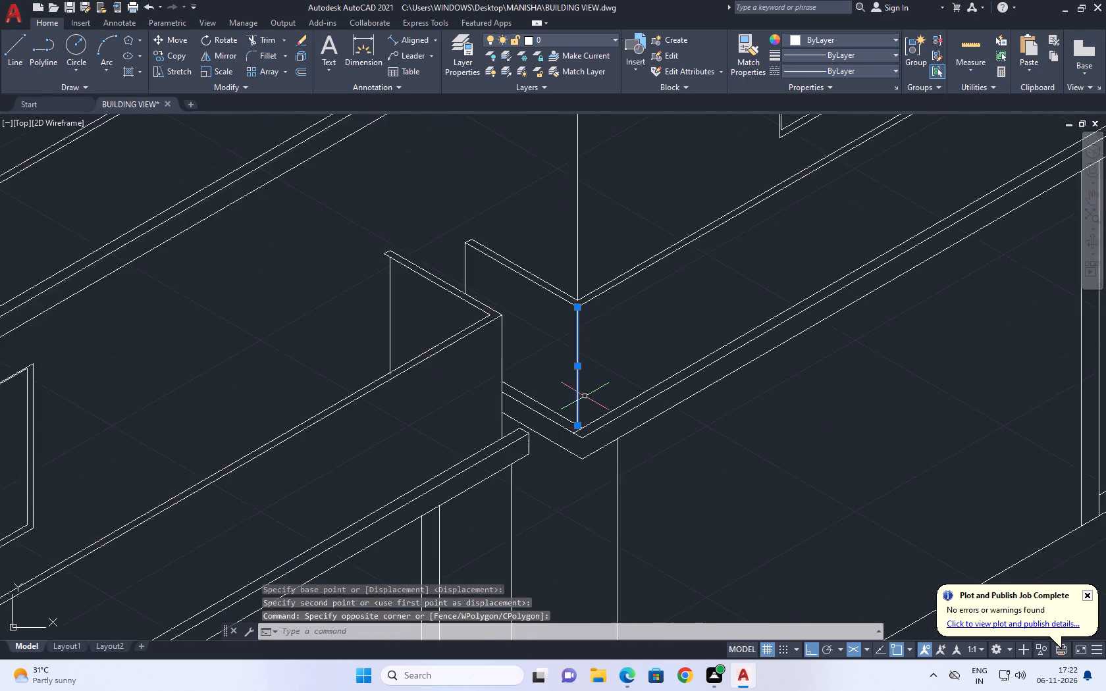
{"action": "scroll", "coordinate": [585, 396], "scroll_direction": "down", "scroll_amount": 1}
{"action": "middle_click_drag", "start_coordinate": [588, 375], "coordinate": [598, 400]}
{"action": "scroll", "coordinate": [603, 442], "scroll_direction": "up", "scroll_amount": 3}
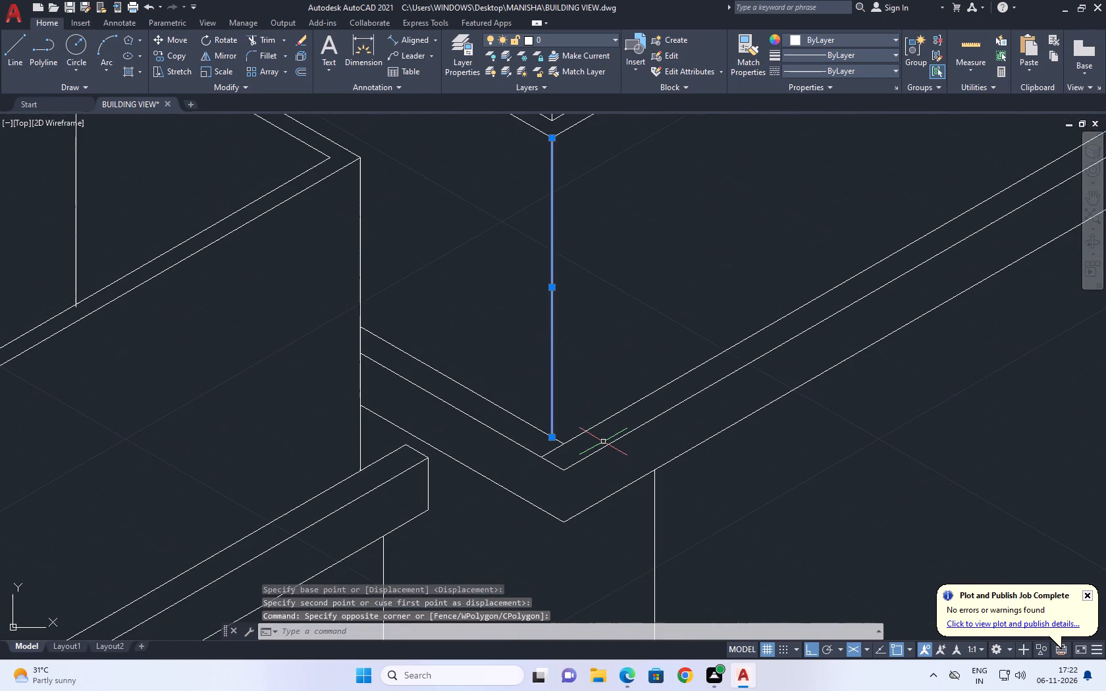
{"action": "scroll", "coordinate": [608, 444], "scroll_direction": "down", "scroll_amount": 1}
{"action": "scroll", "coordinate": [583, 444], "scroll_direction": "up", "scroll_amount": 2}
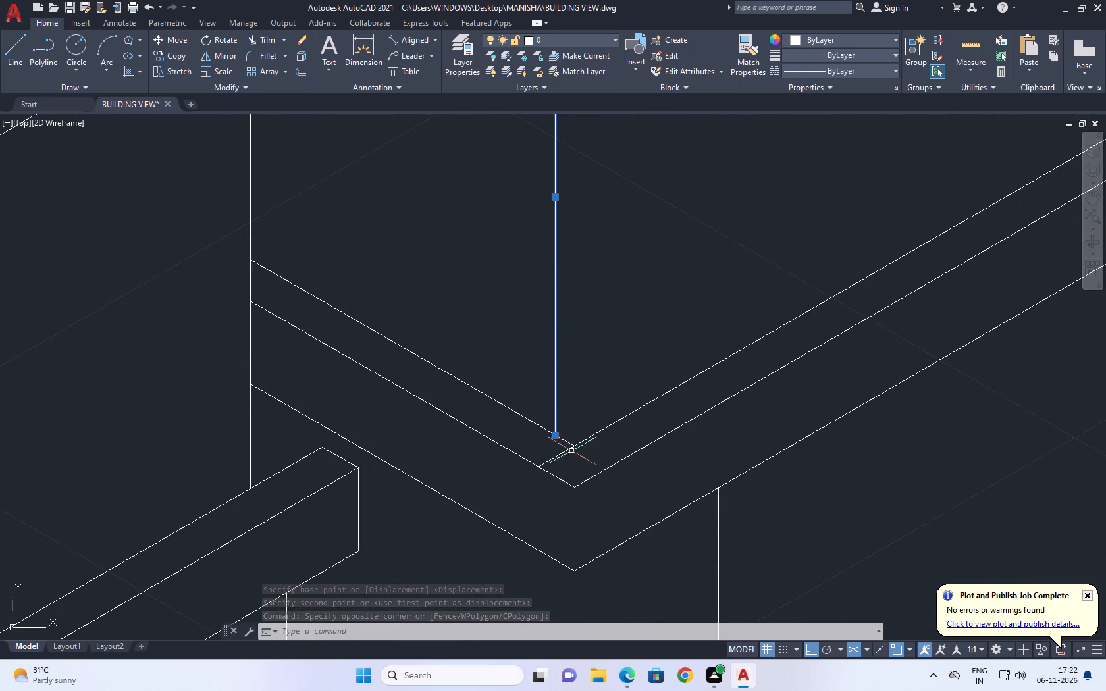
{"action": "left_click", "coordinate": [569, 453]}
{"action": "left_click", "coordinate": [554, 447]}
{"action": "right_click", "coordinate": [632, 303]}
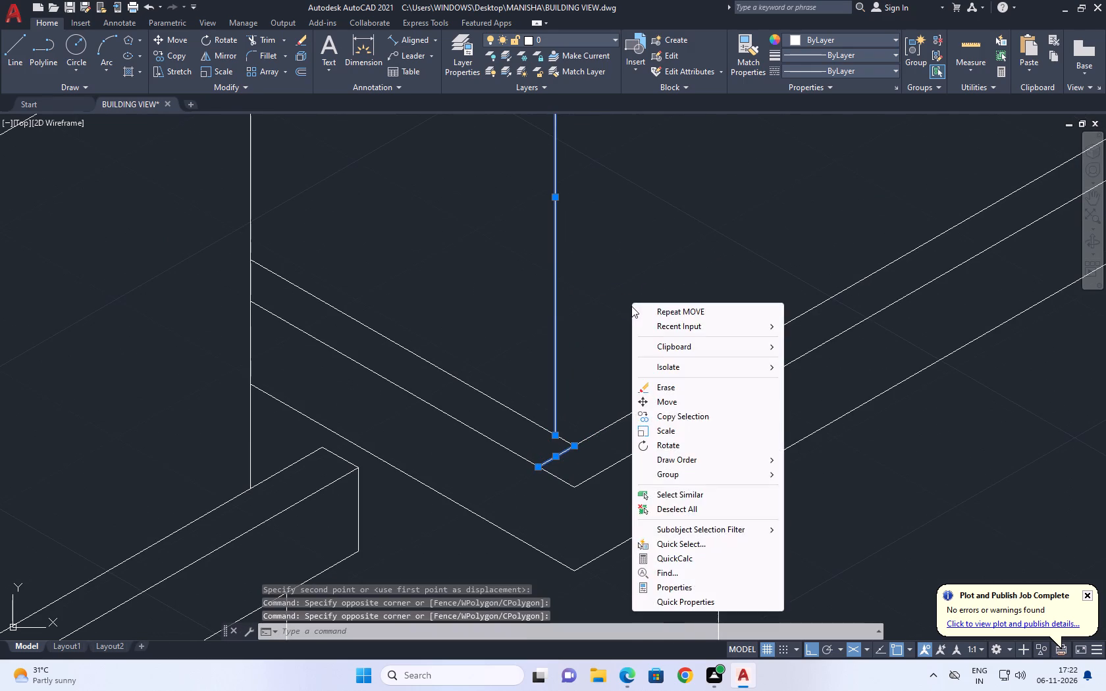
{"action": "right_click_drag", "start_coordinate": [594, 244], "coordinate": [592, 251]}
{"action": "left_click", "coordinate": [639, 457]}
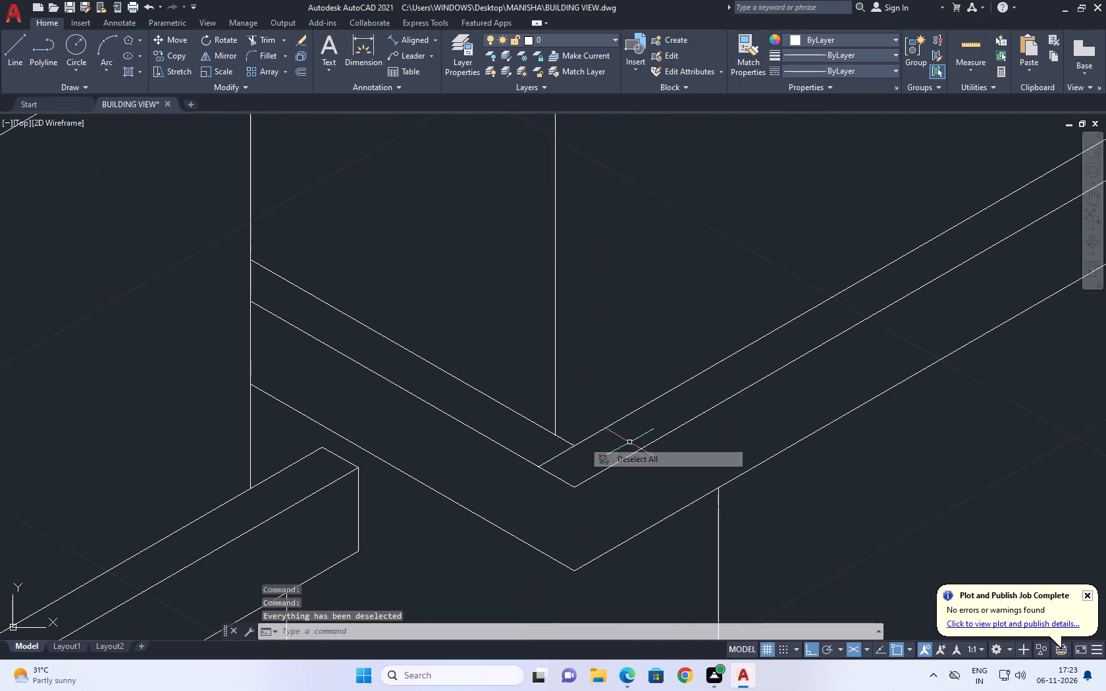
Trim the short leftover line crossing the top of the slab band at the far balcony's corner.
{"action": "scroll", "coordinate": [597, 381], "scroll_direction": "down", "scroll_amount": 3}
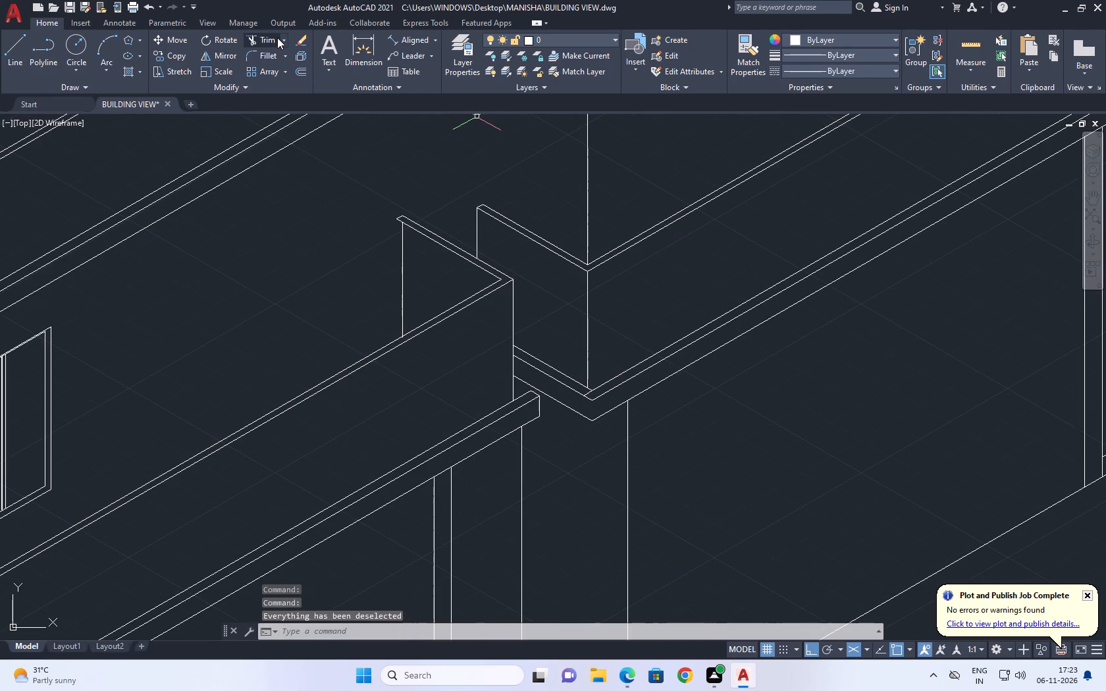
{"action": "left_click", "coordinate": [275, 39]}
{"action": "scroll", "coordinate": [603, 385], "scroll_direction": "up", "scroll_amount": 3}
{"action": "left_click", "coordinate": [554, 419]}
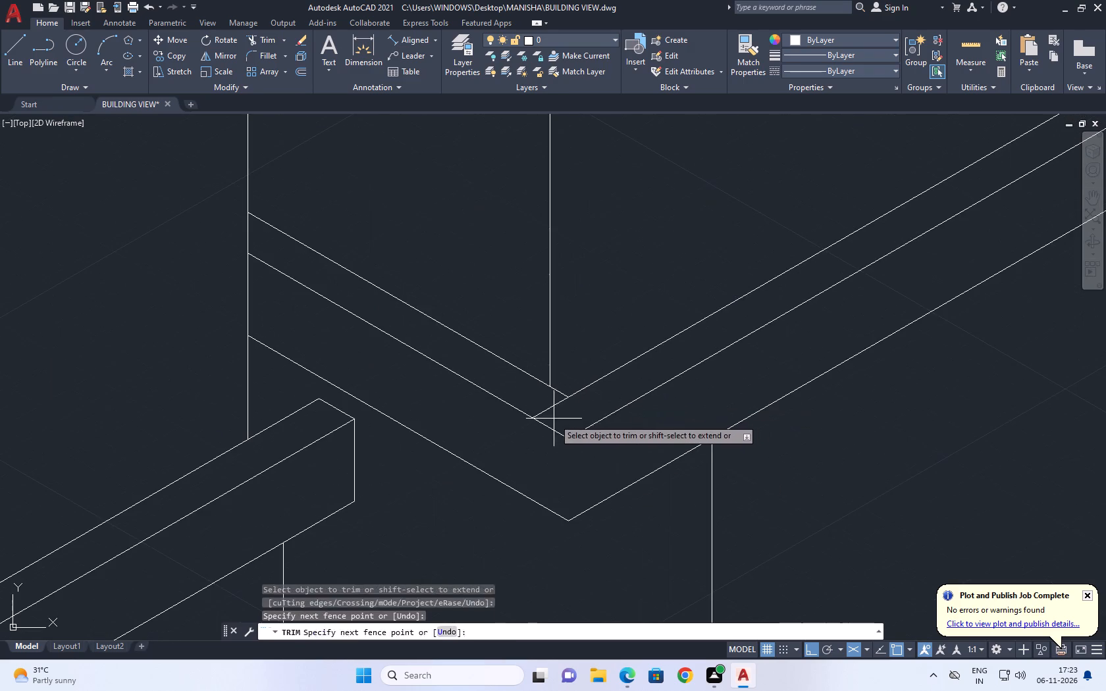
{"action": "left_click", "coordinate": [532, 397]}
{"action": "right_click", "coordinate": [600, 341]}
{"action": "left_click", "coordinate": [638, 364]}
Move the balcony's vertical corner line from its lower endpoint to the inner top corner of the slab band.
{"action": "scroll", "coordinate": [627, 364], "scroll_direction": "down", "scroll_amount": 3}
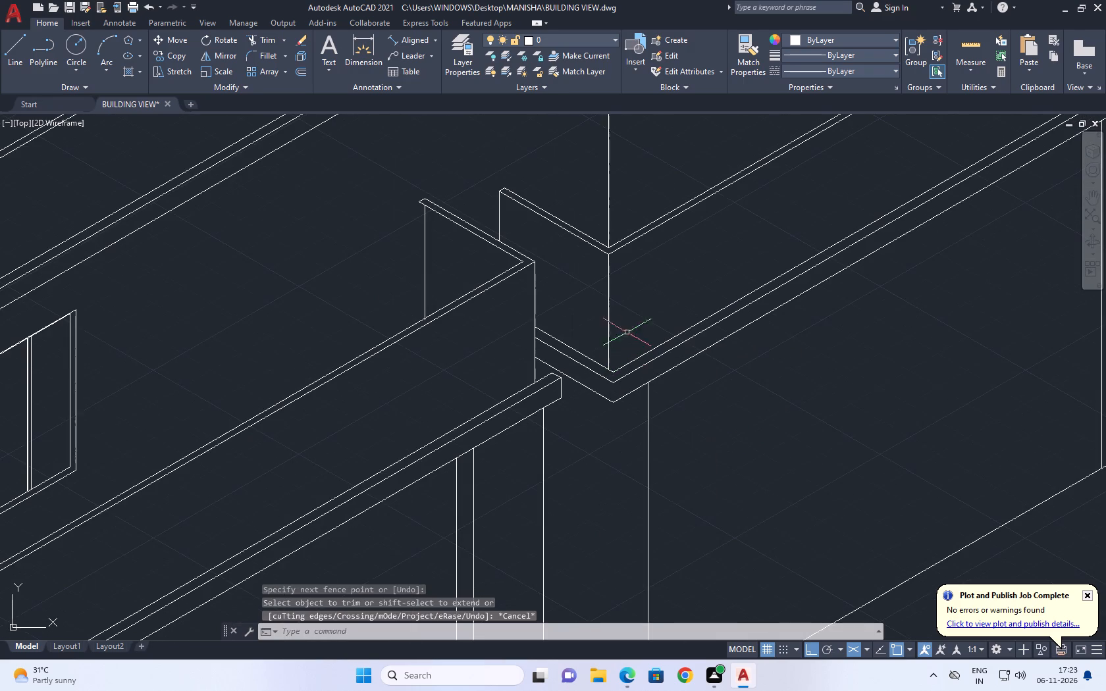
{"action": "middle_click_drag", "start_coordinate": [625, 332], "coordinate": [628, 381]}
{"action": "middle_click_drag", "start_coordinate": [601, 391], "coordinate": [588, 473]}
{"action": "scroll", "coordinate": [553, 477], "scroll_direction": "down", "scroll_amount": 1}
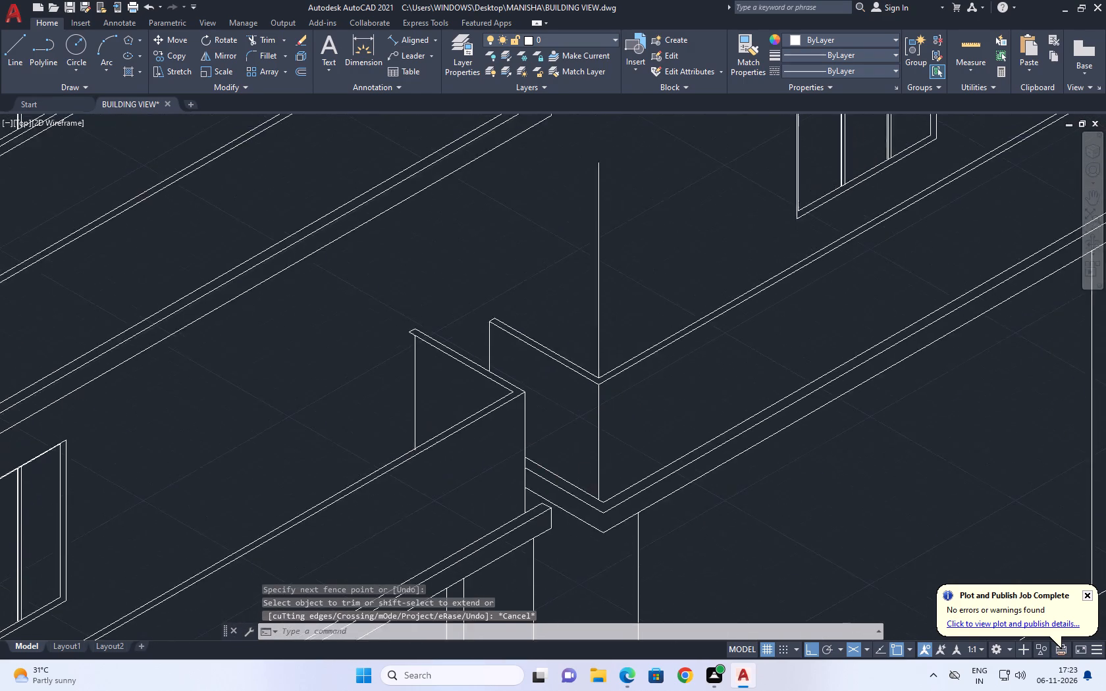
{"action": "scroll", "coordinate": [553, 476], "scroll_direction": "down", "scroll_amount": 1}
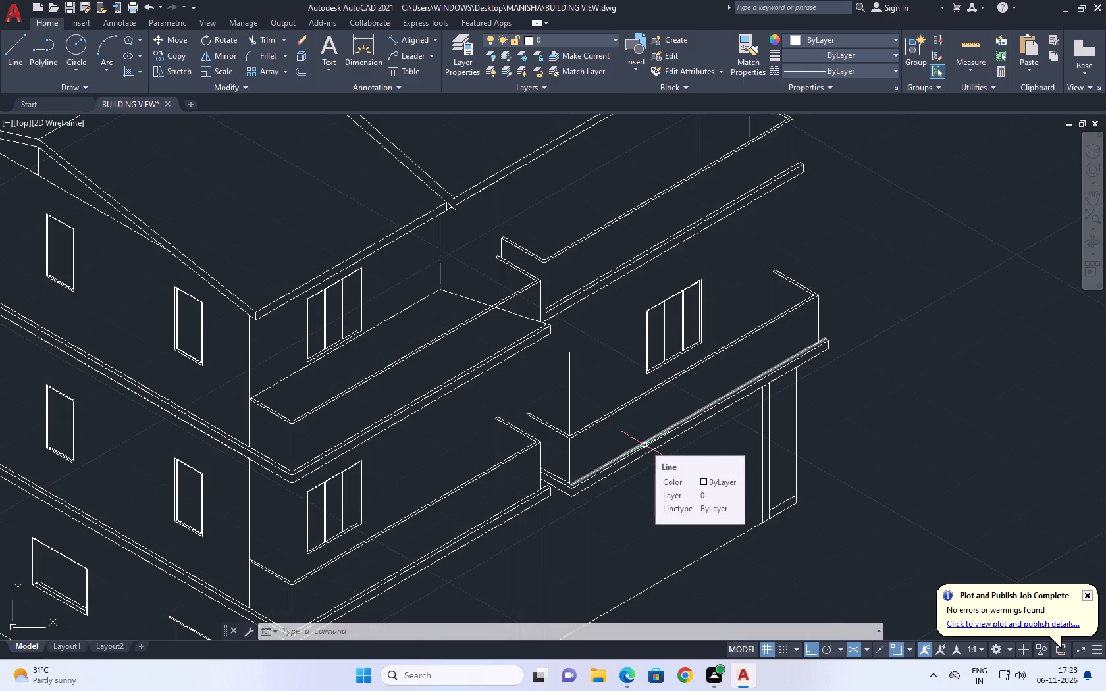
{"action": "scroll", "coordinate": [561, 459], "scroll_direction": "up", "scroll_amount": 2}
{"action": "scroll", "coordinate": [600, 497], "scroll_direction": "up", "scroll_amount": 1}
{"action": "middle_click_drag", "start_coordinate": [600, 499], "coordinate": [616, 472]}
{"action": "left_click_drag", "start_coordinate": [621, 421], "coordinate": [619, 428]}
{"action": "left_click", "coordinate": [588, 378]}
{"action": "left_click", "coordinate": [589, 379]}
{"action": "left_click", "coordinate": [556, 367]}
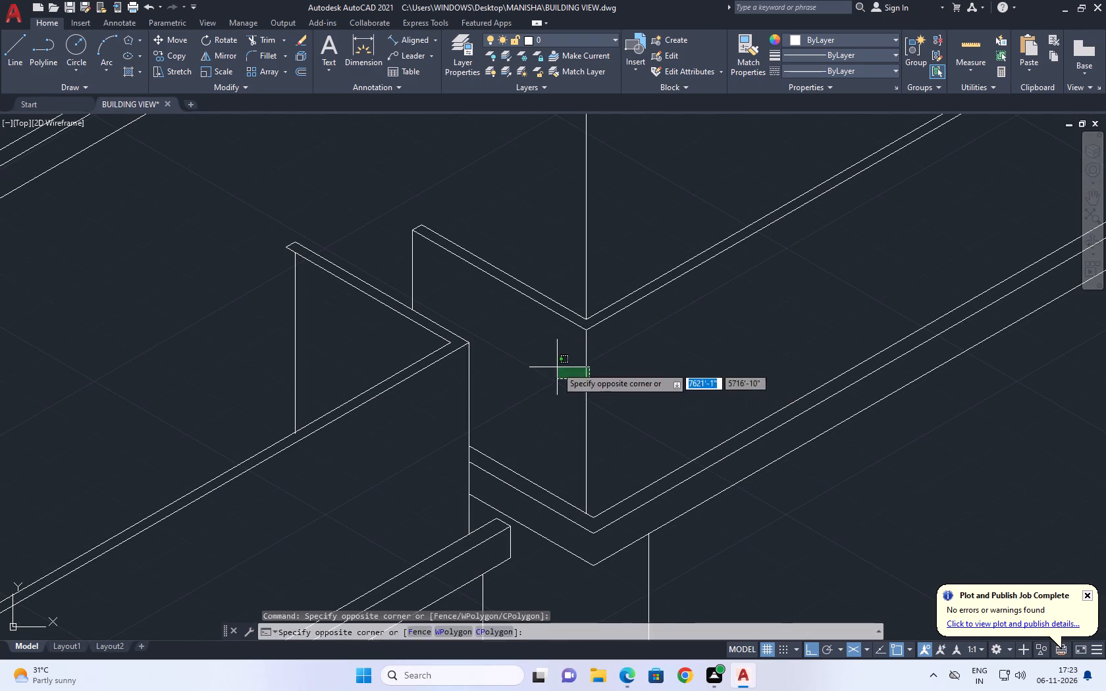
{"action": "left_click", "coordinate": [157, 40]}
{"action": "scroll", "coordinate": [594, 515], "scroll_direction": "up", "scroll_amount": 3}
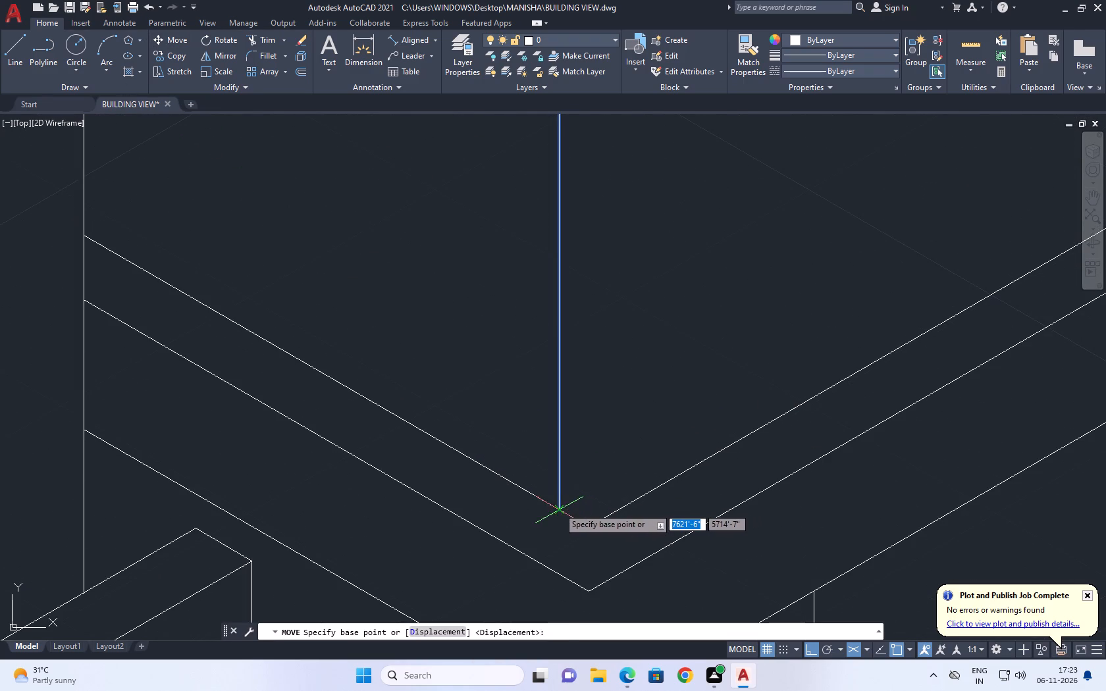
{"action": "left_click", "coordinate": [558, 507]}
{"action": "left_click", "coordinate": [589, 526]}
{"action": "scroll", "coordinate": [570, 375], "scroll_direction": "down", "scroll_amount": 3}
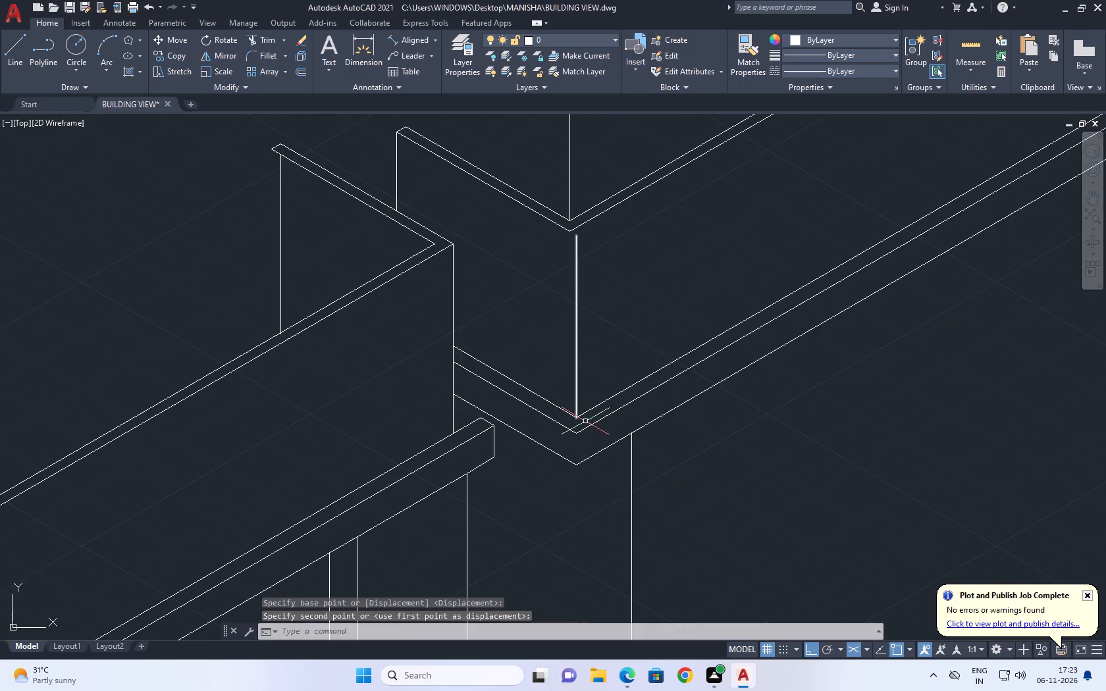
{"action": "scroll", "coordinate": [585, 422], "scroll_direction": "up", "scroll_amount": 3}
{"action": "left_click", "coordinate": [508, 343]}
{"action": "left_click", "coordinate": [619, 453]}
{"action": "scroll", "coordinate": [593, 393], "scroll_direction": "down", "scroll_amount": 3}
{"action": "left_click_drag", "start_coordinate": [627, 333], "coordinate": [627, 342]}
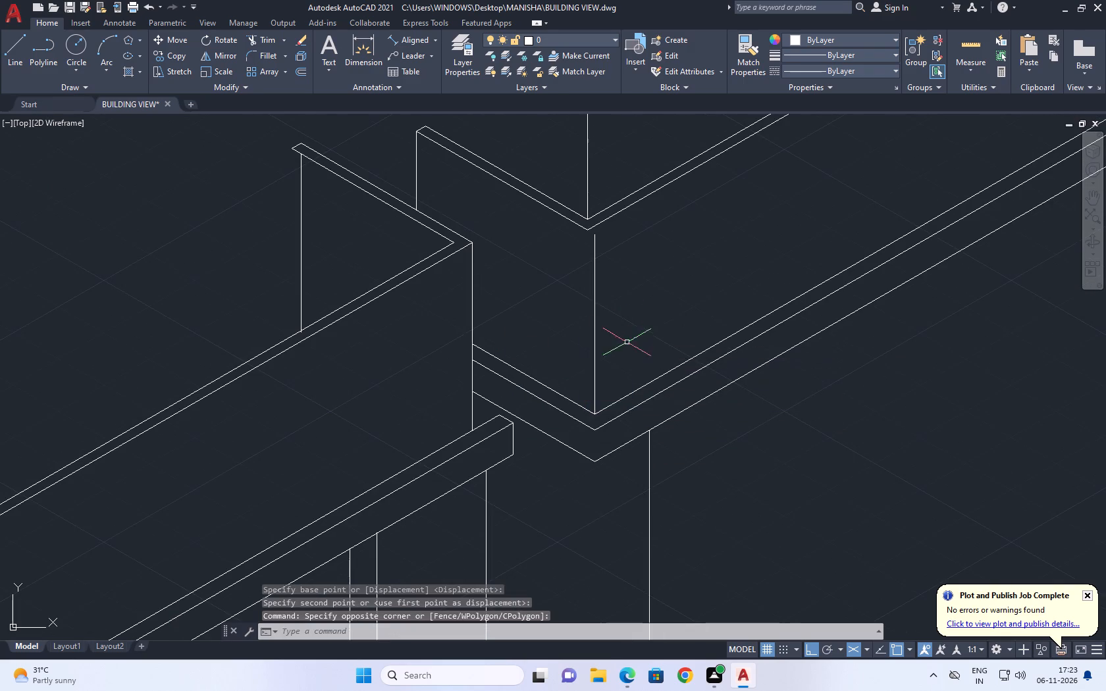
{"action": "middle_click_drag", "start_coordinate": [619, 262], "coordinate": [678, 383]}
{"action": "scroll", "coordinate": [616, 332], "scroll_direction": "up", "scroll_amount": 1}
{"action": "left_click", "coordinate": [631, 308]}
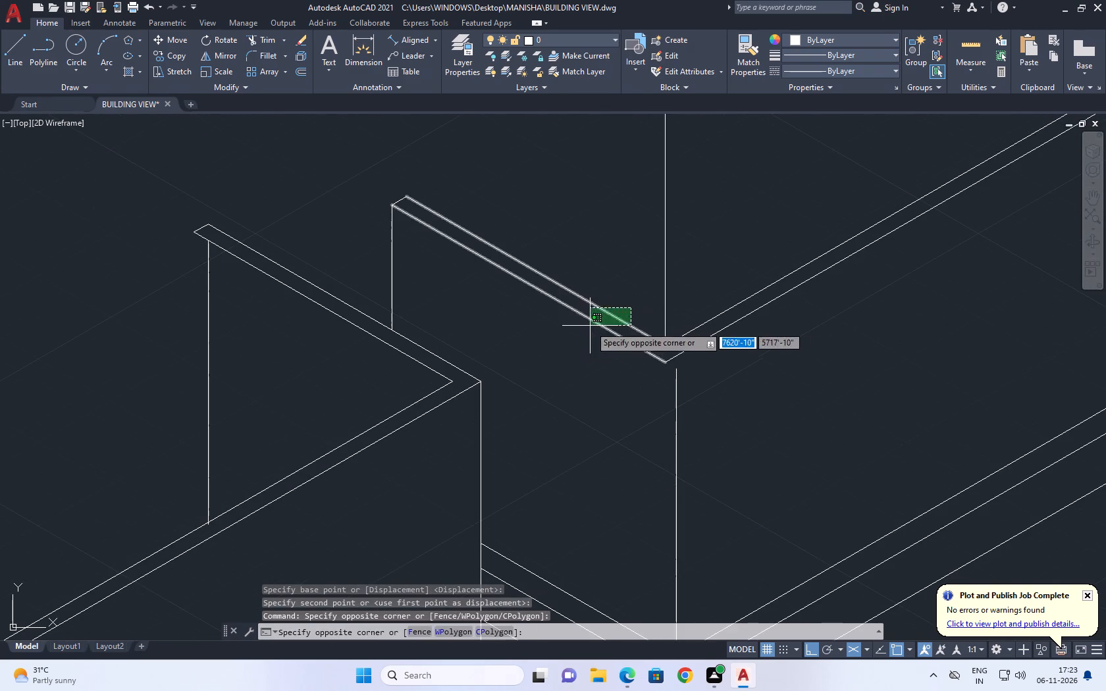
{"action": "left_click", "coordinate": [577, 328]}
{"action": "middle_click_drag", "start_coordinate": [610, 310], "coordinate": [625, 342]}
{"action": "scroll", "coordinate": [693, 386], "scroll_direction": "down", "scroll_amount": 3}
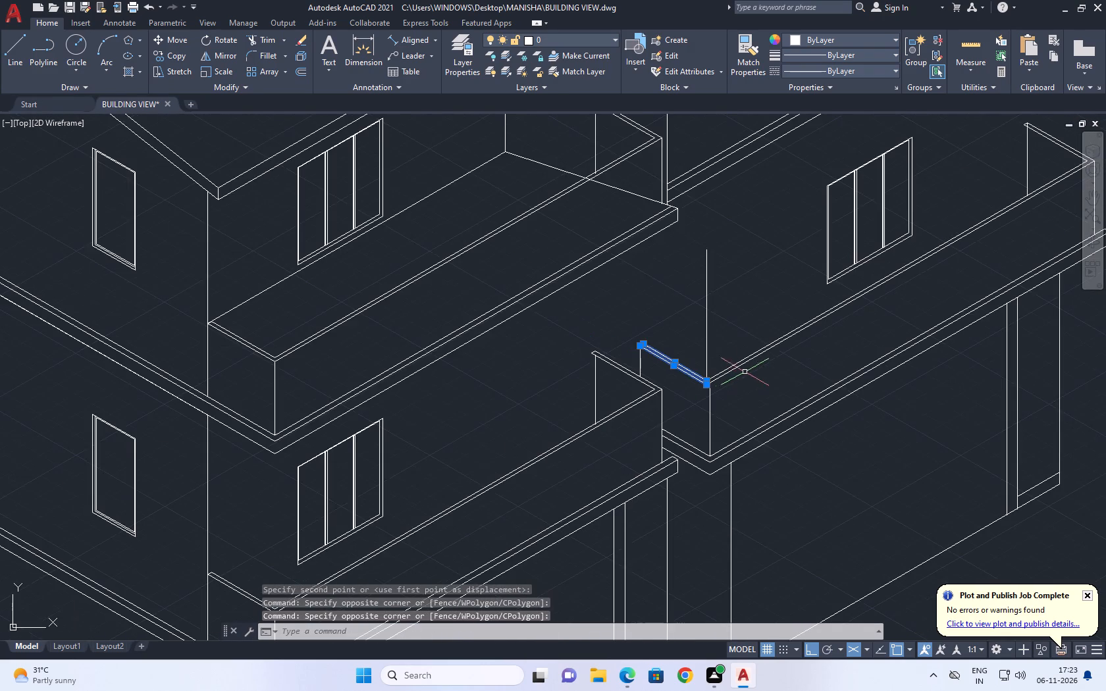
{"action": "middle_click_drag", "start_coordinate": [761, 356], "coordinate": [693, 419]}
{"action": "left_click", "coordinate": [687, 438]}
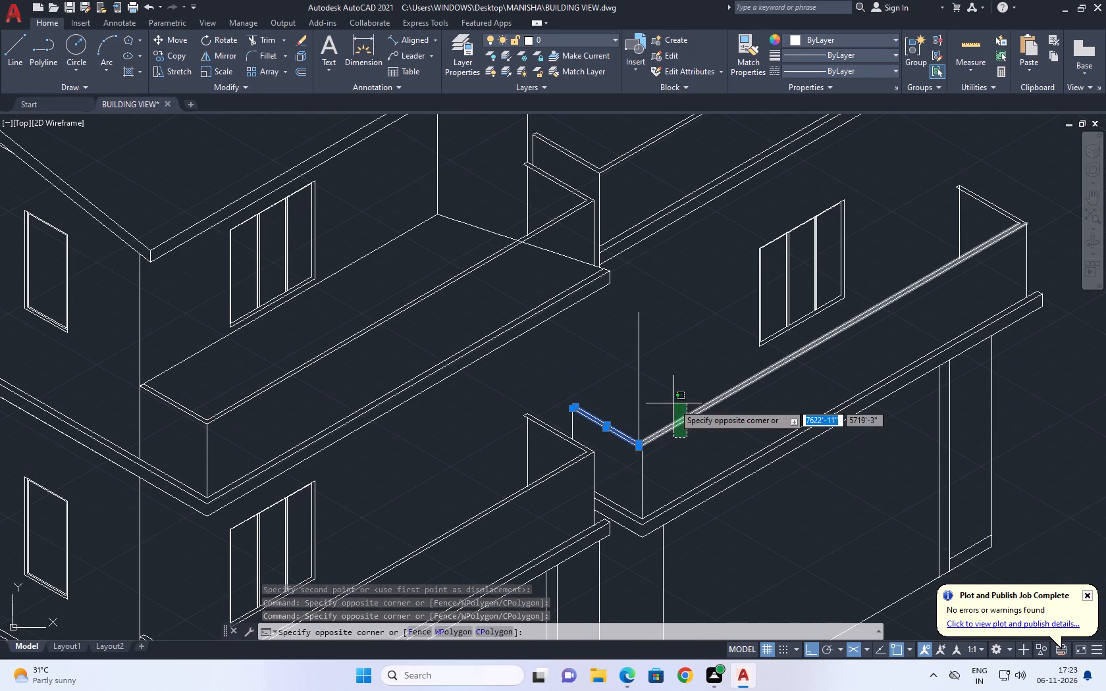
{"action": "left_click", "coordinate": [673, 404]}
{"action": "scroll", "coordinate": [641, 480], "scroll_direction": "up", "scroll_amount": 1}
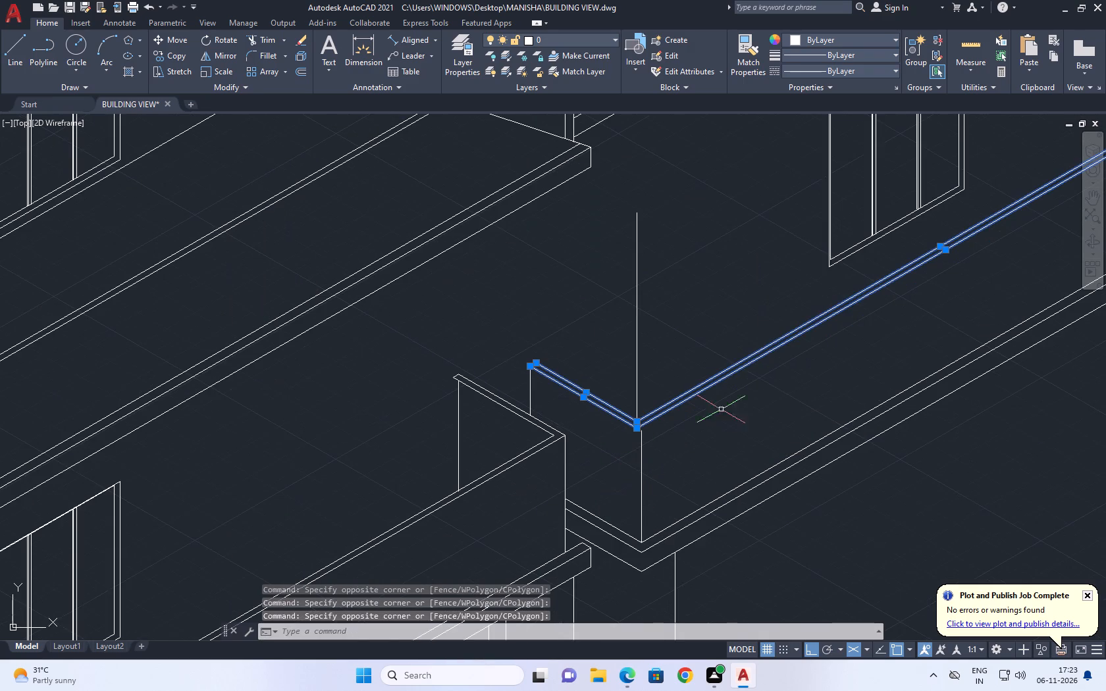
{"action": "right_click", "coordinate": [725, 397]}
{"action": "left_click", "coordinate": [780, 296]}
Move the two parallel lines of the short parapet side from their lower corner to the vertical corner line's top endpoint.
{"action": "scroll", "coordinate": [645, 424], "scroll_direction": "up", "scroll_amount": 2}
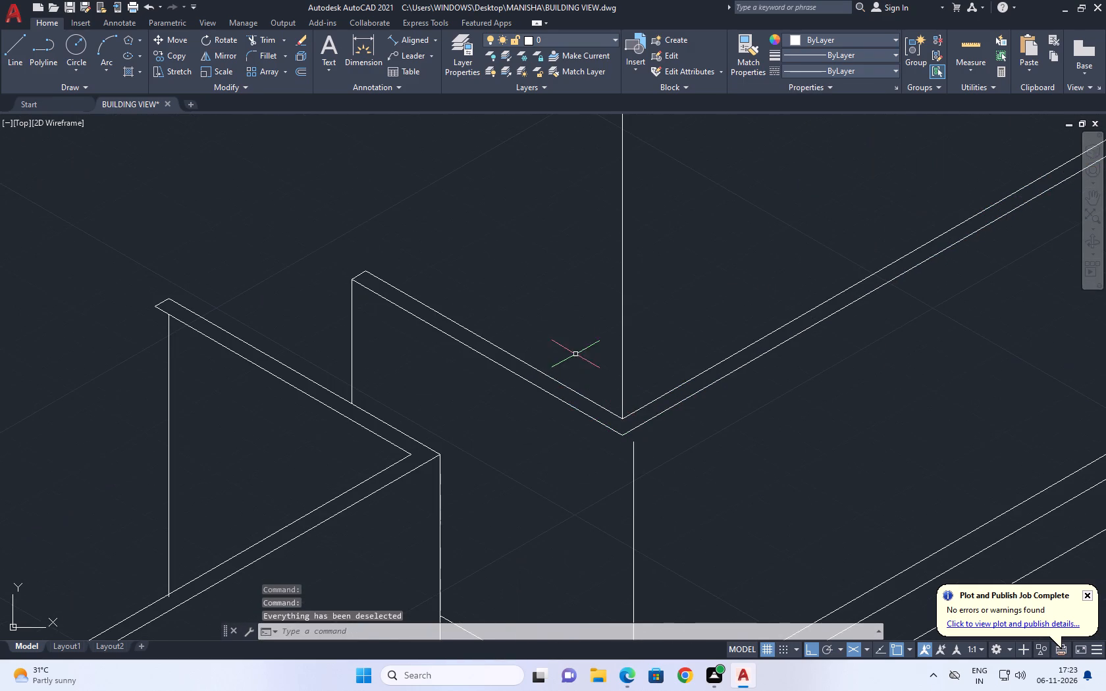
{"action": "left_click", "coordinate": [551, 337]}
{"action": "left_click_drag", "start_coordinate": [530, 390], "coordinate": [525, 397]}
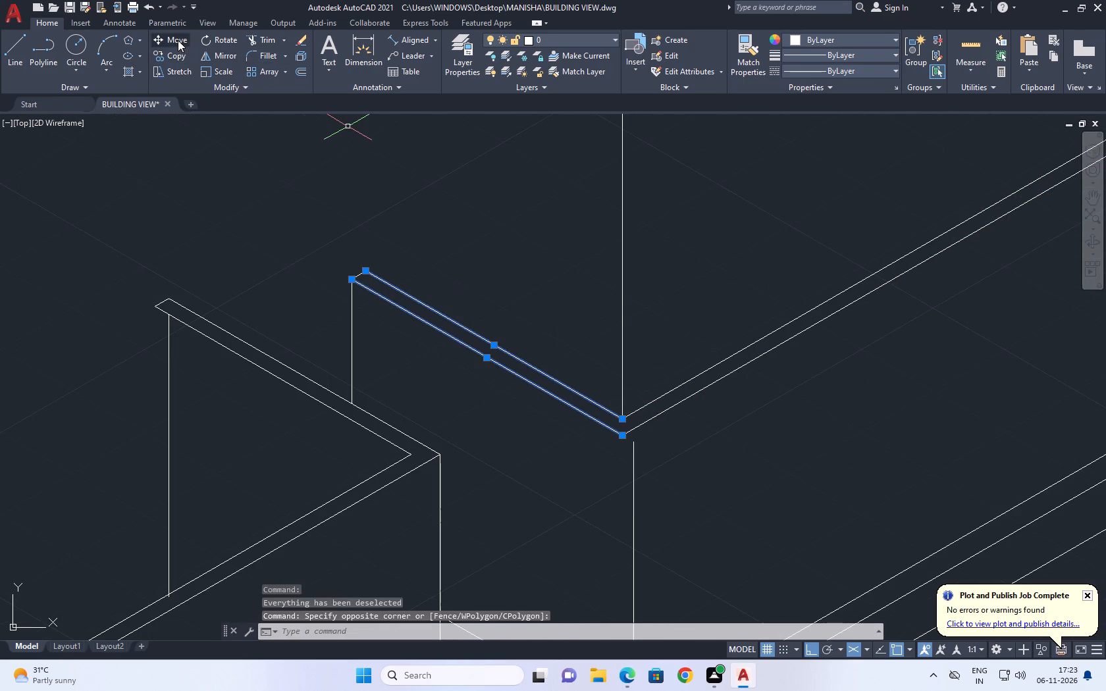
{"action": "left_click", "coordinate": [178, 40]}
{"action": "left_click", "coordinate": [624, 436]}
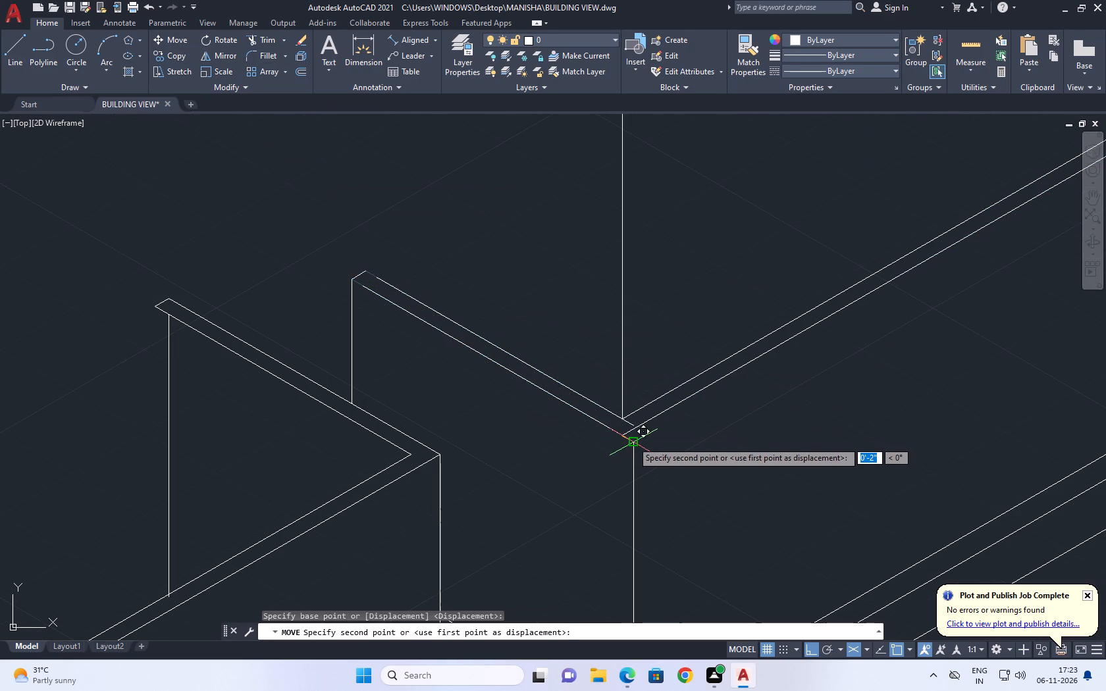
{"action": "left_click", "coordinate": [633, 444]}
{"action": "scroll", "coordinate": [633, 413], "scroll_direction": "down", "scroll_amount": 1}
{"action": "middle_click_drag", "start_coordinate": [682, 376], "coordinate": [690, 406]}
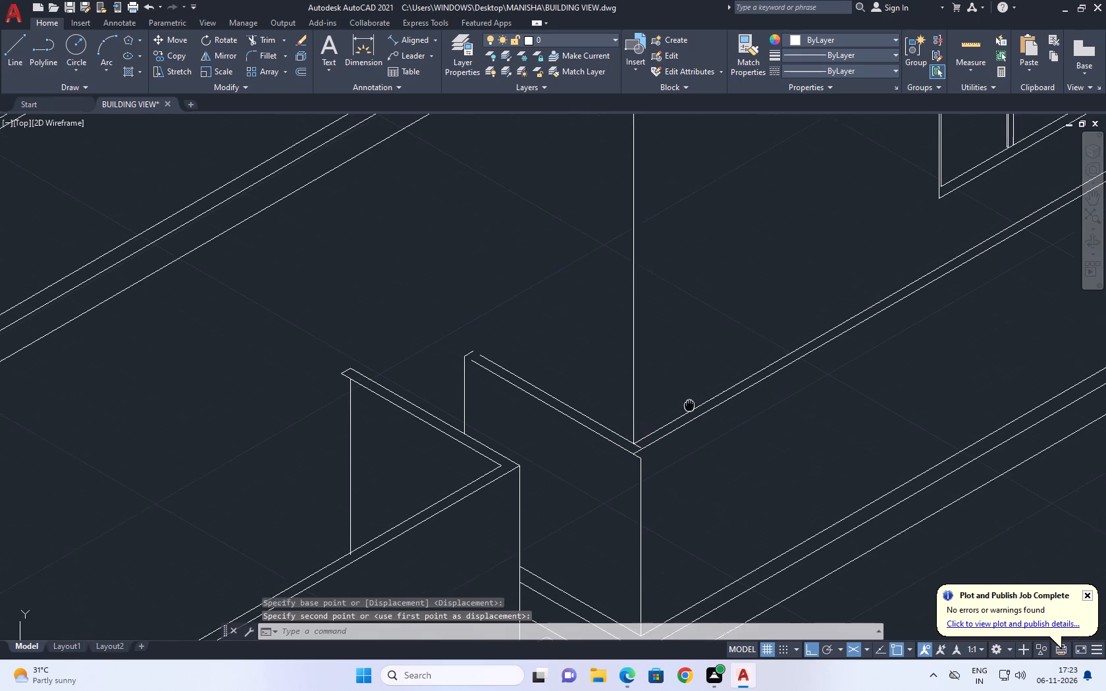
Move the two long parallel parapet lines of the far balcony from their near lower endpoint to the vertical corner line's top endpoint.
{"action": "middle_click_drag", "start_coordinate": [690, 406], "coordinate": [690, 410]}
{"action": "middle_click_drag", "start_coordinate": [698, 410], "coordinate": [477, 413]}
{"action": "scroll", "coordinate": [454, 405], "scroll_direction": "down", "scroll_amount": 2}
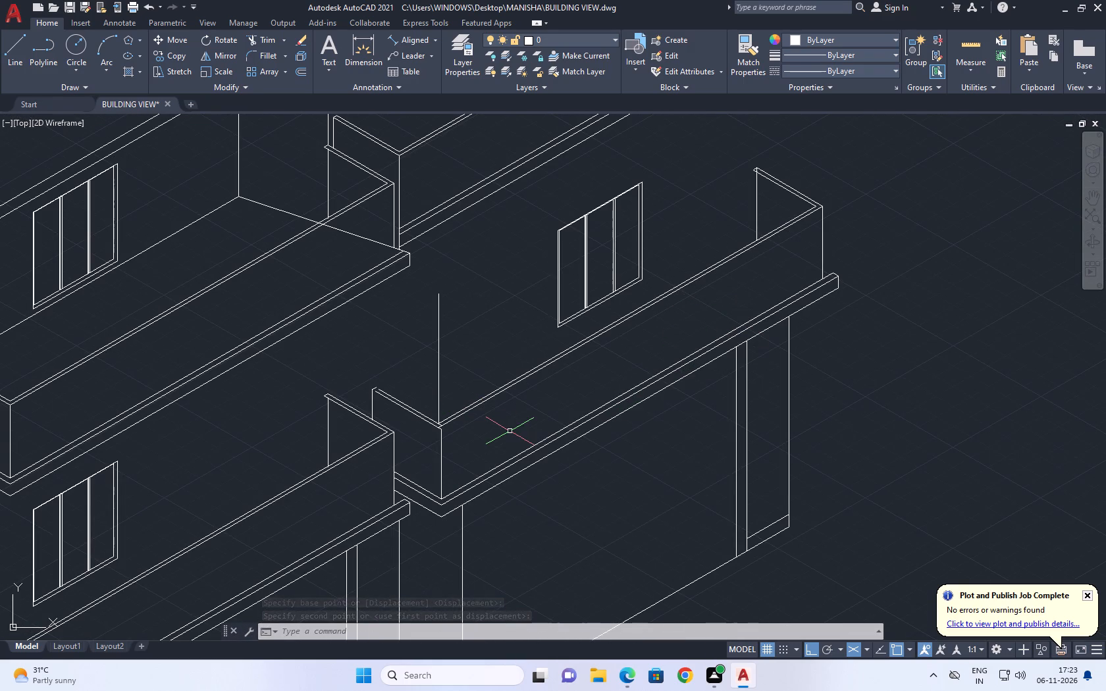
{"action": "left_click_drag", "start_coordinate": [504, 452], "coordinate": [504, 436]}
{"action": "left_click", "coordinate": [486, 377]}
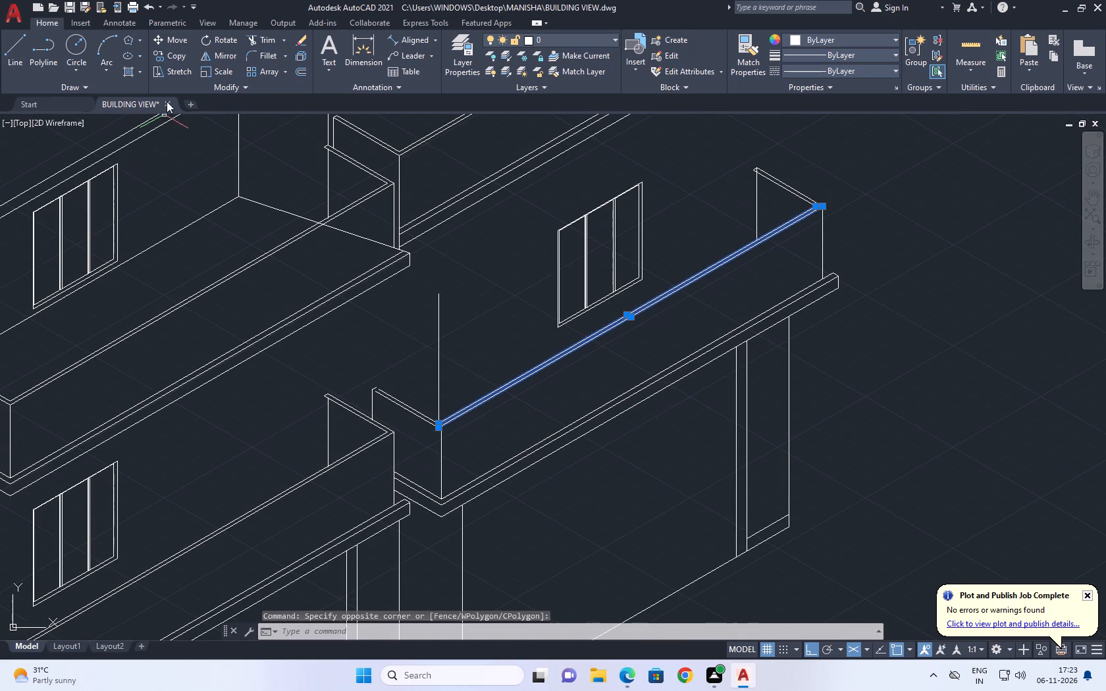
{"action": "left_click", "coordinate": [171, 41]}
{"action": "scroll", "coordinate": [445, 453], "scroll_direction": "up", "scroll_amount": 3}
{"action": "scroll", "coordinate": [395, 367], "scroll_direction": "up", "scroll_amount": 1}
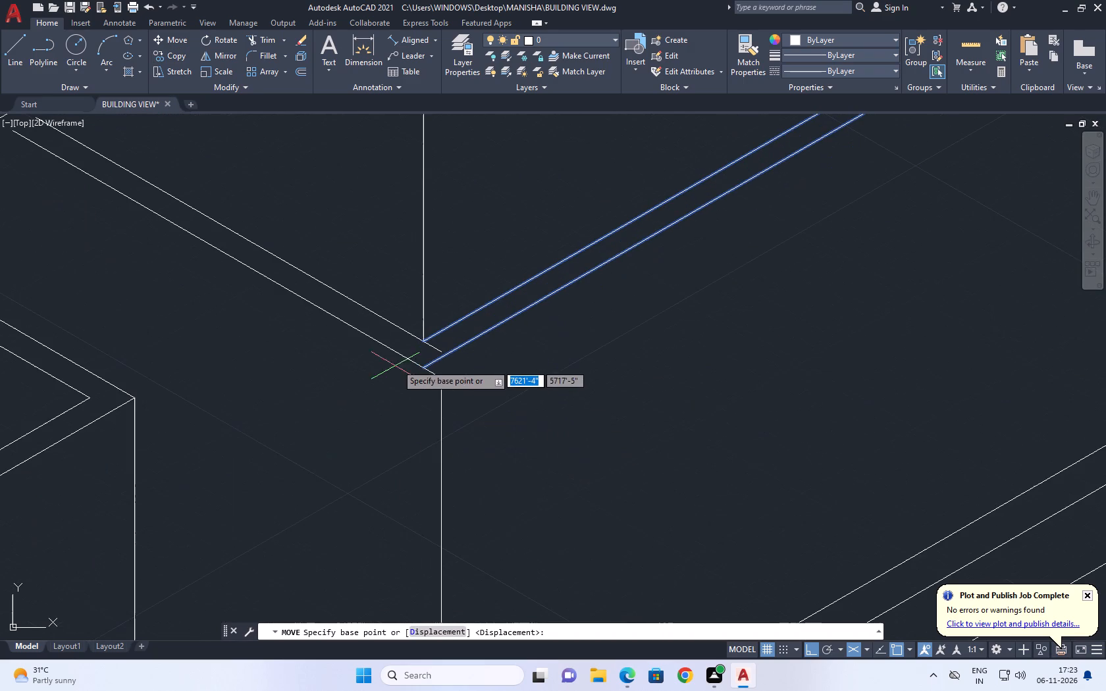
{"action": "left_click", "coordinate": [425, 370]}
{"action": "left_click", "coordinate": [445, 381]}
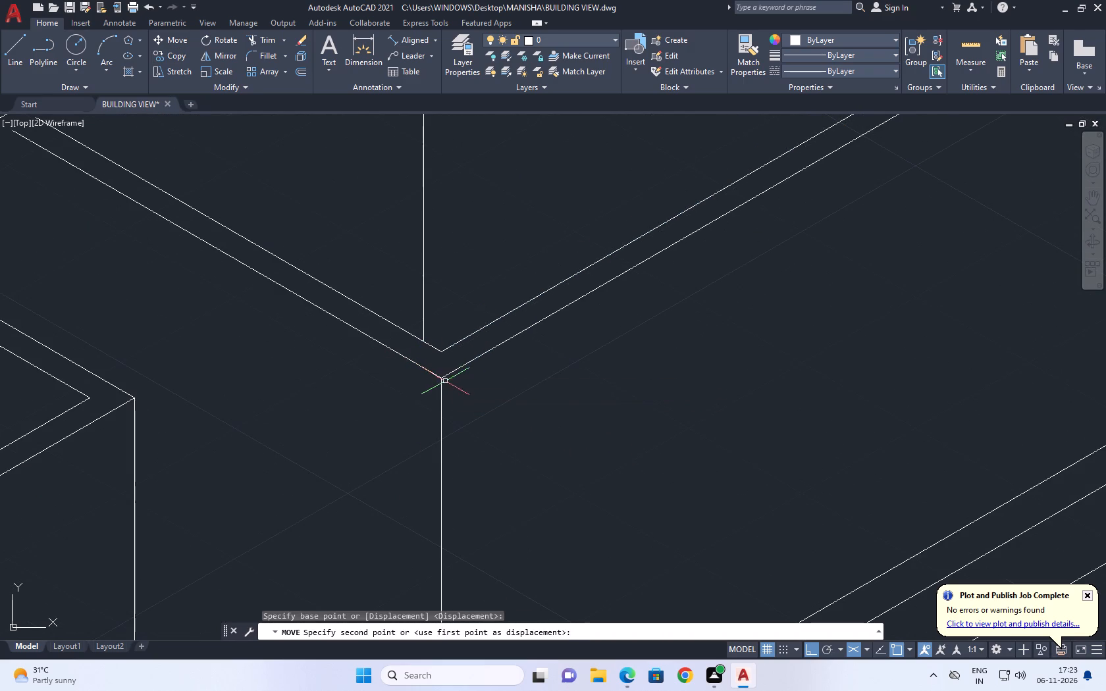
Fillet both lines of the far balcony's short parapet side with the short end-cap line to close its open end.
{"action": "scroll", "coordinate": [439, 436], "scroll_direction": "down", "scroll_amount": 3}
{"action": "middle_click_drag", "start_coordinate": [709, 336], "coordinate": [698, 446]}
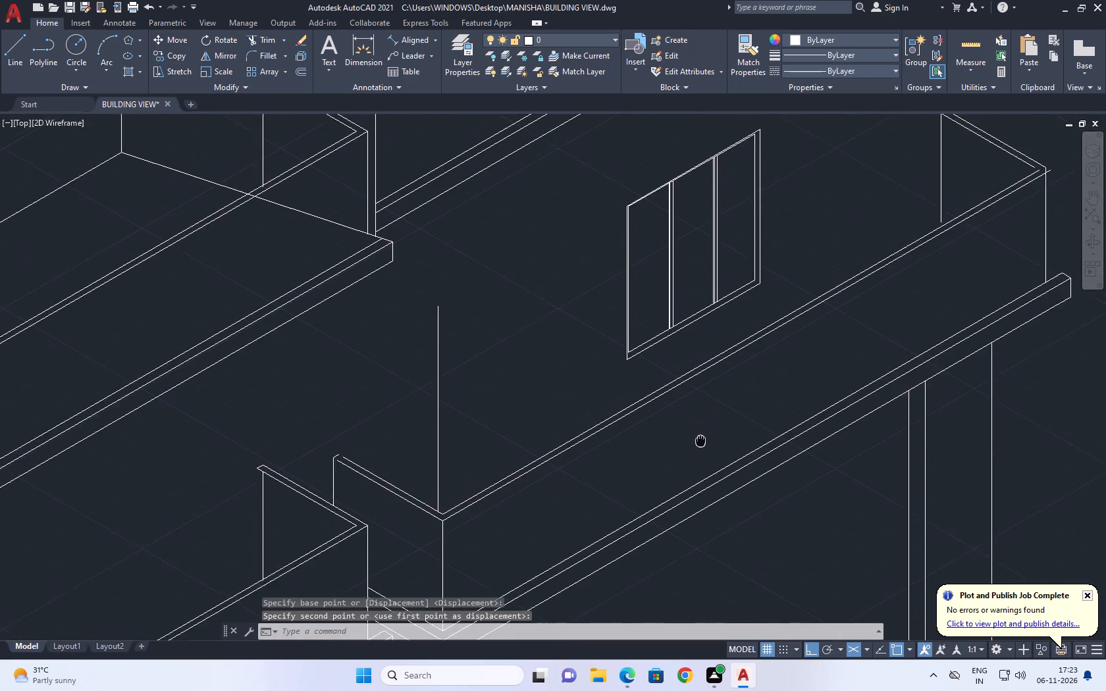
{"action": "middle_click_drag", "start_coordinate": [698, 446], "coordinate": [685, 459]}
{"action": "scroll", "coordinate": [841, 422], "scroll_direction": "down", "scroll_amount": 1}
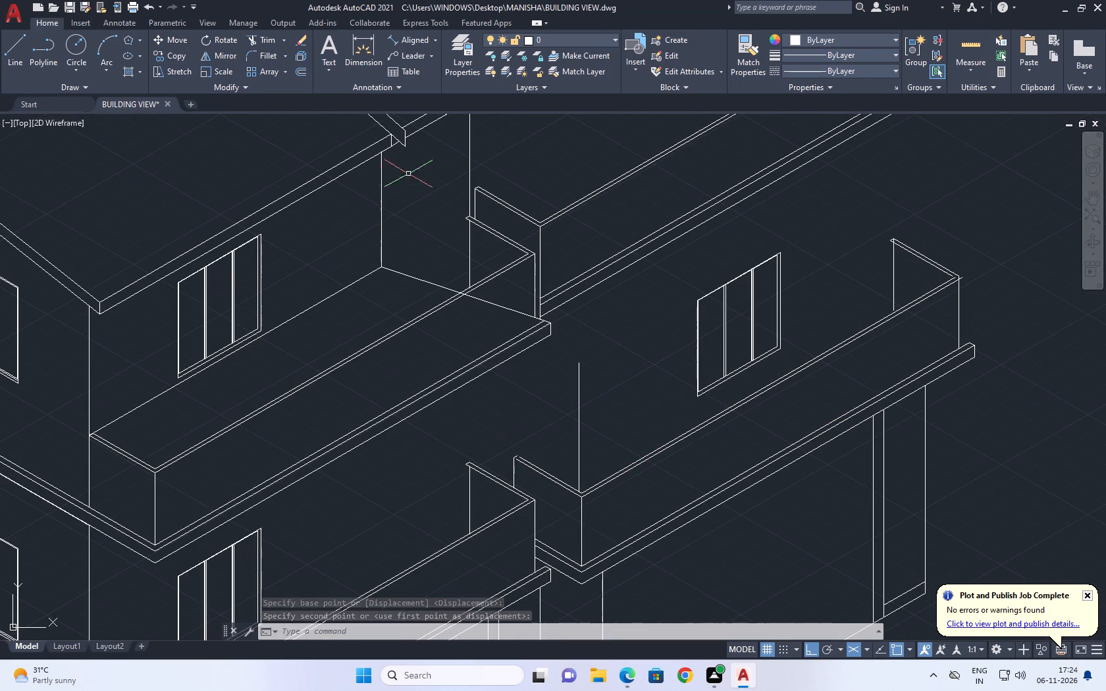
{"action": "left_click", "coordinate": [264, 52]}
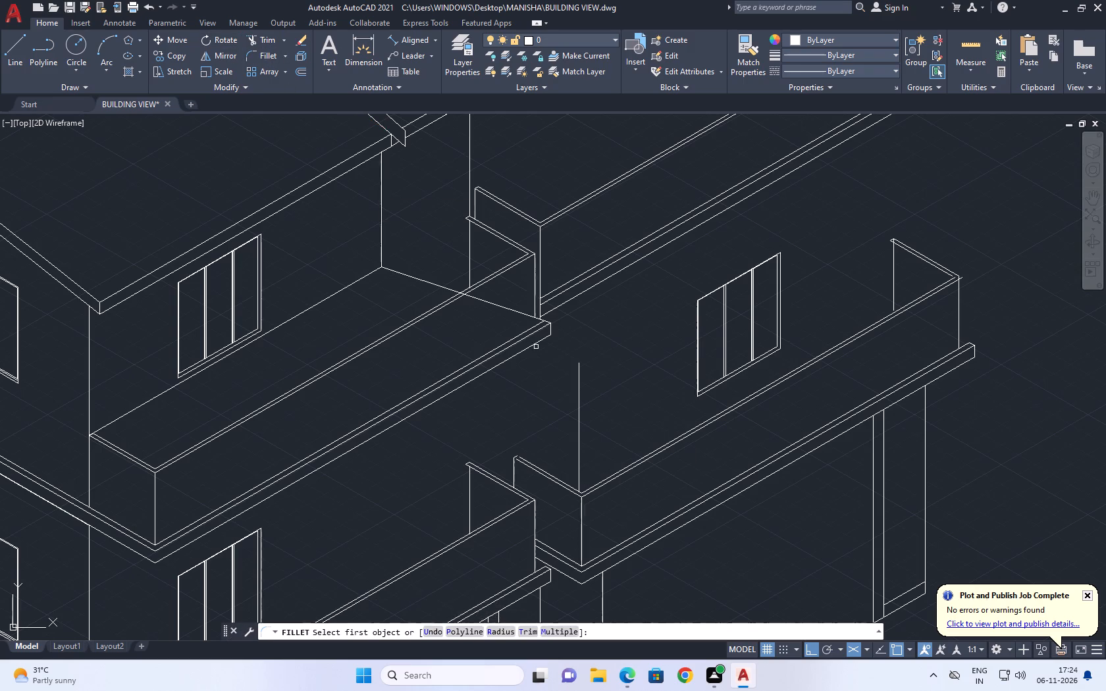
{"action": "scroll", "coordinate": [544, 473], "scroll_direction": "up", "scroll_amount": 4}
{"action": "left_click", "coordinate": [357, 386]}
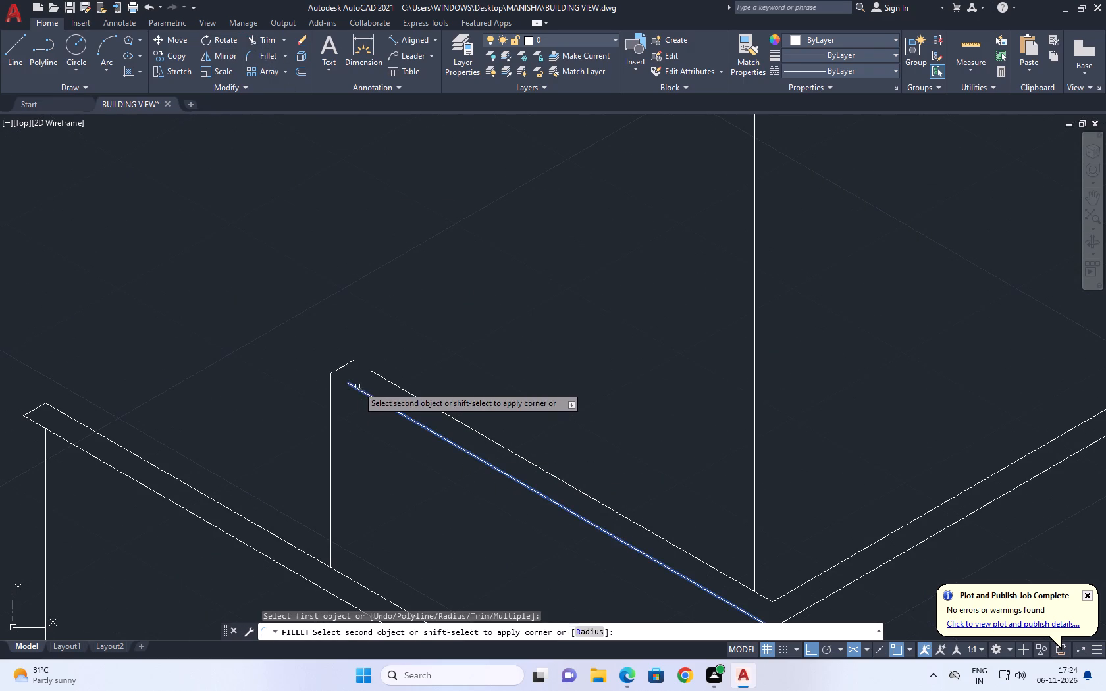
{"action": "left_click", "coordinate": [339, 367]}
{"action": "right_click", "coordinate": [382, 267]}
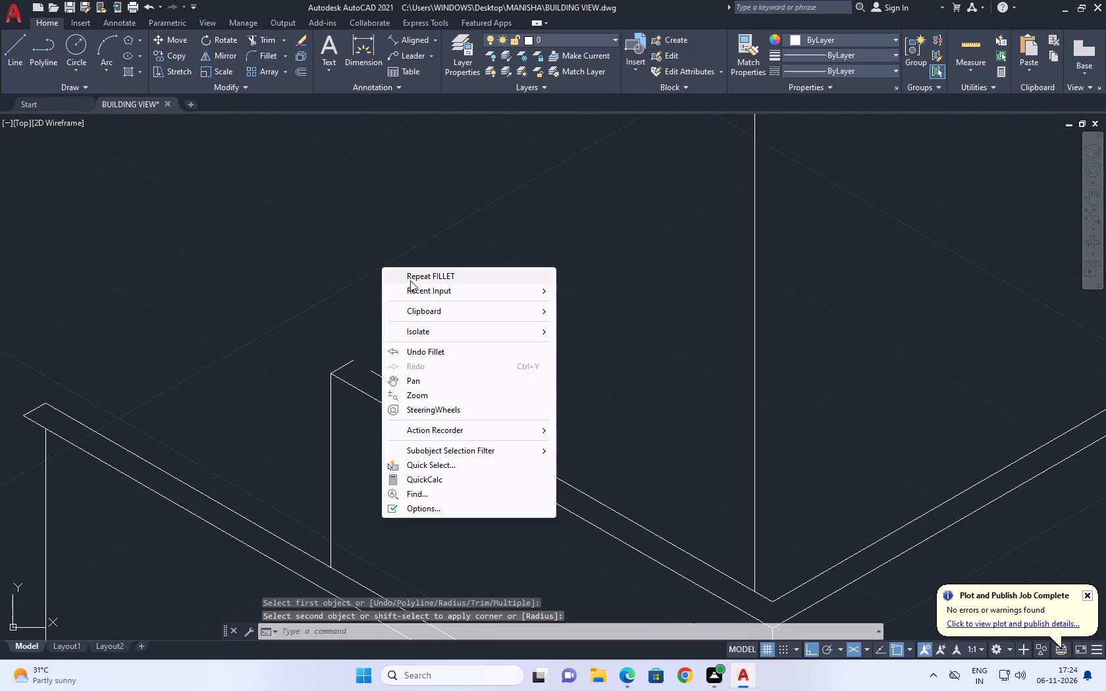
{"action": "left_click", "coordinate": [421, 276]}
{"action": "left_click", "coordinate": [350, 357]}
{"action": "left_click", "coordinate": [350, 359]}
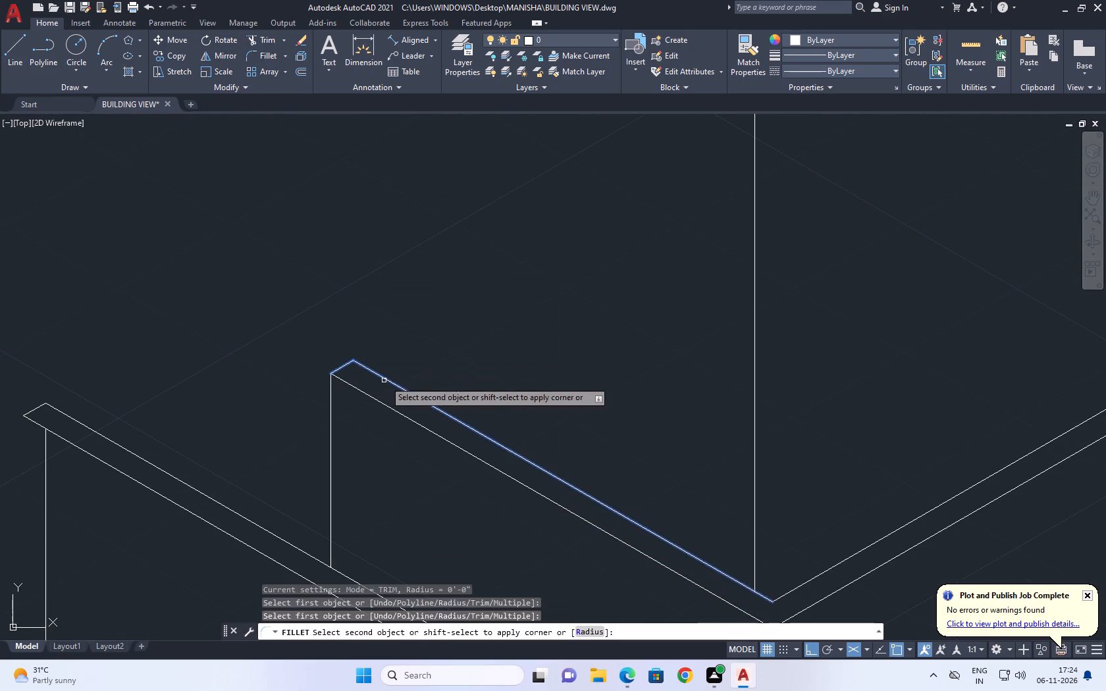
{"action": "left_click", "coordinate": [388, 381]}
Fillet the outer and inner parapet line pairs into closed corners at the far end of the same balcony.
{"action": "scroll", "coordinate": [359, 406], "scroll_direction": "down", "scroll_amount": 3}
{"action": "middle_click_drag", "start_coordinate": [566, 370], "coordinate": [462, 443]}
{"action": "right_click", "coordinate": [463, 420]}
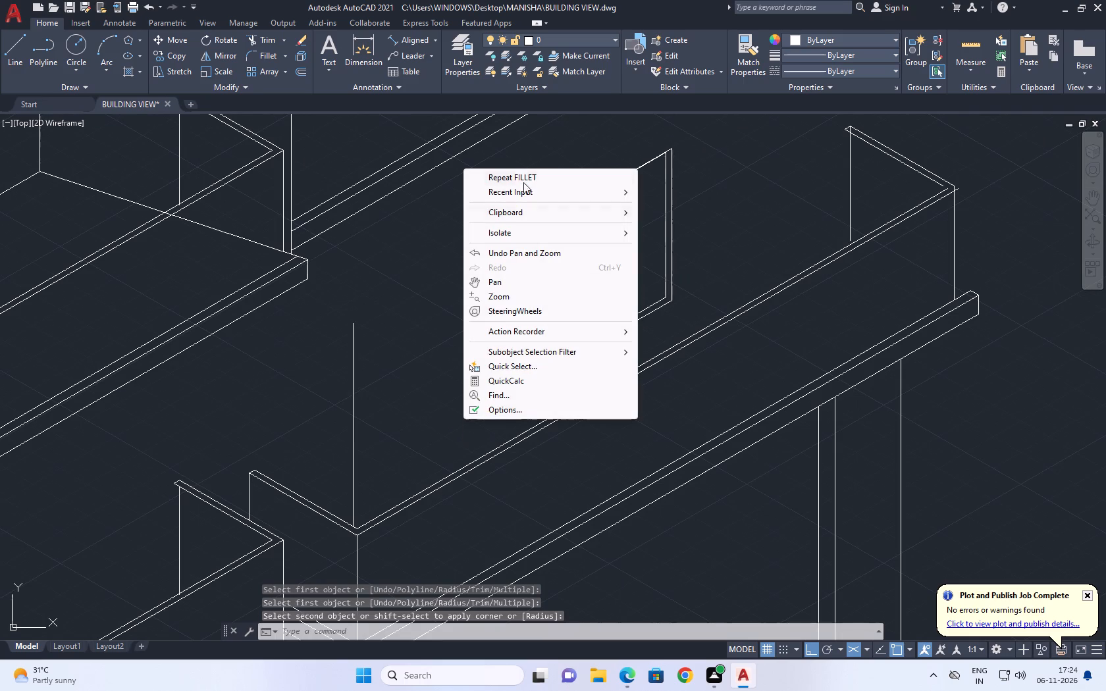
{"action": "left_click", "coordinate": [521, 177]}
{"action": "middle_click_drag", "start_coordinate": [753, 340], "coordinate": [575, 499]}
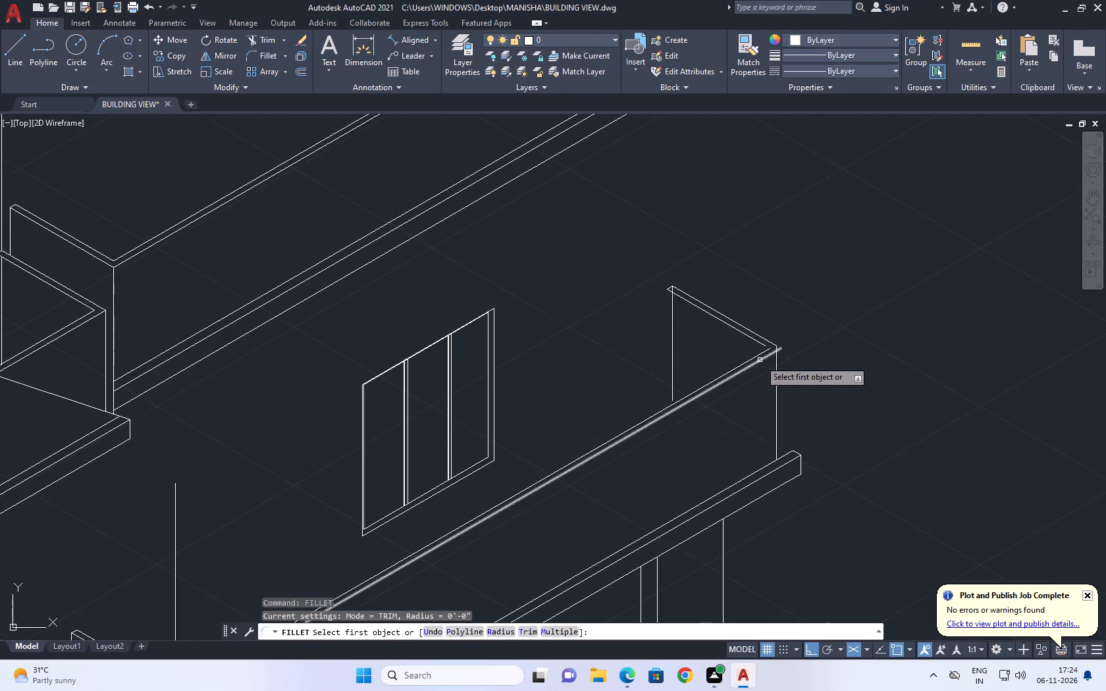
{"action": "scroll", "coordinate": [764, 363], "scroll_direction": "up", "scroll_amount": 2}
{"action": "left_click", "coordinate": [780, 337]}
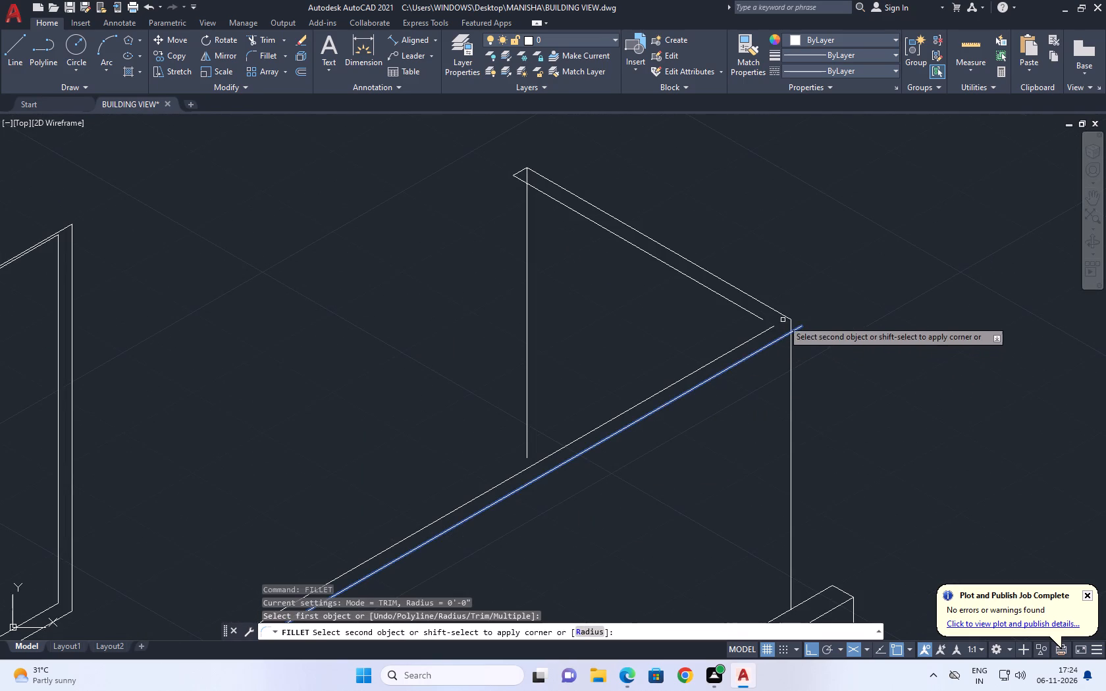
{"action": "left_click", "coordinate": [782, 317]}
{"action": "scroll", "coordinate": [814, 331], "scroll_direction": "down", "scroll_amount": 1}
{"action": "middle_click_drag", "start_coordinate": [830, 323], "coordinate": [820, 384]}
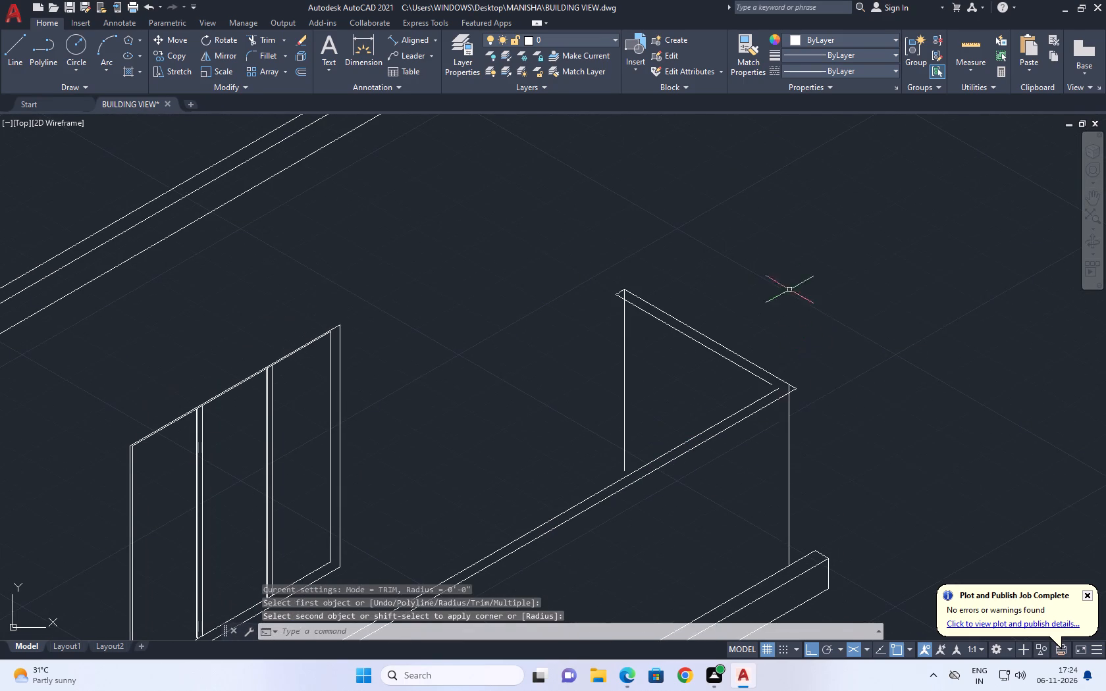
{"action": "right_click", "coordinate": [780, 267]}
{"action": "left_click", "coordinate": [831, 278]}
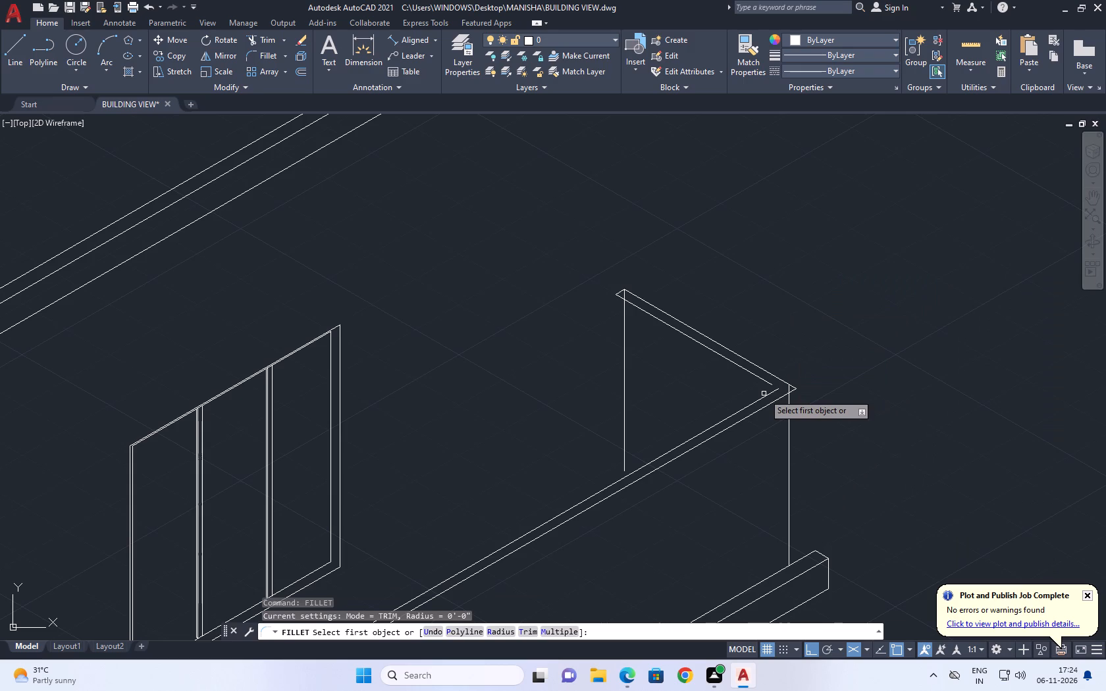
{"action": "left_click", "coordinate": [767, 395]}
{"action": "left_click", "coordinate": [765, 379]}
{"action": "scroll", "coordinate": [753, 369], "scroll_direction": "down", "scroll_amount": 1}
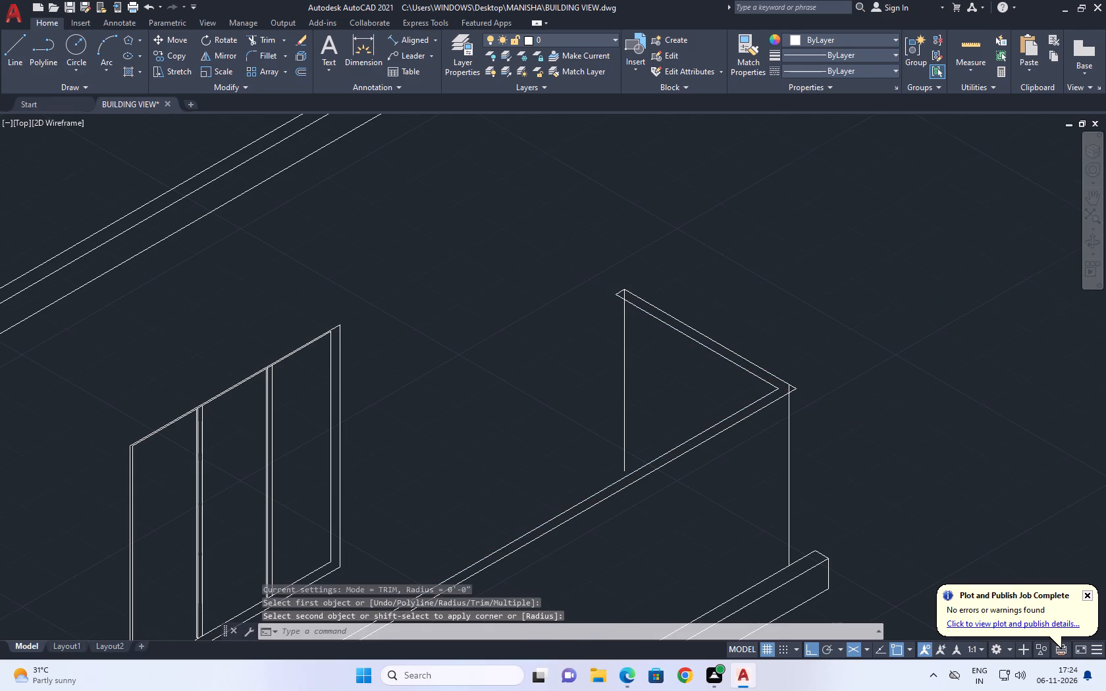
Move the vertical line at the parapet's far end from its top endpoint to the parapet's outer corner.
{"action": "left_click", "coordinate": [781, 424]}
{"action": "left_click", "coordinate": [764, 436]}
{"action": "middle_click_drag", "start_coordinate": [808, 424], "coordinate": [781, 440]}
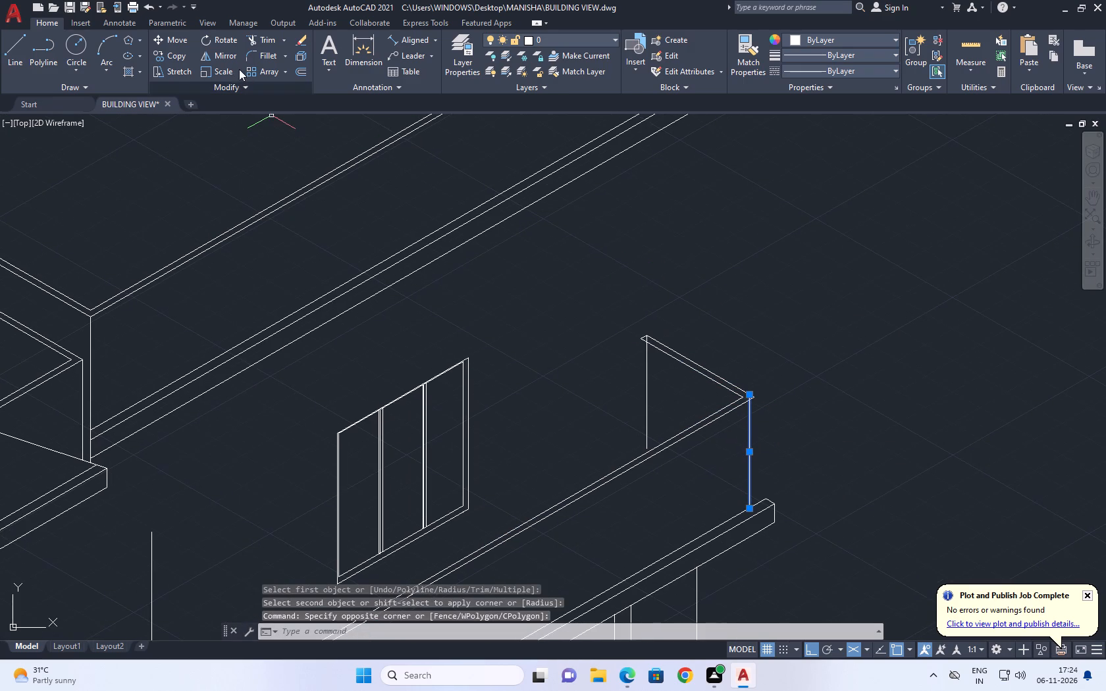
{"action": "left_click", "coordinate": [176, 43]}
{"action": "scroll", "coordinate": [731, 385], "scroll_direction": "up", "scroll_amount": 3}
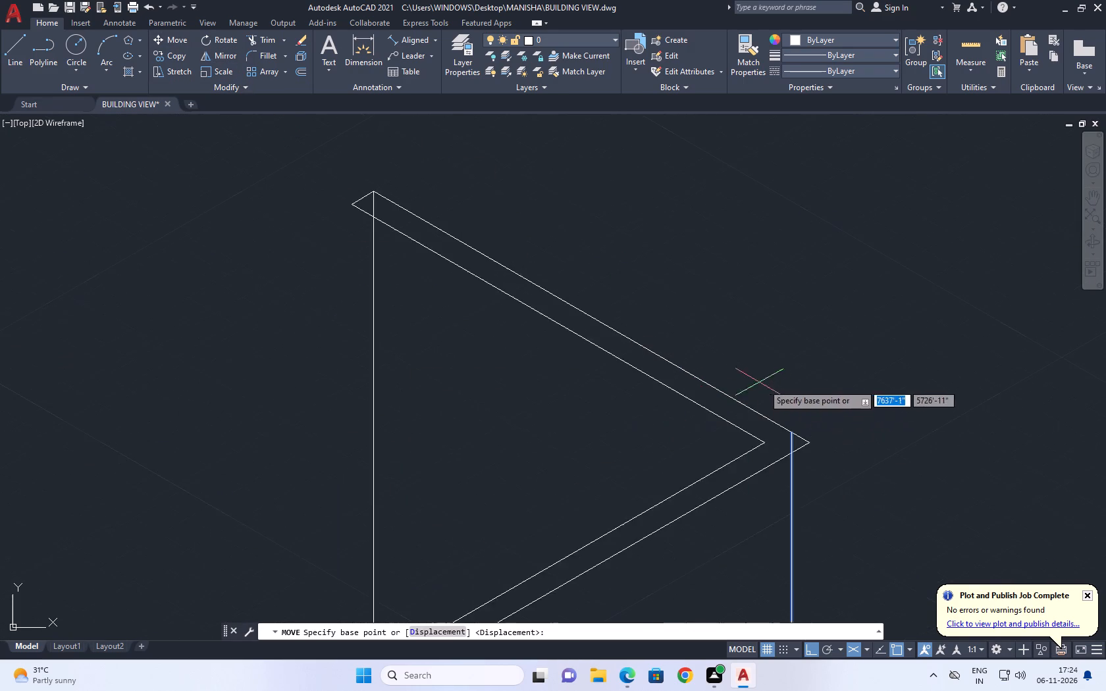
{"action": "scroll", "coordinate": [764, 385], "scroll_direction": "up", "scroll_amount": 2}
{"action": "left_click", "coordinate": [820, 466]}
{"action": "left_click", "coordinate": [862, 494]}
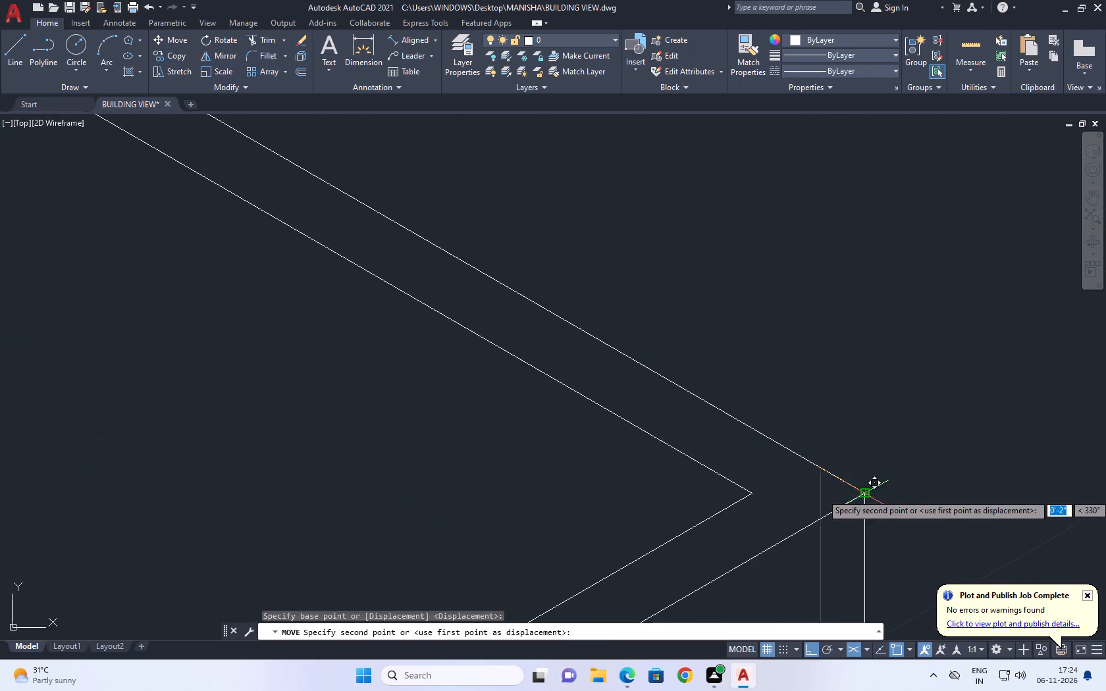
Trim the part of that vertical line extending below the top edge of the slab band.
{"action": "scroll", "coordinate": [809, 426], "scroll_direction": "down", "scroll_amount": 6}
{"action": "middle_click_drag", "start_coordinate": [884, 480], "coordinate": [791, 417]}
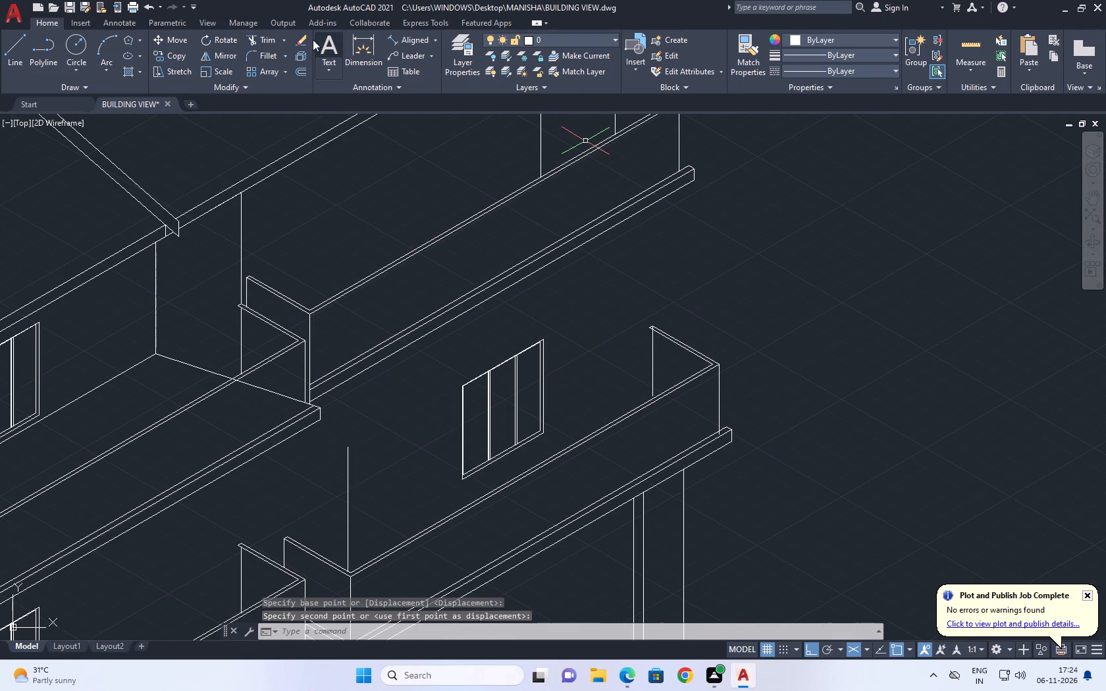
{"action": "left_click", "coordinate": [266, 40]}
{"action": "scroll", "coordinate": [710, 430], "scroll_direction": "up", "scroll_amount": 5}
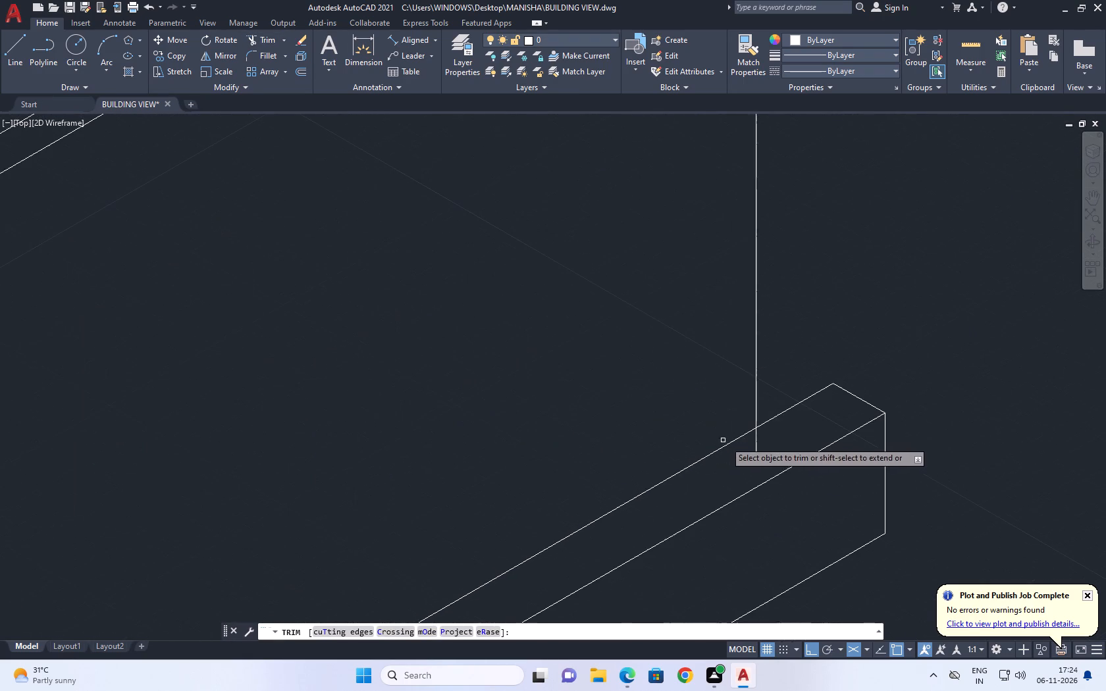
{"action": "left_click", "coordinate": [771, 440]}
{"action": "left_click_drag", "start_coordinate": [738, 464], "coordinate": [738, 470]}
{"action": "right_click", "coordinate": [664, 386]}
{"action": "left_click", "coordinate": [698, 406]}
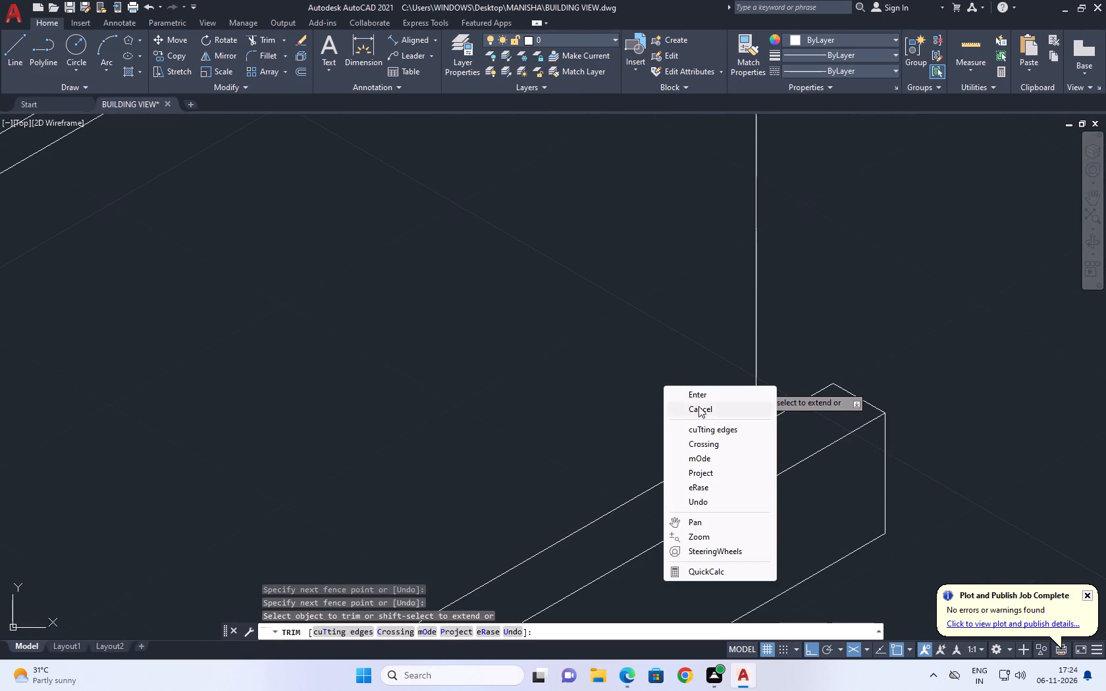
Move the tall vertical wall line at the balcony's near corner from its lower endpoint to the parapet's inner corner.
{"action": "scroll", "coordinate": [726, 398], "scroll_direction": "down", "scroll_amount": 4}
{"action": "middle_click_drag", "start_coordinate": [547, 442], "coordinate": [651, 255]}
{"action": "scroll", "coordinate": [550, 439], "scroll_direction": "down", "scroll_amount": 1}
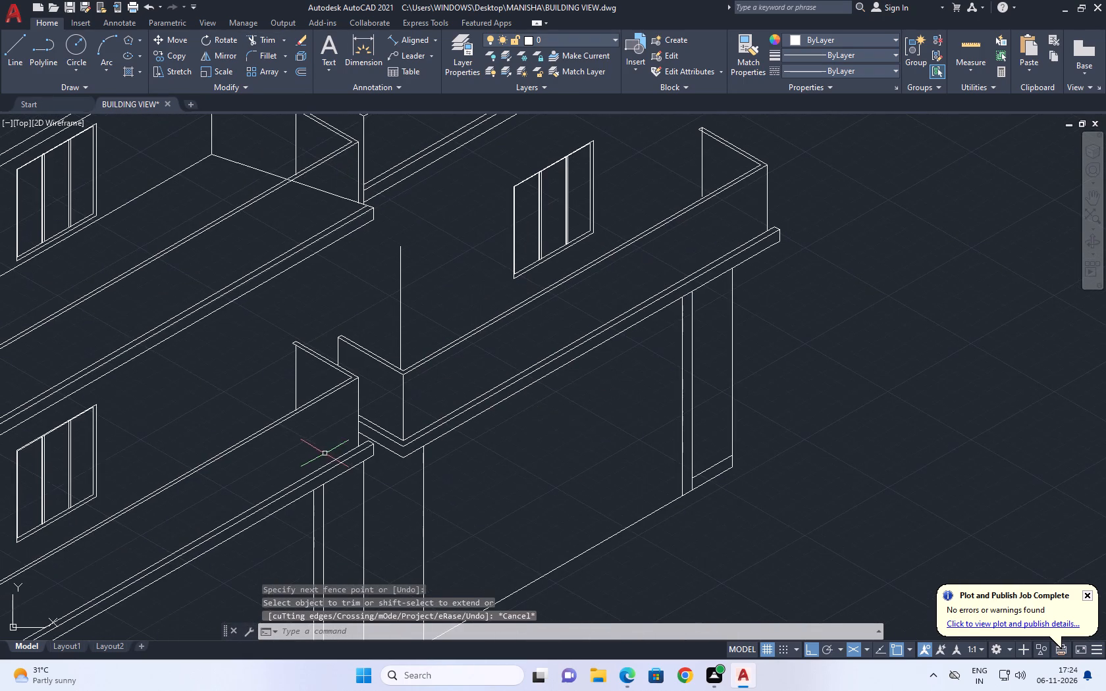
{"action": "middle_click_drag", "start_coordinate": [411, 417], "coordinate": [453, 430]}
{"action": "scroll", "coordinate": [452, 336], "scroll_direction": "up", "scroll_amount": 2}
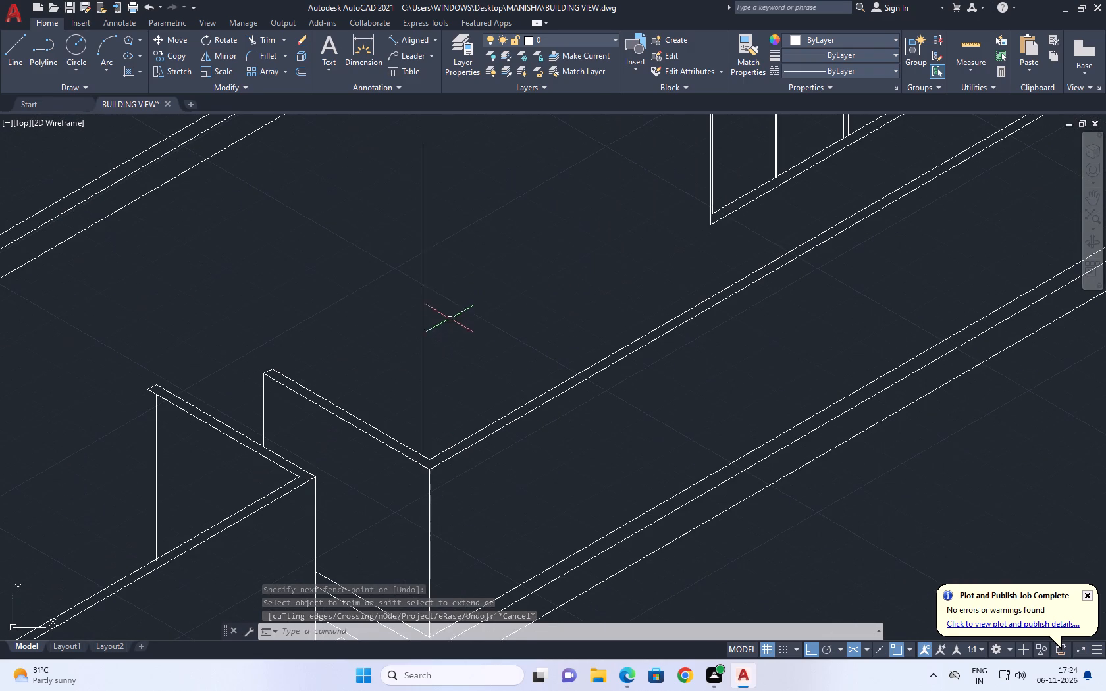
{"action": "left_click_drag", "start_coordinate": [450, 315], "coordinate": [451, 305]}
{"action": "left_click", "coordinate": [381, 271]}
{"action": "left_click", "coordinate": [178, 34]}
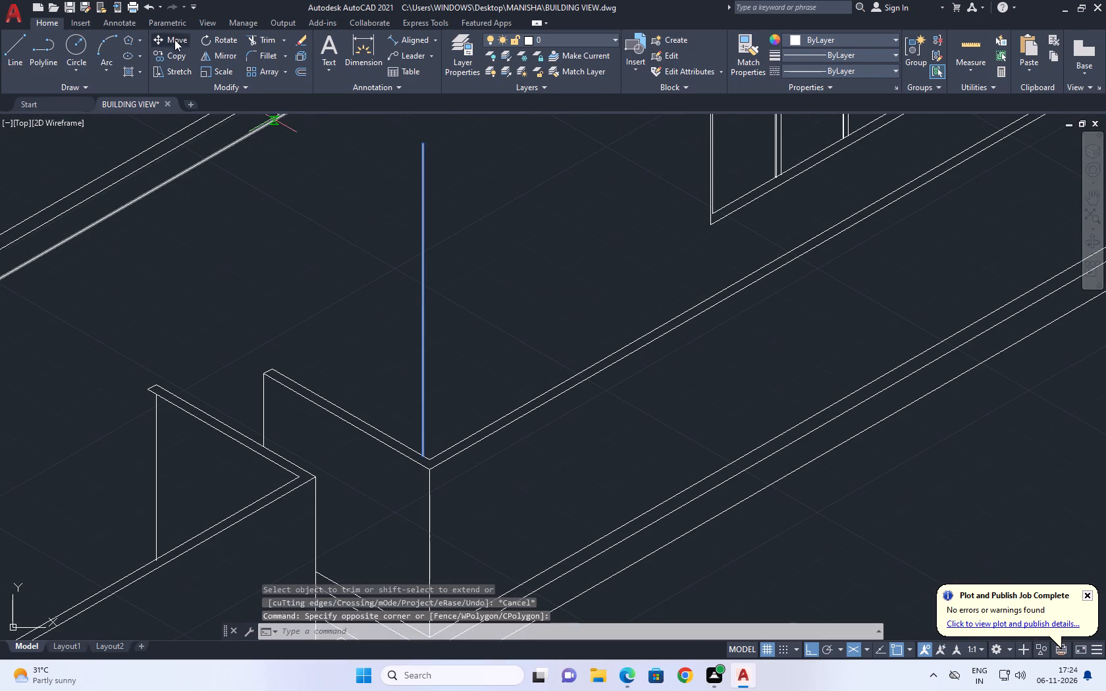
{"action": "scroll", "coordinate": [434, 469], "scroll_direction": "up", "scroll_amount": 2}
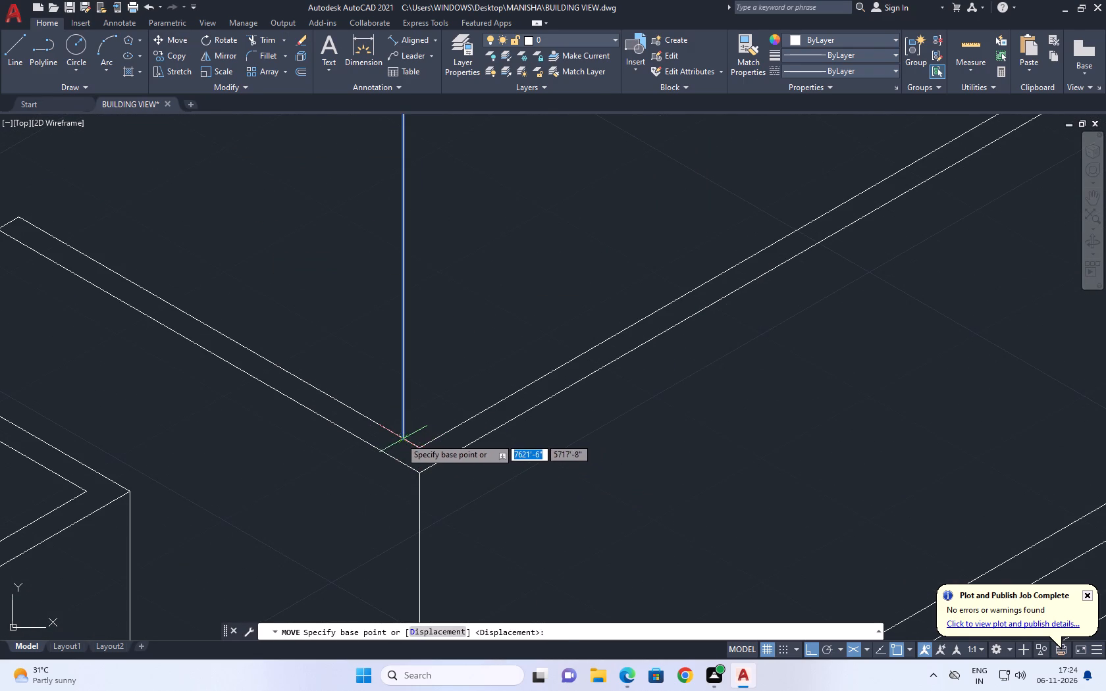
{"action": "left_click", "coordinate": [400, 438]}
{"action": "left_click", "coordinate": [417, 446]}
Move the upper balcony's parapet and slab lines about 2'-1" along 330°, aligning their near corner with the vertical wall line below.
{"action": "scroll", "coordinate": [463, 438], "scroll_direction": "down", "scroll_amount": 4}
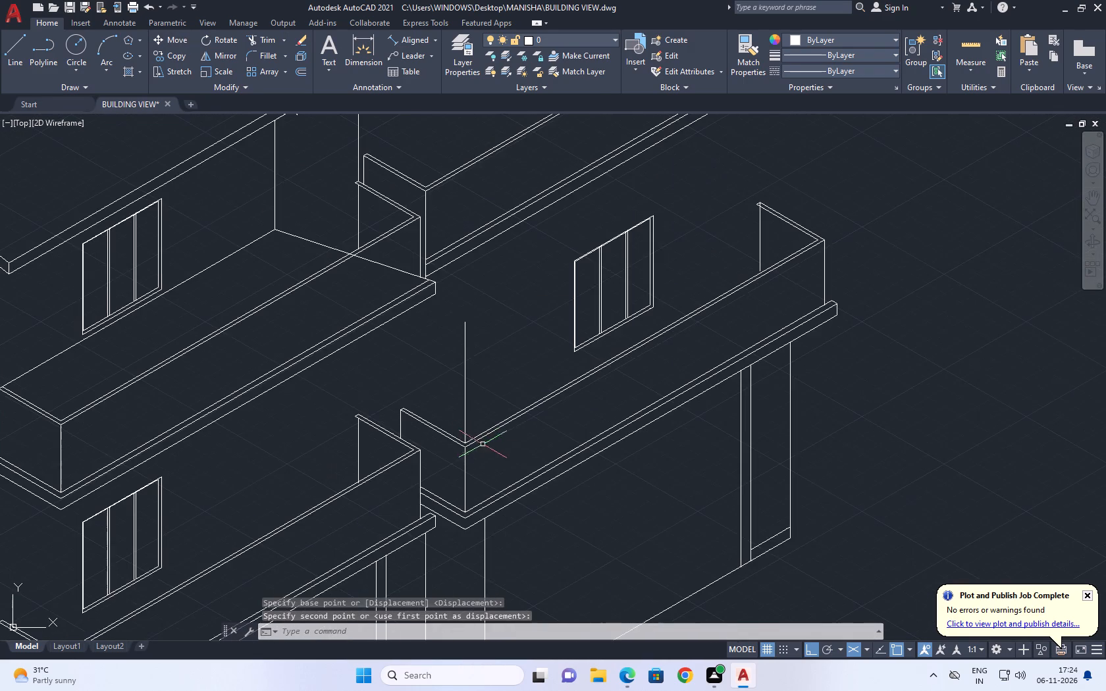
{"action": "middle_click_drag", "start_coordinate": [510, 438], "coordinate": [522, 474]}
{"action": "middle_click_drag", "start_coordinate": [659, 372], "coordinate": [655, 436]}
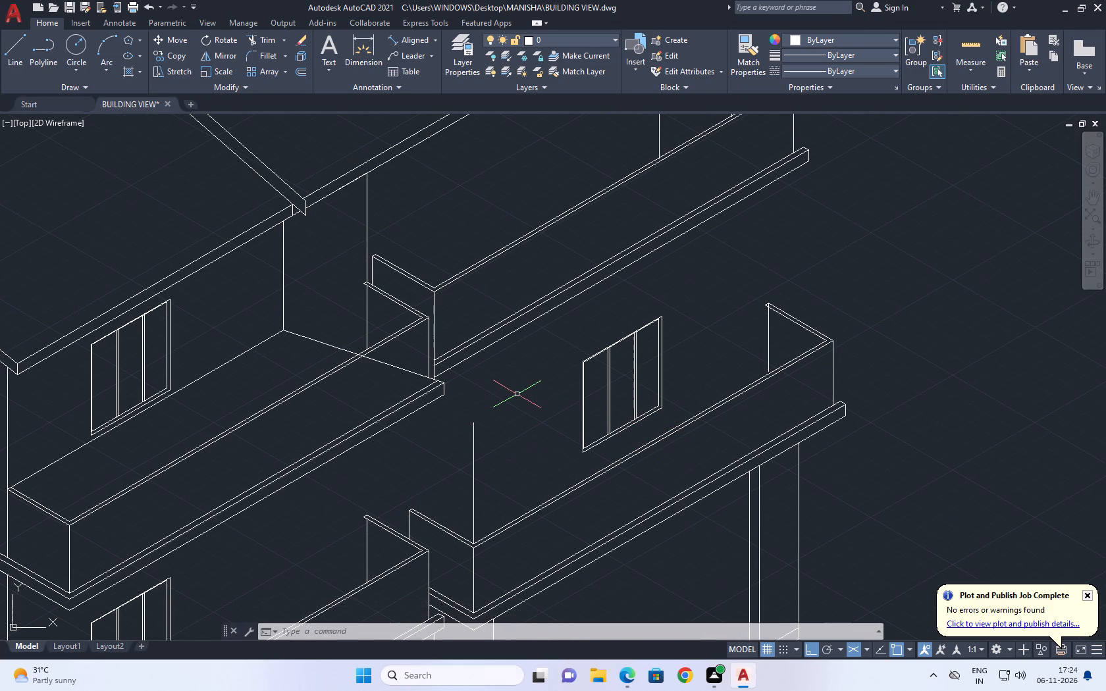
{"action": "middle_click_drag", "start_coordinate": [376, 413], "coordinate": [422, 443]}
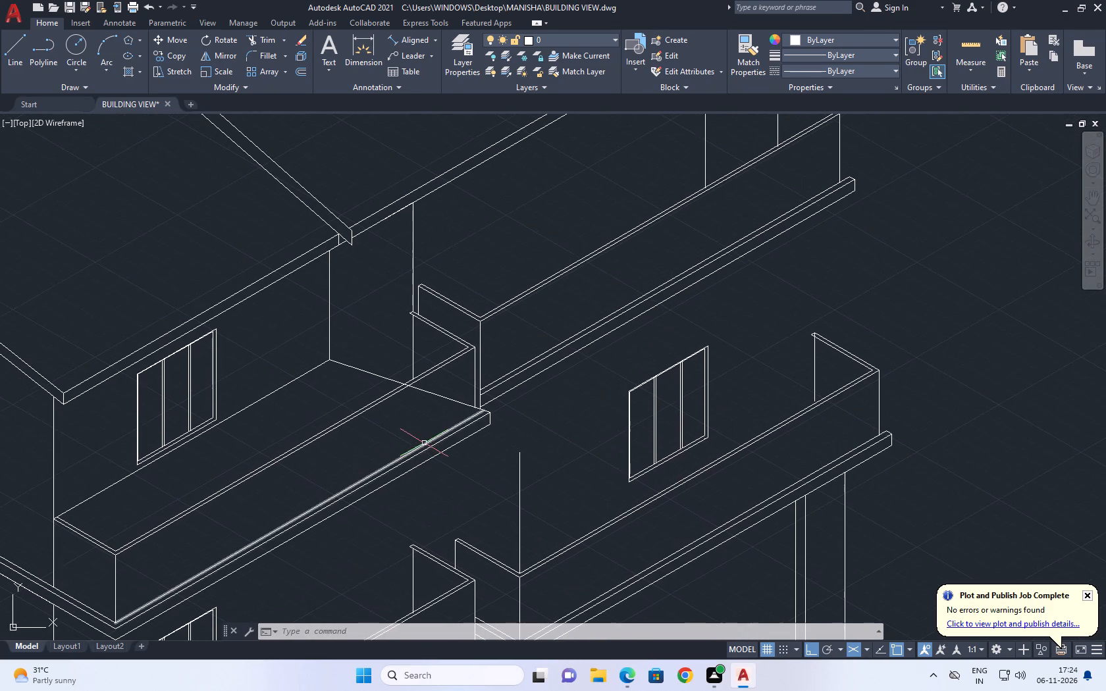
{"action": "scroll", "coordinate": [555, 444], "scroll_direction": "down", "scroll_amount": 1}
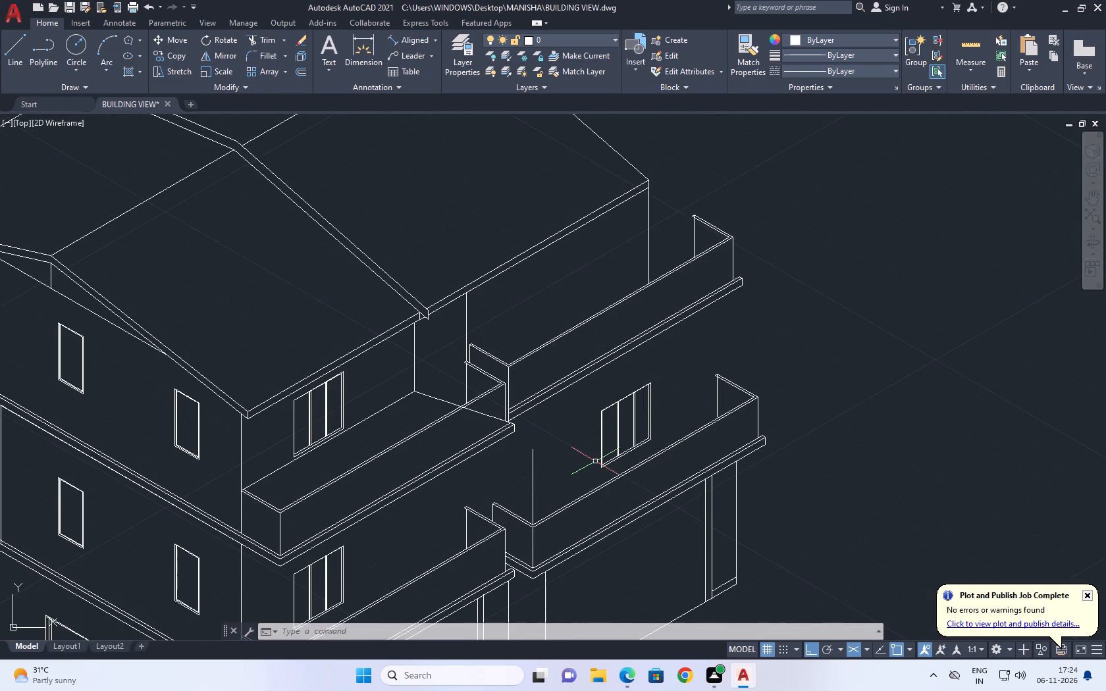
{"action": "middle_click_drag", "start_coordinate": [541, 510], "coordinate": [546, 370]}
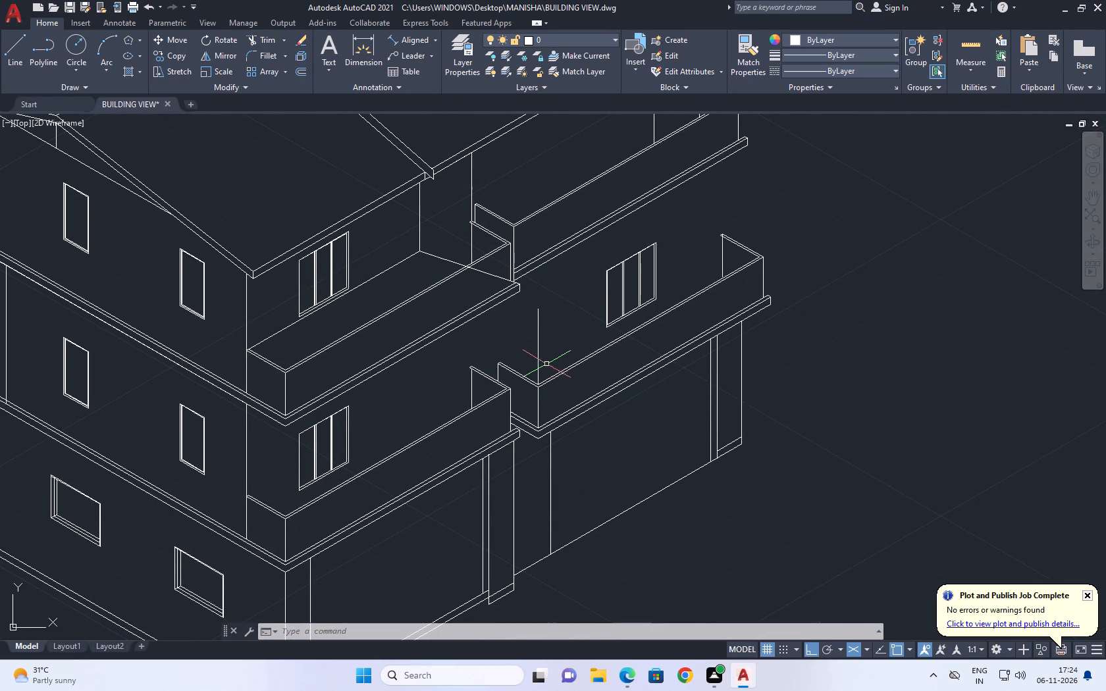
{"action": "middle_click_drag", "start_coordinate": [571, 319], "coordinate": [498, 508]}
{"action": "left_click_drag", "start_coordinate": [508, 473], "coordinate": [498, 449]}
{"action": "left_click", "coordinate": [485, 368]}
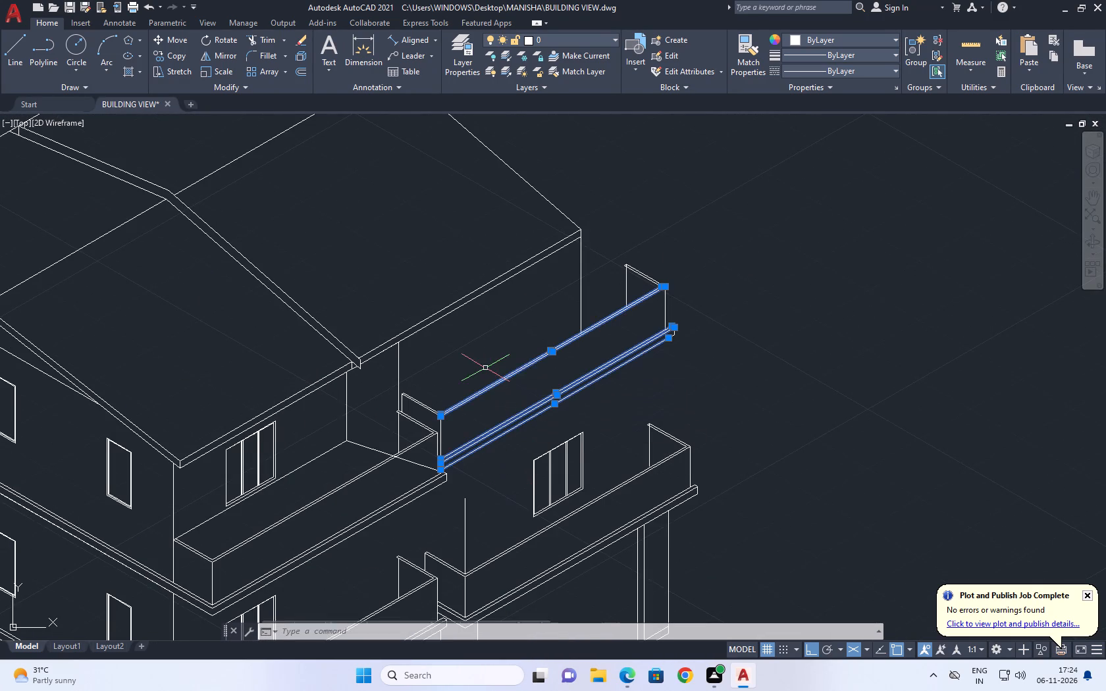
{"action": "middle_click_drag", "start_coordinate": [526, 380], "coordinate": [460, 445]}
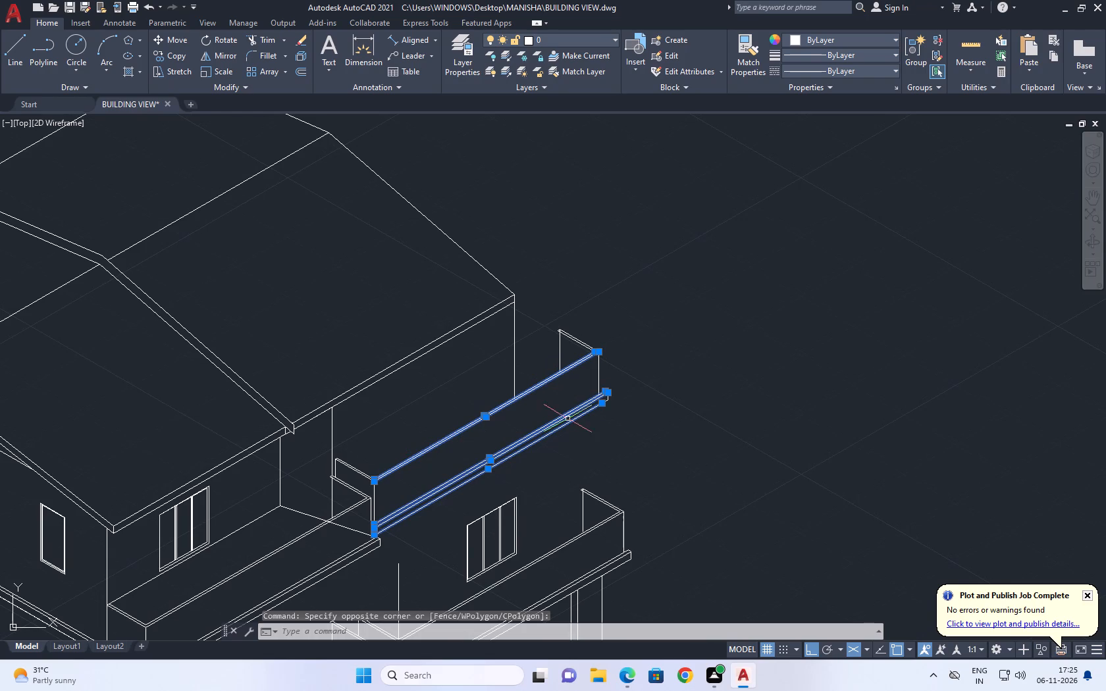
{"action": "left_click_drag", "start_coordinate": [624, 430], "coordinate": [600, 384]}
{"action": "left_click", "coordinate": [555, 295]}
{"action": "scroll", "coordinate": [367, 508], "scroll_direction": "up", "scroll_amount": 2}
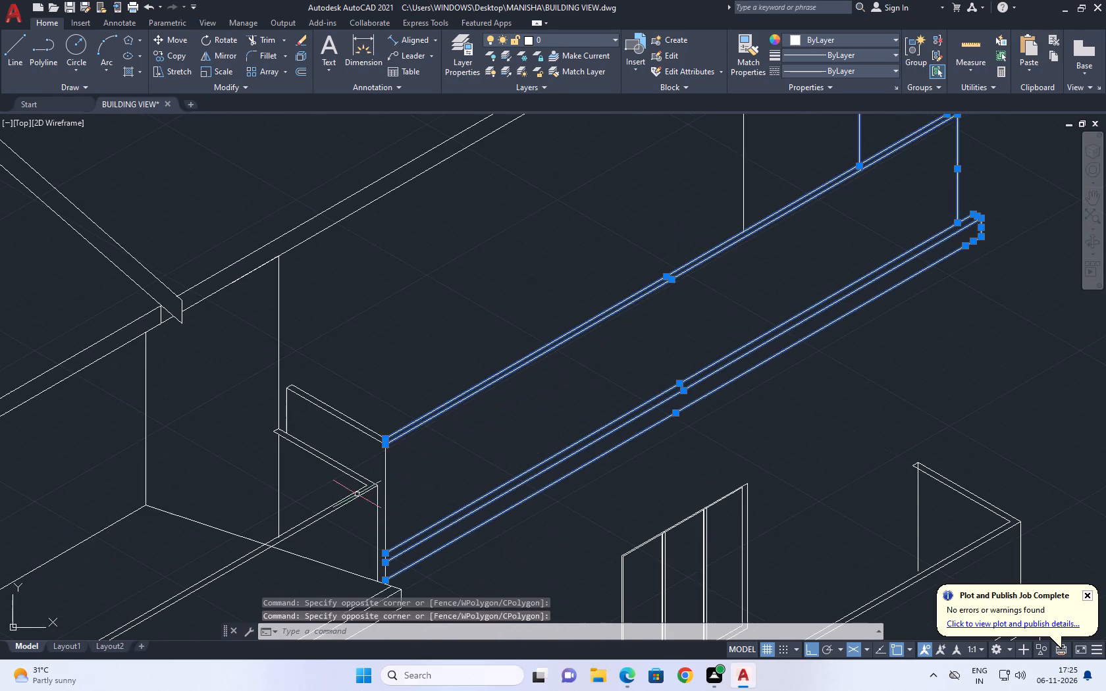
{"action": "left_click", "coordinate": [365, 388]}
{"action": "left_click", "coordinate": [317, 422]}
{"action": "left_click", "coordinate": [285, 359]}
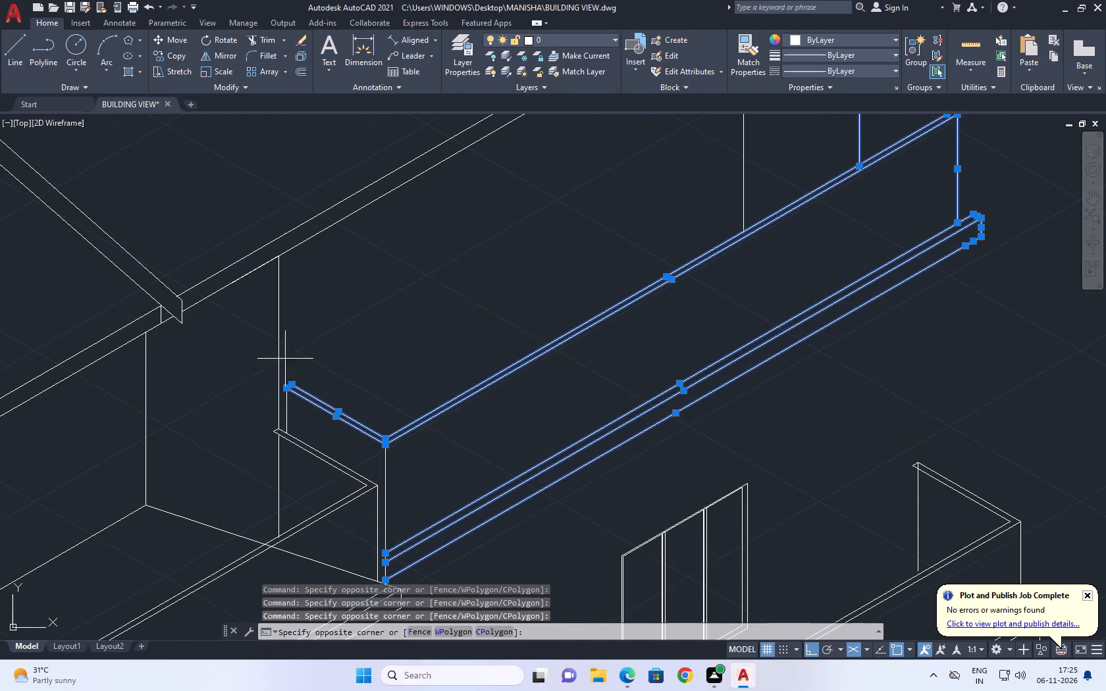
{"action": "left_click", "coordinate": [316, 451]}
{"action": "scroll", "coordinate": [280, 385], "scroll_direction": "up", "scroll_amount": 3}
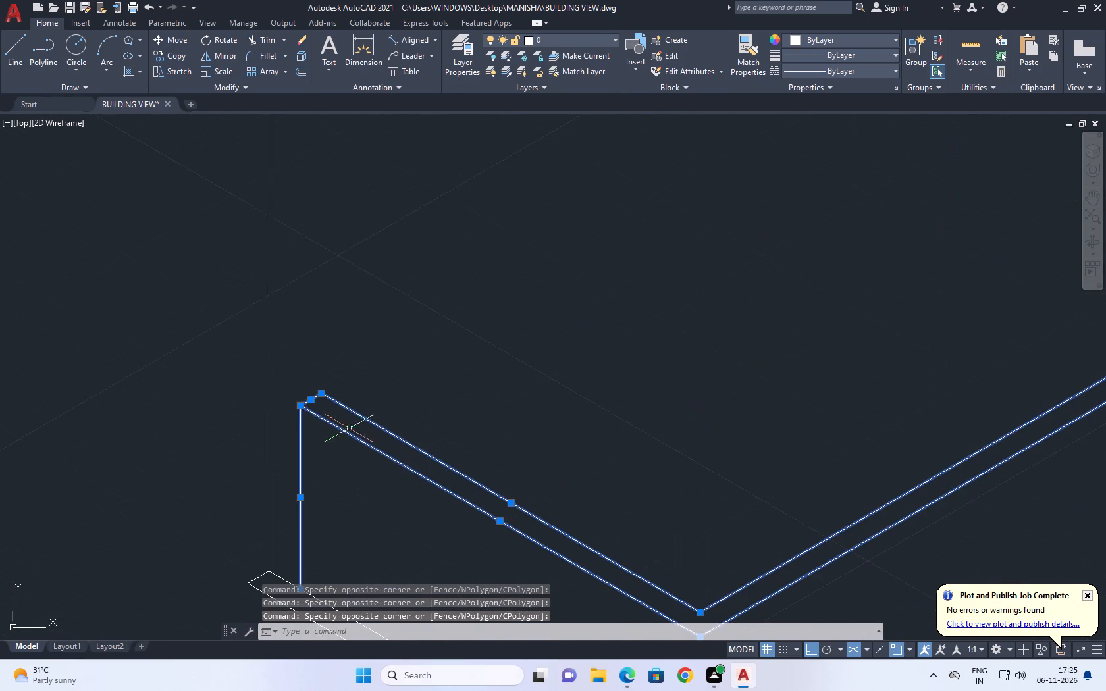
{"action": "scroll", "coordinate": [409, 426], "scroll_direction": "down", "scroll_amount": 3}
{"action": "middle_click_drag", "start_coordinate": [477, 553], "coordinate": [421, 397]}
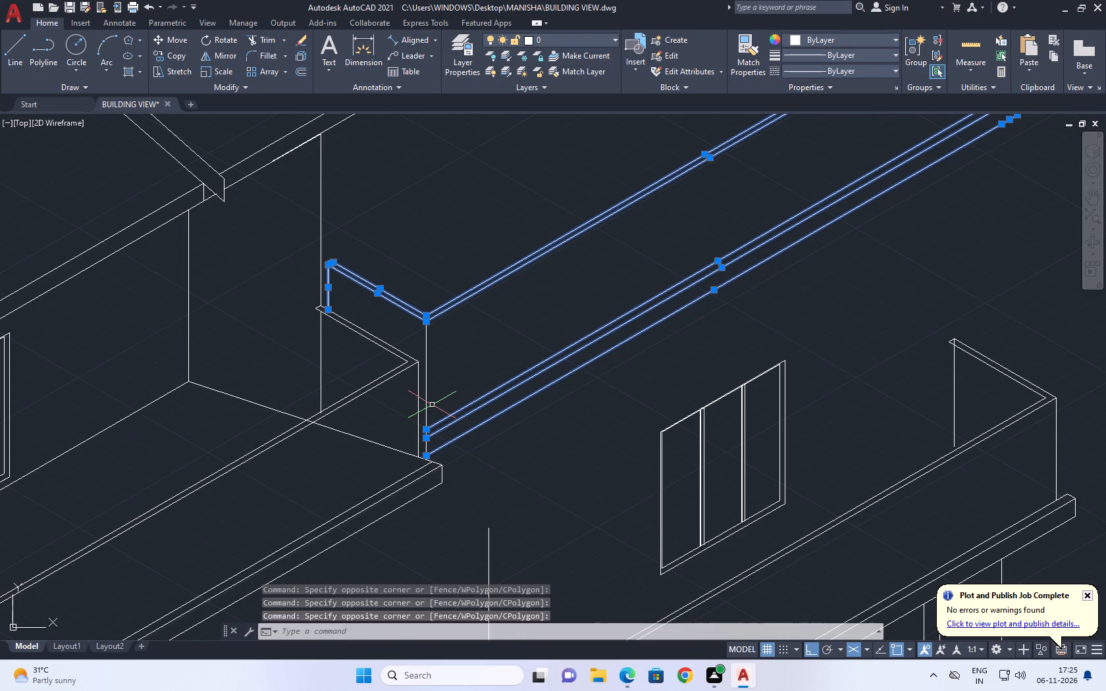
{"action": "left_click", "coordinate": [426, 388]}
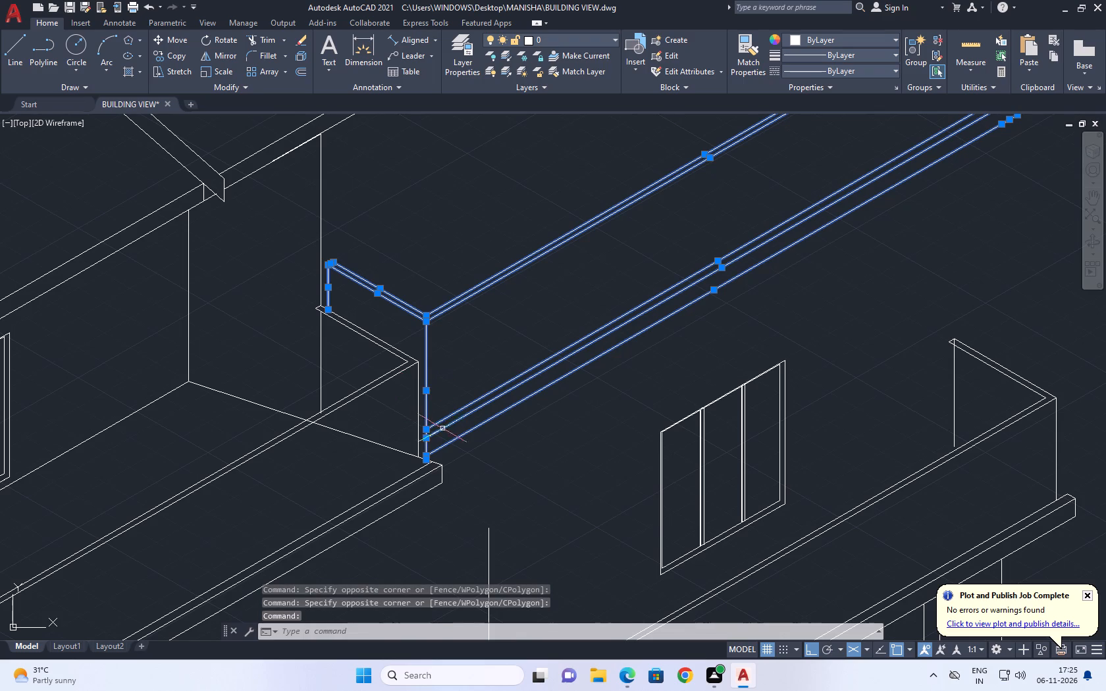
{"action": "scroll", "coordinate": [450, 428], "scroll_direction": "down", "scroll_amount": 2}
{"action": "scroll", "coordinate": [589, 265], "scroll_direction": "up", "scroll_amount": 3}
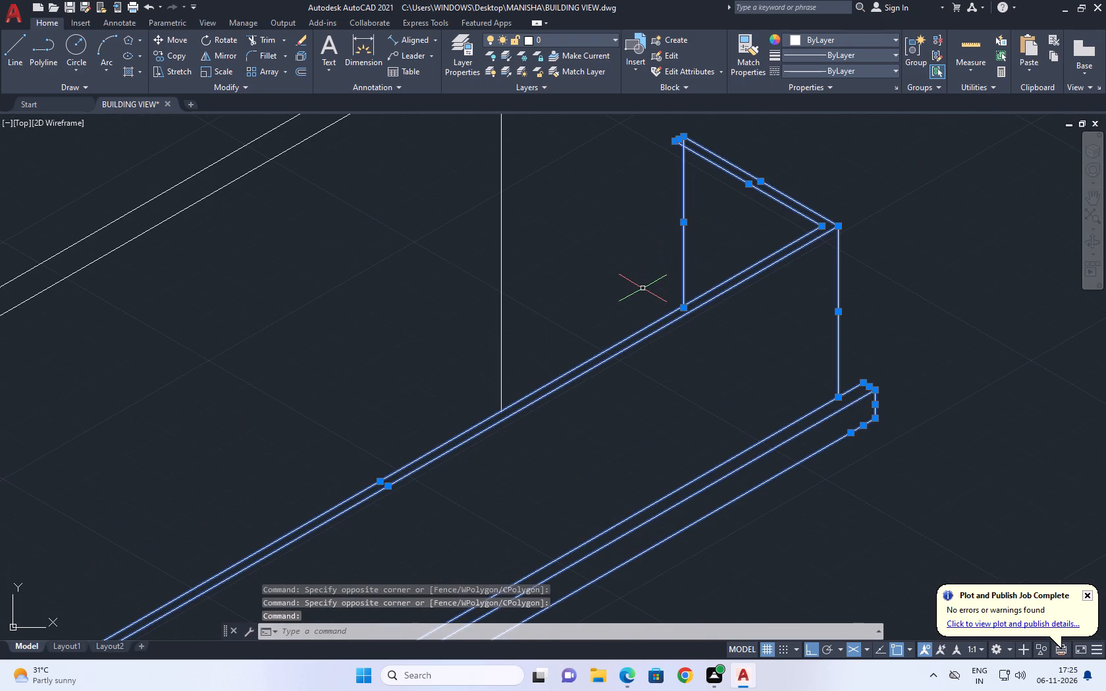
{"action": "scroll", "coordinate": [643, 288], "scroll_direction": "down", "scroll_amount": 1}
{"action": "scroll", "coordinate": [668, 151], "scroll_direction": "up", "scroll_amount": 2}
{"action": "scroll", "coordinate": [675, 136], "scroll_direction": "down", "scroll_amount": 8}
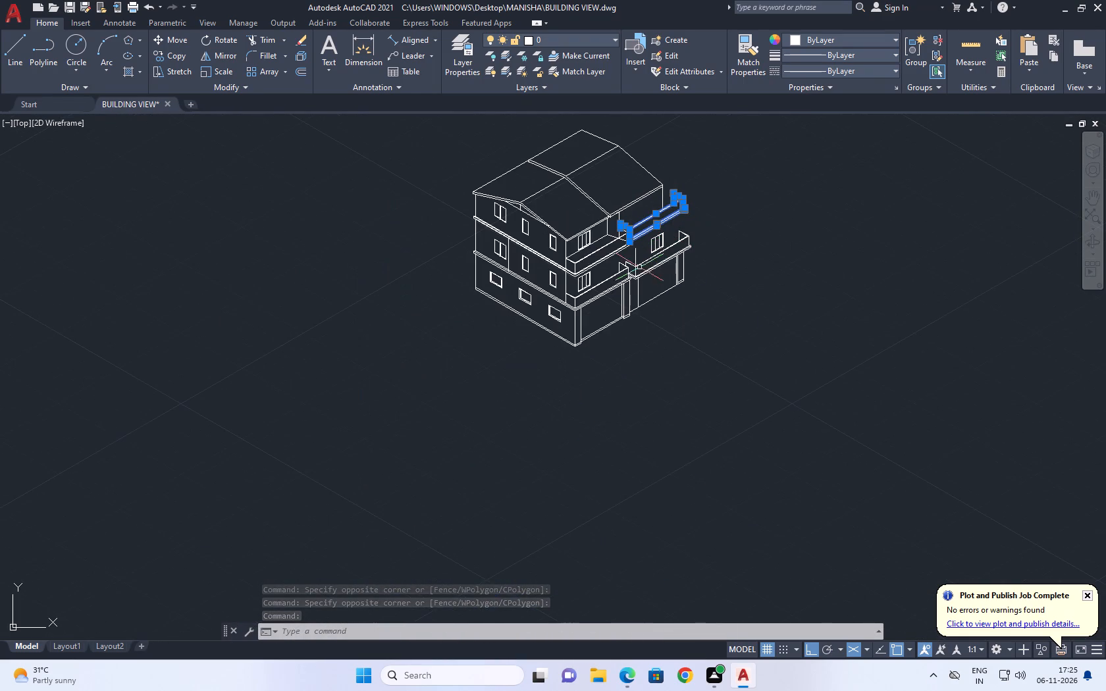
{"action": "left_click", "coordinate": [180, 43]}
{"action": "scroll", "coordinate": [647, 226], "scroll_direction": "up", "scroll_amount": 4}
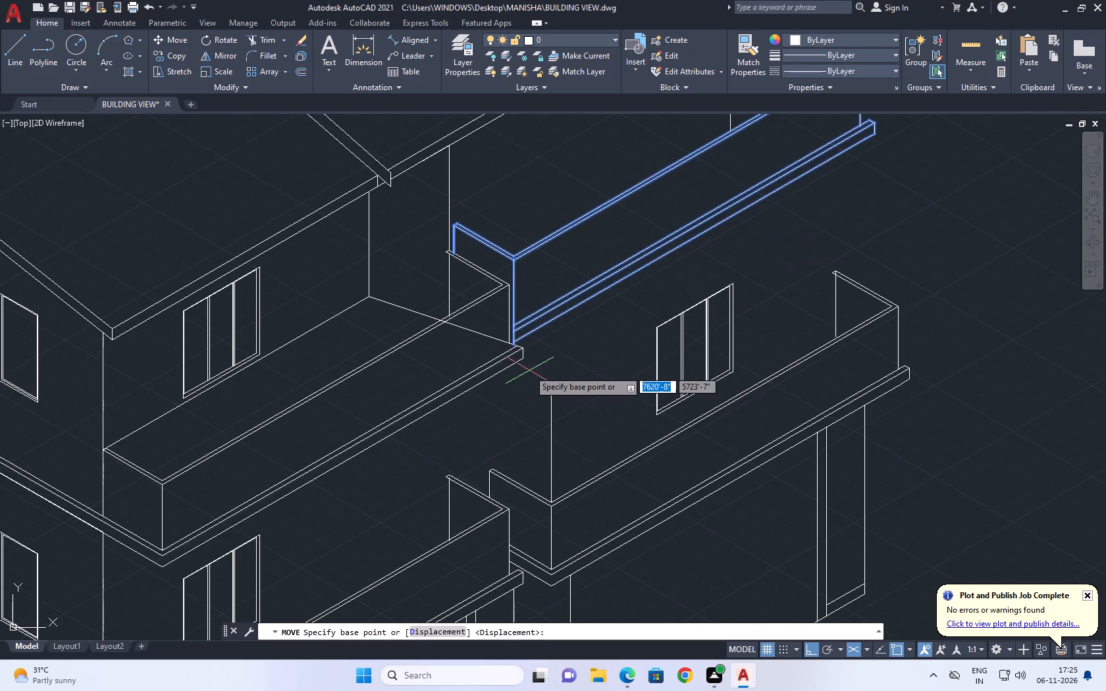
{"action": "scroll", "coordinate": [517, 355], "scroll_direction": "up", "scroll_amount": 3}
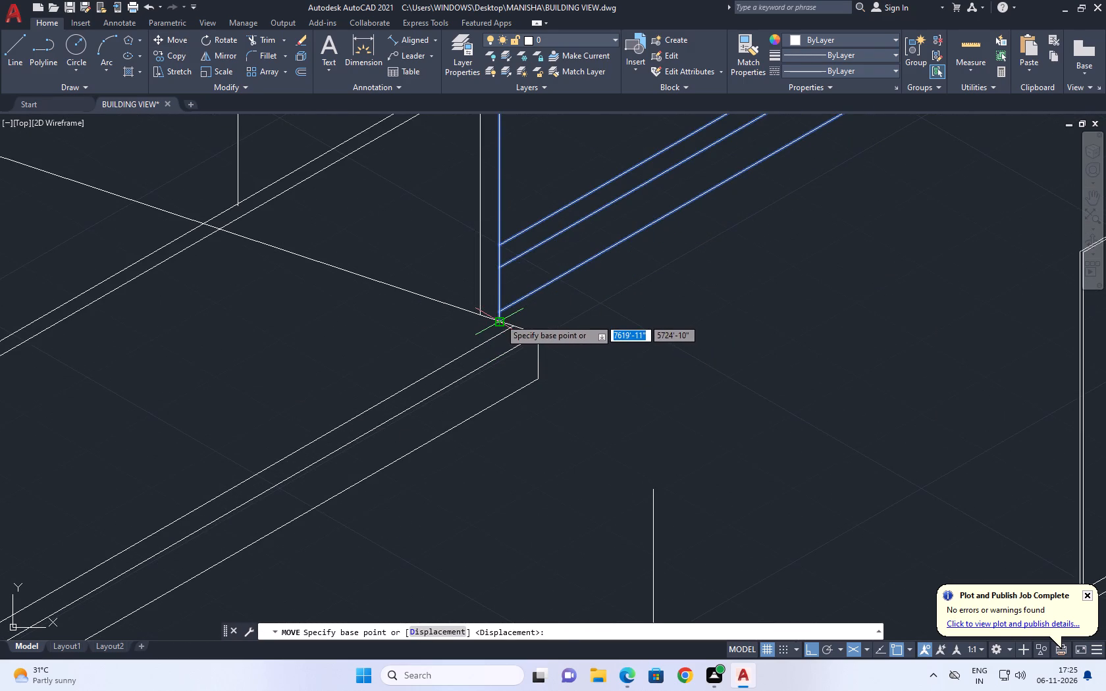
{"action": "left_click", "coordinate": [500, 319]}
{"action": "scroll", "coordinate": [621, 307], "scroll_direction": "down", "scroll_amount": 3}
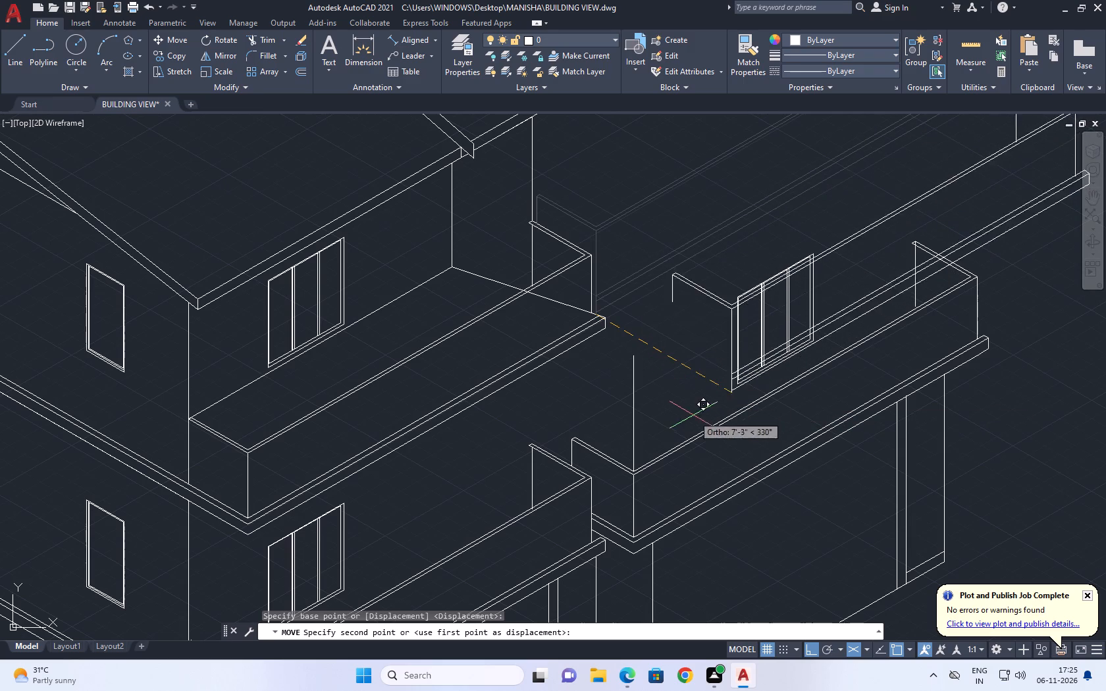
{"action": "scroll", "coordinate": [748, 406], "scroll_direction": "up", "scroll_amount": 4}
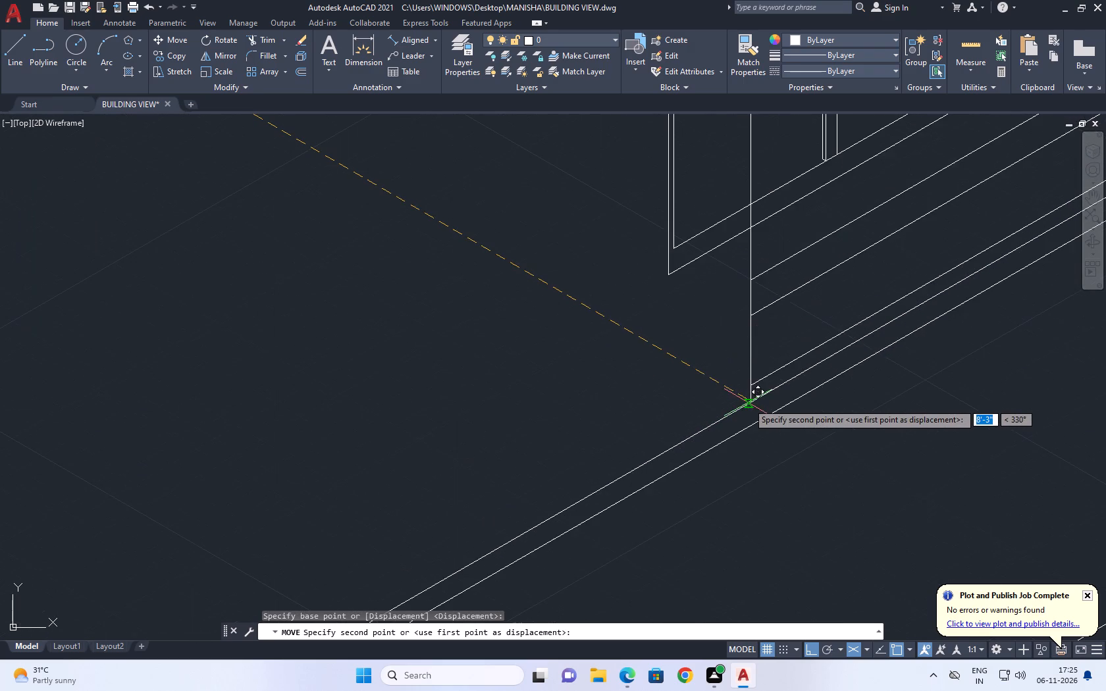
{"action": "scroll", "coordinate": [748, 400], "scroll_direction": "up", "scroll_amount": 1}
{"action": "scroll", "coordinate": [719, 392], "scroll_direction": "down", "scroll_amount": 5}
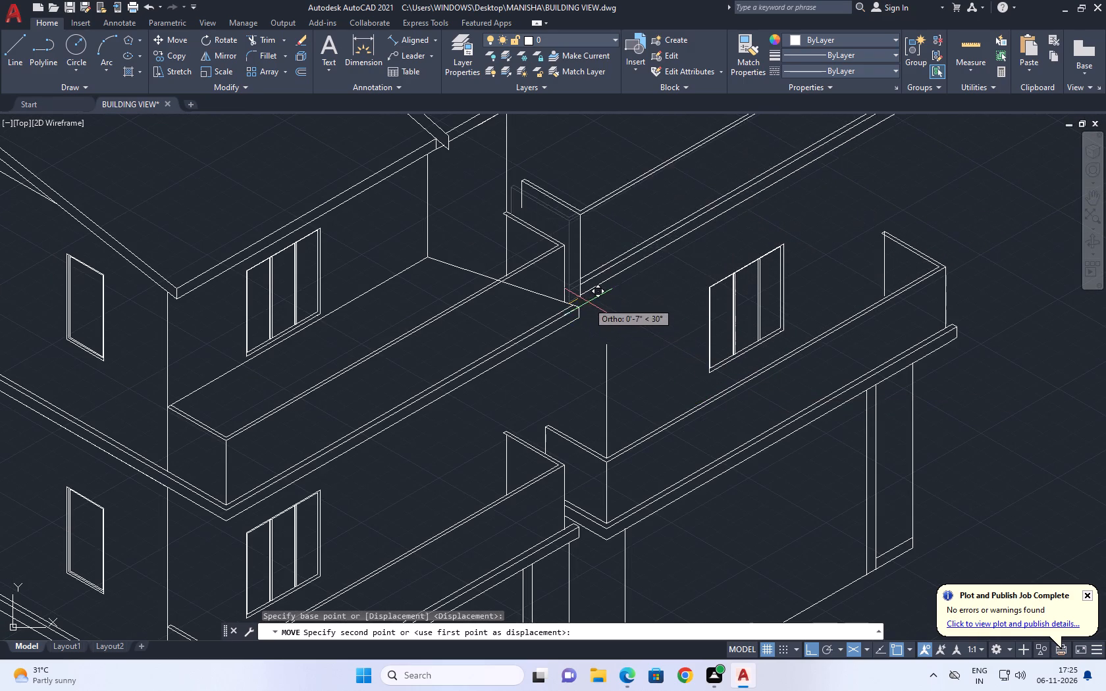
{"action": "scroll", "coordinate": [588, 302], "scroll_direction": "up", "scroll_amount": 1}
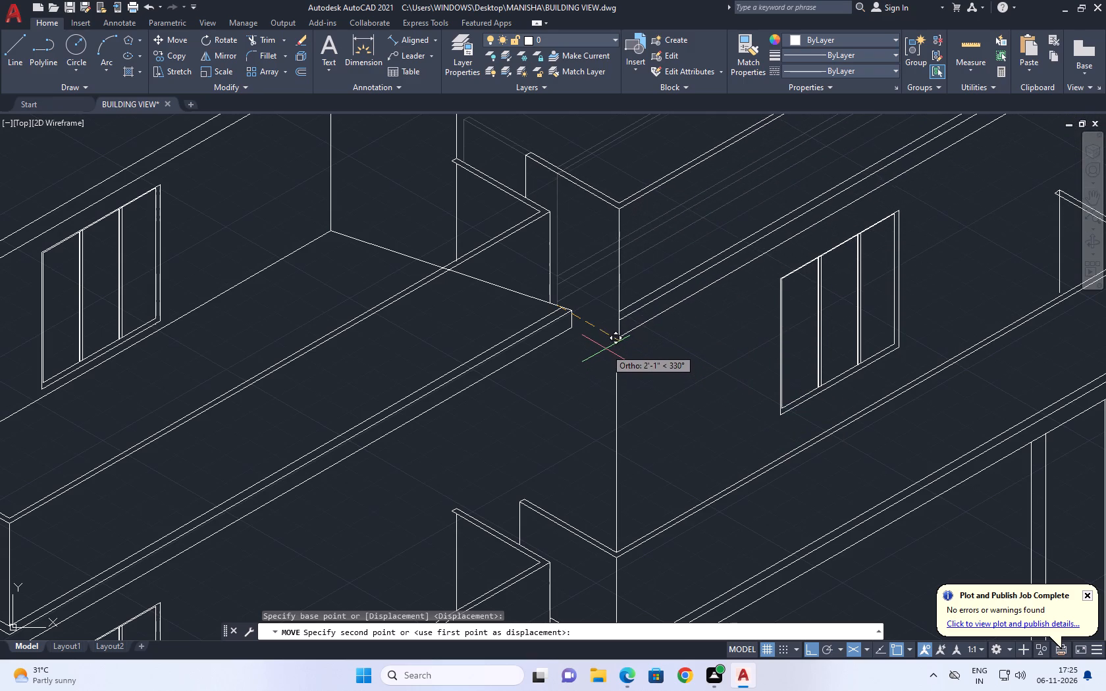
{"action": "scroll", "coordinate": [616, 342], "scroll_direction": "up", "scroll_amount": 1}
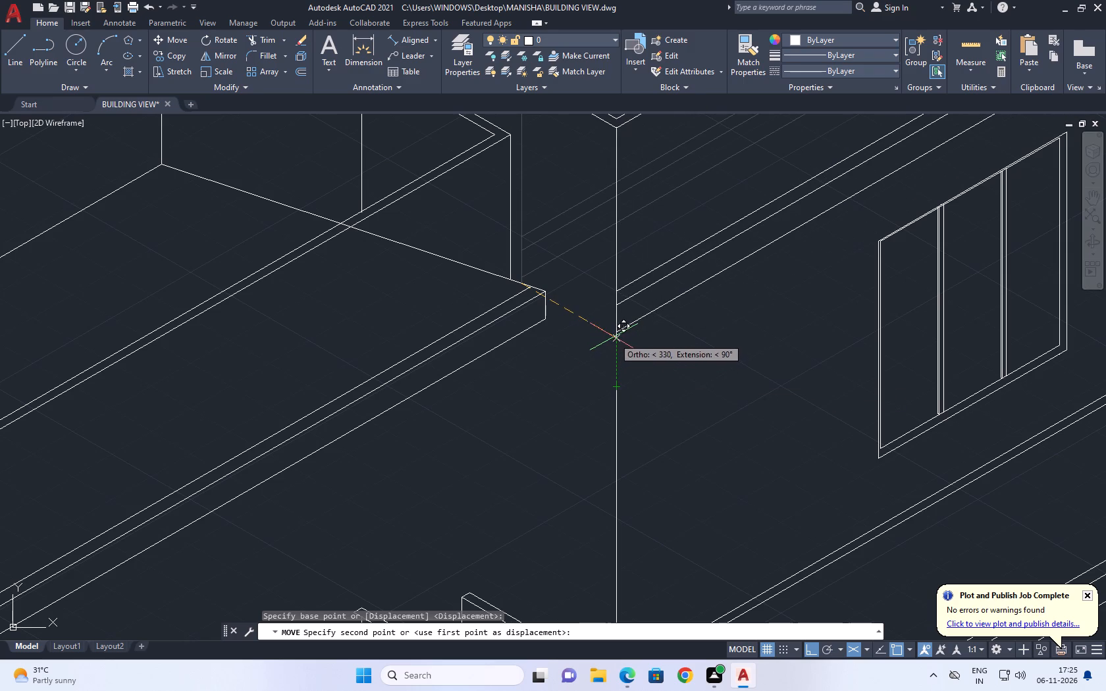
{"action": "left_click", "coordinate": [614, 337]}
Draw a line at 150° from the moved slab's bottom near corner back towards the adjoining balcony's vertical parapet line.
{"action": "scroll", "coordinate": [600, 377], "scroll_direction": "down", "scroll_amount": 2}
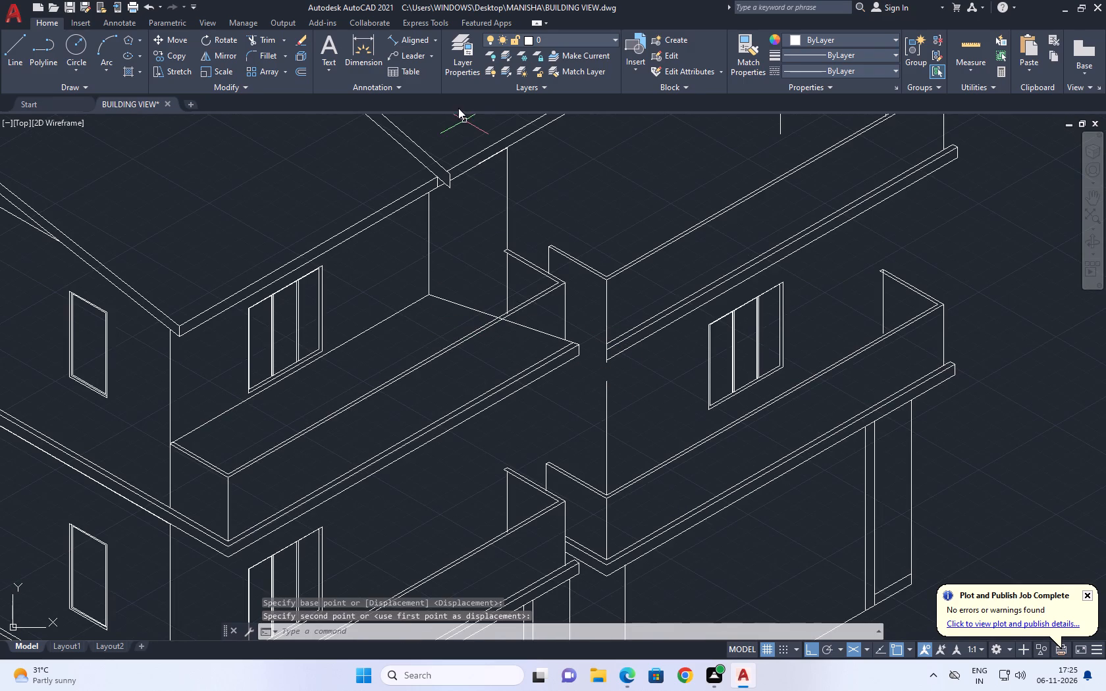
{"action": "left_click", "coordinate": [16, 43]}
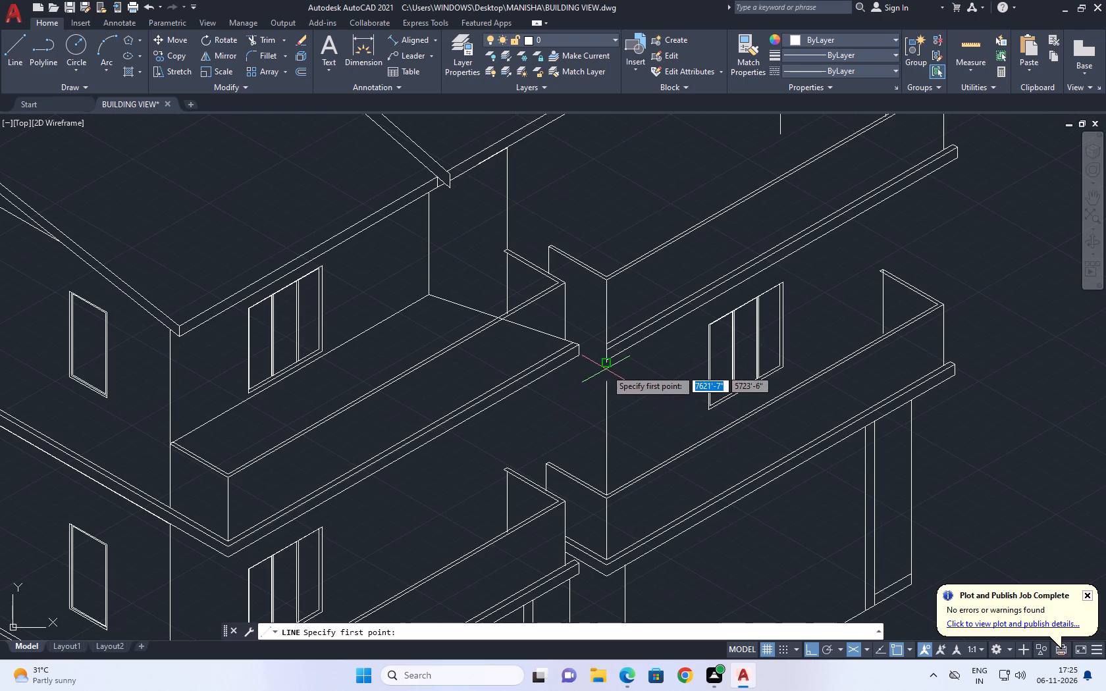
{"action": "scroll", "coordinate": [600, 369], "scroll_direction": "up", "scroll_amount": 3}
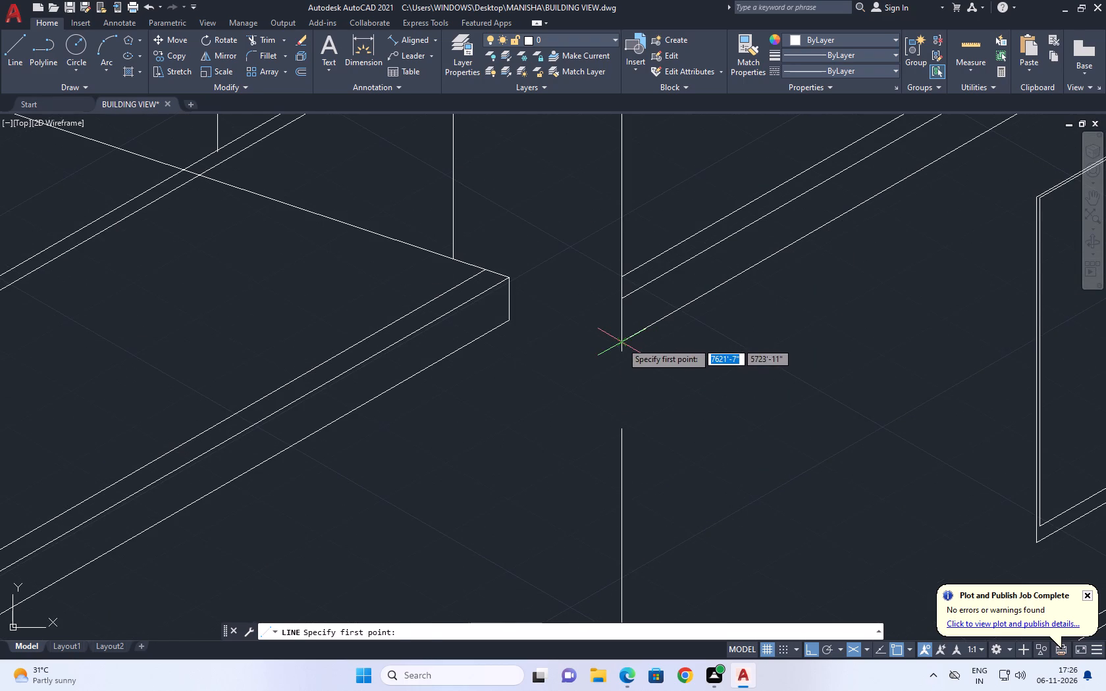
{"action": "left_click", "coordinate": [621, 342]}
{"action": "scroll", "coordinate": [443, 274], "scroll_direction": "up", "scroll_amount": 1}
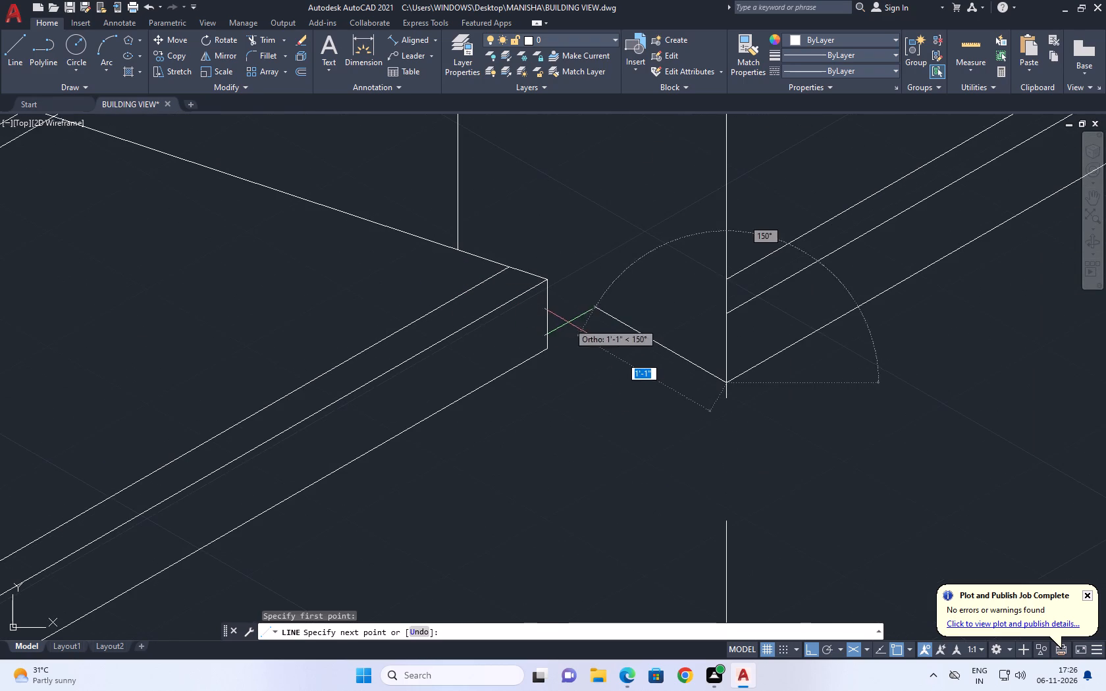
{"action": "left_click", "coordinate": [469, 224]}
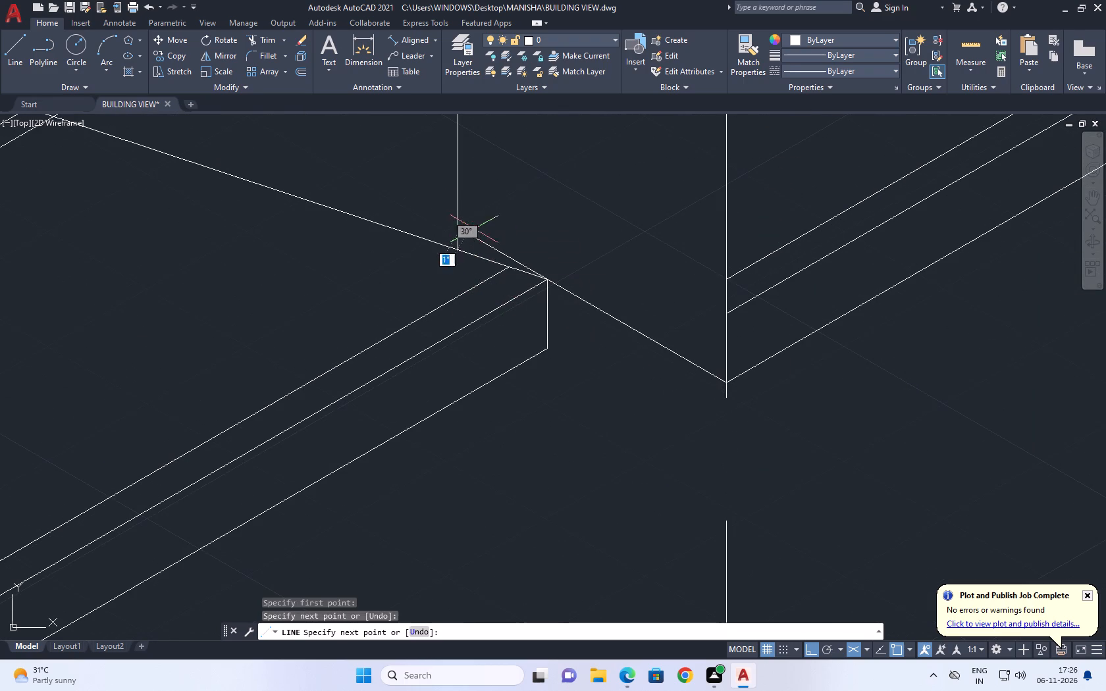
{"action": "right_click", "coordinate": [581, 199]}
{"action": "left_click", "coordinate": [617, 225]}
Draw a parallel line at 150° from the slab's upper outer edge at the same corner, running past the adjoining vertical parapet line.
{"action": "middle_click_drag", "start_coordinate": [569, 226], "coordinate": [571, 318]}
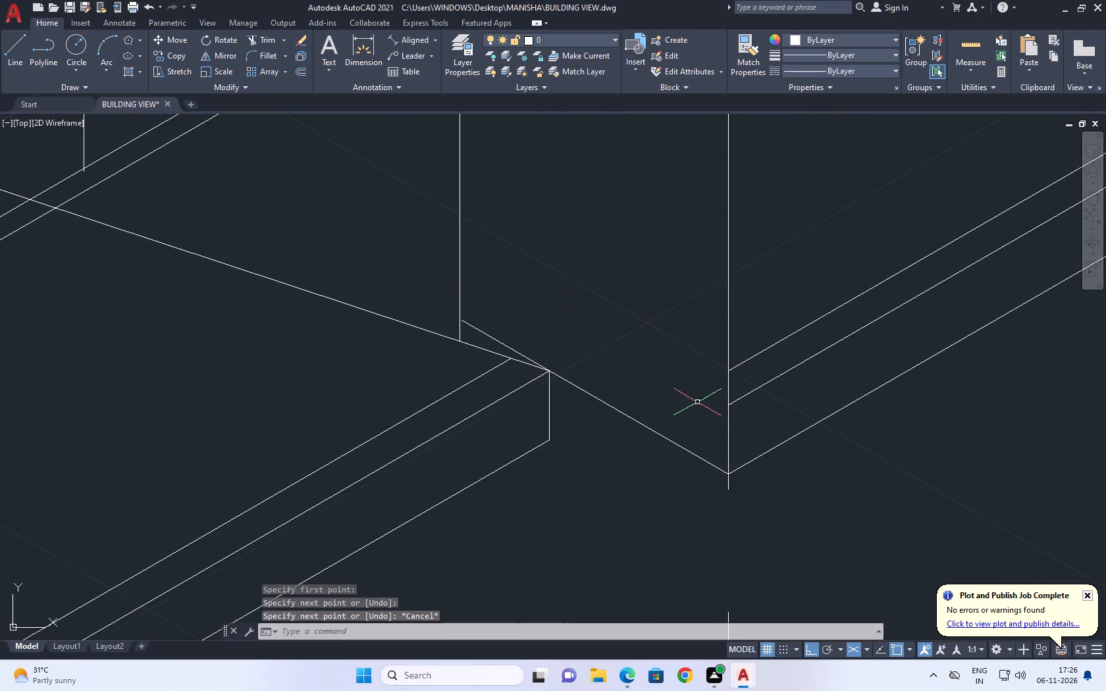
{"action": "right_click", "coordinate": [652, 286]}
{"action": "left_click", "coordinate": [693, 290]}
{"action": "left_click", "coordinate": [697, 288]}
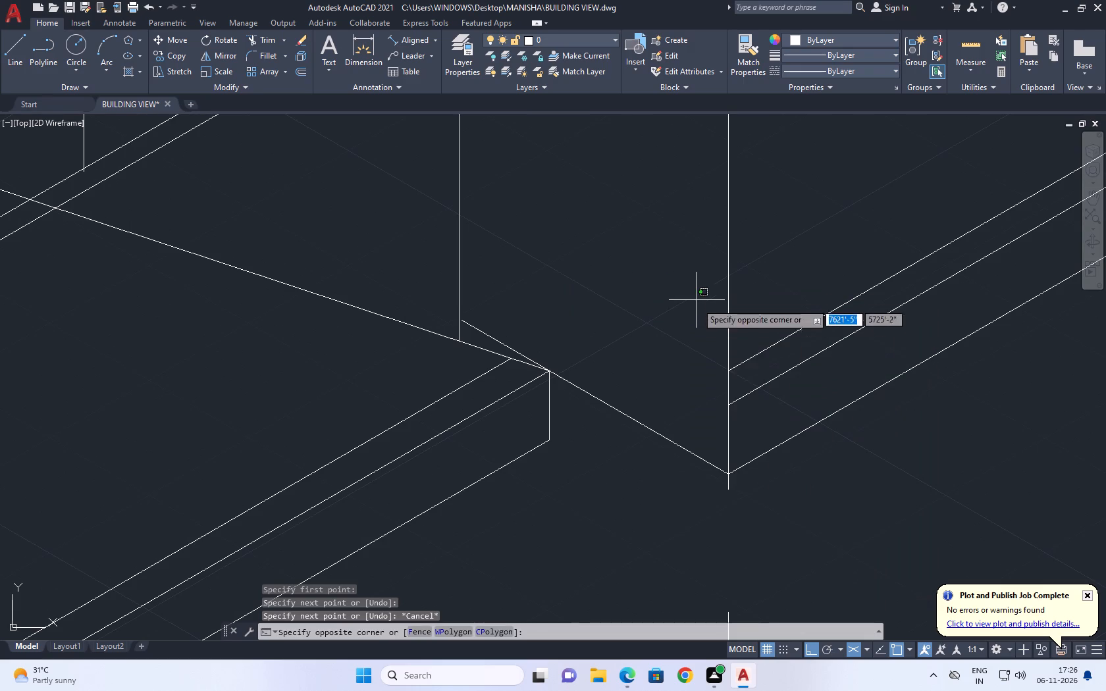
{"action": "left_click", "coordinate": [687, 378]}
{"action": "right_click", "coordinate": [667, 324]}
{"action": "left_click", "coordinate": [702, 334]}
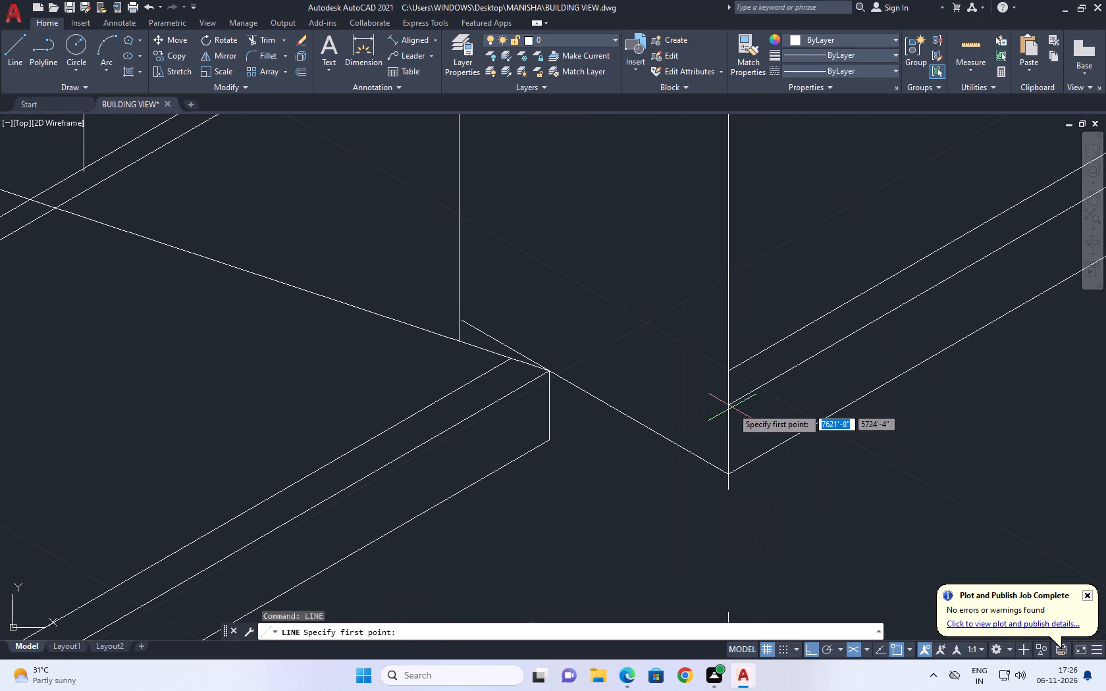
{"action": "left_click", "coordinate": [729, 404]}
{"action": "left_click_drag", "start_coordinate": [406, 230], "coordinate": [410, 238]}
{"action": "right_click", "coordinate": [527, 219]}
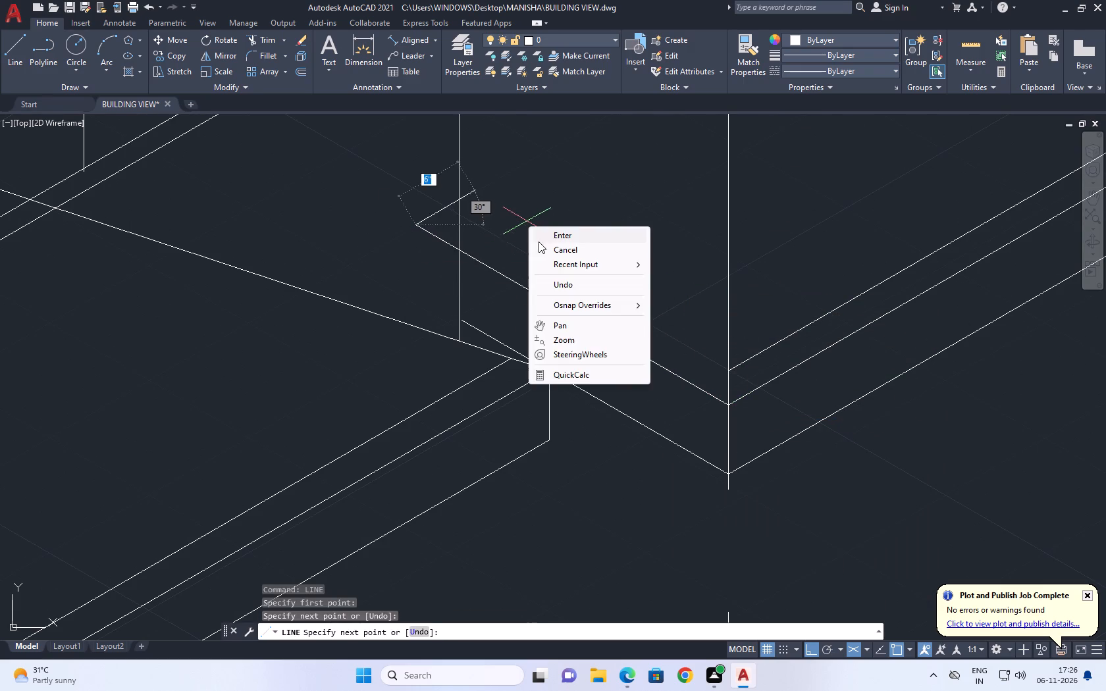
{"action": "left_click", "coordinate": [583, 241]}
Stretch the free end of the lower slab return line past the adjoining vertical parapet line.
{"action": "middle_click_drag", "start_coordinate": [433, 207], "coordinate": [485, 296]}
{"action": "scroll", "coordinate": [531, 419], "scroll_direction": "up", "scroll_amount": 3}
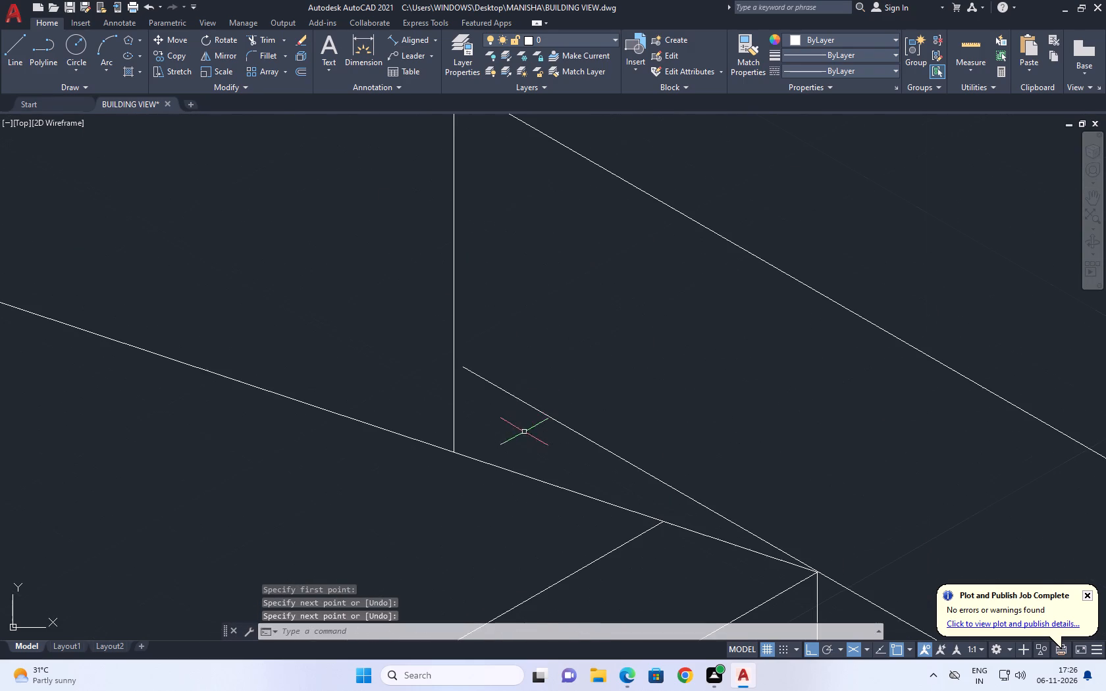
{"action": "left_click_drag", "start_coordinate": [515, 388], "coordinate": [507, 396]}
{"action": "left_click_drag", "start_coordinate": [497, 407], "coordinate": [496, 413]}
{"action": "left_click", "coordinate": [463, 367]}
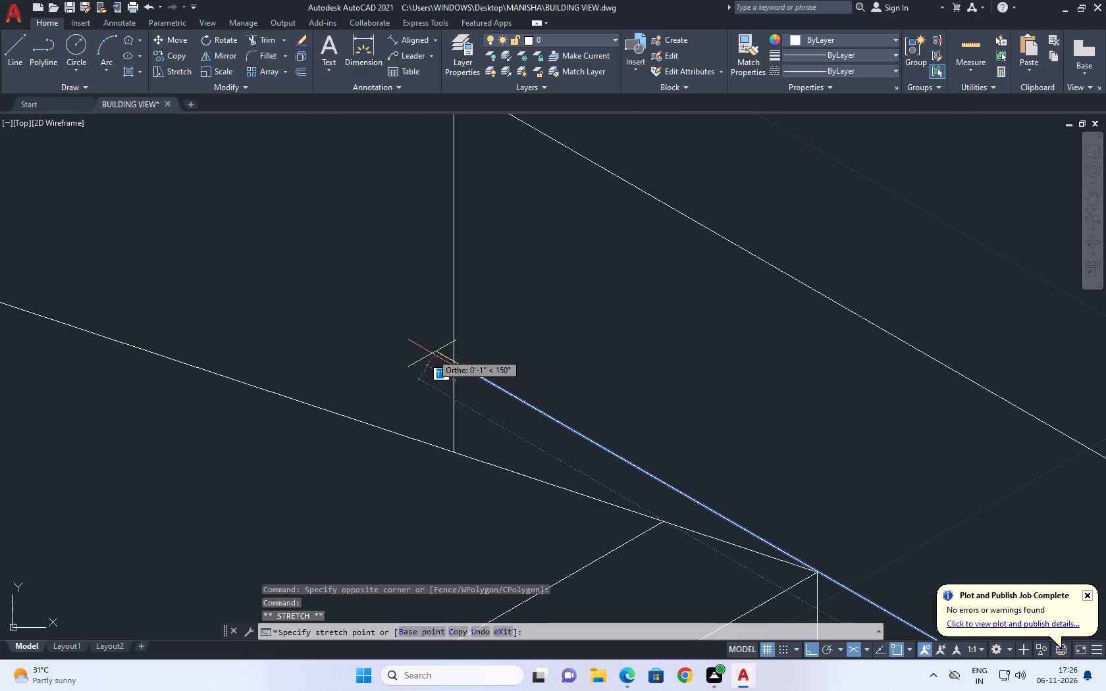
{"action": "left_click", "coordinate": [429, 349]}
{"action": "right_click", "coordinate": [416, 269]}
{"action": "left_click", "coordinate": [485, 498]}
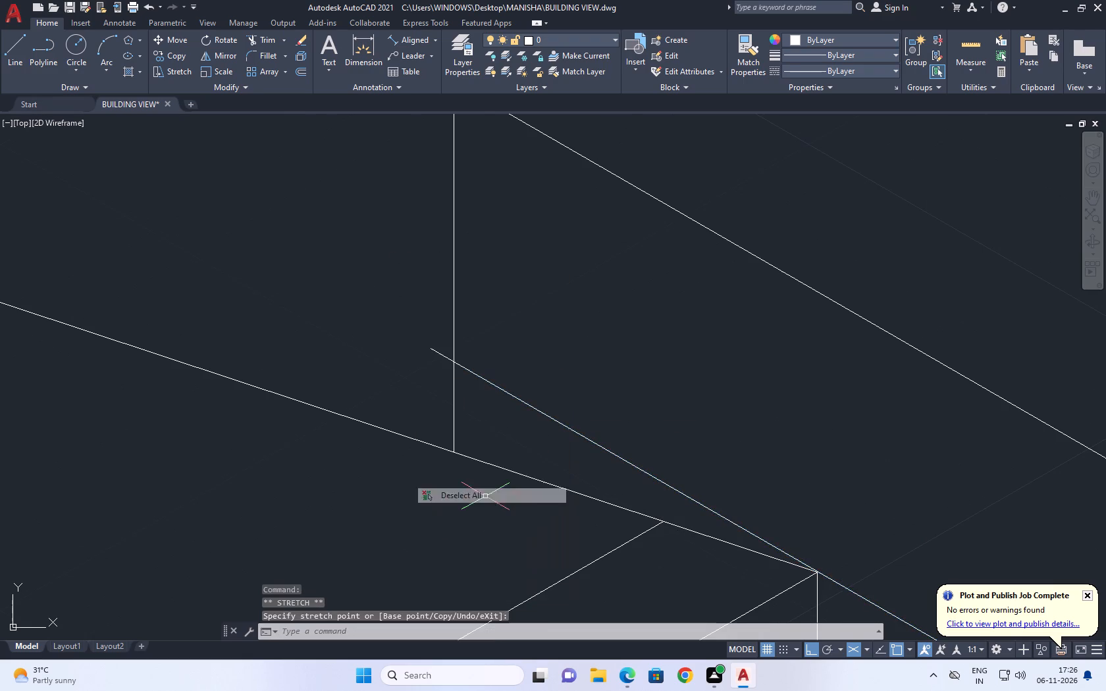
Trim the ends of both slab return lines that extend beyond the adjoining vertical parapet line.
{"action": "middle_click_drag", "start_coordinate": [458, 302], "coordinate": [479, 347]}
{"action": "scroll", "coordinate": [486, 354], "scroll_direction": "down", "scroll_amount": 2}
{"action": "left_click", "coordinate": [271, 39]}
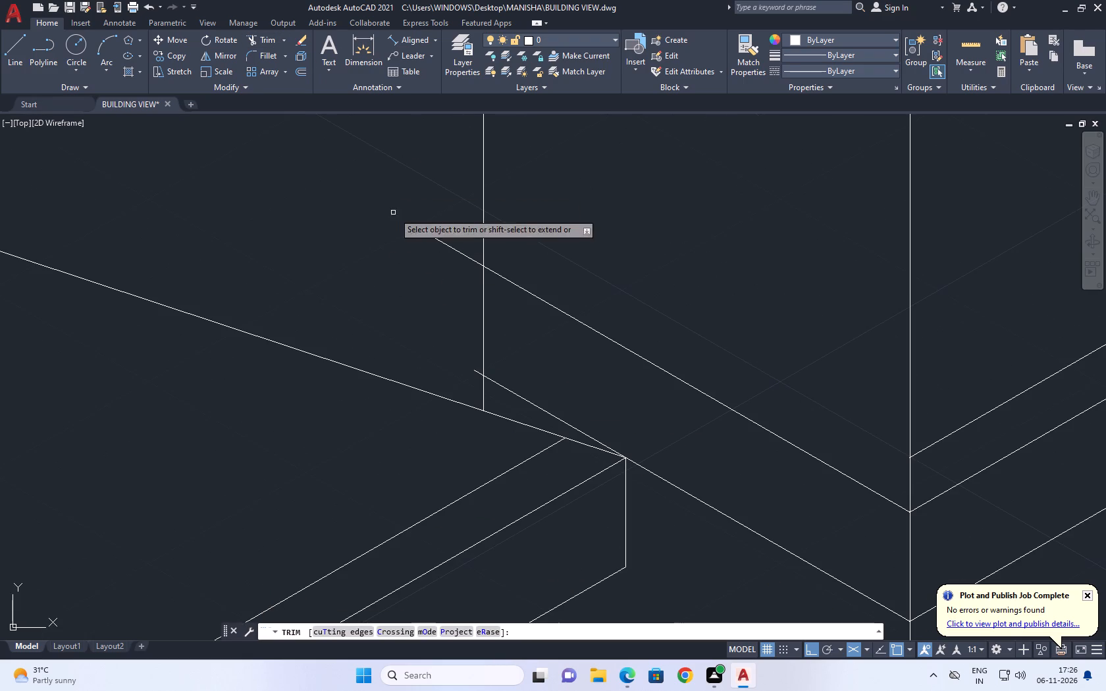
{"action": "left_click_drag", "start_coordinate": [434, 213], "coordinate": [436, 219]}
{"action": "left_click", "coordinate": [477, 376]}
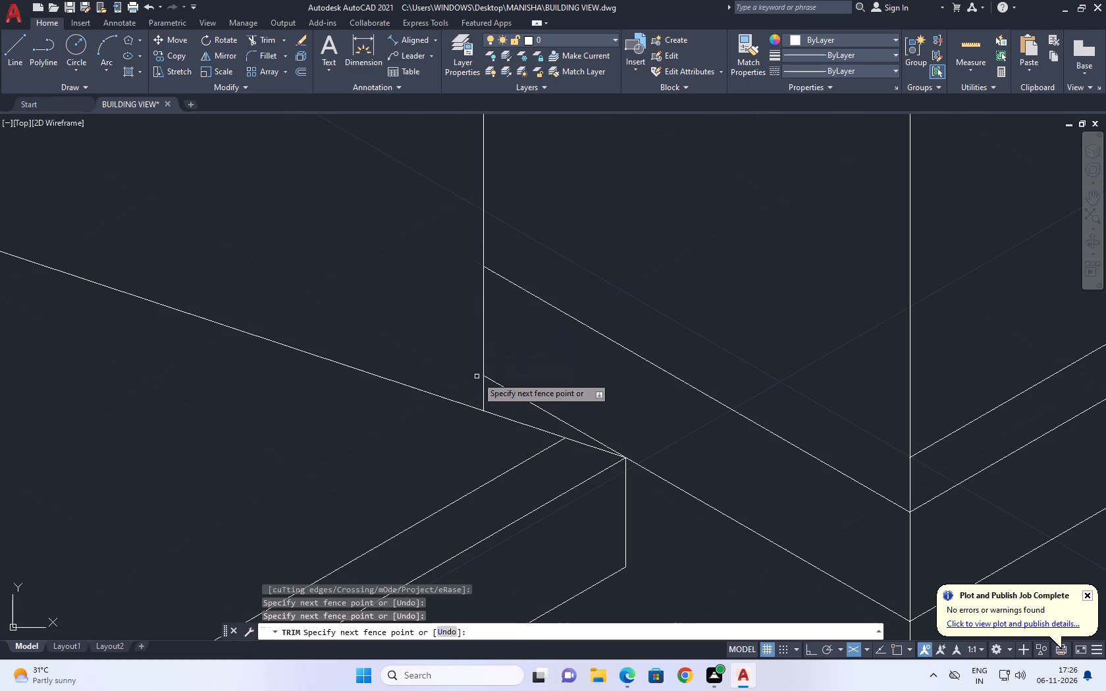
Stretch the lower end of the balcony's vertical corner line up to the slab's bottom corner.
{"action": "scroll", "coordinate": [429, 322], "scroll_direction": "down", "scroll_amount": 3}
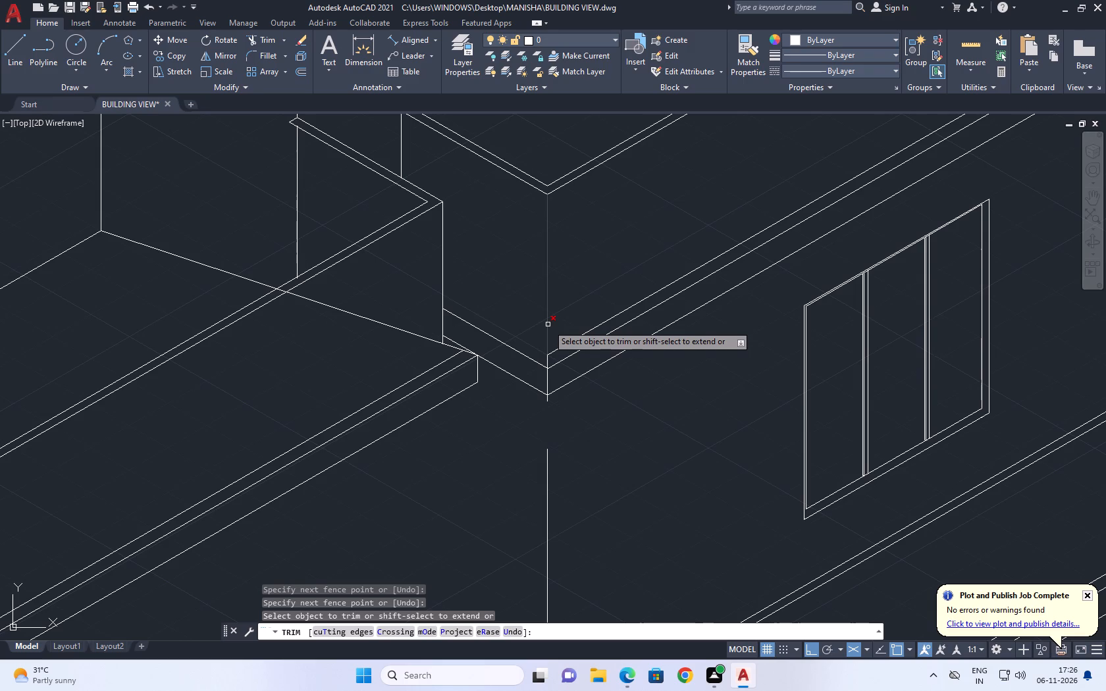
{"action": "right_click_drag", "start_coordinate": [586, 269], "coordinate": [586, 277]}
{"action": "left_click", "coordinate": [614, 302]}
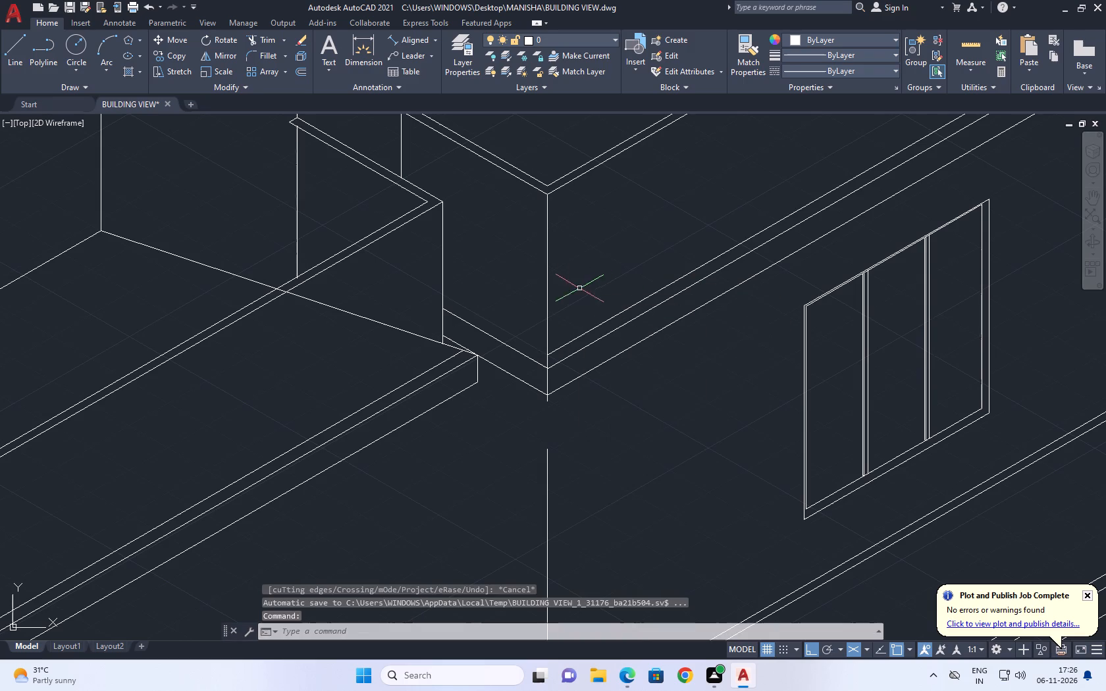
{"action": "scroll", "coordinate": [544, 399], "scroll_direction": "up", "scroll_amount": 4}
{"action": "left_click", "coordinate": [566, 415]}
{"action": "left_click", "coordinate": [539, 409]}
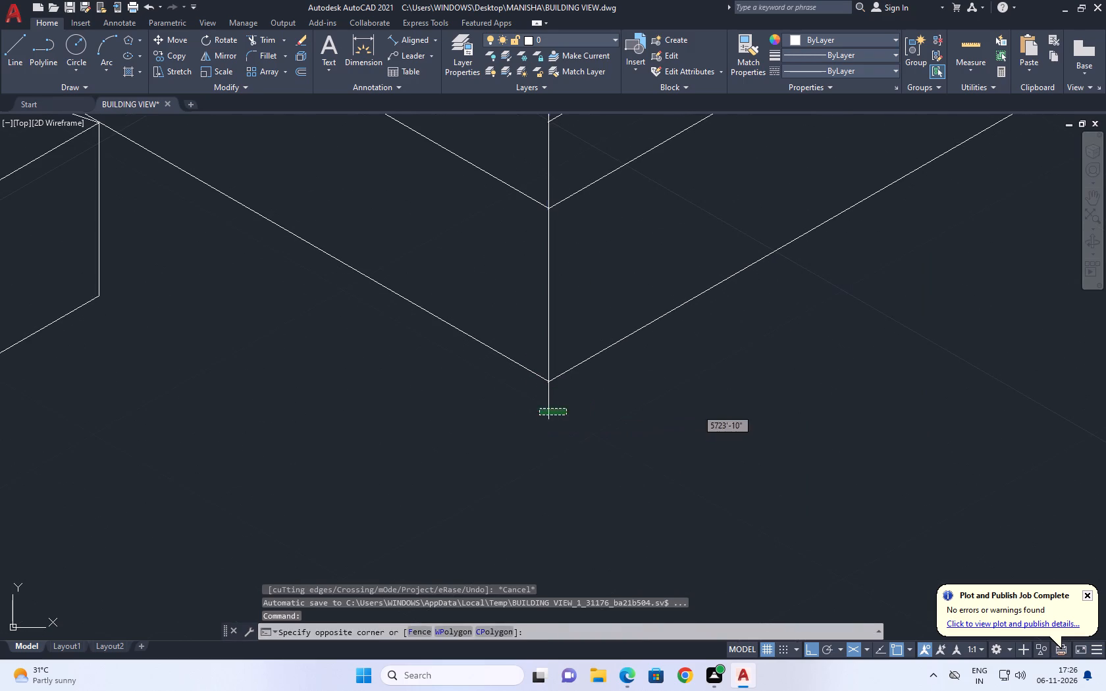
{"action": "left_click", "coordinate": [550, 419]}
{"action": "left_click", "coordinate": [552, 378]}
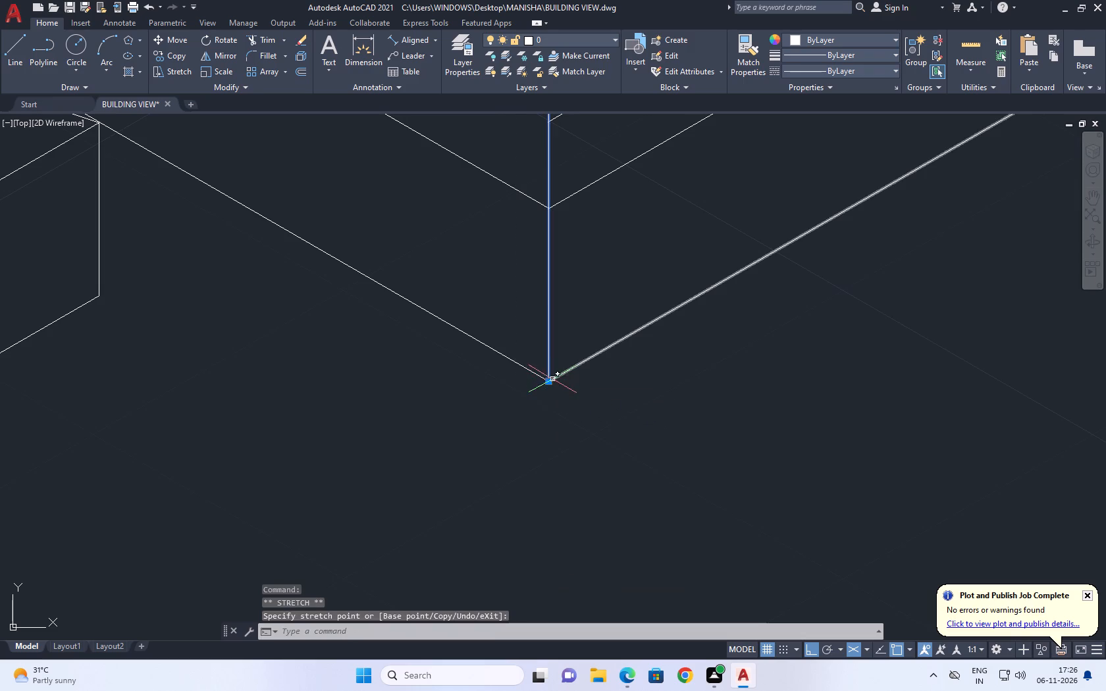
{"action": "scroll", "coordinate": [505, 376], "scroll_direction": "down", "scroll_amount": 3}
{"action": "middle_click_drag", "start_coordinate": [543, 231], "coordinate": [533, 318]}
{"action": "right_click_drag", "start_coordinate": [573, 274], "coordinate": [562, 272]}
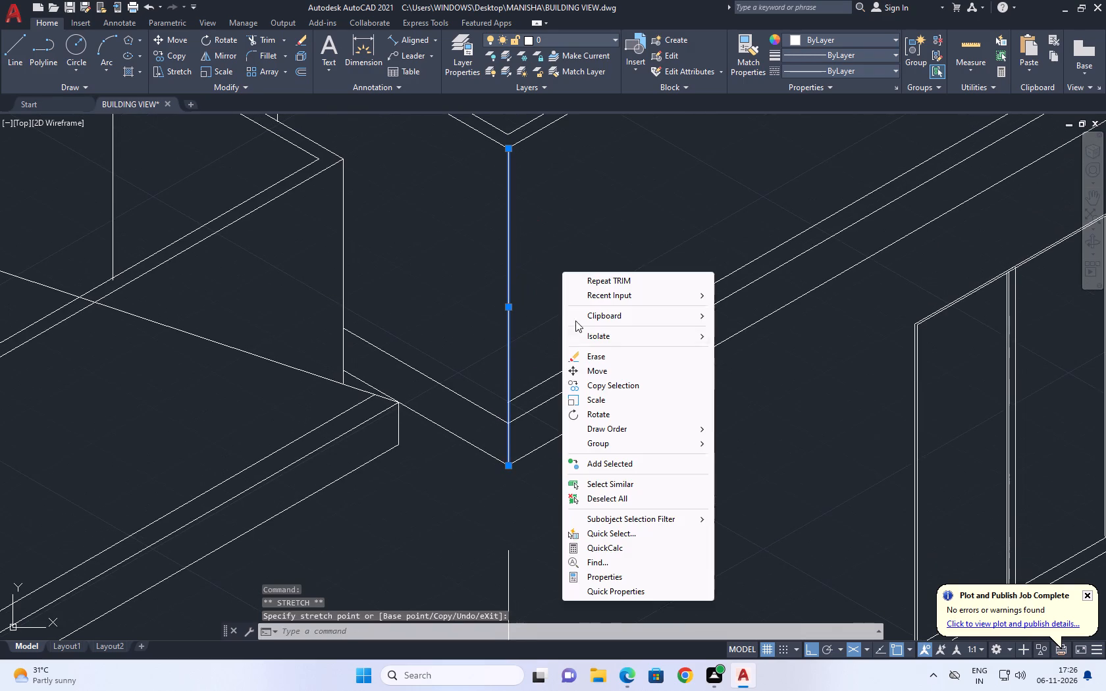
{"action": "left_click", "coordinate": [598, 501]}
Draw a line from the base of the parapet corner, parallel to the slab return lines, running past the adjoining balcony's vertical line.
{"action": "scroll", "coordinate": [509, 303], "scroll_direction": "down", "scroll_amount": 2}
{"action": "middle_click_drag", "start_coordinate": [494, 313], "coordinate": [550, 353]}
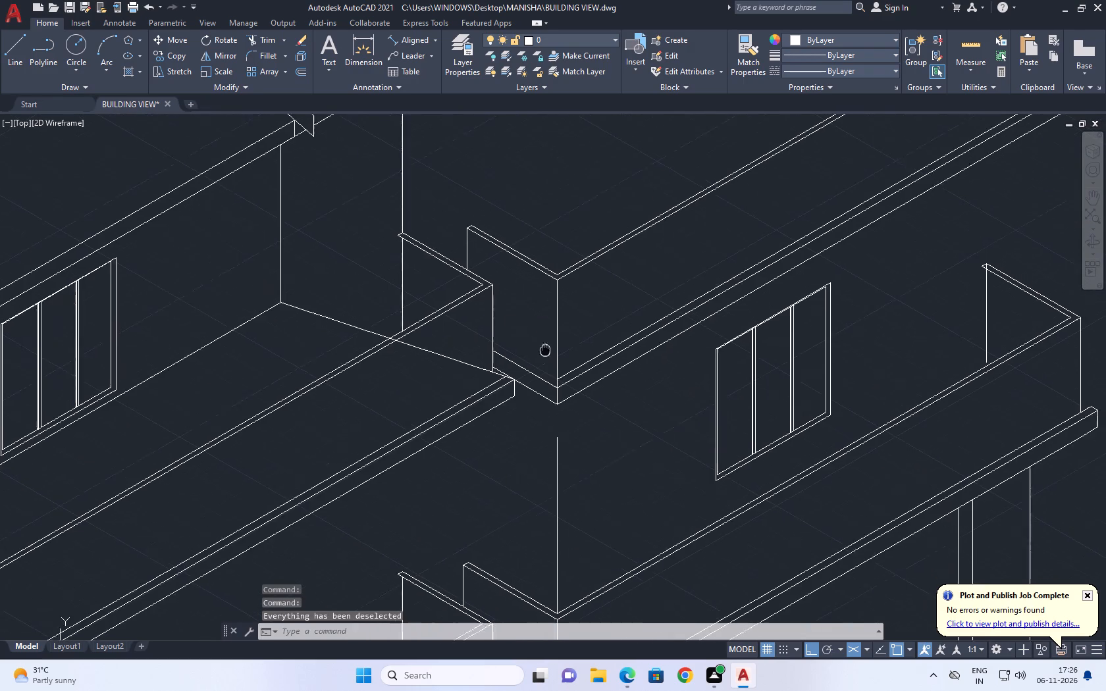
{"action": "middle_click_drag", "start_coordinate": [550, 353], "coordinate": [553, 355]}
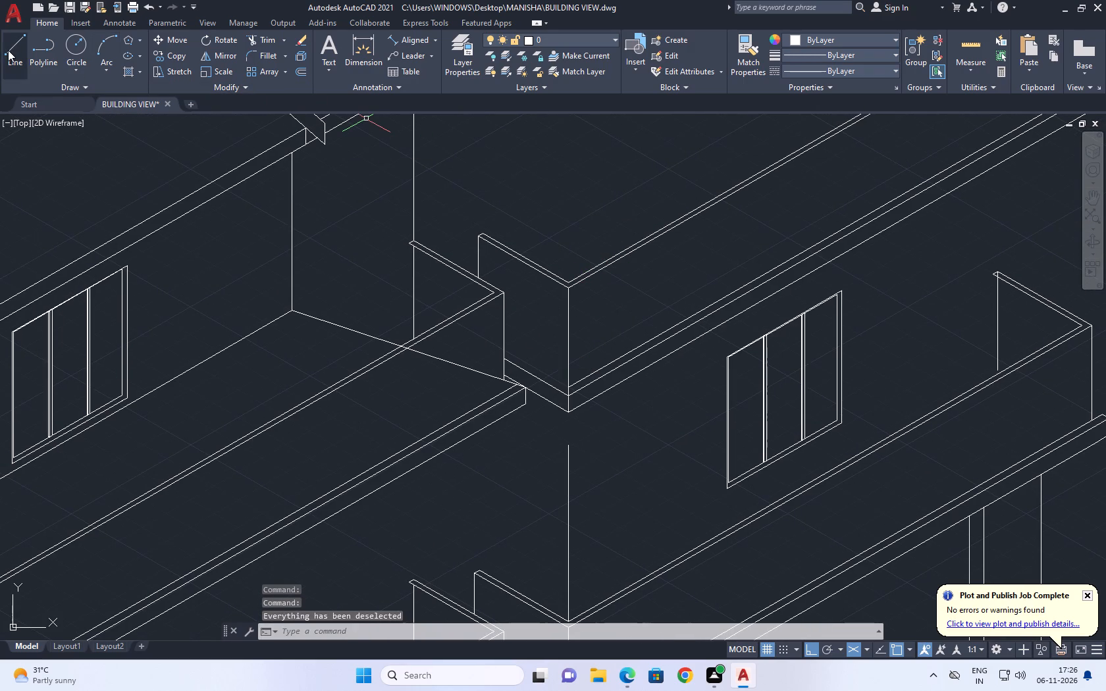
{"action": "left_click", "coordinate": [6, 49]}
{"action": "scroll", "coordinate": [567, 390], "scroll_direction": "up", "scroll_amount": 3}
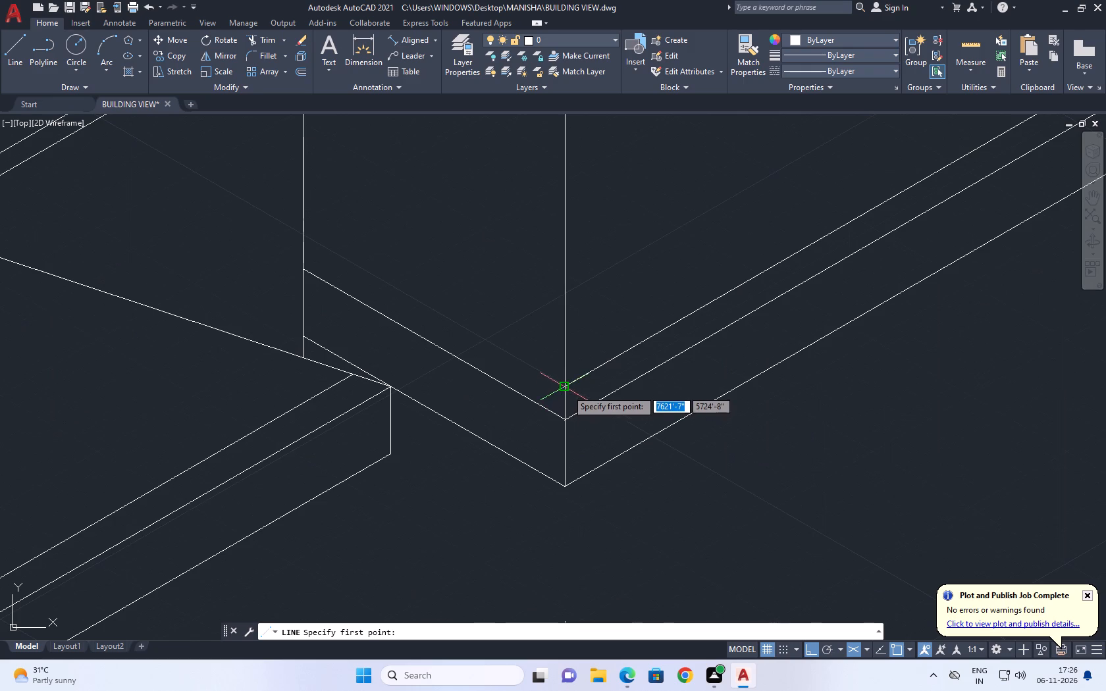
{"action": "left_click", "coordinate": [567, 386]}
{"action": "left_click", "coordinate": [238, 205]}
{"action": "right_click_drag", "start_coordinate": [319, 159], "coordinate": [316, 171]}
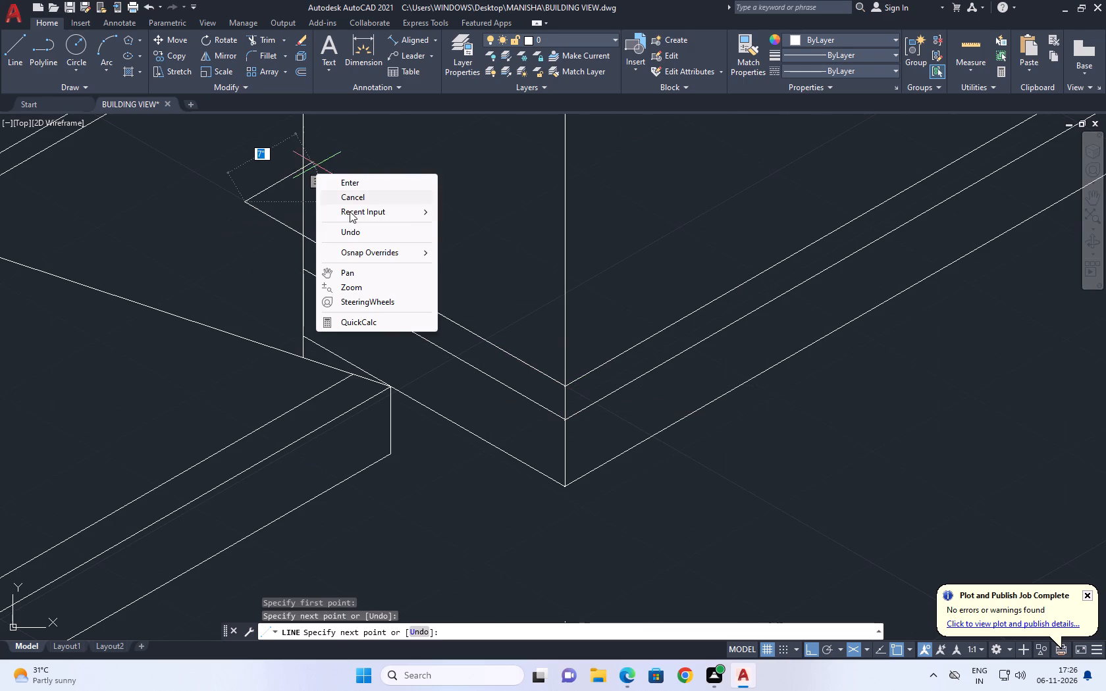
{"action": "left_click", "coordinate": [372, 192]}
Stretch the new parapet base line's free end back onto the adjoining balcony's vertical line.
{"action": "middle_click_drag", "start_coordinate": [252, 224], "coordinate": [329, 280]}
{"action": "left_click", "coordinate": [345, 261]}
{"action": "left_click", "coordinate": [322, 284]}
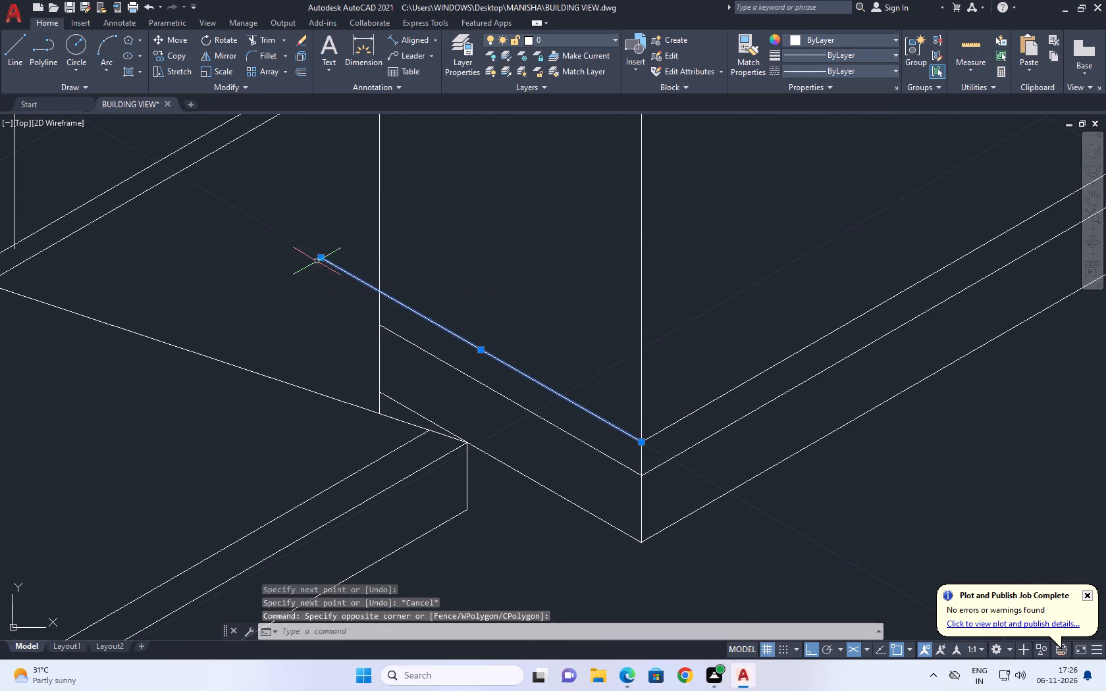
{"action": "left_click", "coordinate": [319, 258]}
{"action": "left_click", "coordinate": [381, 295]}
{"action": "right_click", "coordinate": [446, 272]}
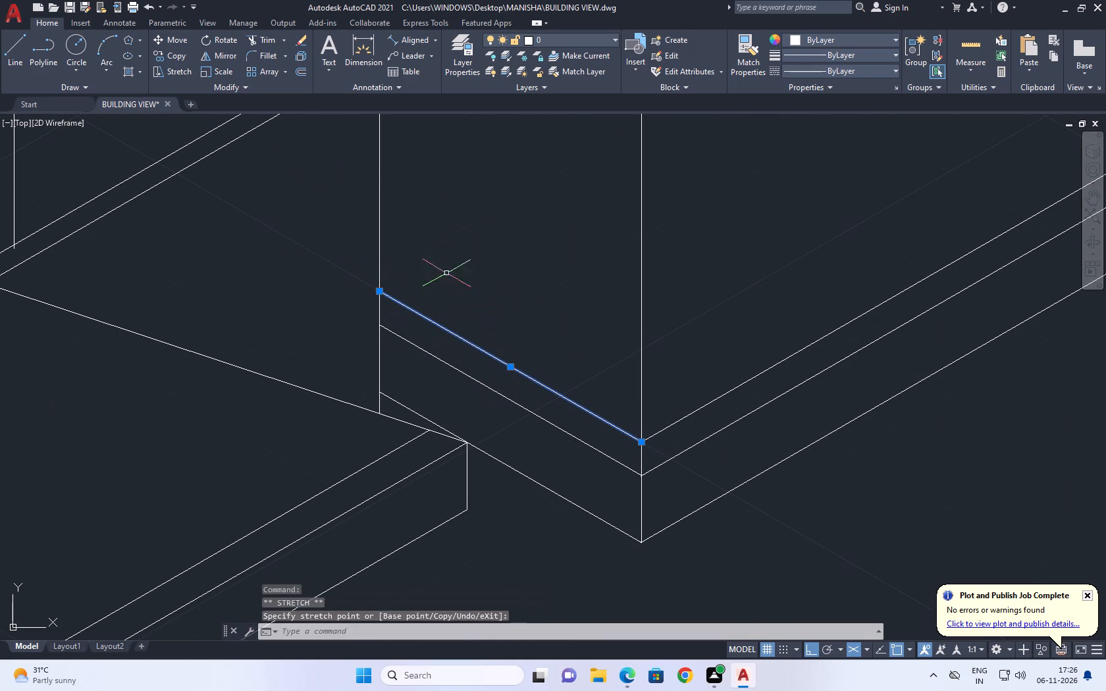
{"action": "left_click", "coordinate": [513, 500]}
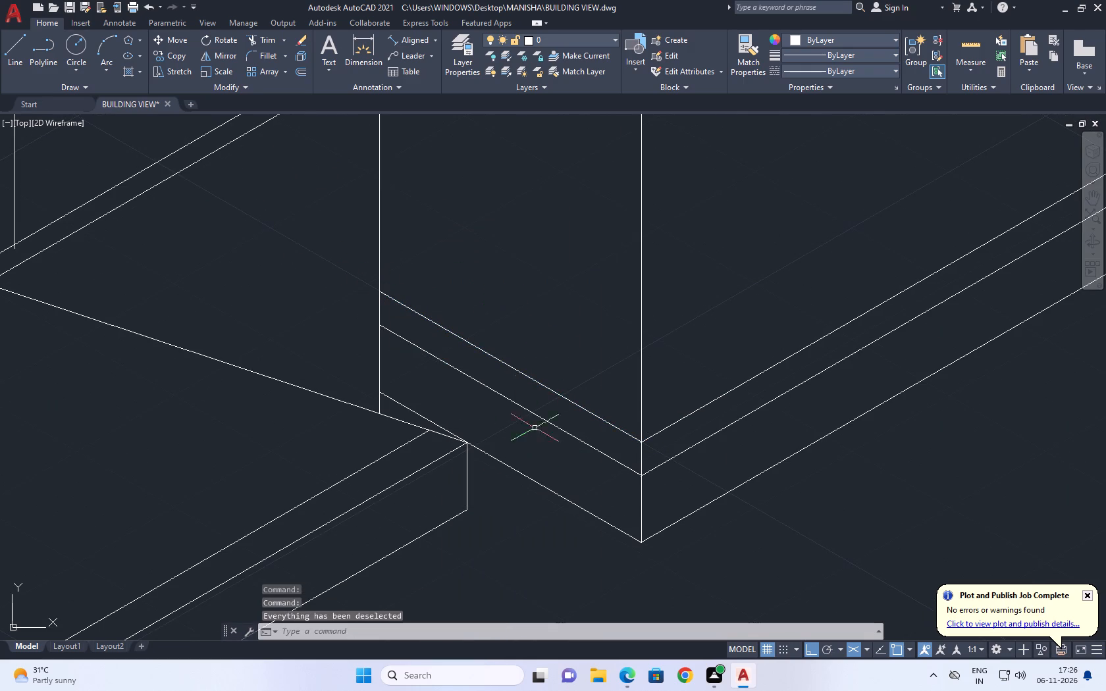
Stretch the top end of the vertical wall corner line below the slab up to the slab's bottom corner.
{"action": "right_click_drag", "start_coordinate": [552, 309], "coordinate": [554, 315]}
{"action": "left_click", "coordinate": [539, 265]}
{"action": "left_click", "coordinate": [524, 290]}
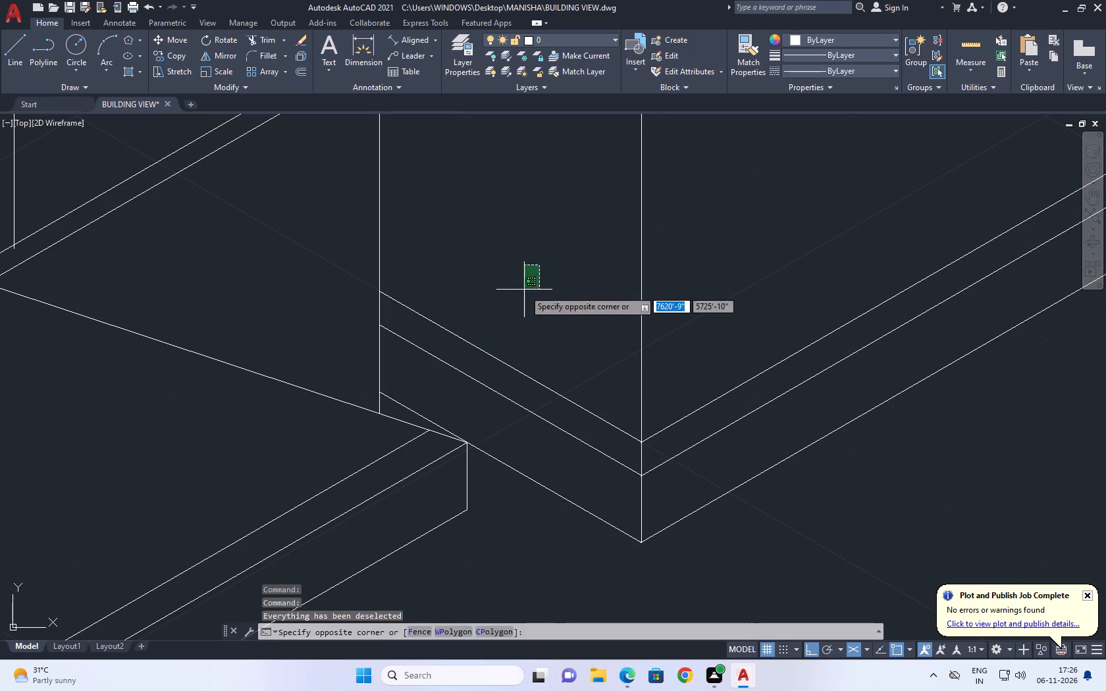
{"action": "scroll", "coordinate": [543, 276], "scroll_direction": "down", "scroll_amount": 1}
{"action": "scroll", "coordinate": [596, 284], "scroll_direction": "down", "scroll_amount": 2}
{"action": "middle_click_drag", "start_coordinate": [671, 285], "coordinate": [673, 318]}
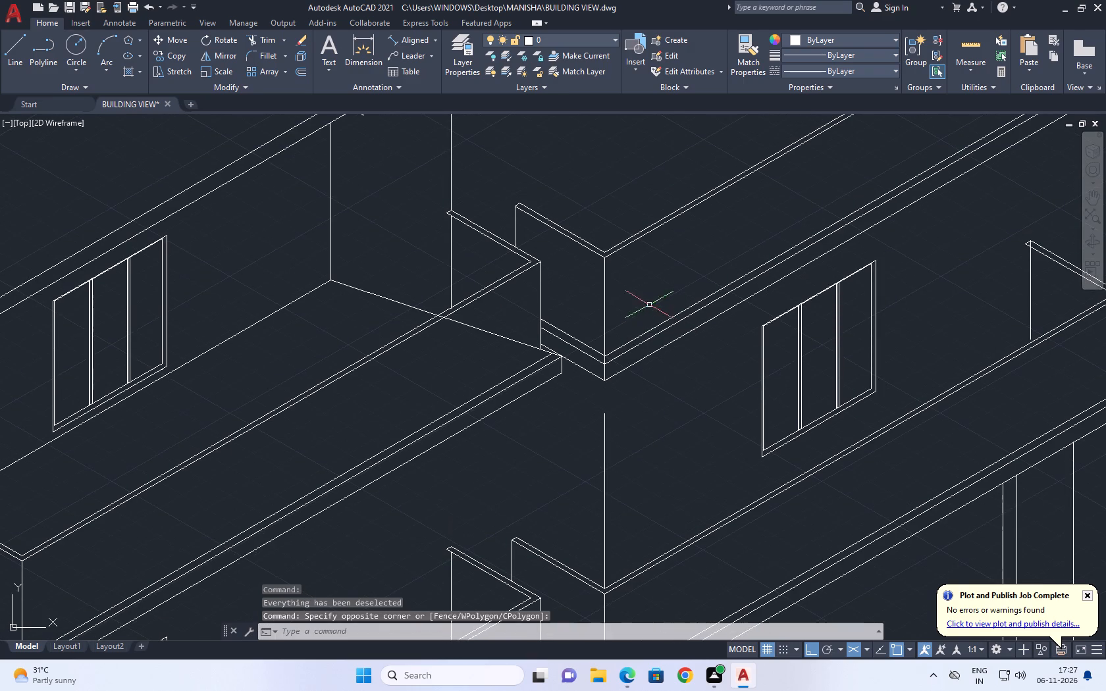
{"action": "left_click", "coordinate": [614, 430]}
{"action": "left_click", "coordinate": [577, 420]}
{"action": "scroll", "coordinate": [623, 405], "scroll_direction": "up", "scroll_amount": 1}
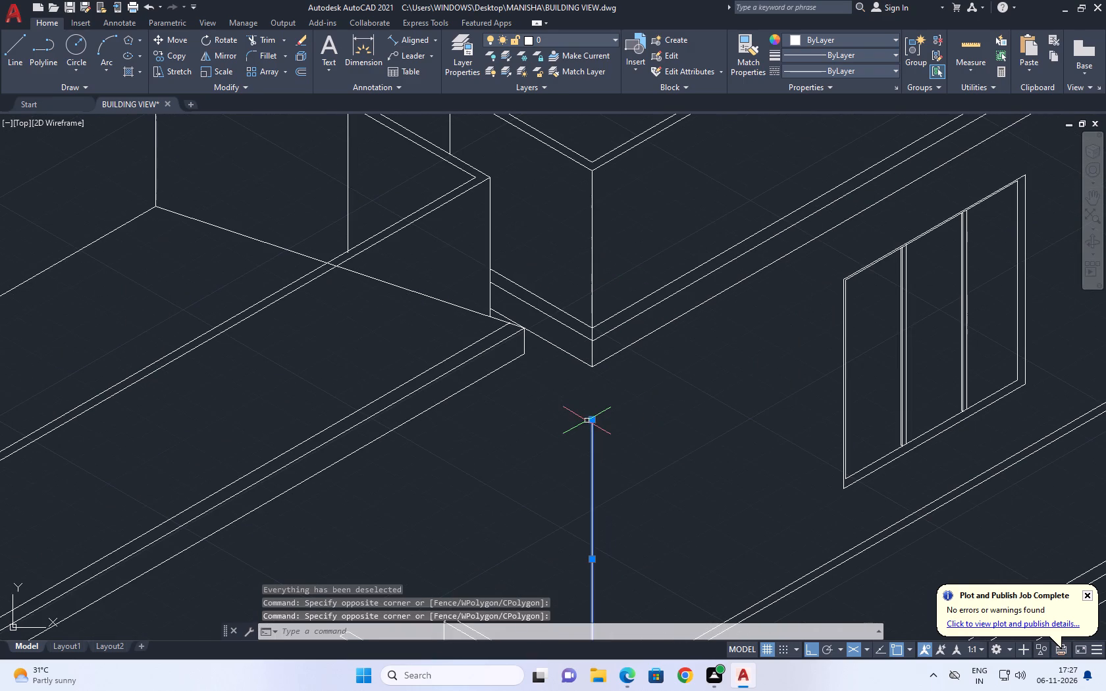
{"action": "left_click", "coordinate": [593, 418]}
{"action": "scroll", "coordinate": [592, 373], "scroll_direction": "up", "scroll_amount": 2}
{"action": "left_click_drag", "start_coordinate": [589, 357], "coordinate": [591, 363]}
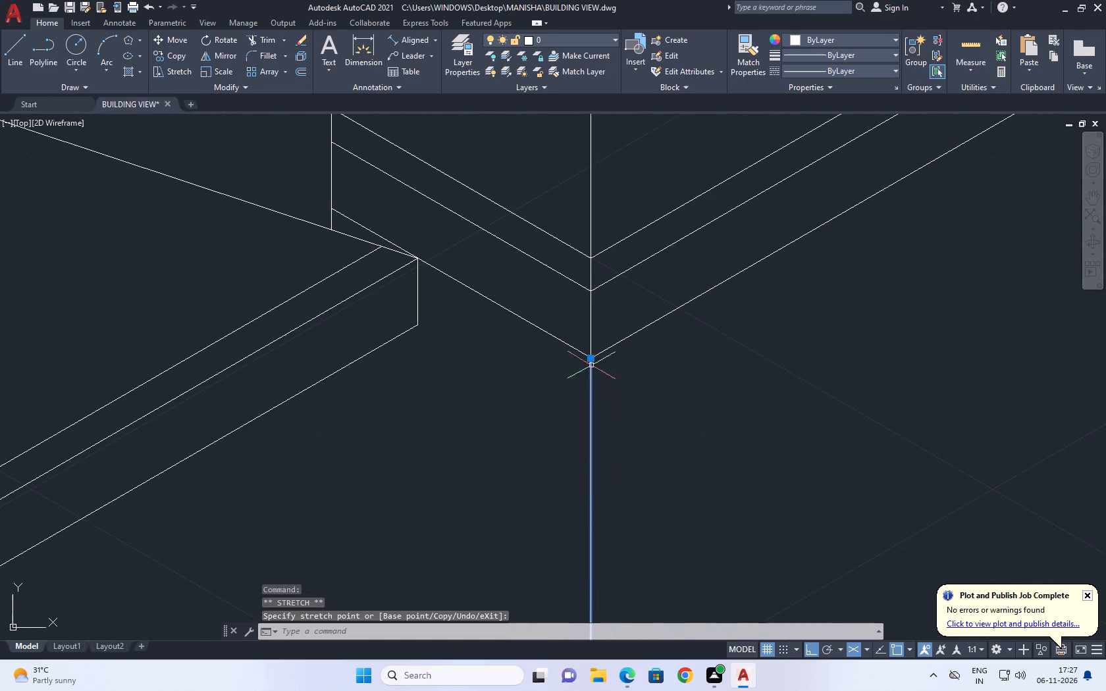
{"action": "right_click", "coordinate": [648, 342]}
{"action": "left_click", "coordinate": [681, 243]}
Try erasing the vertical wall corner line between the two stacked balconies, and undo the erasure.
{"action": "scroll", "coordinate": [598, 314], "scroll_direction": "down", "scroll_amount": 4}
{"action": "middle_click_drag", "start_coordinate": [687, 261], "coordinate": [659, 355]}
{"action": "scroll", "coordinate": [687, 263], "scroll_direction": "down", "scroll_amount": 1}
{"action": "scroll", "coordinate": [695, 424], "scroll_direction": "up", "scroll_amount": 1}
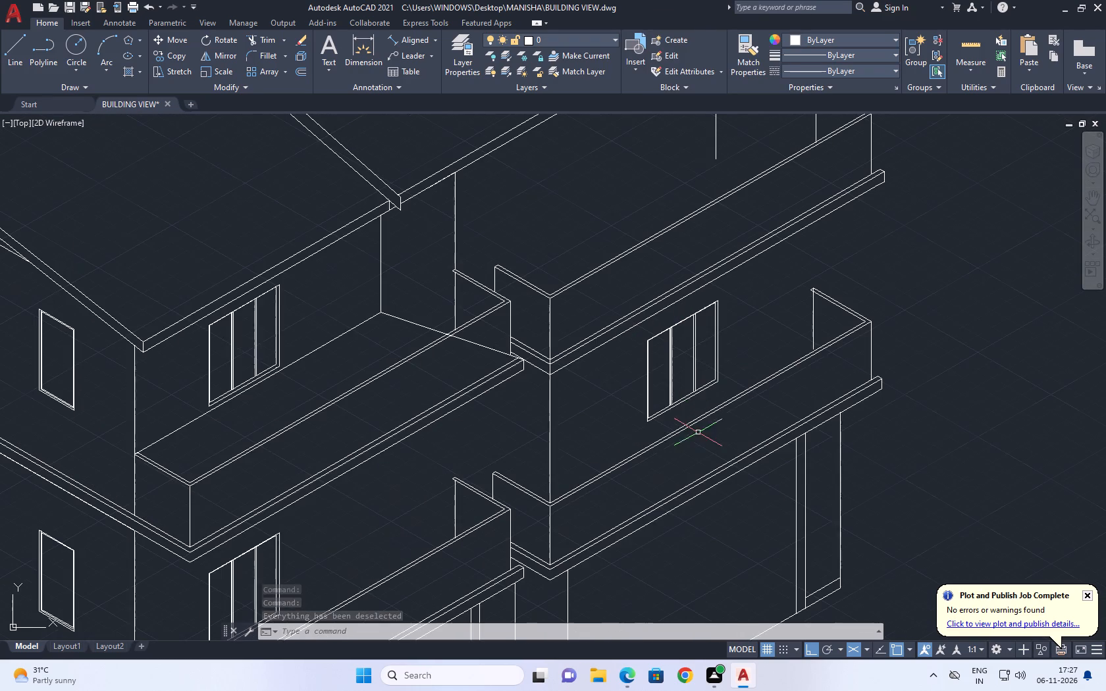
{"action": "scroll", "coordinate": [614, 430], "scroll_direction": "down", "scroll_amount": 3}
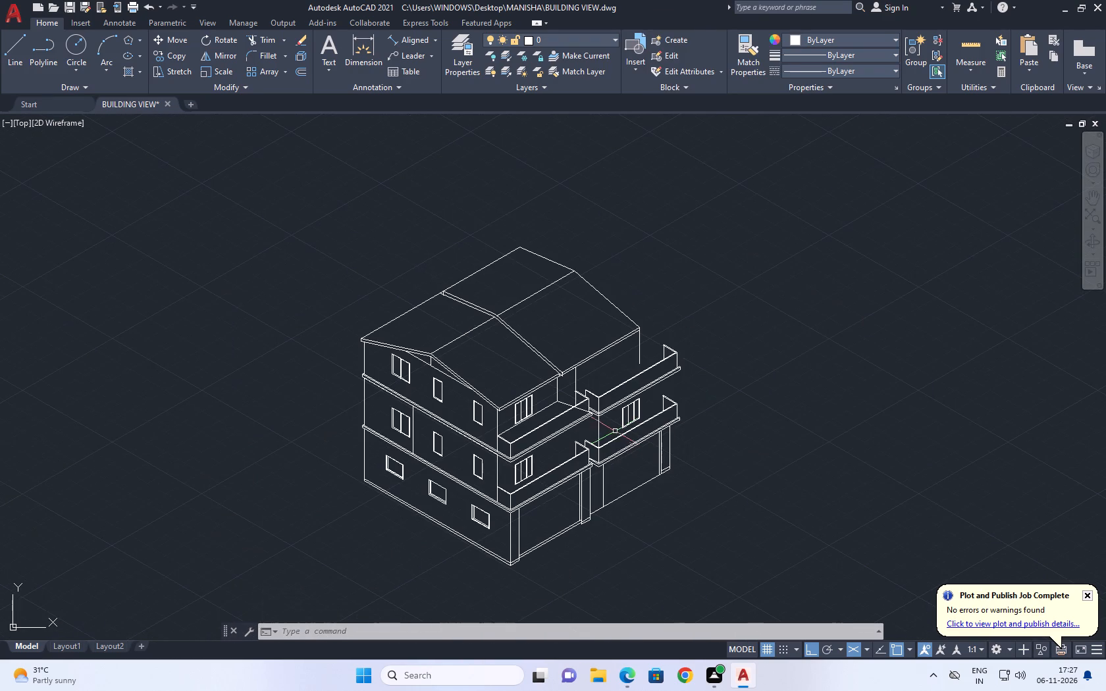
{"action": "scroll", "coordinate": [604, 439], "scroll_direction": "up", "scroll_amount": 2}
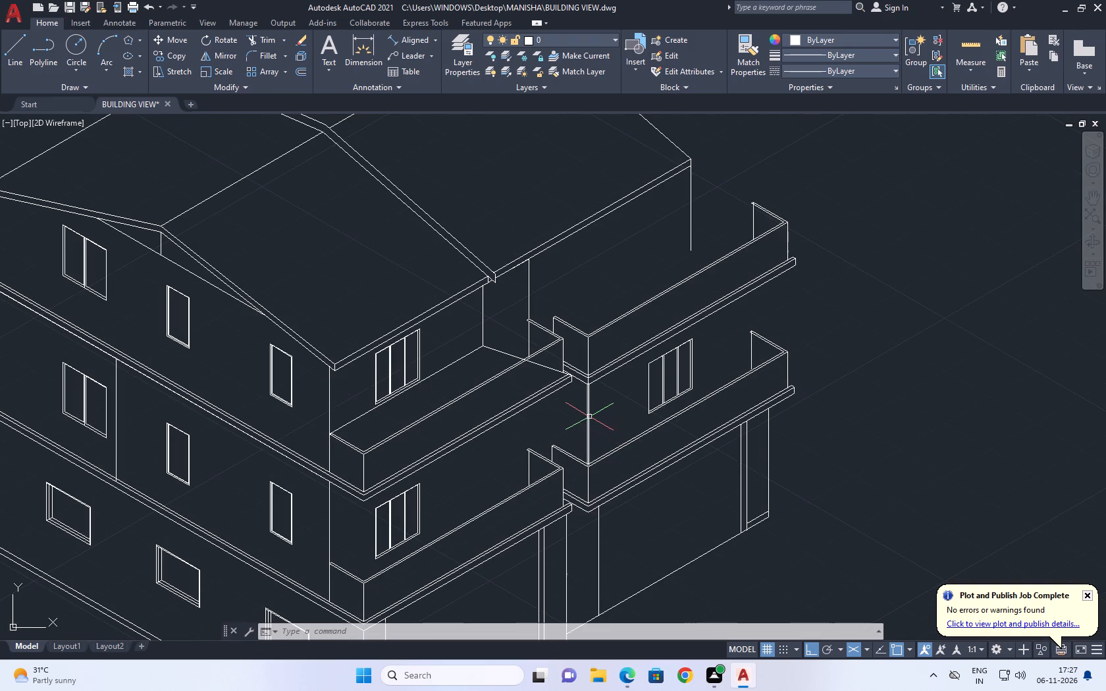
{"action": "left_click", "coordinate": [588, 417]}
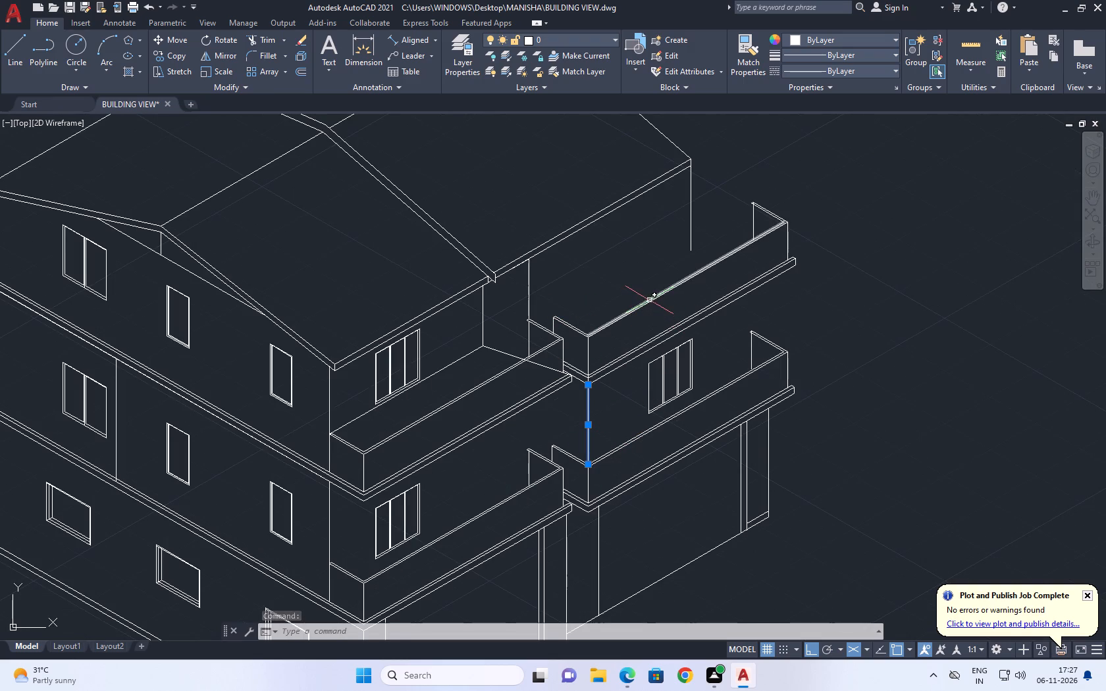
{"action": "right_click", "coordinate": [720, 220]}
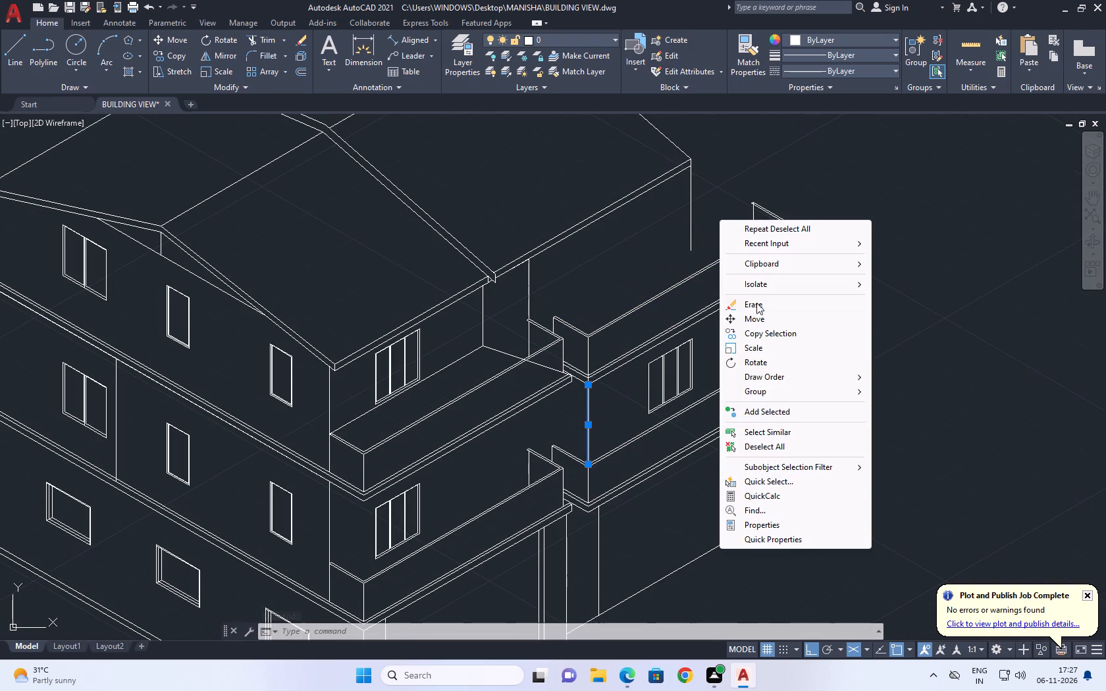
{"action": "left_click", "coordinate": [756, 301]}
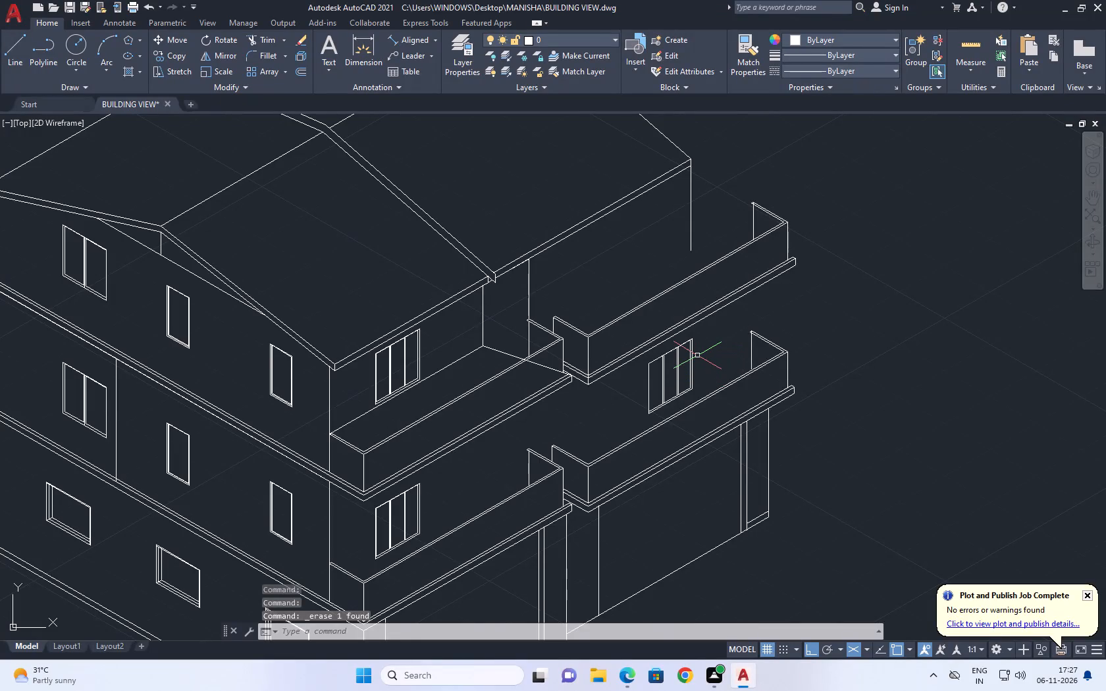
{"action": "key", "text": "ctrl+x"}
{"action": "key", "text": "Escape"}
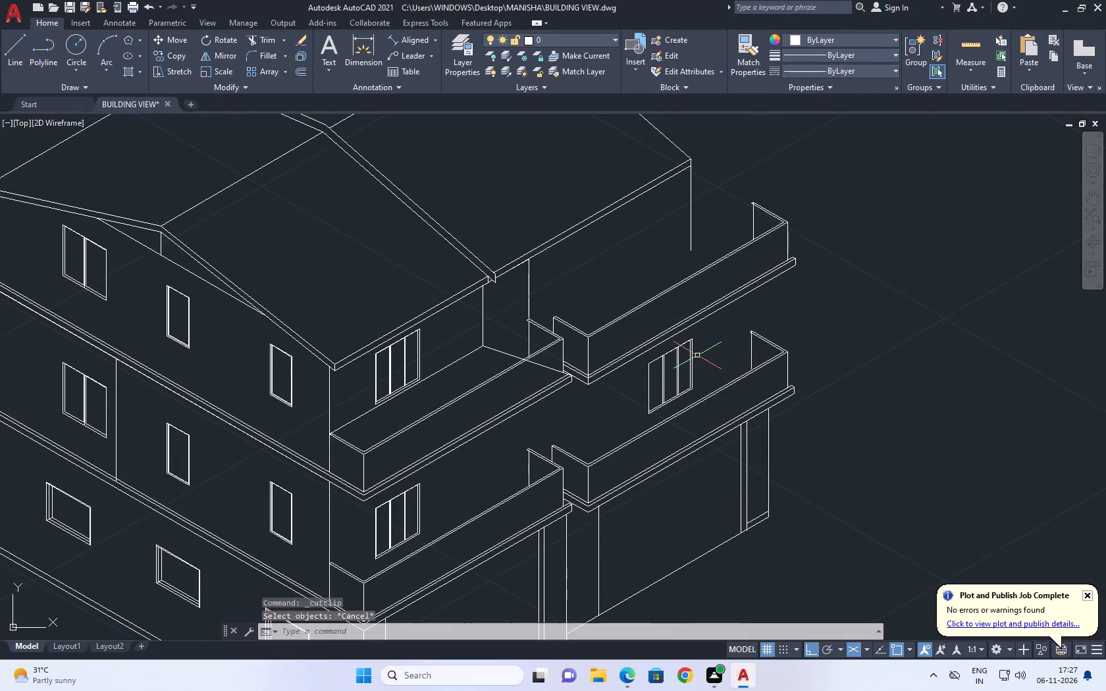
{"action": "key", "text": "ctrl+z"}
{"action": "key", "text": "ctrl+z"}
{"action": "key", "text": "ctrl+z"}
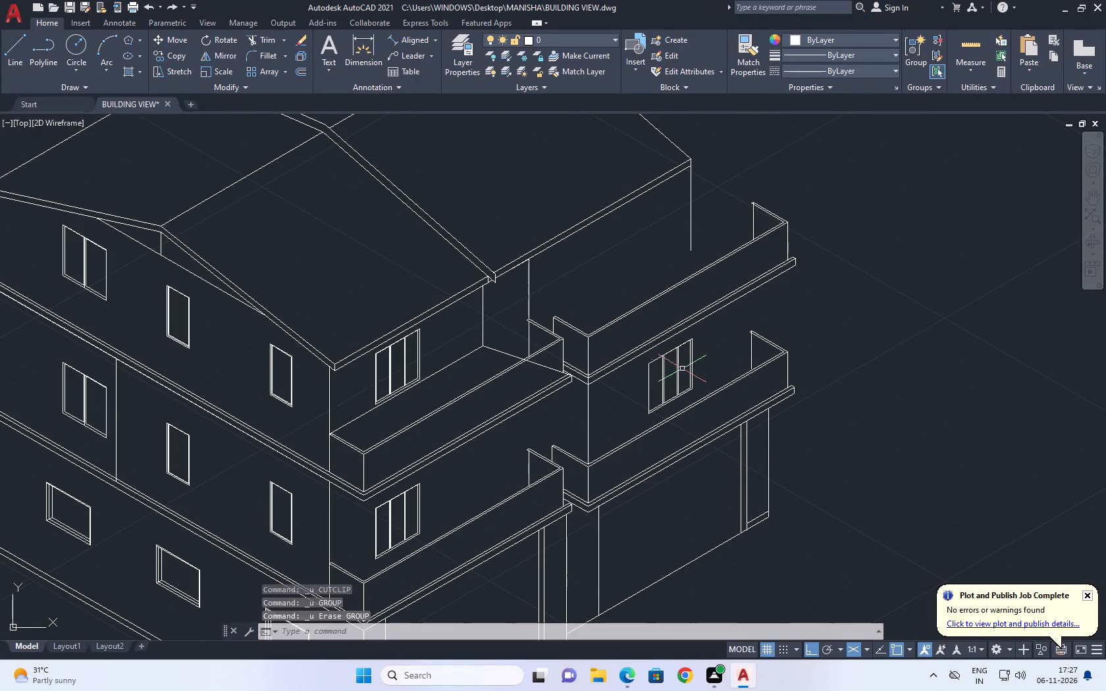
Erase the rear roof section's eave lines and the two vertical wall lines beneath them.
{"action": "middle_click_drag", "start_coordinate": [623, 284], "coordinate": [665, 387]}
{"action": "scroll", "coordinate": [667, 388], "scroll_direction": "up", "scroll_amount": 1}
{"action": "middle_click_drag", "start_coordinate": [604, 340], "coordinate": [624, 361]}
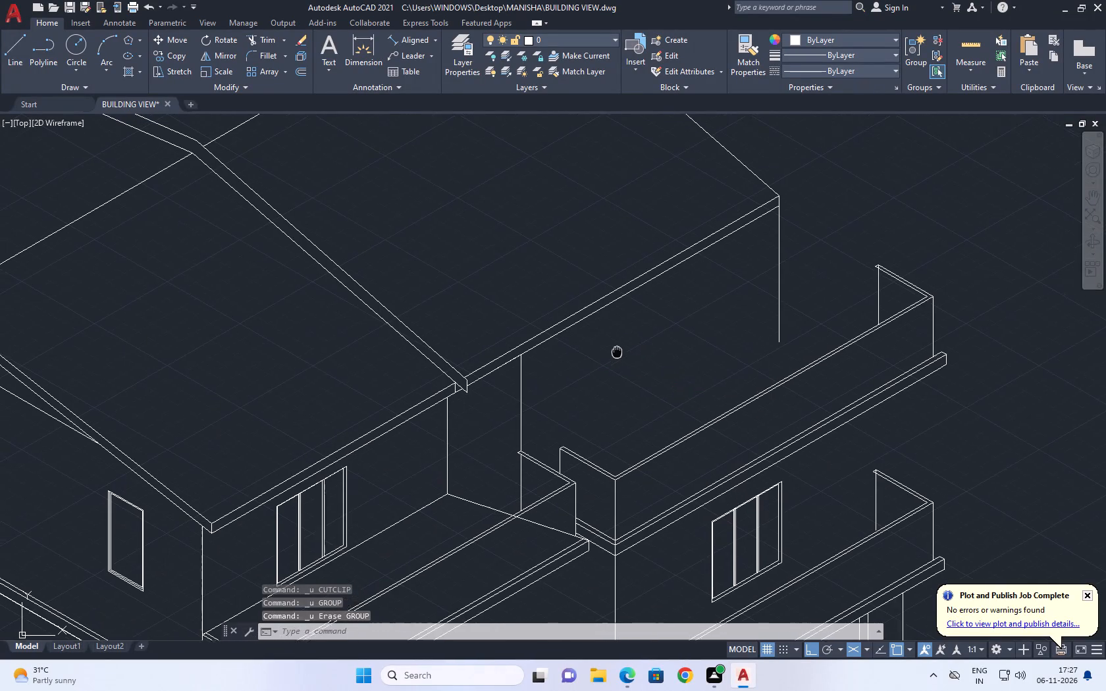
{"action": "middle_click_drag", "start_coordinate": [624, 361], "coordinate": [638, 384]}
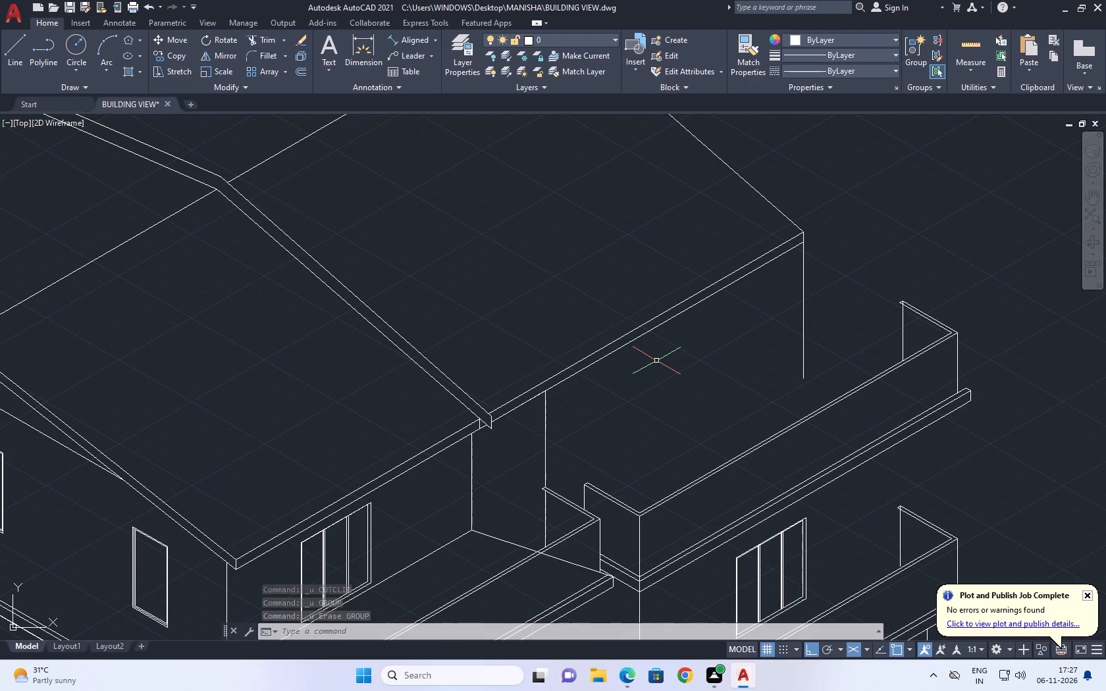
{"action": "left_click_drag", "start_coordinate": [606, 424], "coordinate": [600, 418]}
{"action": "left_click", "coordinate": [560, 344]}
{"action": "left_click", "coordinate": [566, 427]}
{"action": "left_click", "coordinate": [536, 367]}
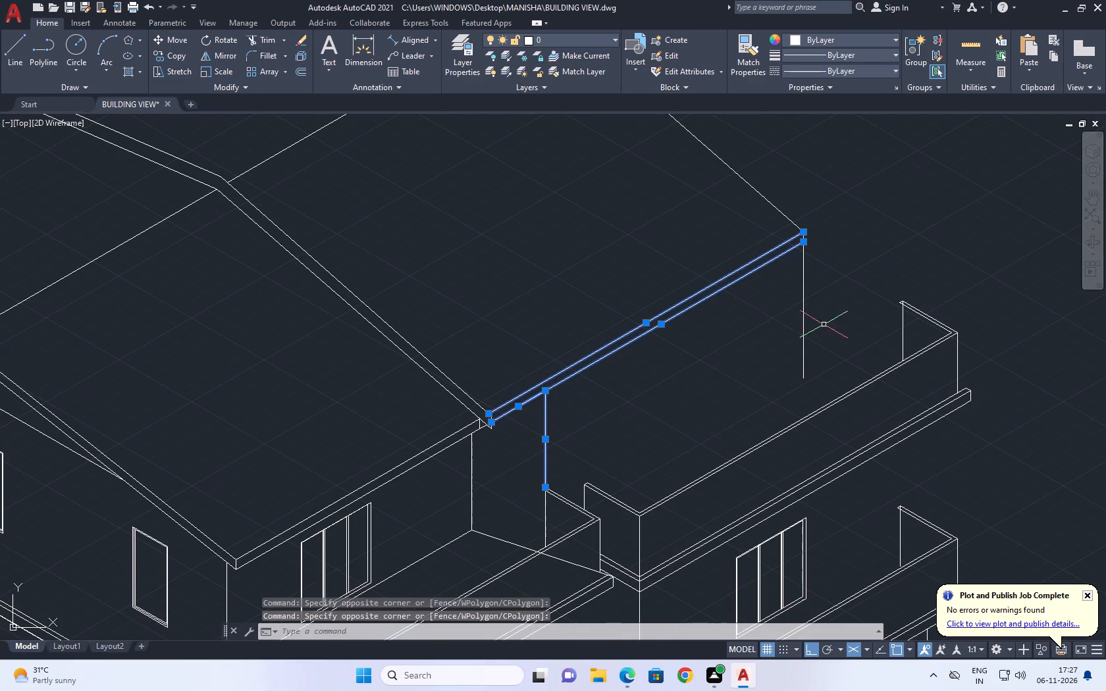
{"action": "left_click", "coordinate": [829, 319]}
{"action": "left_click_drag", "start_coordinate": [797, 277], "coordinate": [743, 274]}
{"action": "right_click", "coordinate": [672, 251]}
{"action": "left_click", "coordinate": [714, 332]}
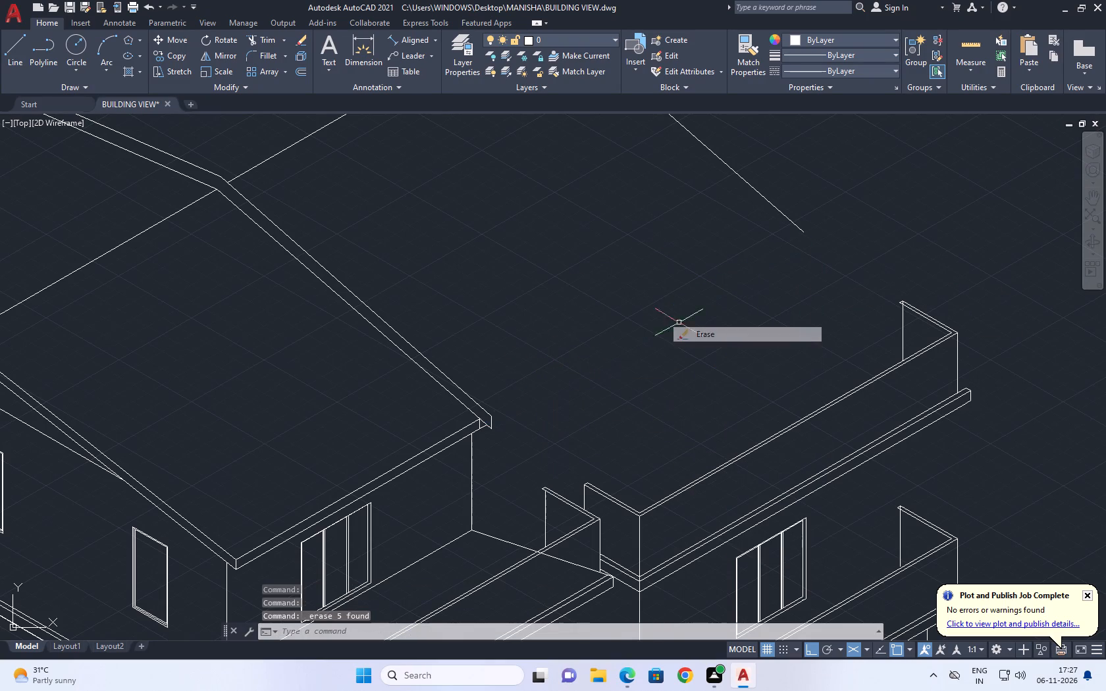
Erase the rear roof section's ridge line and its two sloping gable edge lines.
{"action": "middle_click_drag", "start_coordinate": [572, 170], "coordinate": [616, 367]}
{"action": "left_click", "coordinate": [645, 308]}
{"action": "left_click_drag", "start_coordinate": [544, 199], "coordinate": [530, 199]}
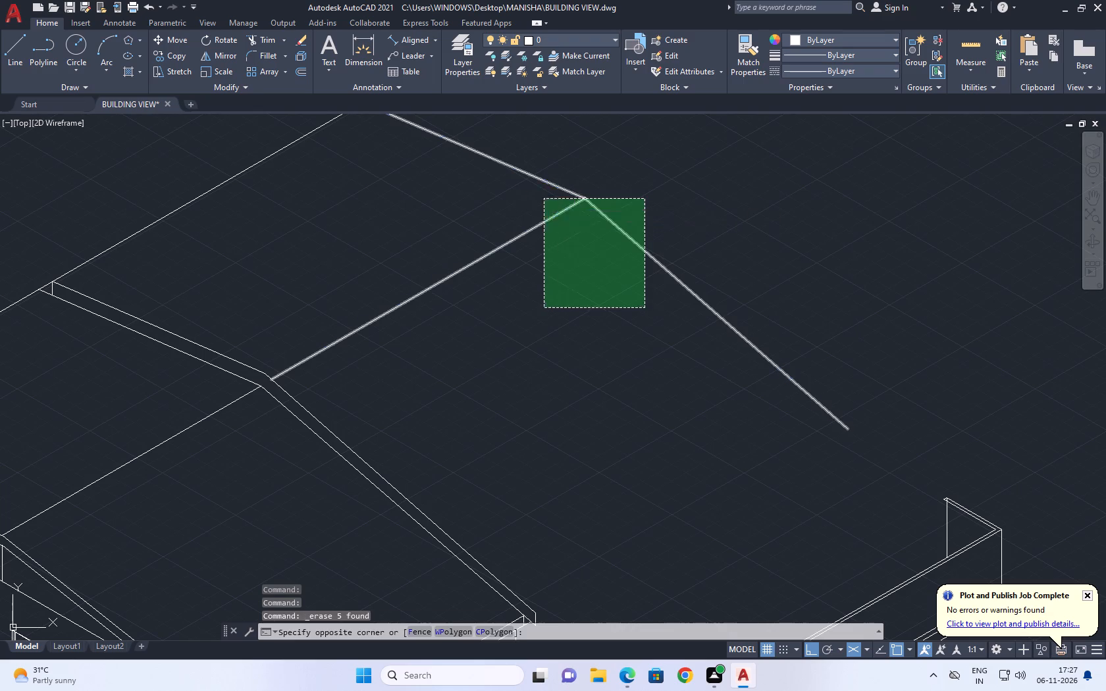
{"action": "left_click_drag", "start_coordinate": [530, 199], "coordinate": [500, 199]}
{"action": "right_click", "coordinate": [557, 203]}
{"action": "left_click", "coordinate": [601, 287]}
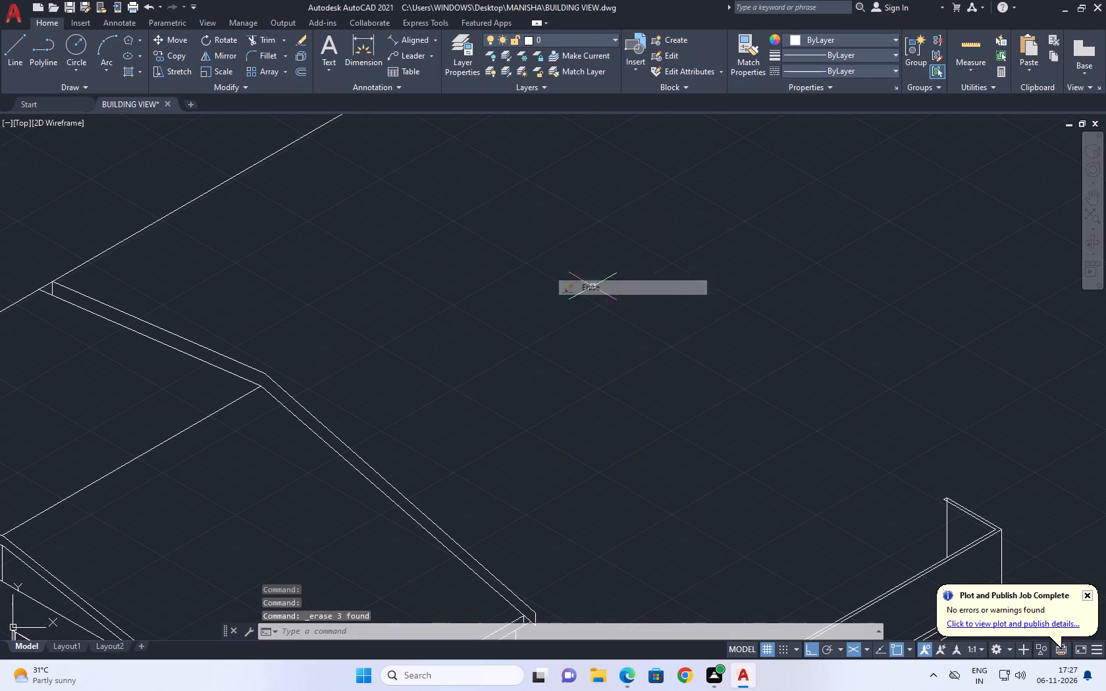
Trim the far roof edge line where it extends past the end of the remaining front roof.
{"action": "middle_click_drag", "start_coordinate": [432, 207], "coordinate": [614, 348]}
{"action": "left_click", "coordinate": [622, 351]}
{"action": "left_click", "coordinate": [452, 288]}
{"action": "scroll", "coordinate": [451, 245], "scroll_direction": "down", "scroll_amount": 2}
{"action": "key", "text": "Escape"}
{"action": "type", "text": "TR"}
{"action": "key", "text": "space"}
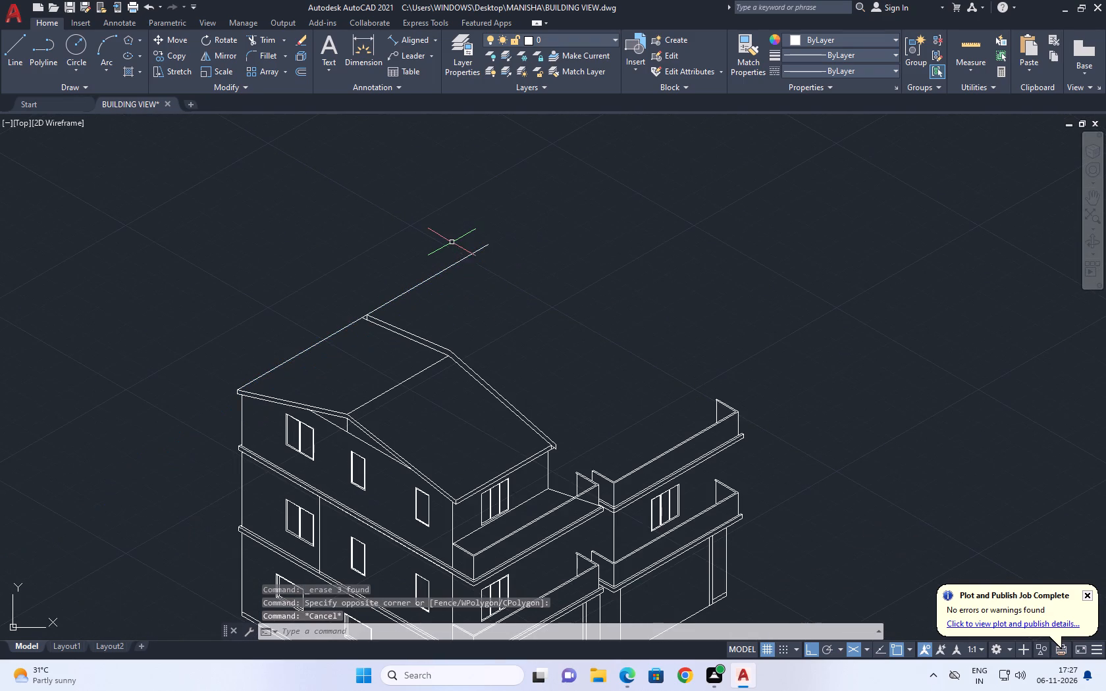
{"action": "left_click", "coordinate": [438, 265]}
{"action": "left_click", "coordinate": [465, 290]}
{"action": "key", "text": "space"}
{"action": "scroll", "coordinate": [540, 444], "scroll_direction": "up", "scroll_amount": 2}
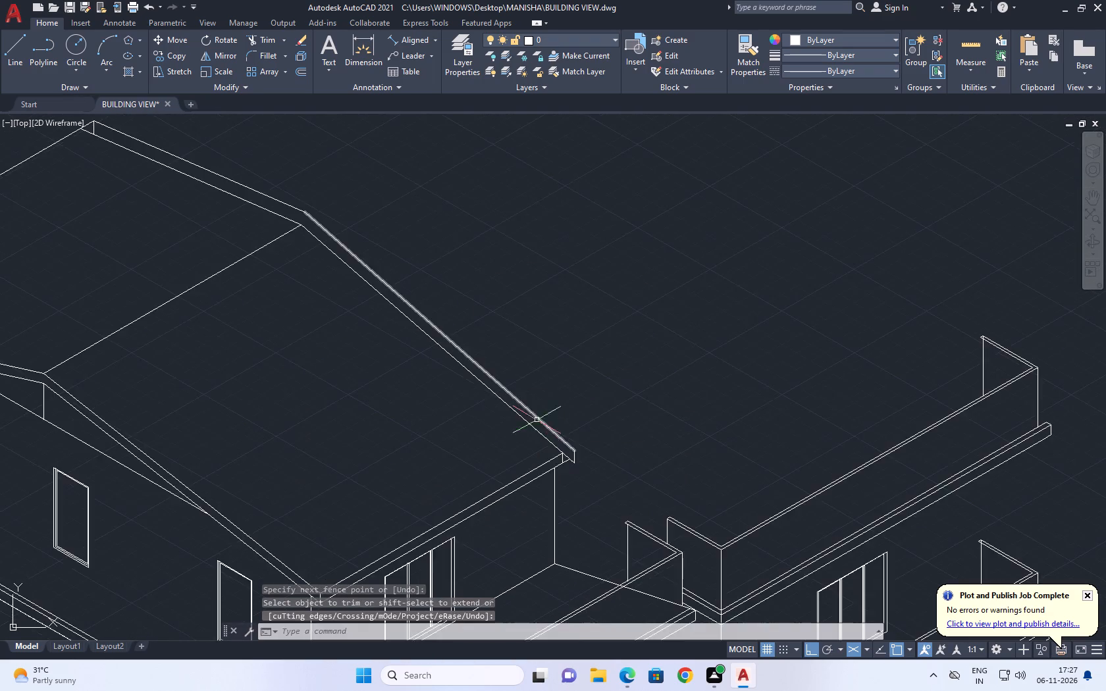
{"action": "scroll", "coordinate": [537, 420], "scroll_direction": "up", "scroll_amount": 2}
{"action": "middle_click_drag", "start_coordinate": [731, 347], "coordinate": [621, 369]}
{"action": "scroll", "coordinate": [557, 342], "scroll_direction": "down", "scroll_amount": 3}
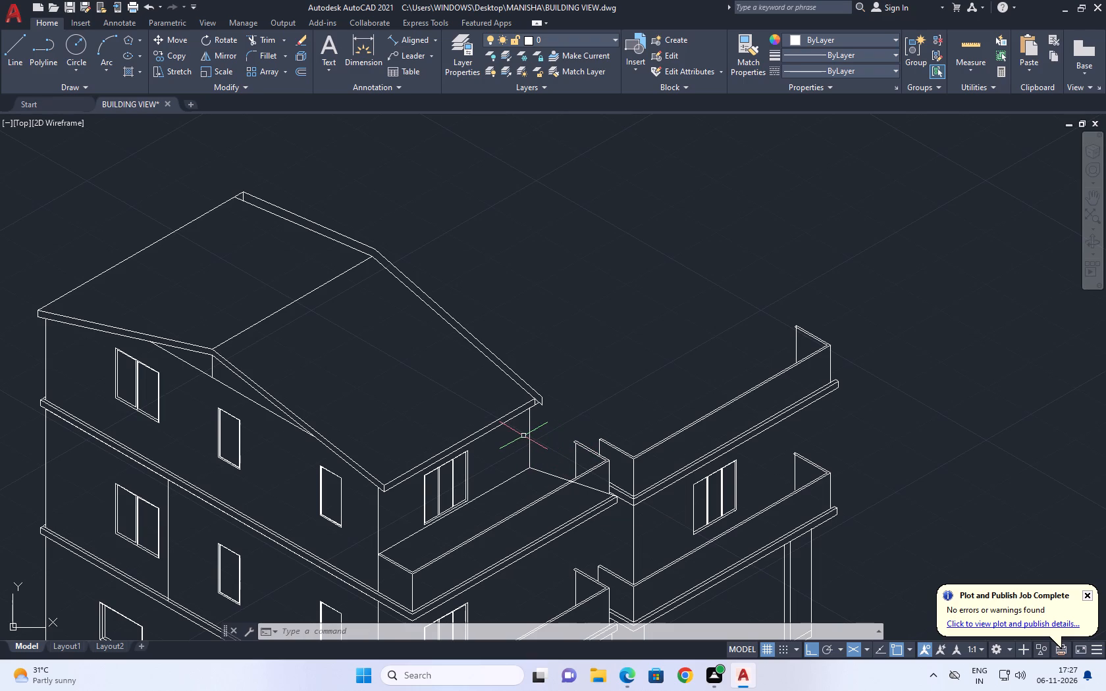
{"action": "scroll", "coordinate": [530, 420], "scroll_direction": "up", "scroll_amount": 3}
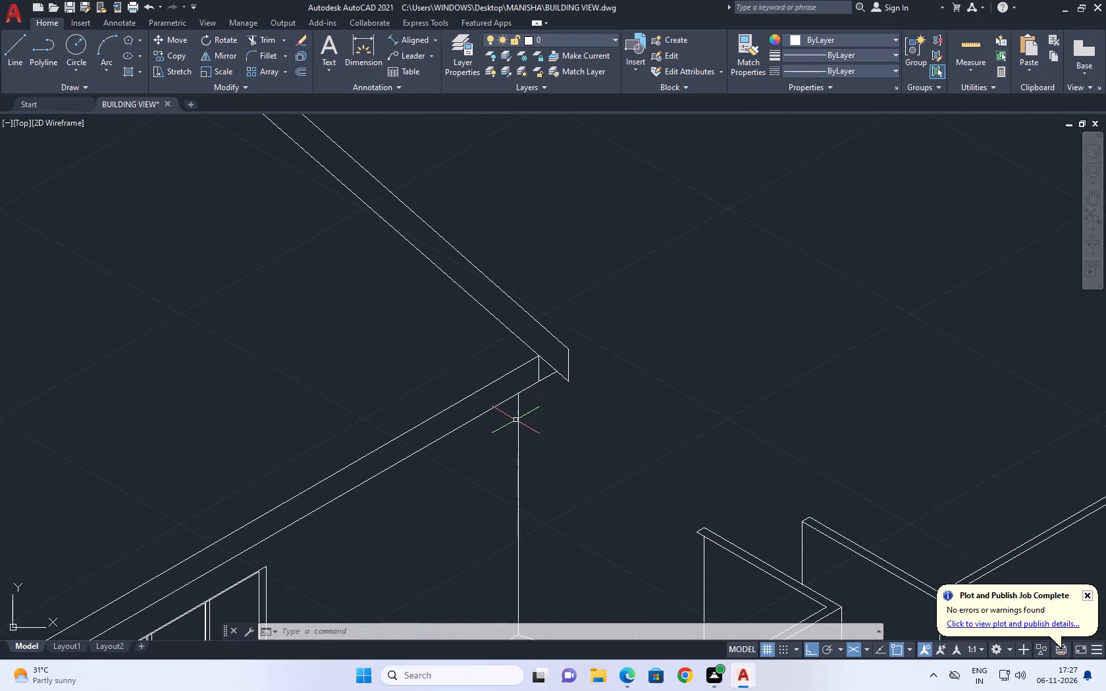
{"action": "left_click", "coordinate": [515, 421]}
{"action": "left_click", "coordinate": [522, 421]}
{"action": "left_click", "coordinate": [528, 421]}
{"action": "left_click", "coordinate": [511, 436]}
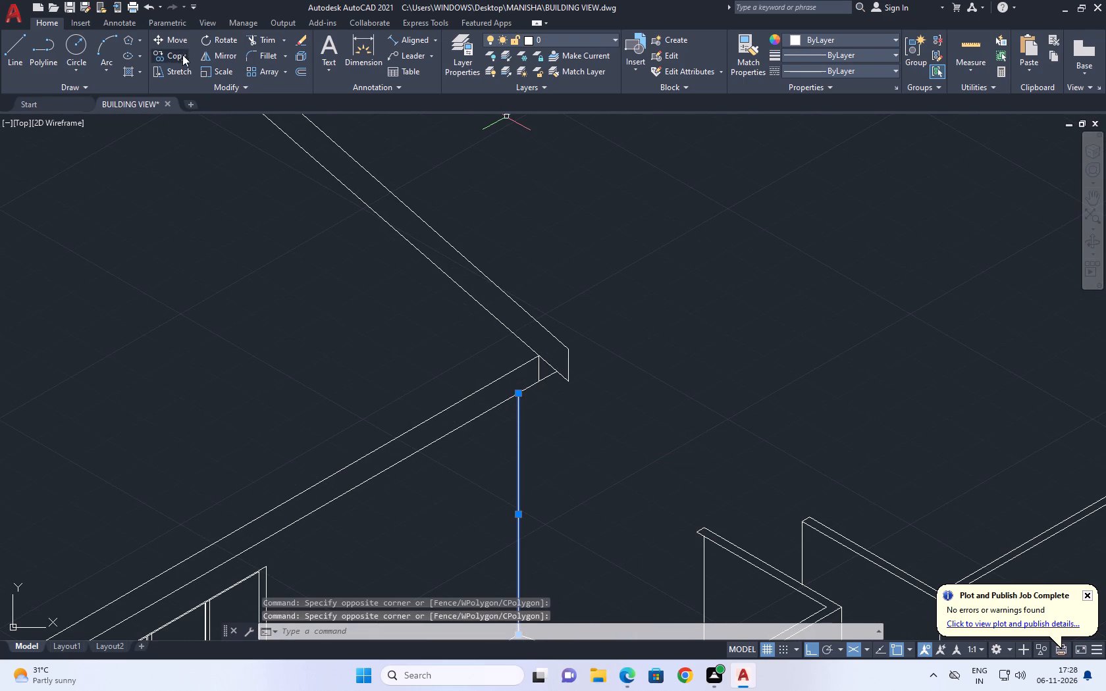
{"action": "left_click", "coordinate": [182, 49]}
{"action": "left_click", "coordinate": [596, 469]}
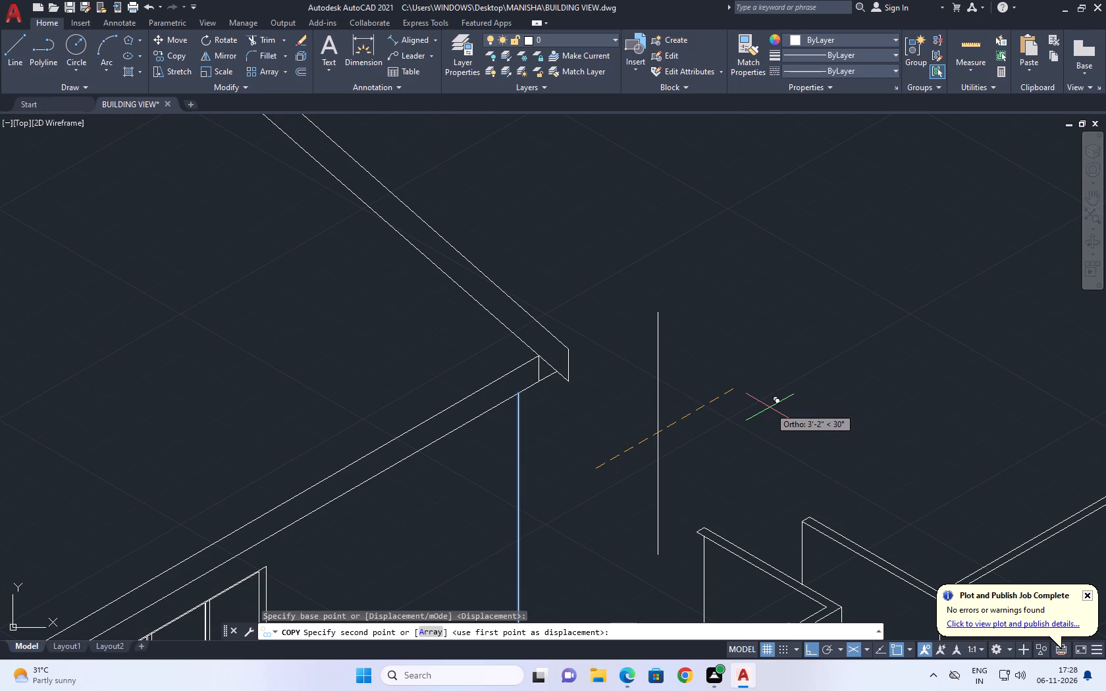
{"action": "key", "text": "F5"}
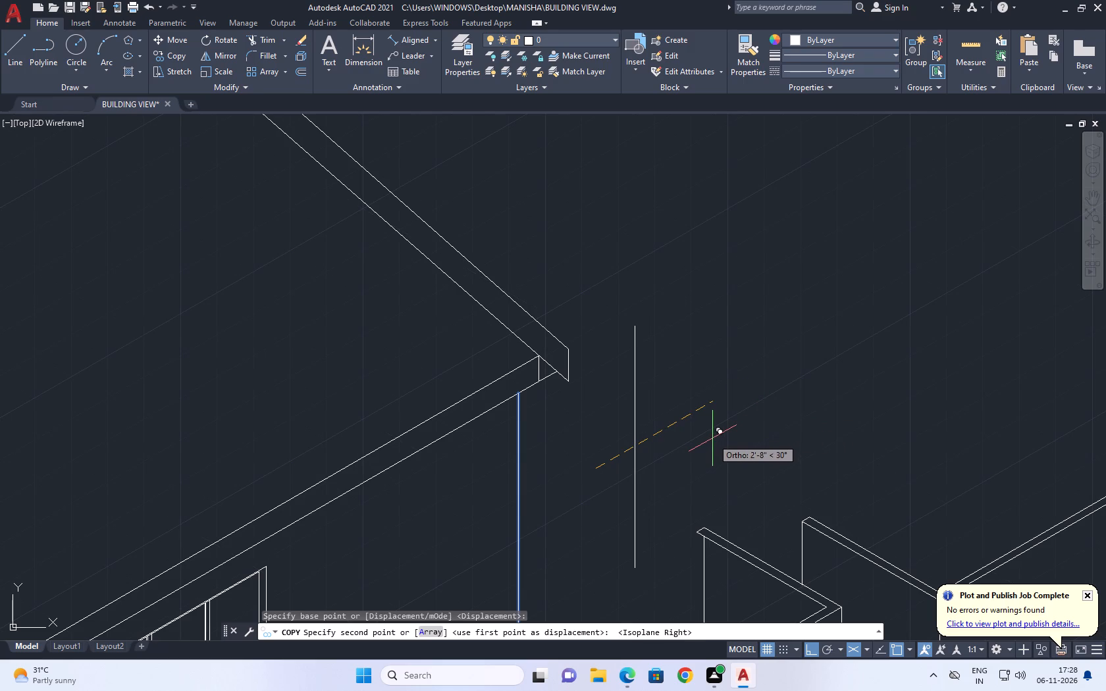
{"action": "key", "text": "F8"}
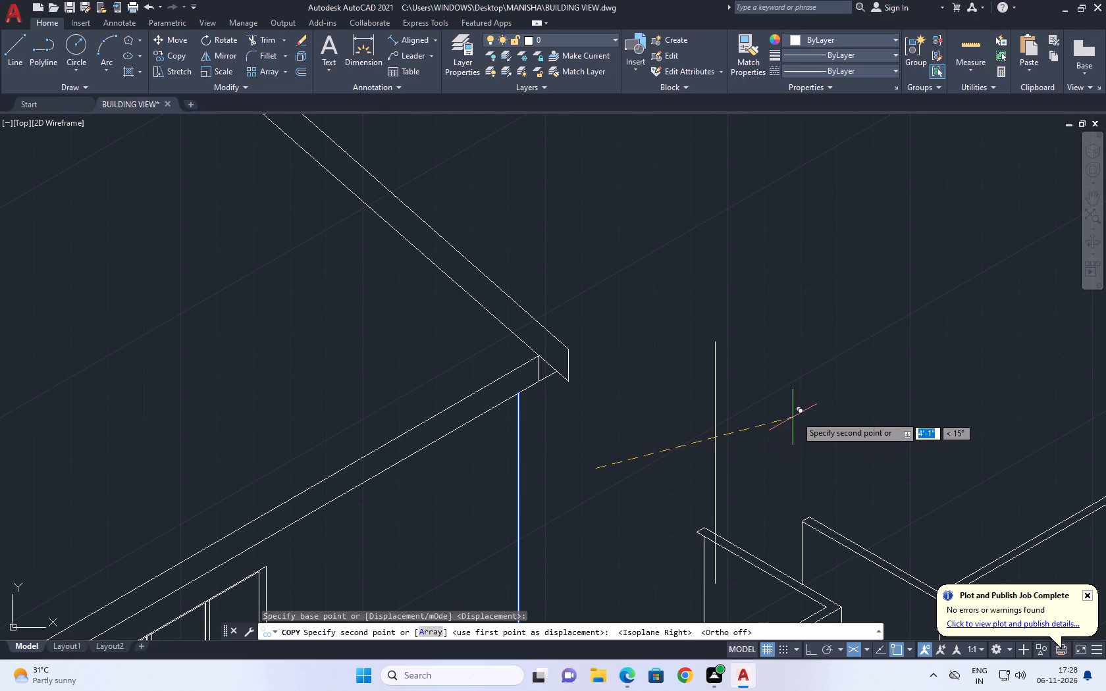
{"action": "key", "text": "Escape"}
Copy the upper balcony parapet's short vertical end line about 3'-10" at 150° on the left isoplane, toward the top-floor wall corner.
{"action": "left_click", "coordinate": [799, 547]}
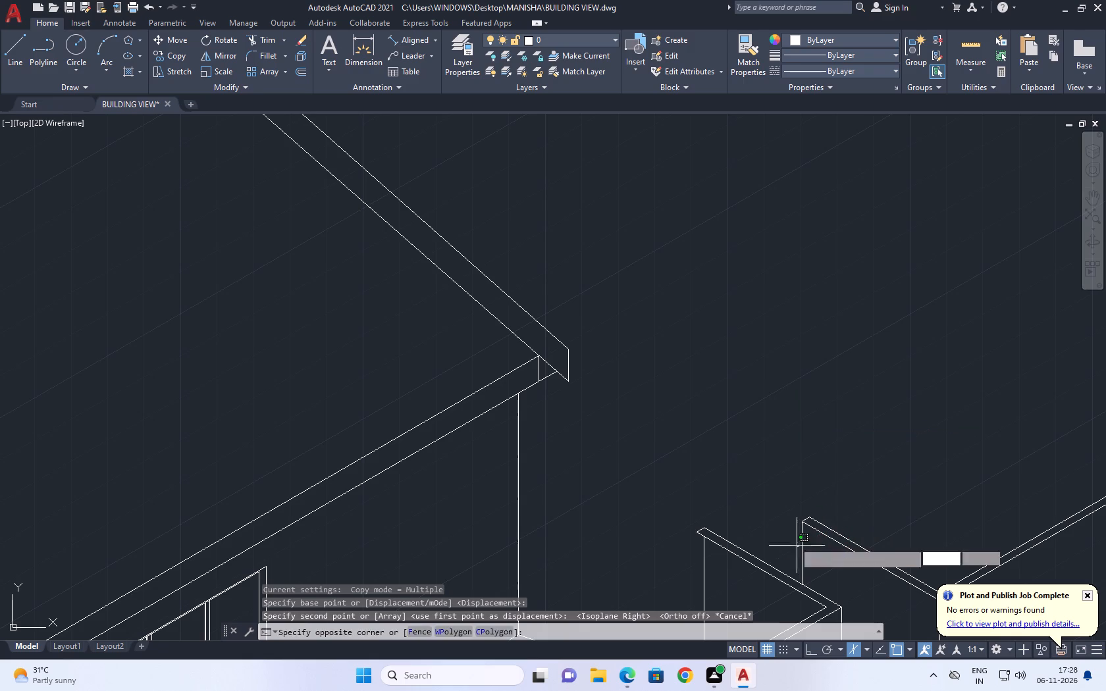
{"action": "left_click", "coordinate": [781, 530]}
{"action": "scroll", "coordinate": [765, 439], "scroll_direction": "down", "scroll_amount": 3}
{"action": "middle_click_drag", "start_coordinate": [683, 467], "coordinate": [687, 465]}
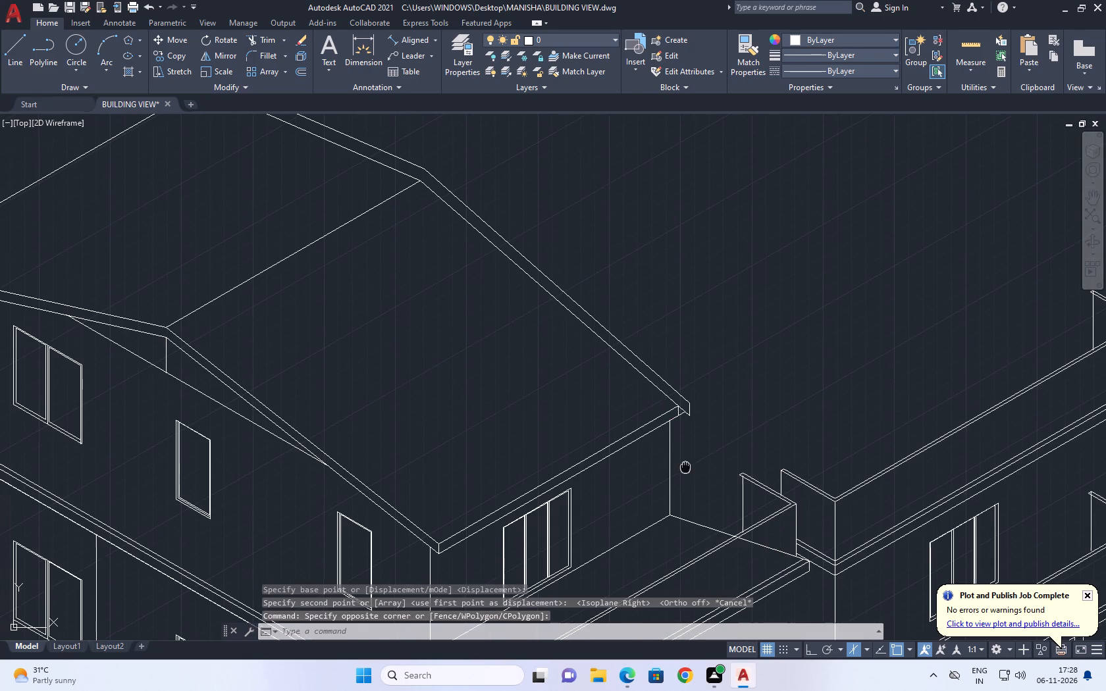
{"action": "middle_click_drag", "start_coordinate": [687, 465], "coordinate": [708, 309]}
{"action": "scroll", "coordinate": [815, 325], "scroll_direction": "up", "scroll_amount": 3}
{"action": "left_click", "coordinate": [800, 319]}
{"action": "left_click", "coordinate": [787, 313]}
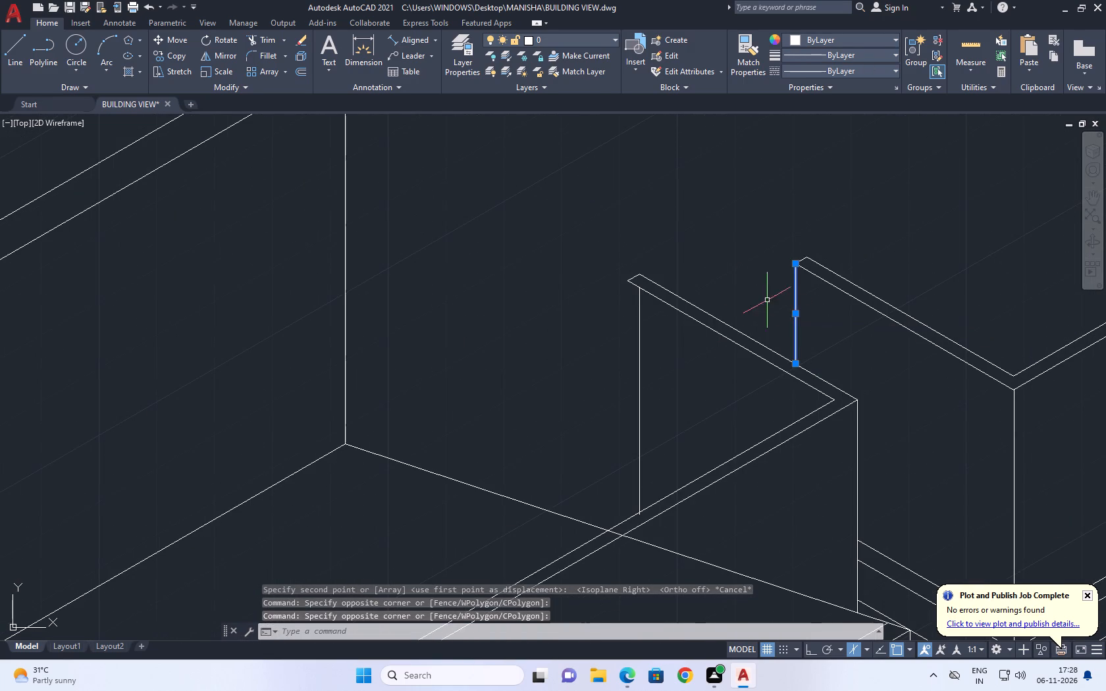
{"action": "middle_click_drag", "start_coordinate": [720, 283], "coordinate": [776, 371]}
{"action": "key", "text": "c"}
{"action": "key", "text": "o"}
{"action": "key", "text": "space"}
{"action": "left_click", "coordinate": [840, 396]}
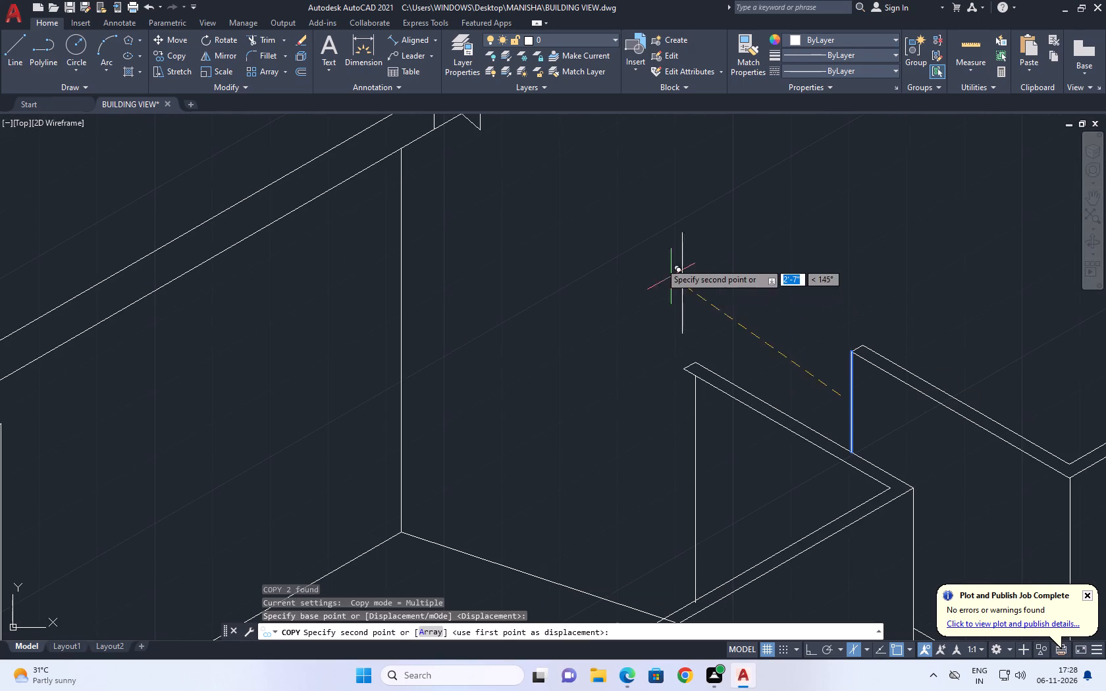
{"action": "scroll", "coordinate": [637, 249], "scroll_direction": "down", "scroll_amount": 1}
{"action": "middle_click_drag", "start_coordinate": [612, 218], "coordinate": [663, 288]}
{"action": "key", "text": "F8"}
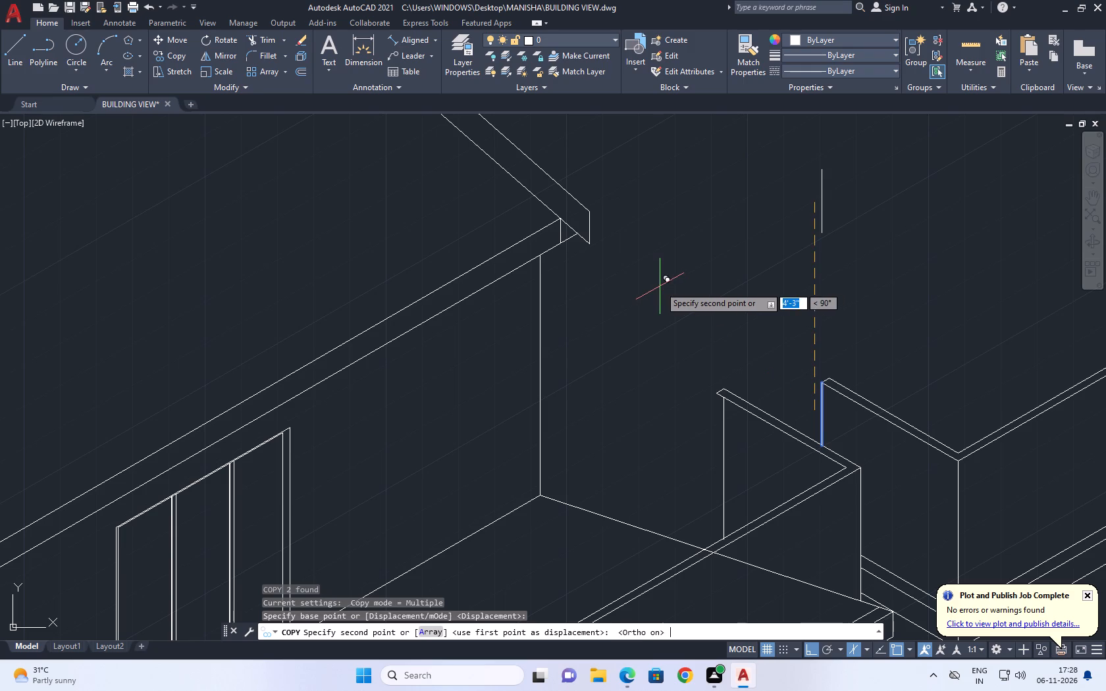
{"action": "key", "text": "F5"}
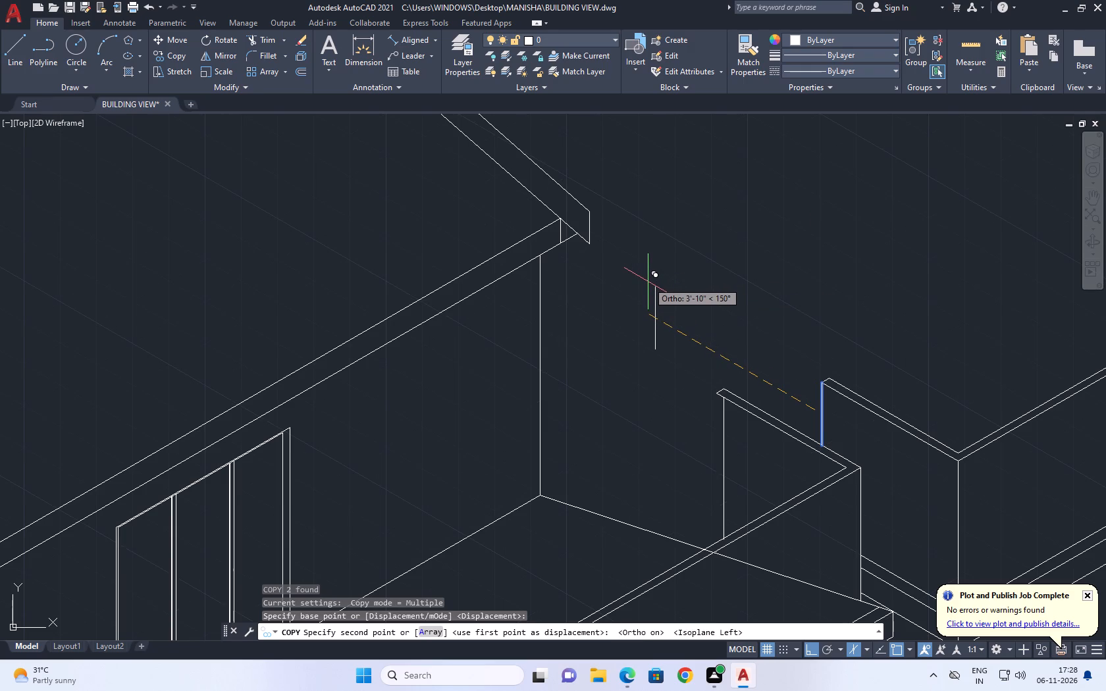
{"action": "left_click", "coordinate": [648, 280]}
{"action": "key", "text": "space"}
Move the copied vertical line slightly back toward the balcony along the left isoplane's 330° direction.
{"action": "left_click", "coordinate": [697, 330]}
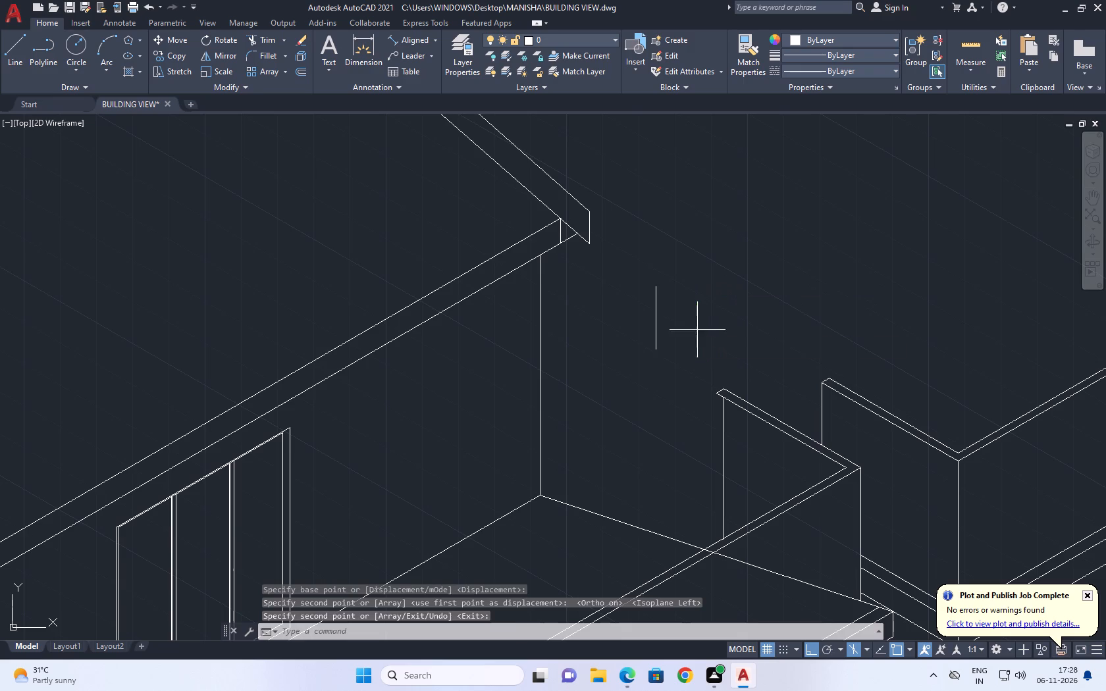
{"action": "left_click", "coordinate": [654, 316]}
{"action": "key", "text": "m"}
{"action": "key", "text": "space"}
{"action": "left_click_drag", "start_coordinate": [708, 315], "coordinate": [721, 315]}
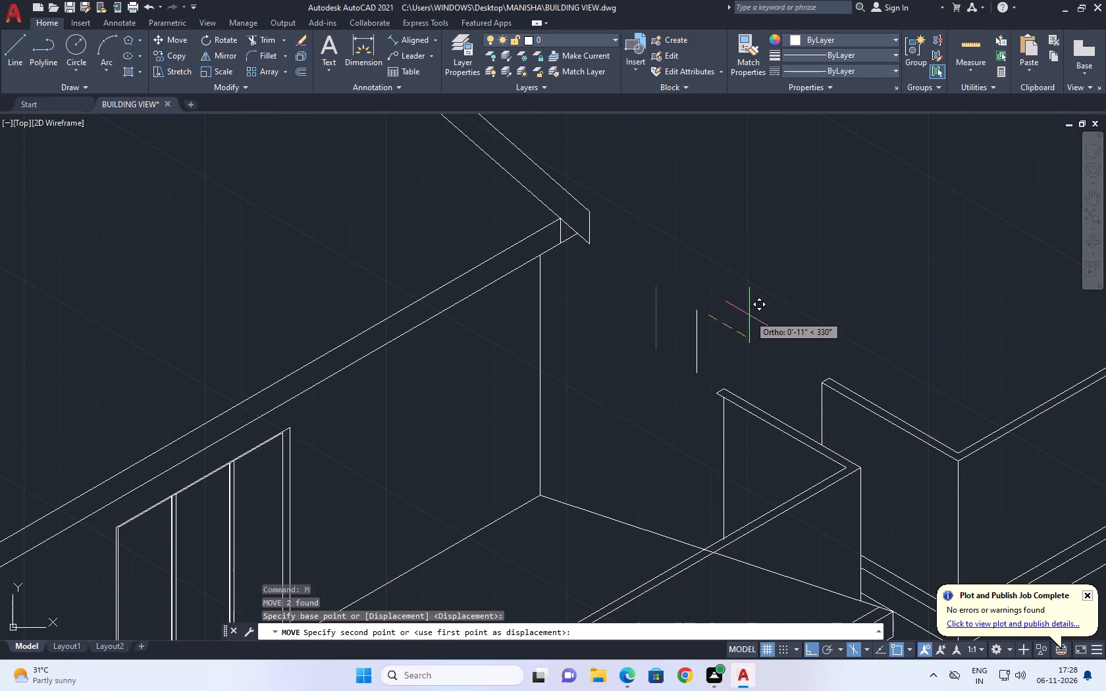
{"action": "left_click", "coordinate": [722, 311]}
Extend the moved vertical line down to the slanting floor line between the wall corner and the balcony.
{"action": "type", "text": "EX"}
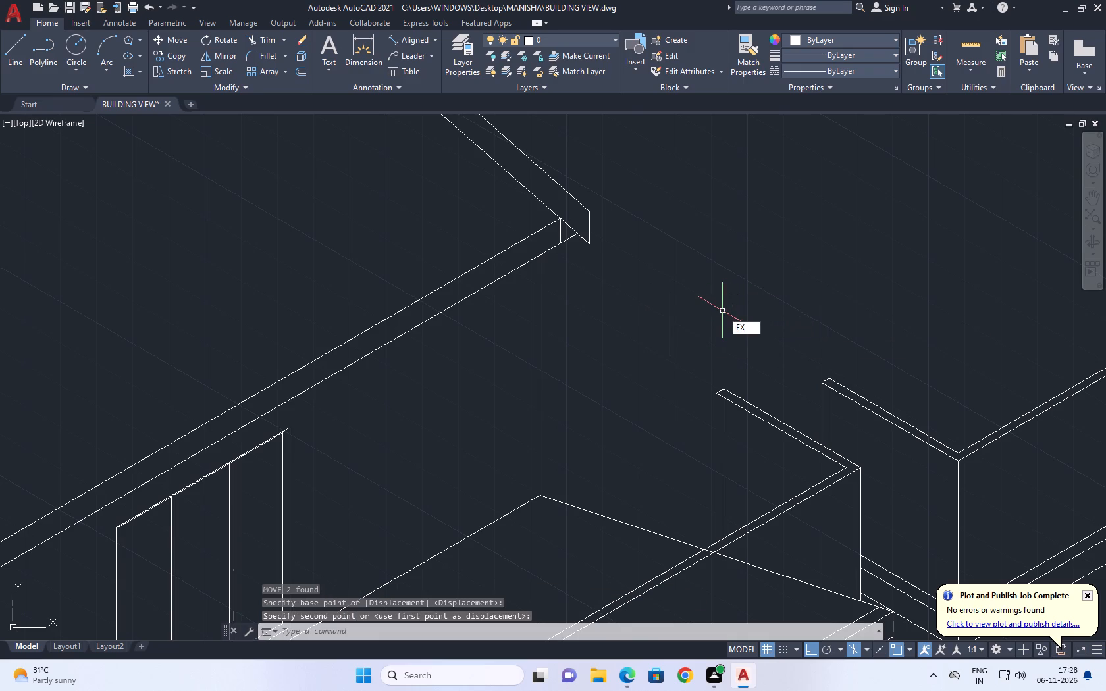
{"action": "key", "text": "space"}
{"action": "left_click", "coordinate": [661, 334]}
{"action": "left_click", "coordinate": [712, 324]}
{"action": "key", "text": "Escape"}
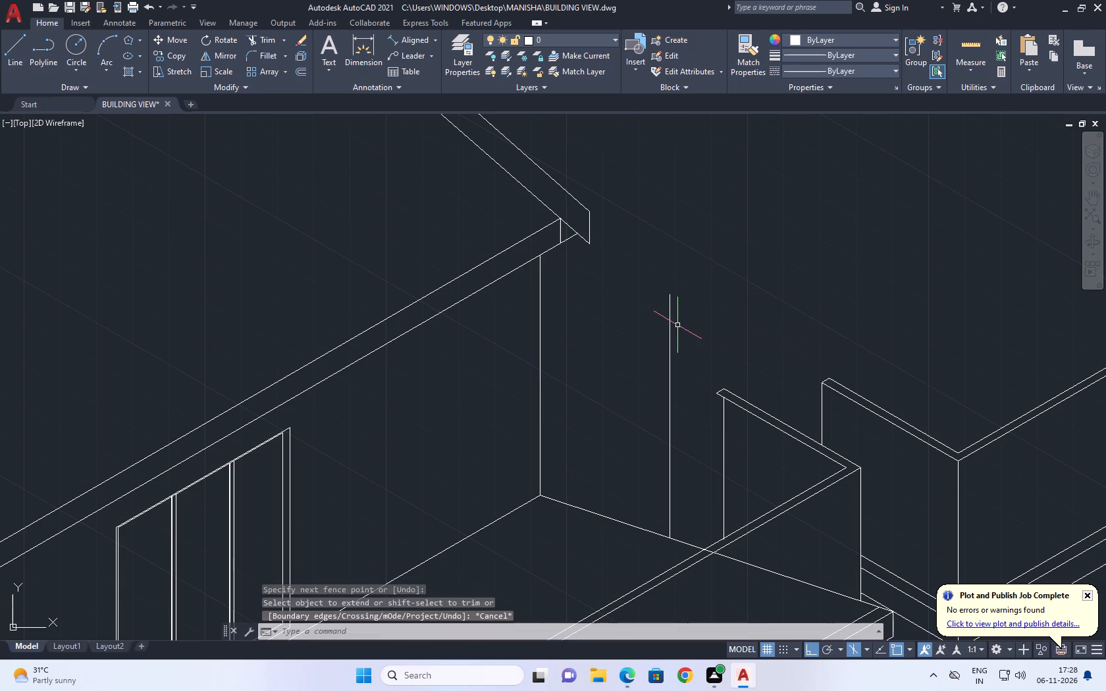
Stretch the vertical line's top end straight up to about the height of the roof's eave corner.
{"action": "middle_click_drag", "start_coordinate": [685, 317], "coordinate": [810, 304]}
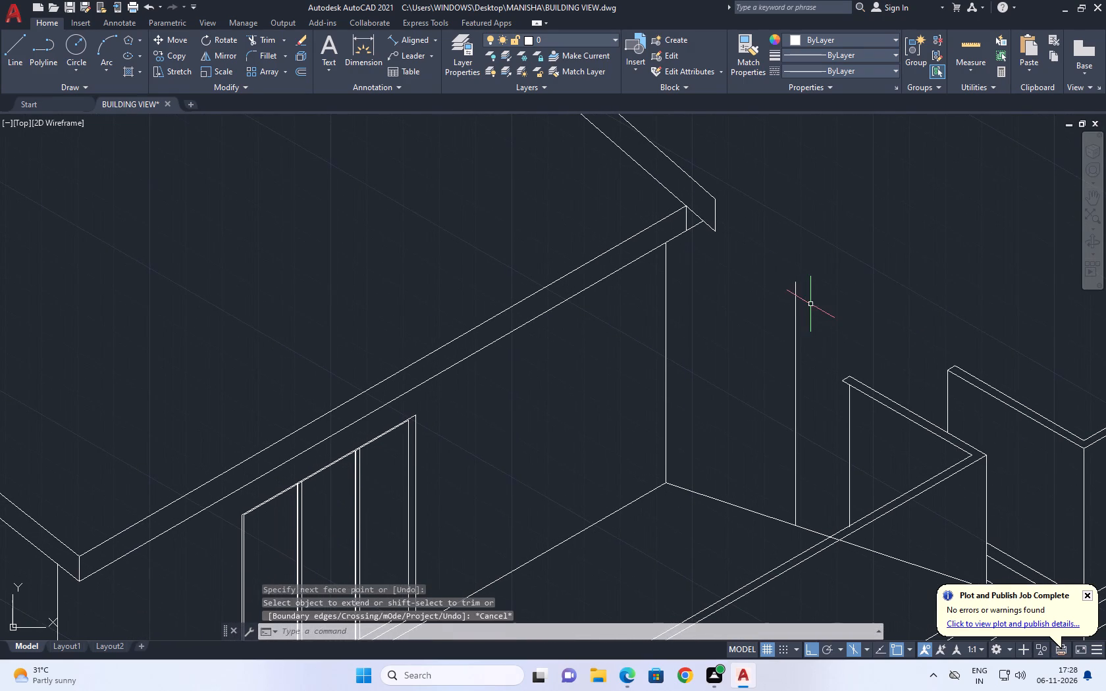
{"action": "left_click", "coordinate": [810, 304]}
{"action": "left_click", "coordinate": [782, 273]}
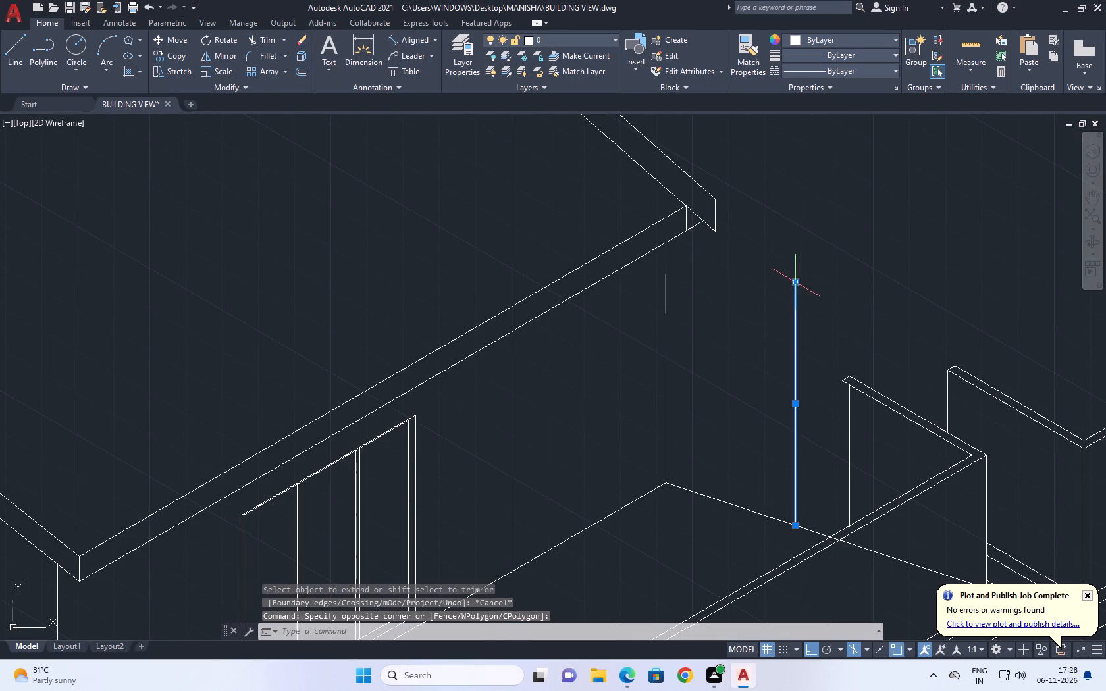
{"action": "left_click", "coordinate": [796, 281]}
{"action": "left_click", "coordinate": [795, 215]}
{"action": "key", "text": "Escape"}
Copy the far roof edge's four sloping lines and short lower end line from the eave corner to the new vertical line's top.
{"action": "scroll", "coordinate": [745, 330], "scroll_direction": "down", "scroll_amount": 2}
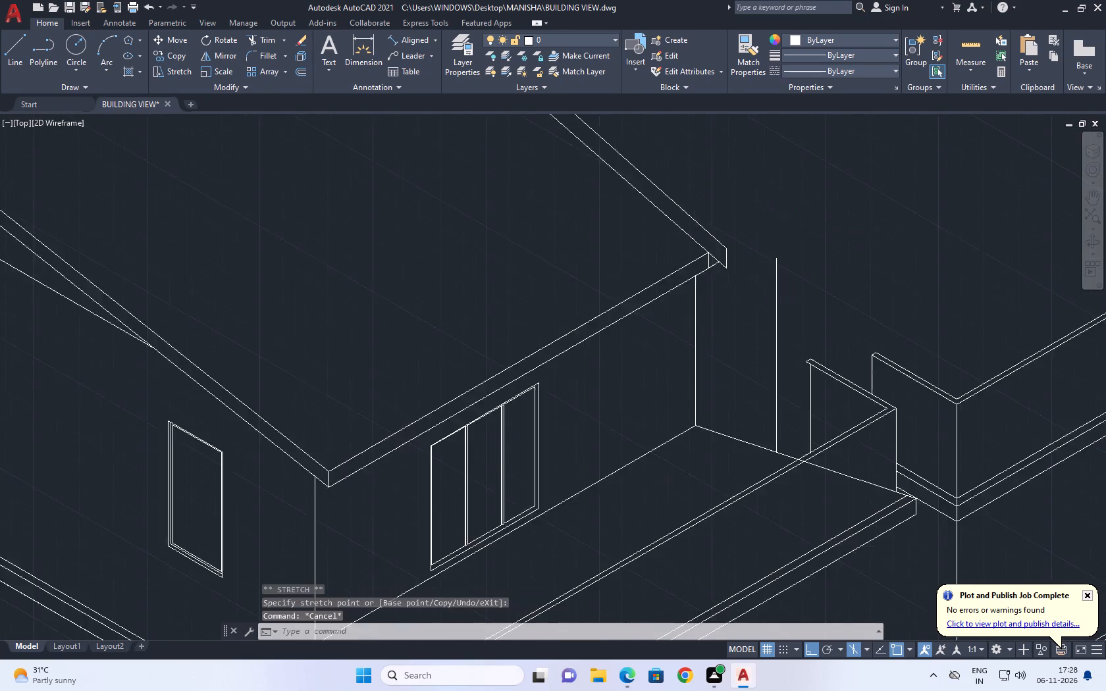
{"action": "scroll", "coordinate": [745, 330], "scroll_direction": "down", "scroll_amount": 1}
{"action": "middle_click_drag", "start_coordinate": [771, 249], "coordinate": [752, 302]}
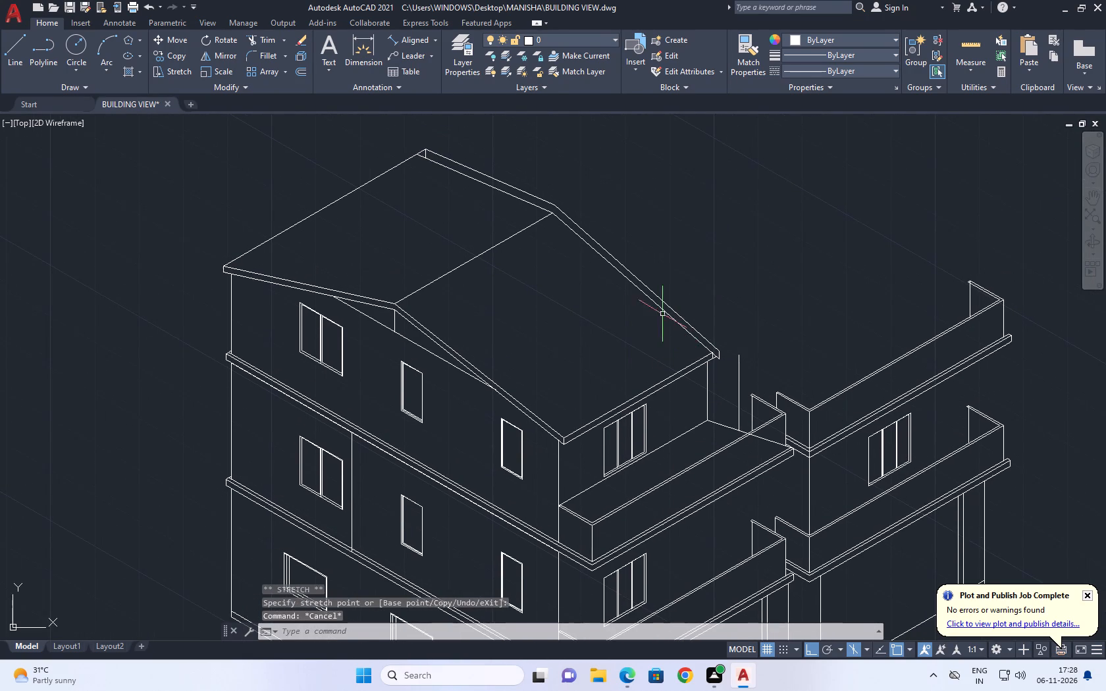
{"action": "middle_click_drag", "start_coordinate": [664, 332], "coordinate": [665, 371]}
{"action": "scroll", "coordinate": [666, 371], "scroll_direction": "up", "scroll_amount": 1}
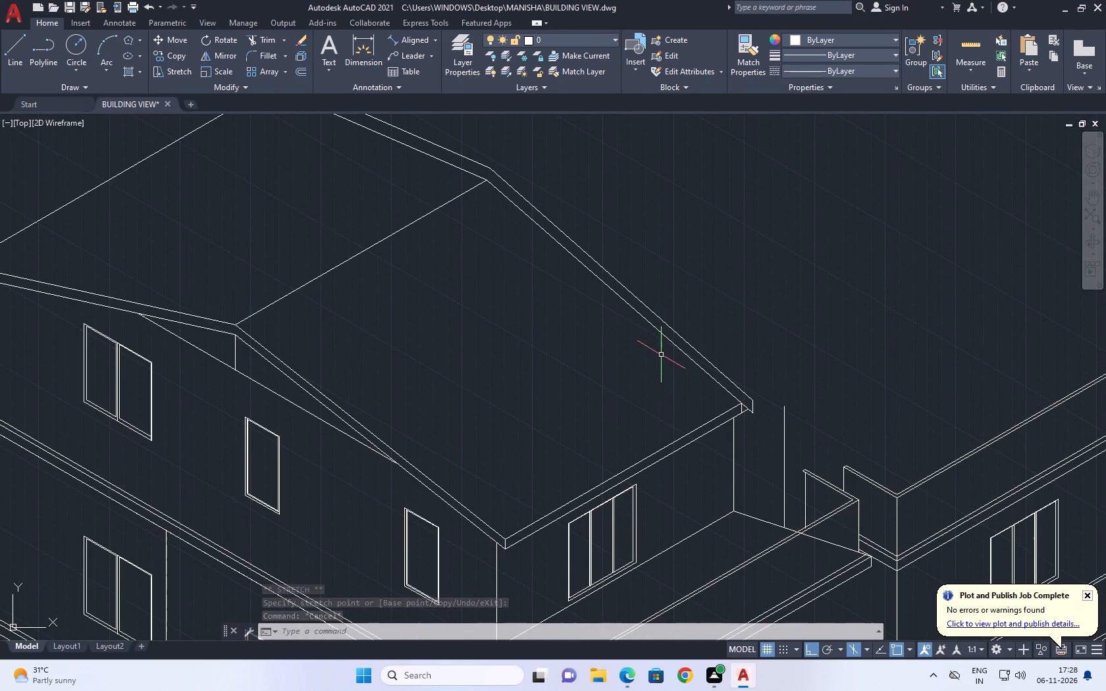
{"action": "left_click", "coordinate": [695, 285]}
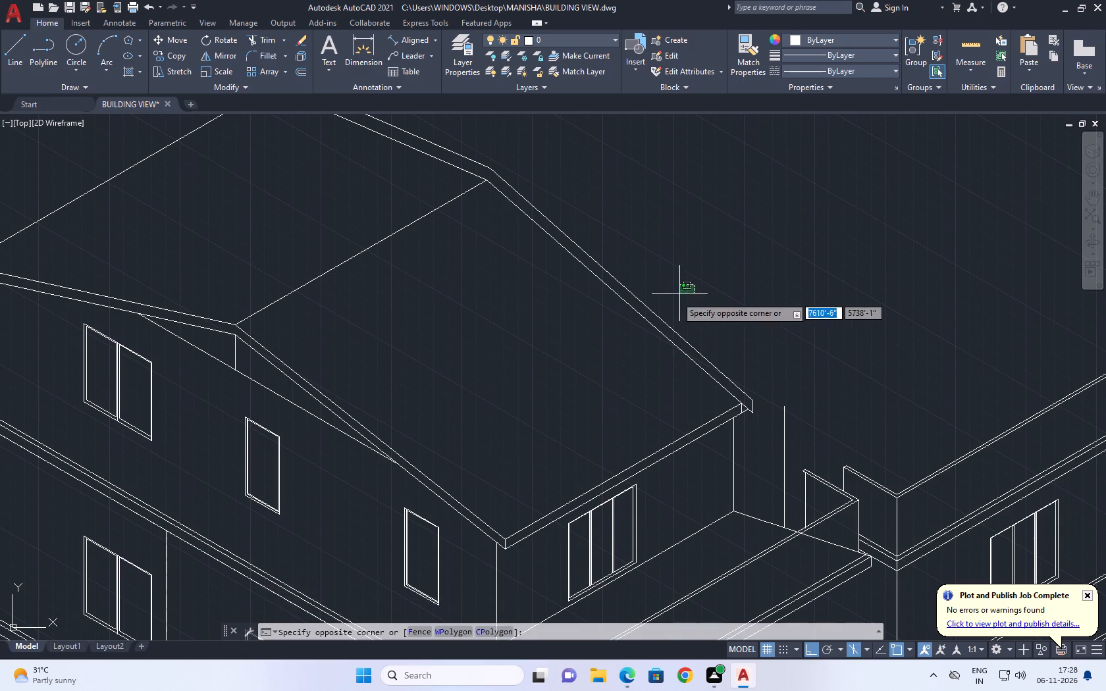
{"action": "left_click", "coordinate": [593, 320]}
{"action": "scroll", "coordinate": [756, 401], "scroll_direction": "up", "scroll_amount": 1}
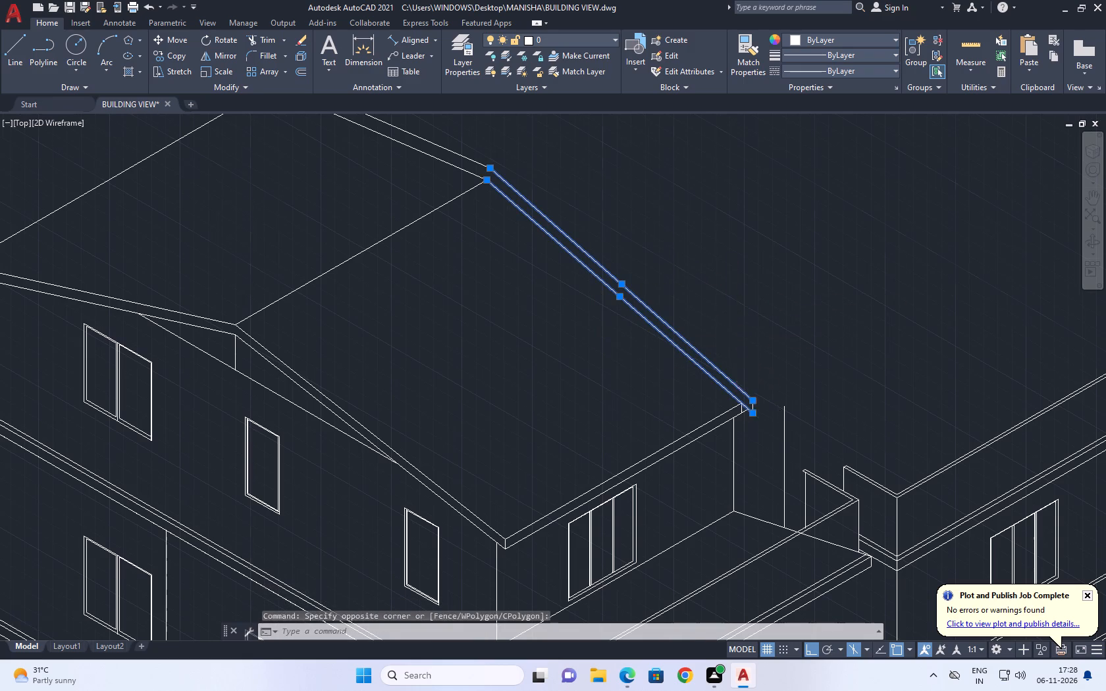
{"action": "scroll", "coordinate": [756, 401], "scroll_direction": "up", "scroll_amount": 3}
{"action": "left_click", "coordinate": [736, 375]}
{"action": "left_click", "coordinate": [804, 546]}
{"action": "scroll", "coordinate": [795, 450], "scroll_direction": "down", "scroll_amount": 2}
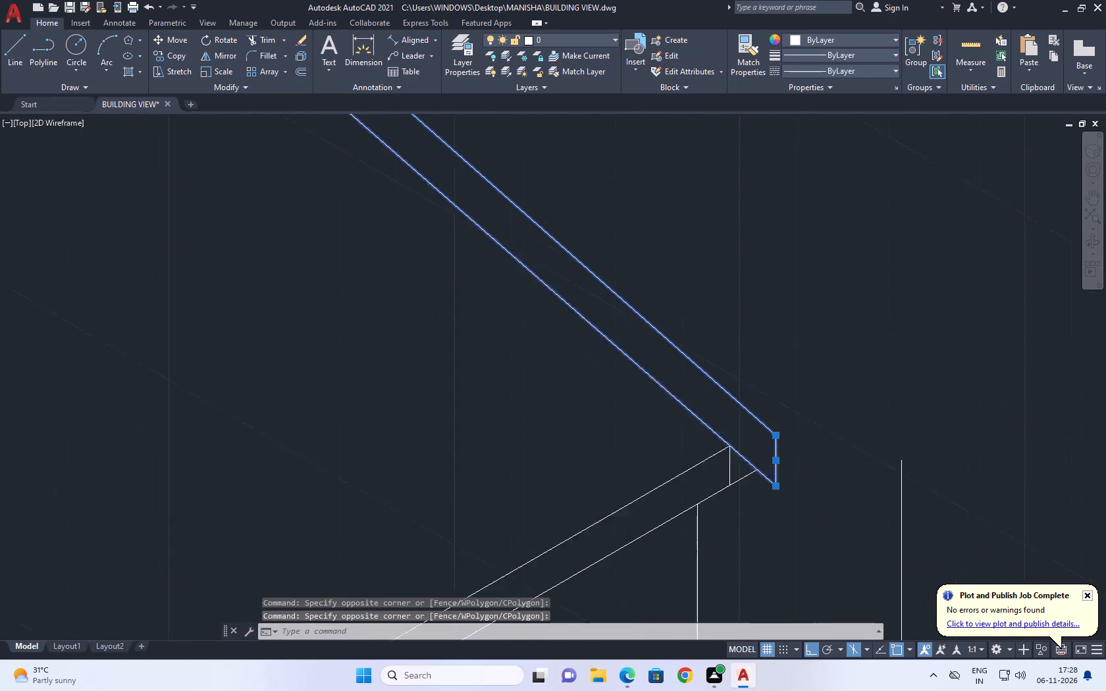
{"action": "scroll", "coordinate": [795, 450], "scroll_direction": "down", "scroll_amount": 3}
{"action": "scroll", "coordinate": [531, 284], "scroll_direction": "up", "scroll_amount": 4}
{"action": "left_click", "coordinate": [801, 219]}
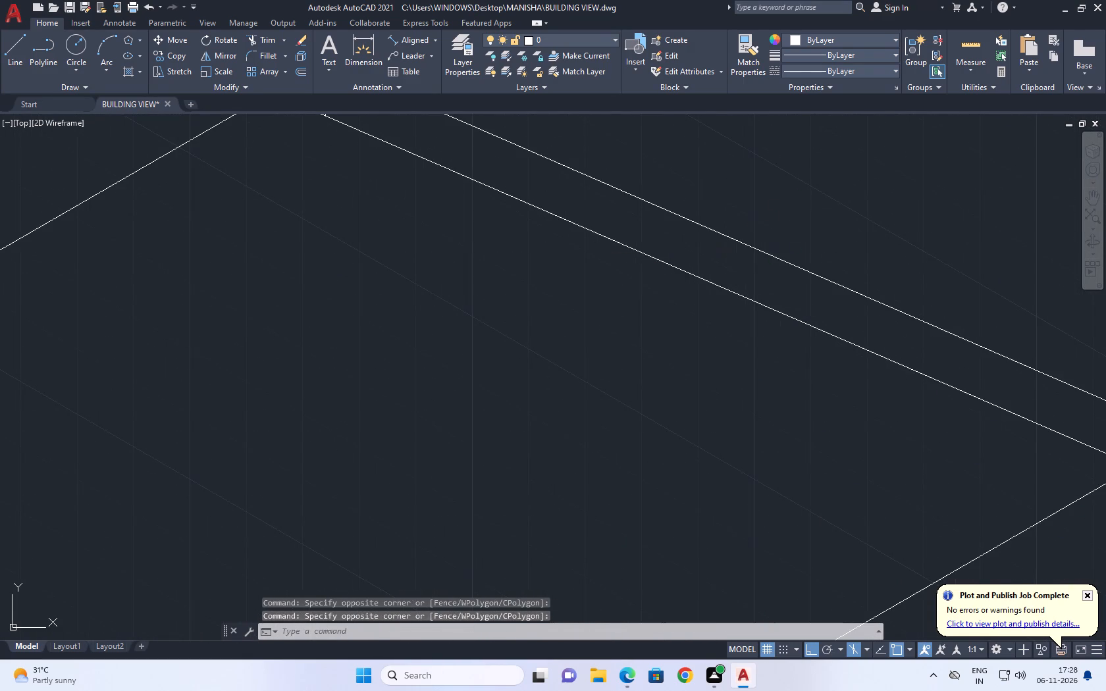
{"action": "left_click_drag", "start_coordinate": [629, 333], "coordinate": [620, 345]}
{"action": "scroll", "coordinate": [581, 349], "scroll_direction": "down", "scroll_amount": 2}
{"action": "scroll", "coordinate": [463, 254], "scroll_direction": "up", "scroll_amount": 2}
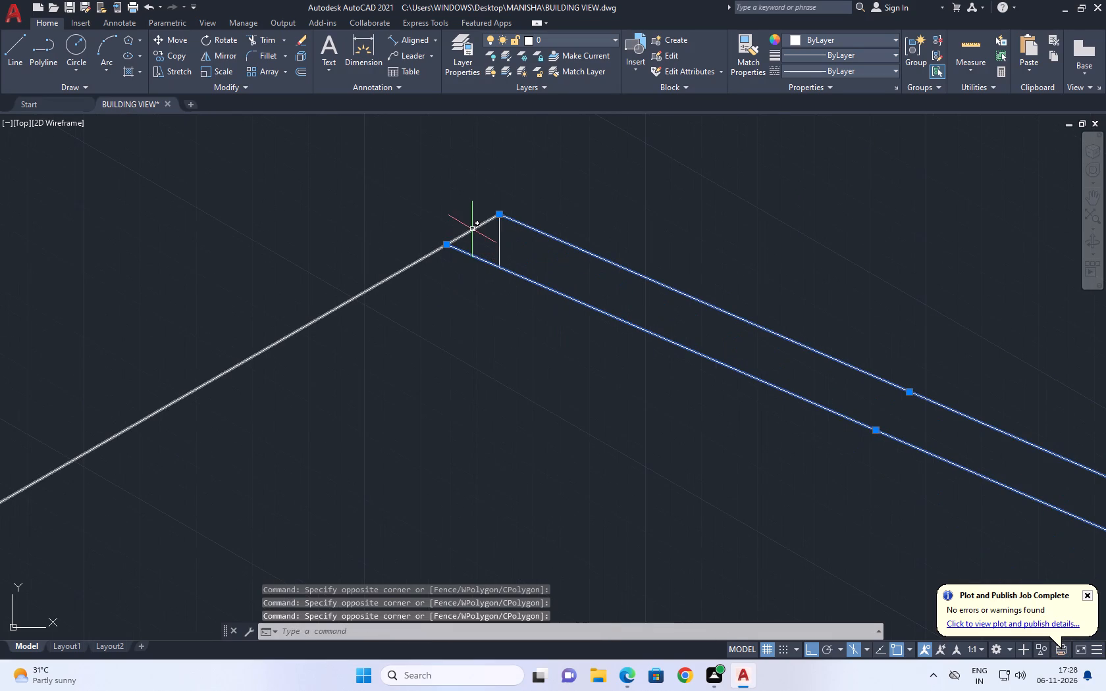
{"action": "scroll", "coordinate": [485, 244], "scroll_direction": "down", "scroll_amount": 2}
{"action": "middle_click_drag", "start_coordinate": [694, 186], "coordinate": [545, 208]}
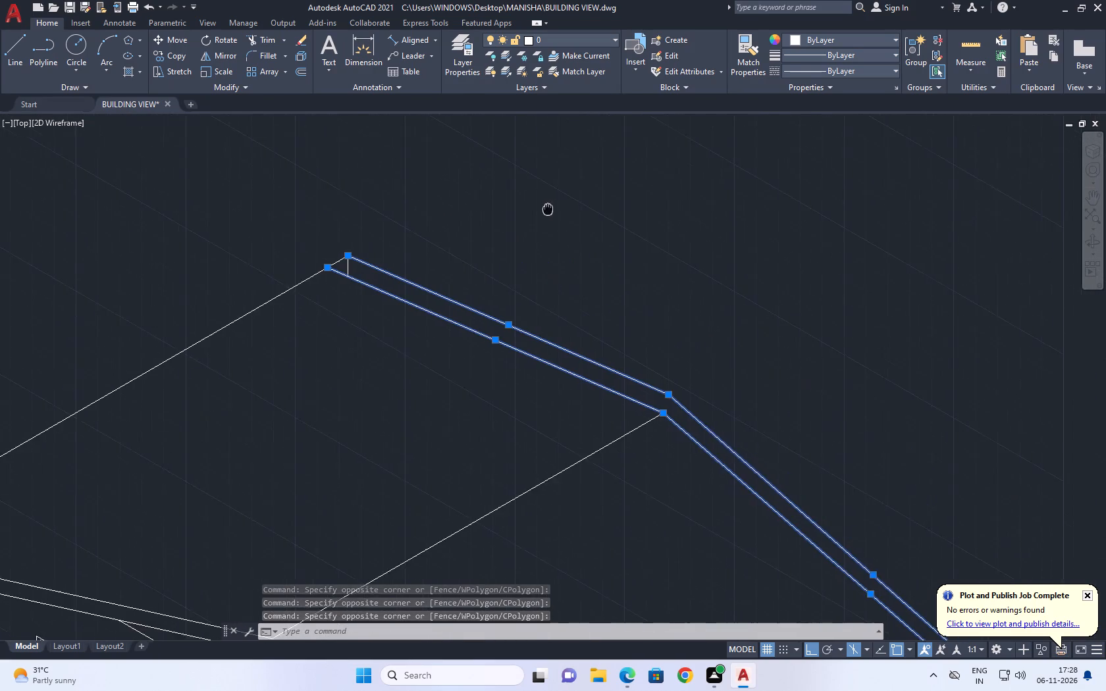
{"action": "middle_click_drag", "start_coordinate": [545, 208], "coordinate": [539, 208]}
{"action": "scroll", "coordinate": [539, 210], "scroll_direction": "down", "scroll_amount": 4}
{"action": "middle_click_drag", "start_coordinate": [641, 311], "coordinate": [600, 330]}
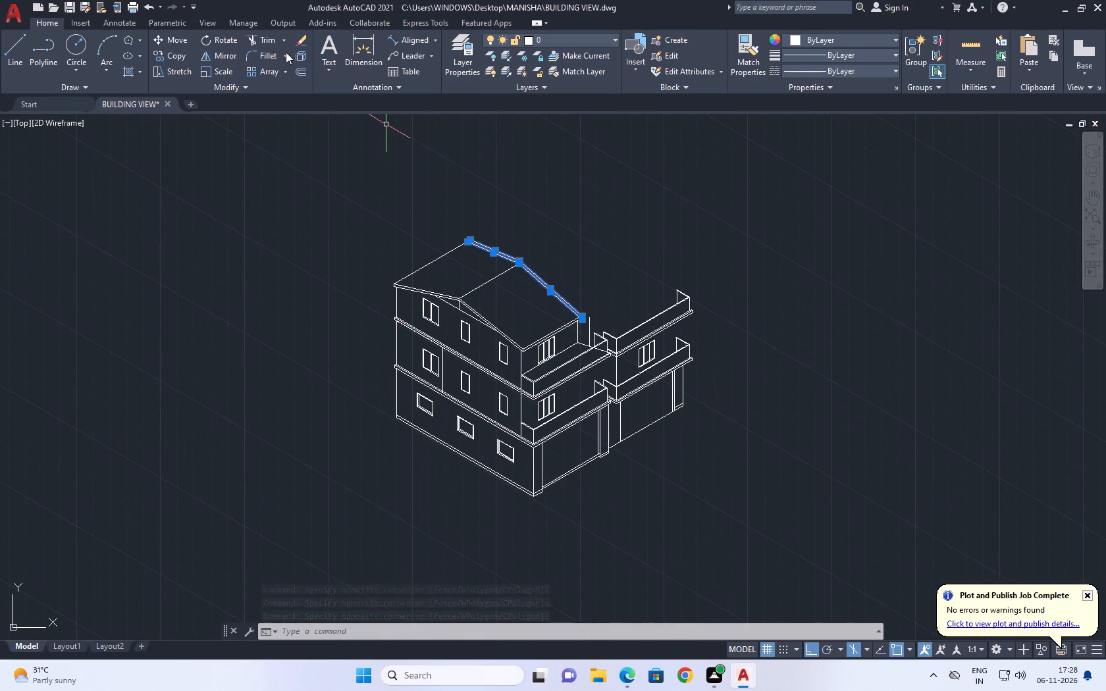
{"action": "left_click", "coordinate": [175, 57]}
{"action": "scroll", "coordinate": [579, 320], "scroll_direction": "up", "scroll_amount": 2}
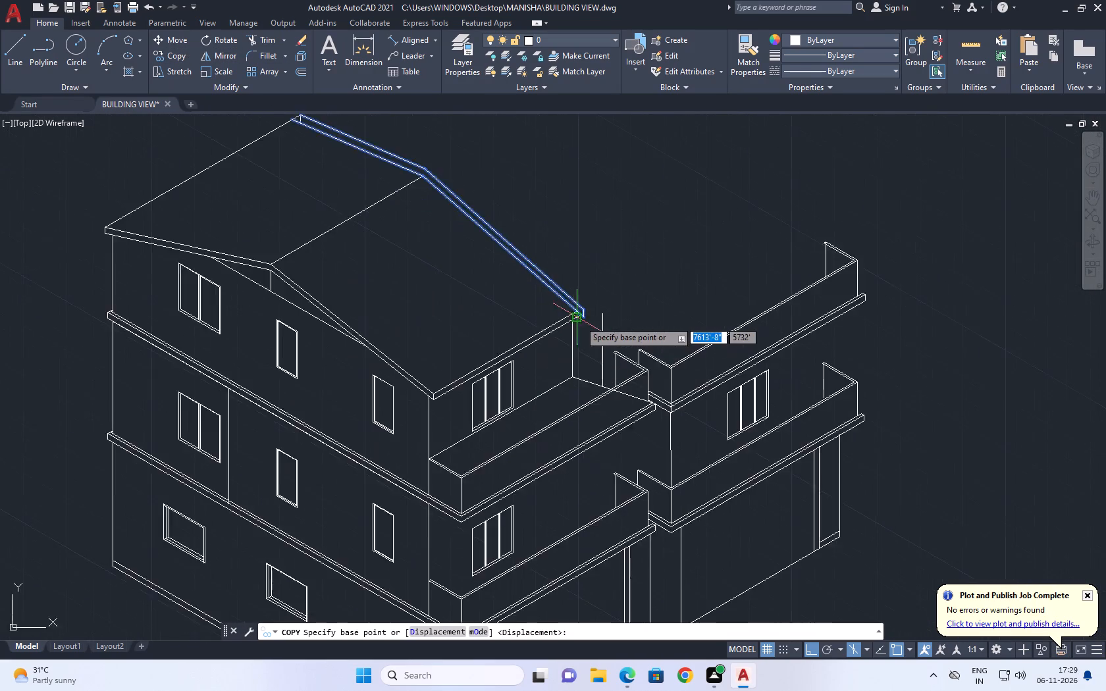
{"action": "scroll", "coordinate": [579, 320], "scroll_direction": "up", "scroll_amount": 2}
{"action": "left_click", "coordinate": [589, 316]}
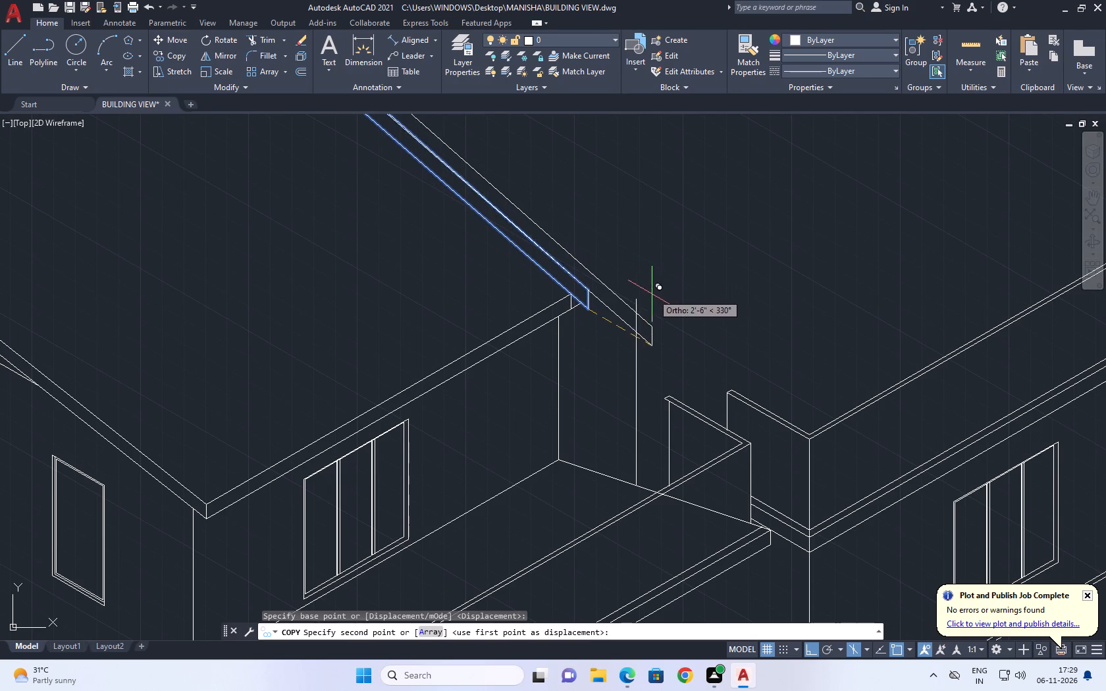
{"action": "left_click", "coordinate": [633, 304]}
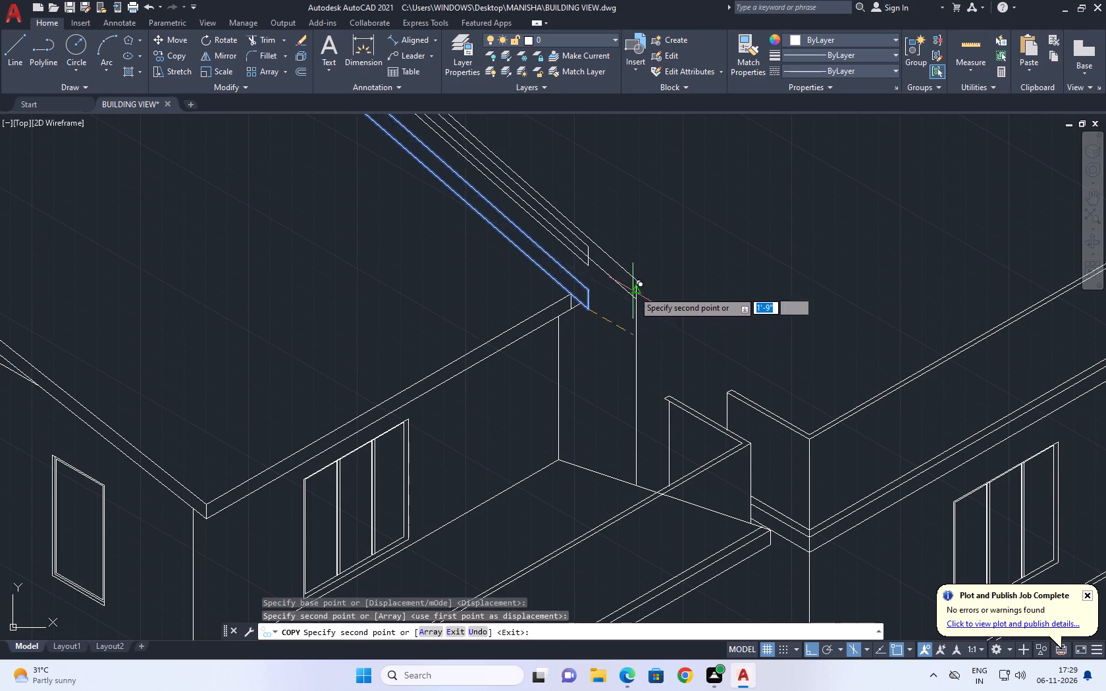
{"action": "scroll", "coordinate": [637, 291], "scroll_direction": "down", "scroll_amount": 2}
{"action": "right_click", "coordinate": [691, 182]}
{"action": "left_click", "coordinate": [743, 203]}
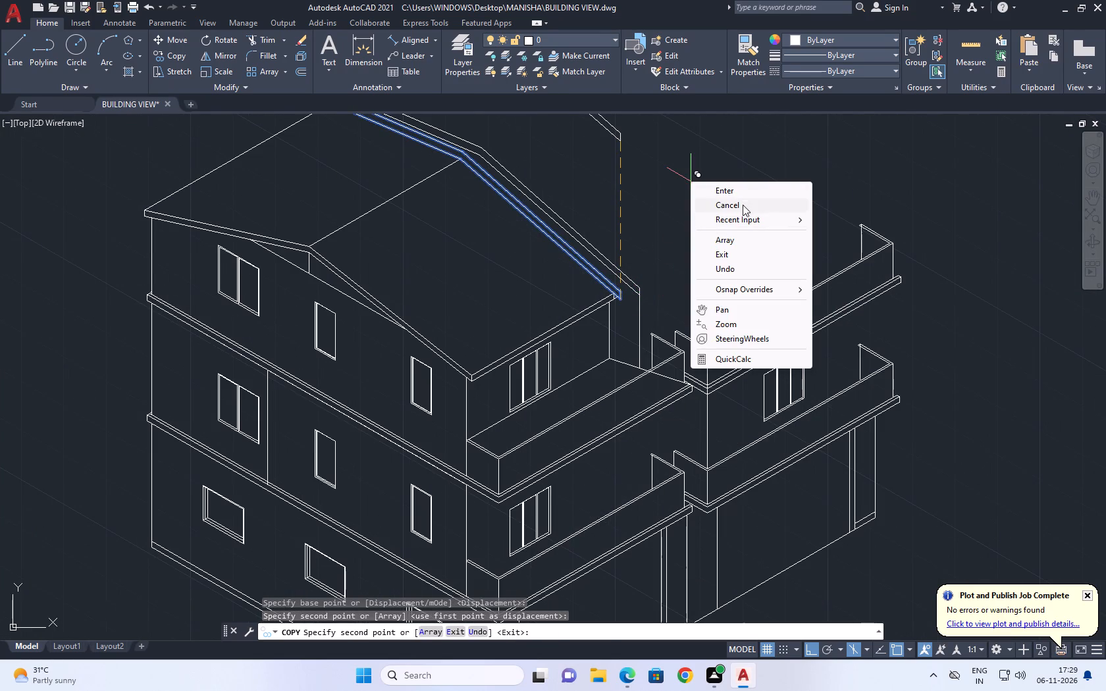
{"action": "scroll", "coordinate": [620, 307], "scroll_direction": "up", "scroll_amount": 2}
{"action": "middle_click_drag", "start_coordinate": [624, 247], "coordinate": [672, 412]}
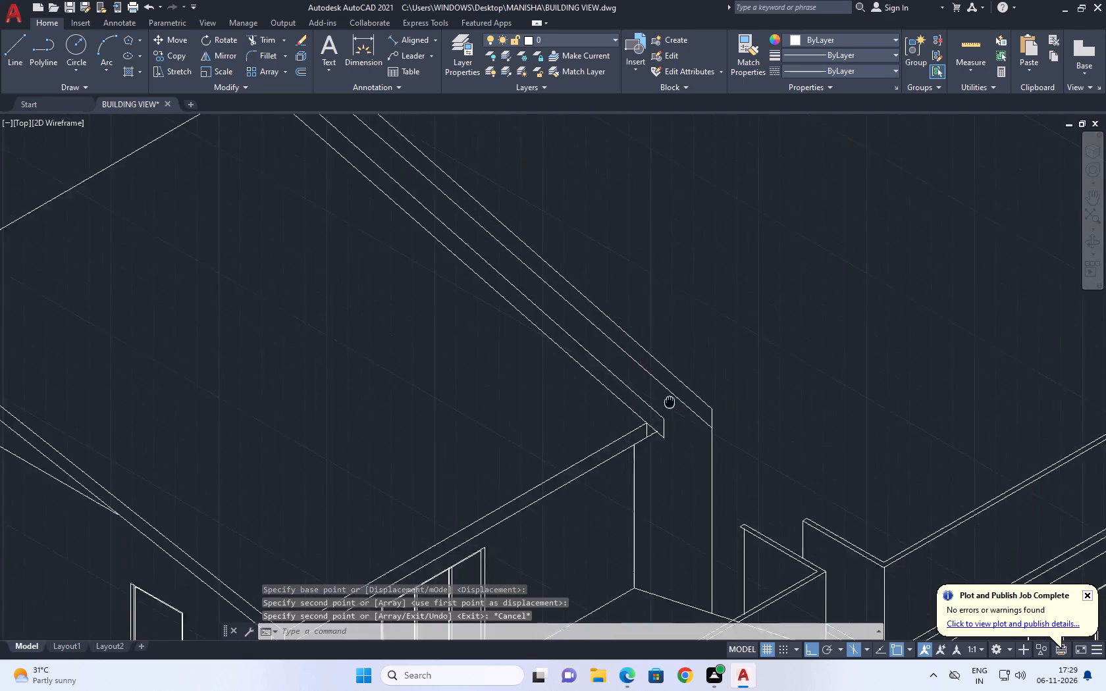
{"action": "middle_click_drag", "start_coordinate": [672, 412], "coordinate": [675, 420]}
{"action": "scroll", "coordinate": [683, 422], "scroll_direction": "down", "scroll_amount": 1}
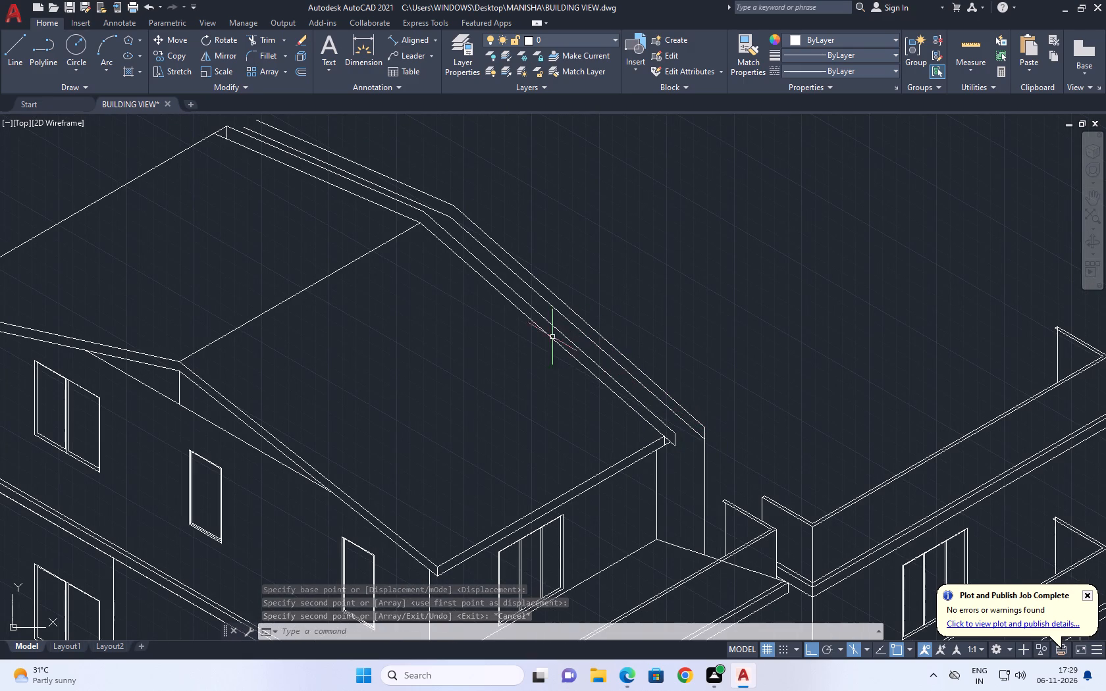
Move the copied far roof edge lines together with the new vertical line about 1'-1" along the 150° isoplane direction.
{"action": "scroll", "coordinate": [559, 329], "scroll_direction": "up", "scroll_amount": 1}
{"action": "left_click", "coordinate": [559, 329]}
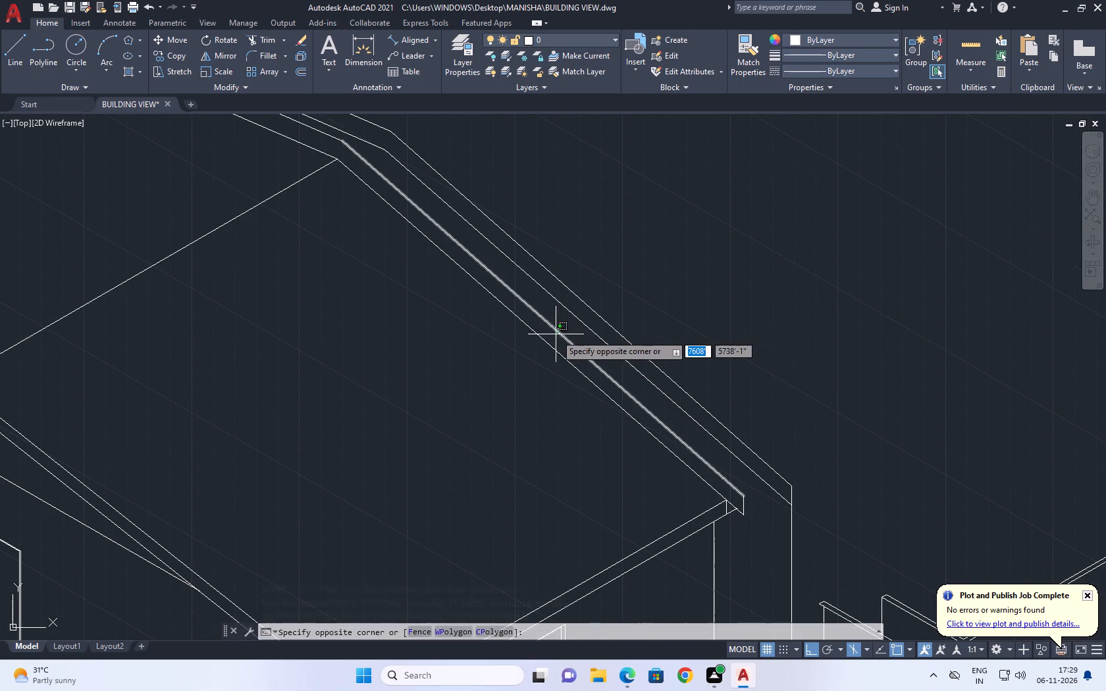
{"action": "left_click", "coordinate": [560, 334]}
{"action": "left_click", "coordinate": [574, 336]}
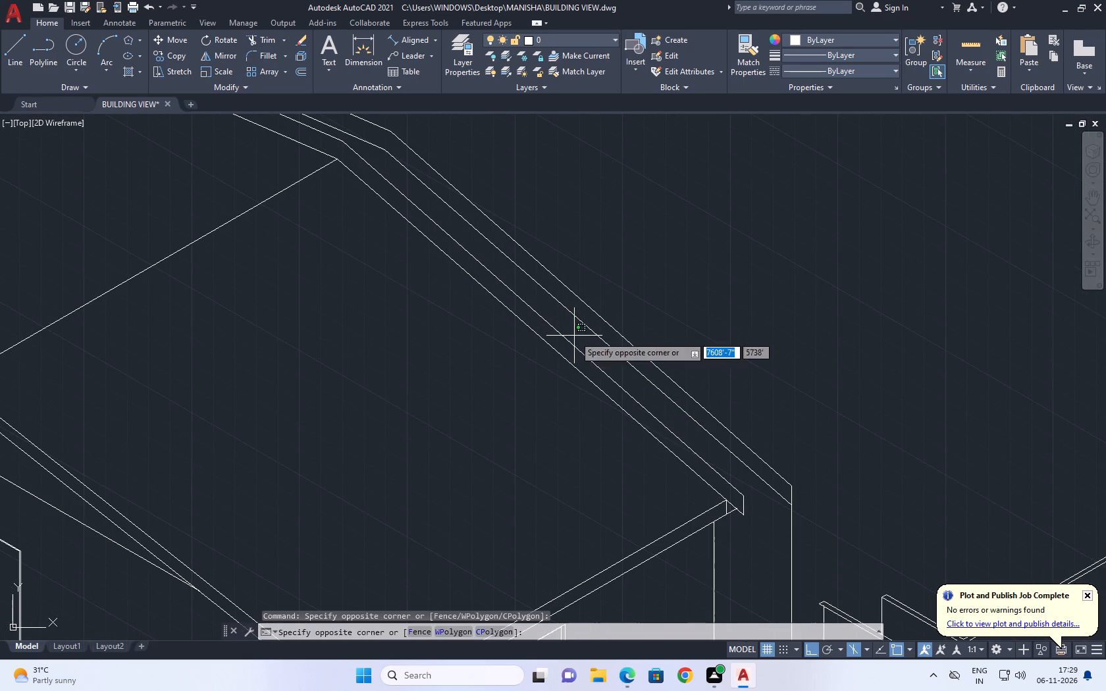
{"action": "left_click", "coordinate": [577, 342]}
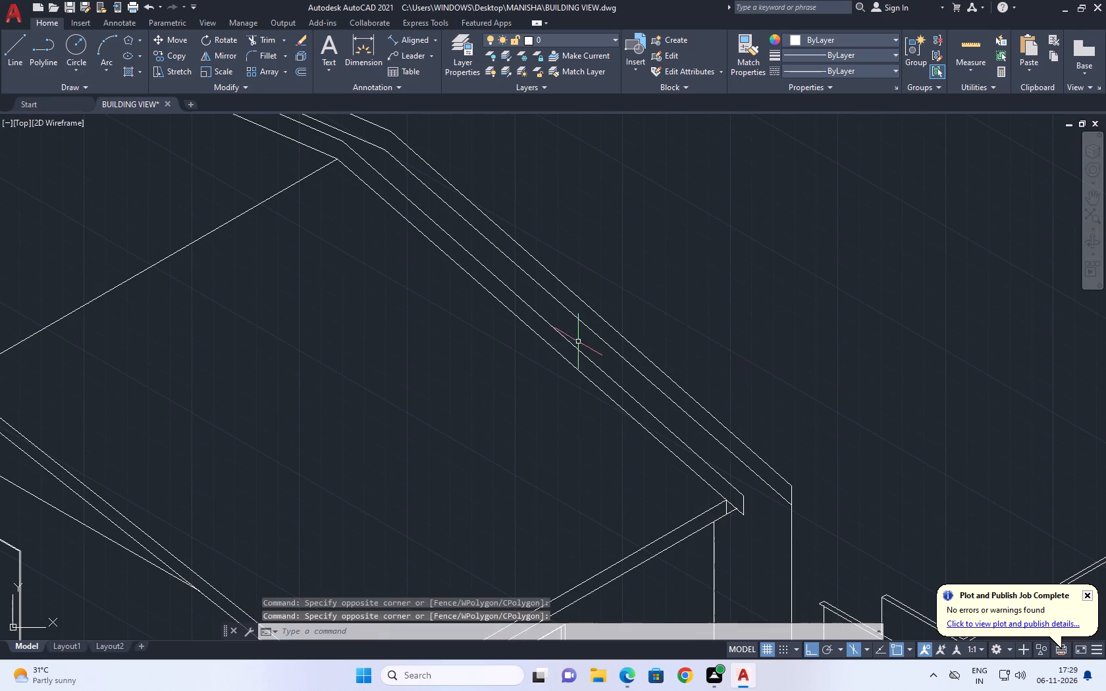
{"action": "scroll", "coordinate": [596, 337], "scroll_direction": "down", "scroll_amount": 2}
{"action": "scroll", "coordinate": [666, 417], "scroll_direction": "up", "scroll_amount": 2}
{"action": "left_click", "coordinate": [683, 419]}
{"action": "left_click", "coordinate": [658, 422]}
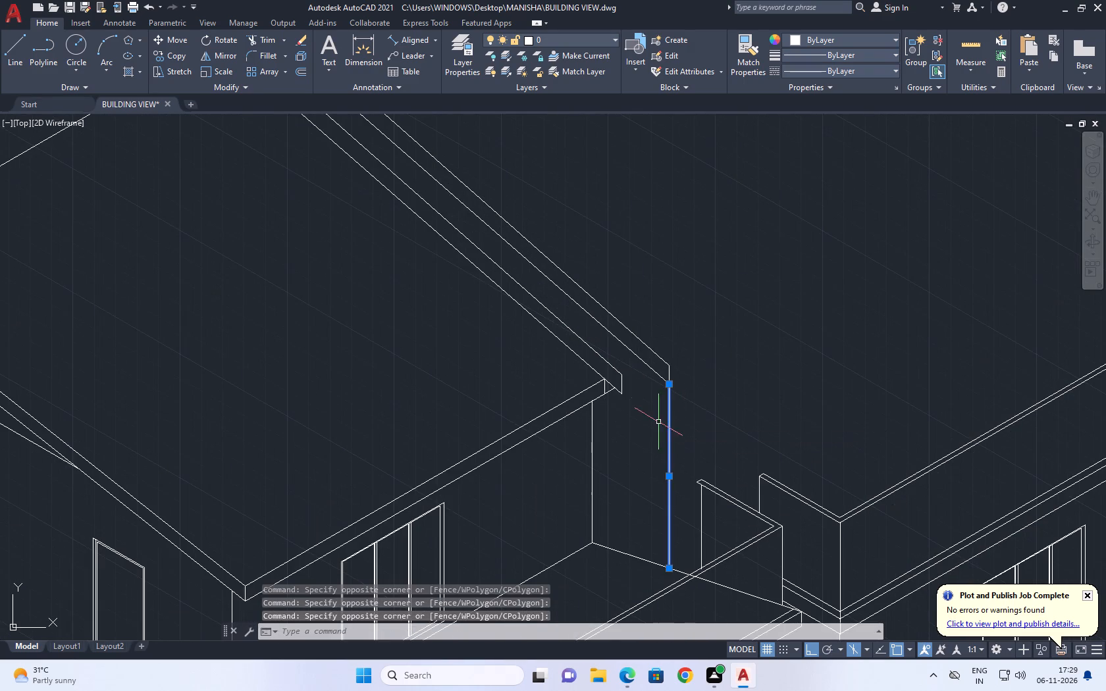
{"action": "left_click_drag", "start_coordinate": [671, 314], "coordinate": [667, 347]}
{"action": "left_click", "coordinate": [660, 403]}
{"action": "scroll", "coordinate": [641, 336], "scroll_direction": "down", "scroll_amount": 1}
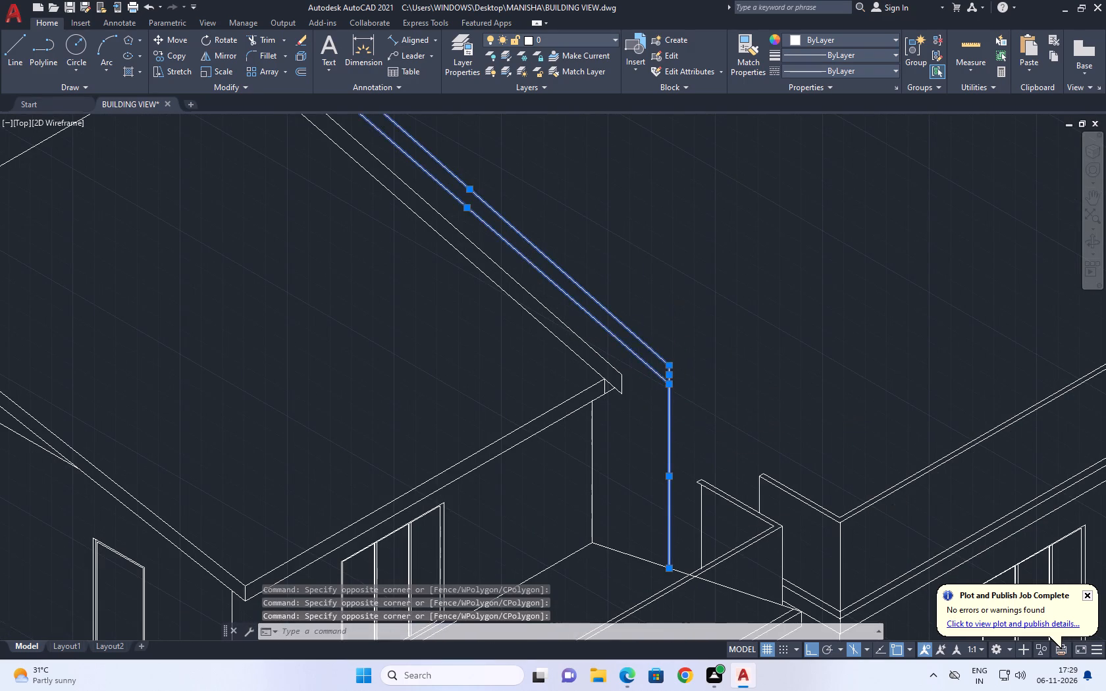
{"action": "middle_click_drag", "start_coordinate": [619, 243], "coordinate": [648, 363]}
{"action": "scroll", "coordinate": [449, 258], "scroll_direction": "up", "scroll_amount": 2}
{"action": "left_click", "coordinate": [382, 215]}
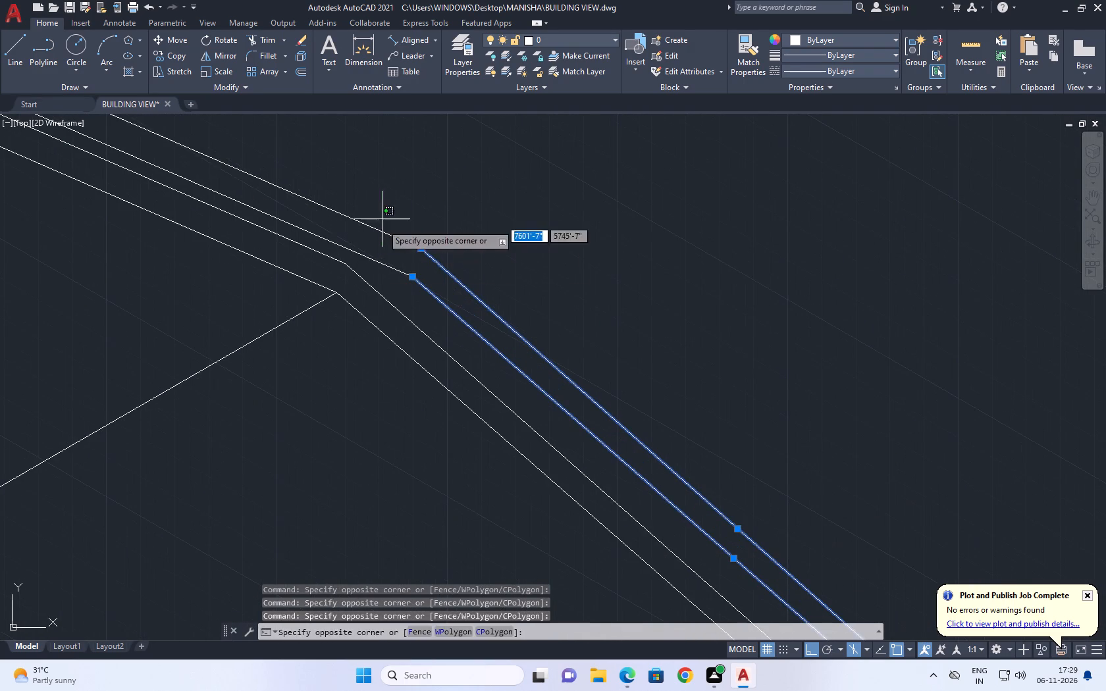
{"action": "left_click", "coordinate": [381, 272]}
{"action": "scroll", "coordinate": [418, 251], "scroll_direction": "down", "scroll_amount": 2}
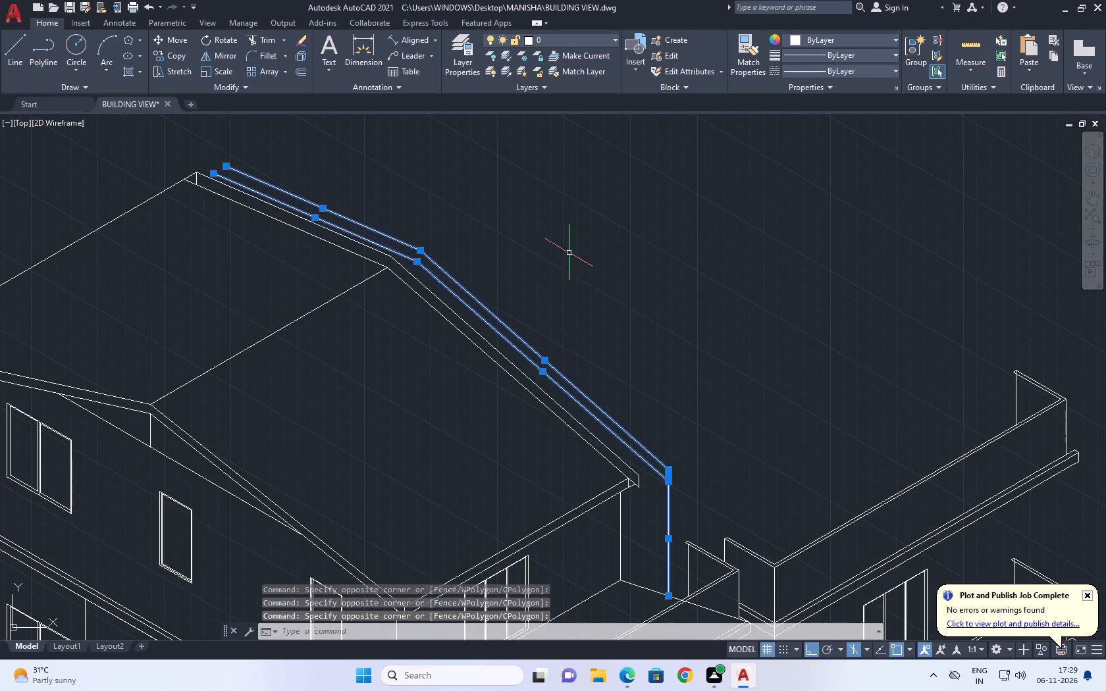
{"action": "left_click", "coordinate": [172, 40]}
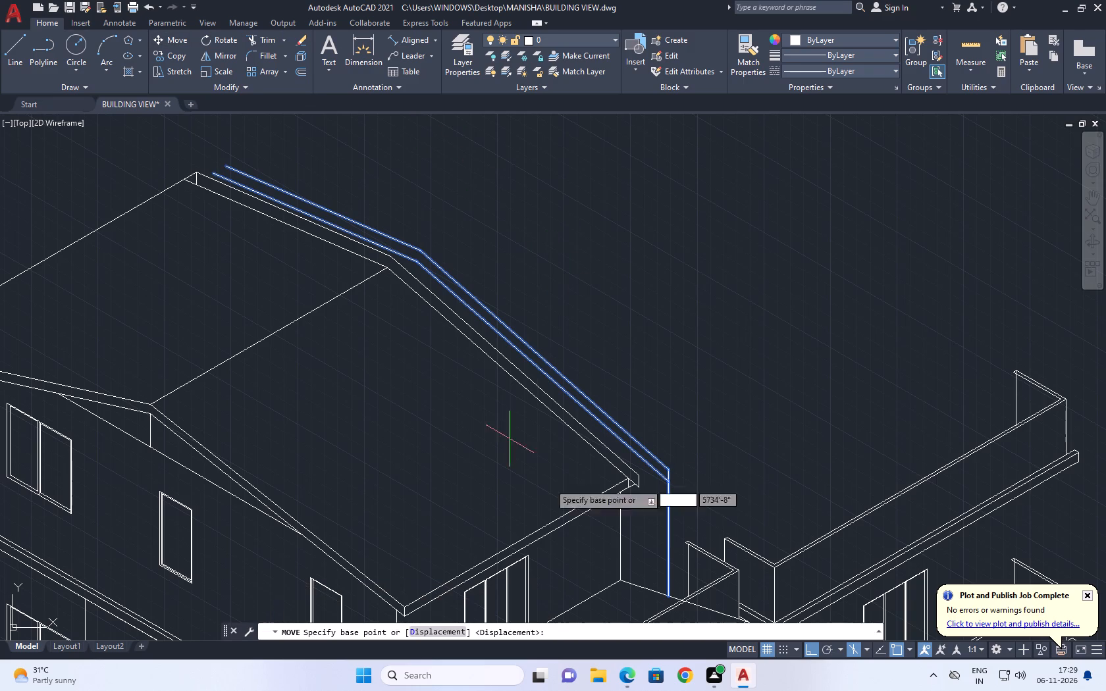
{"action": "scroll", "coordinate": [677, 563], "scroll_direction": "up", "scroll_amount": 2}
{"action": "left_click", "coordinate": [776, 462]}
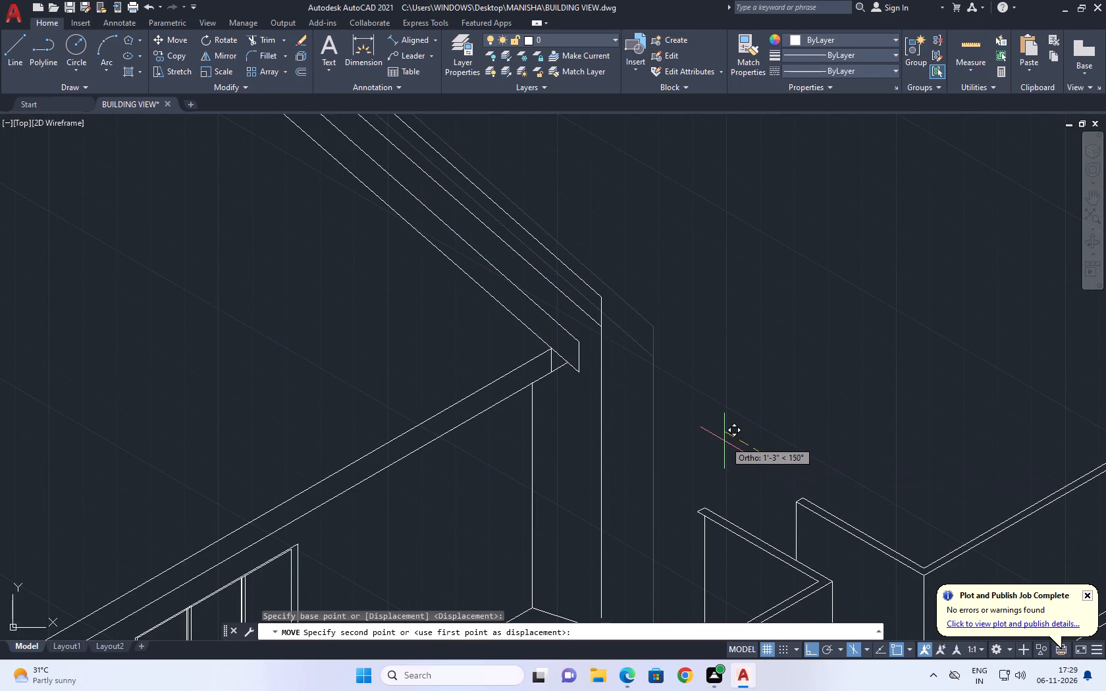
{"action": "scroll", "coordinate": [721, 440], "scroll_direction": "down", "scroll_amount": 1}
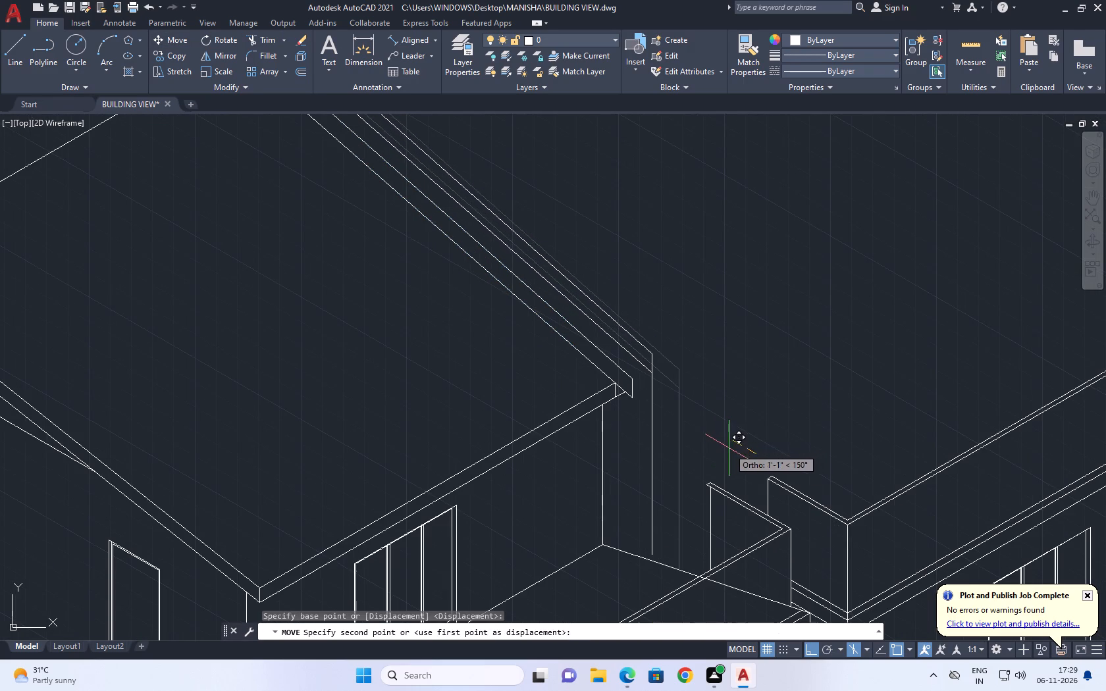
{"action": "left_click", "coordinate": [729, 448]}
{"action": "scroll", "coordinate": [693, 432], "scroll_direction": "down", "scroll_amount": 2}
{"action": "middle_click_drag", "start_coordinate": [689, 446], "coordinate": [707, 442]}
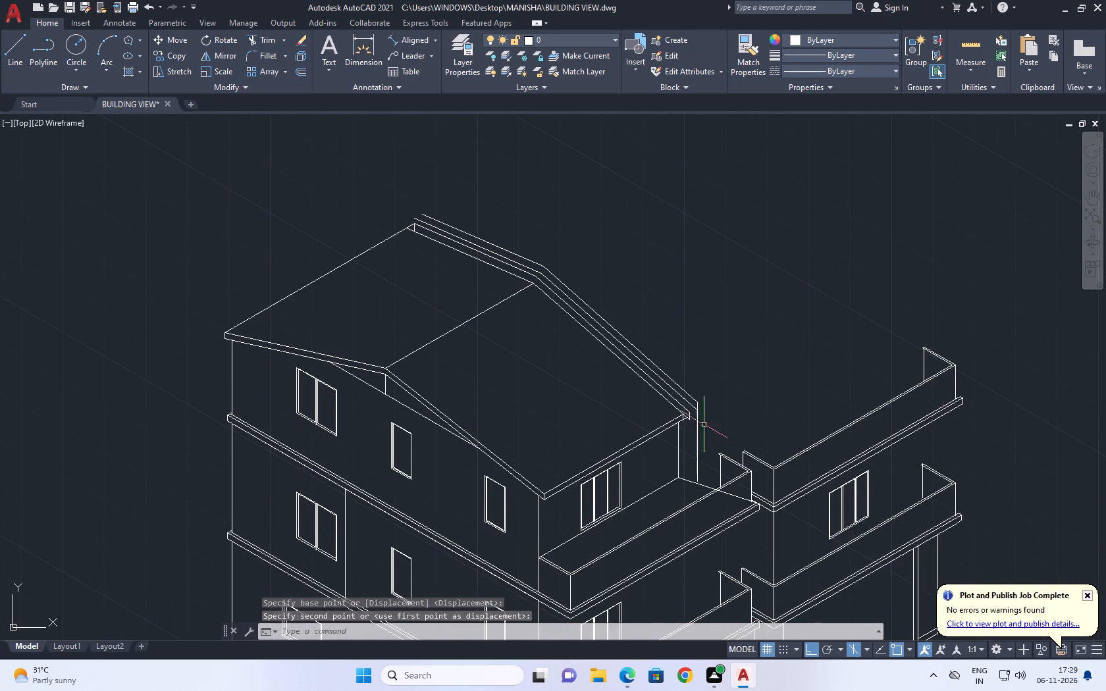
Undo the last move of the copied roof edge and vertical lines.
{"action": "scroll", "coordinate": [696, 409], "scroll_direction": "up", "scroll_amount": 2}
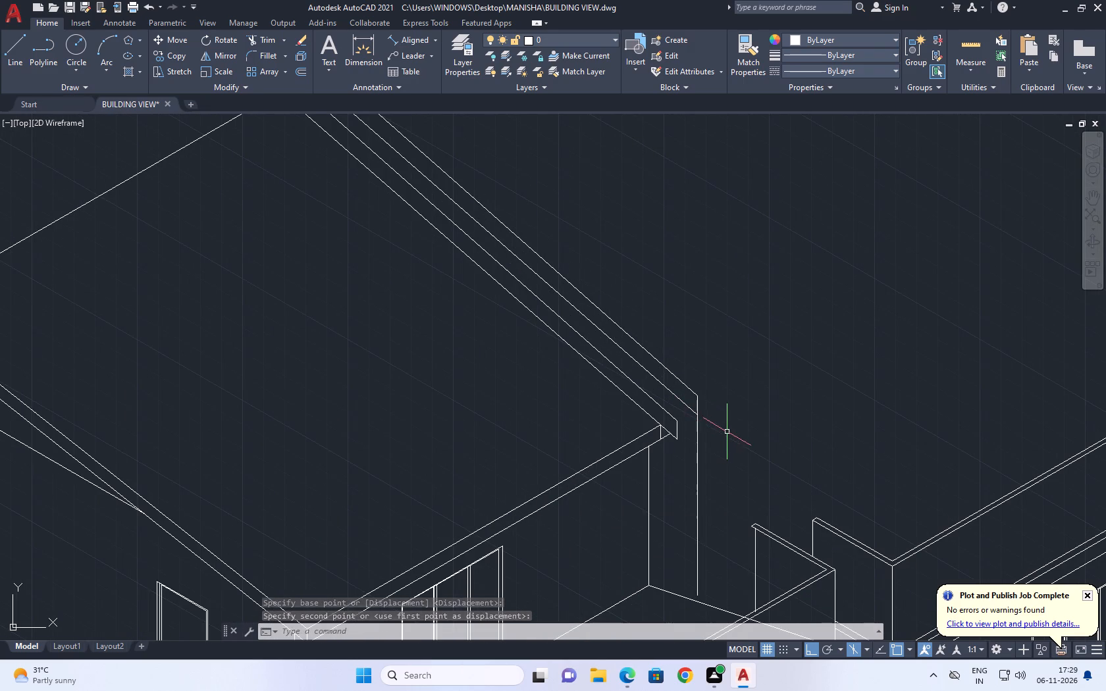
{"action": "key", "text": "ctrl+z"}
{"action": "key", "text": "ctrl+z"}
Erase the copied far roof edge lines, their short end line and the new vertical line beside the balcony.
{"action": "scroll", "coordinate": [672, 456], "scroll_direction": "up", "scroll_amount": 1}
{"action": "left_click", "coordinate": [668, 443]}
{"action": "left_click", "coordinate": [650, 517]}
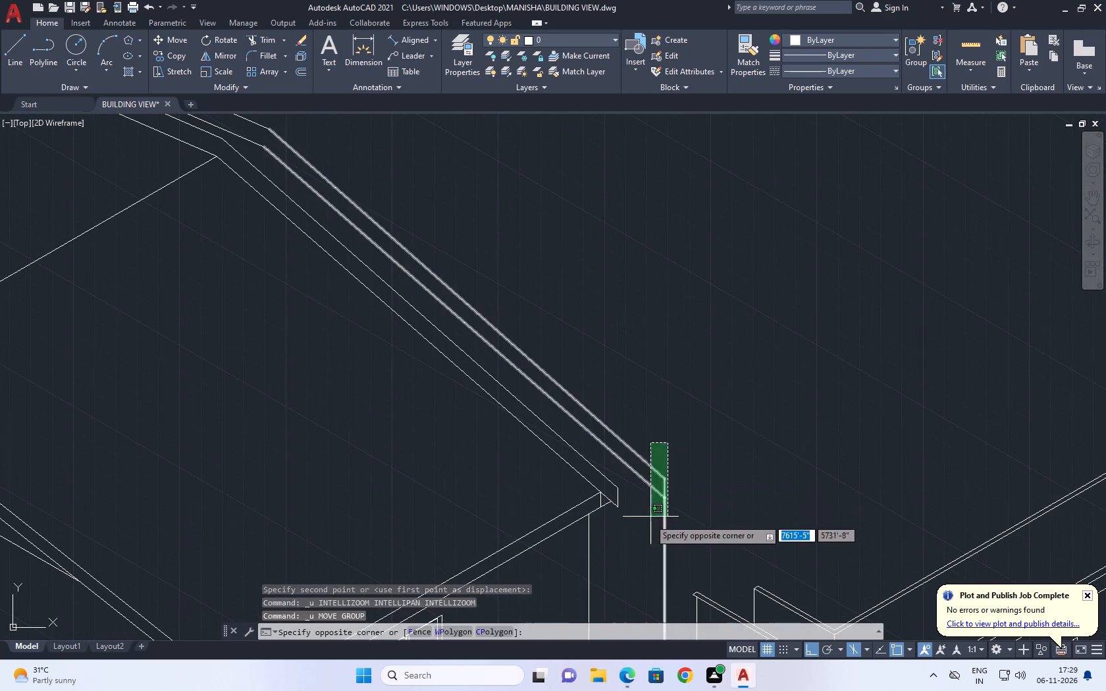
{"action": "right_click", "coordinate": [695, 378]}
{"action": "left_click", "coordinate": [713, 157]}
{"action": "scroll", "coordinate": [777, 315], "scroll_direction": "down", "scroll_amount": 2}
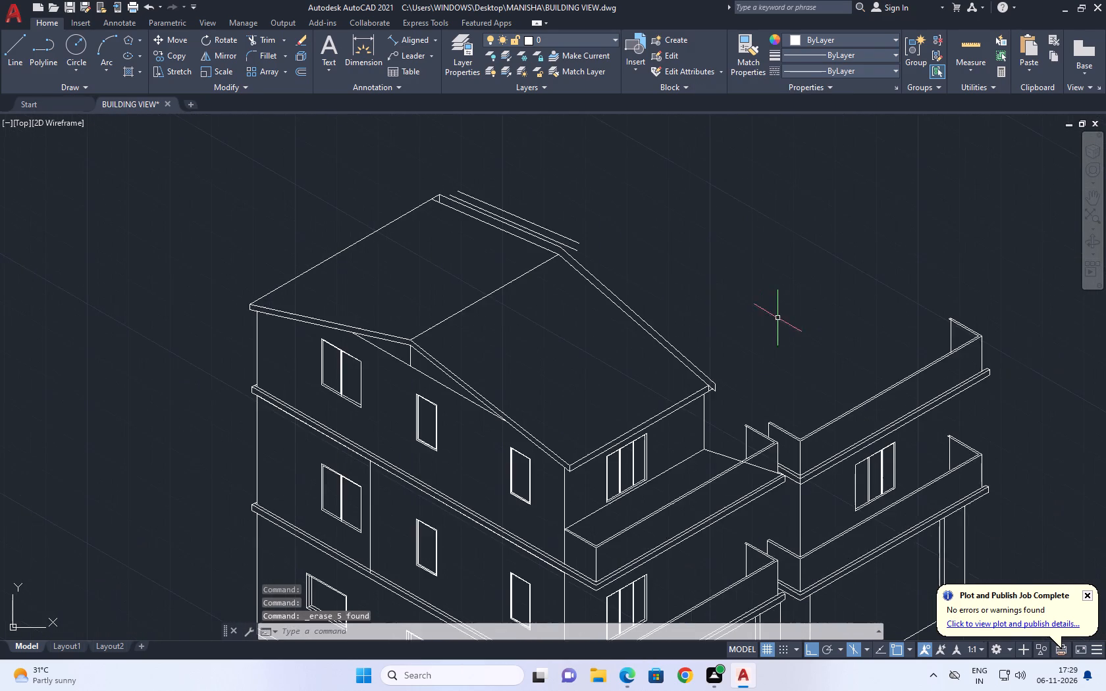
{"action": "scroll", "coordinate": [594, 238], "scroll_direction": "up", "scroll_amount": 4}
{"action": "left_click", "coordinate": [569, 238]}
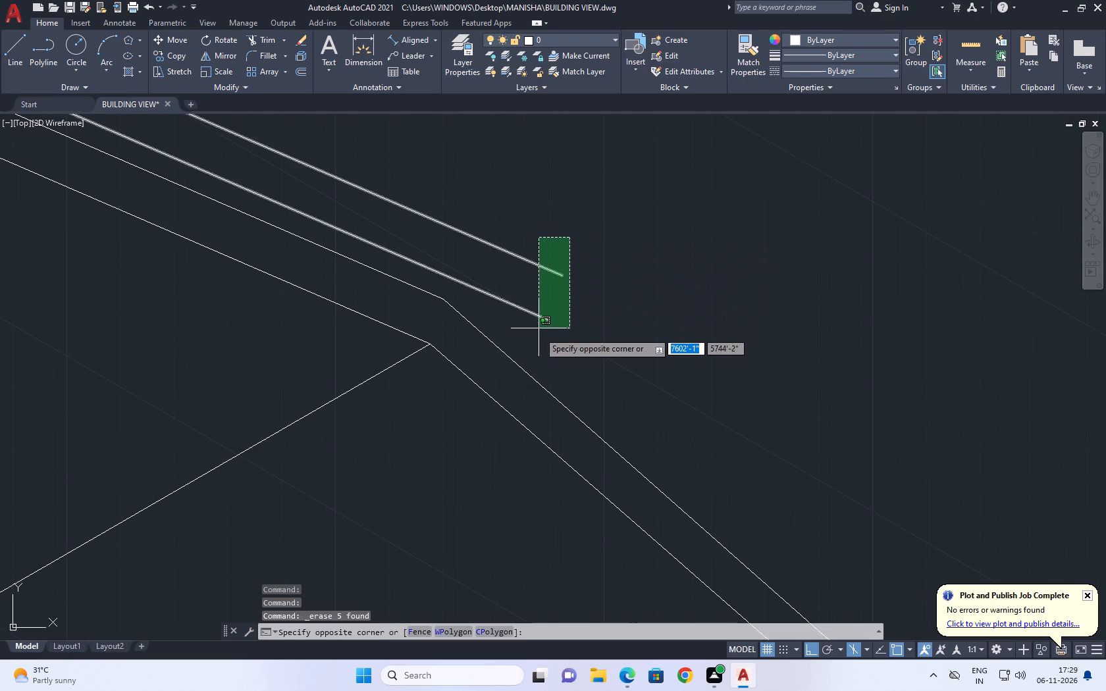
{"action": "left_click", "coordinate": [539, 338]}
{"action": "right_click", "coordinate": [639, 245]}
{"action": "left_click", "coordinate": [666, 324]}
{"action": "scroll", "coordinate": [654, 322], "scroll_direction": "down", "scroll_amount": 2}
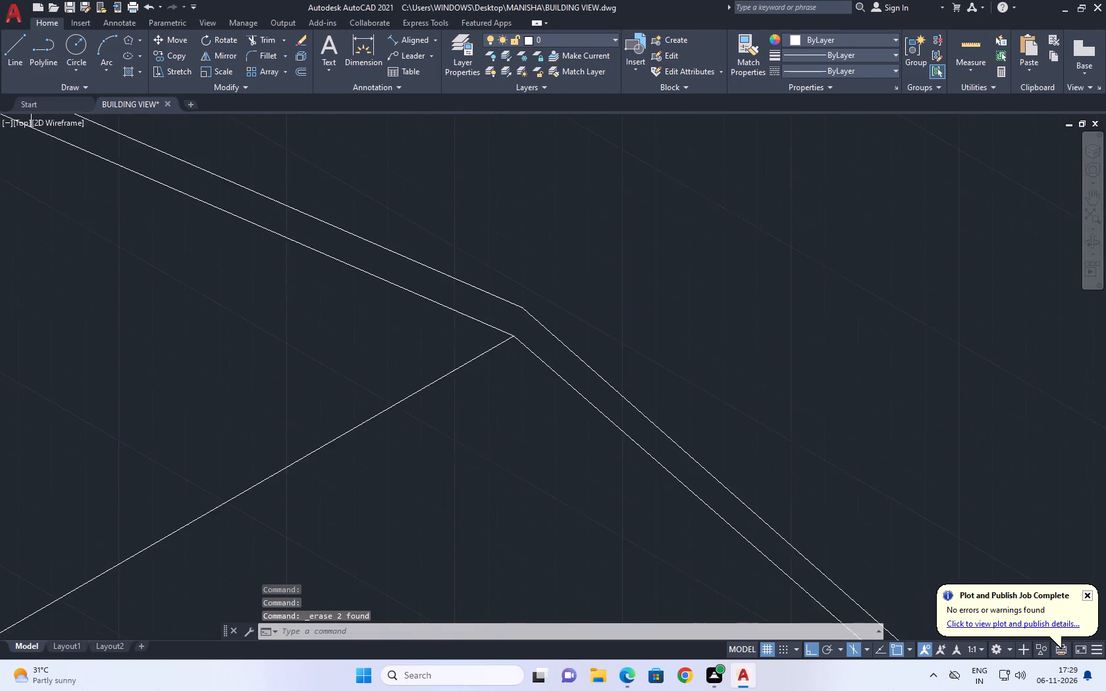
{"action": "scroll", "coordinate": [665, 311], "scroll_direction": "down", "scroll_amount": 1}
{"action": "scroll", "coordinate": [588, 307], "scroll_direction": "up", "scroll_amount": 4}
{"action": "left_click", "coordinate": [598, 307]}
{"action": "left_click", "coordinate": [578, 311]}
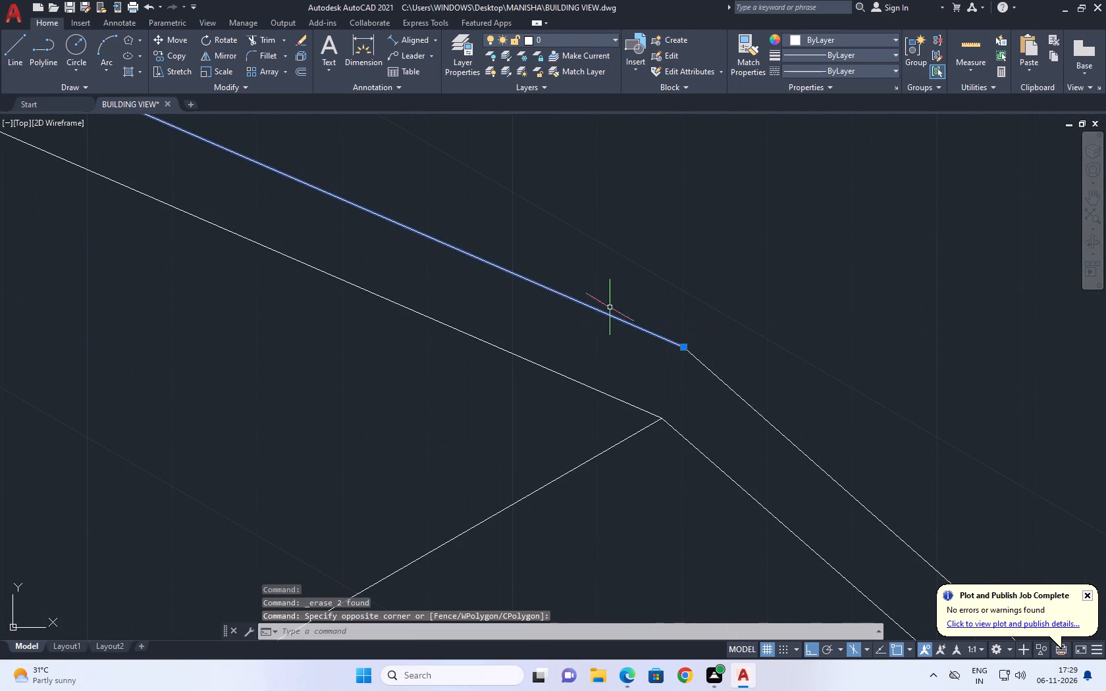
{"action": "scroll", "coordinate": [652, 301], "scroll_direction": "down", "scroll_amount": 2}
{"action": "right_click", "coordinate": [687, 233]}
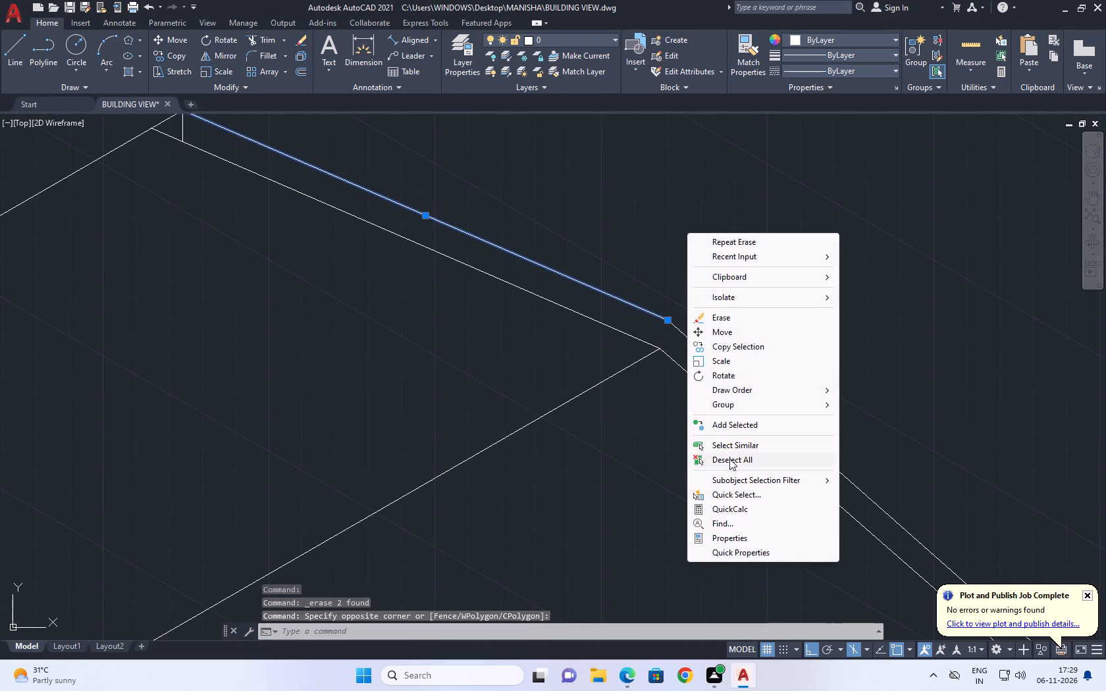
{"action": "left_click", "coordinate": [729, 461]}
Copy the three-panel window from the upper-floor balcony wall by its lower corner onto the upper parapet line of the neighbouring terrace.
{"action": "scroll", "coordinate": [722, 400], "scroll_direction": "down", "scroll_amount": 1}
{"action": "scroll", "coordinate": [855, 412], "scroll_direction": "down", "scroll_amount": 1}
{"action": "middle_click_drag", "start_coordinate": [876, 407], "coordinate": [694, 407]}
{"action": "scroll", "coordinate": [678, 392], "scroll_direction": "down", "scroll_amount": 1}
{"action": "middle_click_drag", "start_coordinate": [841, 386], "coordinate": [595, 381]}
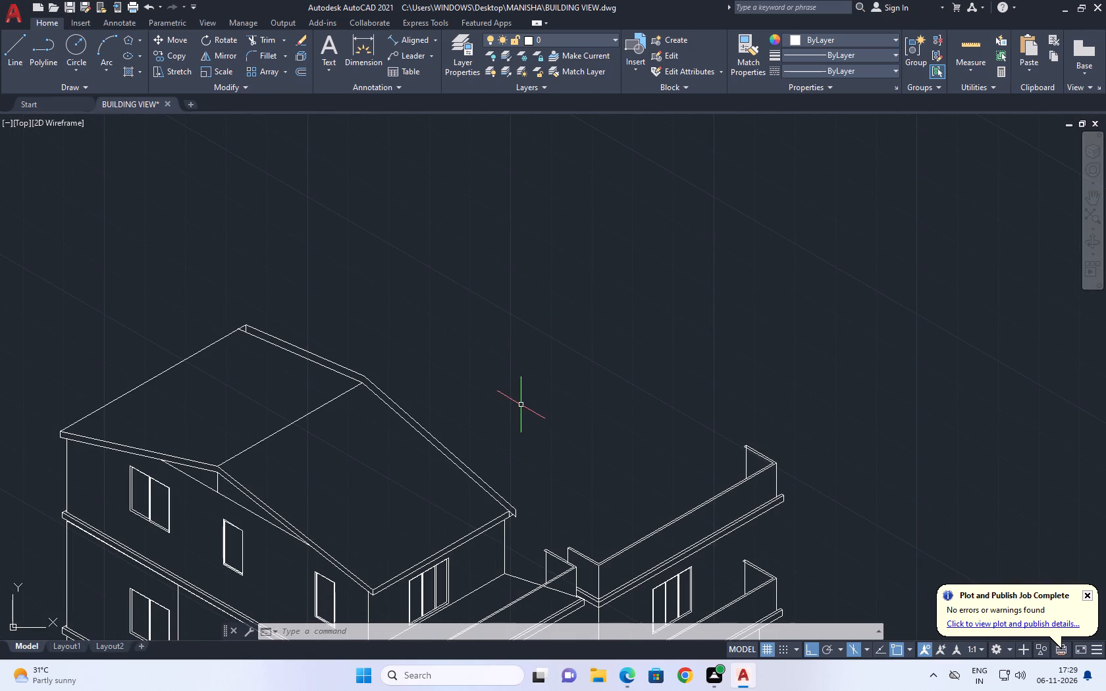
{"action": "scroll", "coordinate": [523, 542], "scroll_direction": "up", "scroll_amount": 1}
{"action": "middle_click_drag", "start_coordinate": [602, 534], "coordinate": [572, 499]}
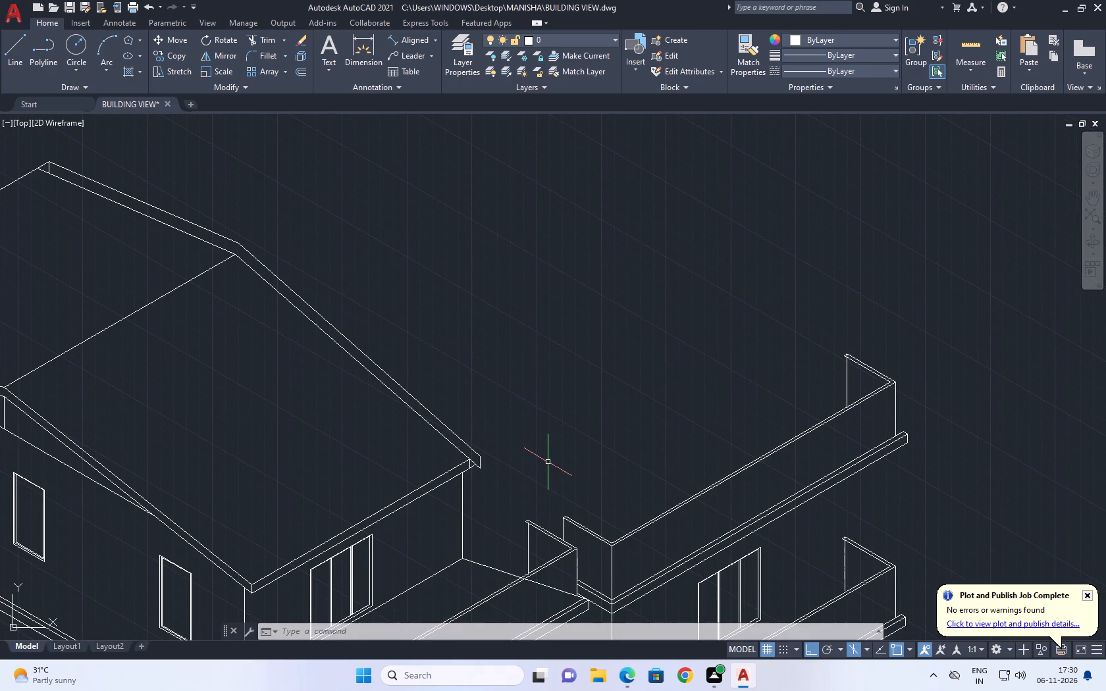
{"action": "middle_click_drag", "start_coordinate": [637, 474], "coordinate": [610, 359]}
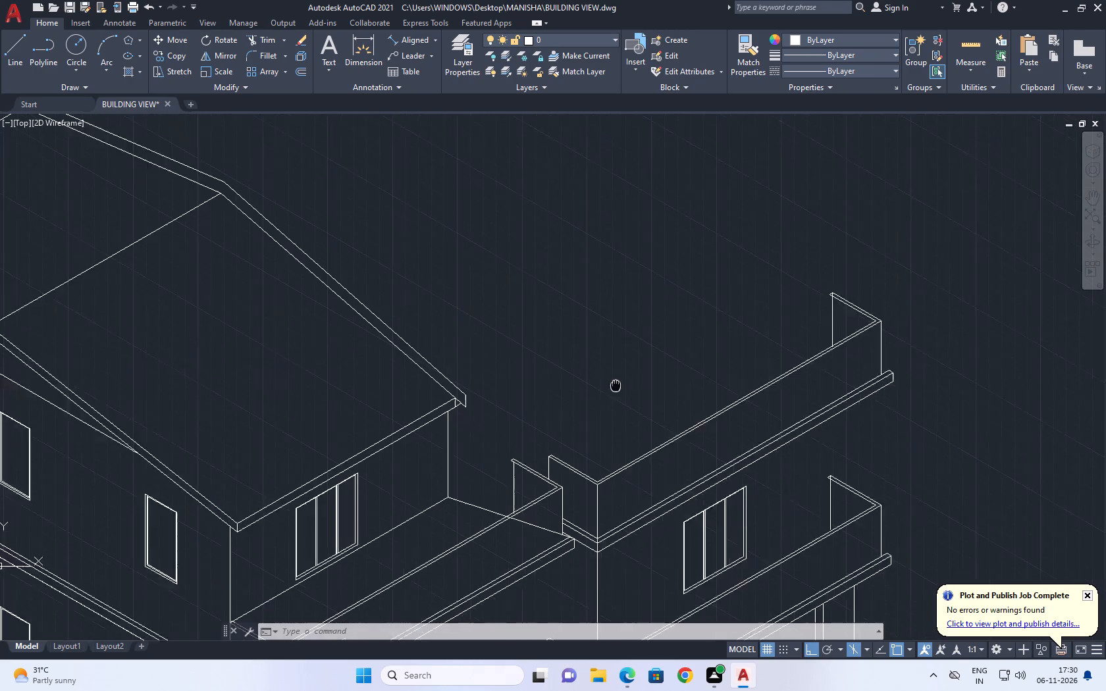
{"action": "scroll", "coordinate": [317, 487], "scroll_direction": "up", "scroll_amount": 2}
{"action": "left_click", "coordinate": [162, 276]}
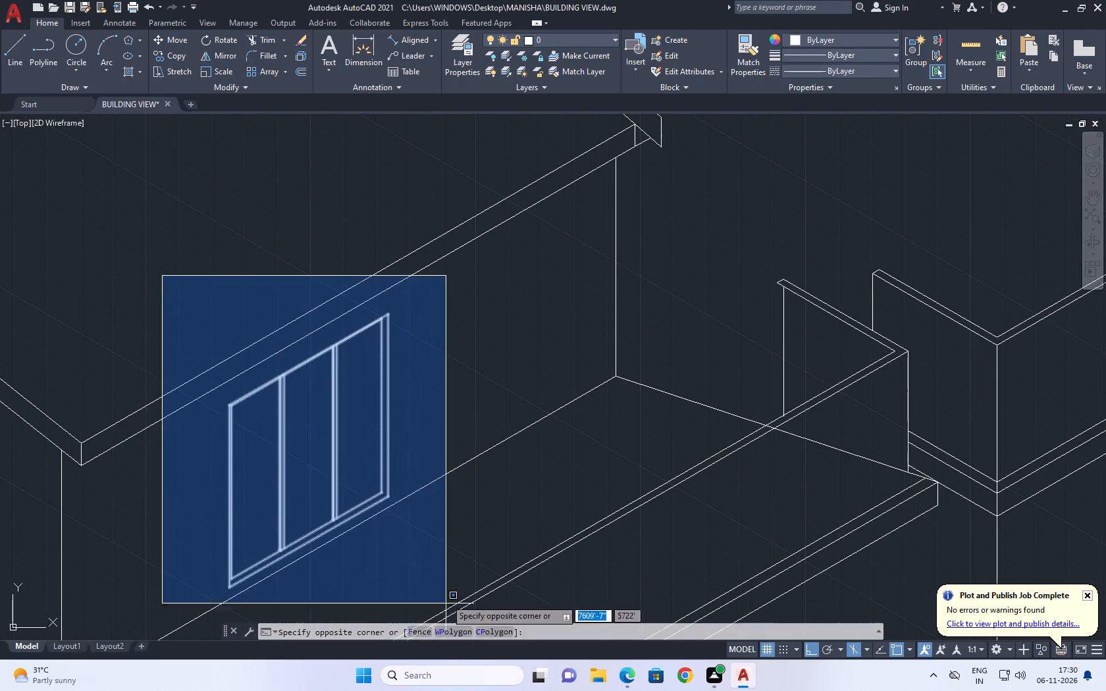
{"action": "left_click", "coordinate": [446, 596]}
{"action": "middle_click_drag", "start_coordinate": [325, 508], "coordinate": [332, 465]}
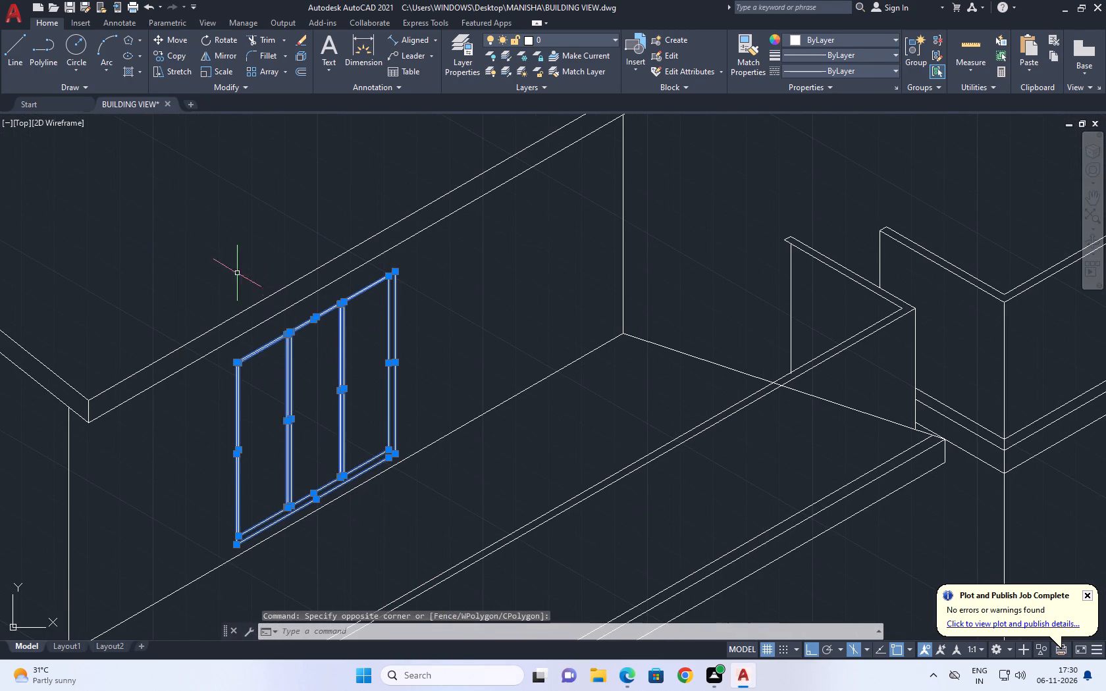
{"action": "left_click", "coordinate": [219, 248]}
{"action": "left_click", "coordinate": [458, 545]}
{"action": "scroll", "coordinate": [450, 498], "scroll_direction": "down", "scroll_amount": 3}
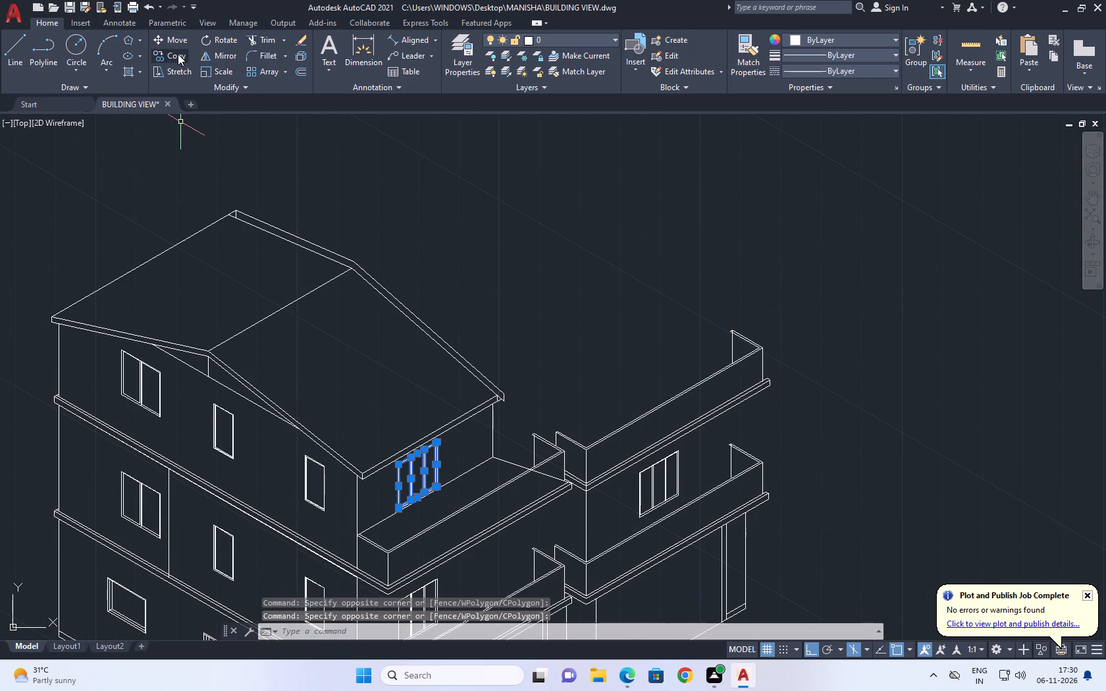
{"action": "left_click", "coordinate": [178, 54]}
{"action": "left_click", "coordinate": [400, 511]}
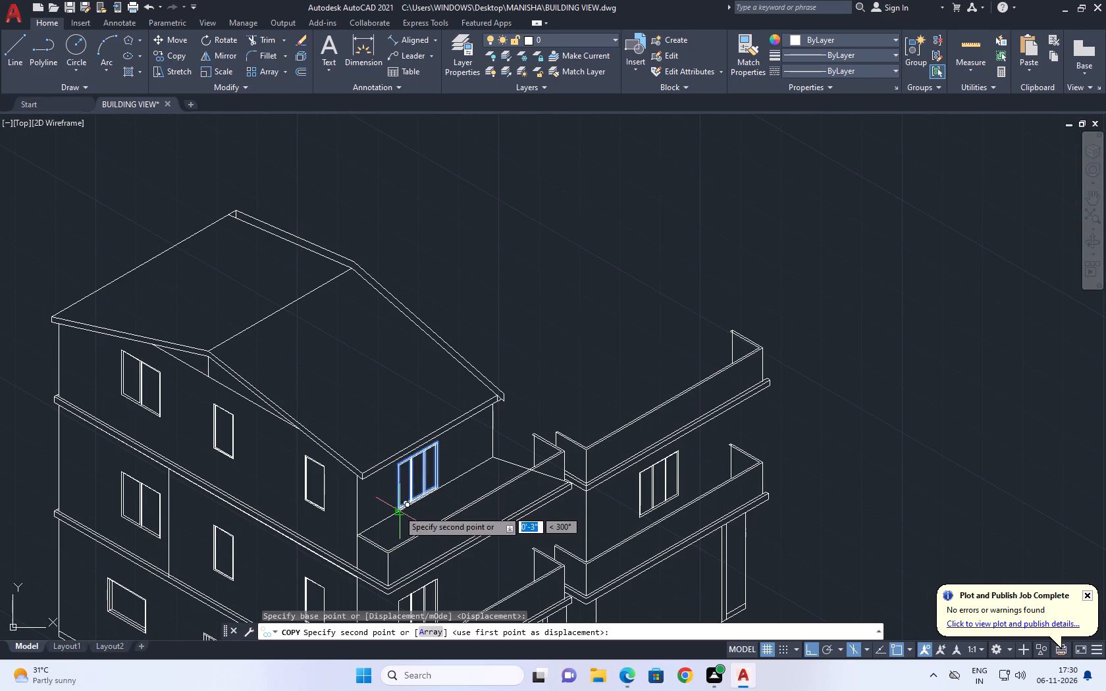
{"action": "key", "text": "F5"}
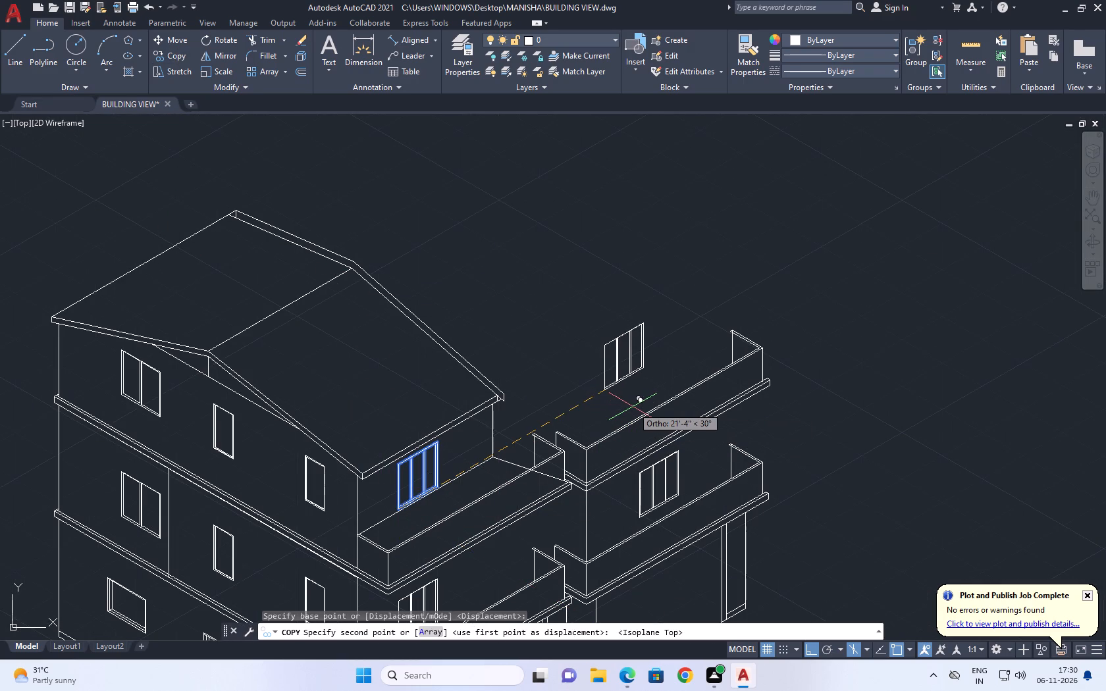
{"action": "key", "text": "F5"}
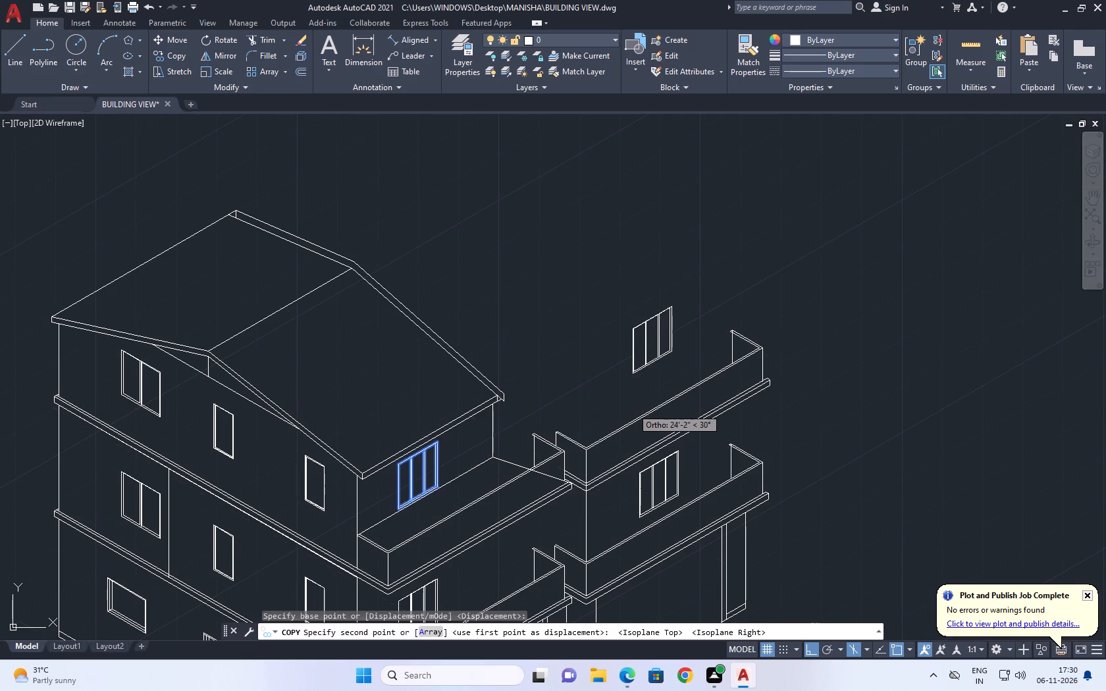
{"action": "left_click", "coordinate": [608, 429]}
{"action": "key", "text": "space"}
Move the copied three-panel window slightly back from the terrace parapet line, using the left isoplane.
{"action": "scroll", "coordinate": [608, 388], "scroll_direction": "up", "scroll_amount": 2}
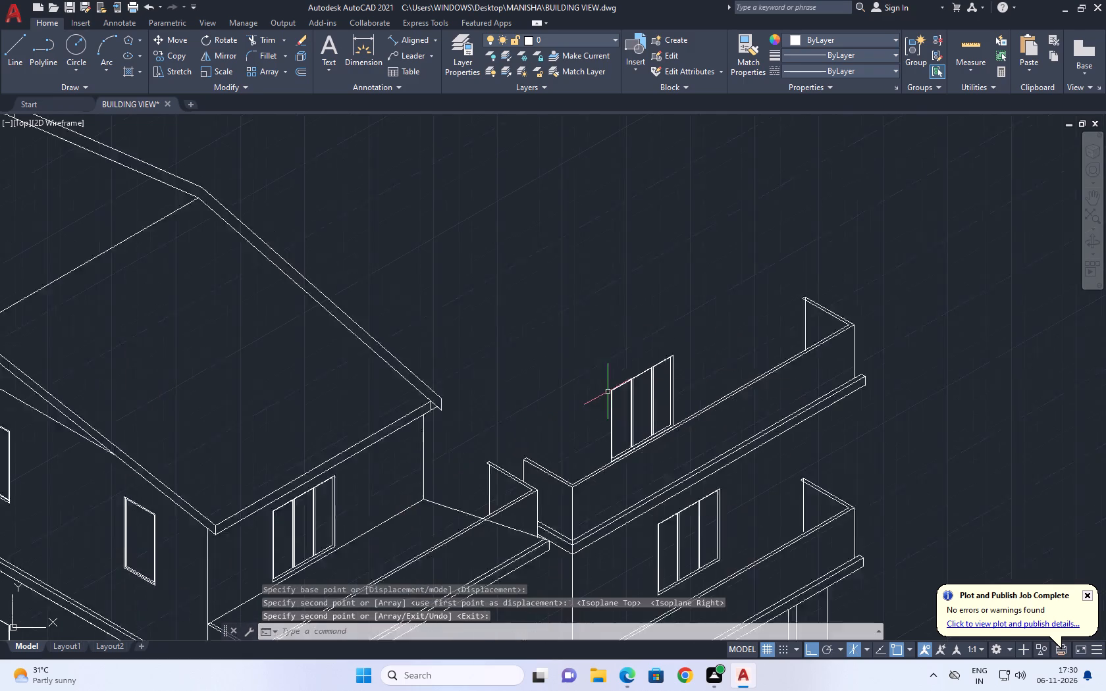
{"action": "left_click", "coordinate": [593, 330]}
{"action": "left_click", "coordinate": [795, 543]}
{"action": "middle_click_drag", "start_coordinate": [720, 498], "coordinate": [776, 541]}
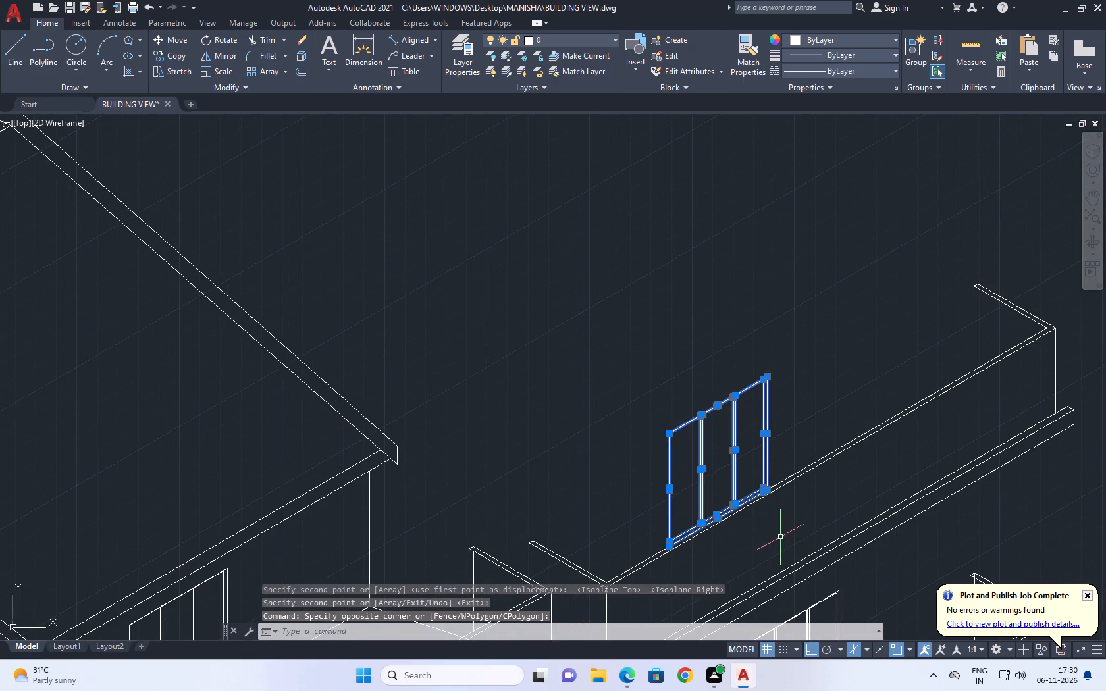
{"action": "type", "text": "M"}
{"action": "key", "text": "space"}
{"action": "scroll", "coordinate": [724, 539], "scroll_direction": "up", "scroll_amount": 2}
{"action": "left_click_drag", "start_coordinate": [773, 571], "coordinate": [758, 546]}
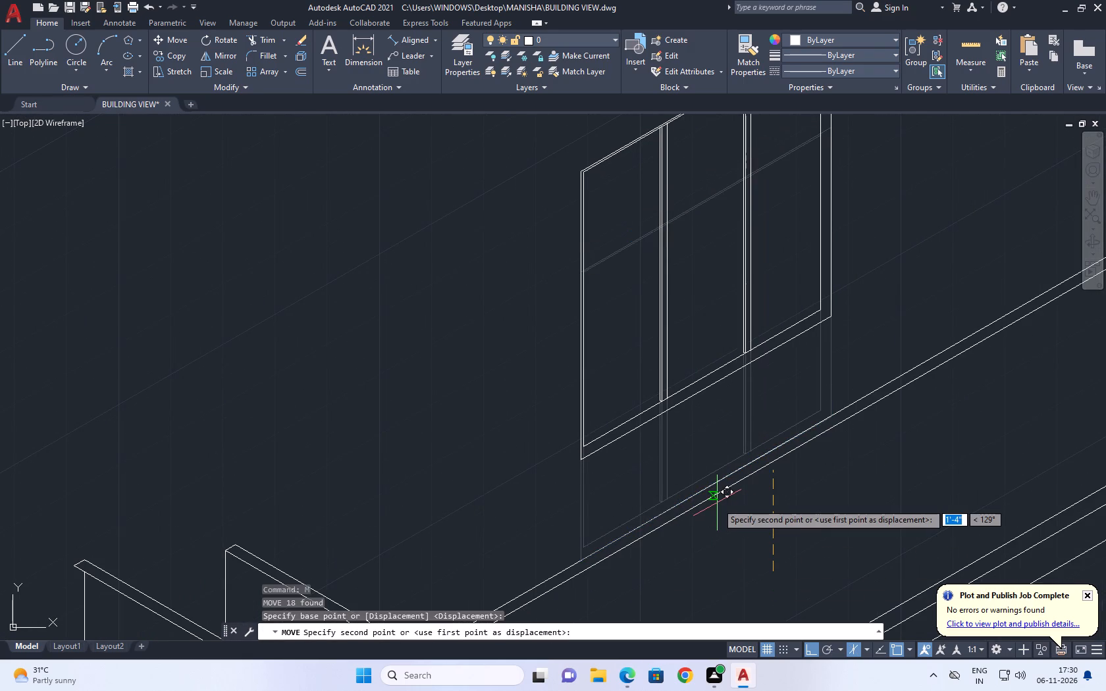
{"action": "key", "text": "F5"}
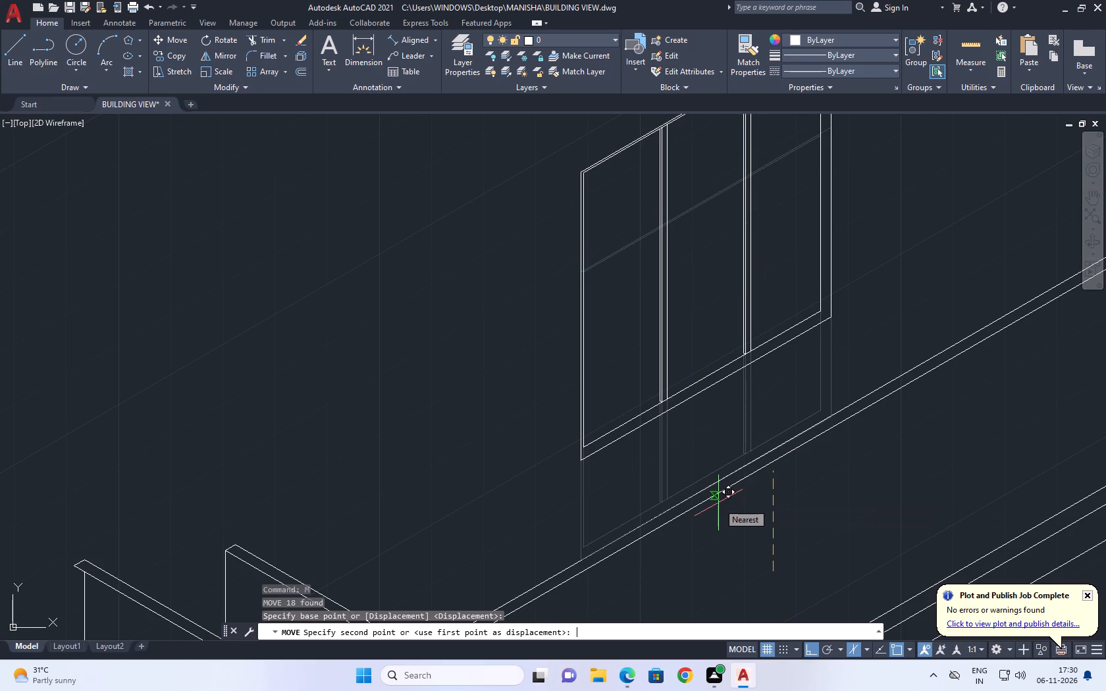
{"action": "scroll", "coordinate": [712, 503], "scroll_direction": "down", "scroll_amount": 3}
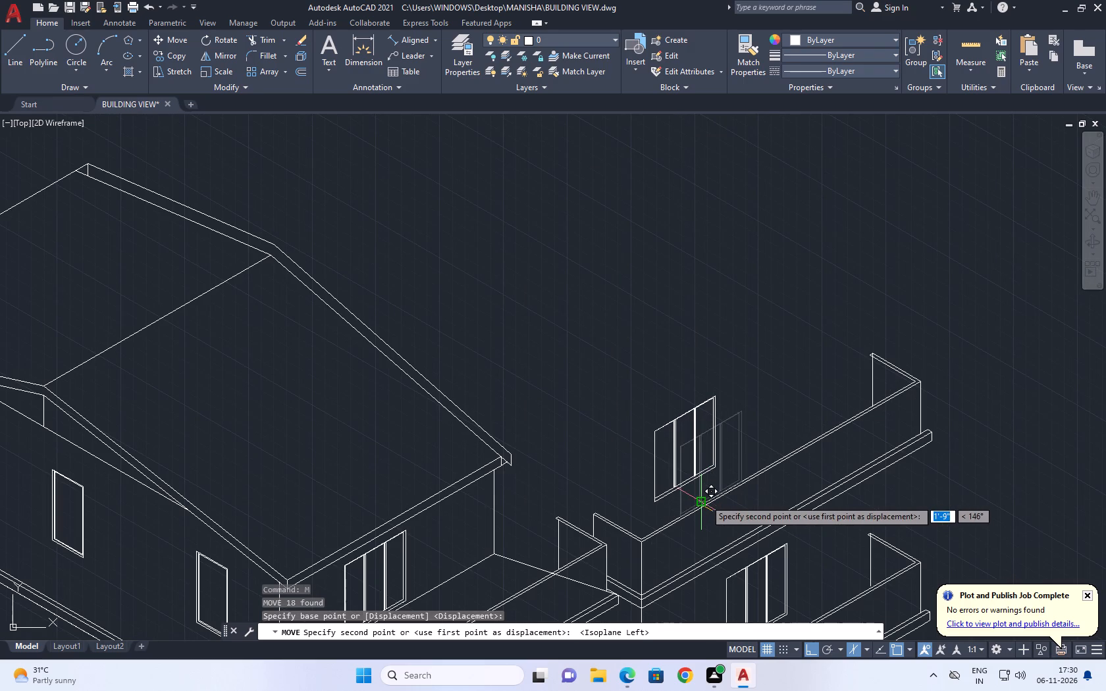
{"action": "left_click", "coordinate": [705, 499]}
Move the copied three-panel window straight down so its sill sits just above the neighbouring terrace parapet.
{"action": "scroll", "coordinate": [640, 459], "scroll_direction": "up", "scroll_amount": 1}
{"action": "left_click", "coordinate": [644, 386]}
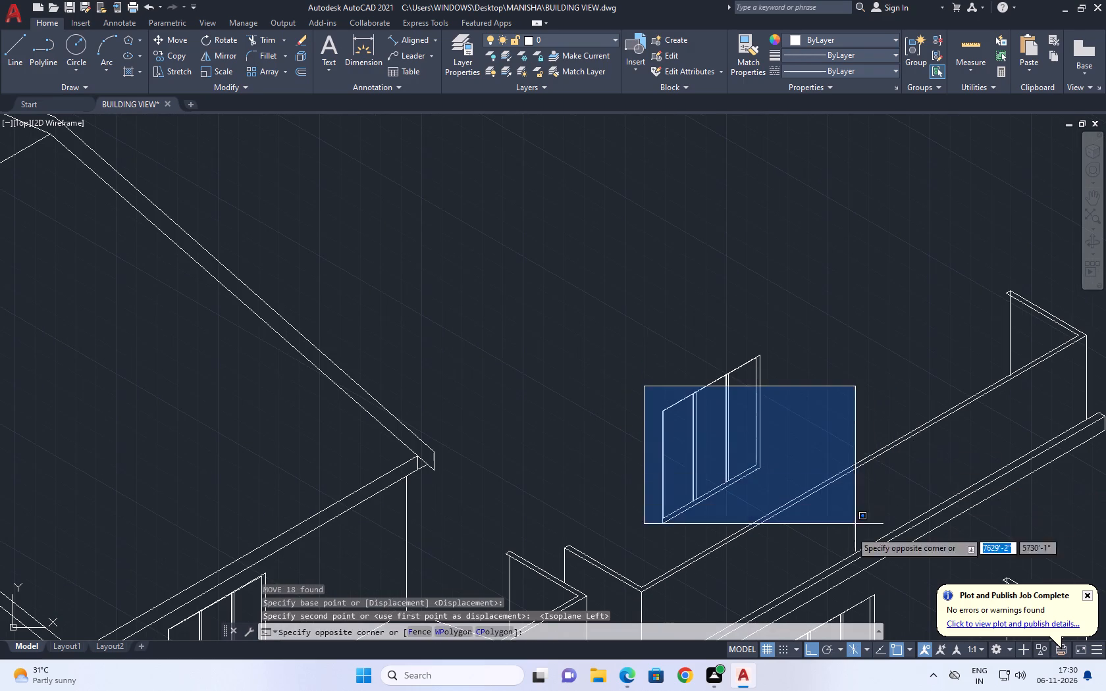
{"action": "left_click", "coordinate": [847, 551]}
{"action": "left_click", "coordinate": [797, 340]}
{"action": "left_click", "coordinate": [672, 455]}
{"action": "scroll", "coordinate": [678, 464], "scroll_direction": "up", "scroll_amount": 3}
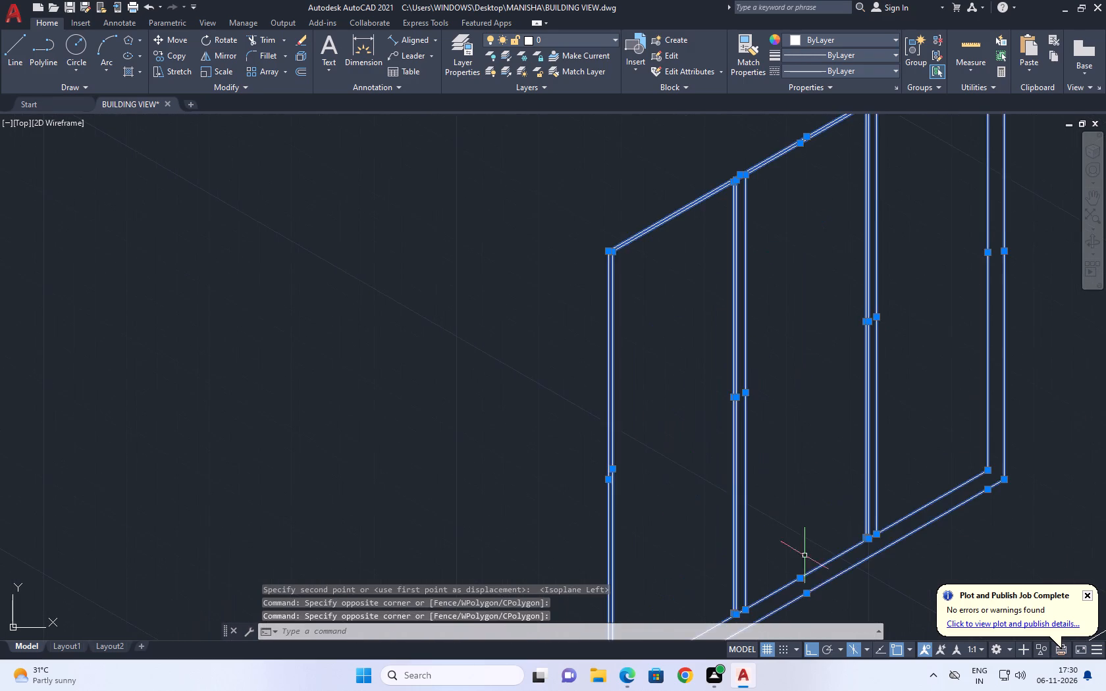
{"action": "middle_click_drag", "start_coordinate": [804, 555], "coordinate": [761, 422]}
{"action": "middle_click_drag", "start_coordinate": [725, 554], "coordinate": [687, 390]}
{"action": "key", "text": "m"}
{"action": "key", "text": "space"}
{"action": "scroll", "coordinate": [714, 350], "scroll_direction": "up", "scroll_amount": 1}
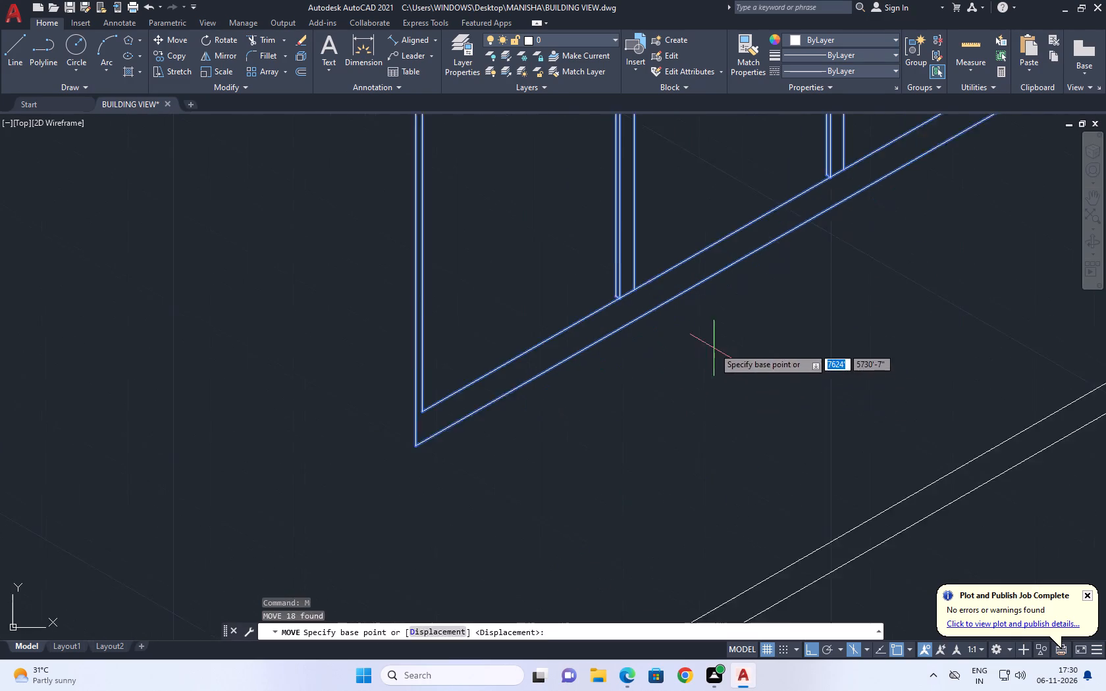
{"action": "scroll", "coordinate": [714, 347], "scroll_direction": "up", "scroll_amount": 1}
{"action": "left_click", "coordinate": [750, 328]}
{"action": "scroll", "coordinate": [758, 338], "scroll_direction": "down", "scroll_amount": 2}
{"action": "scroll", "coordinate": [777, 418], "scroll_direction": "down", "scroll_amount": 2}
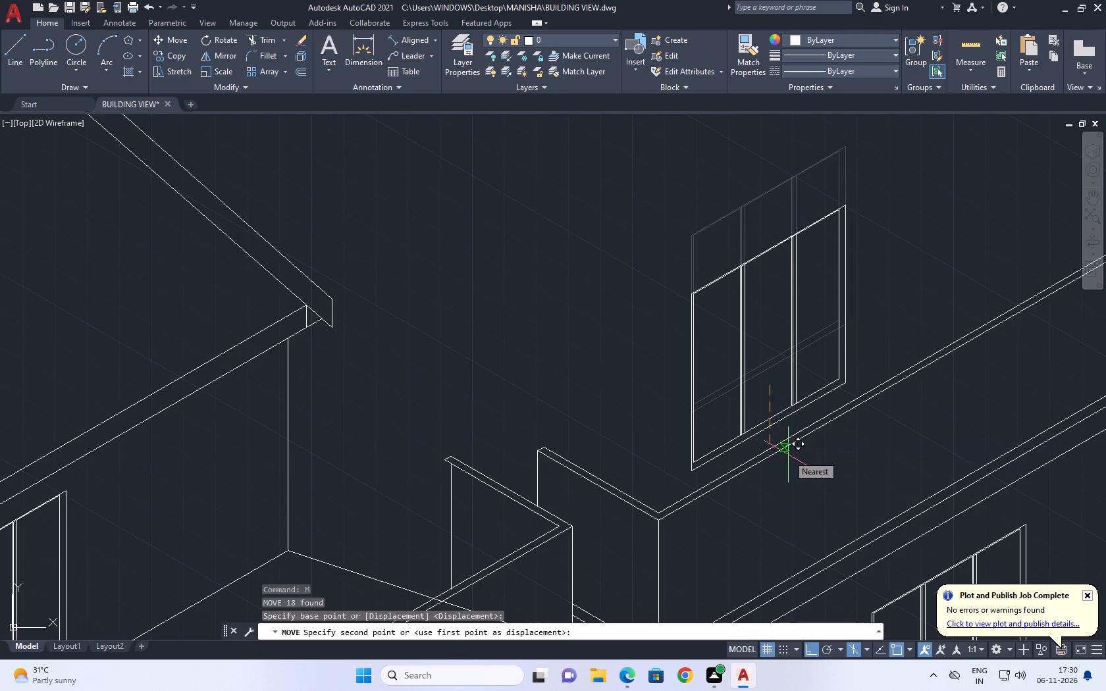
{"action": "left_click", "coordinate": [805, 446]}
Move the three-panel window about 1'-11" at 30° along the terrace parapet, using the top isoplane.
{"action": "middle_click_drag", "start_coordinate": [858, 444], "coordinate": [783, 457]}
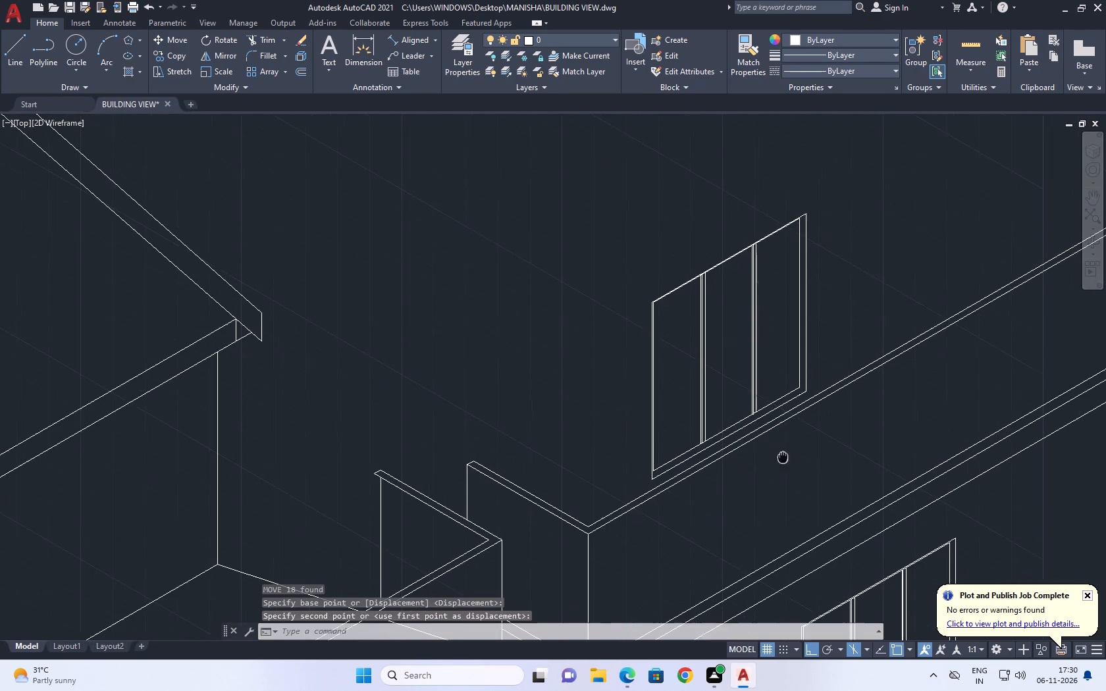
{"action": "left_click", "coordinate": [625, 174]}
{"action": "left_click", "coordinate": [860, 511]}
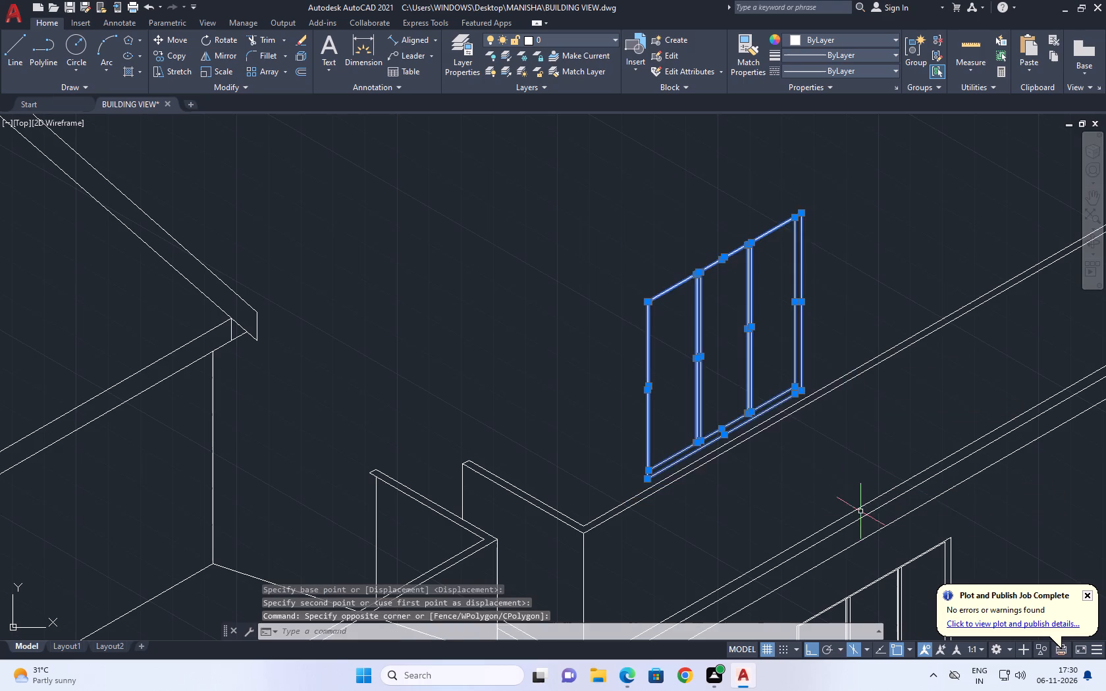
{"action": "middle_click_drag", "start_coordinate": [870, 417], "coordinate": [681, 463]}
{"action": "key", "text": "m"}
{"action": "key", "text": "space"}
{"action": "left_click", "coordinate": [647, 396]}
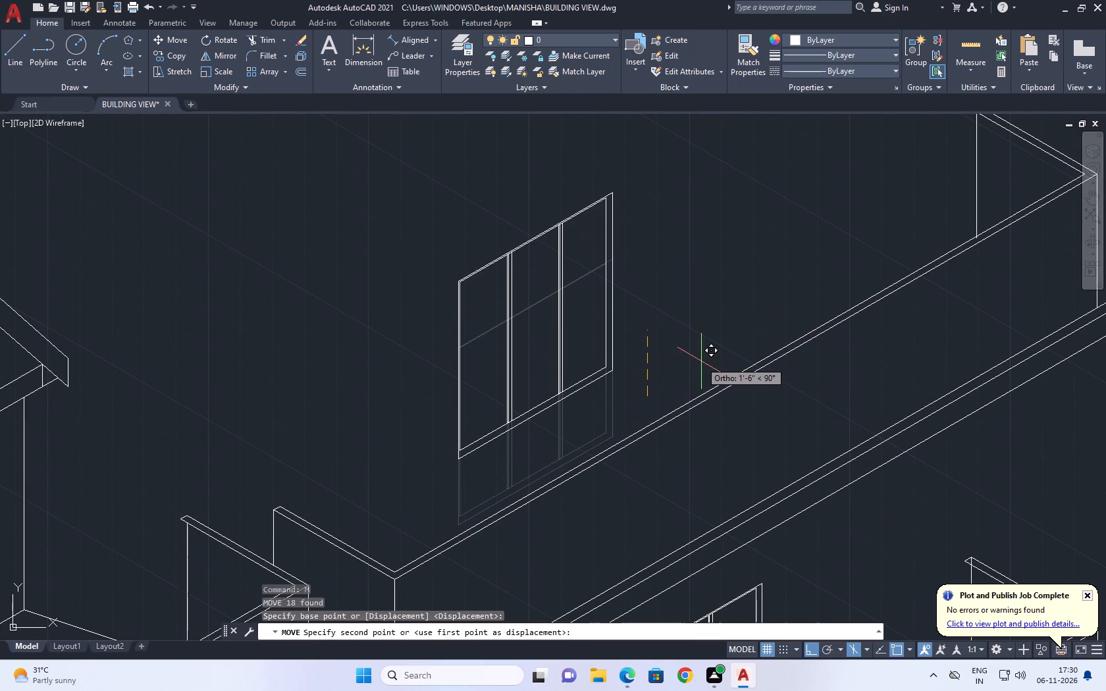
{"action": "key", "text": "F5"}
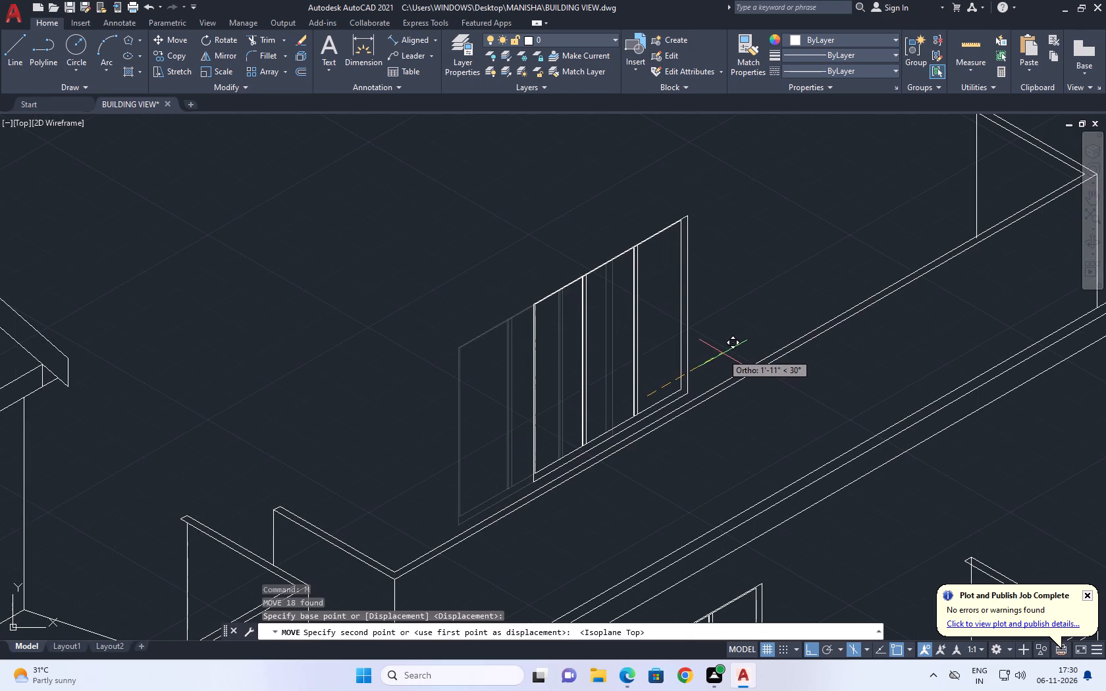
{"action": "left_click", "coordinate": [716, 348]}
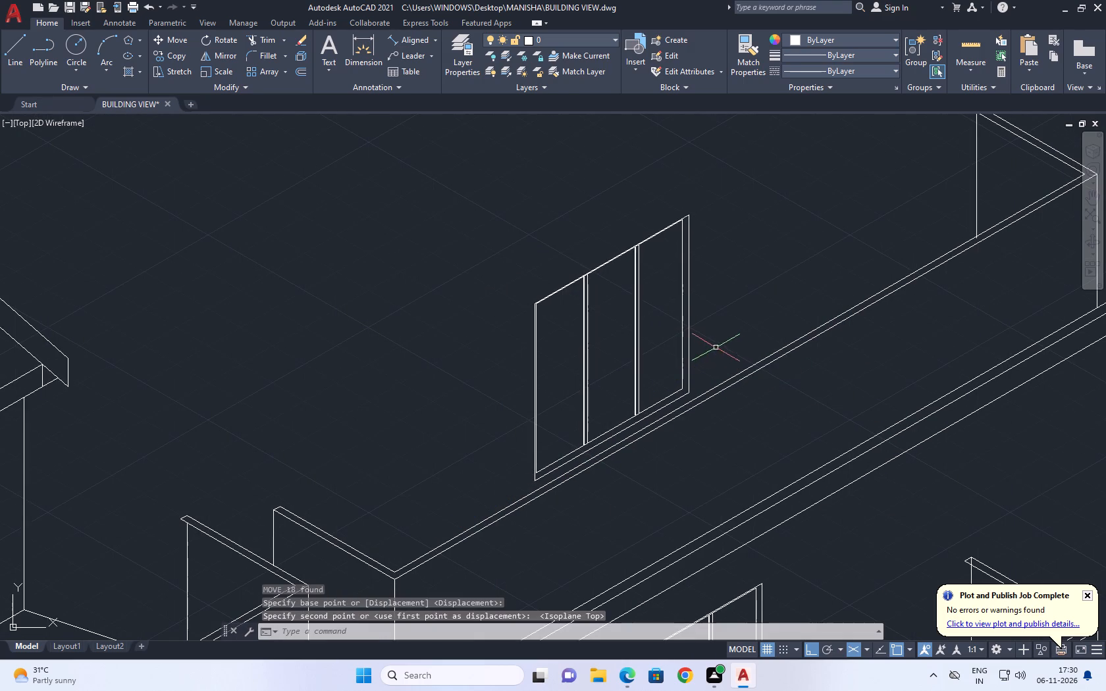
Move the three-panel window about 0'-9" at 150°, back away from the terrace parapet.
{"action": "left_click", "coordinate": [481, 188]}
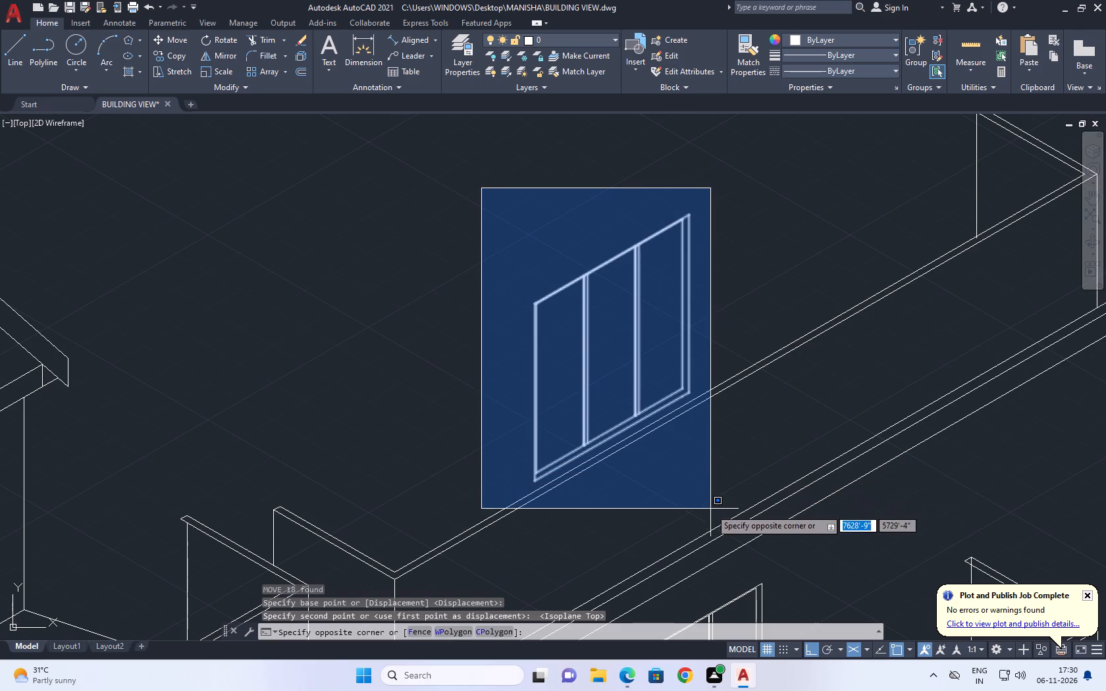
{"action": "left_click", "coordinate": [714, 513]}
{"action": "middle_click_drag", "start_coordinate": [646, 459], "coordinate": [662, 473]}
{"action": "key", "text": "m"}
{"action": "key", "text": "space"}
{"action": "left_click", "coordinate": [718, 505]}
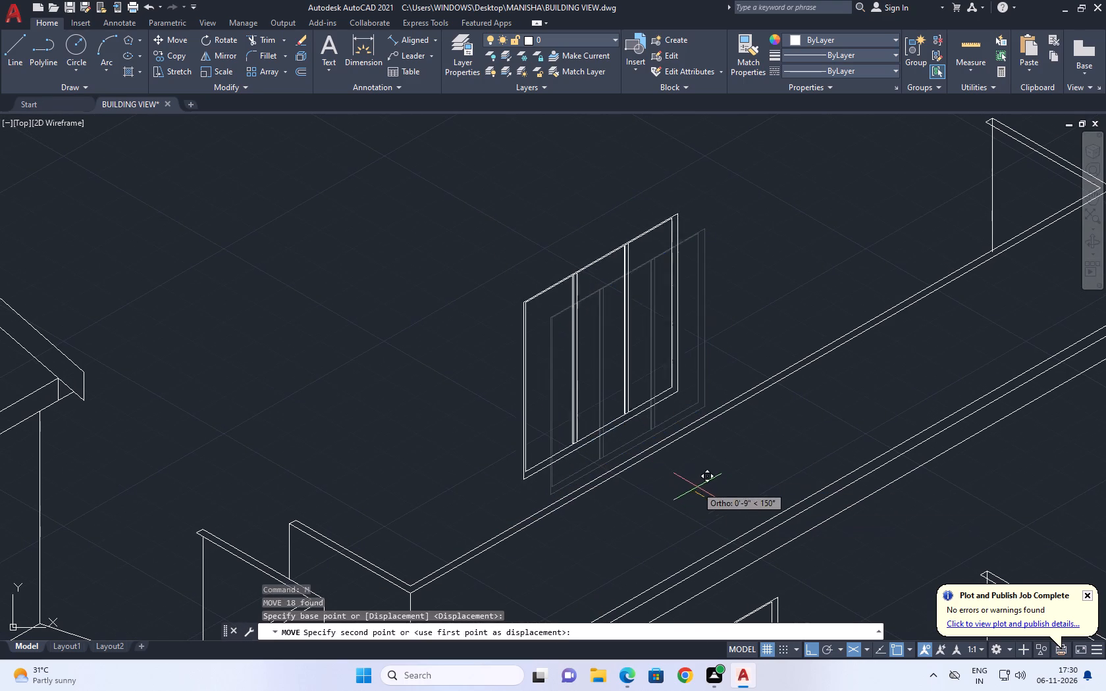
{"action": "left_click", "coordinate": [691, 478]}
Move the upper terrace parapet's vertical end line and short cap line about 2'-2" at 150° along the adjoining balcony parapet.
{"action": "scroll", "coordinate": [697, 483], "scroll_direction": "down", "scroll_amount": 2}
{"action": "middle_click_drag", "start_coordinate": [612, 484], "coordinate": [655, 489]}
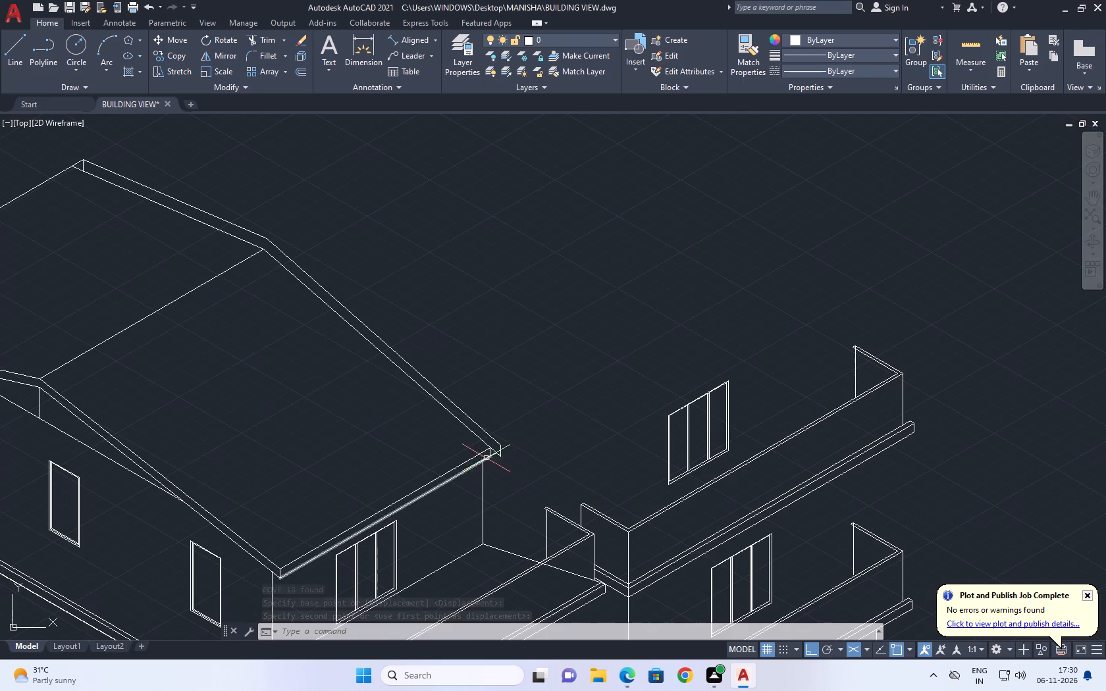
{"action": "scroll", "coordinate": [487, 452], "scroll_direction": "up", "scroll_amount": 3}
{"action": "scroll", "coordinate": [541, 461], "scroll_direction": "up", "scroll_amount": 1}
{"action": "scroll", "coordinate": [558, 469], "scroll_direction": "down", "scroll_amount": 3}
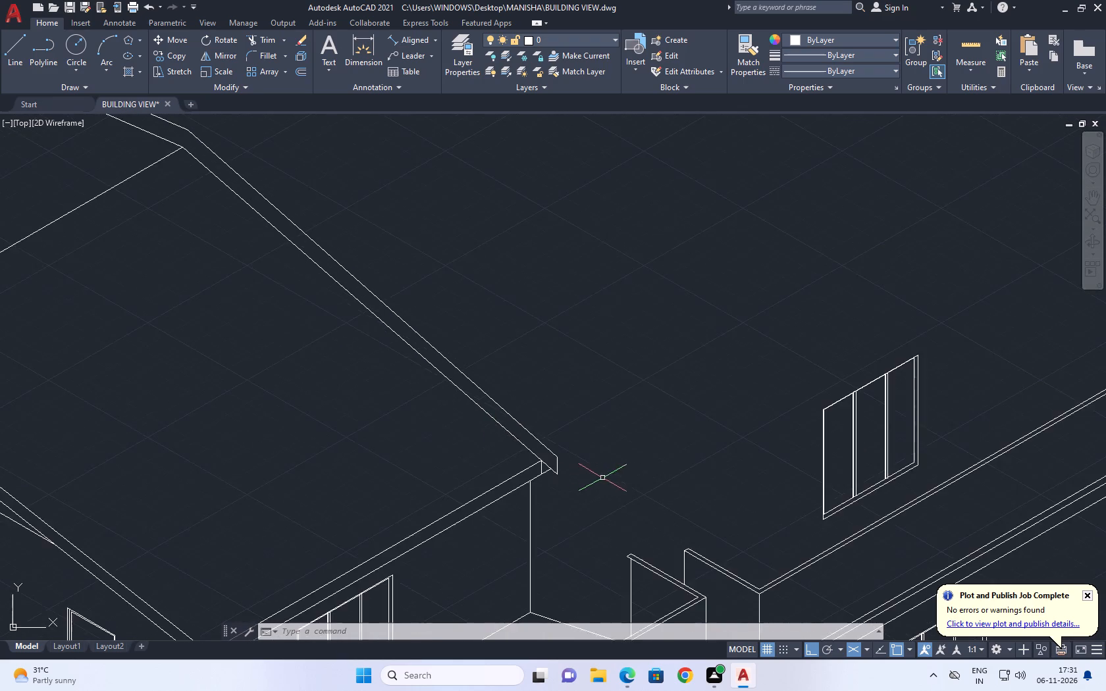
{"action": "scroll", "coordinate": [621, 478], "scroll_direction": "down", "scroll_amount": 2}
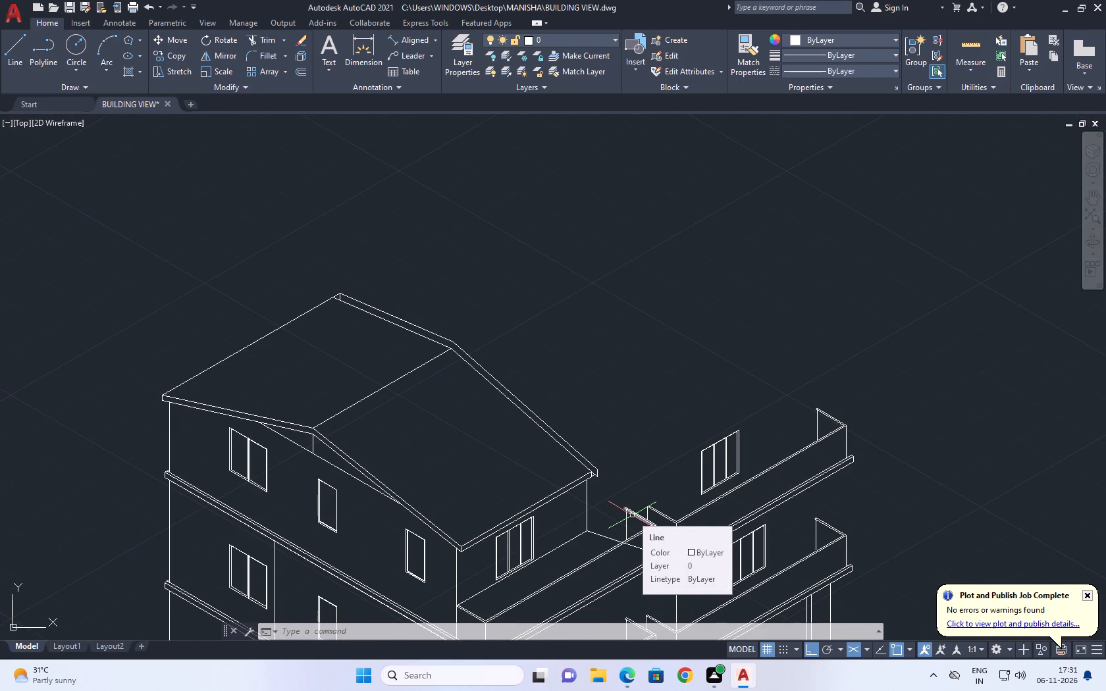
{"action": "scroll", "coordinate": [632, 515], "scroll_direction": "up", "scroll_amount": 1}
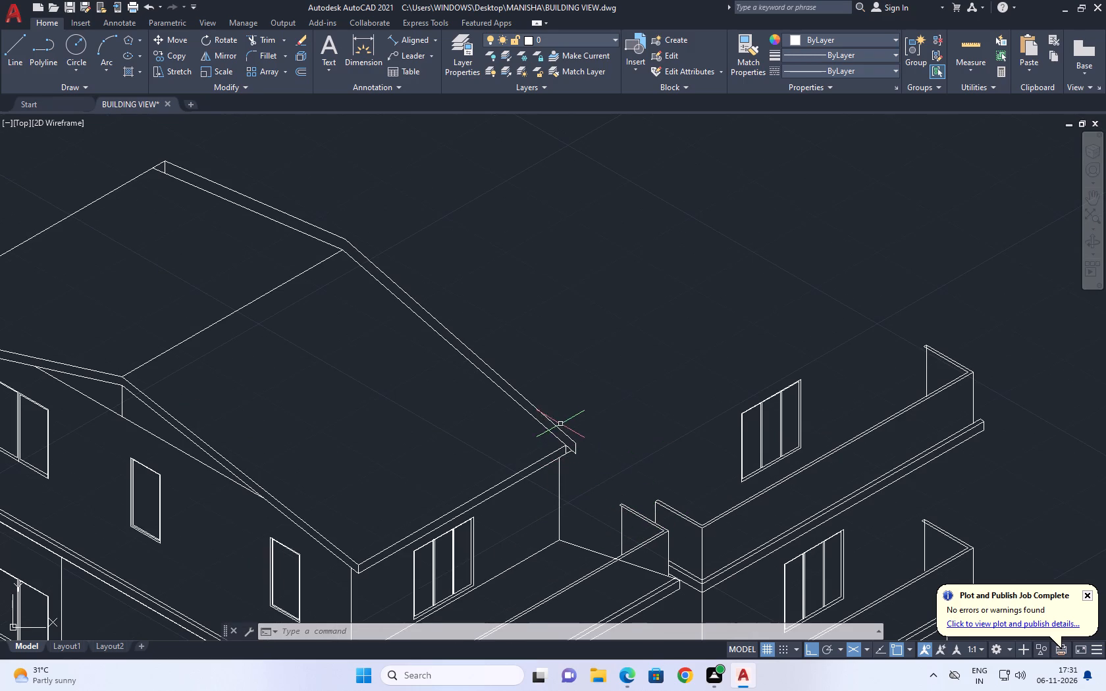
{"action": "scroll", "coordinate": [653, 538], "scroll_direction": "up", "scroll_amount": 2}
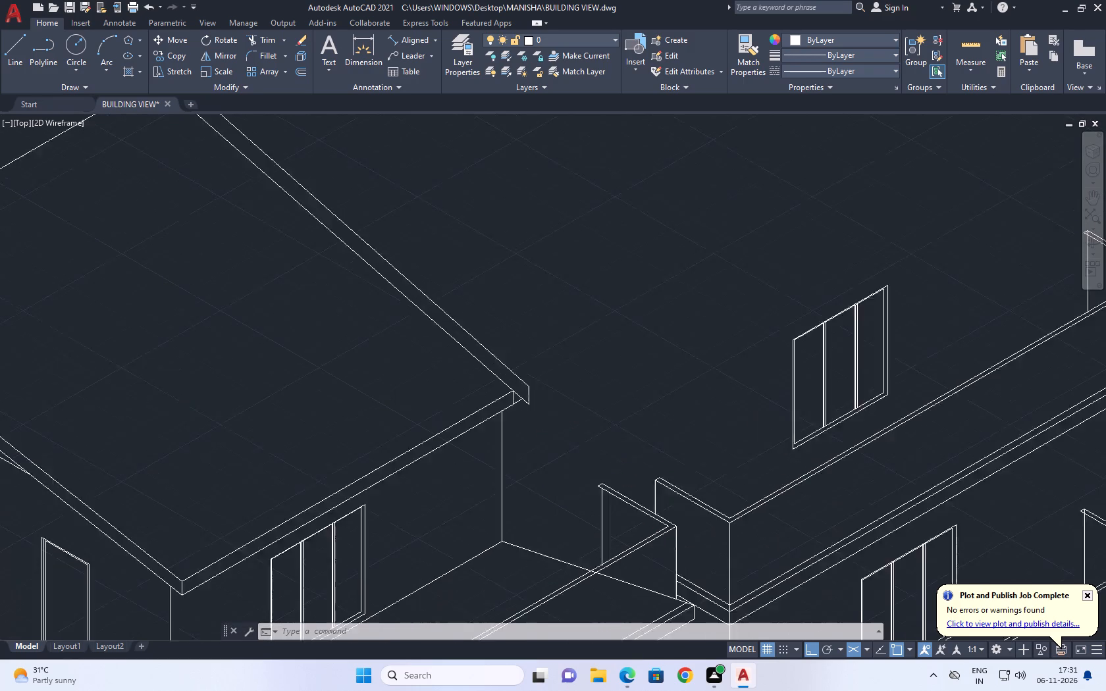
{"action": "scroll", "coordinate": [654, 484], "scroll_direction": "up", "scroll_amount": 1}
{"action": "left_click", "coordinate": [660, 467]}
{"action": "left_click", "coordinate": [643, 448]}
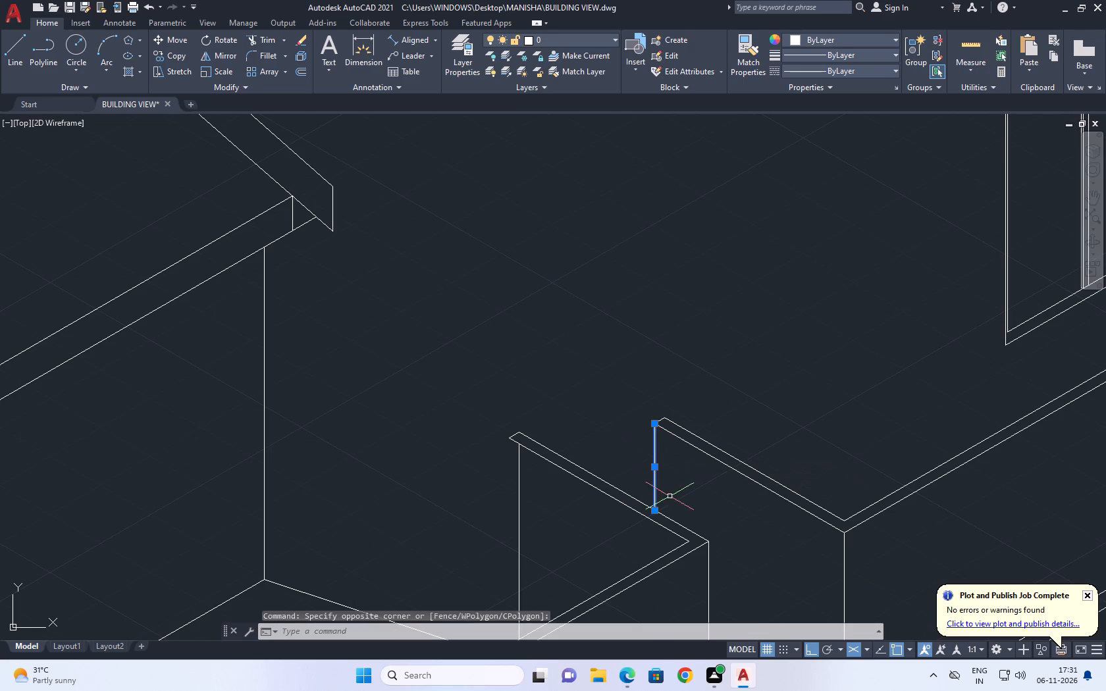
{"action": "scroll", "coordinate": [688, 479], "scroll_direction": "down", "scroll_amount": 1}
{"action": "scroll", "coordinate": [689, 472], "scroll_direction": "up", "scroll_amount": 3}
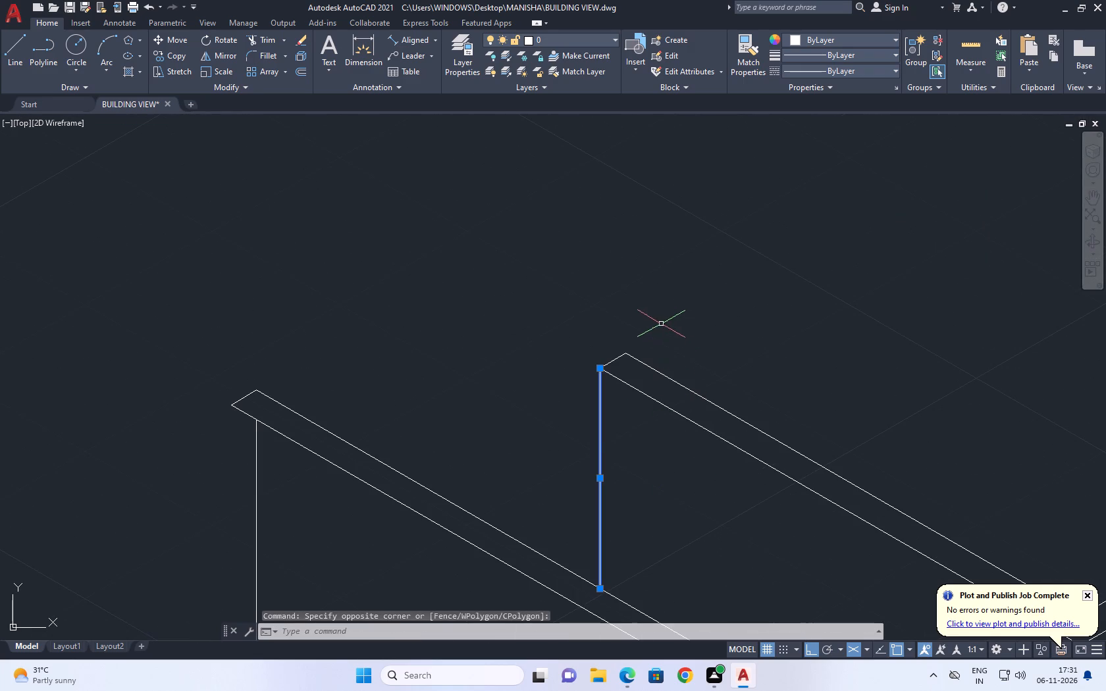
{"action": "left_click", "coordinate": [618, 361]}
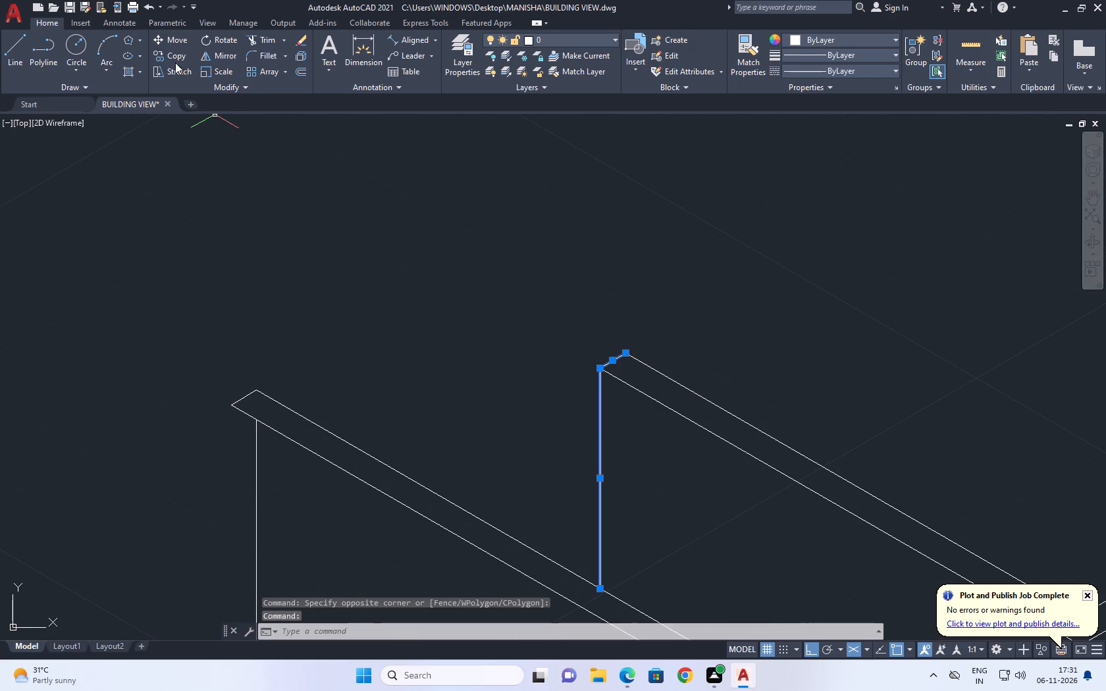
{"action": "left_click", "coordinate": [178, 38]}
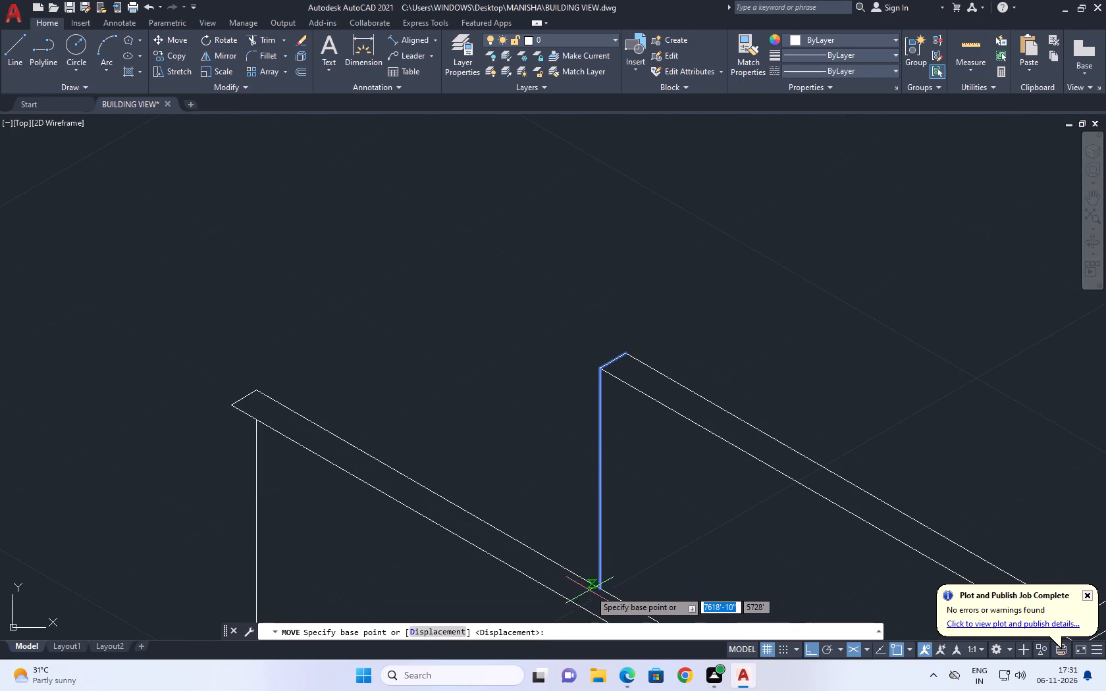
{"action": "left_click", "coordinate": [600, 590]}
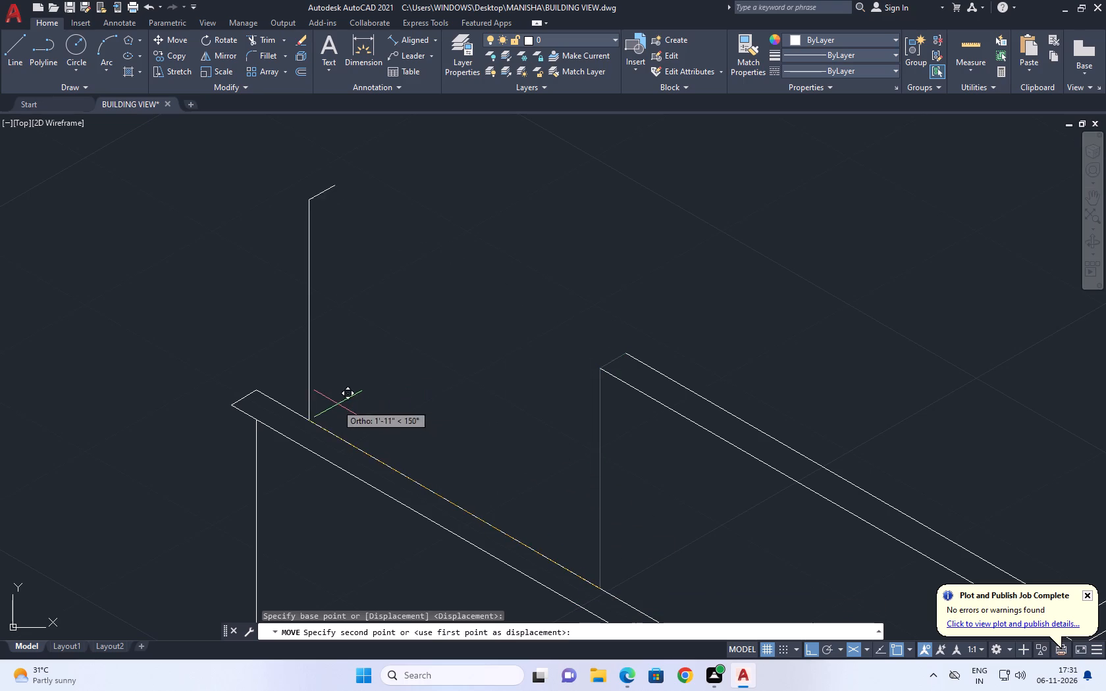
{"action": "left_click", "coordinate": [278, 403]}
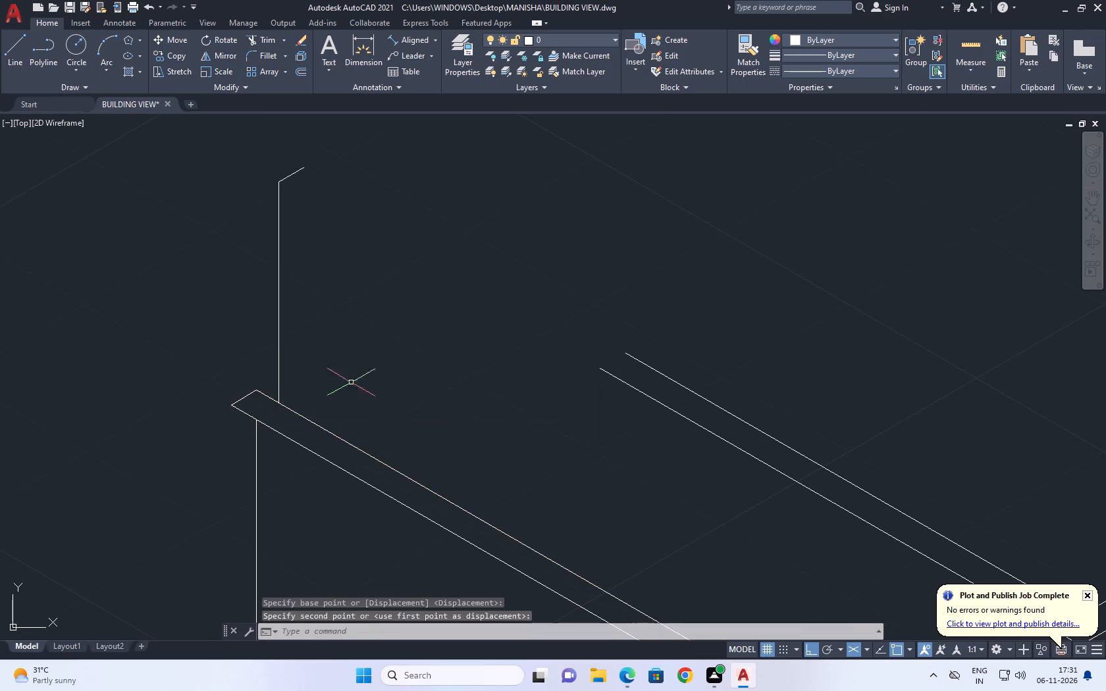
Extend the two top lines of the upper terrace parapet to its relocated end cap.
{"action": "scroll", "coordinate": [527, 380], "scroll_direction": "down", "scroll_amount": 2}
{"action": "middle_click_drag", "start_coordinate": [548, 372], "coordinate": [564, 396]}
{"action": "key", "text": "e"}
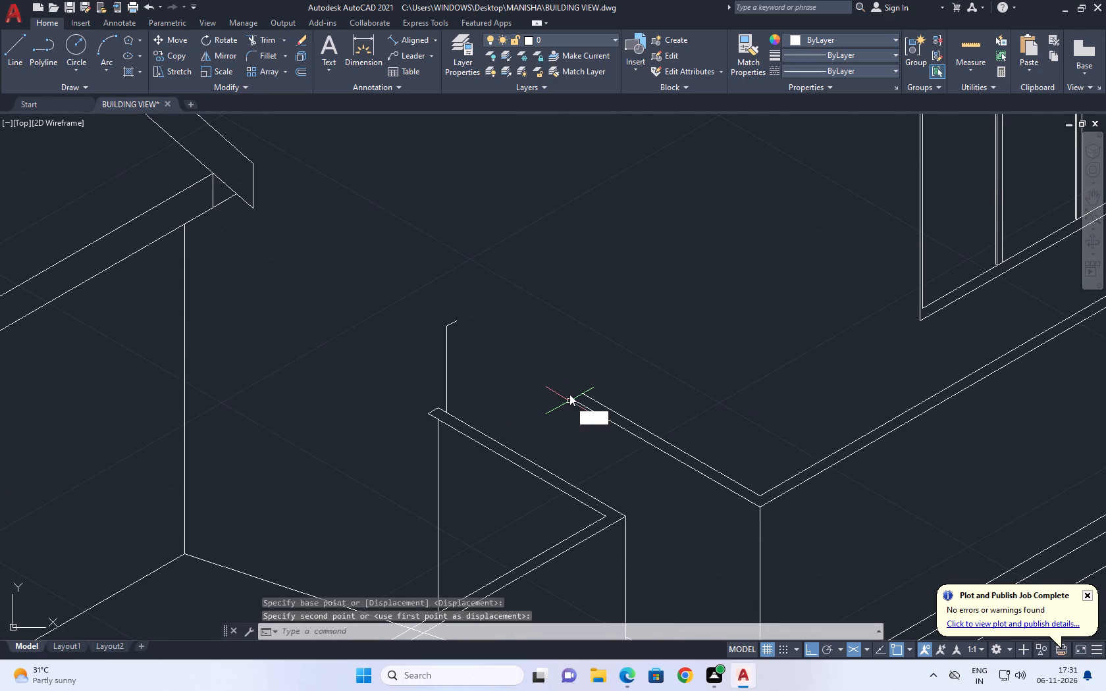
{"action": "key", "text": "x"}
{"action": "key", "text": "space"}
{"action": "left_click", "coordinate": [652, 405]}
{"action": "left_click", "coordinate": [564, 435]}
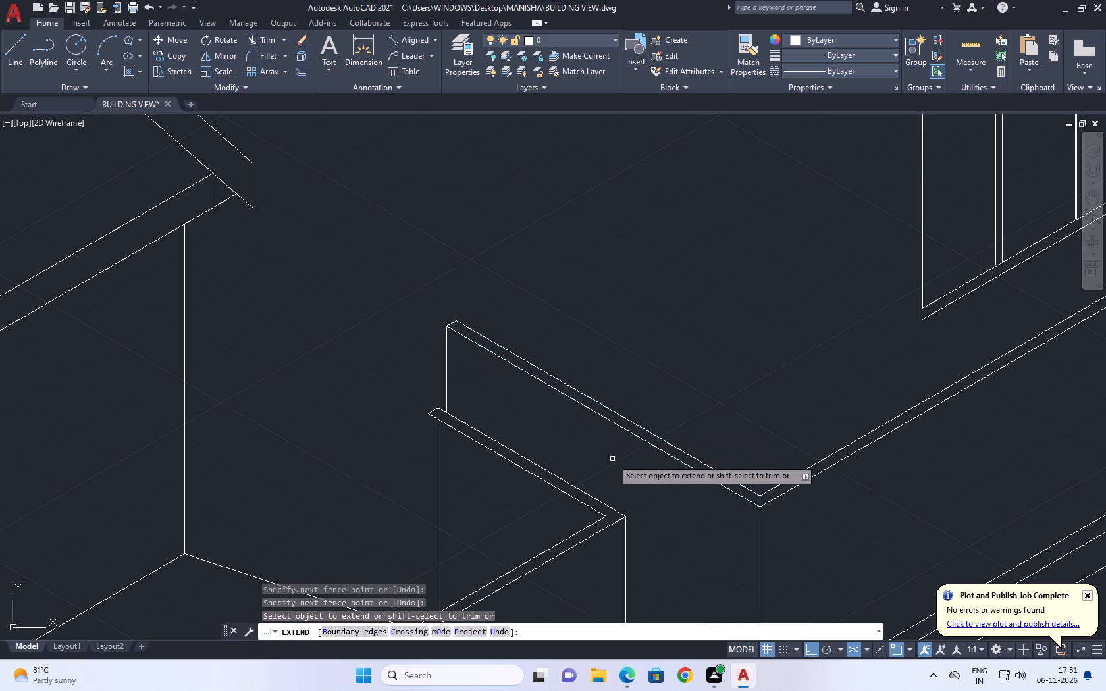
{"action": "key", "text": "Escape"}
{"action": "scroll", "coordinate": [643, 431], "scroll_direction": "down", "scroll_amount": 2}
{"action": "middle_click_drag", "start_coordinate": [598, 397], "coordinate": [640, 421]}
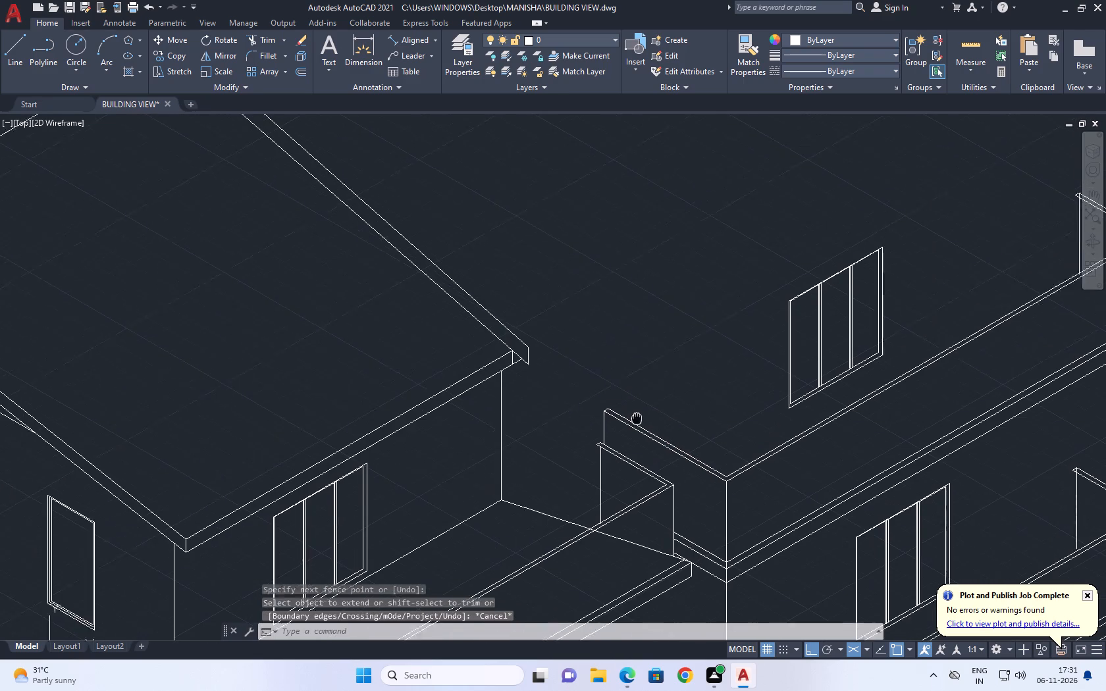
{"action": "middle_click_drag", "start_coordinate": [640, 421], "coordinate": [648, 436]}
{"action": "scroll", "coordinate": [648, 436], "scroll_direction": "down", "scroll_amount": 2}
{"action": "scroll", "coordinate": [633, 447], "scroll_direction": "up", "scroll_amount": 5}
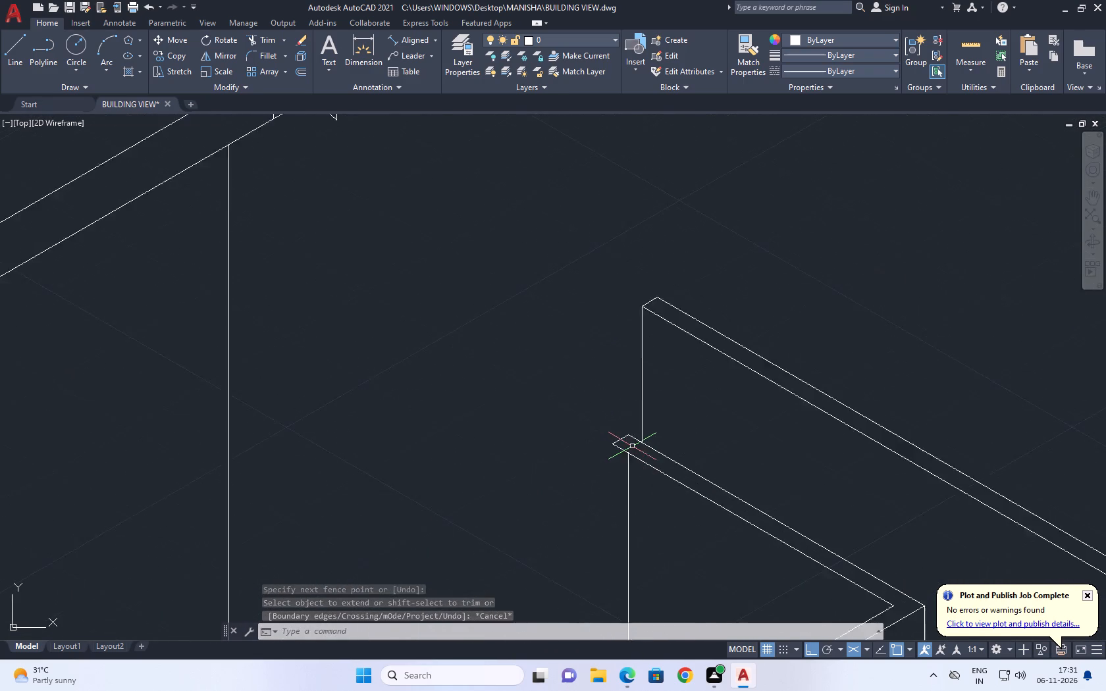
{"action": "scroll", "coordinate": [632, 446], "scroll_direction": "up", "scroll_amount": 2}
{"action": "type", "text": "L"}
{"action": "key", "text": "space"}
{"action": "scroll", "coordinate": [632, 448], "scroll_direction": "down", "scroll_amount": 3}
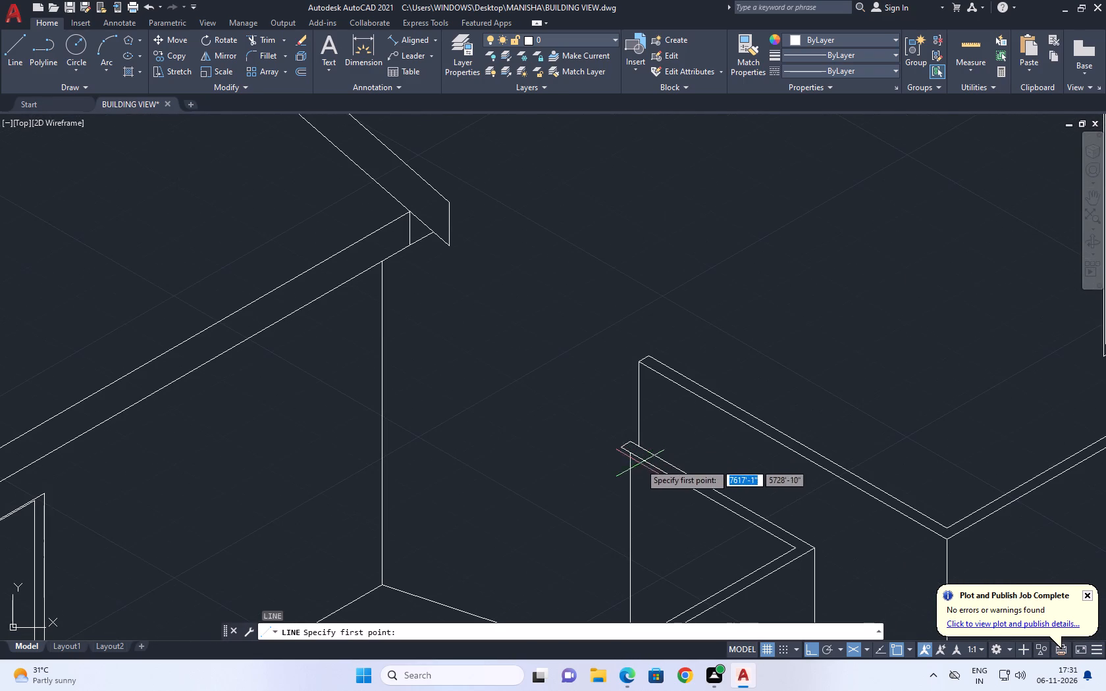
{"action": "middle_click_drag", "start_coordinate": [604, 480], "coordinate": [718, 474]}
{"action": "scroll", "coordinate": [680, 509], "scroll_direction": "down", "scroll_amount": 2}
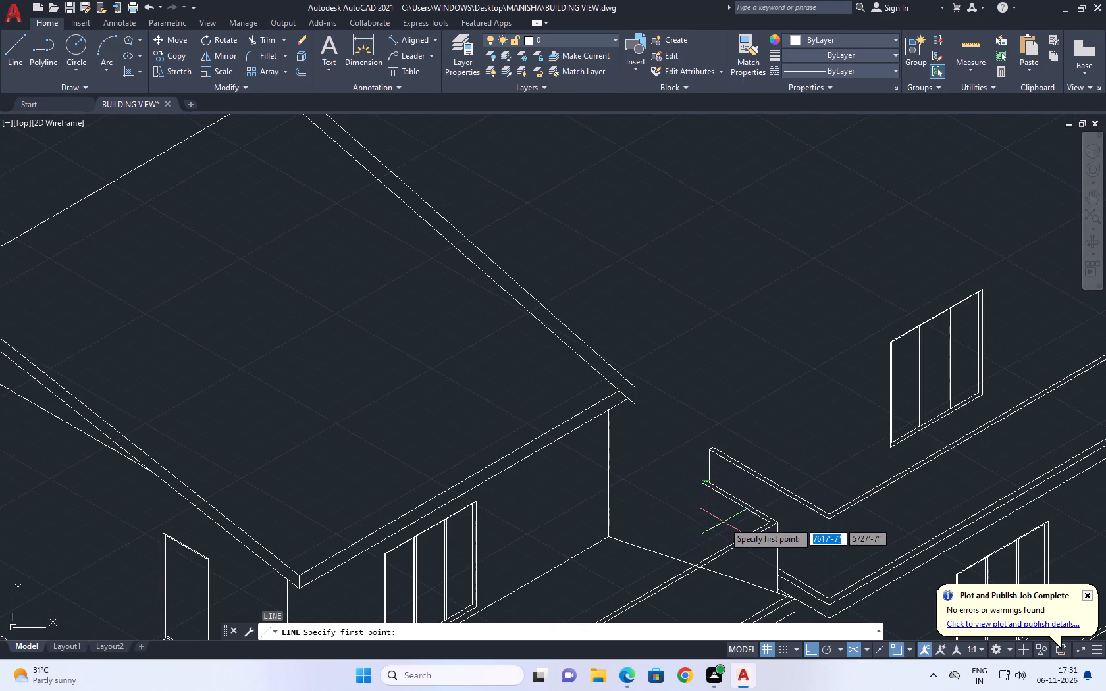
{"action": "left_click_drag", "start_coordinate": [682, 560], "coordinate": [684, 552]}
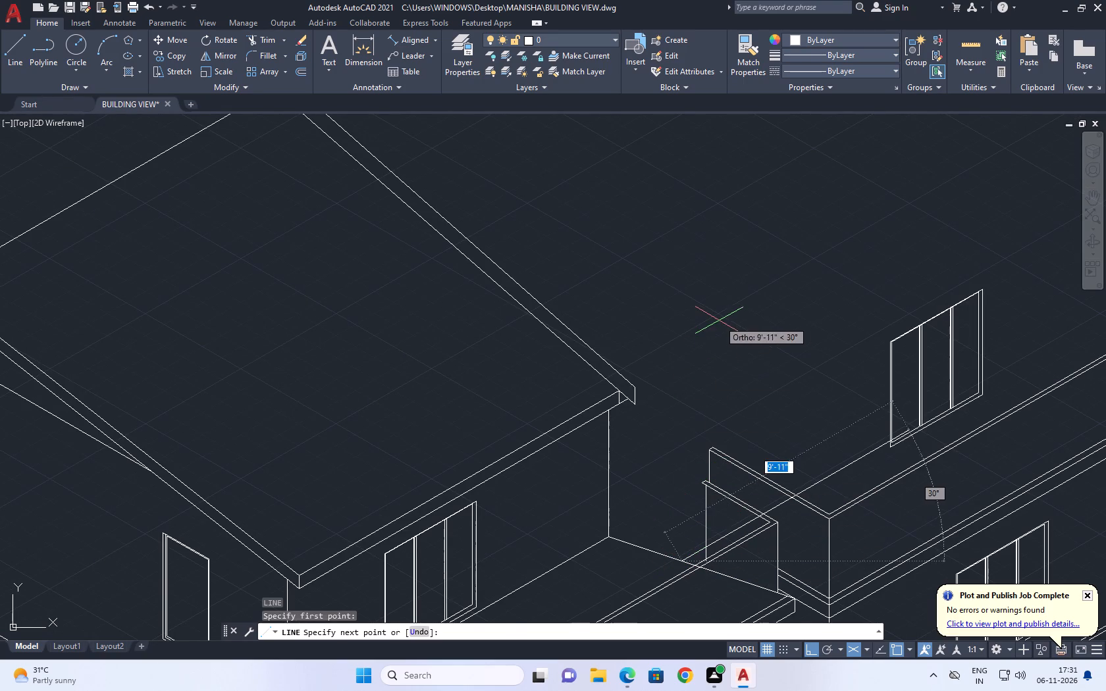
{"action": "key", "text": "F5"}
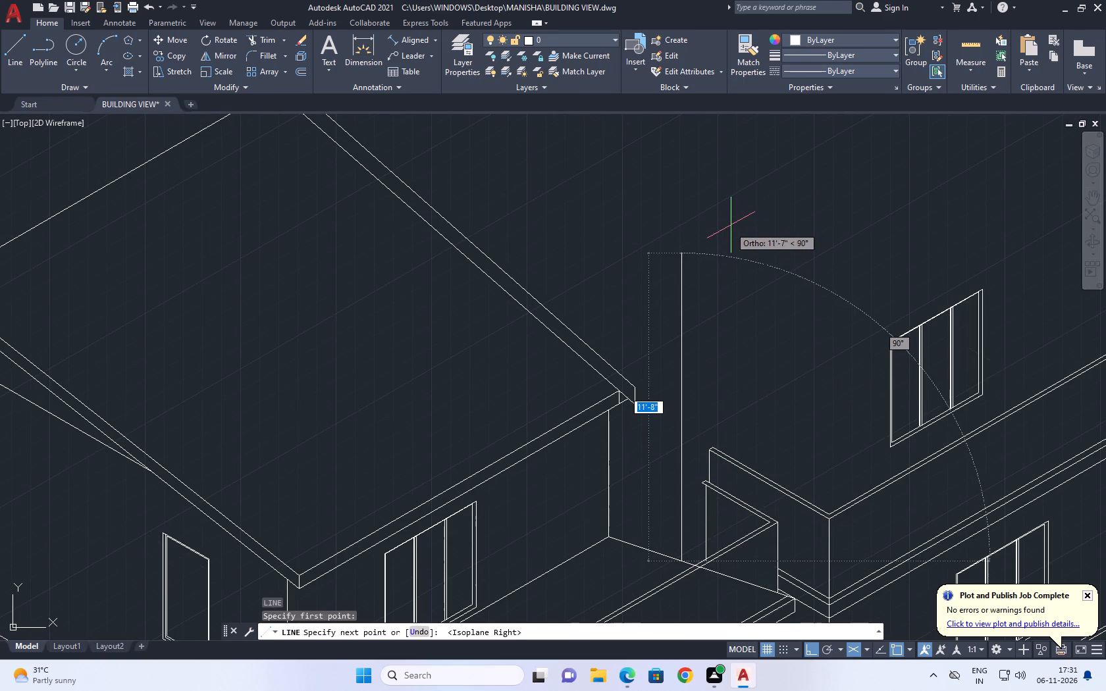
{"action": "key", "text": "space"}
Draw a vertical line about 7' up from where the slanted wall base line meets the balcony parapet, on the right isoplane.
{"action": "key", "text": "space"}
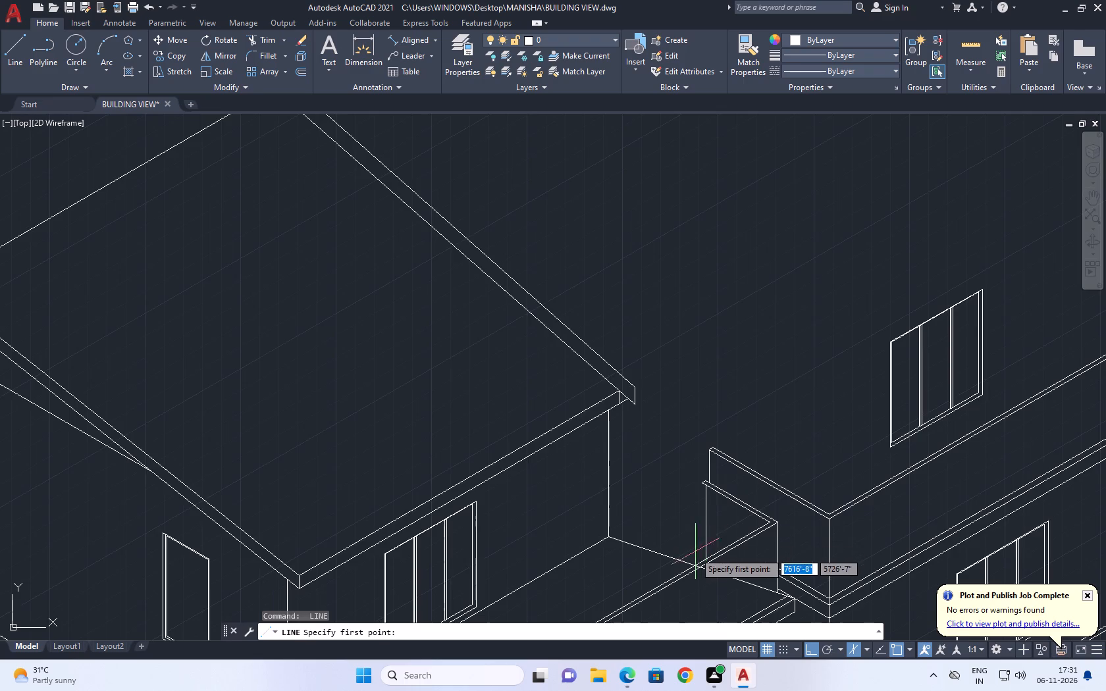
{"action": "scroll", "coordinate": [695, 554], "scroll_direction": "up", "scroll_amount": 2}
{"action": "left_click", "coordinate": [693, 582]}
{"action": "scroll", "coordinate": [720, 224], "scroll_direction": "down", "scroll_amount": 2}
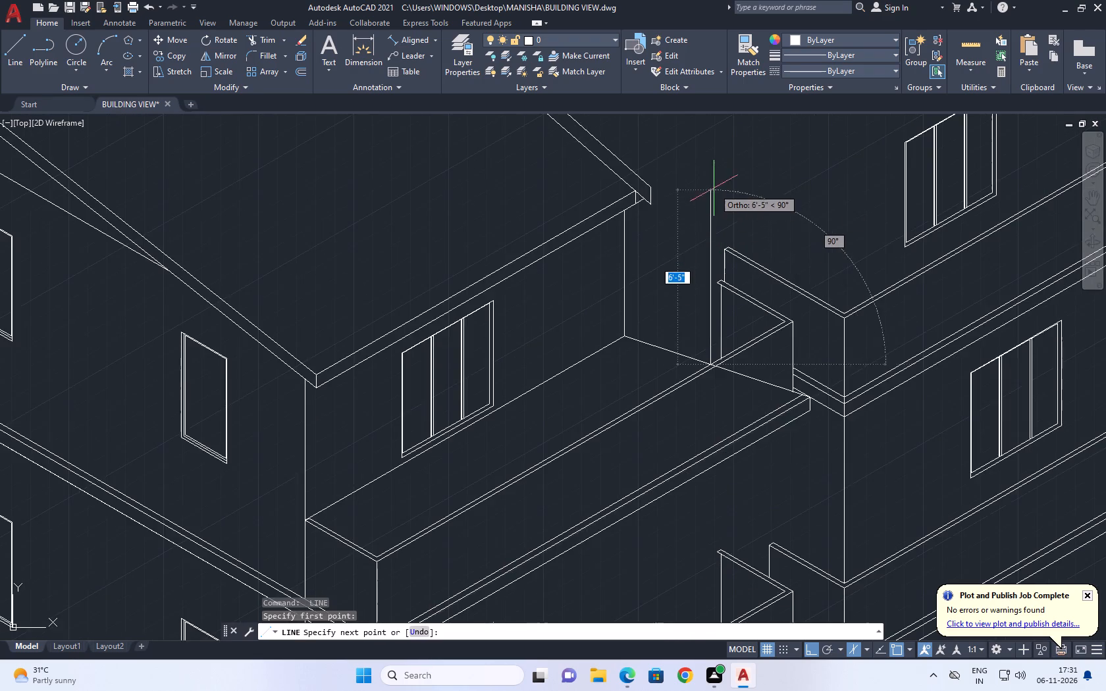
{"action": "middle_click_drag", "start_coordinate": [714, 147], "coordinate": [732, 315]}
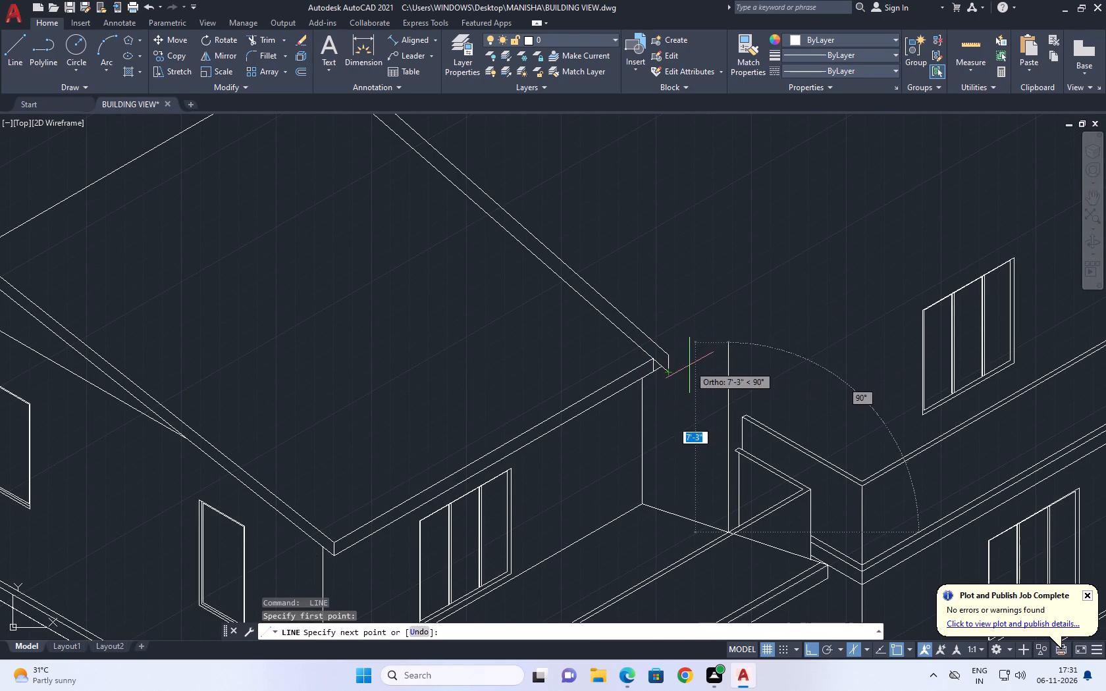
{"action": "left_click", "coordinate": [729, 353]}
{"action": "key", "text": "space"}
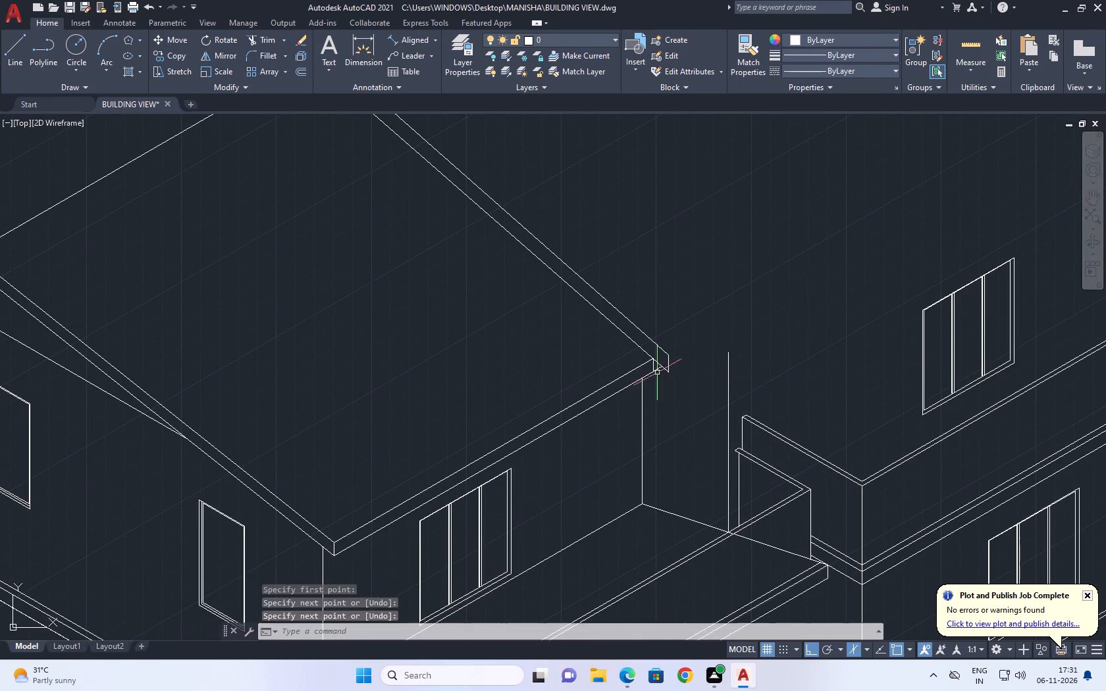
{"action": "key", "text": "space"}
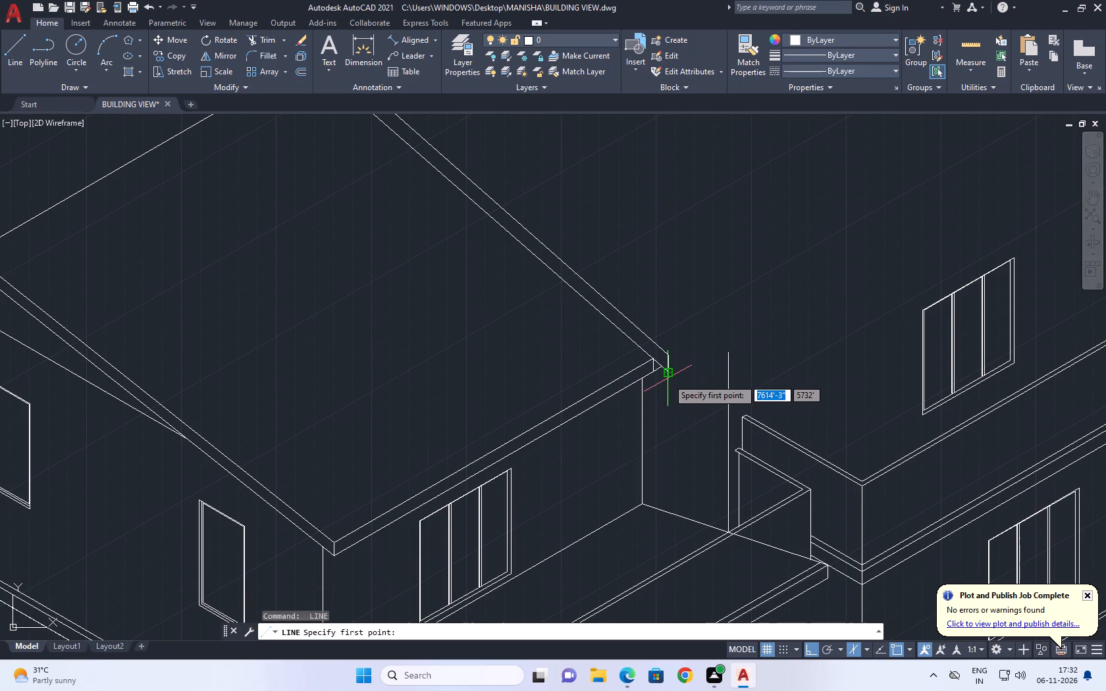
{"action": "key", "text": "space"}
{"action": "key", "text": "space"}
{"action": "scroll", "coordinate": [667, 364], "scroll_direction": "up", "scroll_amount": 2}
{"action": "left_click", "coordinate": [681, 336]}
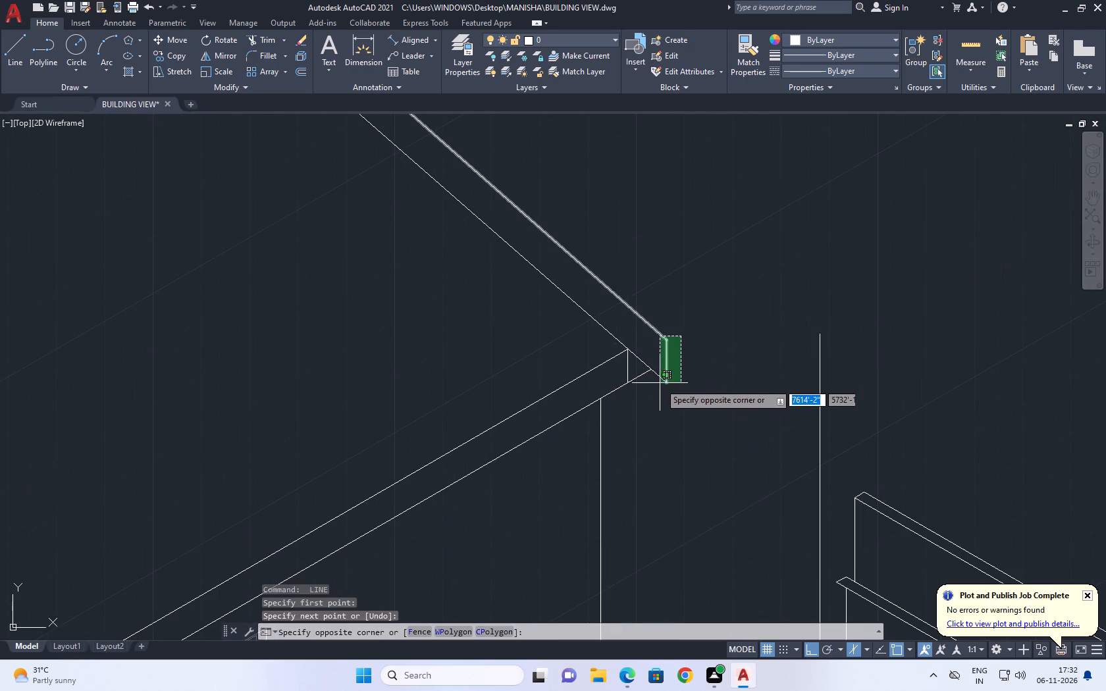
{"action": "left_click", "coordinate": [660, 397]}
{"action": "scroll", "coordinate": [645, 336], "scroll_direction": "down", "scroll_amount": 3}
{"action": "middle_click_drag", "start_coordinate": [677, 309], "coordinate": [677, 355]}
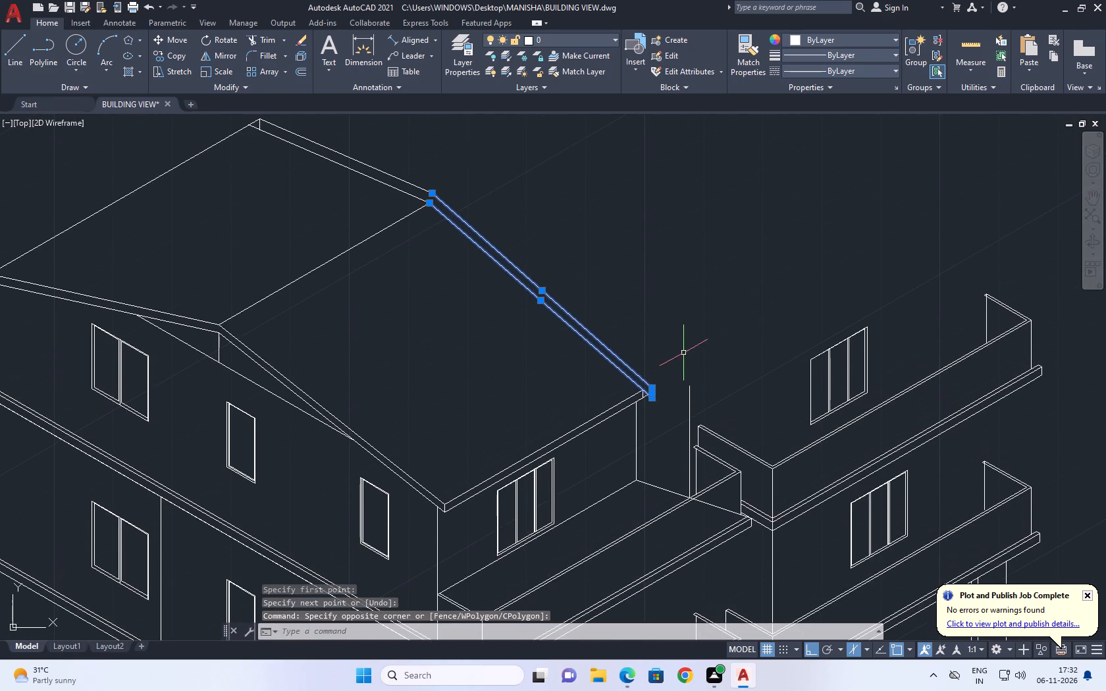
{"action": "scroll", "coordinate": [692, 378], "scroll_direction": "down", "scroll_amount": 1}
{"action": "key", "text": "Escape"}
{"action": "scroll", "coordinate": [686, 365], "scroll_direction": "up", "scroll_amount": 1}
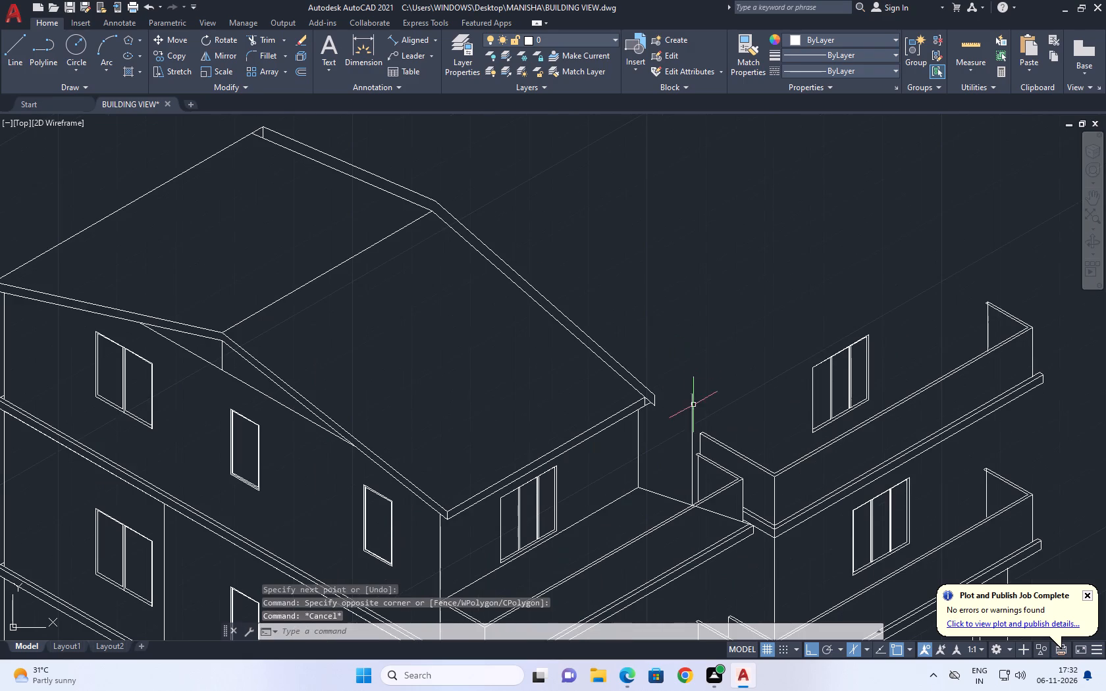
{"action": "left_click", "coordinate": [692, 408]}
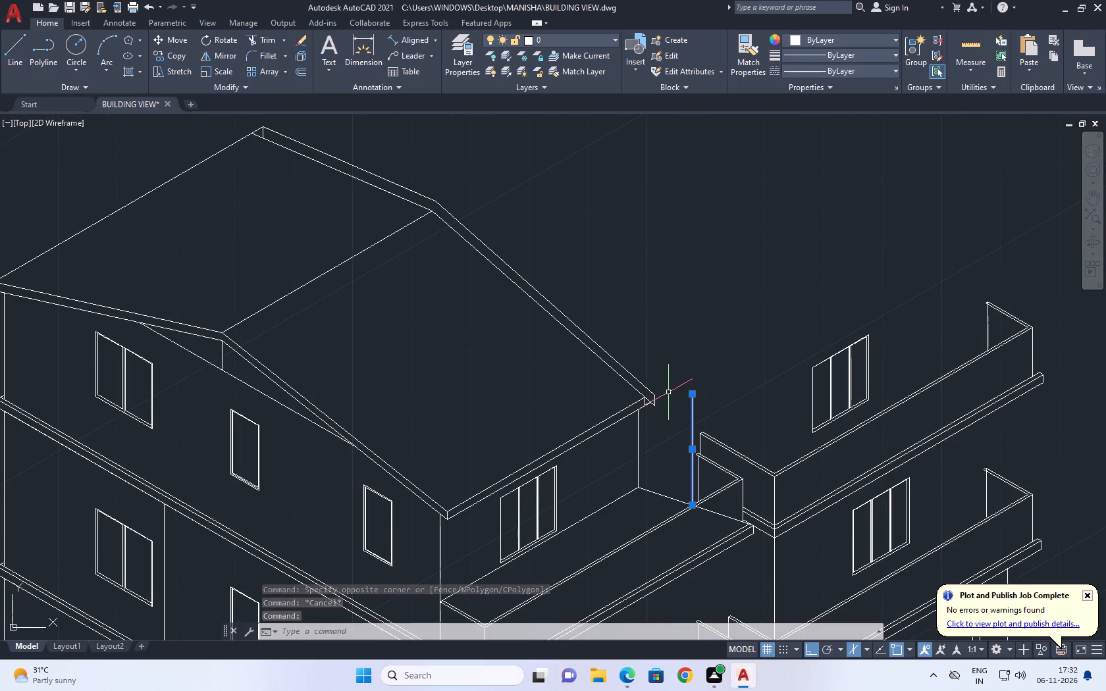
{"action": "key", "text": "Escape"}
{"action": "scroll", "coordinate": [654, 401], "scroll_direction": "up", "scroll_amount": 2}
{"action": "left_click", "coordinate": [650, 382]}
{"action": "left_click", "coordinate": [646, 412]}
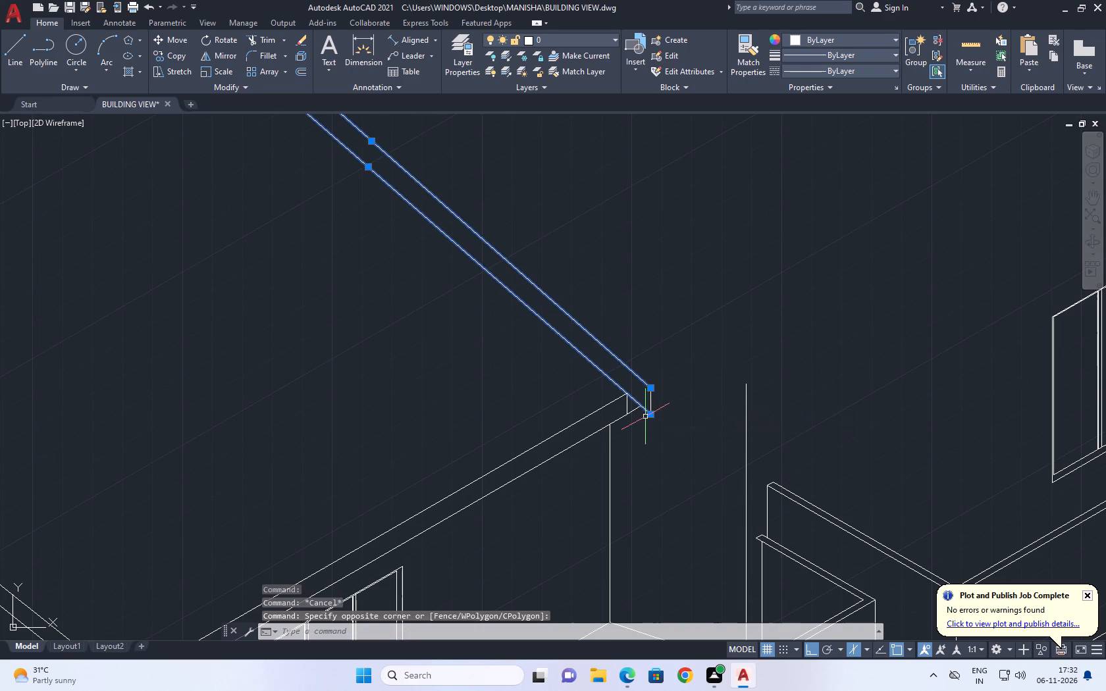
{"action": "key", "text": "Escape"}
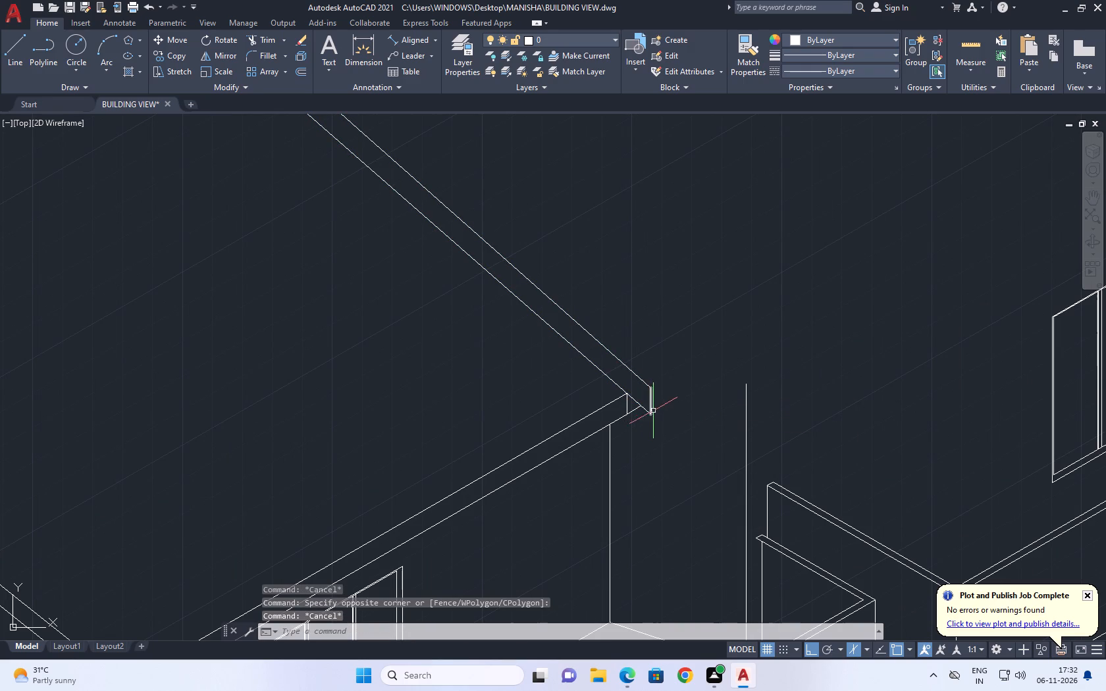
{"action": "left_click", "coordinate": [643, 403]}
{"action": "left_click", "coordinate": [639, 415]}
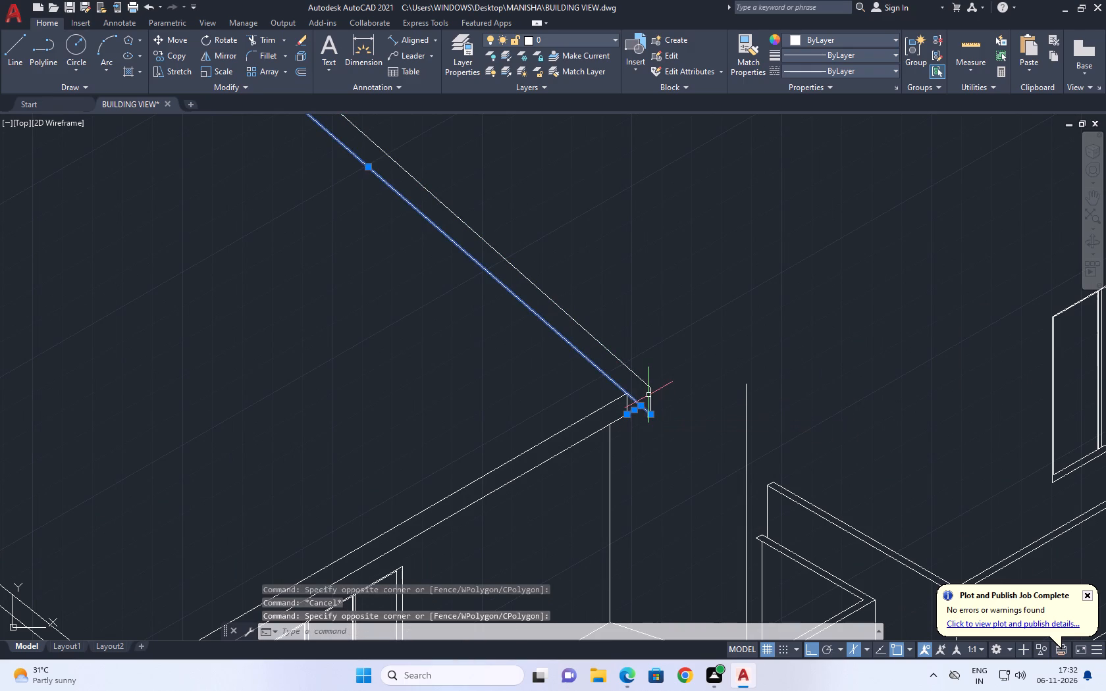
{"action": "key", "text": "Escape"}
Erase the short vertical end cap at the lower end of the rear roof slope.
{"action": "left_click", "coordinate": [651, 389]}
{"action": "key", "text": "Delete"}
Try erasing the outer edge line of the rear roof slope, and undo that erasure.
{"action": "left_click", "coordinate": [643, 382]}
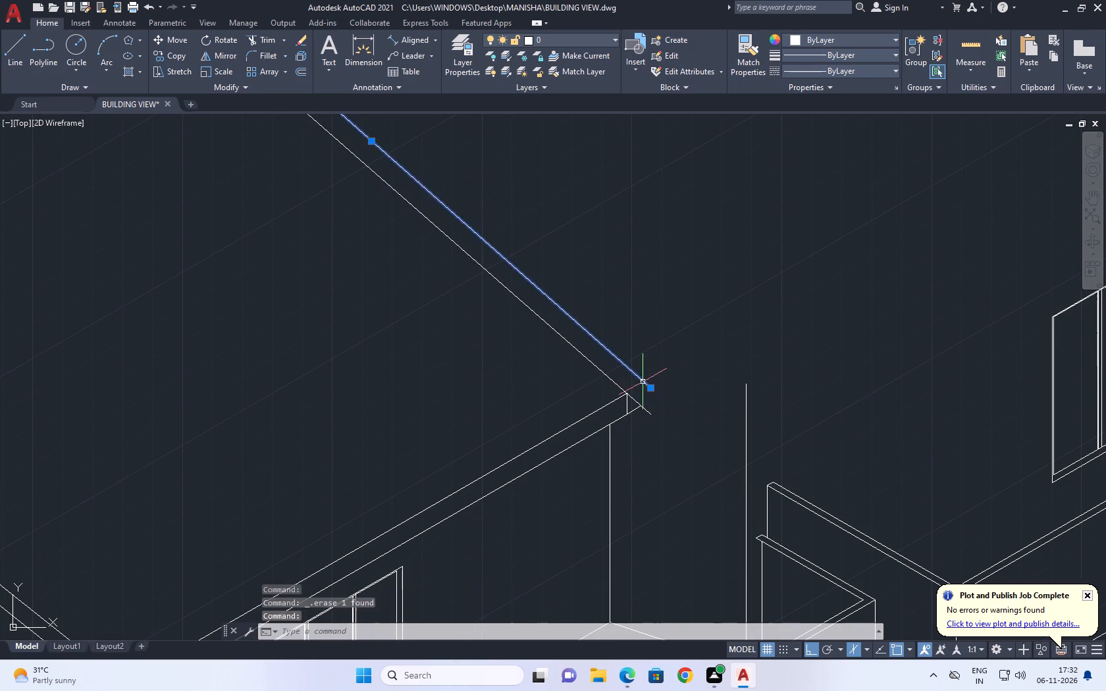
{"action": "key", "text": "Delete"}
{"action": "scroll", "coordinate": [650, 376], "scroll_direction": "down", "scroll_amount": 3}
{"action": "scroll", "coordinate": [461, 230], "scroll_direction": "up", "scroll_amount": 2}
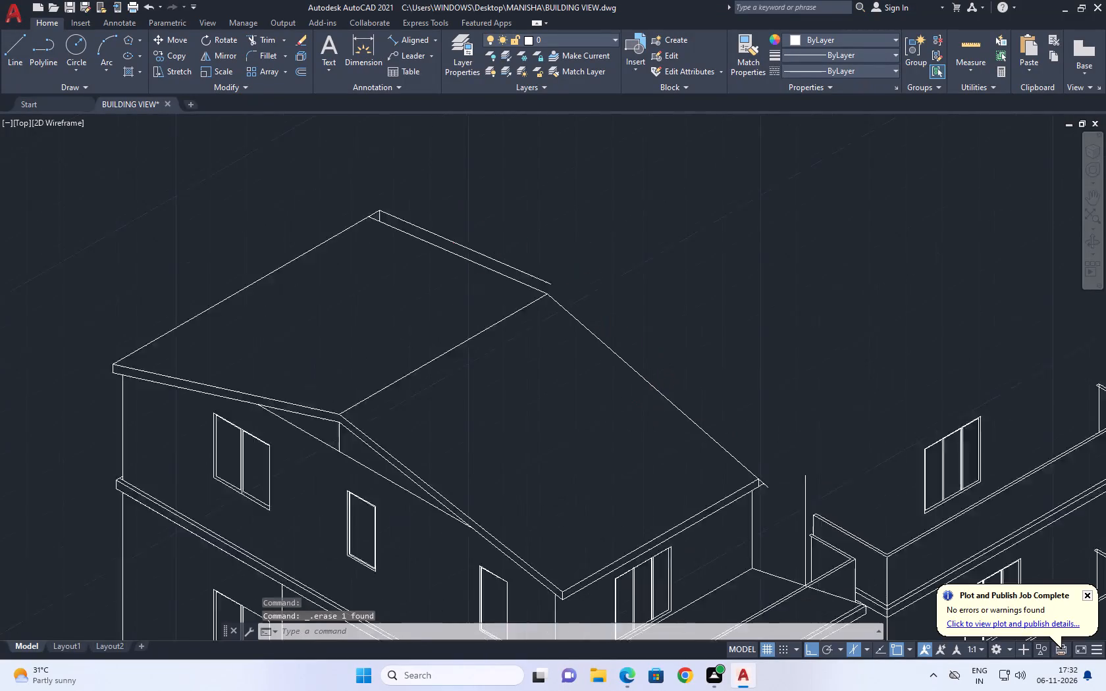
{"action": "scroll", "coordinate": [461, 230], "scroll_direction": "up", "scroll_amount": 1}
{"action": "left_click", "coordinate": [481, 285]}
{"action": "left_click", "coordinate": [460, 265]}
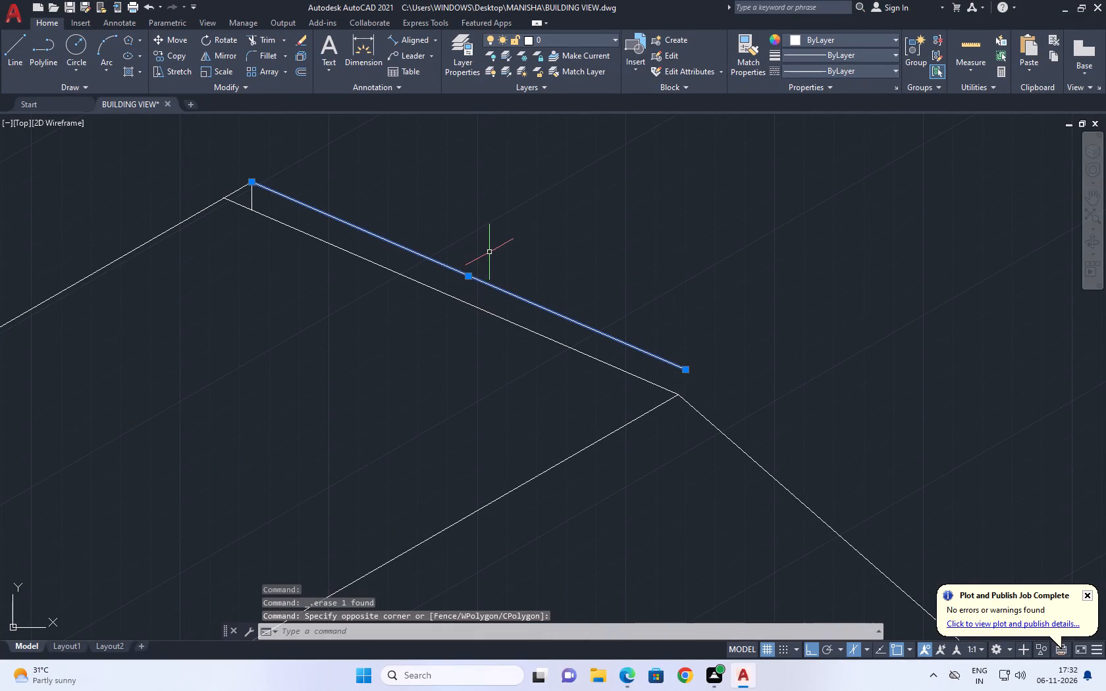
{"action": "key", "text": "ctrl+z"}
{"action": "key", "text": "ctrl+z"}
Switch to the left isoplane while trying a line from the top of the vertical wall line.
{"action": "scroll", "coordinate": [620, 305], "scroll_direction": "down", "scroll_amount": 3}
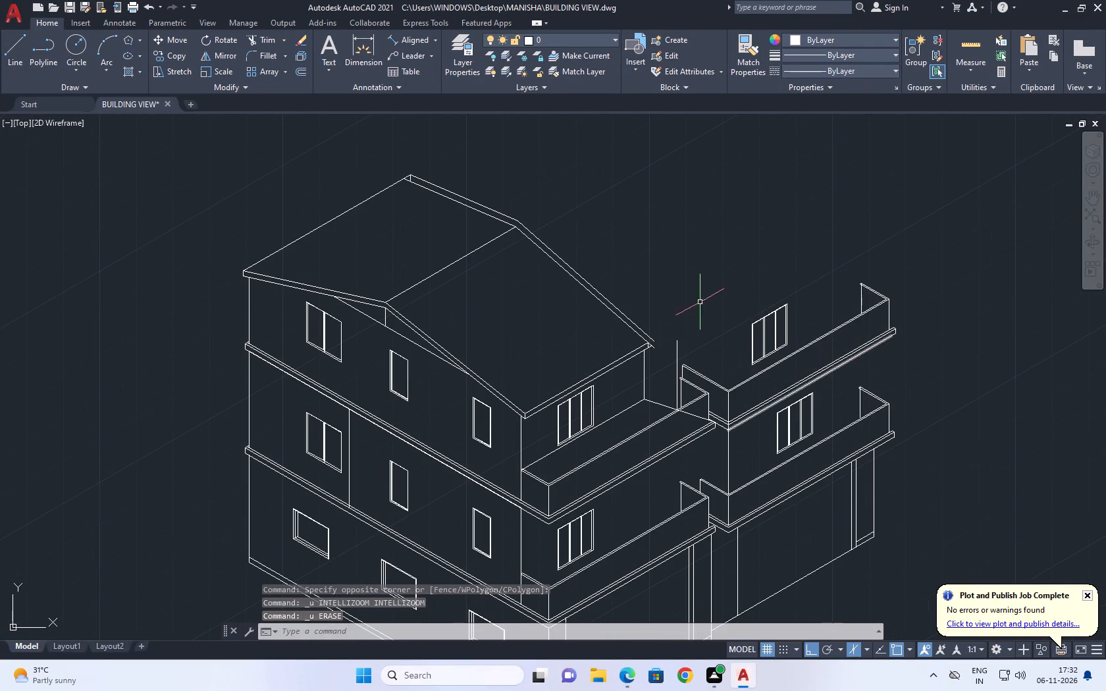
{"action": "middle_click_drag", "start_coordinate": [550, 264], "coordinate": [590, 288]}
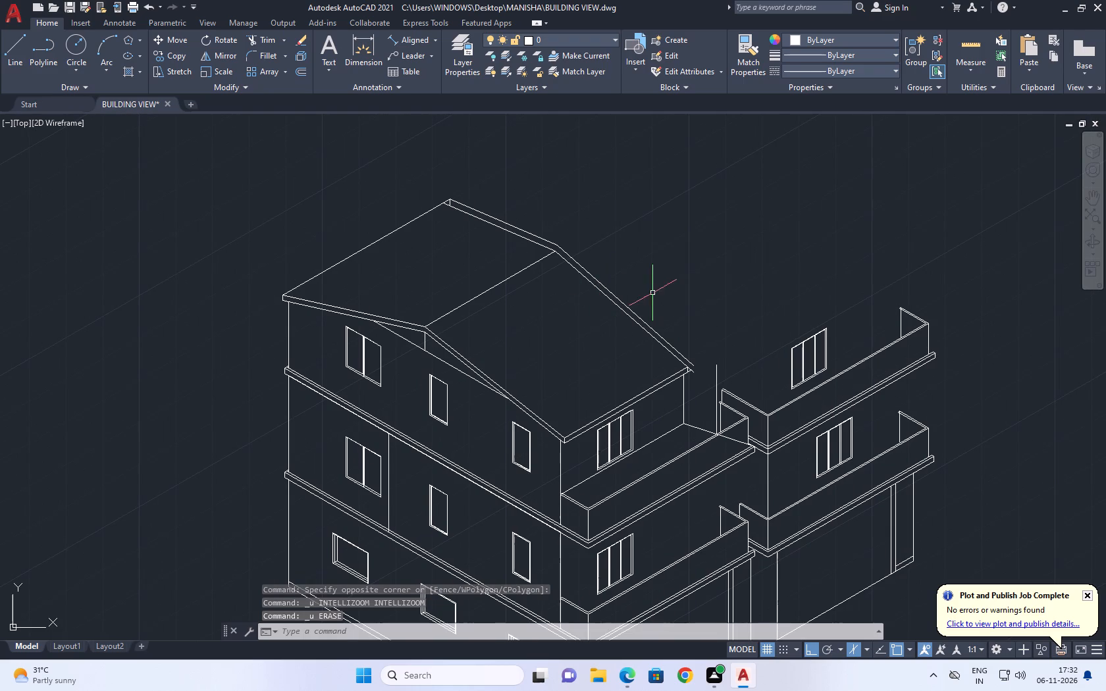
{"action": "middle_click_drag", "start_coordinate": [698, 371], "coordinate": [721, 421]}
{"action": "type", "text": "L"}
{"action": "key", "text": "space"}
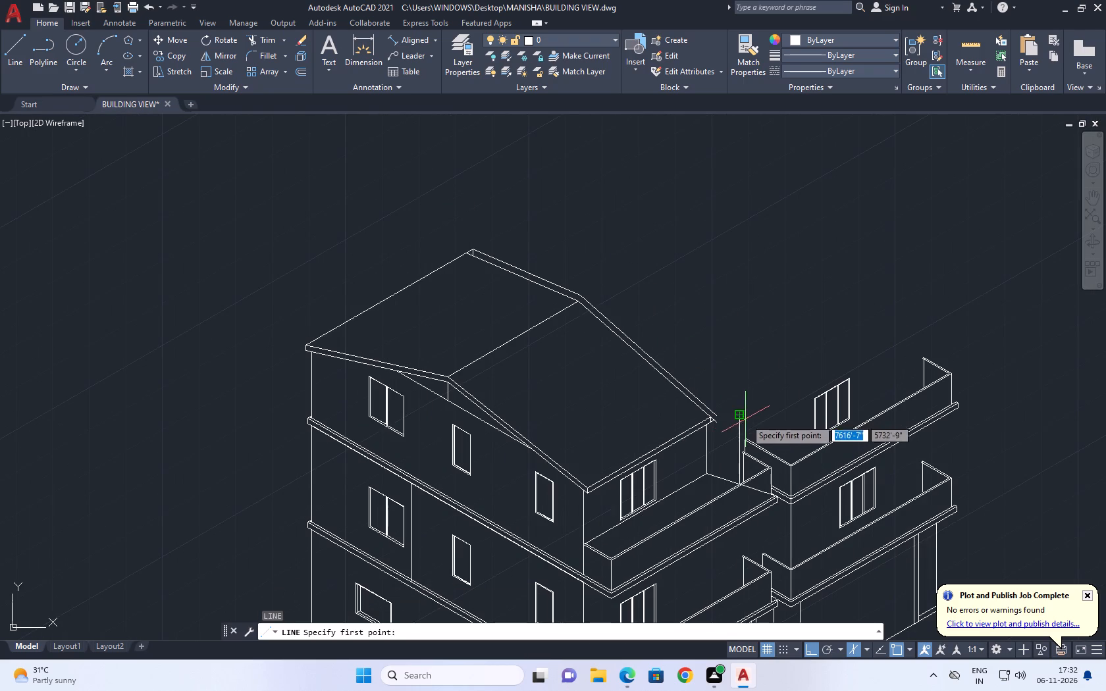
{"action": "left_click", "coordinate": [739, 415]}
{"action": "key", "text": "F5"}
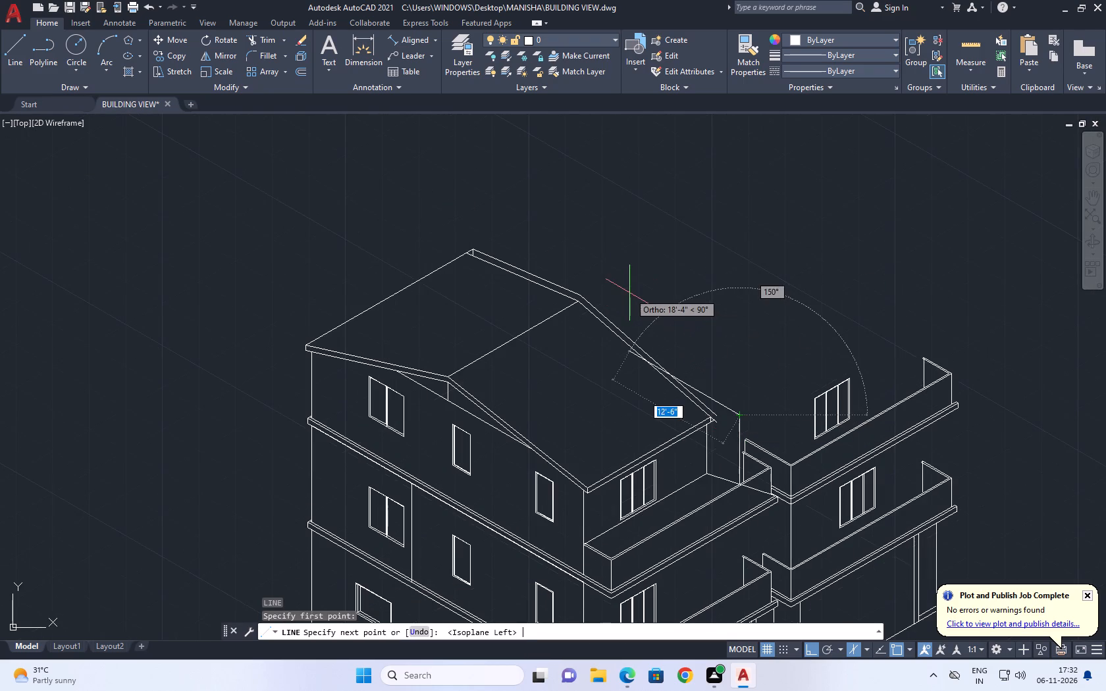
{"action": "scroll", "coordinate": [623, 271], "scroll_direction": "up", "scroll_amount": 1}
{"action": "scroll", "coordinate": [598, 346], "scroll_direction": "up", "scroll_amount": 1}
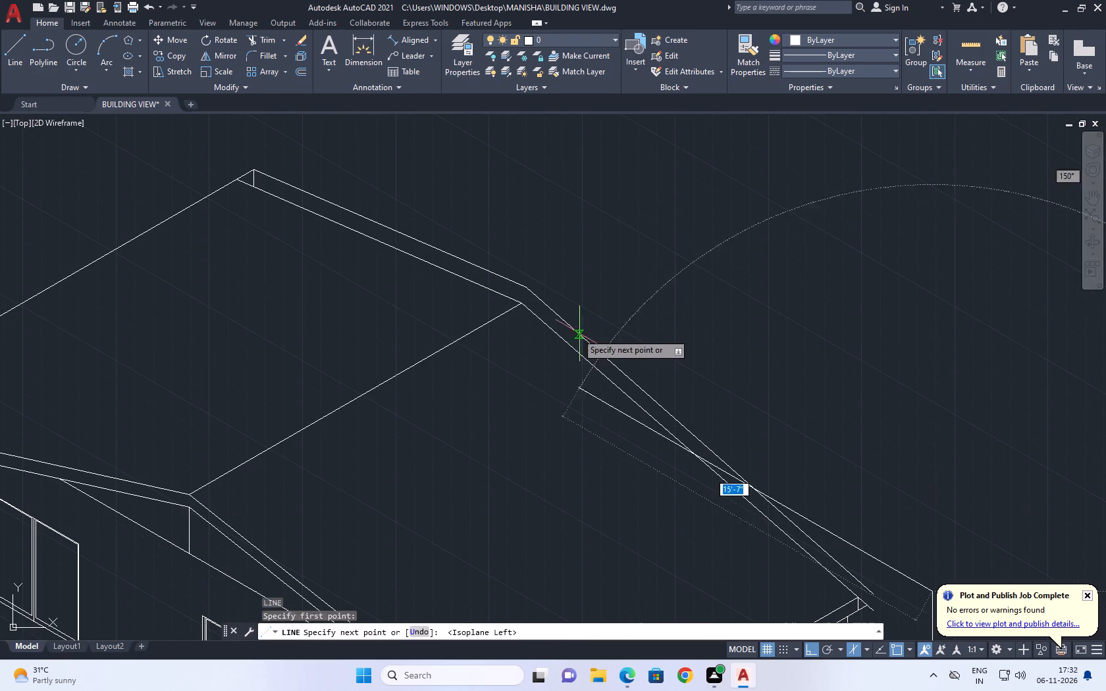
{"action": "scroll", "coordinate": [474, 300], "scroll_direction": "down", "scroll_amount": 1}
{"action": "key", "text": "Escape"}
Erase the four rear roof edge lines, both pairs meeting at the back end of the ridge.
{"action": "left_click_drag", "start_coordinate": [636, 342], "coordinate": [629, 344]}
{"action": "left_click", "coordinate": [531, 434]}
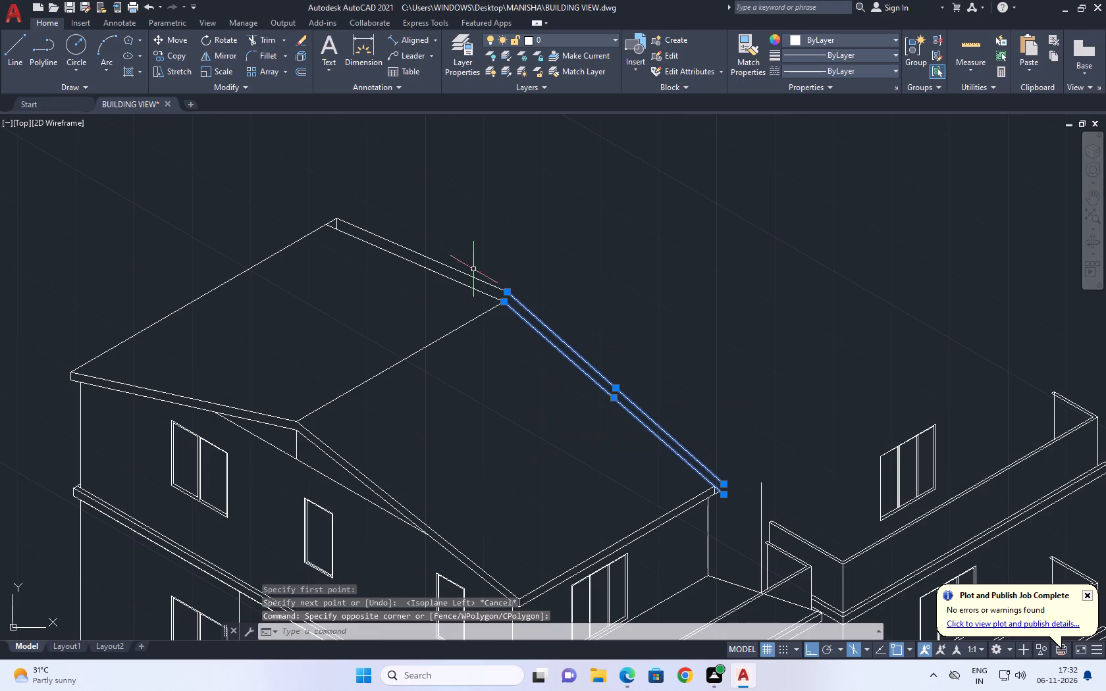
{"action": "left_click", "coordinate": [452, 249]}
{"action": "left_click", "coordinate": [415, 269]}
{"action": "key", "text": "Delete"}
Erase the short leftover line projecting past the end cap of the side eave.
{"action": "scroll", "coordinate": [702, 503], "scroll_direction": "up", "scroll_amount": 2}
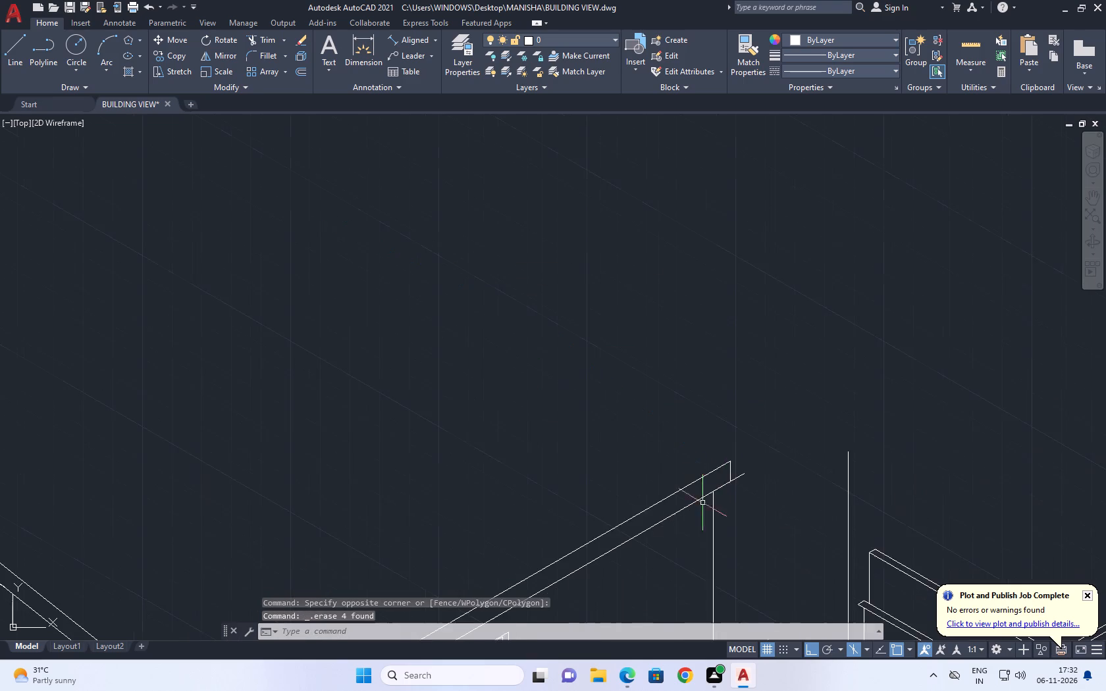
{"action": "scroll", "coordinate": [747, 476], "scroll_direction": "up", "scroll_amount": 1}
{"action": "left_click", "coordinate": [744, 472]}
{"action": "left_click", "coordinate": [735, 482]}
{"action": "key", "text": "Delete"}
Draw a line on the left isoplane from the side eave's upper end corner back past the ridge line.
{"action": "scroll", "coordinate": [741, 476], "scroll_direction": "down", "scroll_amount": 1}
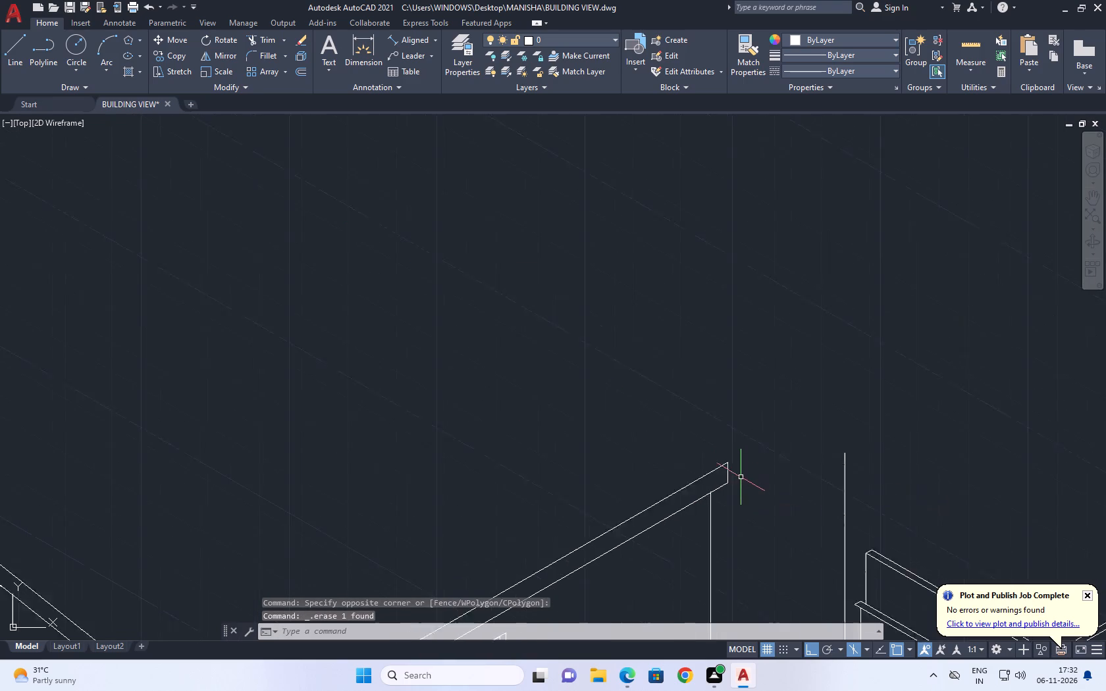
{"action": "scroll", "coordinate": [741, 477], "scroll_direction": "down", "scroll_amount": 1}
{"action": "middle_click_drag", "start_coordinate": [727, 424], "coordinate": [745, 447]}
{"action": "key", "text": "l"}
{"action": "key", "text": "space"}
{"action": "left_click", "coordinate": [748, 492]}
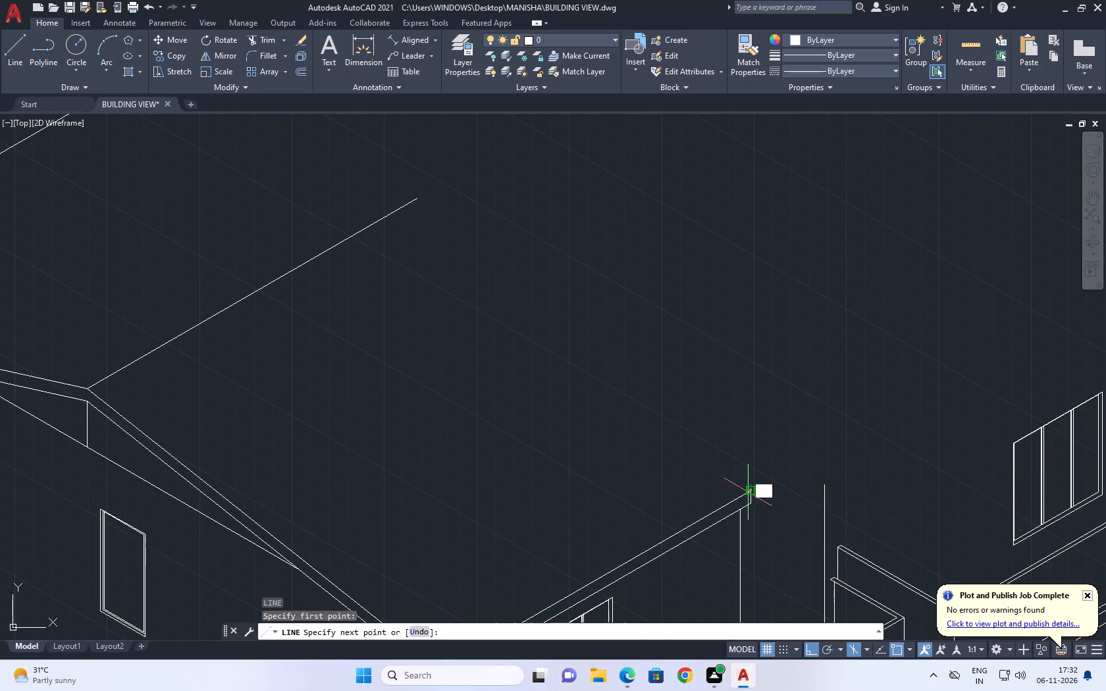
{"action": "left_click", "coordinate": [310, 233]}
{"action": "key", "text": "space"}
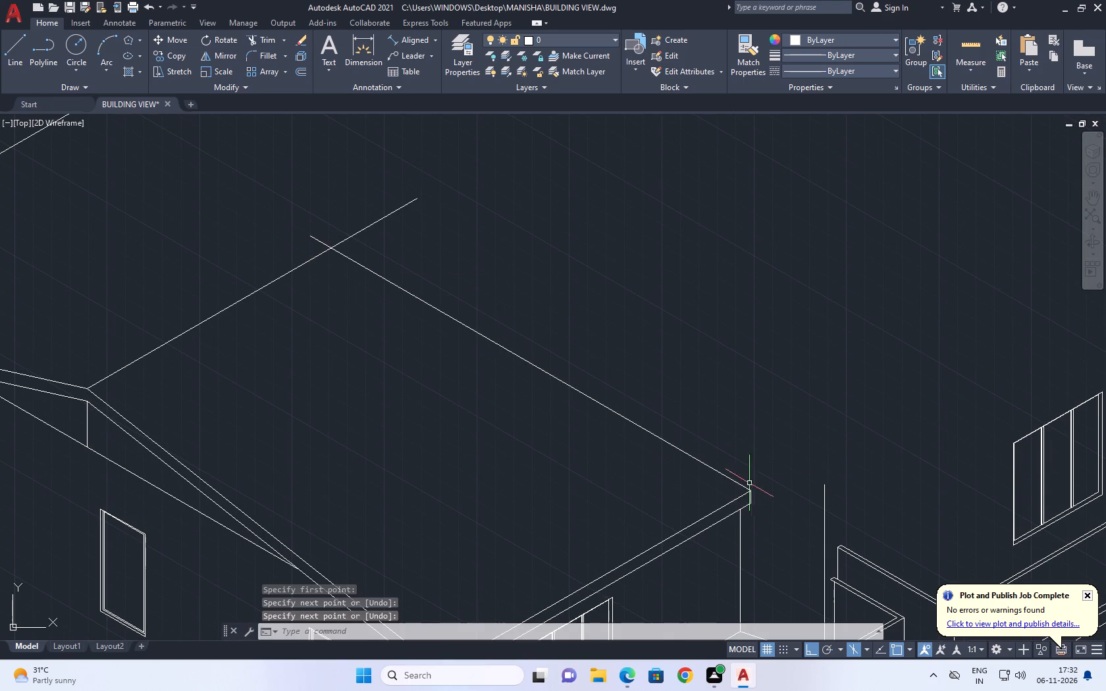
Draw a line about 20' long at 150° from the top of the vertical wall line.
{"action": "key", "text": "l"}
{"action": "key", "text": "space"}
{"action": "left_click", "coordinate": [824, 483]}
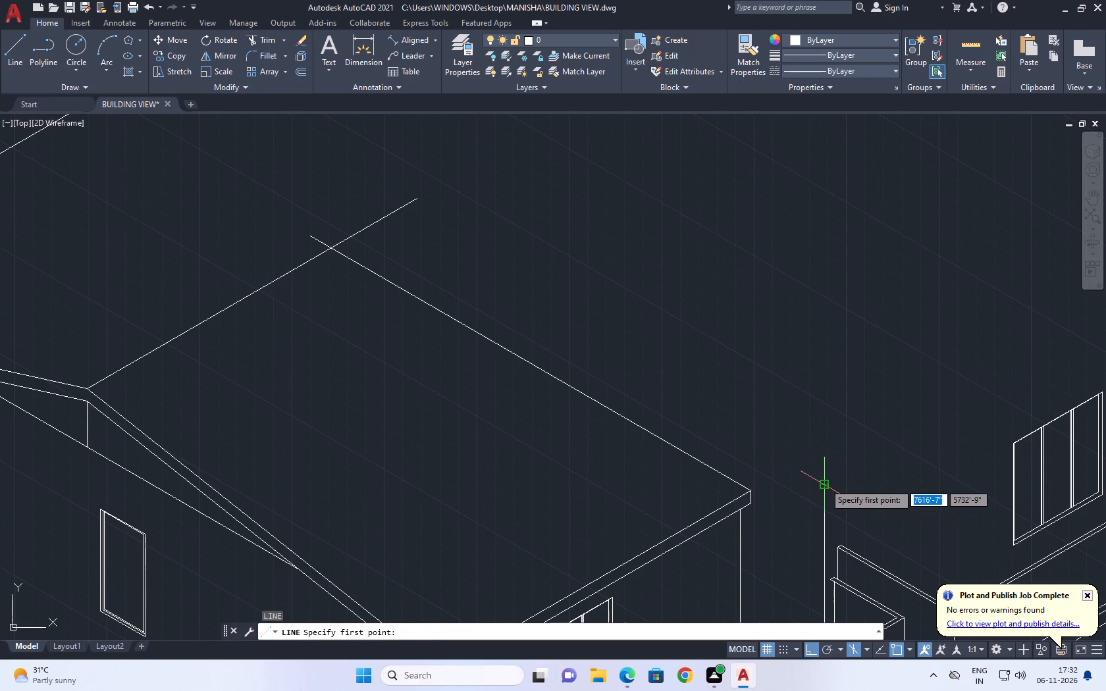
{"action": "scroll", "coordinate": [378, 205], "scroll_direction": "down", "scroll_amount": 2}
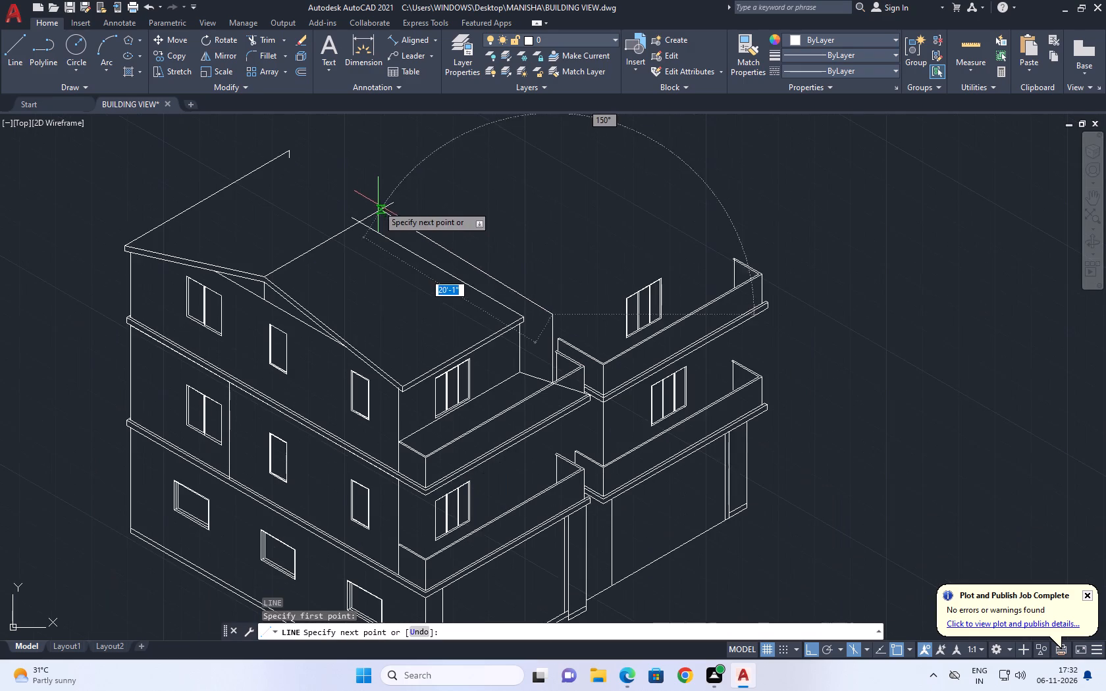
{"action": "left_click", "coordinate": [374, 190]}
{"action": "key", "text": "Escape"}
Copy the line running back from the top of the vertical wall line 6" straight down.
{"action": "scroll", "coordinate": [510, 307], "scroll_direction": "up", "scroll_amount": 1}
{"action": "left_click", "coordinate": [502, 309]}
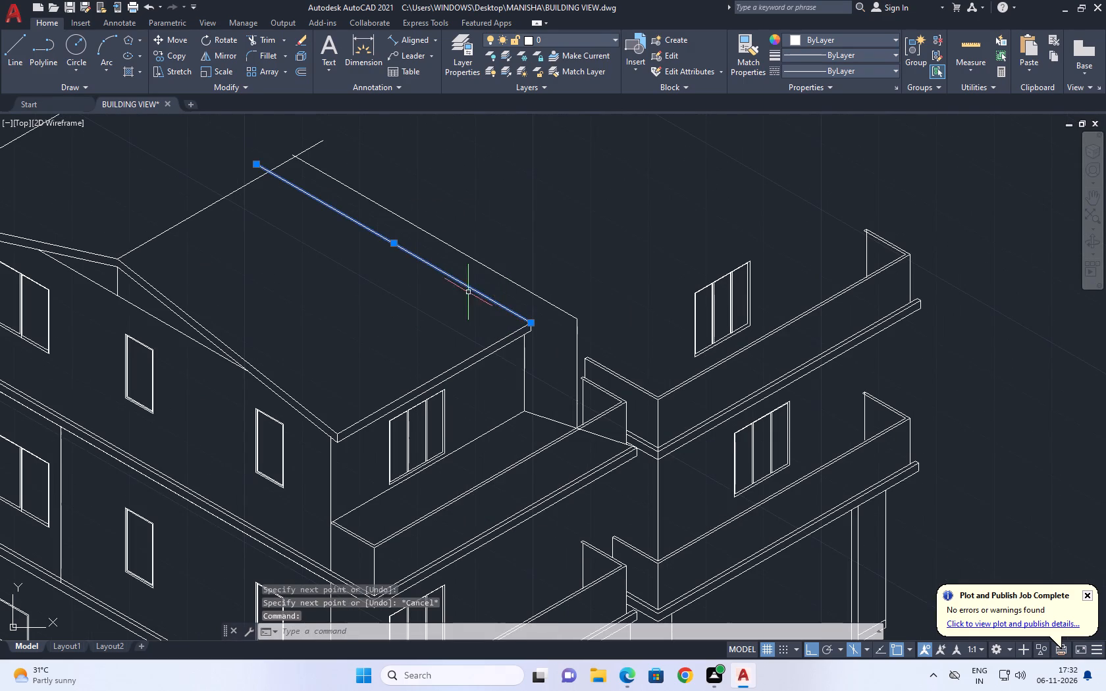
{"action": "key", "text": "Escape"}
{"action": "left_click", "coordinate": [509, 274]}
{"action": "left_click_drag", "start_coordinate": [507, 288], "coordinate": [510, 297]}
{"action": "scroll", "coordinate": [518, 285], "scroll_direction": "up", "scroll_amount": 1}
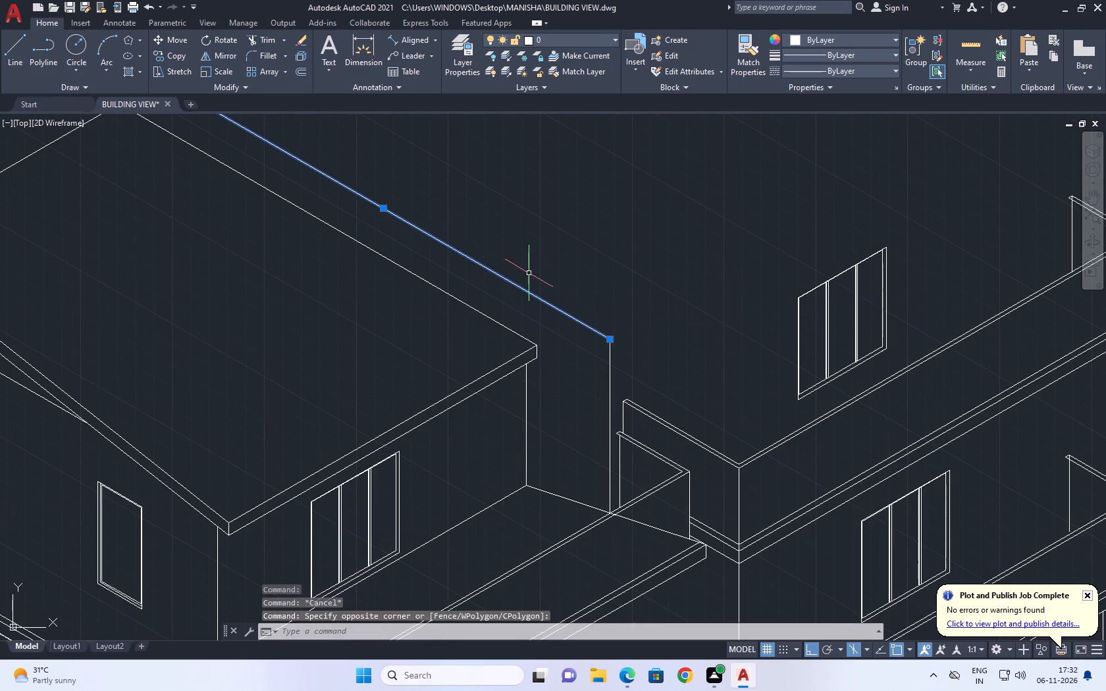
{"action": "key", "text": "c"}
{"action": "type", "text": "O"}
{"action": "key", "text": "space"}
{"action": "left_click", "coordinate": [518, 298]}
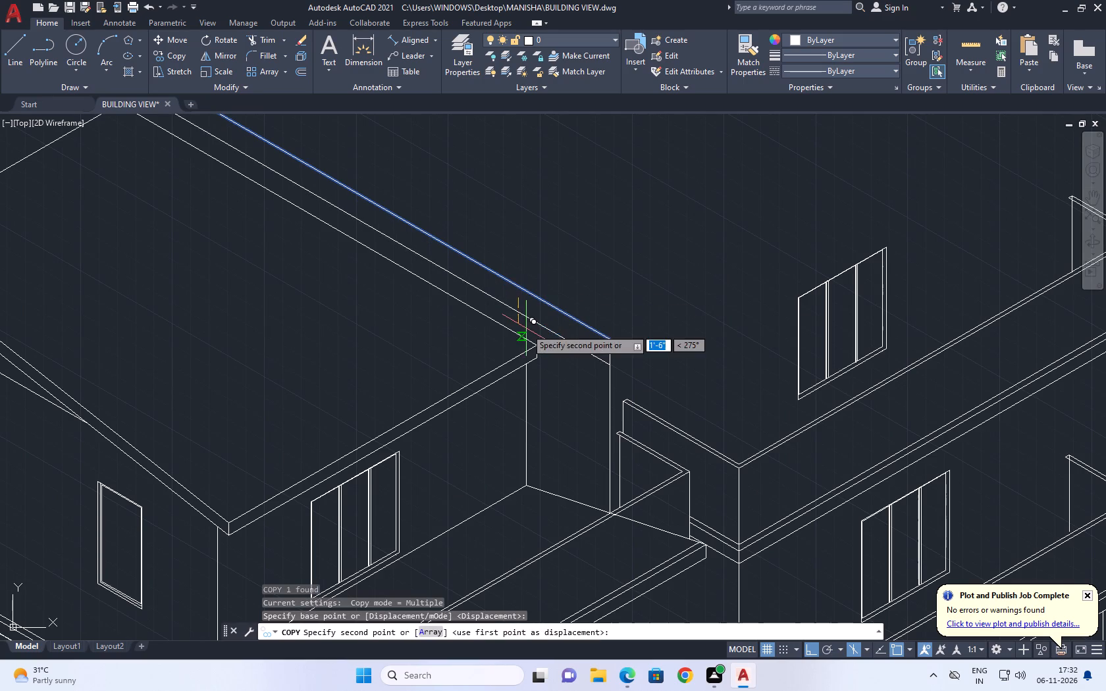
{"action": "type", "text": "6"}
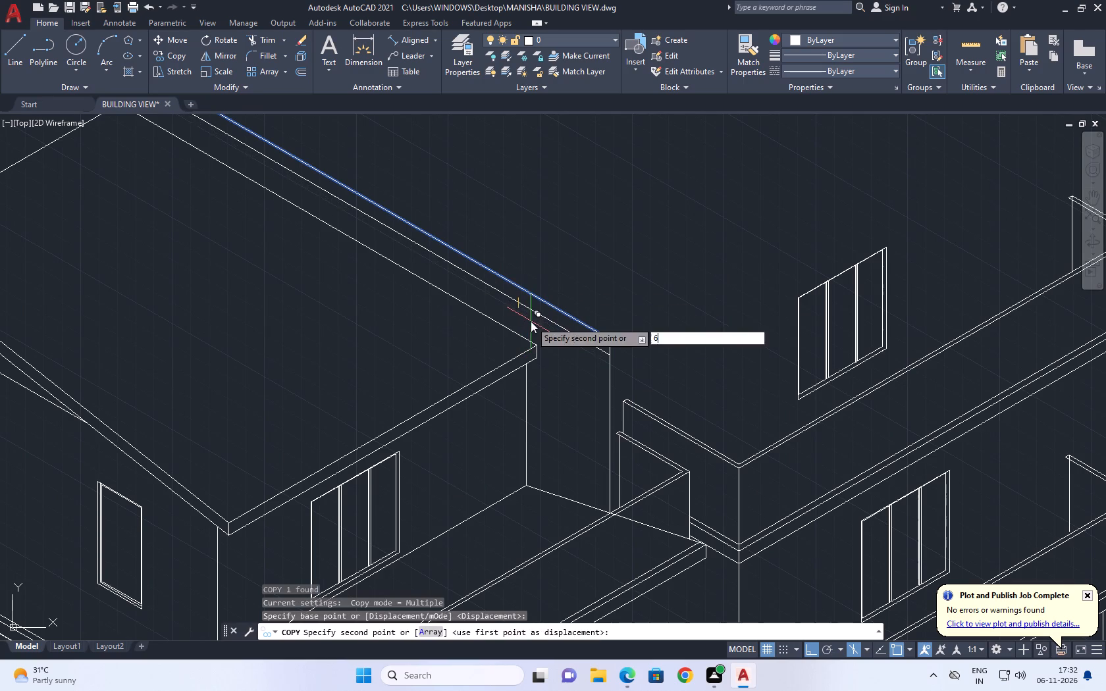
{"action": "key", "text": "space"}
{"action": "key", "text": "Escape"}
Move the vertical wall line and its two long top lines about 2'-3" at 180° towards the roofed block, with ortho off.
{"action": "left_click", "coordinate": [620, 324]}
{"action": "left_click", "coordinate": [590, 354]}
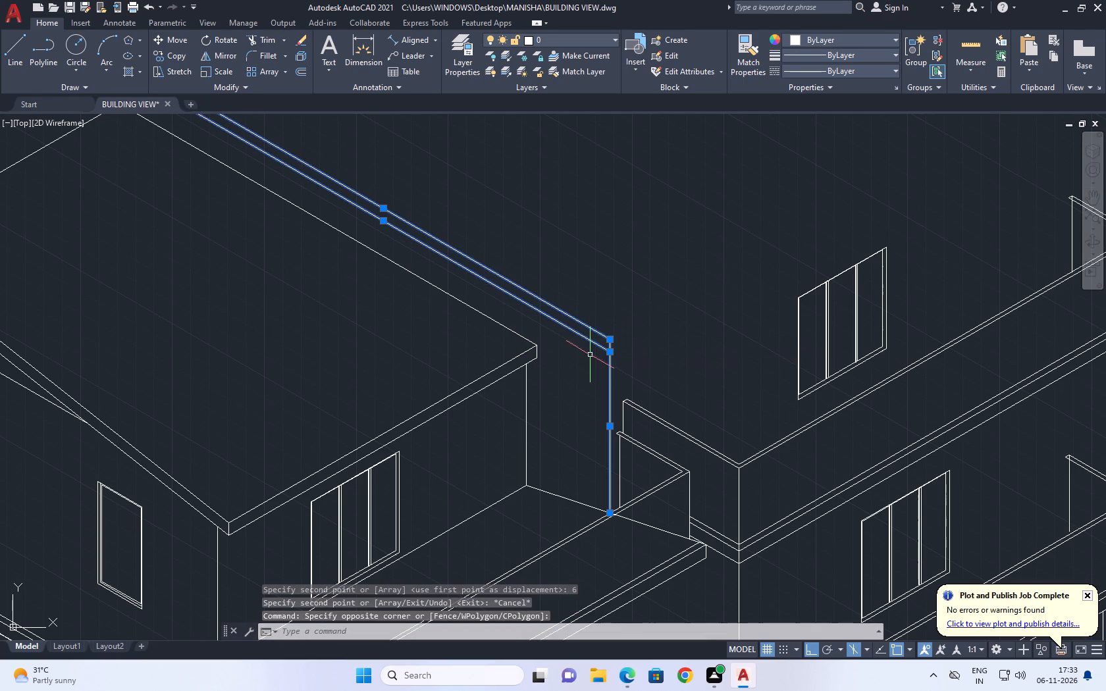
{"action": "key", "text": "m"}
{"action": "key", "text": "space"}
{"action": "left_click", "coordinate": [583, 480]}
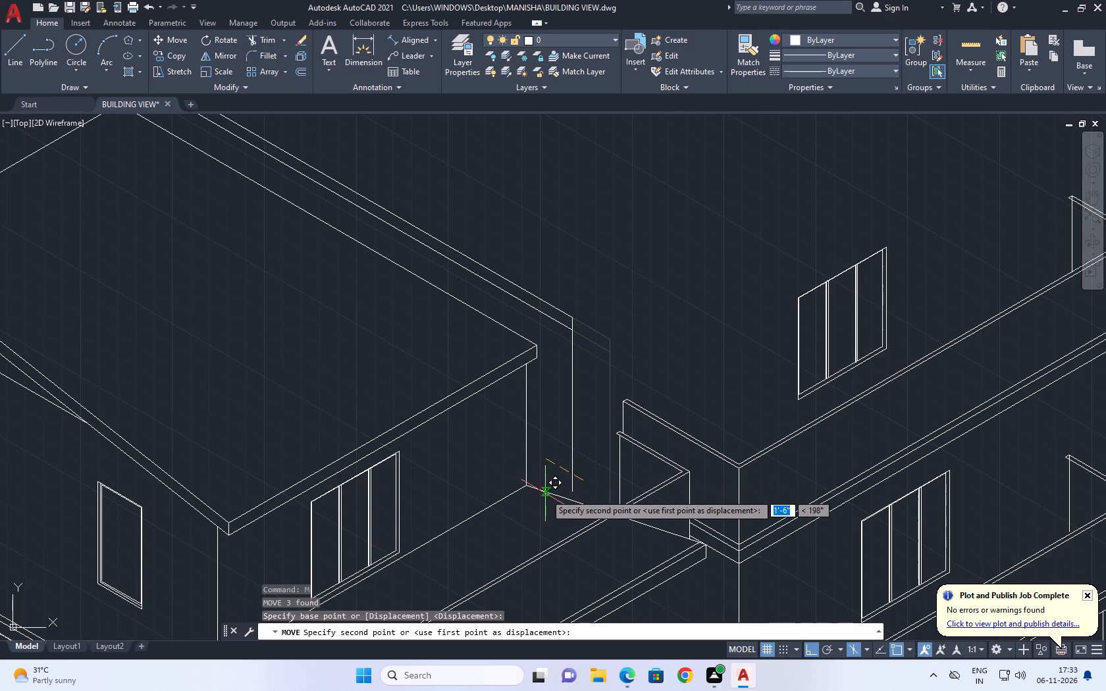
{"action": "key", "text": "F5"}
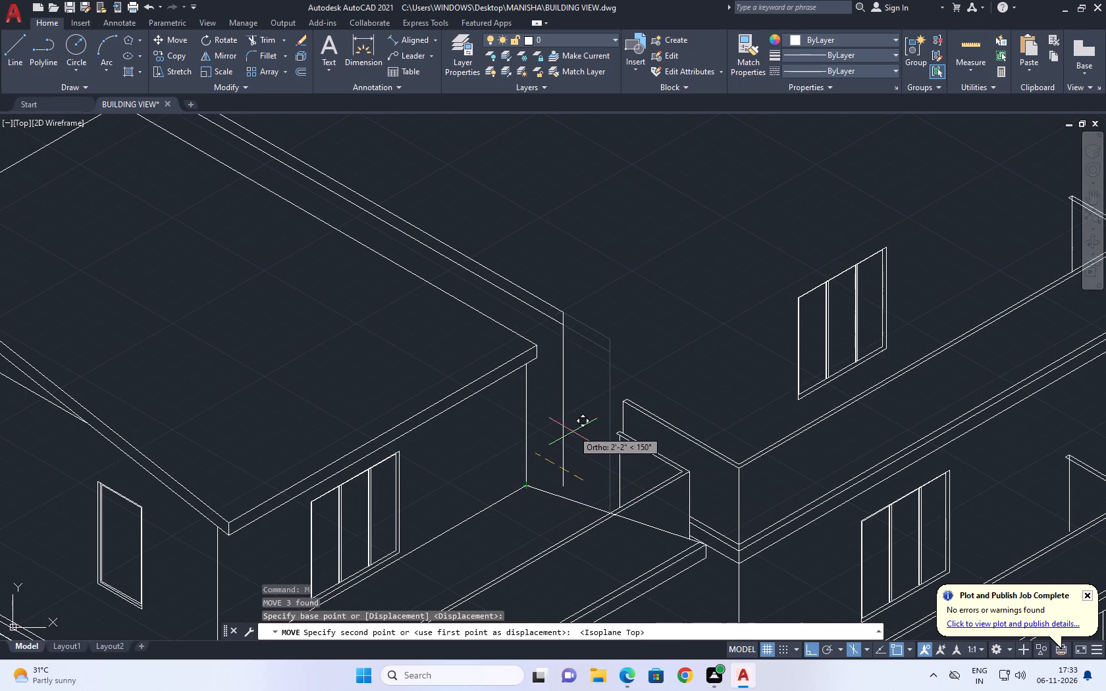
{"action": "key", "text": "F8"}
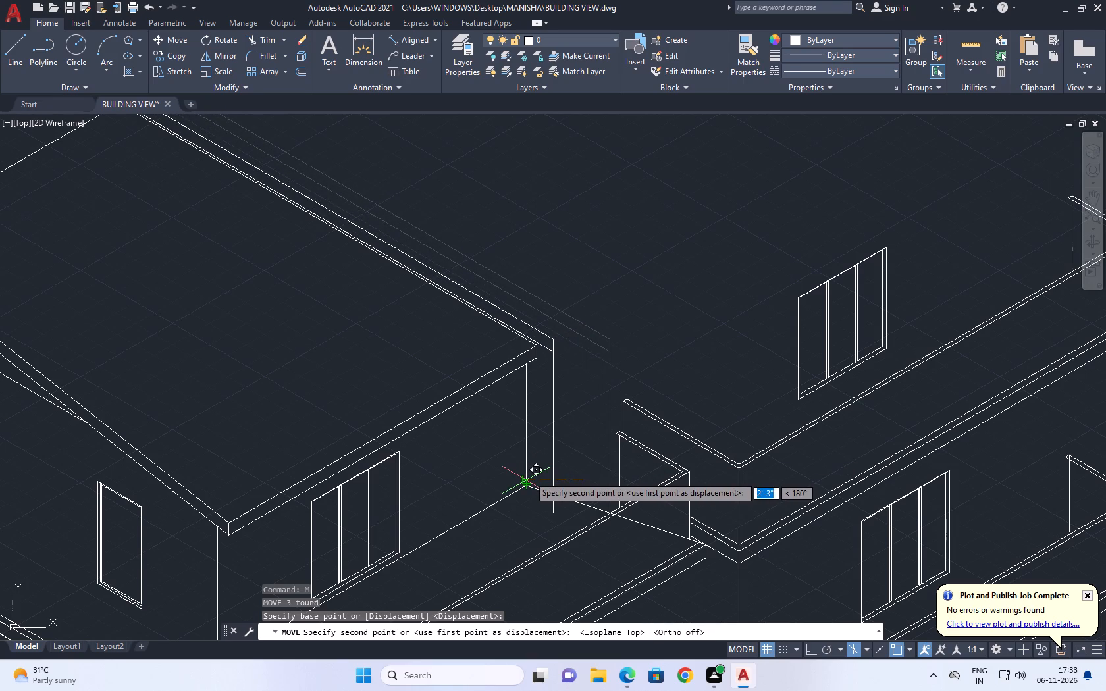
{"action": "left_click", "coordinate": [529, 476]}
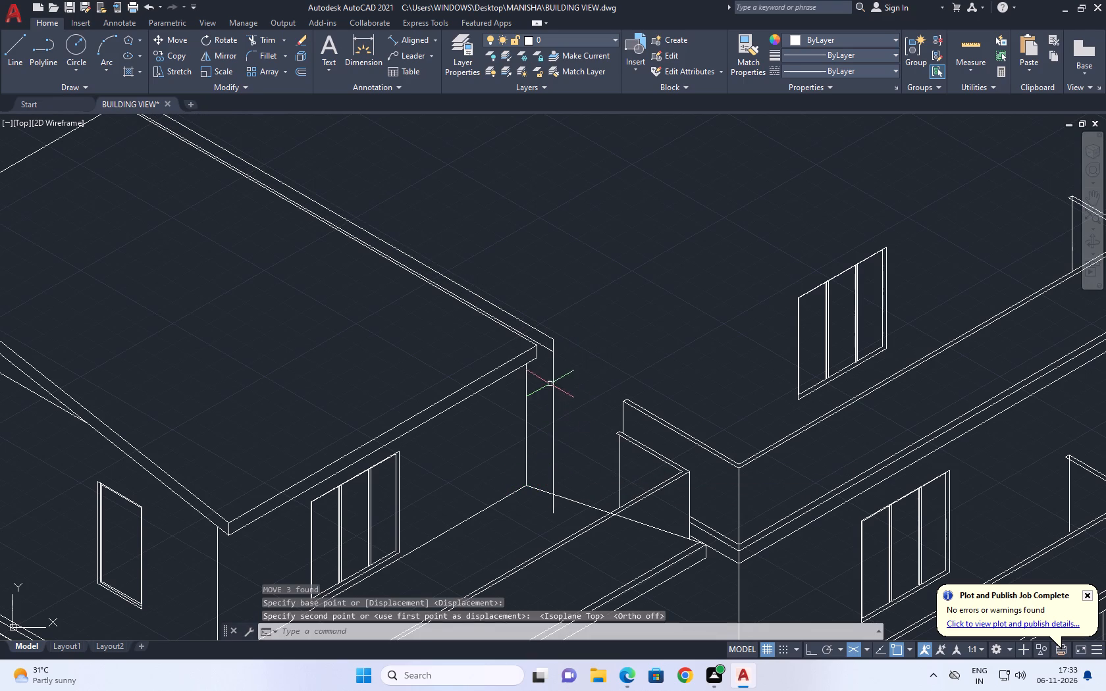
Trim the part of the moved vertical wall line that hangs below the slanted wall base line.
{"action": "middle_click_drag", "start_coordinate": [577, 480], "coordinate": [596, 419]}
{"action": "type", "text": "TR"}
{"action": "key", "text": "space"}
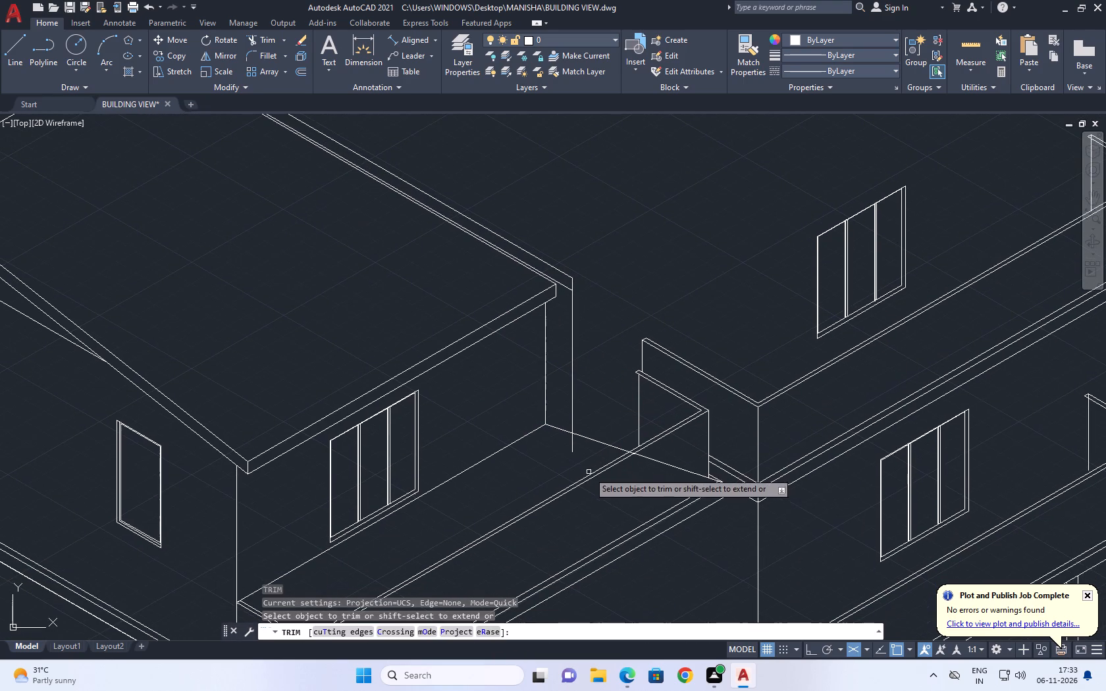
{"action": "left_click", "coordinate": [579, 446]}
{"action": "left_click", "coordinate": [542, 444]}
{"action": "scroll", "coordinate": [662, 426], "scroll_direction": "down", "scroll_amount": 2}
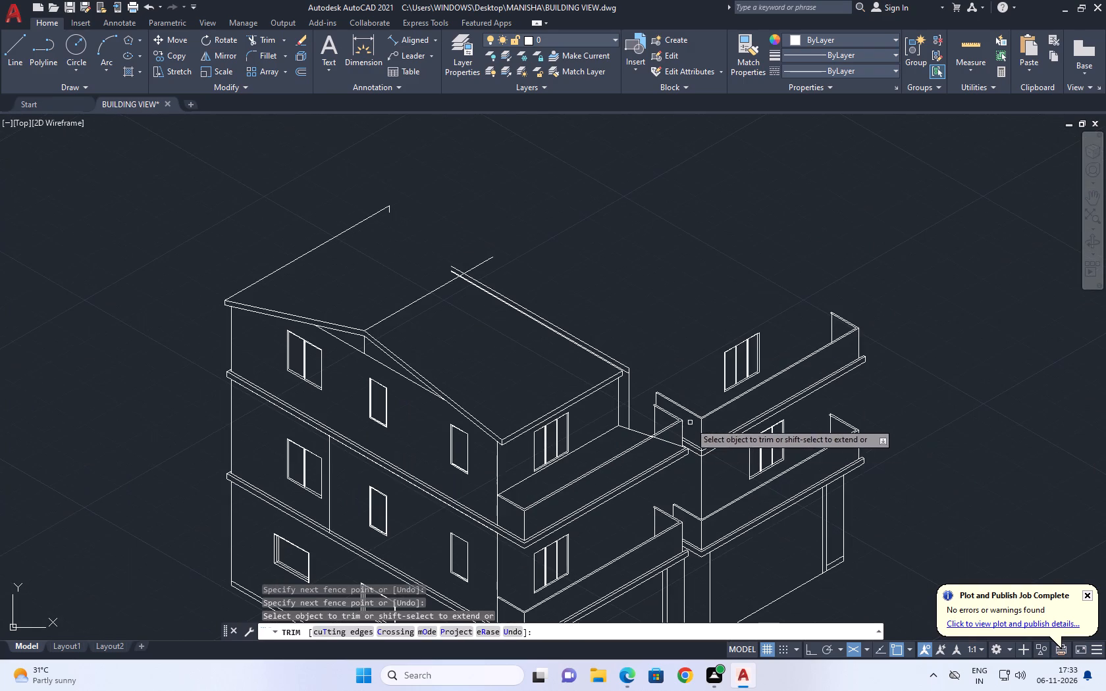
Trim the ends of the three rear wall top lines past the roof ridge line, and the ridge line beyond the outermost one.
{"action": "key", "text": "Escape"}
{"action": "scroll", "coordinate": [444, 278], "scroll_direction": "up", "scroll_amount": 5}
{"action": "middle_click_drag", "start_coordinate": [409, 282], "coordinate": [530, 342]}
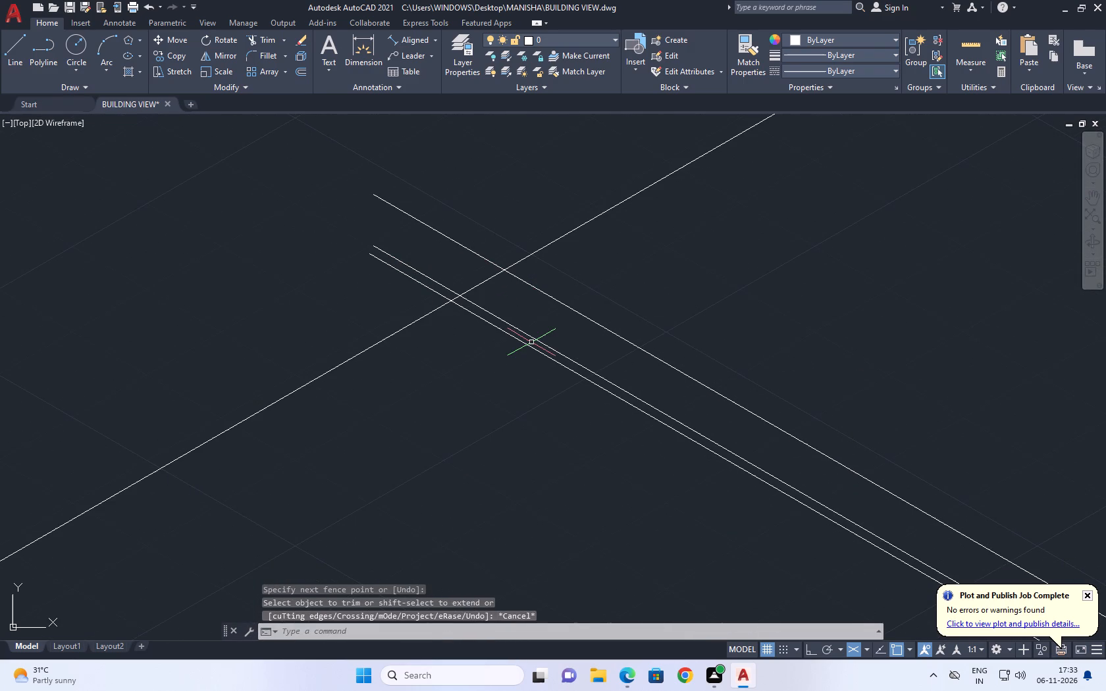
{"action": "key", "text": "y"}
{"action": "key", "text": "Escape"}
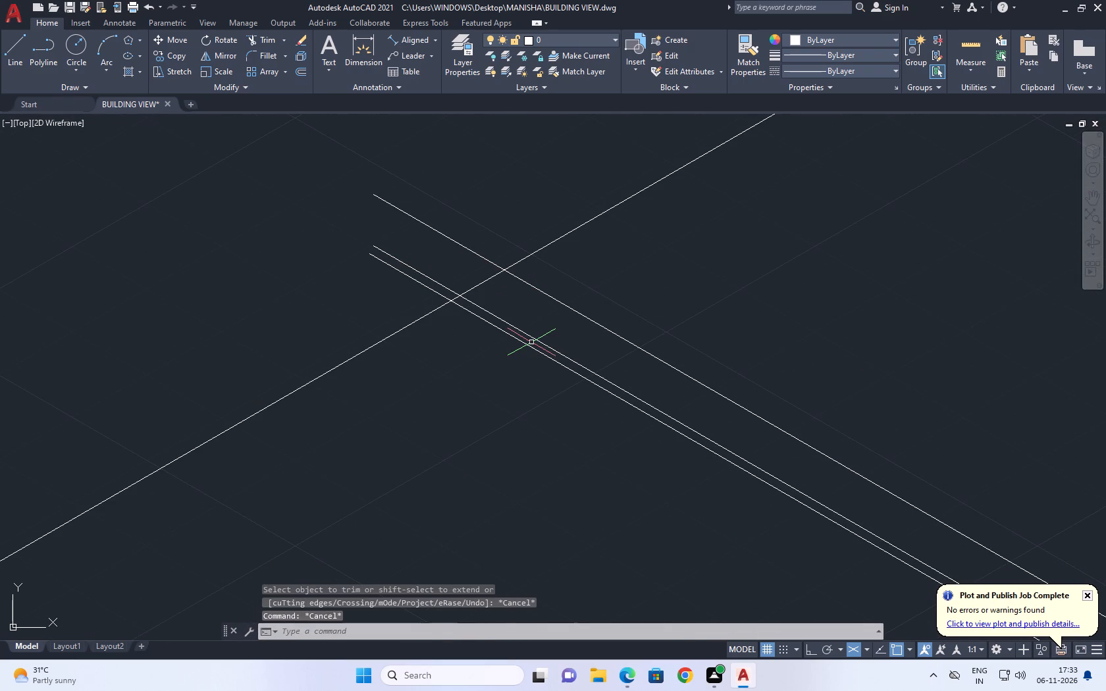
{"action": "type", "text": "TR"}
{"action": "key", "text": "space"}
{"action": "left_click", "coordinate": [388, 319]}
{"action": "double_click", "coordinate": [515, 215]}
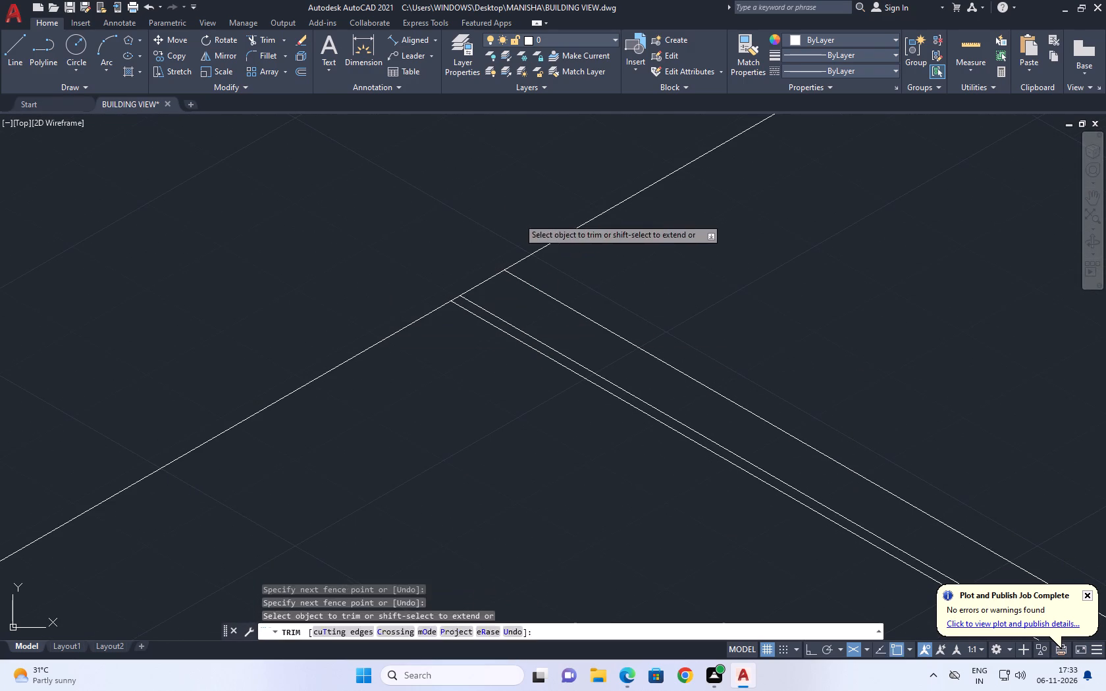
{"action": "left_click_drag", "start_coordinate": [625, 232], "coordinate": [631, 235]}
{"action": "scroll", "coordinate": [633, 236], "scroll_direction": "down", "scroll_amount": 5}
{"action": "key", "text": "space"}
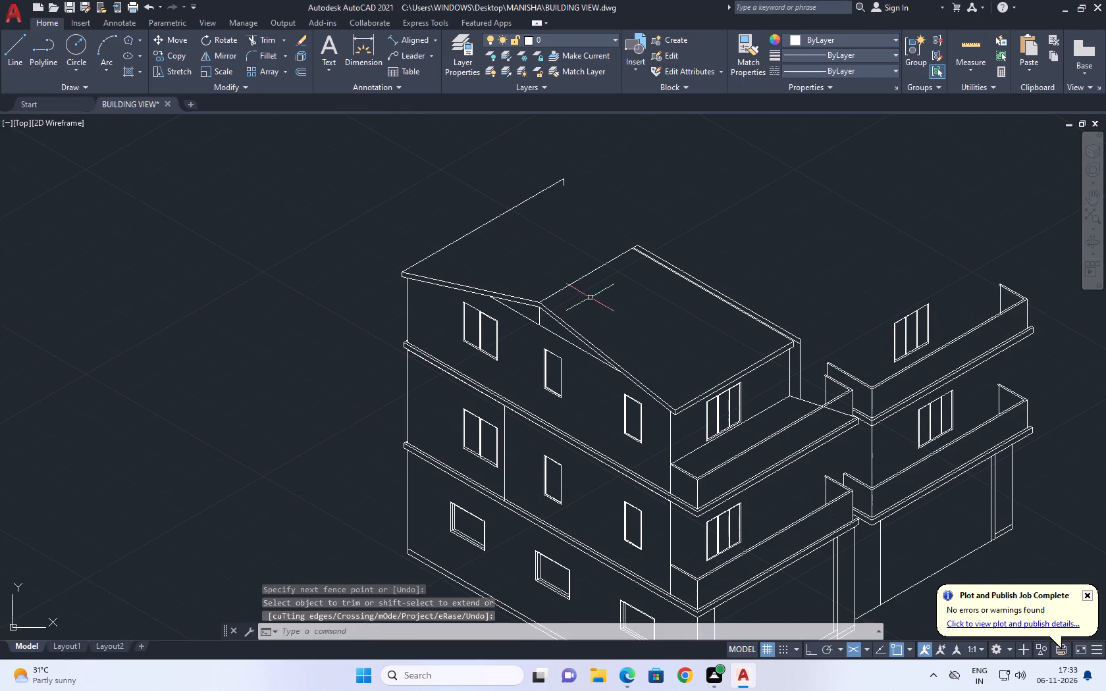
Erase the short vertical line at the rear end of the far roof eave line.
{"action": "middle_click_drag", "start_coordinate": [612, 344], "coordinate": [637, 371]}
{"action": "middle_click_drag", "start_coordinate": [662, 301], "coordinate": [677, 375]}
{"action": "scroll", "coordinate": [677, 374], "scroll_direction": "up", "scroll_amount": 1}
{"action": "left_click", "coordinate": [518, 192]}
{"action": "left_click_drag", "start_coordinate": [600, 240], "coordinate": [609, 258]}
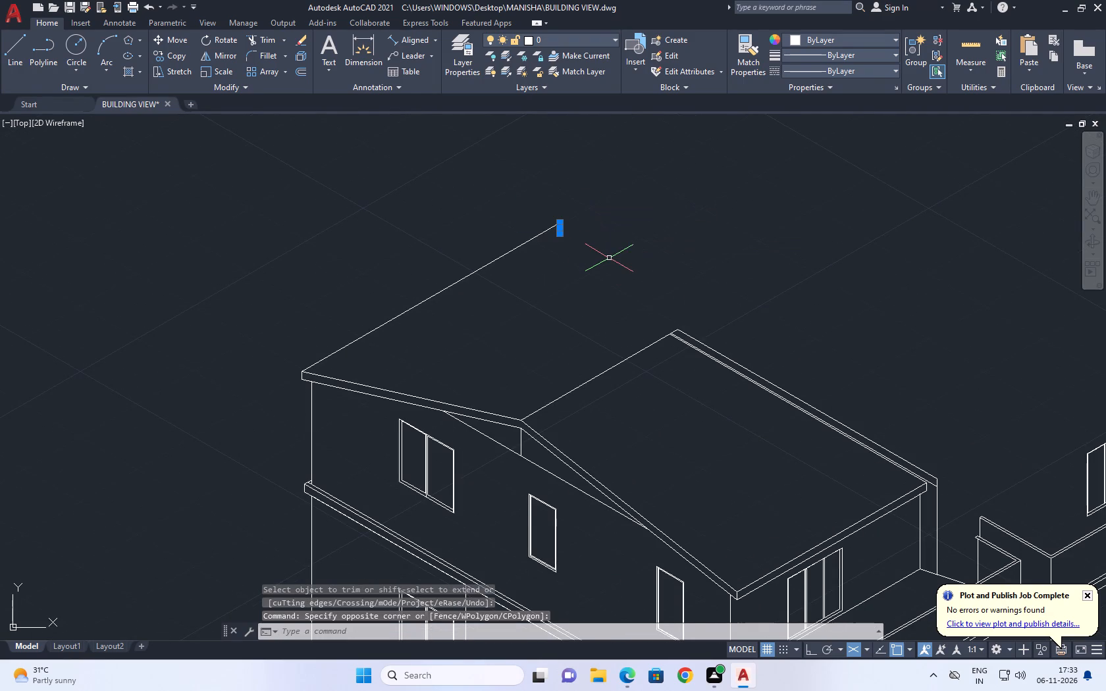
{"action": "key", "text": "Delete"}
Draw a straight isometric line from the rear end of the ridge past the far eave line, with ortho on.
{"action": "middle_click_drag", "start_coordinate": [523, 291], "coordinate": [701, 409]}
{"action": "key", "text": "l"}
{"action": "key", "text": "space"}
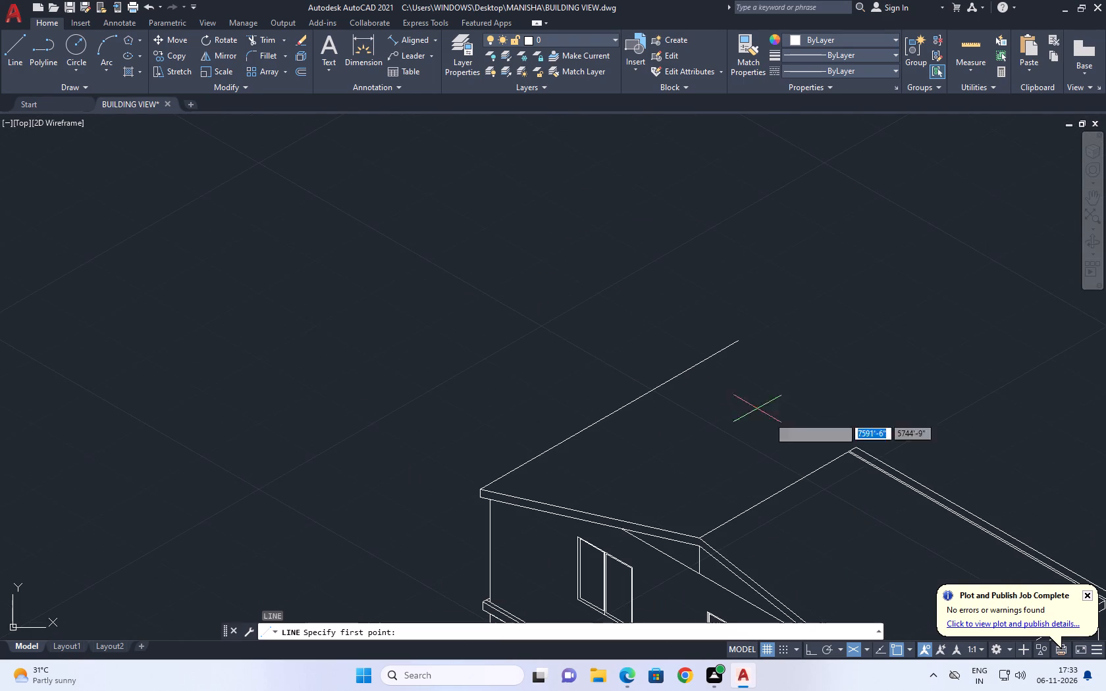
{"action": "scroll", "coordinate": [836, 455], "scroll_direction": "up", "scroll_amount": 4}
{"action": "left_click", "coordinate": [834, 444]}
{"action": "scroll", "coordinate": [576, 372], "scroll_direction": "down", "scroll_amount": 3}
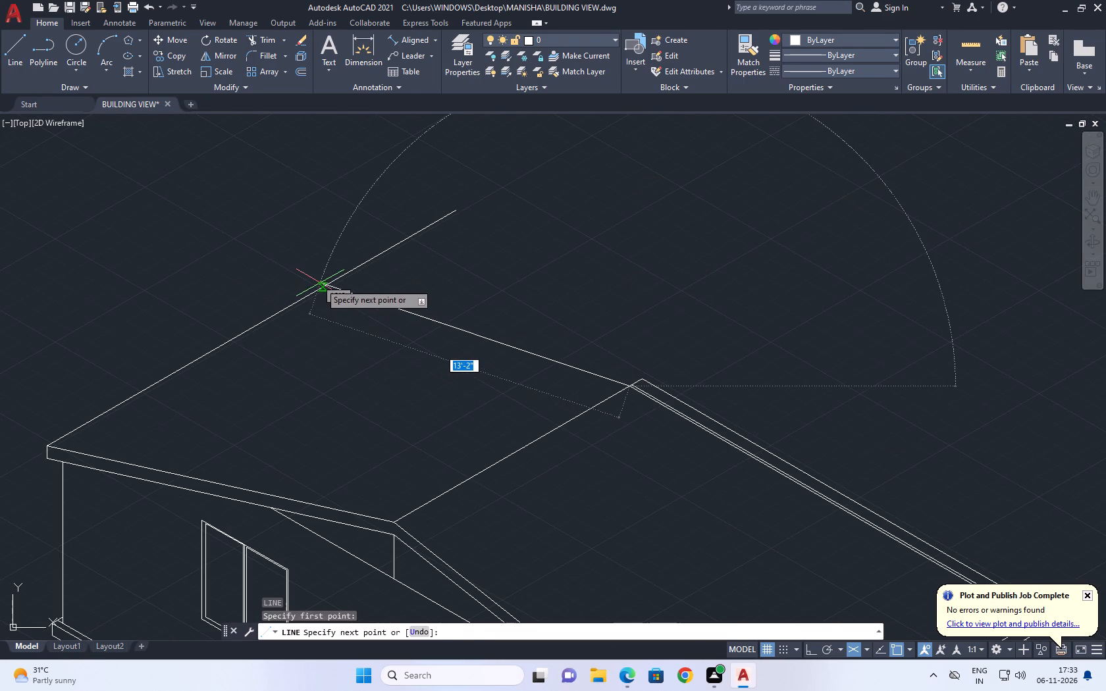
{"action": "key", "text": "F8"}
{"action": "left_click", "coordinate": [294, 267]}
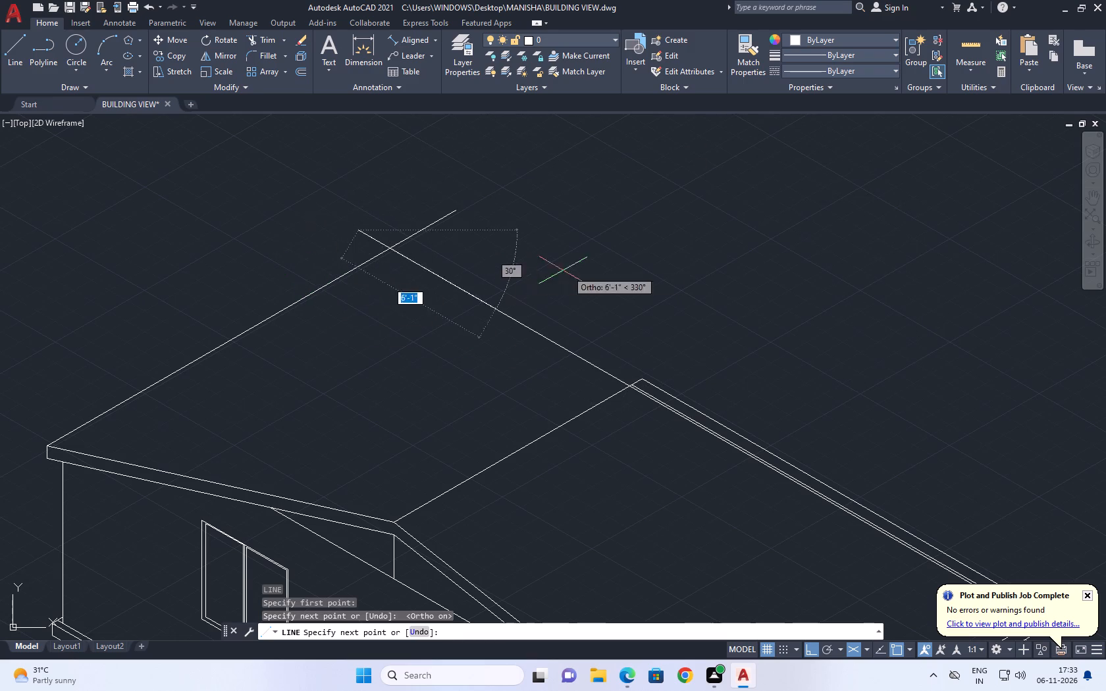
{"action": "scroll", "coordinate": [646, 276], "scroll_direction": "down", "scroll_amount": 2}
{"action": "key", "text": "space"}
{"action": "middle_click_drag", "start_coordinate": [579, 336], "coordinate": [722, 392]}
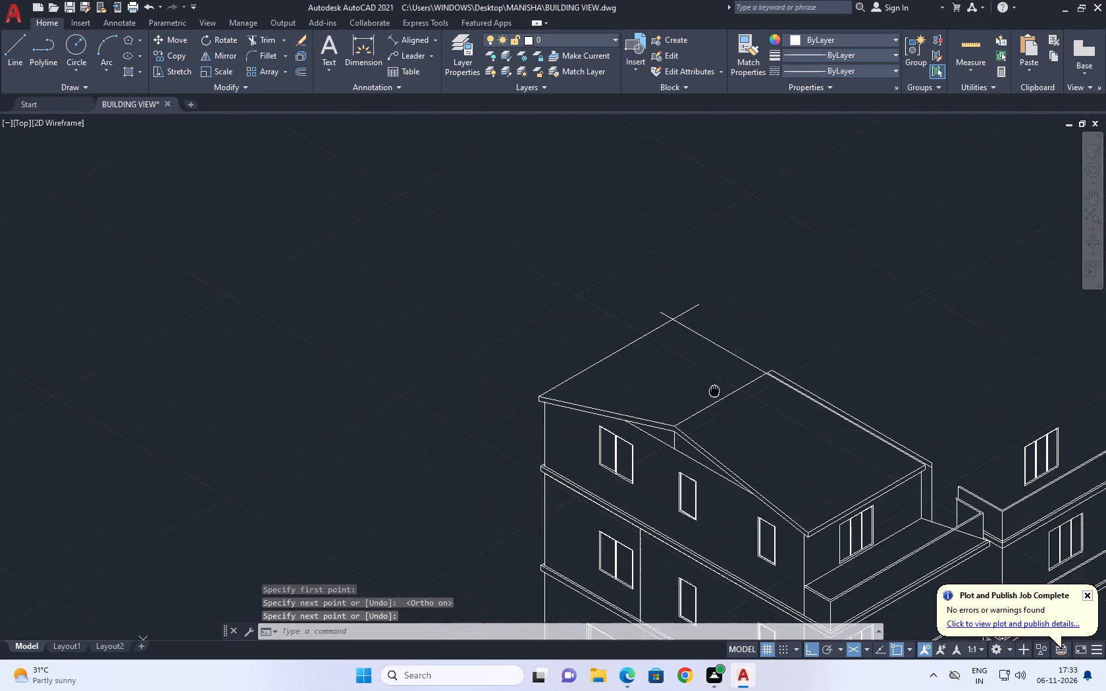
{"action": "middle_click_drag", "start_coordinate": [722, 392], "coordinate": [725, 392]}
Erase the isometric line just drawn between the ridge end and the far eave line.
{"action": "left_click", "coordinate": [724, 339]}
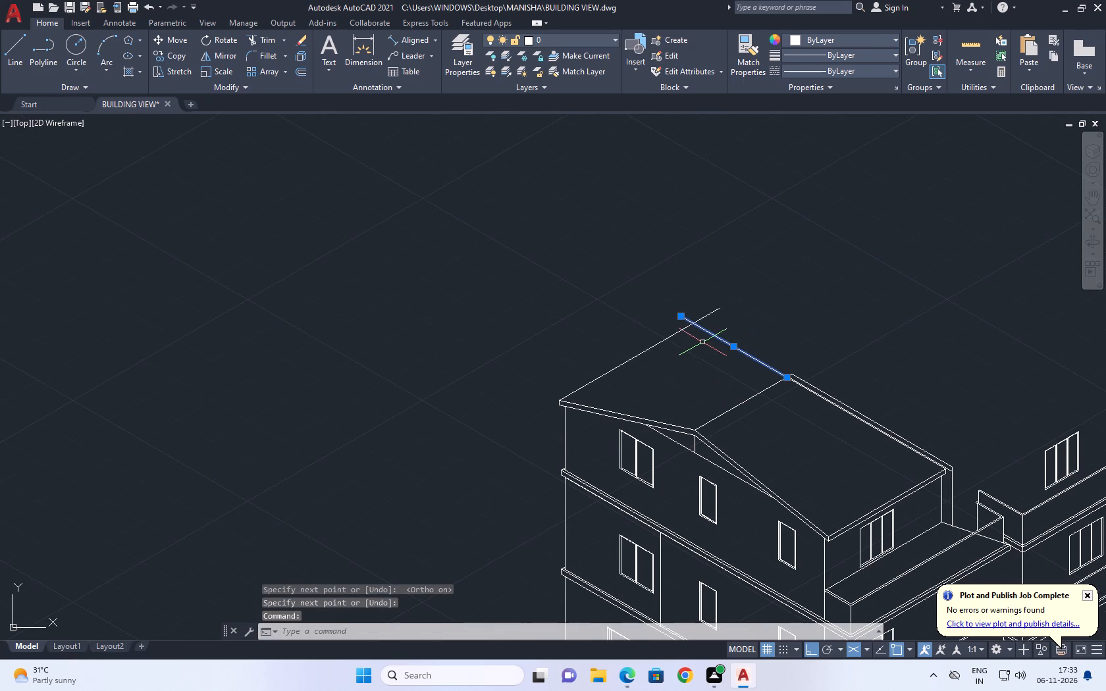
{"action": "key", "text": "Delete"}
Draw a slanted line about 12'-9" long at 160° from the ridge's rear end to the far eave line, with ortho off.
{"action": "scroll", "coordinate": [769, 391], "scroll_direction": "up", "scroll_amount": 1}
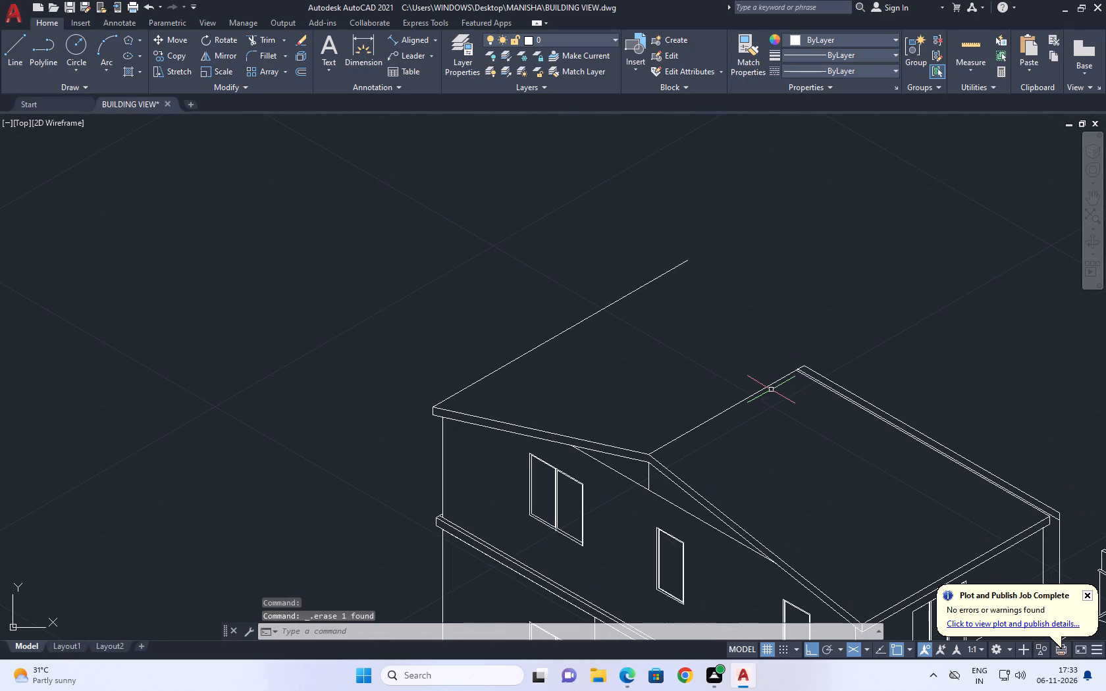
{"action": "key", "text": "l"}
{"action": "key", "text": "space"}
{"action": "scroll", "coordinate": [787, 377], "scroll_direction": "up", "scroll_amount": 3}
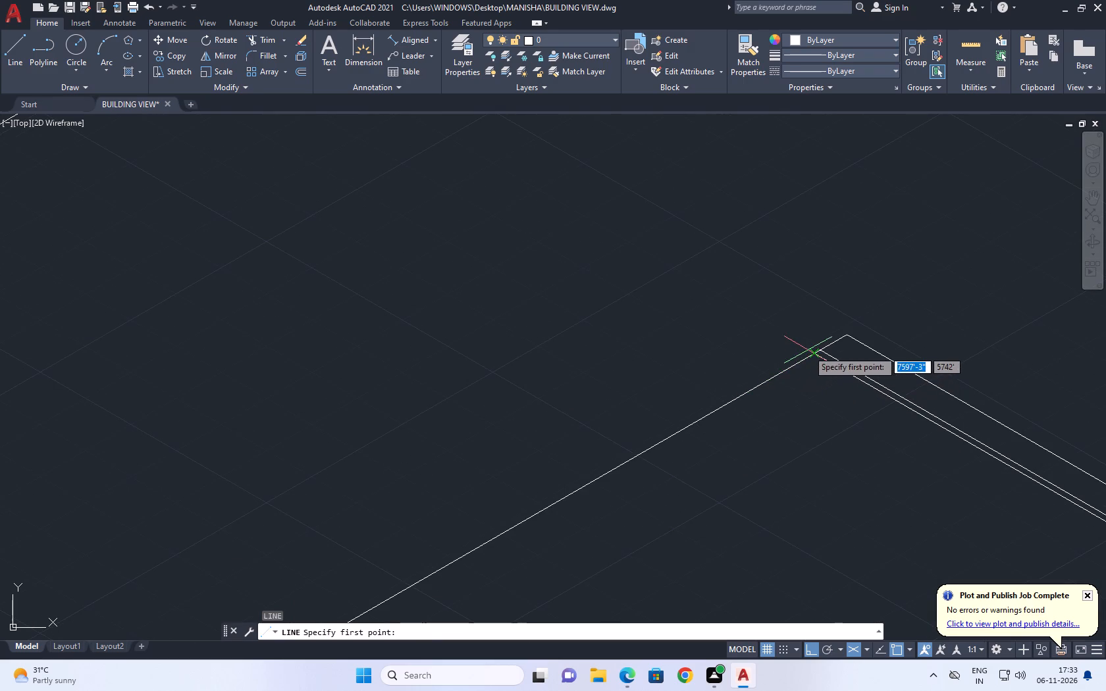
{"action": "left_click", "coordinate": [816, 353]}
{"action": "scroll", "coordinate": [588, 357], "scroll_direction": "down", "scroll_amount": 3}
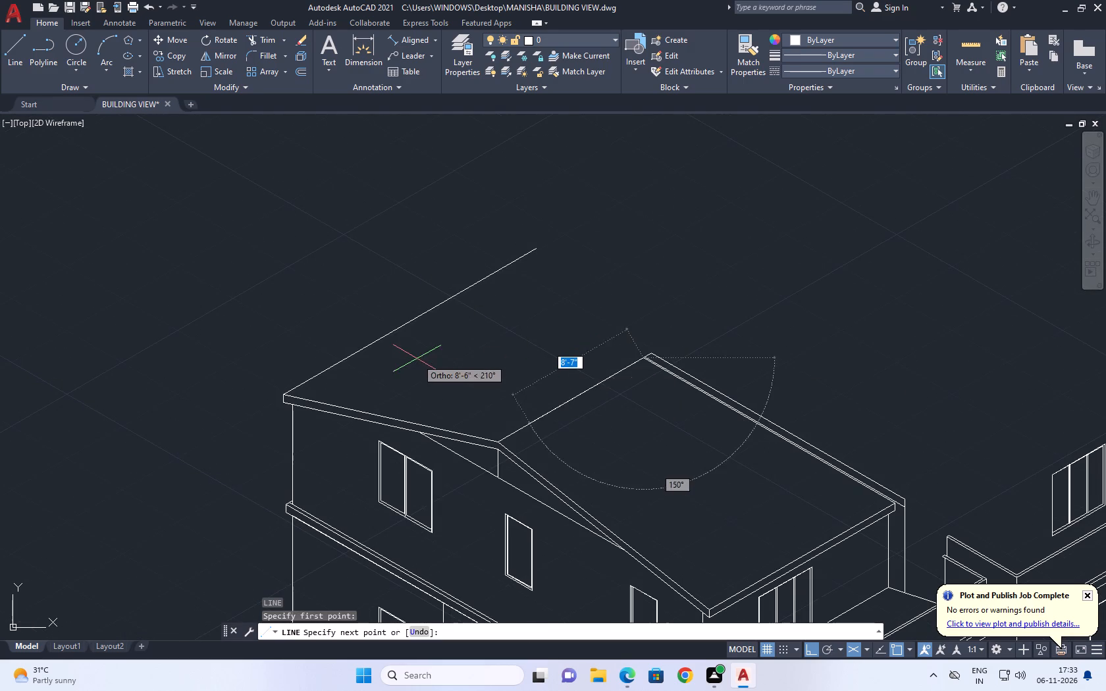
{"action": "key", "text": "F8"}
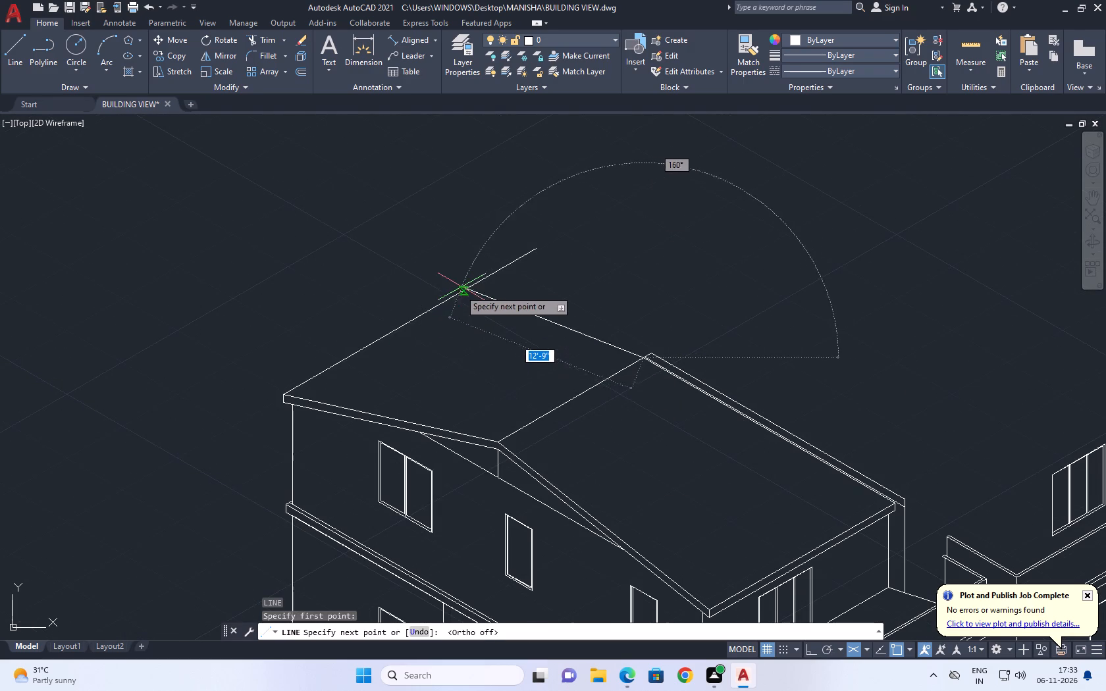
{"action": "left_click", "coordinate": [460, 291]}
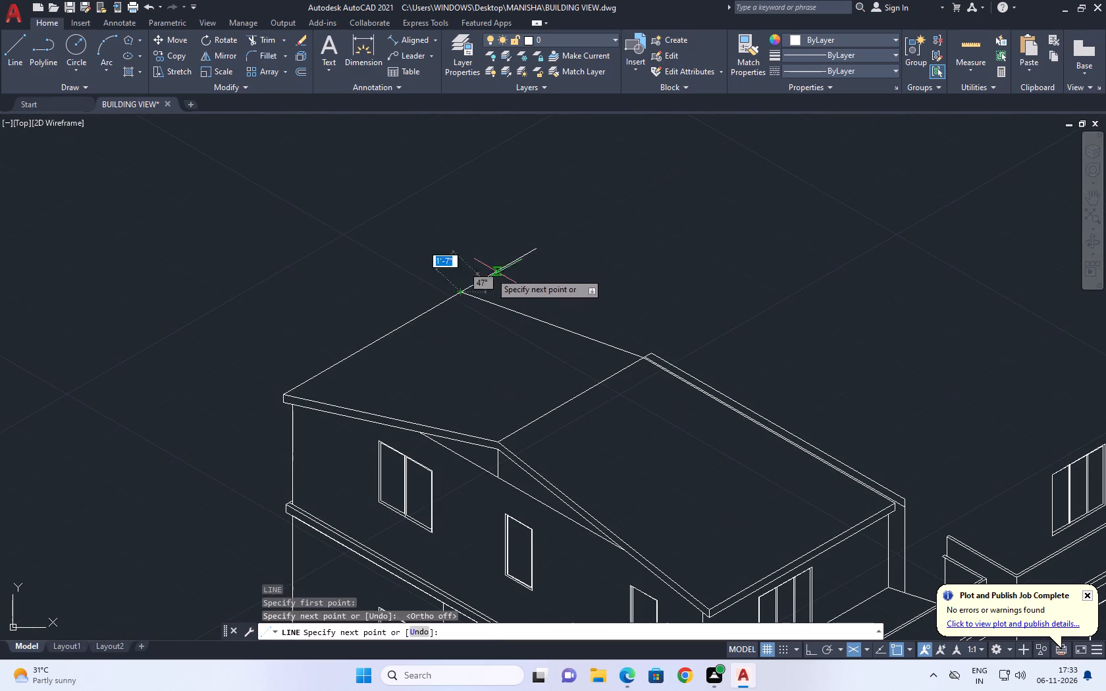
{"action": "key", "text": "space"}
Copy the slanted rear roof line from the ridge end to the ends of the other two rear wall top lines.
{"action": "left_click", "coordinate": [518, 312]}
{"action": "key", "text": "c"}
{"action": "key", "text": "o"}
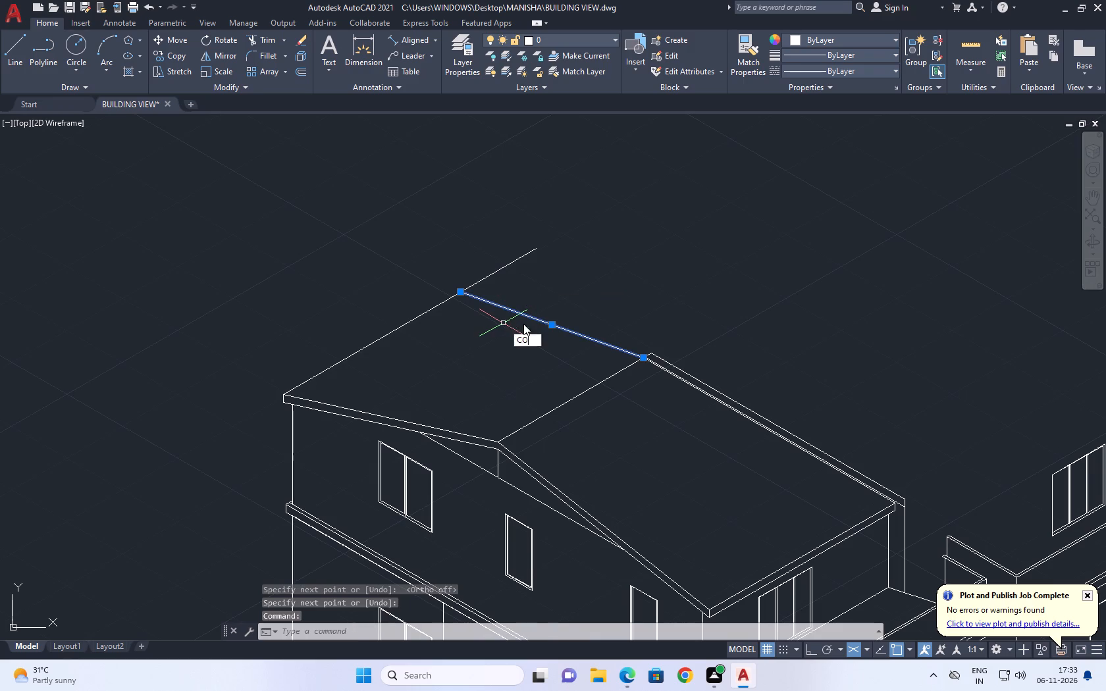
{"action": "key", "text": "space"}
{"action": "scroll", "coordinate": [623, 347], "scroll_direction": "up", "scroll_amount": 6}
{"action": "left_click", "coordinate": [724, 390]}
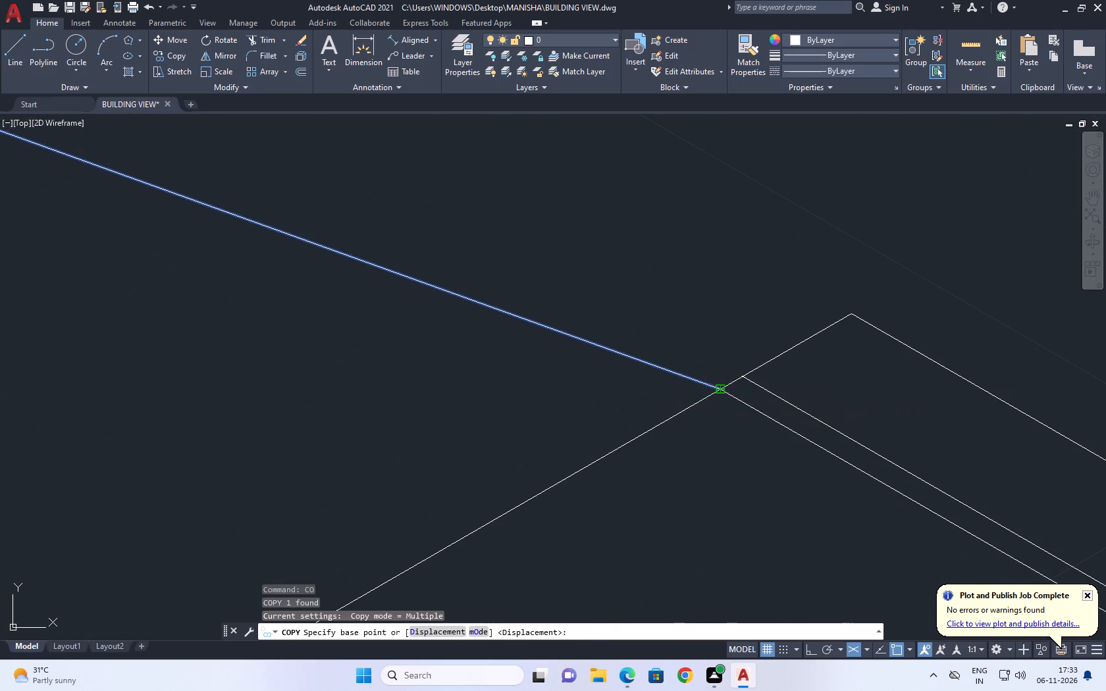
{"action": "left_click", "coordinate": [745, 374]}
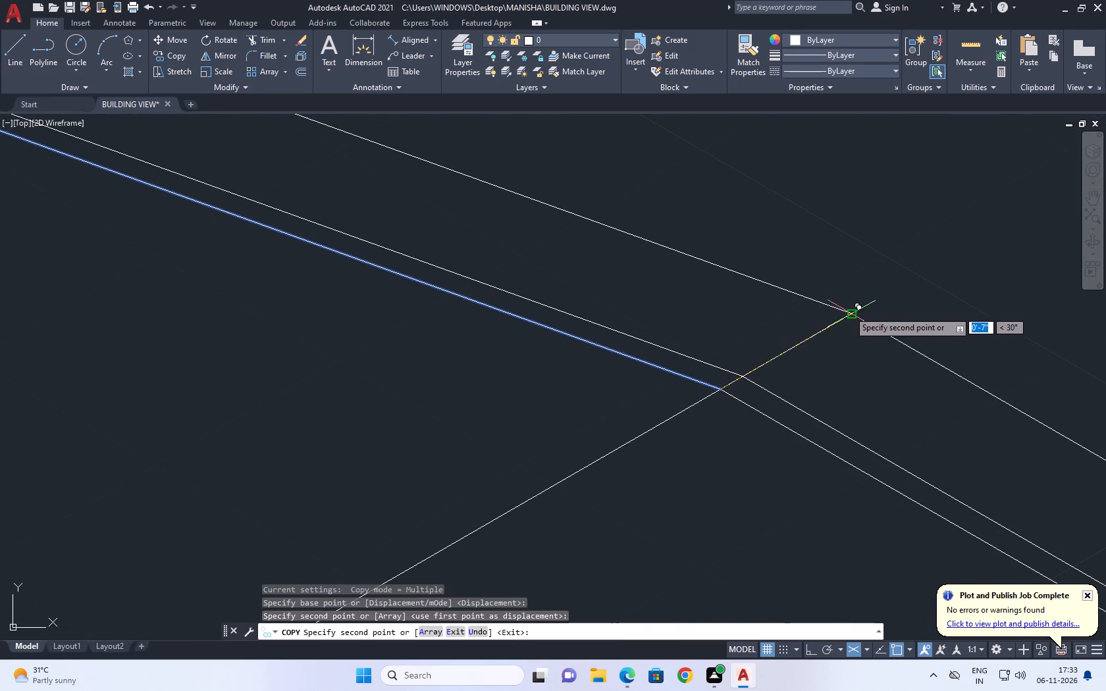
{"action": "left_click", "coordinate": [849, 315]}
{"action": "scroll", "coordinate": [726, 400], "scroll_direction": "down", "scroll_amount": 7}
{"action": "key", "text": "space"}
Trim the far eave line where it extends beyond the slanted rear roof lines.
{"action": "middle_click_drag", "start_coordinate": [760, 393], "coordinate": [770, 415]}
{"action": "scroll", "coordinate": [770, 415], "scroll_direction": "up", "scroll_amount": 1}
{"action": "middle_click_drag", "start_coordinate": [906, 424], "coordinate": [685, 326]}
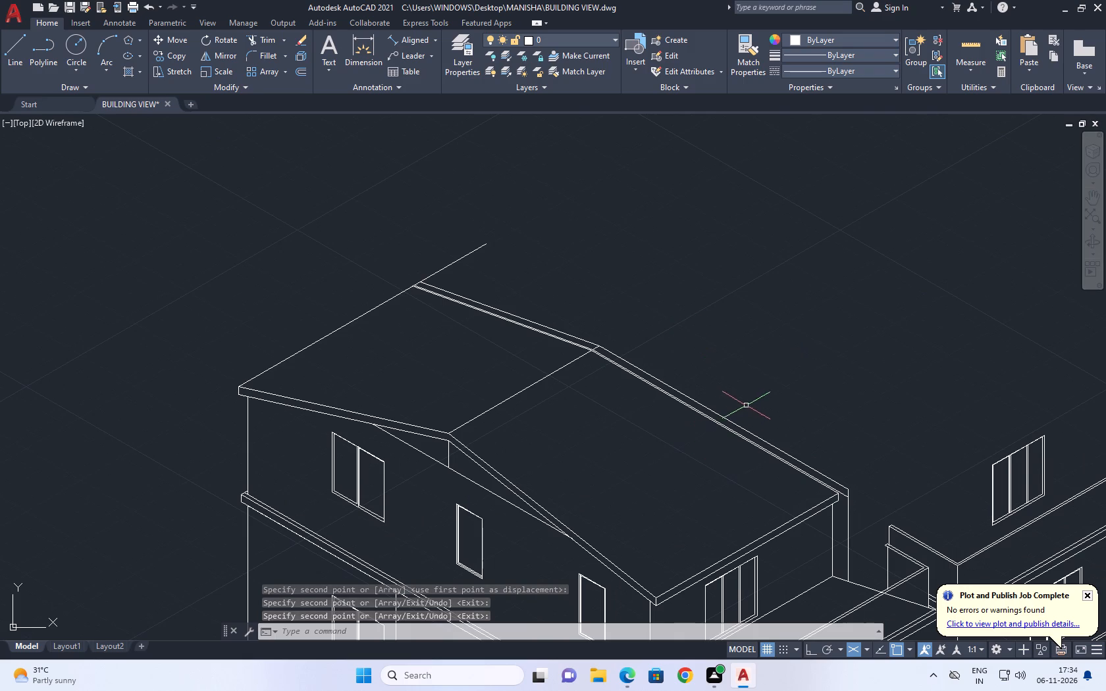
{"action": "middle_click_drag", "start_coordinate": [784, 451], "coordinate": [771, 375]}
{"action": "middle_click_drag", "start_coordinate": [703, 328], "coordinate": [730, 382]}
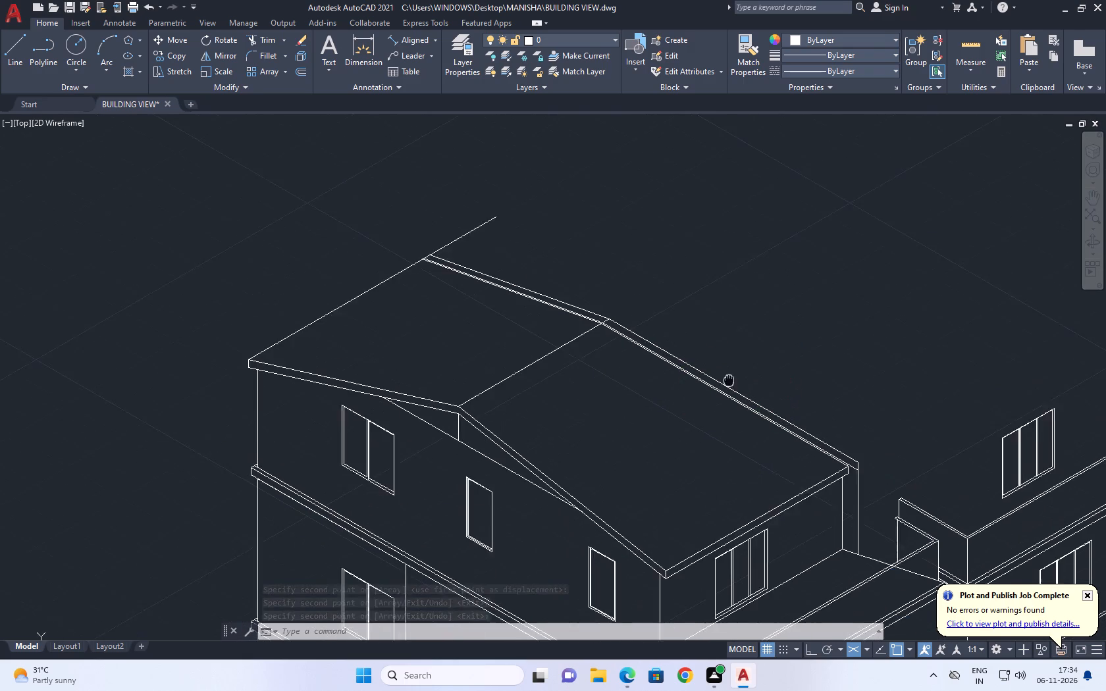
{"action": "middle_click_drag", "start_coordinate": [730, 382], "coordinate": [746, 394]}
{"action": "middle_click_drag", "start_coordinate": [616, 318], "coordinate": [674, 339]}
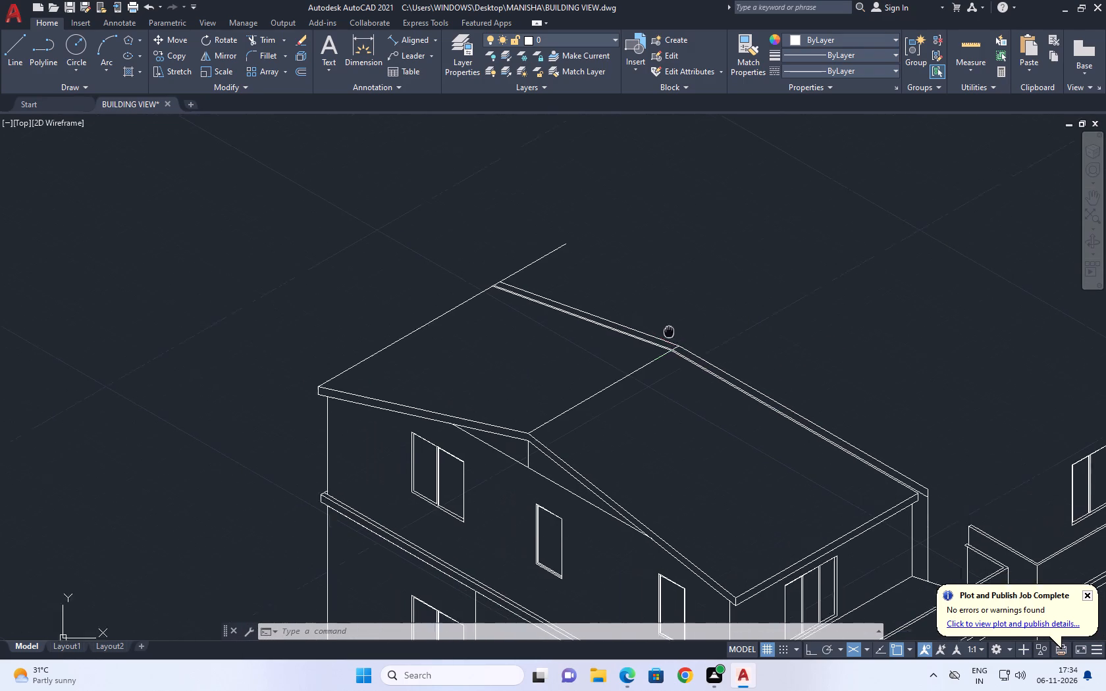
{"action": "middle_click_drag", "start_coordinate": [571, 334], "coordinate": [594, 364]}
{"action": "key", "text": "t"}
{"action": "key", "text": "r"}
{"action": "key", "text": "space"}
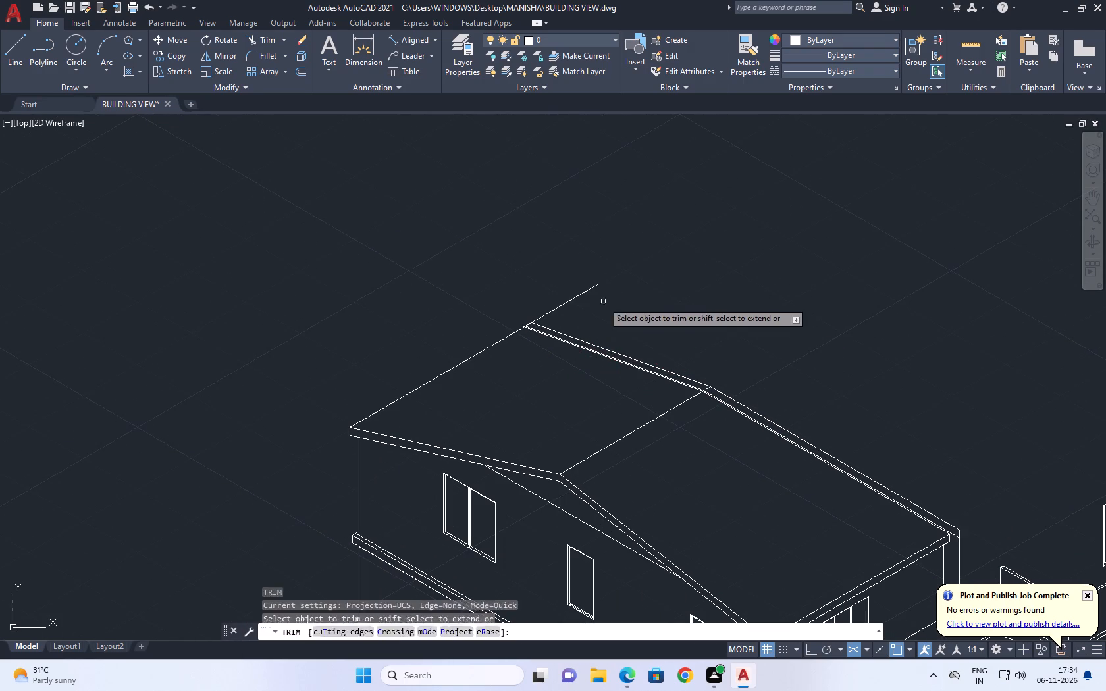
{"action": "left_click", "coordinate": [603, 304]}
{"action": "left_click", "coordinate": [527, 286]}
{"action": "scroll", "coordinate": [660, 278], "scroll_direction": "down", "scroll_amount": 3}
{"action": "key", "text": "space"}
Examine the rear roof edges against the whole building and the adjoining terrace block.
{"action": "middle_click_drag", "start_coordinate": [720, 297], "coordinate": [720, 301]}
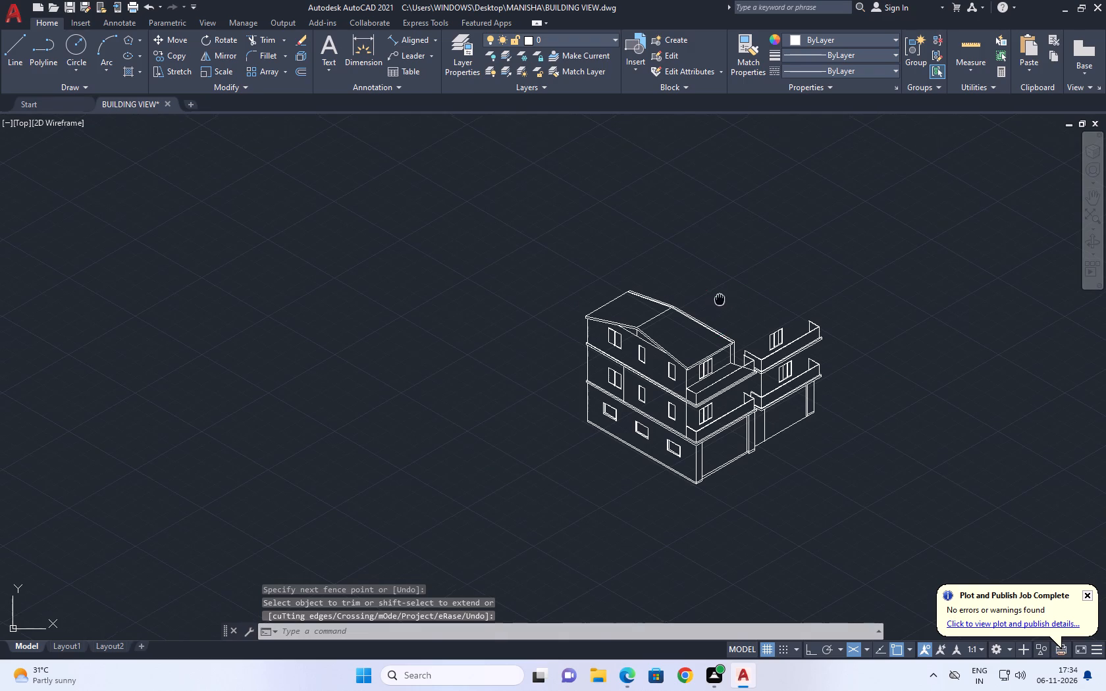
{"action": "middle_click_drag", "start_coordinate": [720, 301], "coordinate": [719, 310]}
{"action": "scroll", "coordinate": [724, 319], "scroll_direction": "up", "scroll_amount": 2}
{"action": "middle_click_drag", "start_coordinate": [788, 347], "coordinate": [737, 328]}
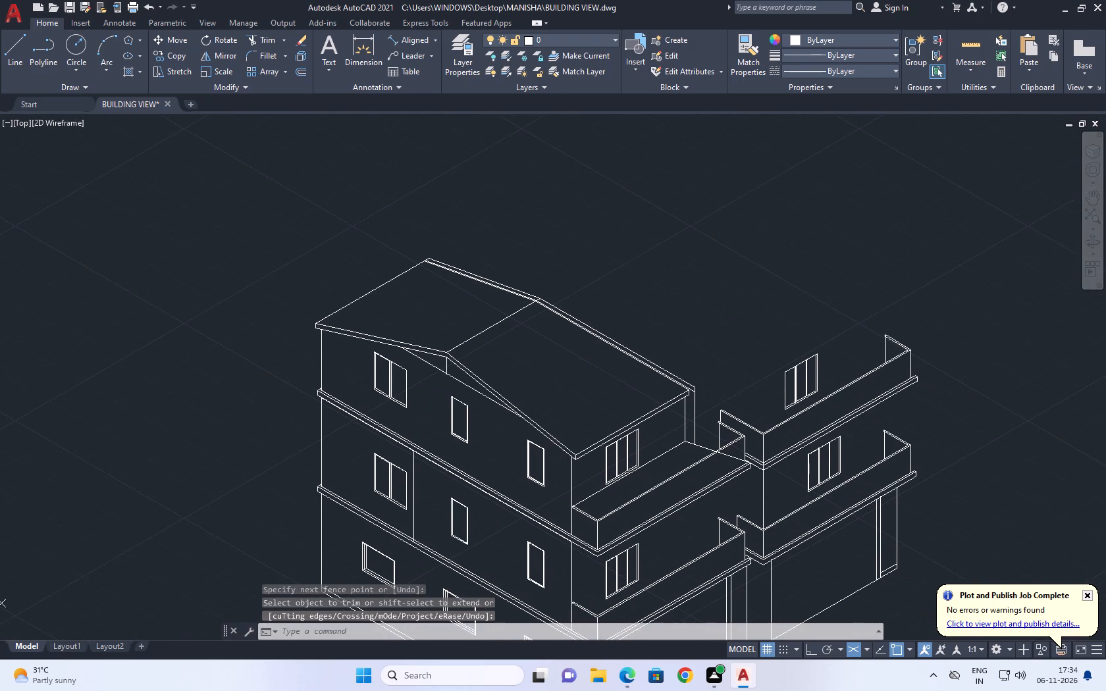
{"action": "scroll", "coordinate": [728, 328], "scroll_direction": "down", "scroll_amount": 2}
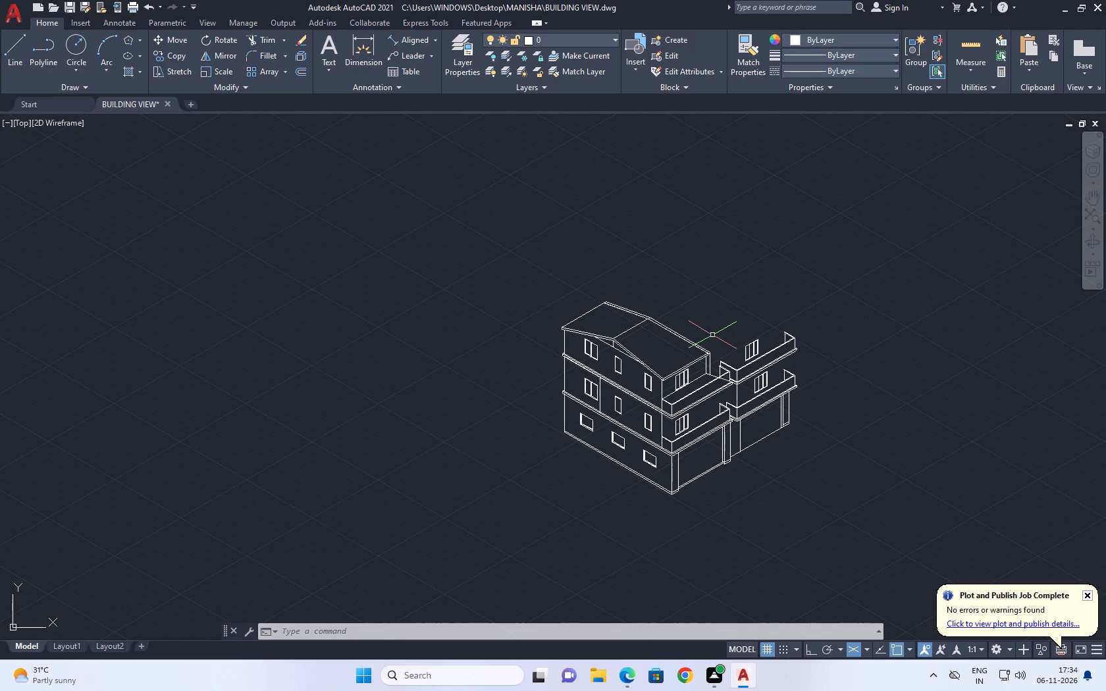
{"action": "scroll", "coordinate": [712, 335], "scroll_direction": "up", "scroll_amount": 1}
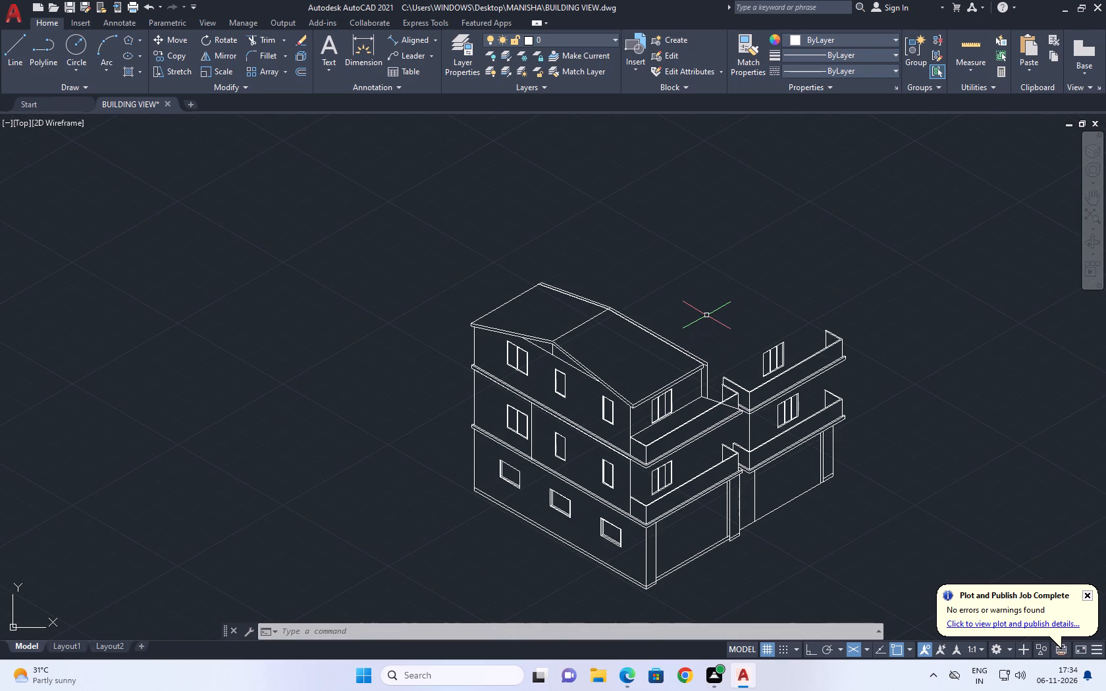
{"action": "middle_click_drag", "start_coordinate": [723, 340], "coordinate": [721, 340]}
{"action": "middle_click_drag", "start_coordinate": [721, 340], "coordinate": [660, 349]}
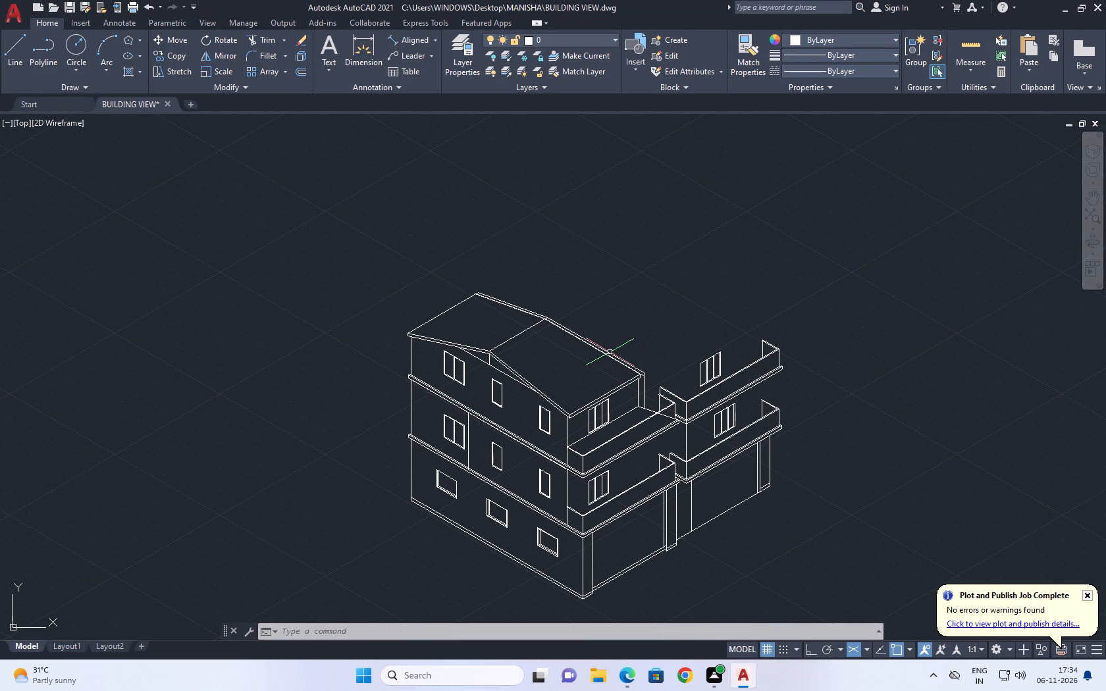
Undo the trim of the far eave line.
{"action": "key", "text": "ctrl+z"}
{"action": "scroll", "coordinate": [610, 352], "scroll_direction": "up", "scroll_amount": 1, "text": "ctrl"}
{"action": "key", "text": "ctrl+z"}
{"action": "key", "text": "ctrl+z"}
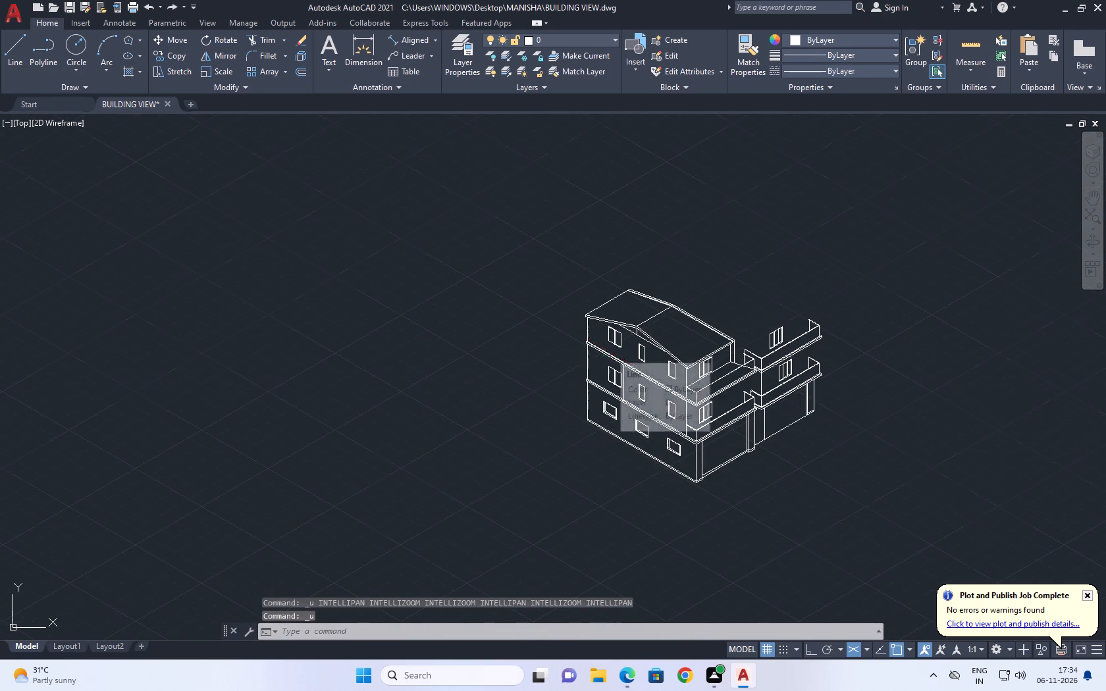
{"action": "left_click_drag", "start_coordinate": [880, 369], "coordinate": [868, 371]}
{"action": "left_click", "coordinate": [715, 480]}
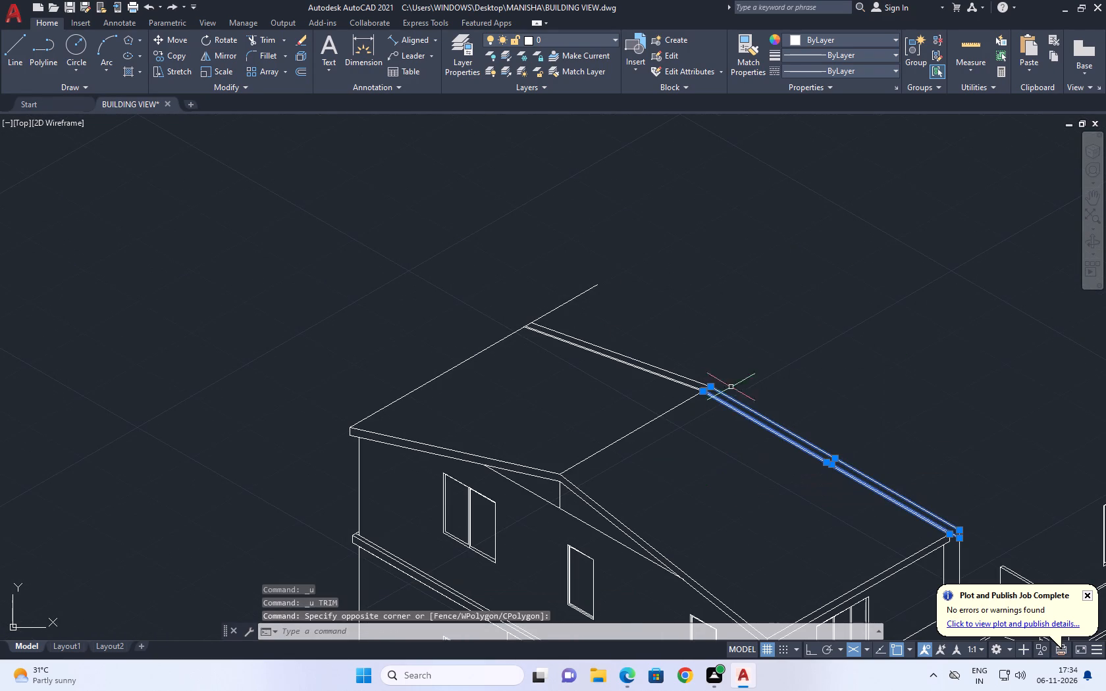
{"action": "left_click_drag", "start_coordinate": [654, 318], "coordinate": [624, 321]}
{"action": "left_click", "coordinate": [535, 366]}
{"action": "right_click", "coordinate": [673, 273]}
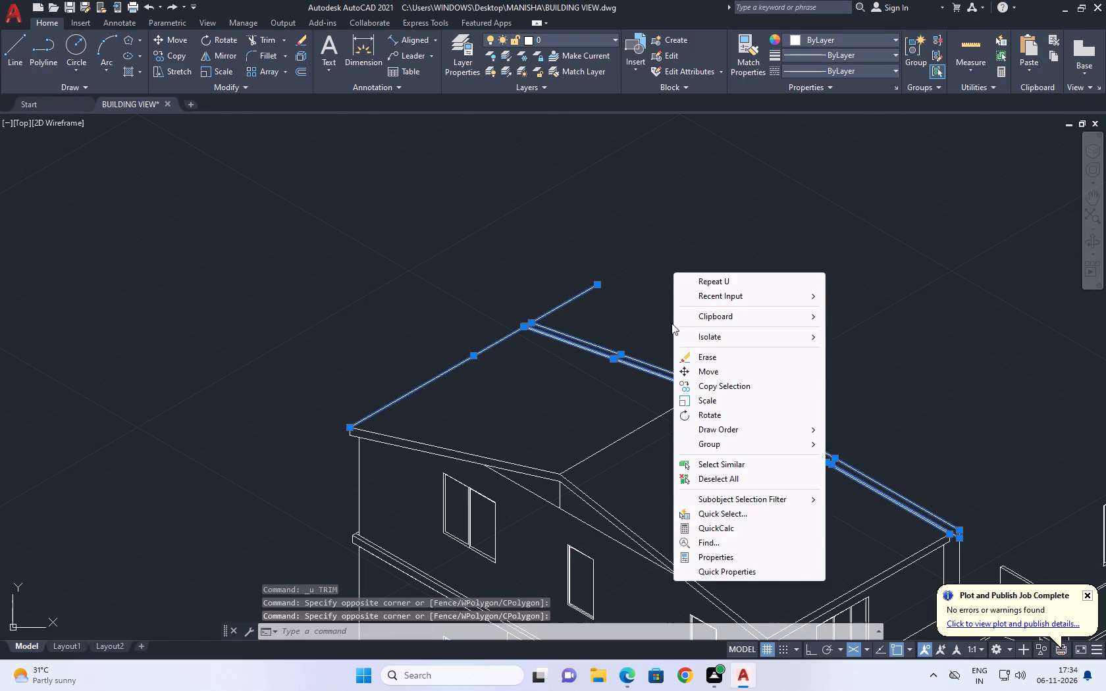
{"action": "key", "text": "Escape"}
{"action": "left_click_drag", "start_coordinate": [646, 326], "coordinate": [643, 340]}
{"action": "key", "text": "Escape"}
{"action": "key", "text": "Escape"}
Erase the six rear roof edge lines: the three slanted ones and the three running down to the vertical wall line.
{"action": "left_click", "coordinate": [603, 365]}
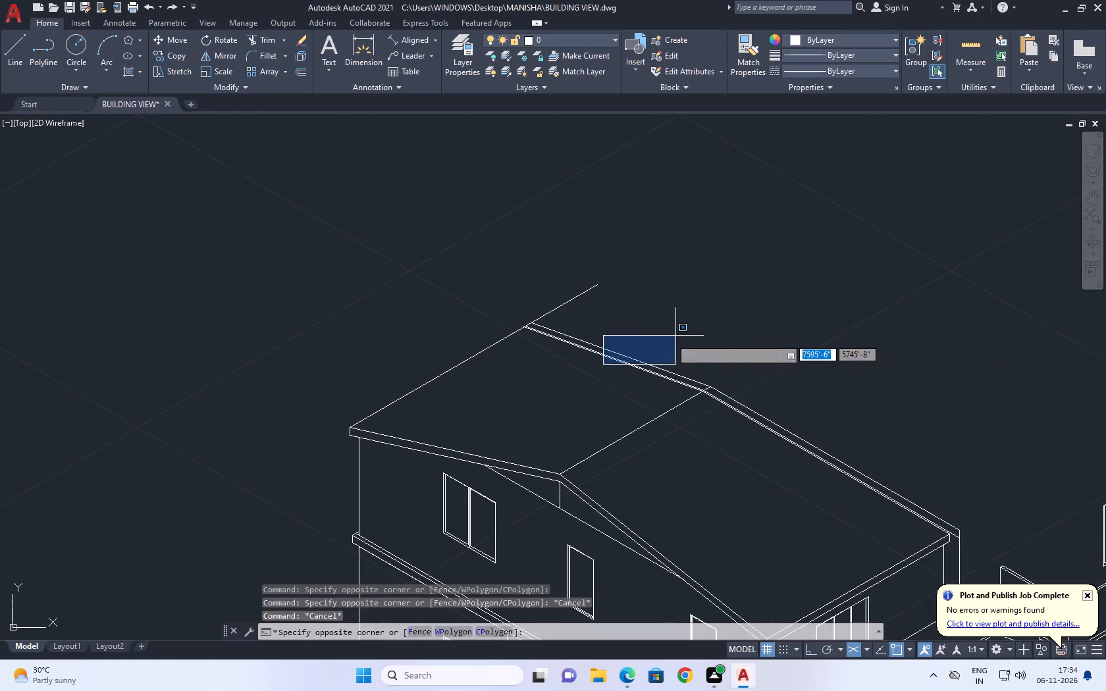
{"action": "left_click", "coordinate": [625, 357]}
{"action": "left_click_drag", "start_coordinate": [656, 332], "coordinate": [645, 347]}
{"action": "left_click", "coordinate": [604, 378]}
{"action": "left_click", "coordinate": [783, 393]}
{"action": "left_click", "coordinate": [733, 452]}
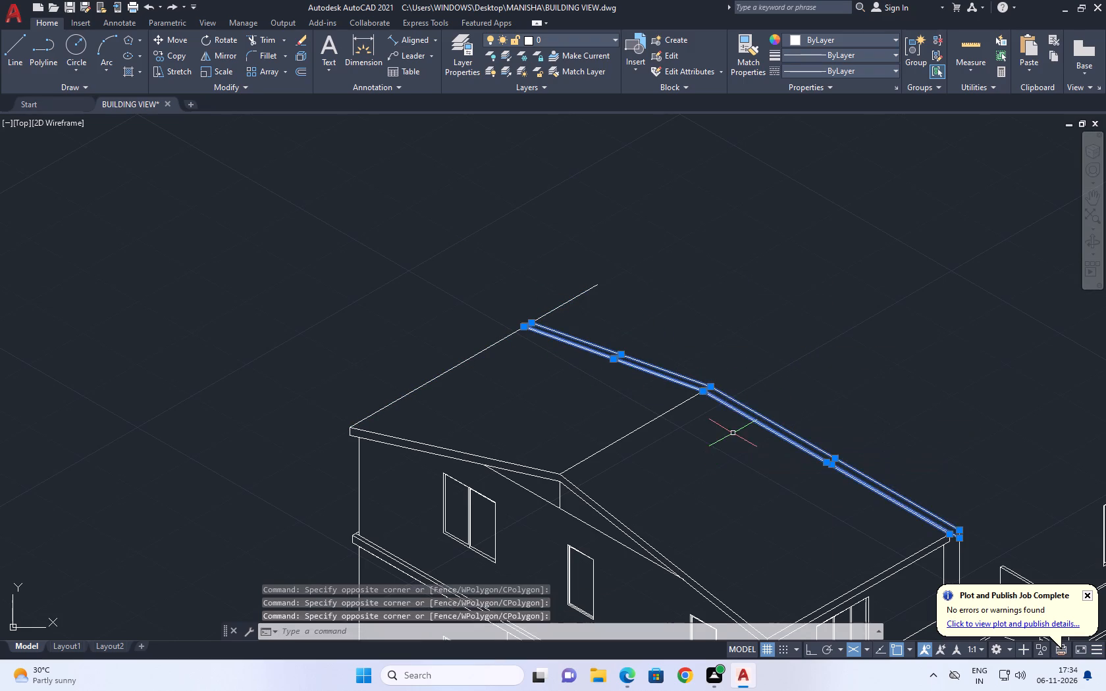
{"action": "key", "text": "Delete"}
{"action": "scroll", "coordinate": [716, 401], "scroll_direction": "down", "scroll_amount": 3}
{"action": "scroll", "coordinate": [757, 426], "scroll_direction": "up", "scroll_amount": 3}
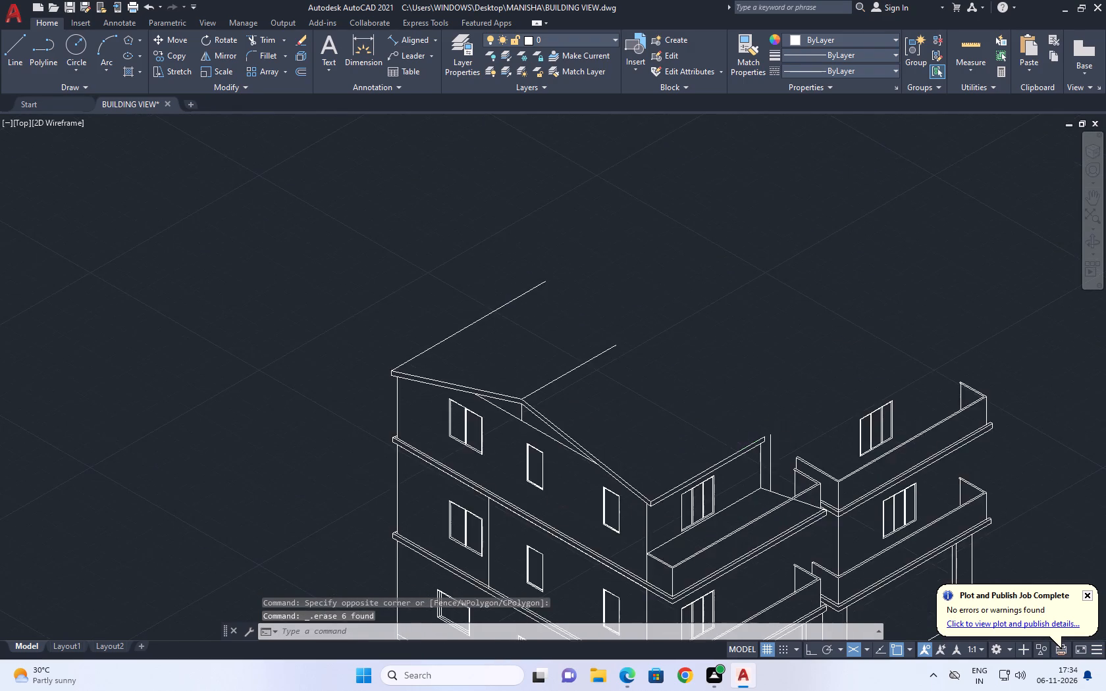
{"action": "middle_click_drag", "start_coordinate": [802, 449], "coordinate": [685, 413]}
{"action": "scroll", "coordinate": [689, 416], "scroll_direction": "up", "scroll_amount": 1}
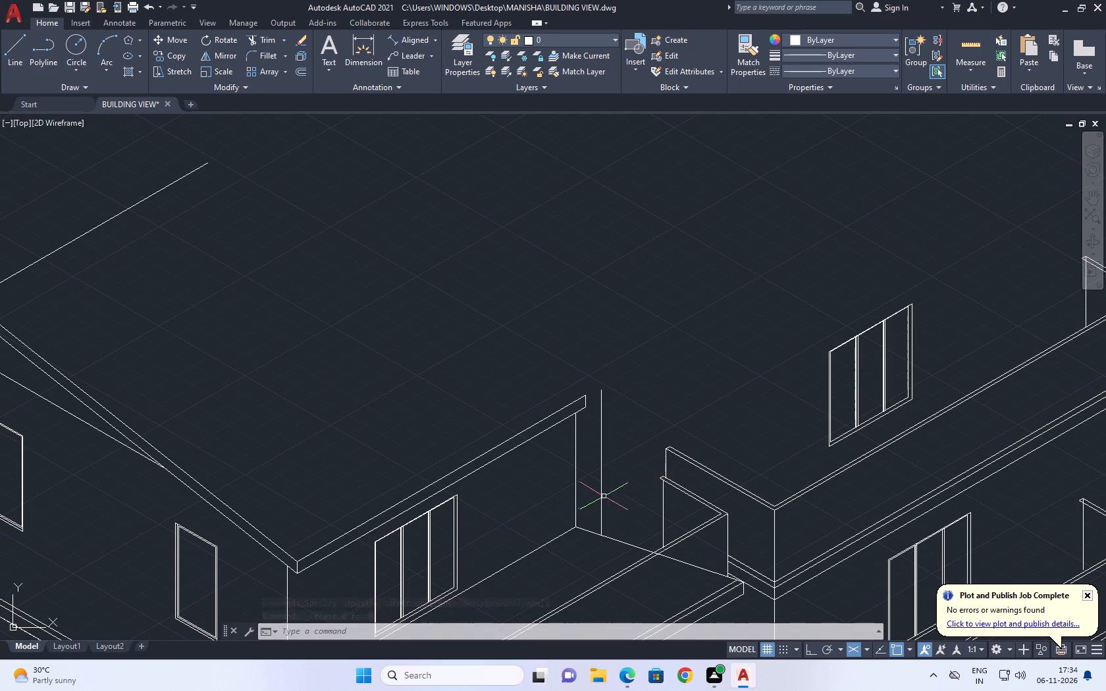
Move the freestanding vertical wall line away from the roof end, closer to the terrace block.
{"action": "scroll", "coordinate": [601, 481], "scroll_direction": "up", "scroll_amount": 1}
{"action": "left_click", "coordinate": [600, 466]}
{"action": "middle_click_drag", "start_coordinate": [654, 451], "coordinate": [610, 424]}
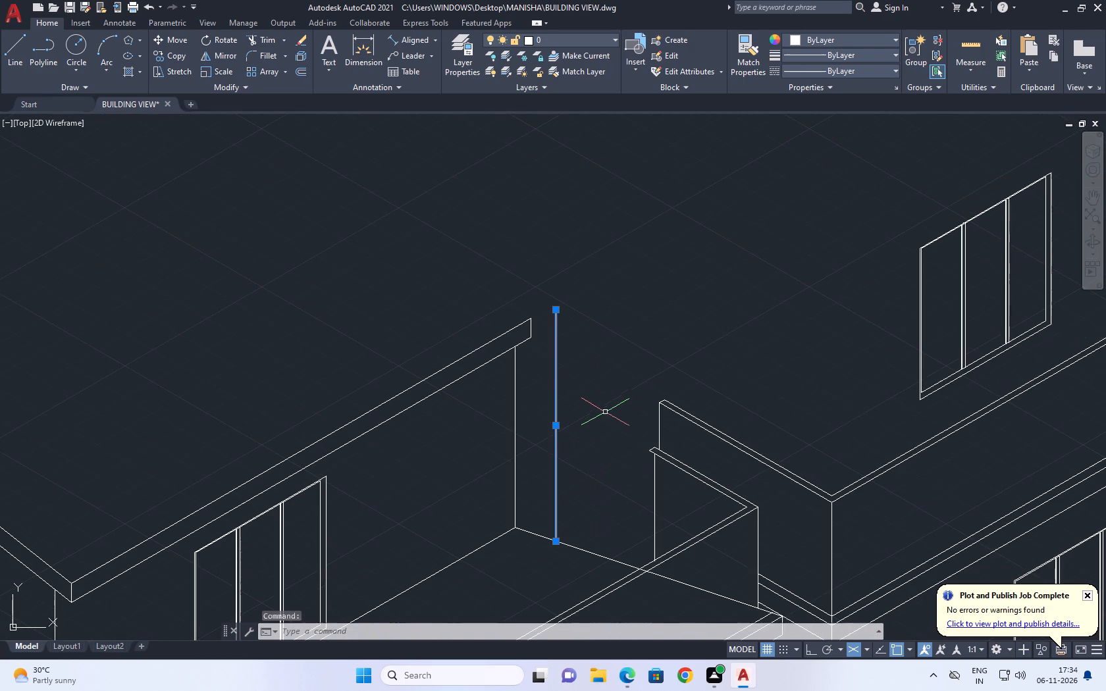
{"action": "key", "text": "m"}
{"action": "key", "text": "space"}
{"action": "left_click", "coordinate": [602, 403]}
{"action": "left_click", "coordinate": [656, 411]}
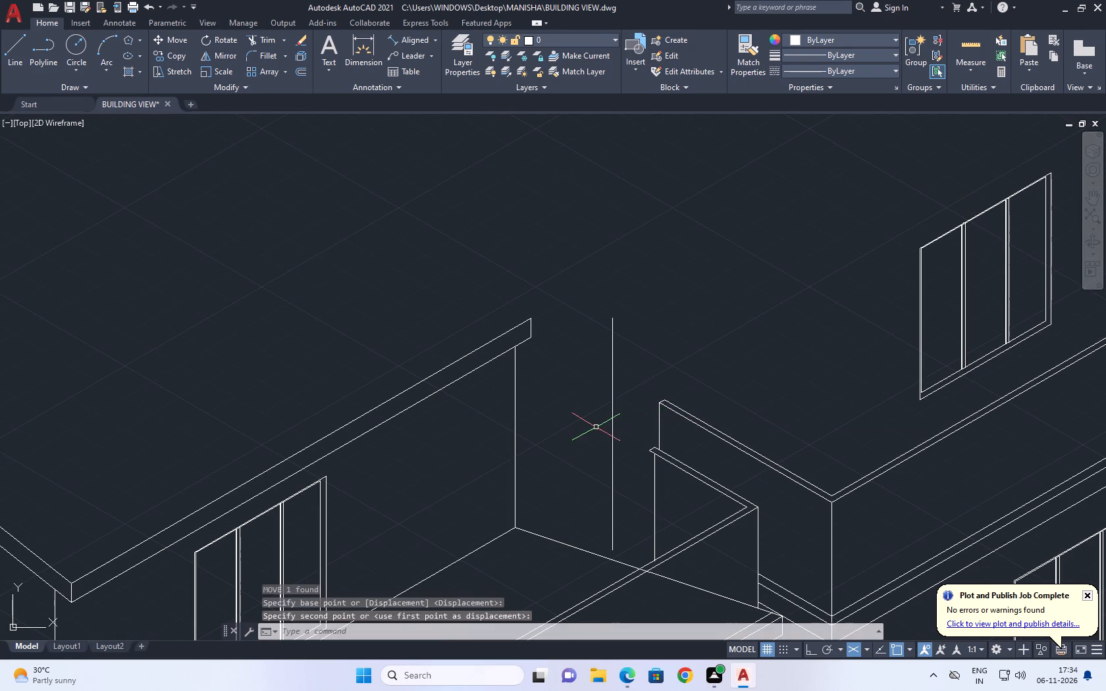
Extend the moved vertical wall line down to the slanted floor line beside the terrace.
{"action": "type", "text": "EX"}
{"action": "key", "text": "space"}
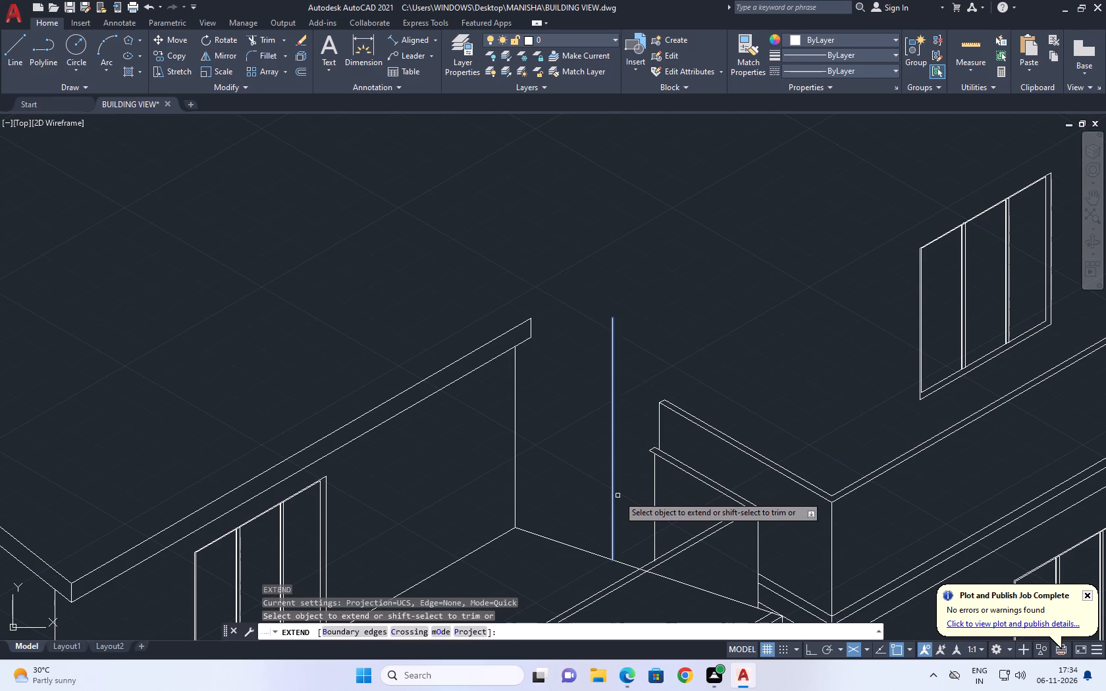
{"action": "left_click", "coordinate": [613, 499]}
{"action": "key", "text": "space"}
{"action": "scroll", "coordinate": [558, 444], "scroll_direction": "down", "scroll_amount": 2}
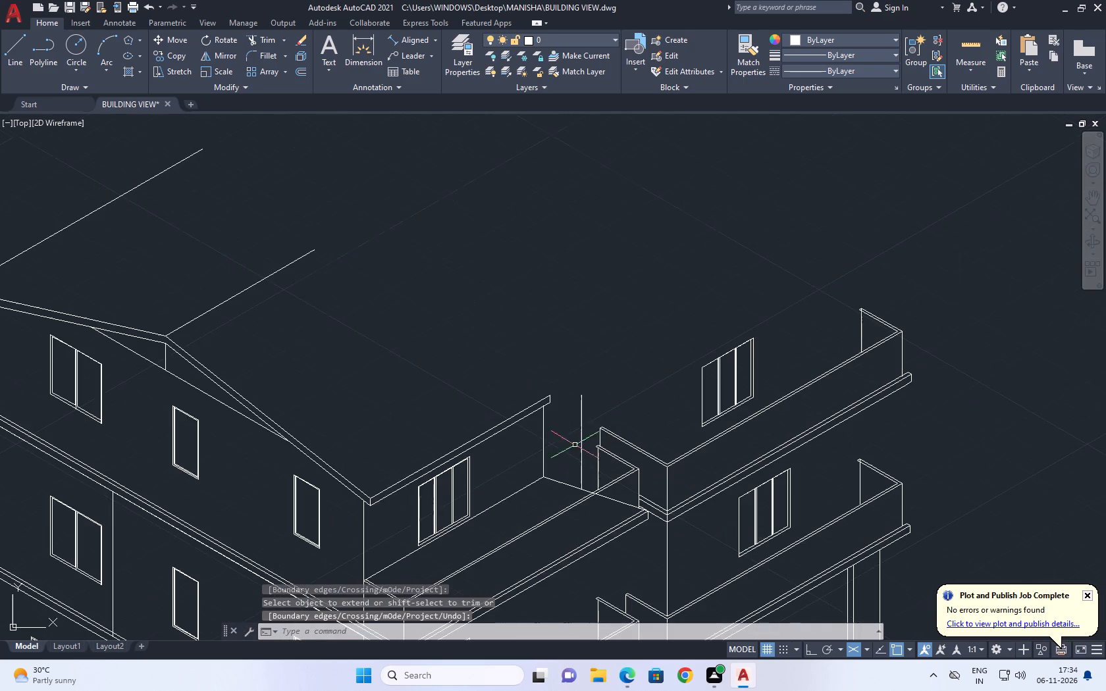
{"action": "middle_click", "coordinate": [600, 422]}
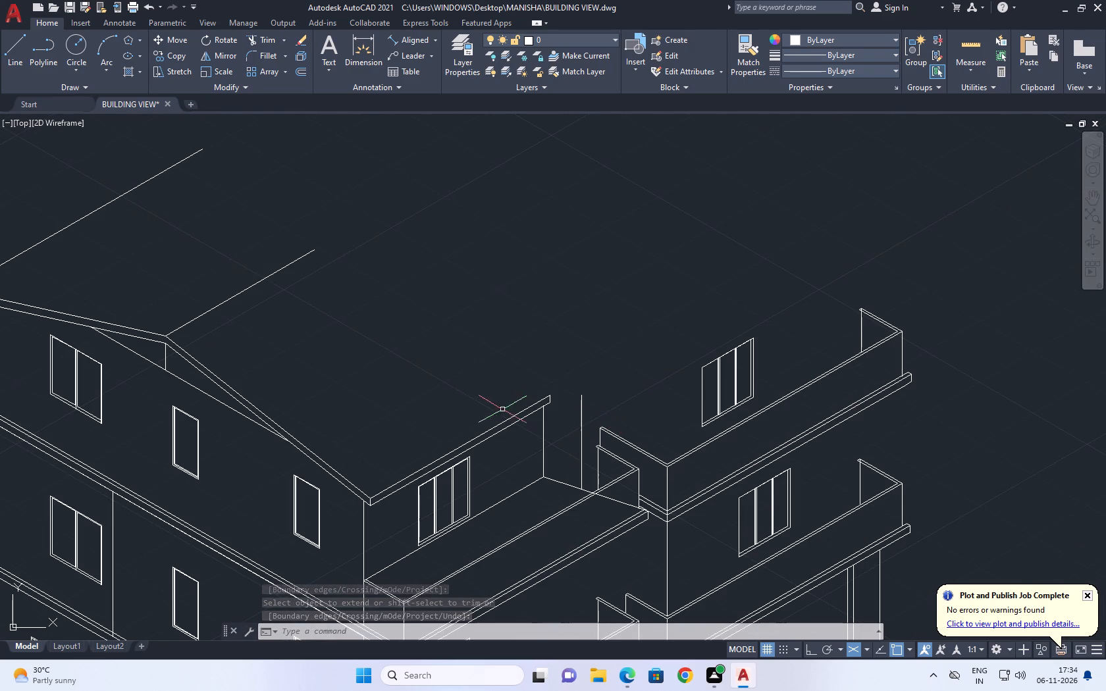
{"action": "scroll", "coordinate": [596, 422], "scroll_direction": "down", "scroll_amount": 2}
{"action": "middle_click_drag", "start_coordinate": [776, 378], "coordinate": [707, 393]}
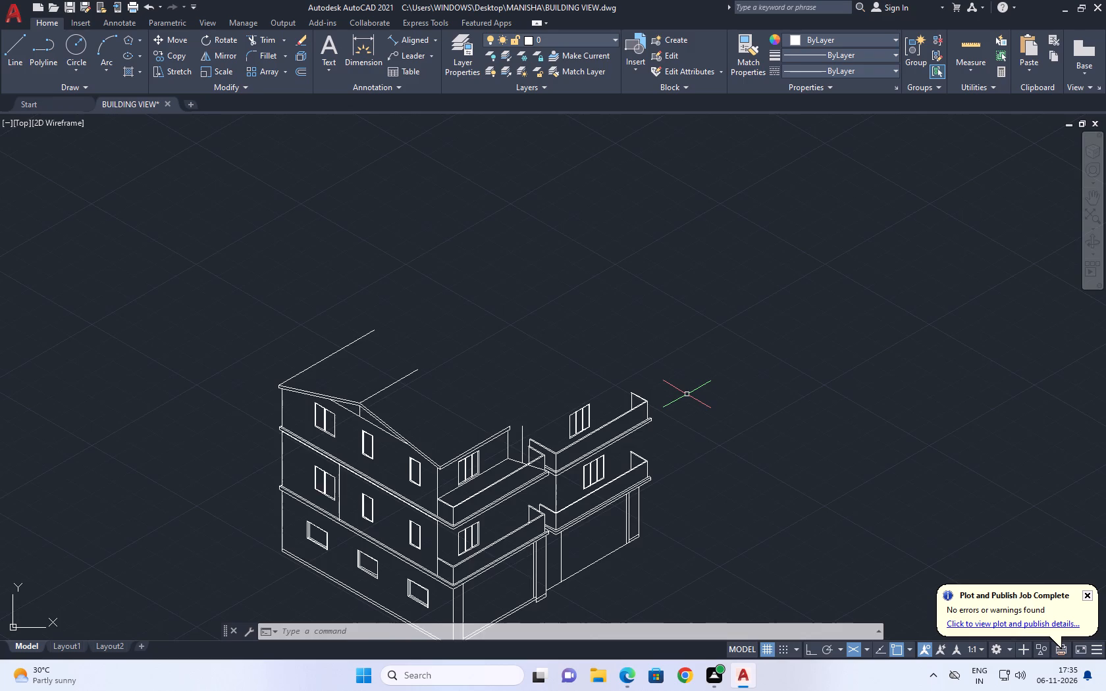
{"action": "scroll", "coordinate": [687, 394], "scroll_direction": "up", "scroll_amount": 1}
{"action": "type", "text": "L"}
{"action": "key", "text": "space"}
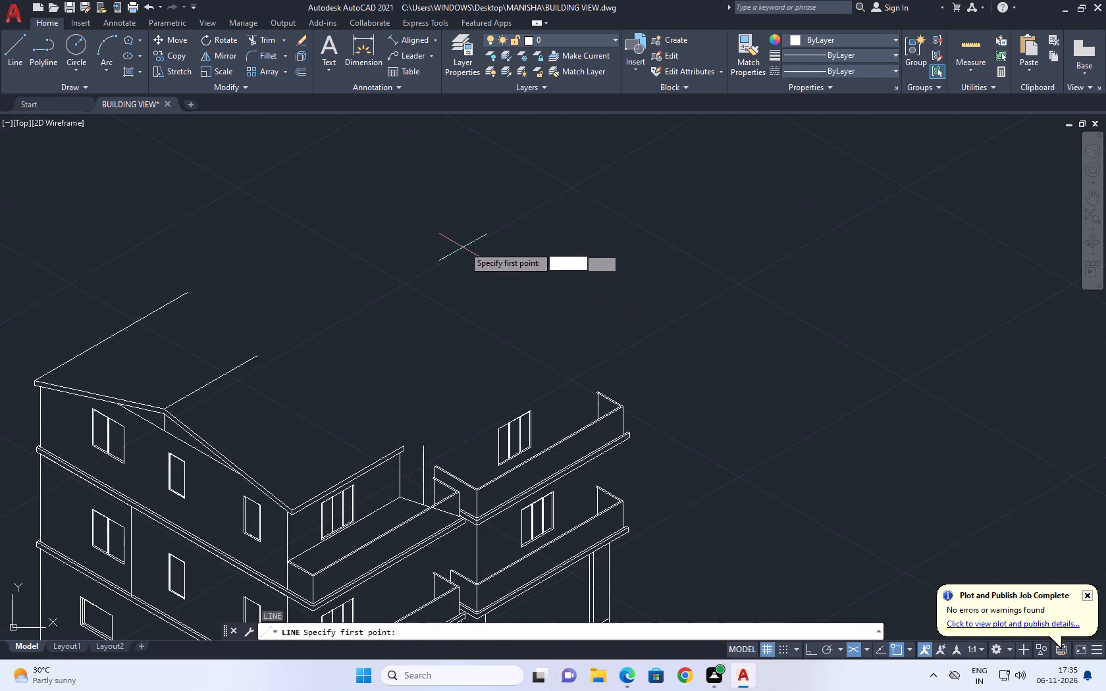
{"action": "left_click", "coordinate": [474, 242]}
Turn on ortho mode and draw a long 30° ridge line from the gable peak, well past the short ridge line's end.
{"action": "key", "text": "F8"}
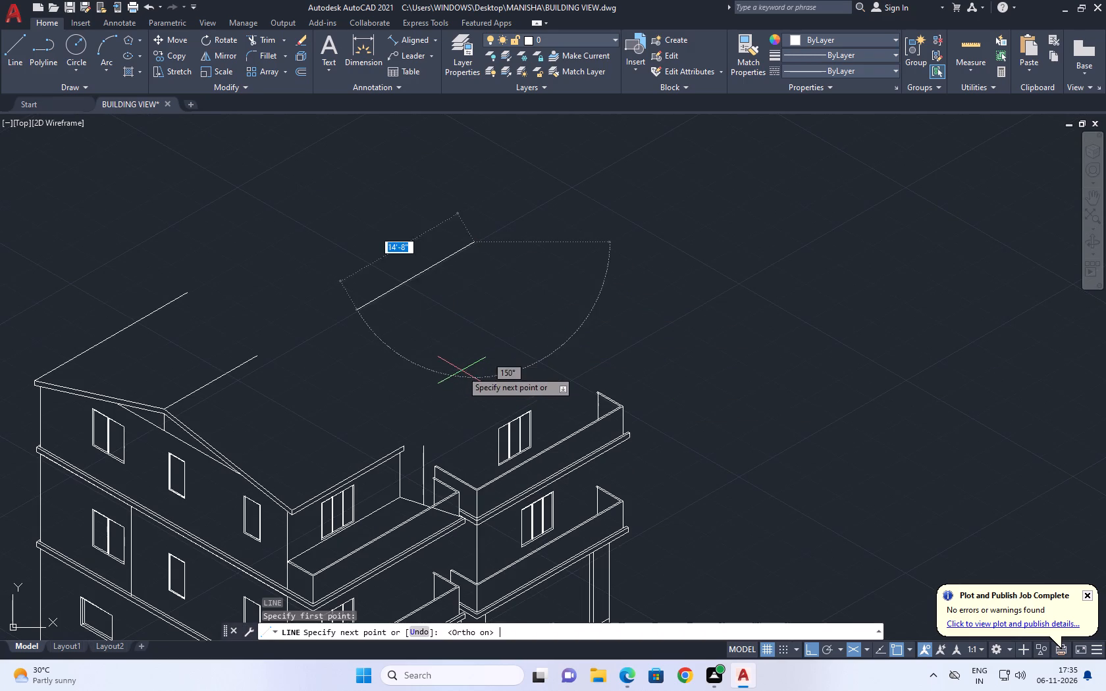
{"action": "key", "text": "space"}
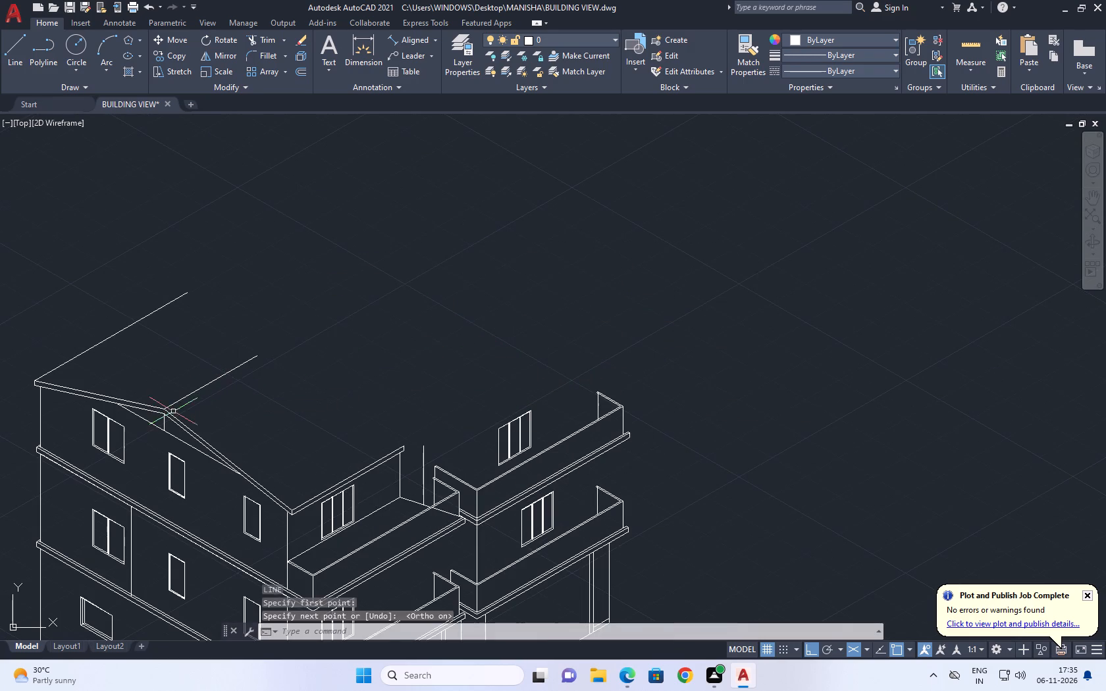
{"action": "scroll", "coordinate": [172, 413], "scroll_direction": "up", "scroll_amount": 1}
{"action": "key", "text": "space"}
{"action": "scroll", "coordinate": [153, 403], "scroll_direction": "up", "scroll_amount": 2}
{"action": "left_click", "coordinate": [169, 417]}
{"action": "scroll", "coordinate": [404, 328], "scroll_direction": "down", "scroll_amount": 3}
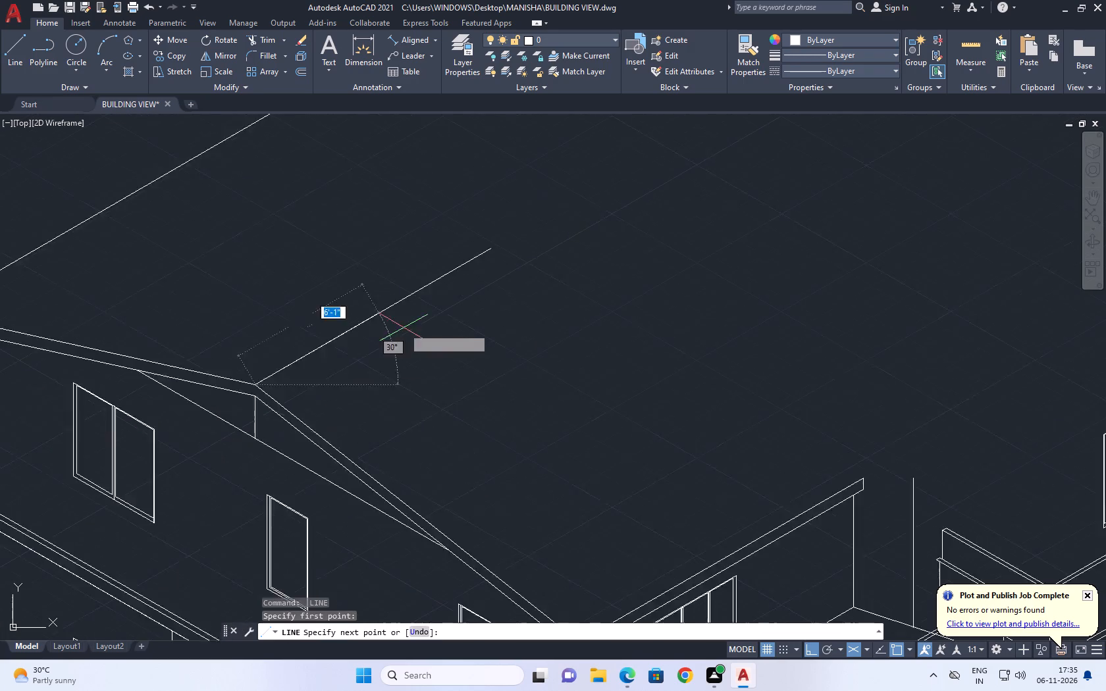
{"action": "left_click", "coordinate": [726, 165]}
{"action": "key", "text": "space"}
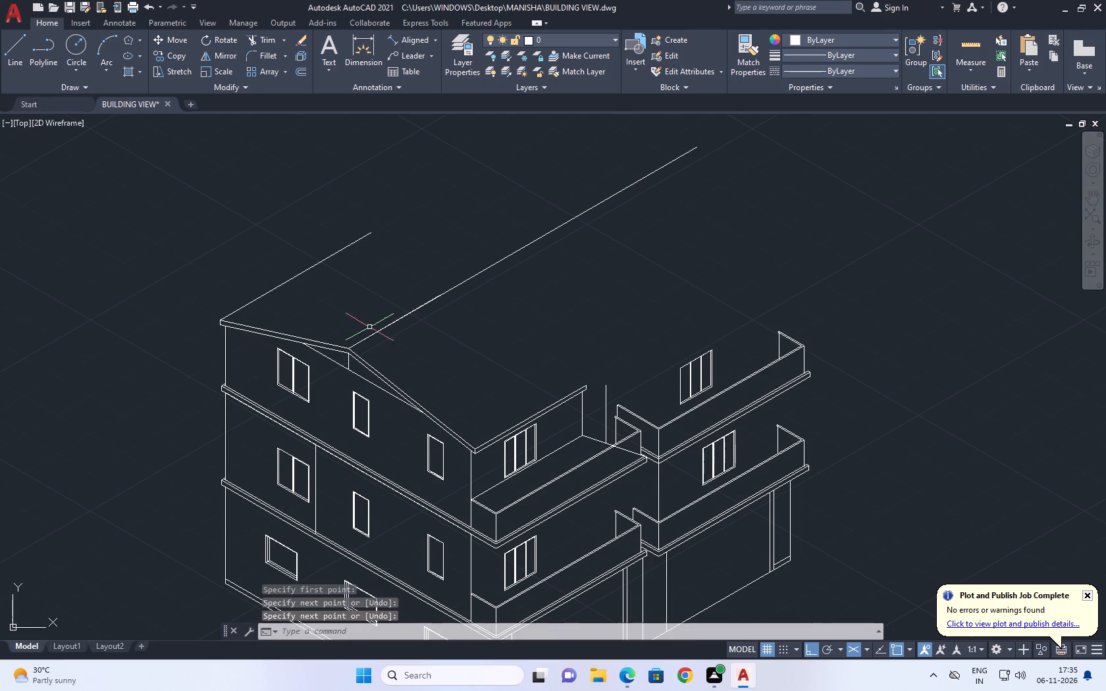
Erase the old short ridge line lying under the new longer one.
{"action": "middle_click_drag", "start_coordinate": [671, 277], "coordinate": [678, 300]}
{"action": "left_click", "coordinate": [321, 308]}
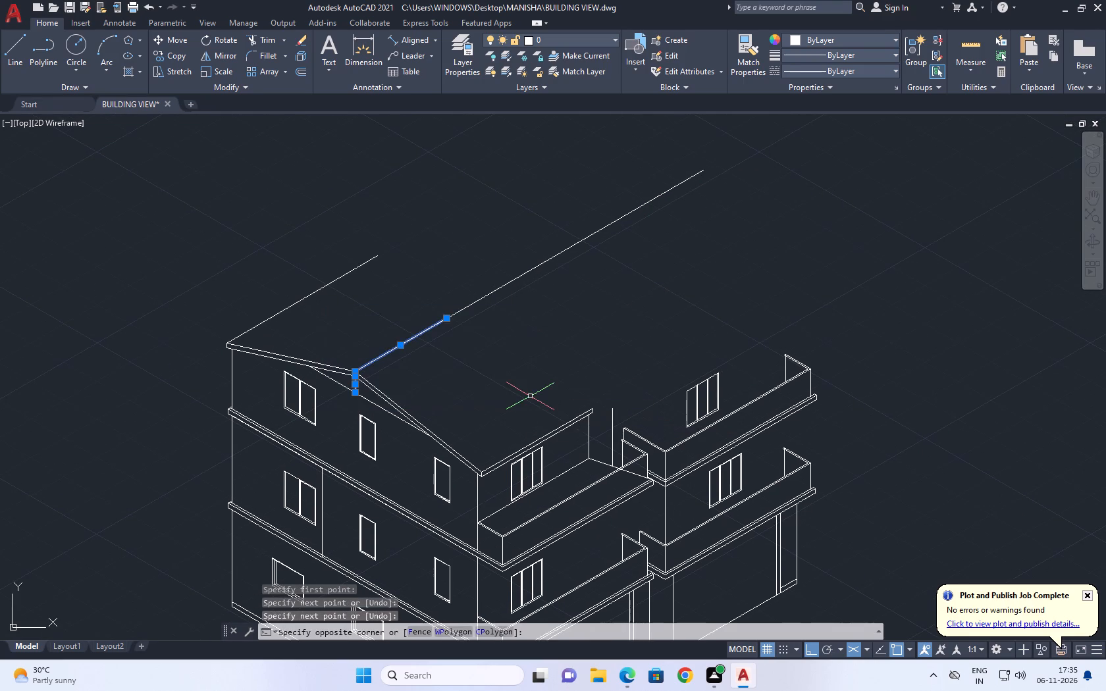
{"action": "left_click", "coordinate": [530, 396]}
{"action": "scroll", "coordinate": [382, 367], "scroll_direction": "up", "scroll_amount": 2}
{"action": "key", "text": "Escape"}
{"action": "left_click", "coordinate": [278, 211]}
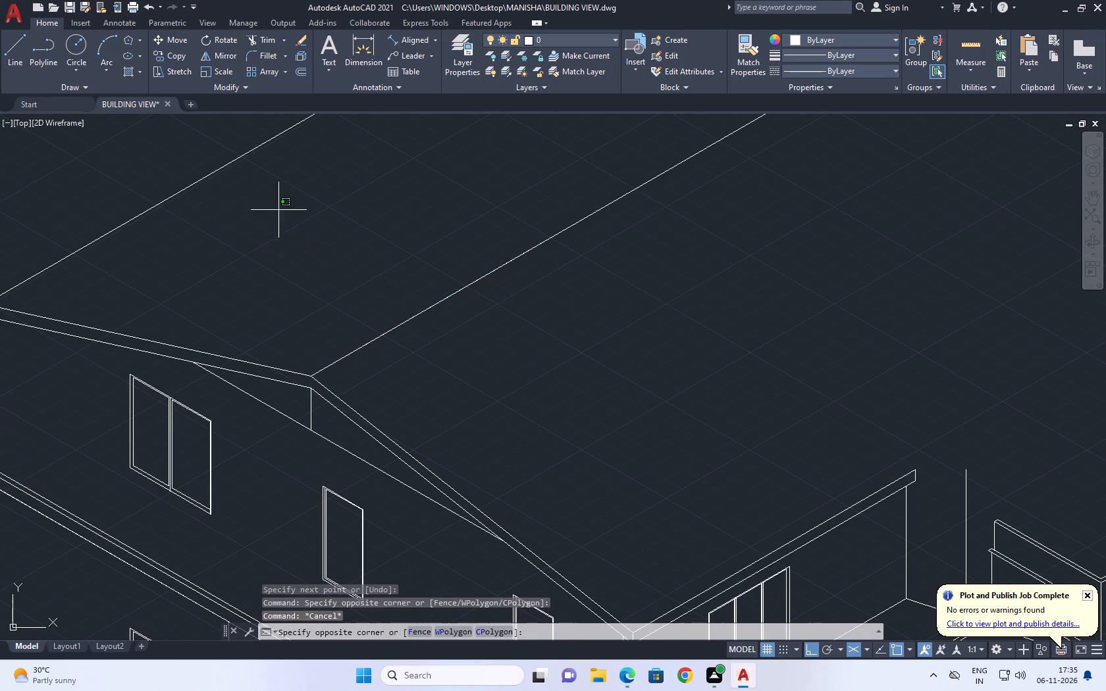
{"action": "left_click", "coordinate": [686, 395]}
{"action": "key", "text": "Delete"}
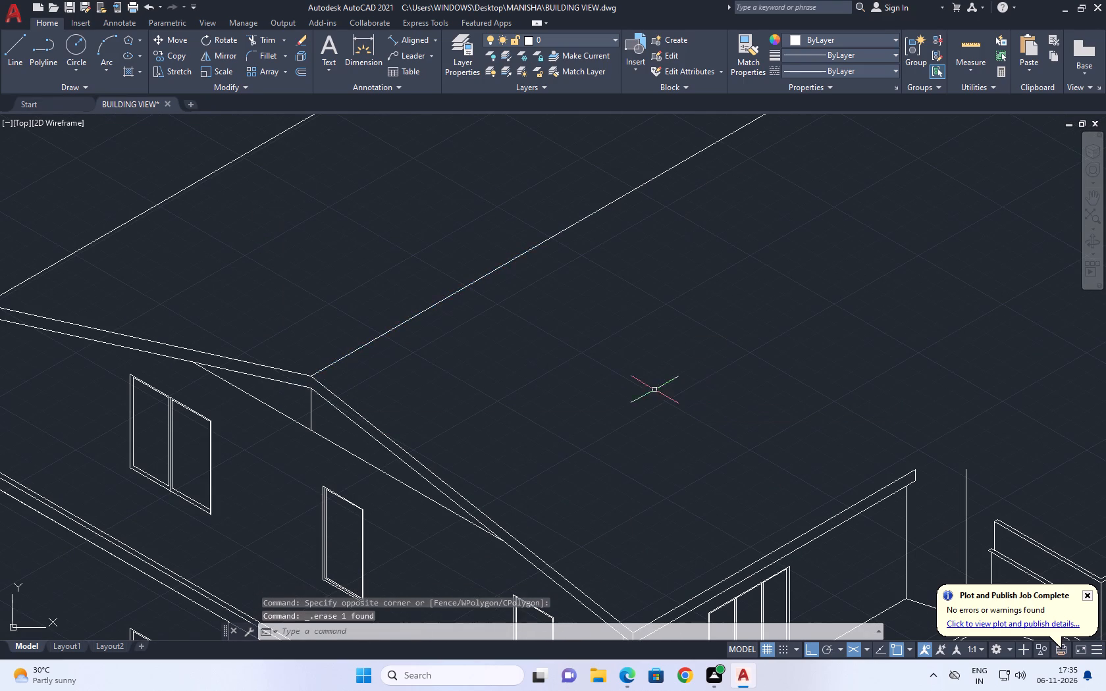
Draw a slanted rear roof line about 18'-7" long from the near eave line's rear end up to the ridge line.
{"action": "scroll", "coordinate": [616, 390], "scroll_direction": "down", "scroll_amount": 4}
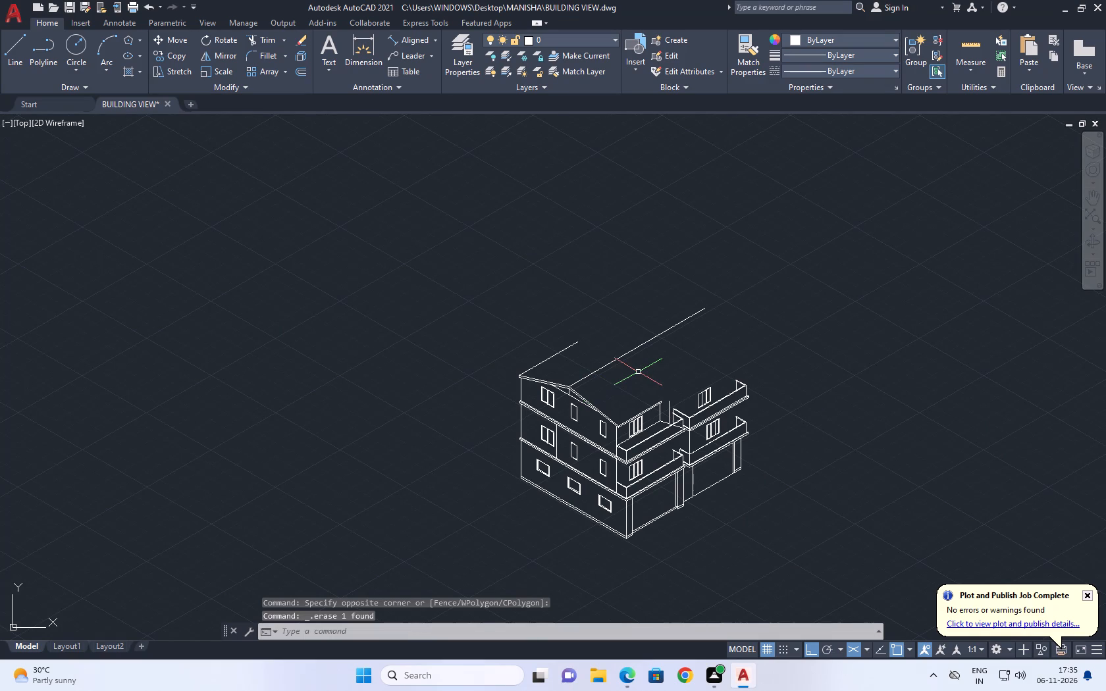
{"action": "scroll", "coordinate": [622, 360], "scroll_direction": "up", "scroll_amount": 2}
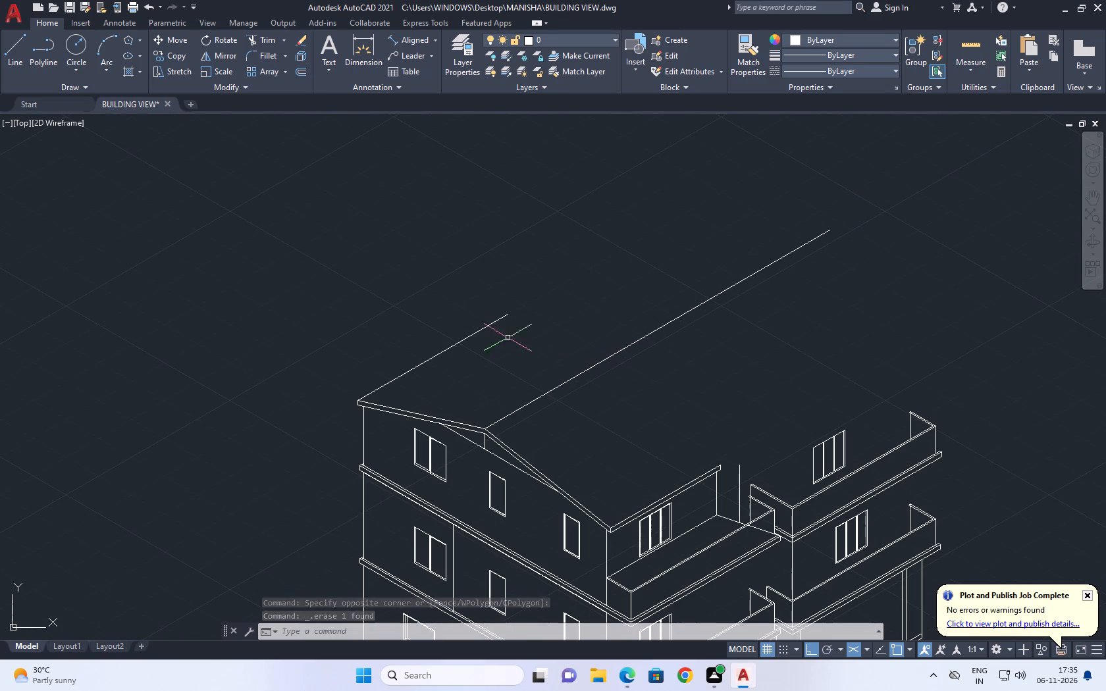
{"action": "middle_click_drag", "start_coordinate": [770, 474], "coordinate": [775, 480]}
{"action": "key", "text": "l"}
{"action": "key", "text": "space"}
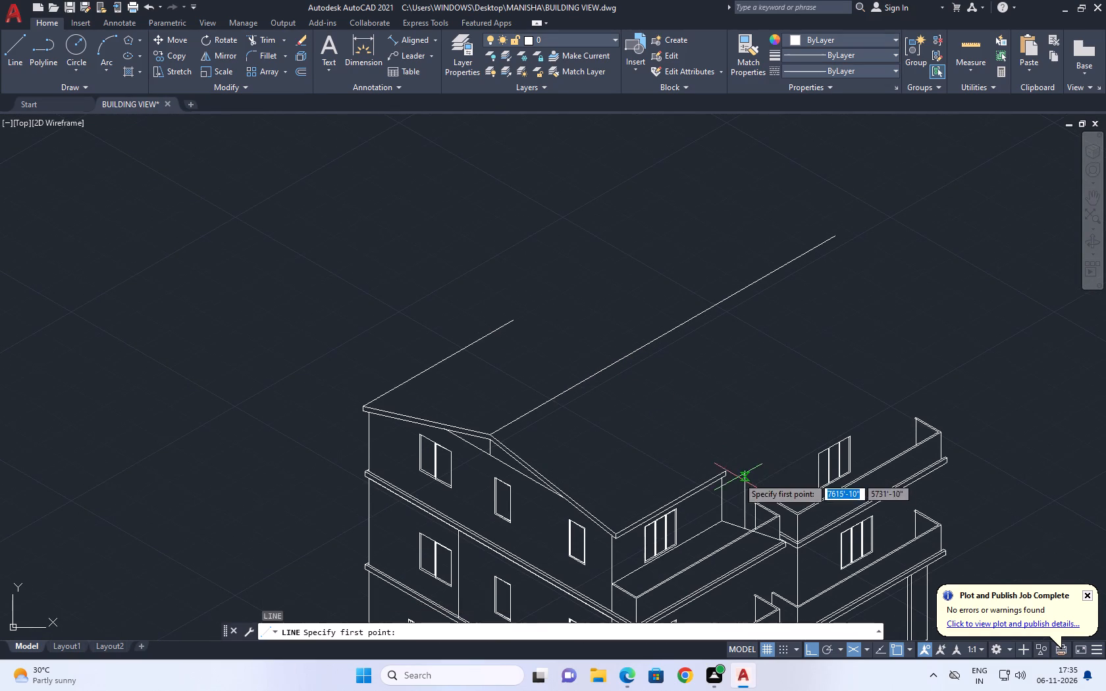
{"action": "scroll", "coordinate": [733, 470], "scroll_direction": "up", "scroll_amount": 1}
{"action": "left_click", "coordinate": [714, 473]}
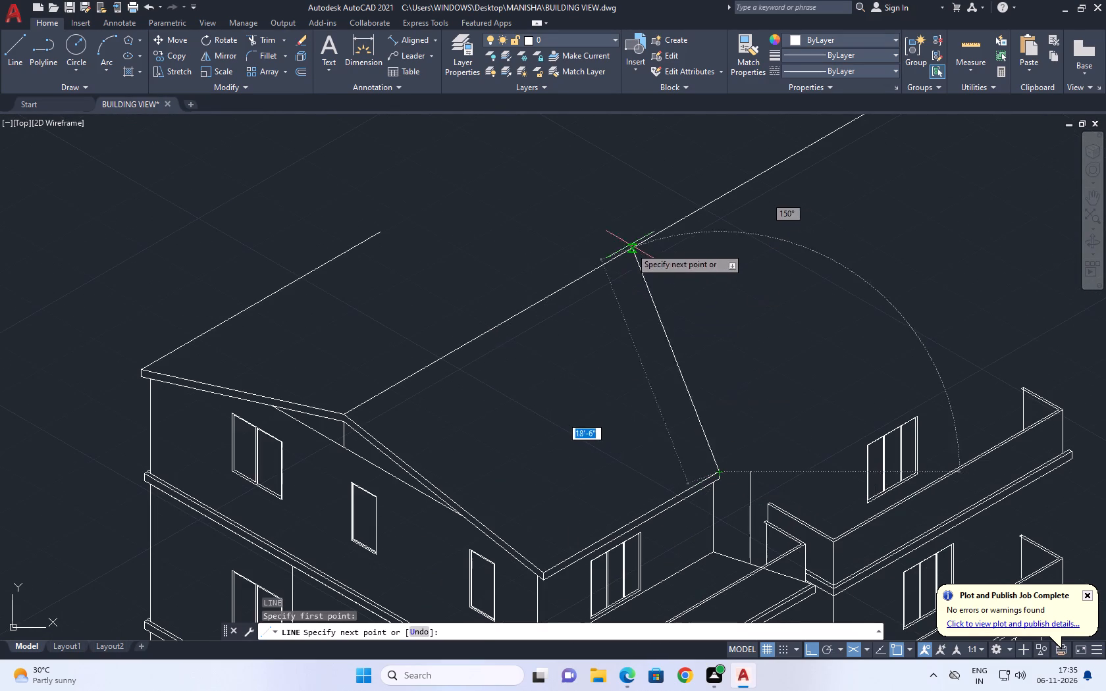
{"action": "left_click", "coordinate": [587, 277]}
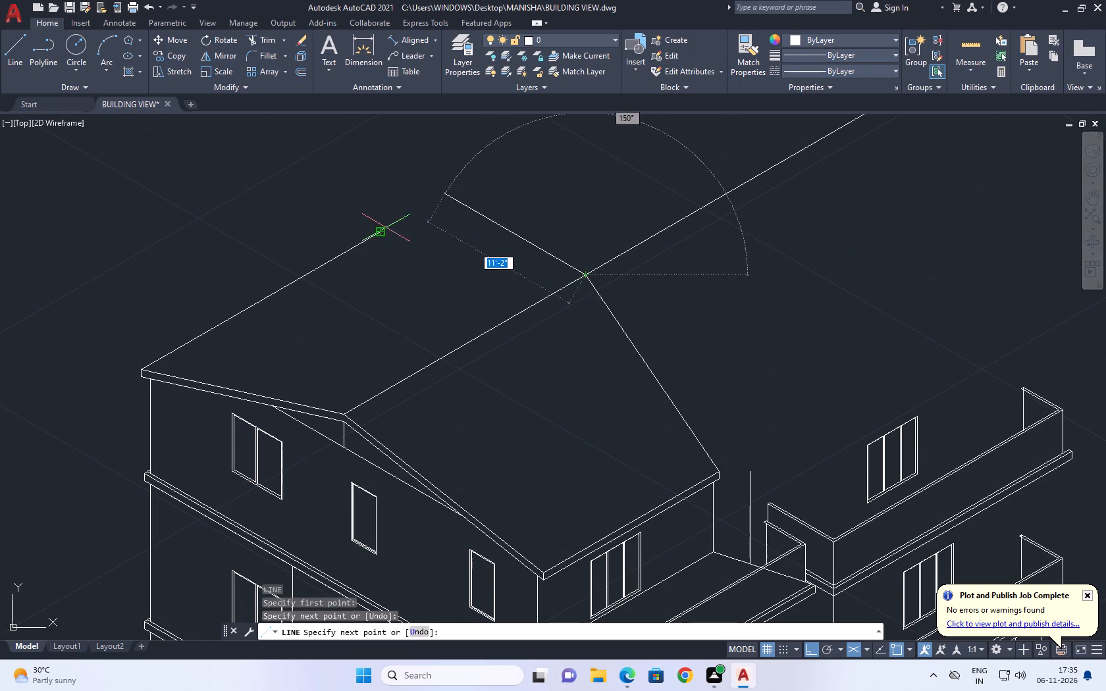
{"action": "key", "text": "Escape"}
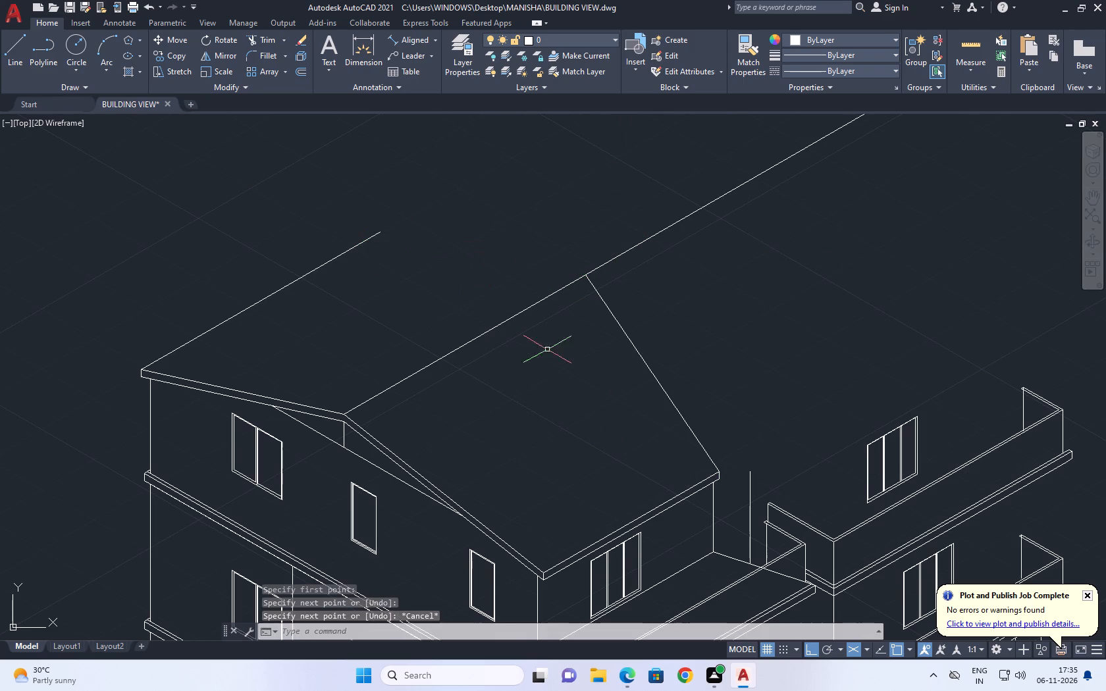
Add an aligned dimension along the near eave line, from the front roof corner to its rear end.
{"action": "middle_click_drag", "start_coordinate": [658, 397], "coordinate": [631, 326]}
{"action": "scroll", "coordinate": [631, 326], "scroll_direction": "up", "scroll_amount": 1}
{"action": "middle_click_drag", "start_coordinate": [686, 475], "coordinate": [668, 461]}
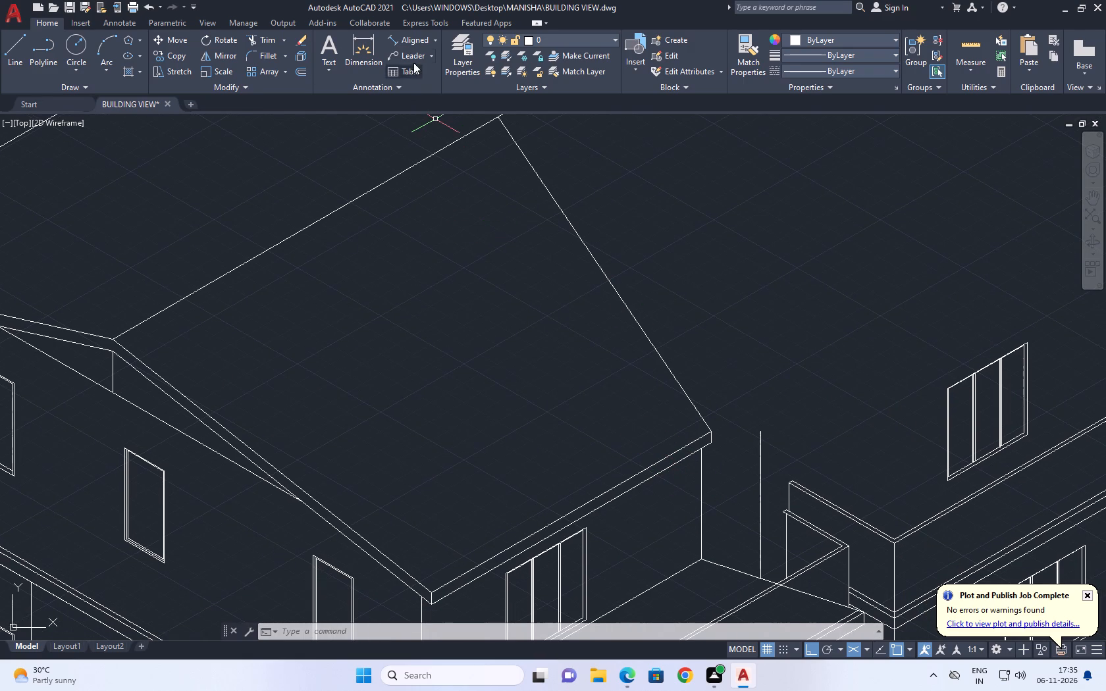
{"action": "left_click", "coordinate": [413, 38]}
{"action": "scroll", "coordinate": [433, 571], "scroll_direction": "up", "scroll_amount": 2}
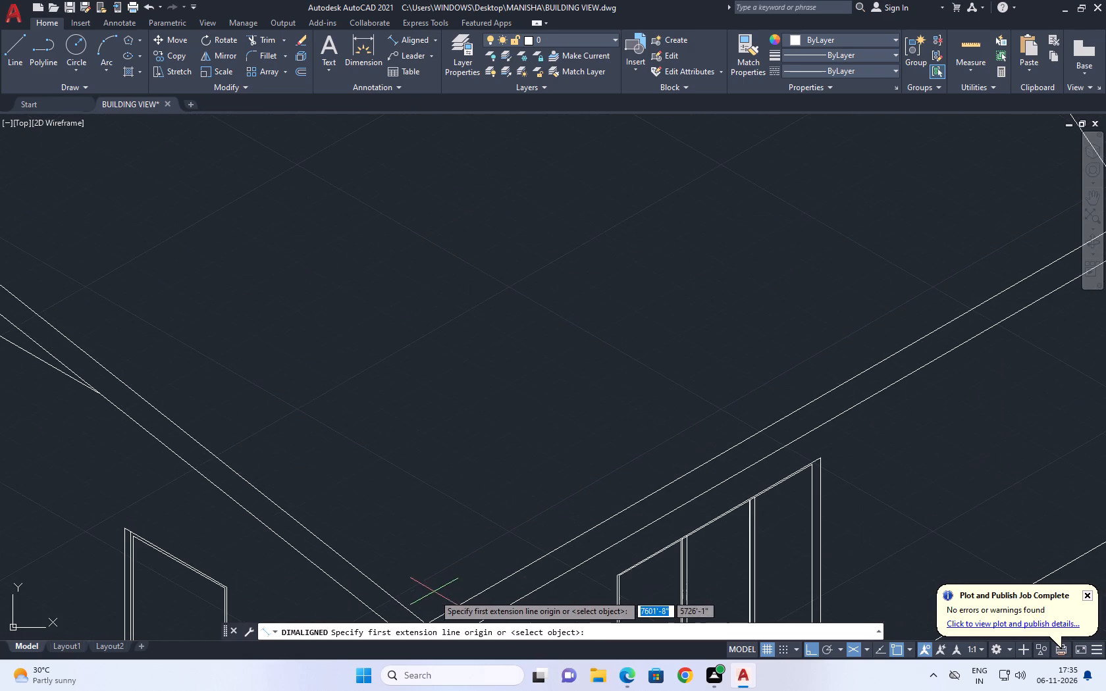
{"action": "middle_click_drag", "start_coordinate": [432, 559], "coordinate": [416, 451]}
{"action": "left_click", "coordinate": [411, 514]}
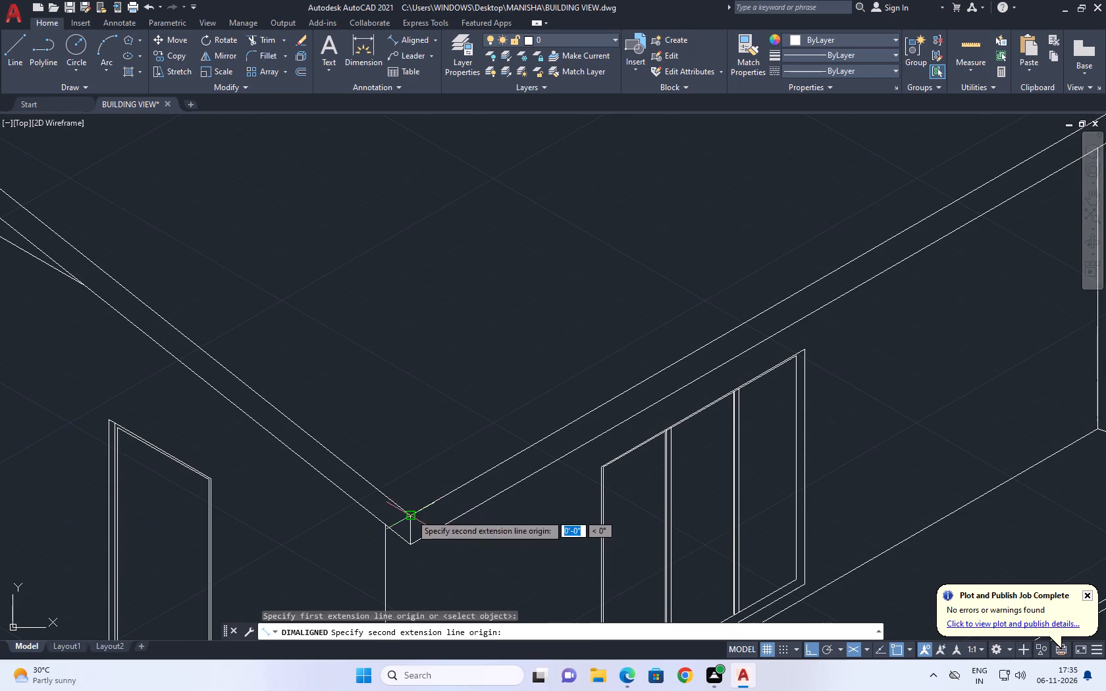
{"action": "scroll", "coordinate": [447, 462], "scroll_direction": "down", "scroll_amount": 2}
{"action": "left_click", "coordinate": [710, 319]}
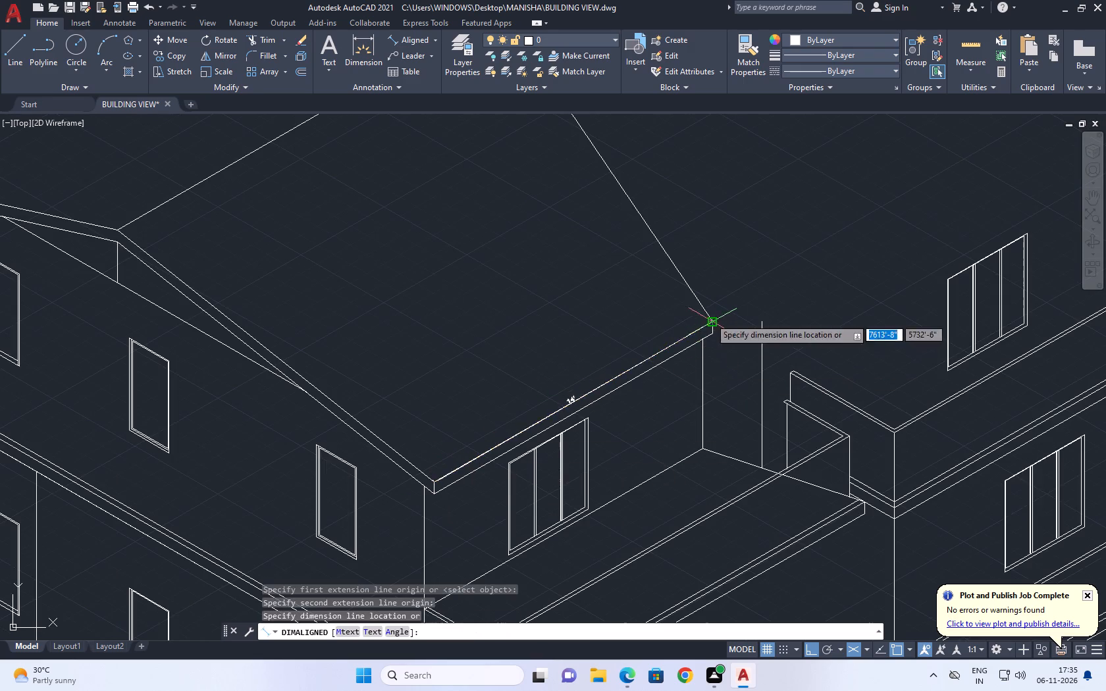
{"action": "scroll", "coordinate": [677, 327], "scroll_direction": "up", "scroll_amount": 2}
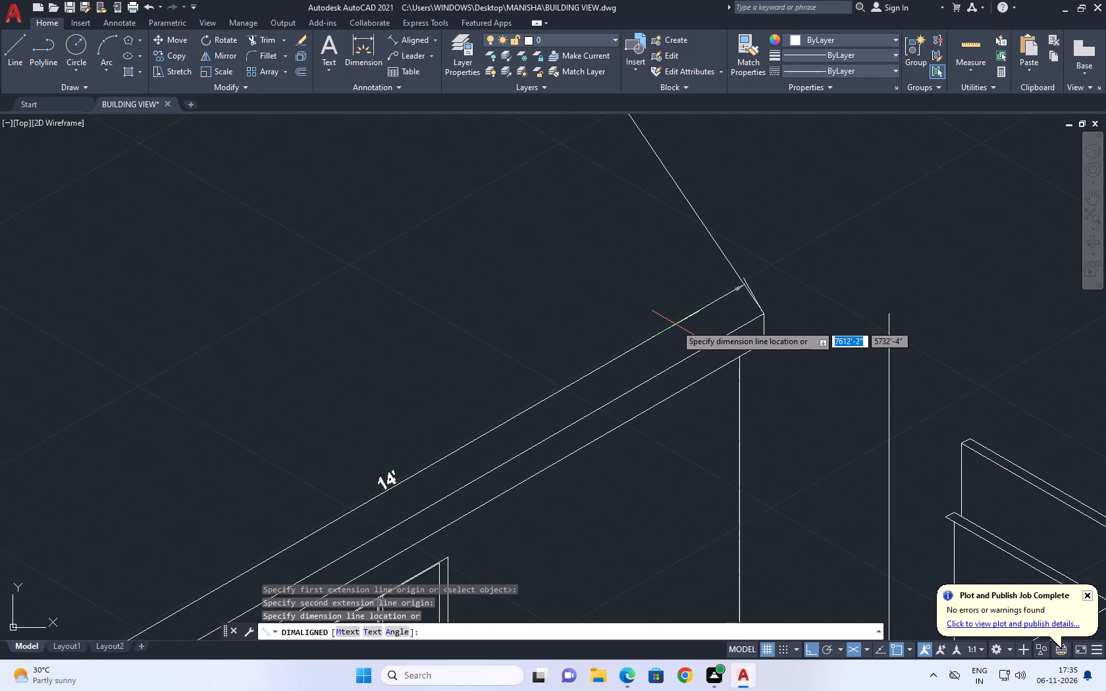
{"action": "left_click", "coordinate": [675, 324]}
Add an aligned dimension along the far eave line, from its front corner to its rear end.
{"action": "scroll", "coordinate": [697, 323], "scroll_direction": "down", "scroll_amount": 4}
{"action": "middle_click_drag", "start_coordinate": [625, 294], "coordinate": [651, 366]}
{"action": "scroll", "coordinate": [650, 359], "scroll_direction": "down", "scroll_amount": 1}
{"action": "scroll", "coordinate": [604, 287], "scroll_direction": "up", "scroll_amount": 1}
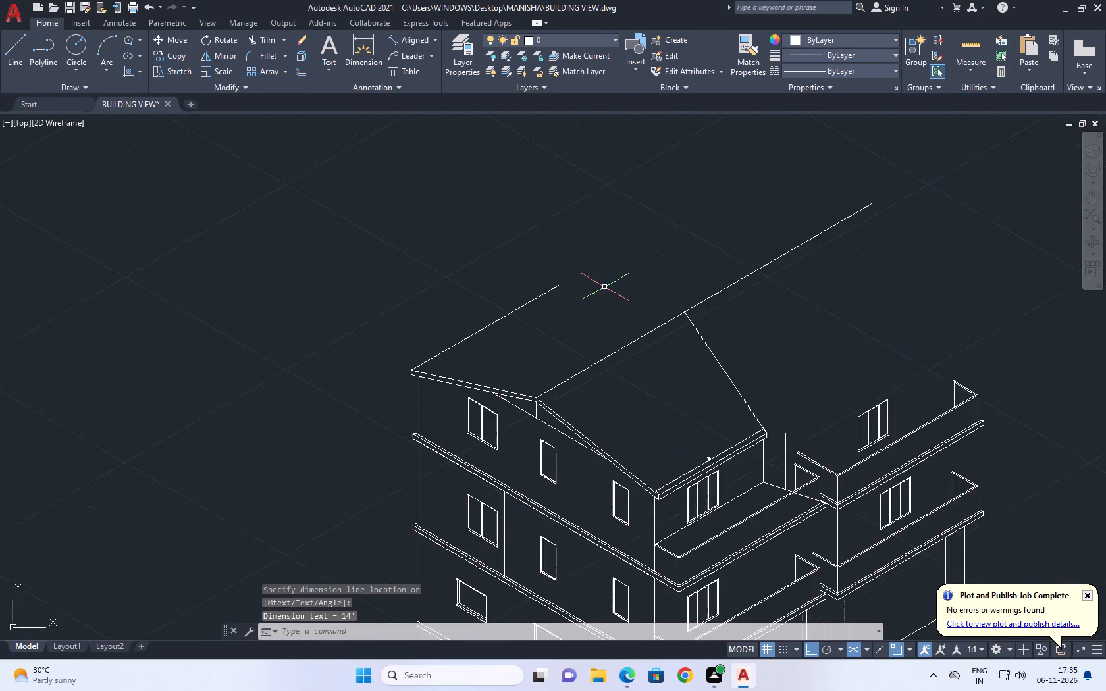
{"action": "scroll", "coordinate": [604, 287], "scroll_direction": "up", "scroll_amount": 1}
{"action": "right_click", "coordinate": [604, 287]}
{"action": "left_click", "coordinate": [660, 297]}
{"action": "scroll", "coordinate": [287, 409], "scroll_direction": "up", "scroll_amount": 2}
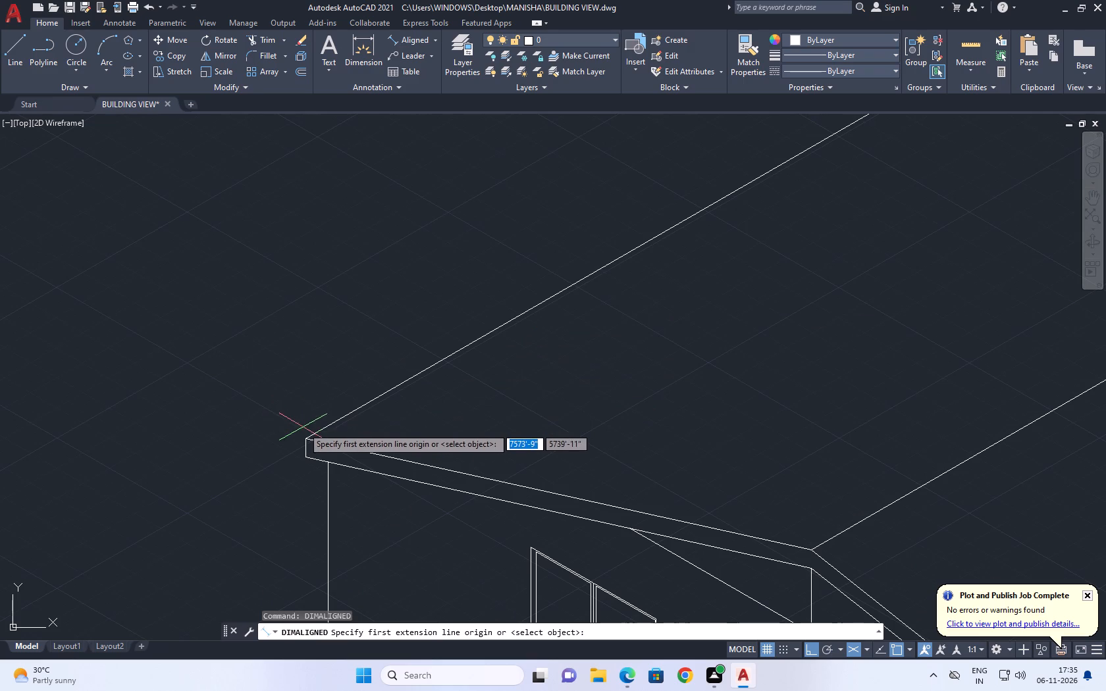
{"action": "left_click", "coordinate": [303, 438]}
{"action": "middle_click_drag", "start_coordinate": [660, 284], "coordinate": [603, 434]}
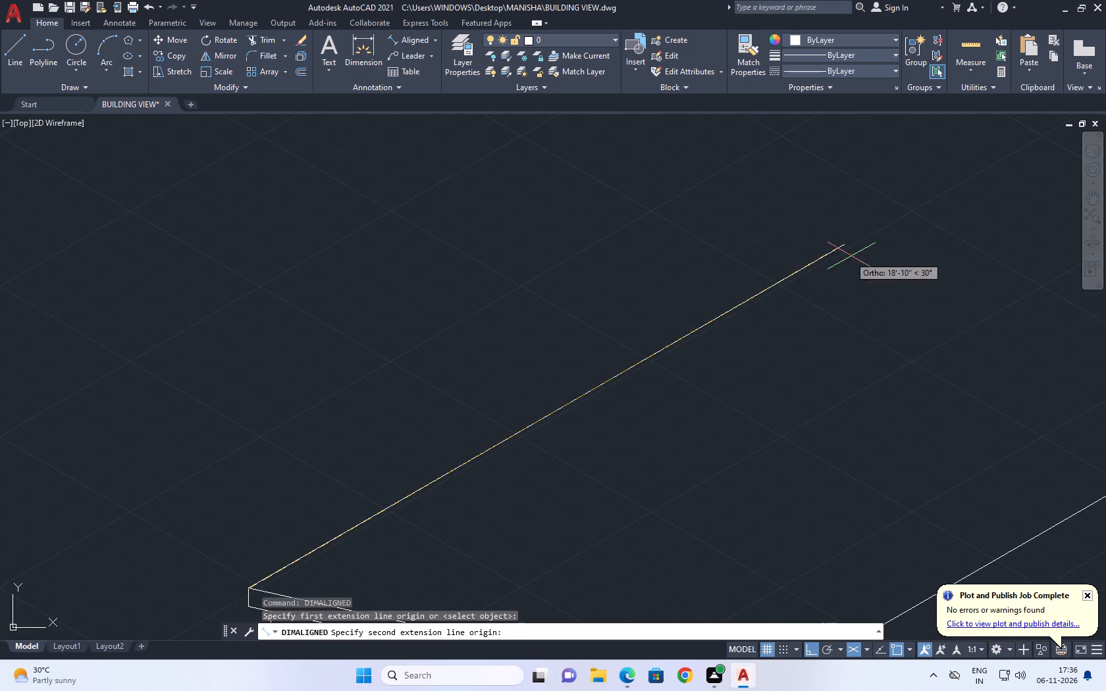
{"action": "left_click", "coordinate": [838, 243]}
{"action": "left_click", "coordinate": [799, 245]}
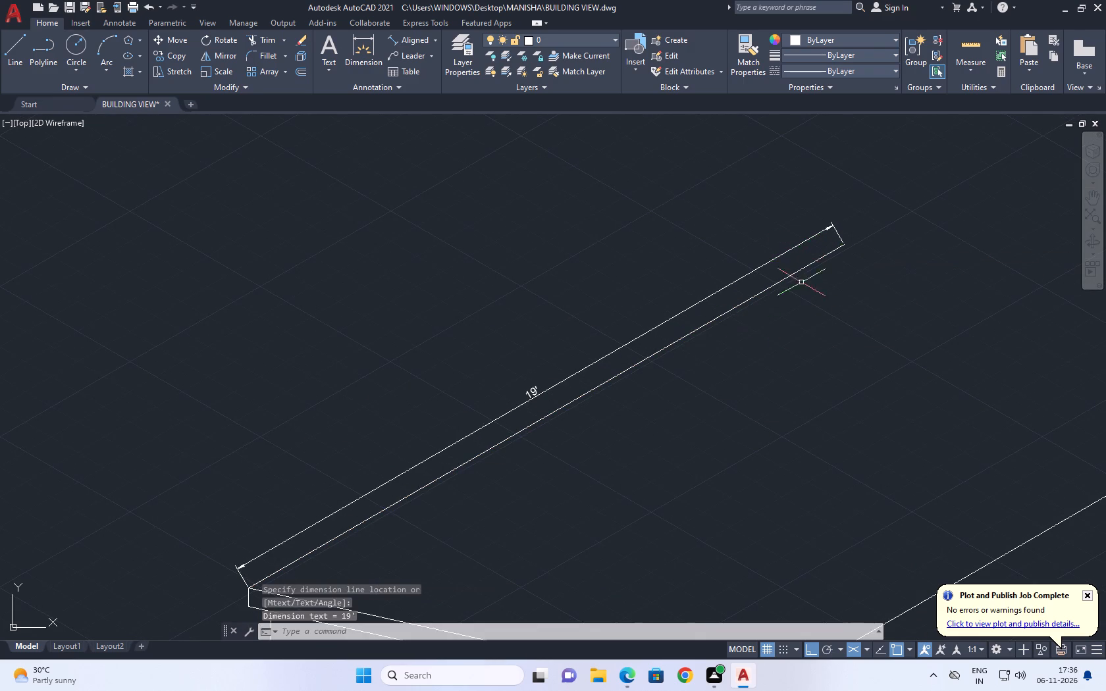
Shorten the far eave line by 5' at its rear end.
{"action": "scroll", "coordinate": [811, 266], "scroll_direction": "up", "scroll_amount": 1}
{"action": "left_click", "coordinate": [813, 261]}
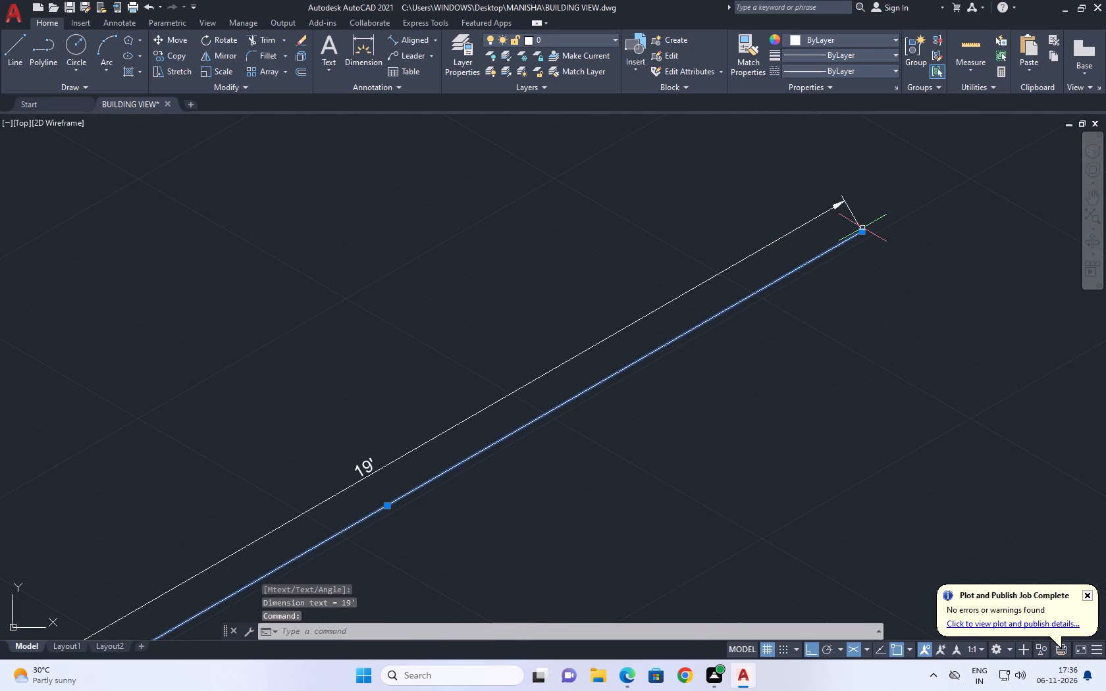
{"action": "left_click", "coordinate": [862, 231]}
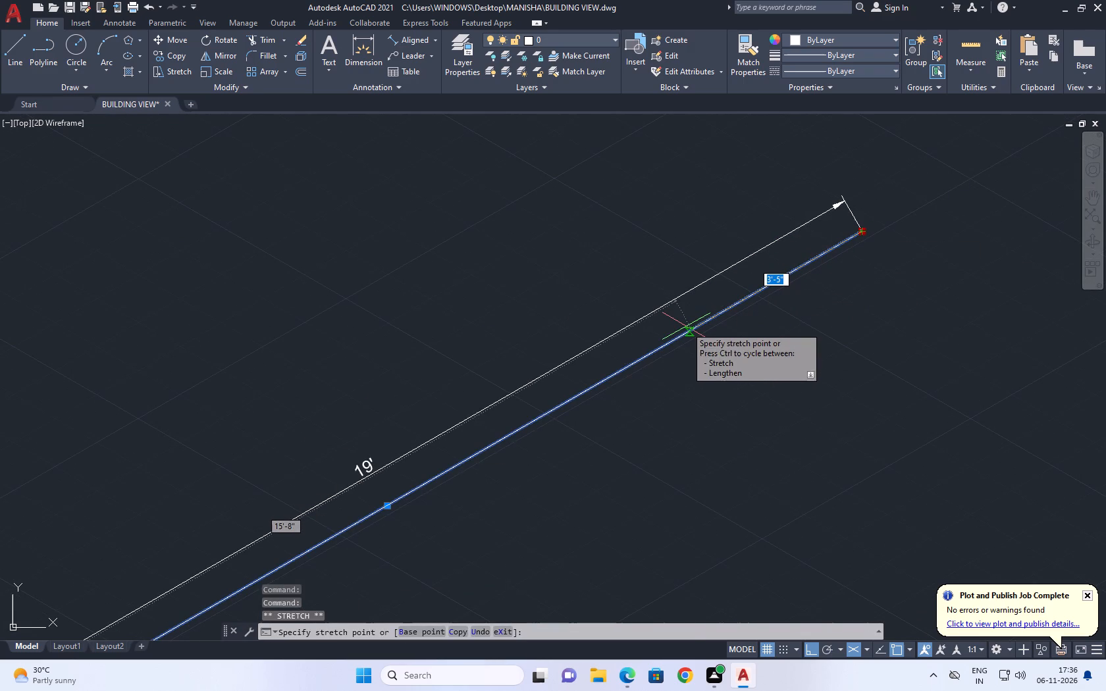
{"action": "type", "text": "5'"}
{"action": "key", "text": "Return"}
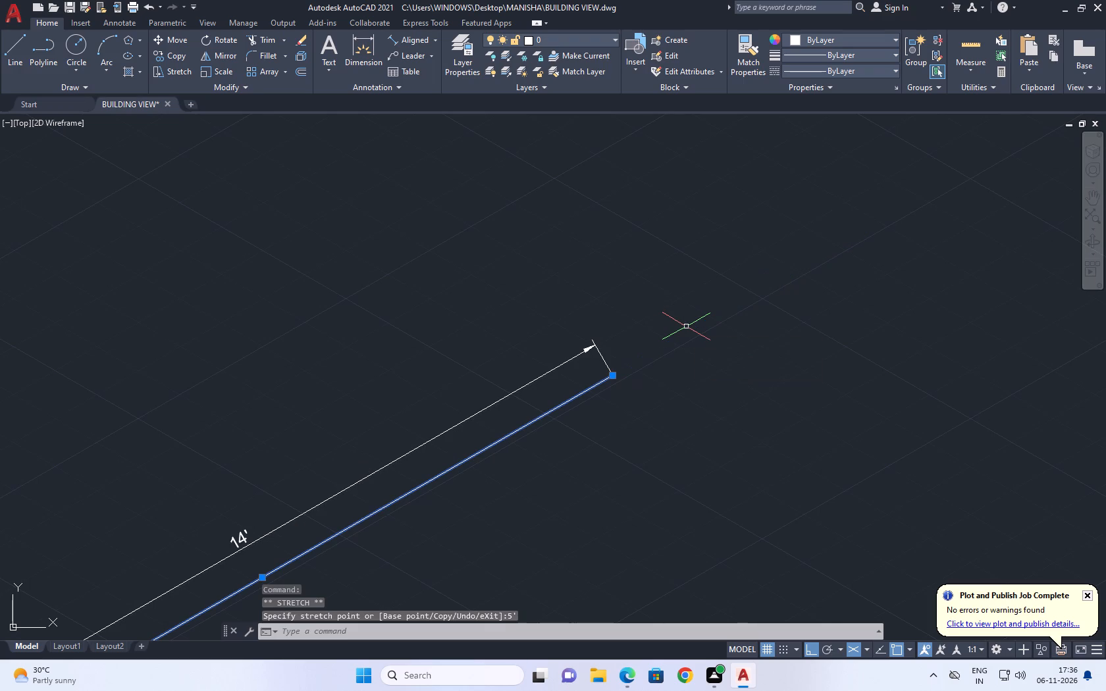
{"action": "key", "text": "Escape"}
Draw the far rear roof edge from the shortened far eave line's rear end to where the near rear roof line meets the ridge.
{"action": "scroll", "coordinate": [679, 322], "scroll_direction": "down", "scroll_amount": 3}
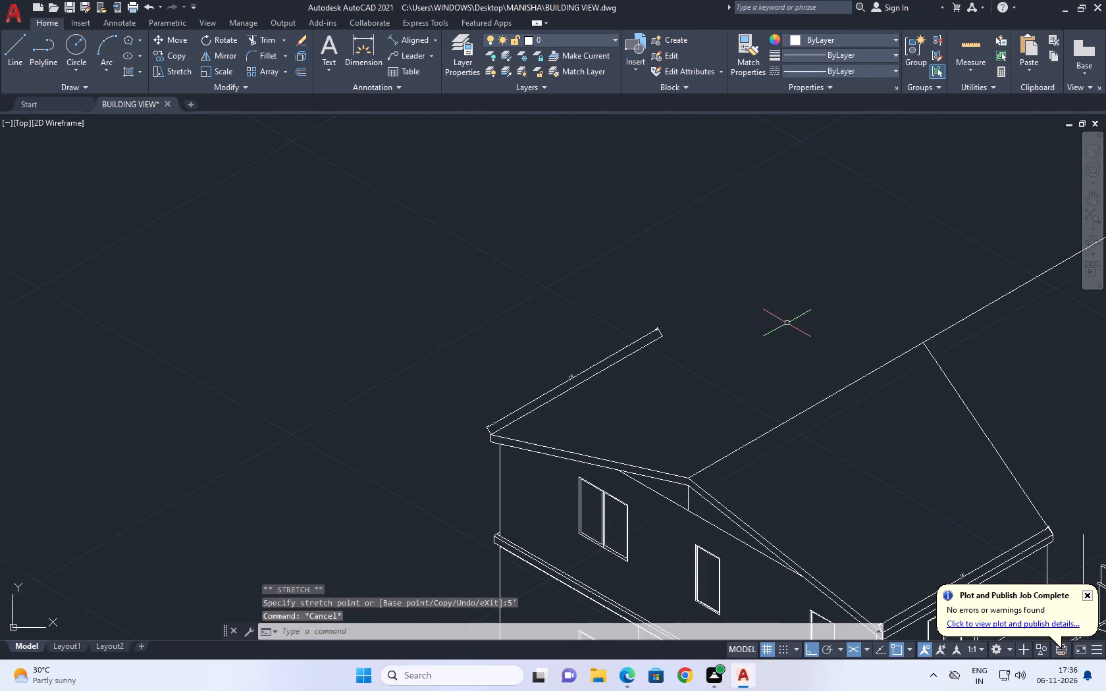
{"action": "middle_click_drag", "start_coordinate": [858, 323], "coordinate": [725, 305]}
{"action": "type", "text": "L"}
{"action": "key", "text": "space"}
{"action": "scroll", "coordinate": [531, 320], "scroll_direction": "up", "scroll_amount": 2}
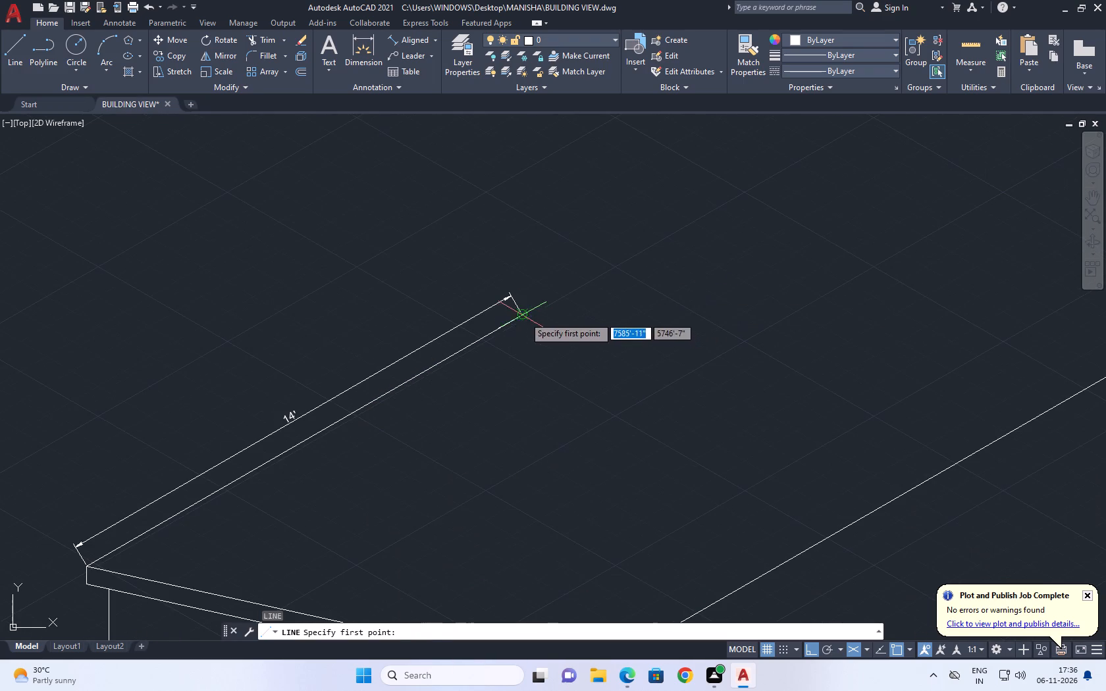
{"action": "left_click", "coordinate": [524, 314]}
{"action": "scroll", "coordinate": [702, 340], "scroll_direction": "down", "scroll_amount": 1}
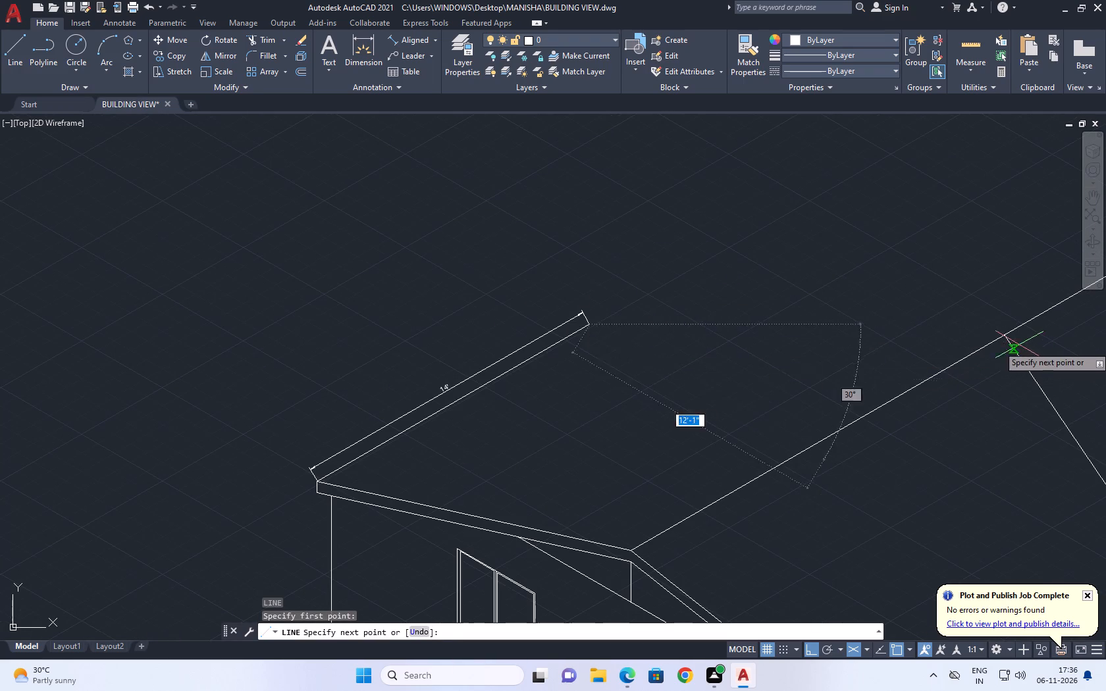
{"action": "left_click", "coordinate": [1005, 336]}
{"action": "key", "text": "space"}
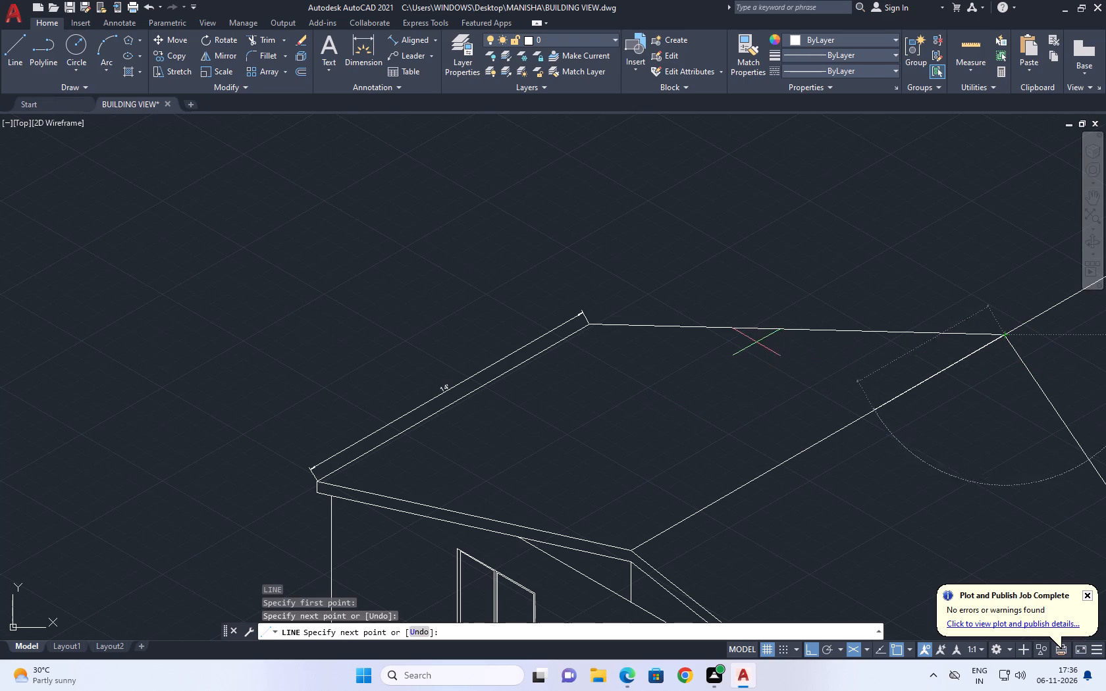
Erase the aligned dimension along the near eave line.
{"action": "scroll", "coordinate": [747, 342], "scroll_direction": "down", "scroll_amount": 1}
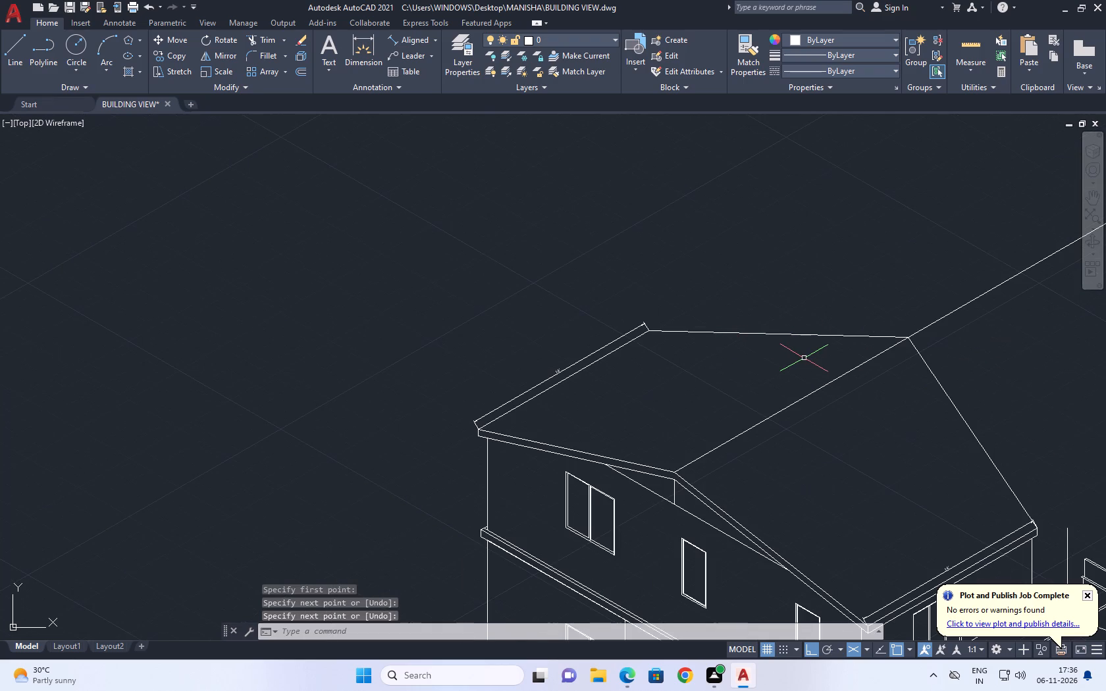
{"action": "middle_click_drag", "start_coordinate": [904, 324], "coordinate": [681, 281]}
{"action": "scroll", "coordinate": [762, 479], "scroll_direction": "up", "scroll_amount": 3}
{"action": "left_click", "coordinate": [865, 538]}
{"action": "left_click", "coordinate": [834, 509]}
{"action": "right_click", "coordinate": [589, 386]}
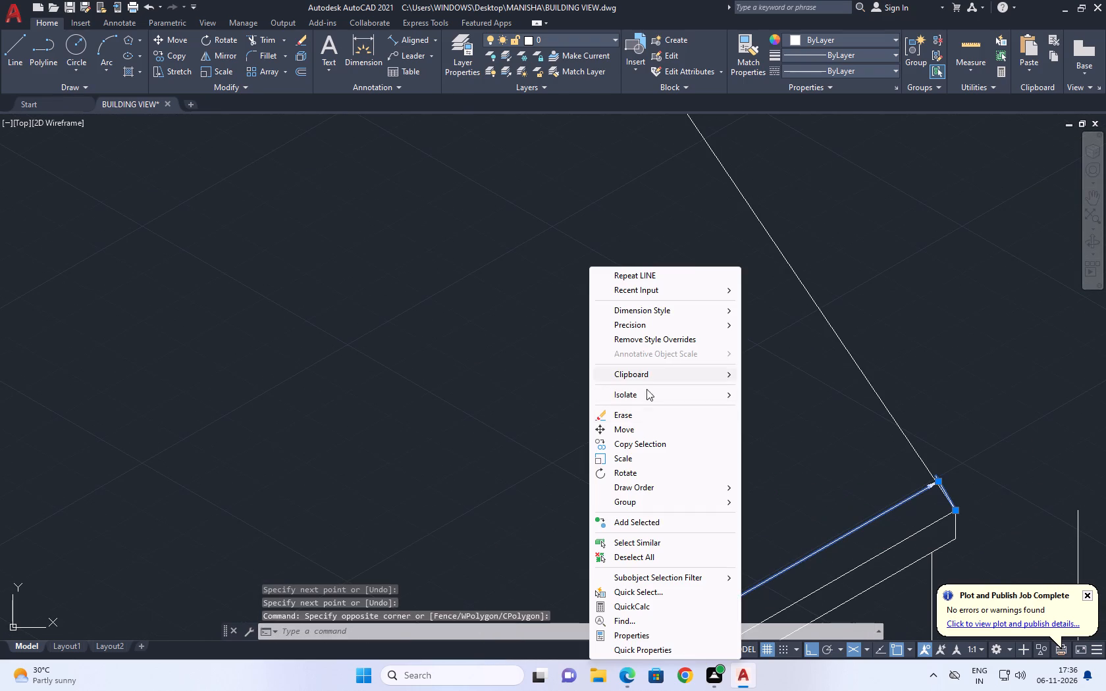
{"action": "left_click", "coordinate": [635, 418]}
Draw a cross line about 30' long over the roof, from the far eave line's midpoint to just past the near eave line.
{"action": "scroll", "coordinate": [681, 403], "scroll_direction": "down", "scroll_amount": 3}
{"action": "middle_click_drag", "start_coordinate": [662, 384], "coordinate": [700, 442]}
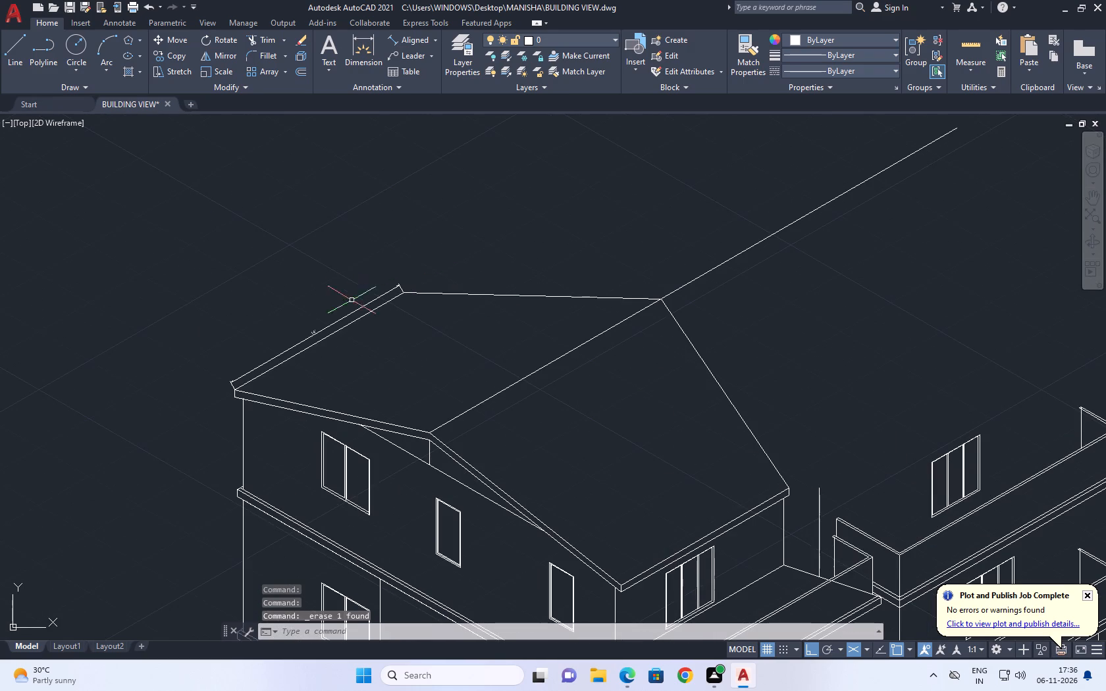
{"action": "middle_click_drag", "start_coordinate": [354, 363], "coordinate": [473, 305]}
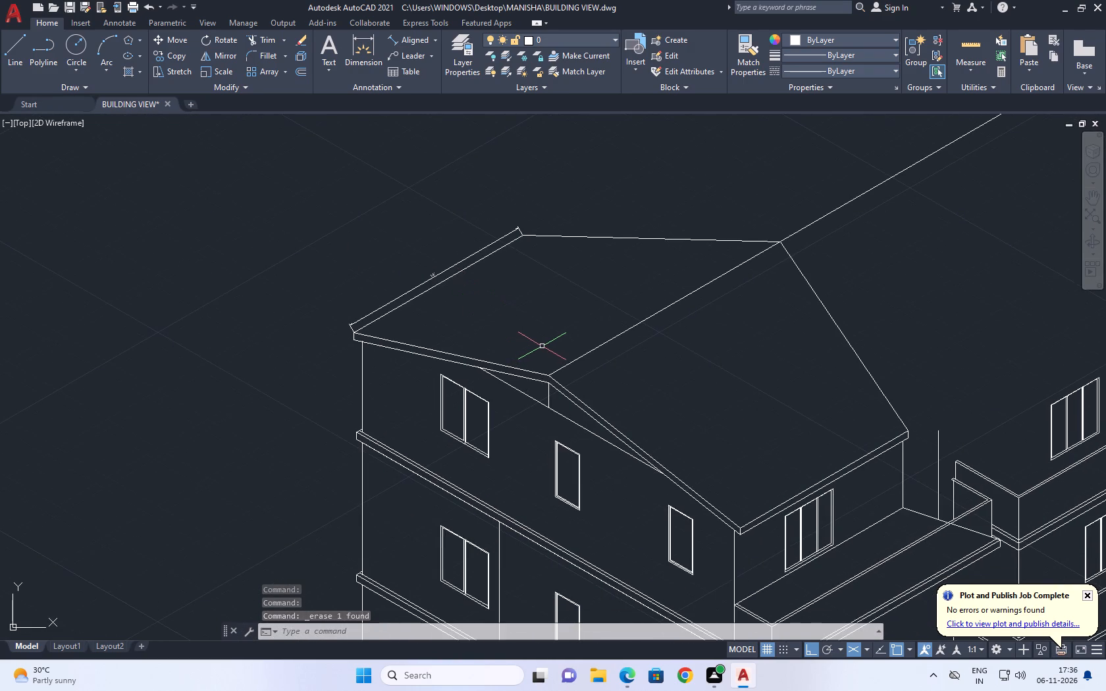
{"action": "scroll", "coordinate": [542, 346], "scroll_direction": "up", "scroll_amount": 1}
{"action": "scroll", "coordinate": [548, 344], "scroll_direction": "down", "scroll_amount": 1}
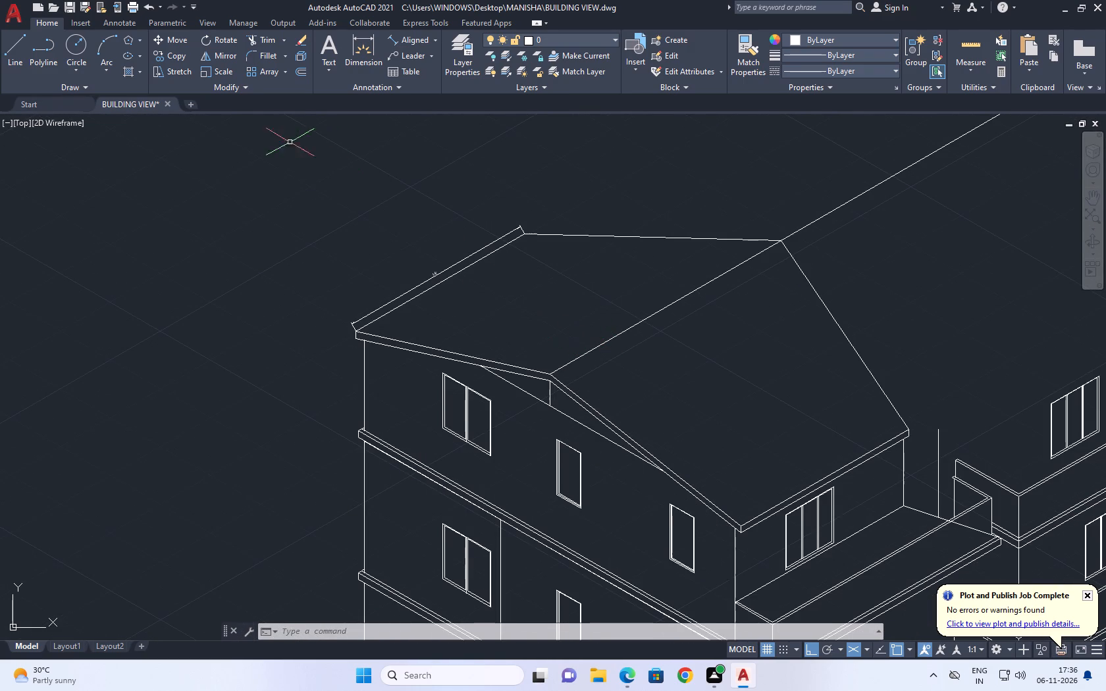
{"action": "left_click", "coordinate": [20, 45]}
{"action": "scroll", "coordinate": [525, 231], "scroll_direction": "up", "scroll_amount": 1}
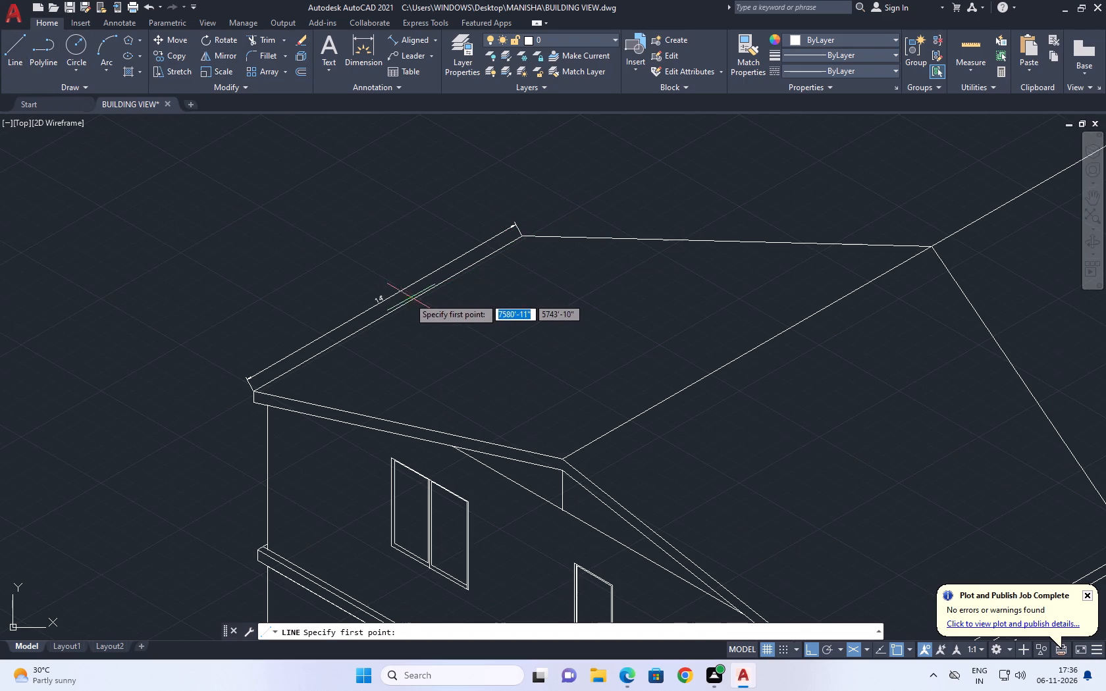
{"action": "left_click", "coordinate": [386, 316]}
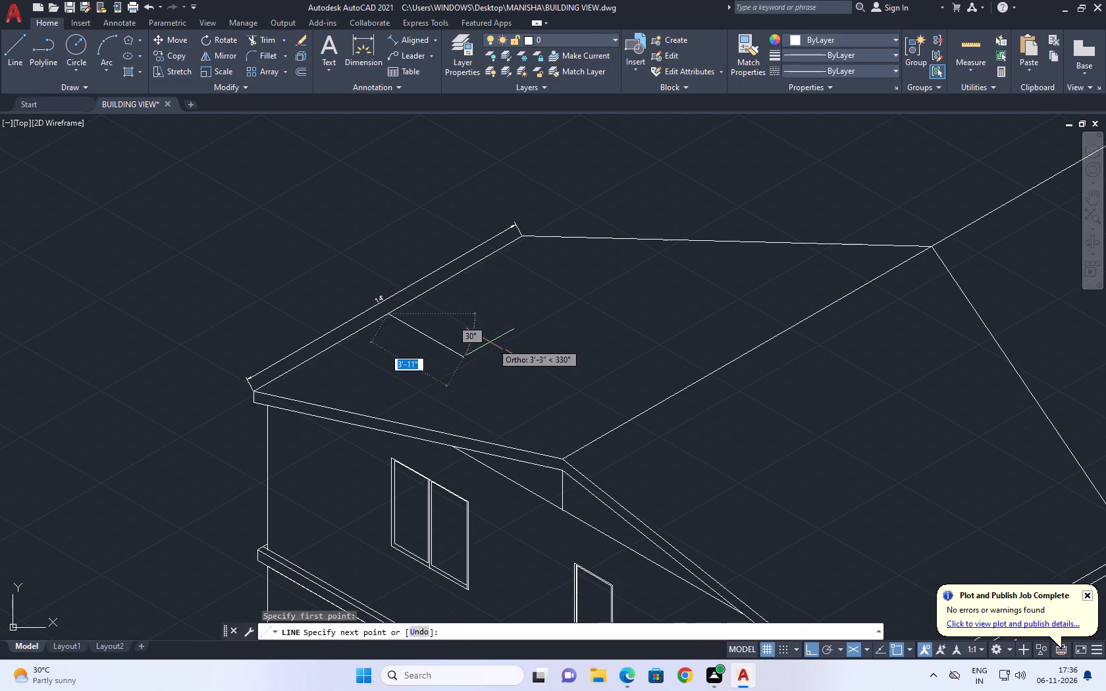
{"action": "scroll", "coordinate": [517, 372], "scroll_direction": "down", "scroll_amount": 3}
{"action": "scroll", "coordinate": [637, 466], "scroll_direction": "up", "scroll_amount": 3}
{"action": "scroll", "coordinate": [633, 390], "scroll_direction": "up", "scroll_amount": 2}
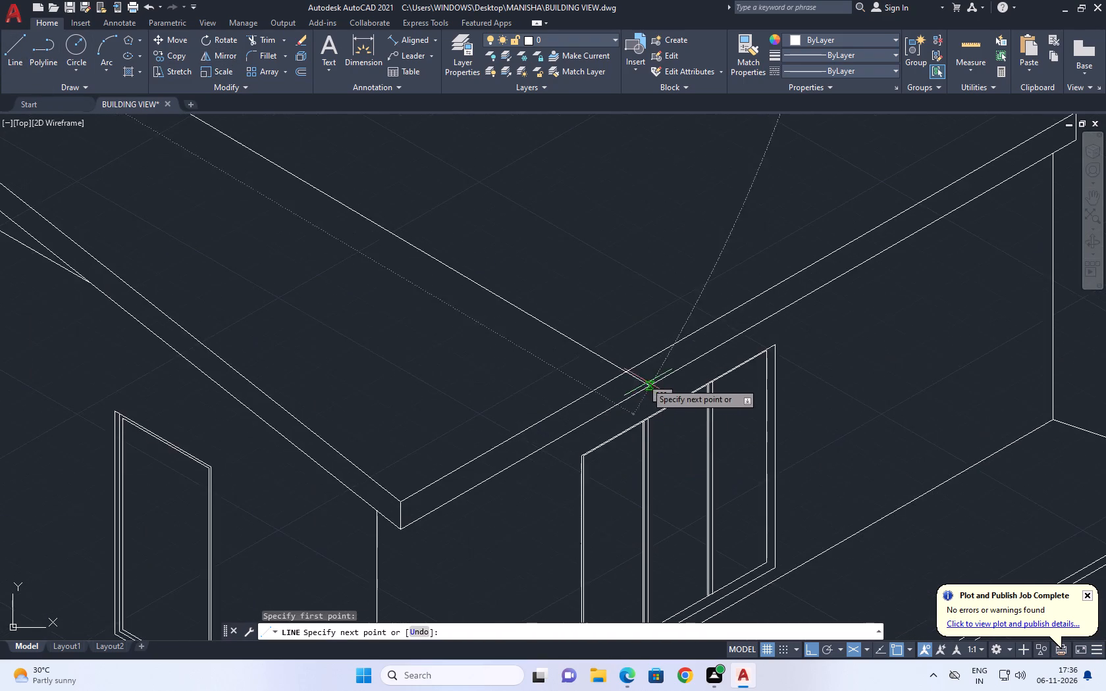
{"action": "scroll", "coordinate": [656, 378], "scroll_direction": "up", "scroll_amount": 3}
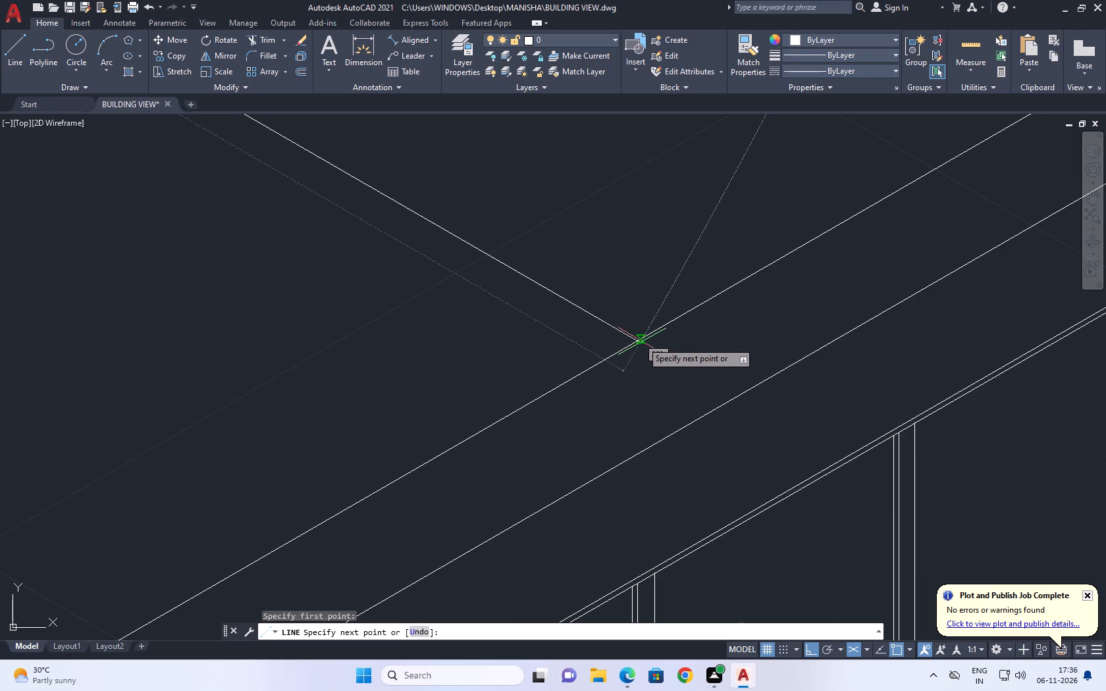
{"action": "scroll", "coordinate": [642, 348], "scroll_direction": "up", "scroll_amount": 2}
{"action": "left_click", "coordinate": [709, 378]}
{"action": "scroll", "coordinate": [571, 343], "scroll_direction": "down", "scroll_amount": 3}
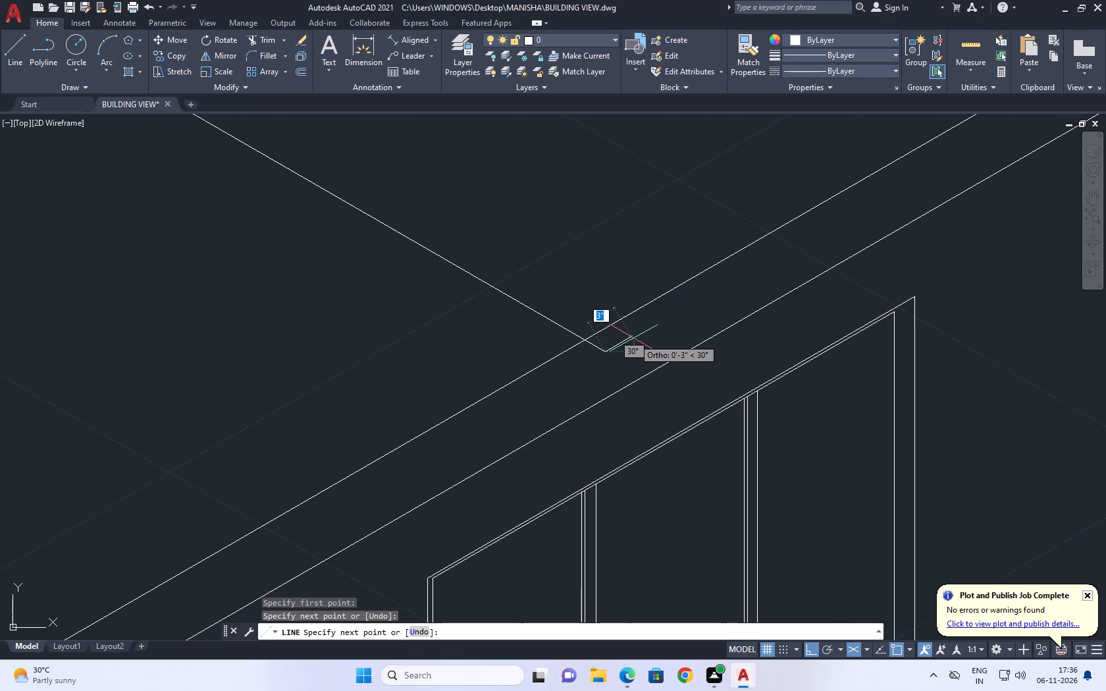
{"action": "key", "text": "Escape"}
Trim the short piece of the cross line that overshoots the near eave line.
{"action": "type", "text": "TR"}
{"action": "key", "text": "space"}
{"action": "left_click", "coordinate": [611, 341]}
{"action": "left_click", "coordinate": [552, 380]}
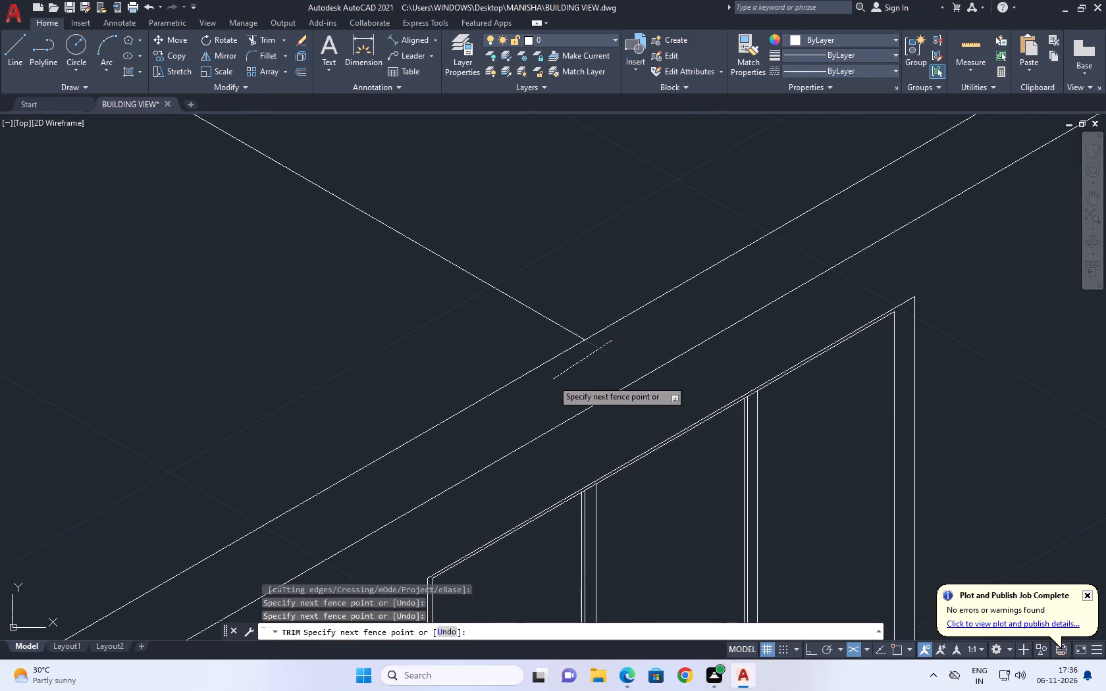
{"action": "scroll", "coordinate": [606, 351], "scroll_direction": "down", "scroll_amount": 4}
{"action": "key", "text": "Escape"}
Add an aligned dimension along the cross line, from the near eave line to the far eave line's midpoint.
{"action": "scroll", "coordinate": [607, 340], "scroll_direction": "down", "scroll_amount": 3}
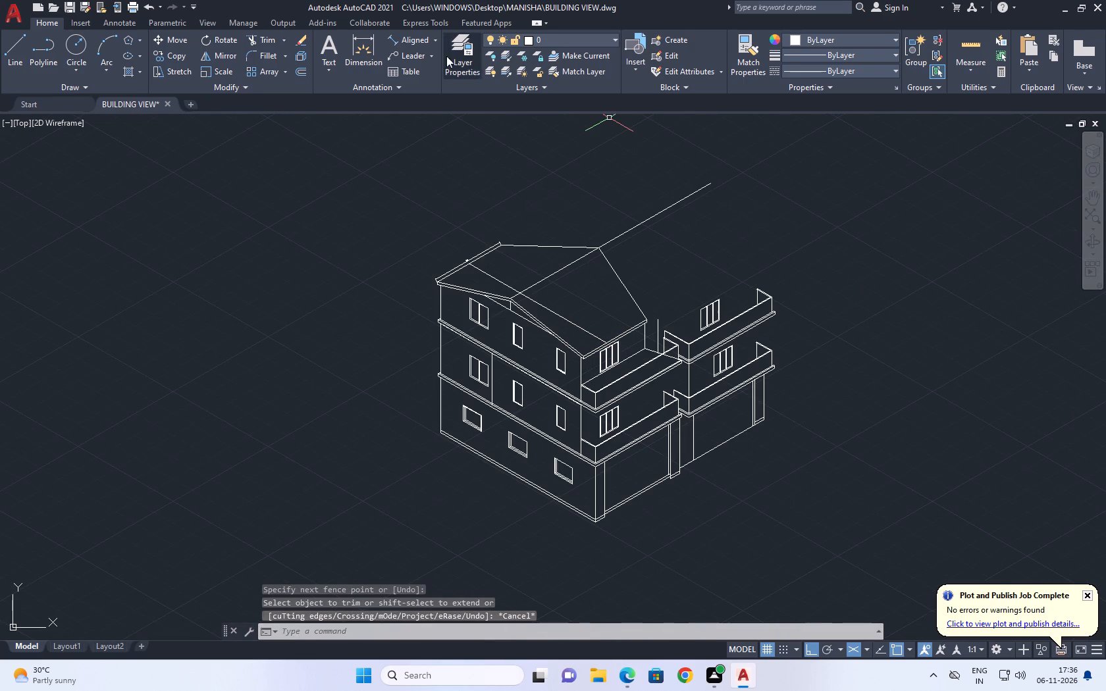
{"action": "left_click", "coordinate": [417, 38]}
{"action": "scroll", "coordinate": [607, 363], "scroll_direction": "up", "scroll_amount": 5}
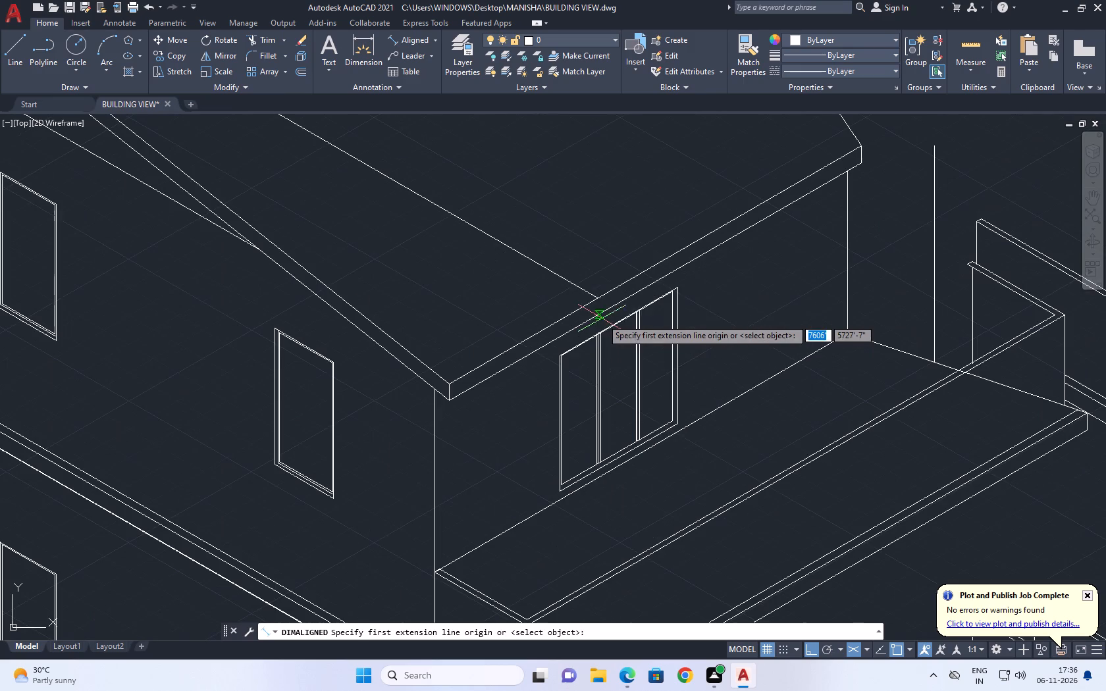
{"action": "left_click", "coordinate": [595, 299]}
{"action": "scroll", "coordinate": [566, 299], "scroll_direction": "down", "scroll_amount": 4}
{"action": "middle_click_drag", "start_coordinate": [428, 218], "coordinate": [501, 297]}
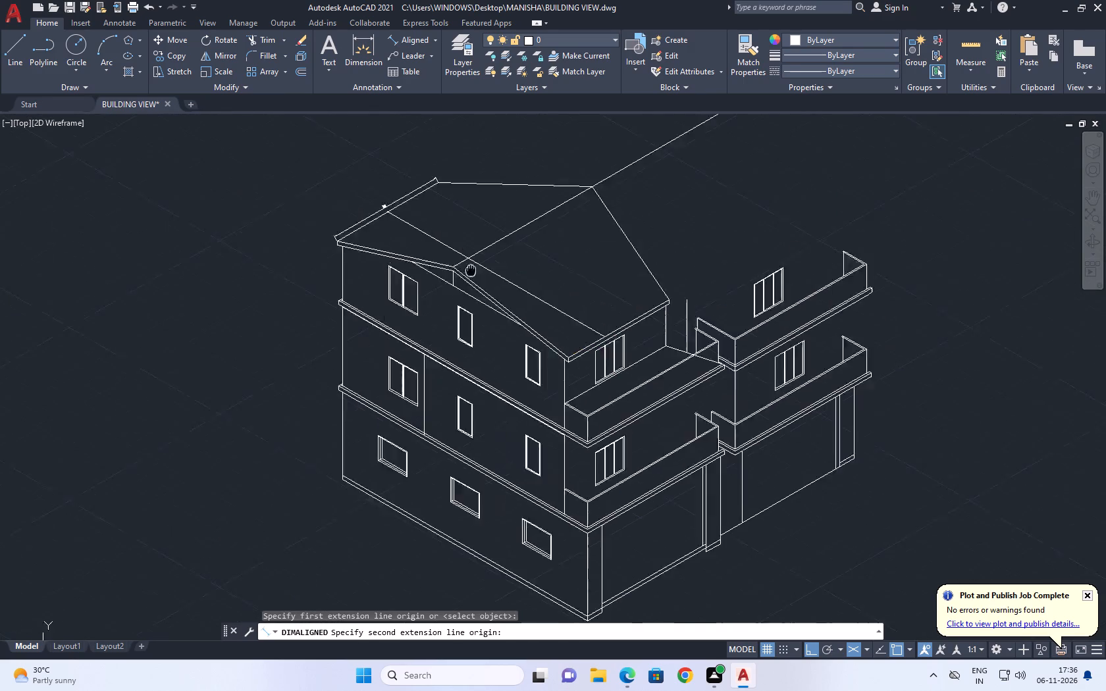
{"action": "middle_click_drag", "start_coordinate": [501, 297], "coordinate": [533, 320]}
{"action": "scroll", "coordinate": [504, 307], "scroll_direction": "up", "scroll_amount": 3}
{"action": "middle_click_drag", "start_coordinate": [382, 209], "coordinate": [473, 354]}
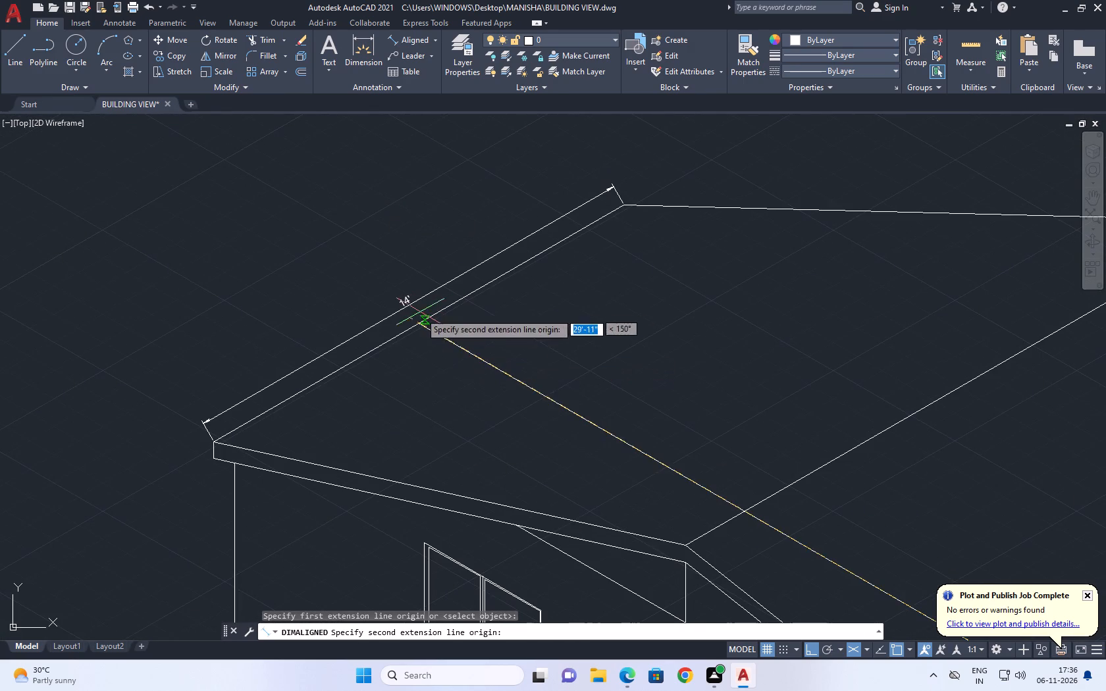
{"action": "left_click", "coordinate": [421, 324]}
{"action": "left_click", "coordinate": [434, 317]}
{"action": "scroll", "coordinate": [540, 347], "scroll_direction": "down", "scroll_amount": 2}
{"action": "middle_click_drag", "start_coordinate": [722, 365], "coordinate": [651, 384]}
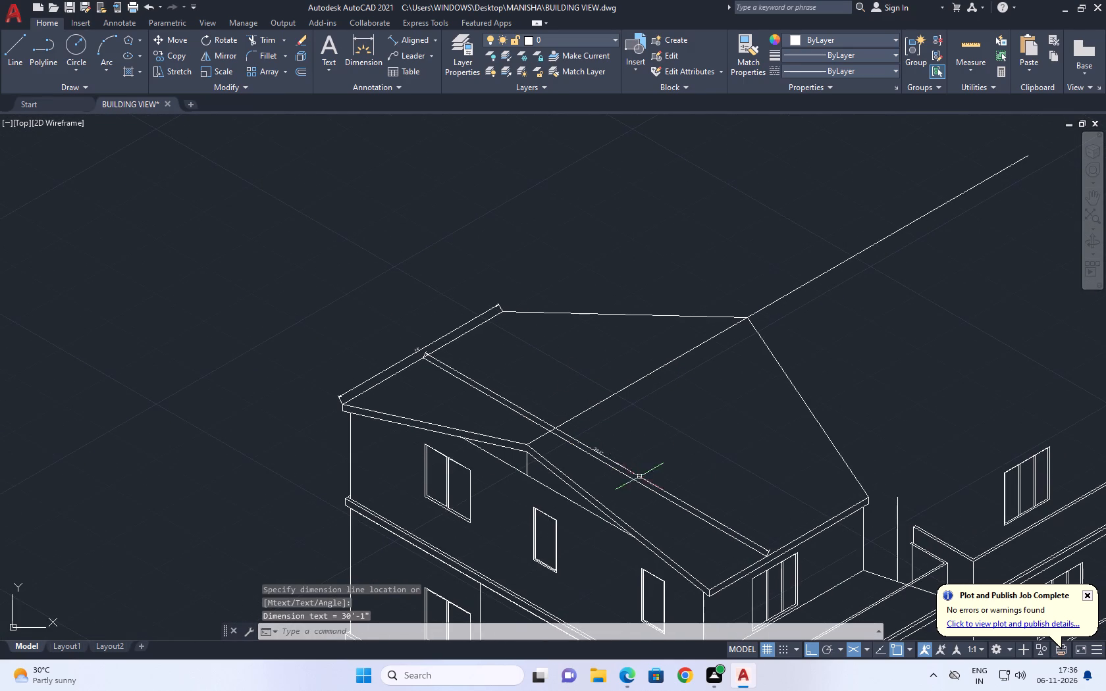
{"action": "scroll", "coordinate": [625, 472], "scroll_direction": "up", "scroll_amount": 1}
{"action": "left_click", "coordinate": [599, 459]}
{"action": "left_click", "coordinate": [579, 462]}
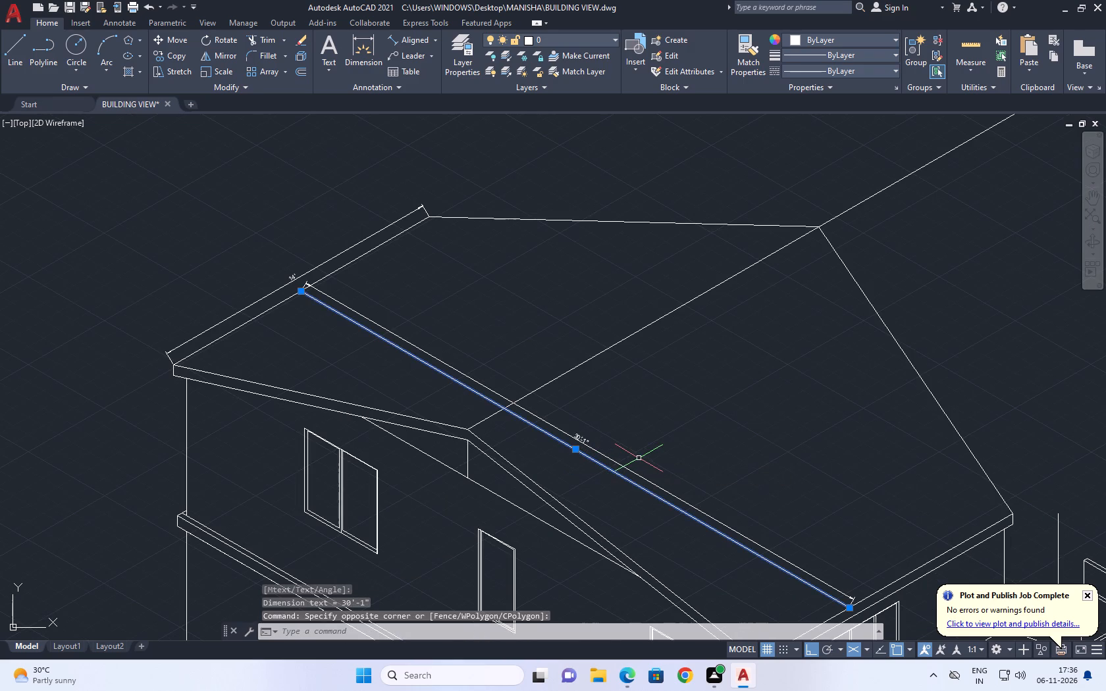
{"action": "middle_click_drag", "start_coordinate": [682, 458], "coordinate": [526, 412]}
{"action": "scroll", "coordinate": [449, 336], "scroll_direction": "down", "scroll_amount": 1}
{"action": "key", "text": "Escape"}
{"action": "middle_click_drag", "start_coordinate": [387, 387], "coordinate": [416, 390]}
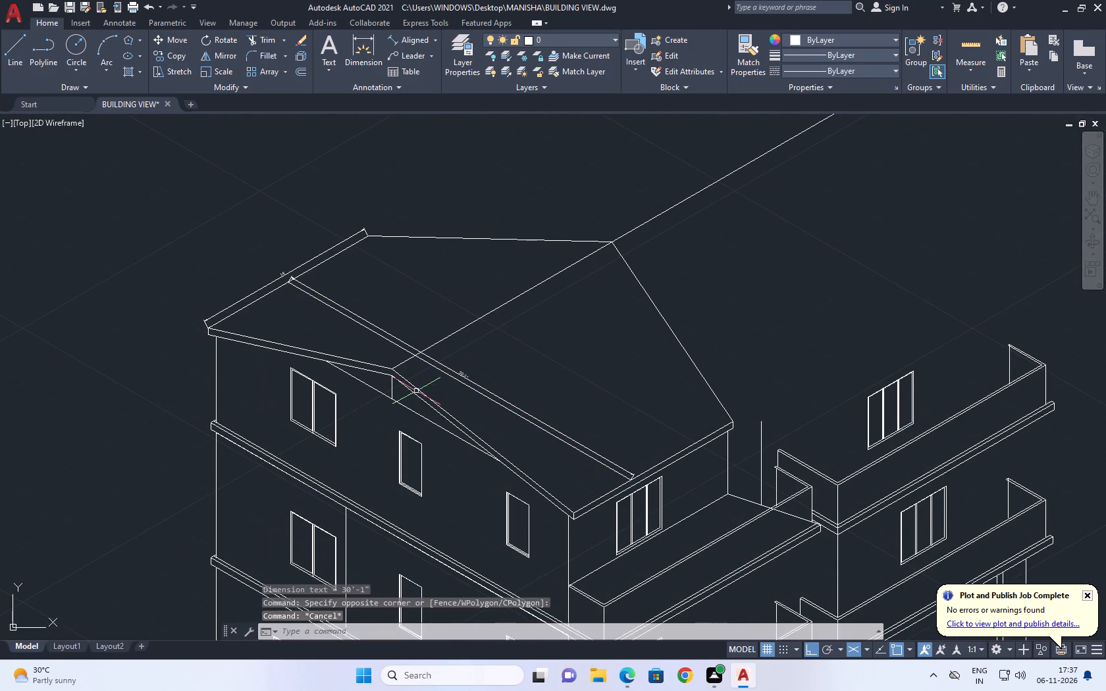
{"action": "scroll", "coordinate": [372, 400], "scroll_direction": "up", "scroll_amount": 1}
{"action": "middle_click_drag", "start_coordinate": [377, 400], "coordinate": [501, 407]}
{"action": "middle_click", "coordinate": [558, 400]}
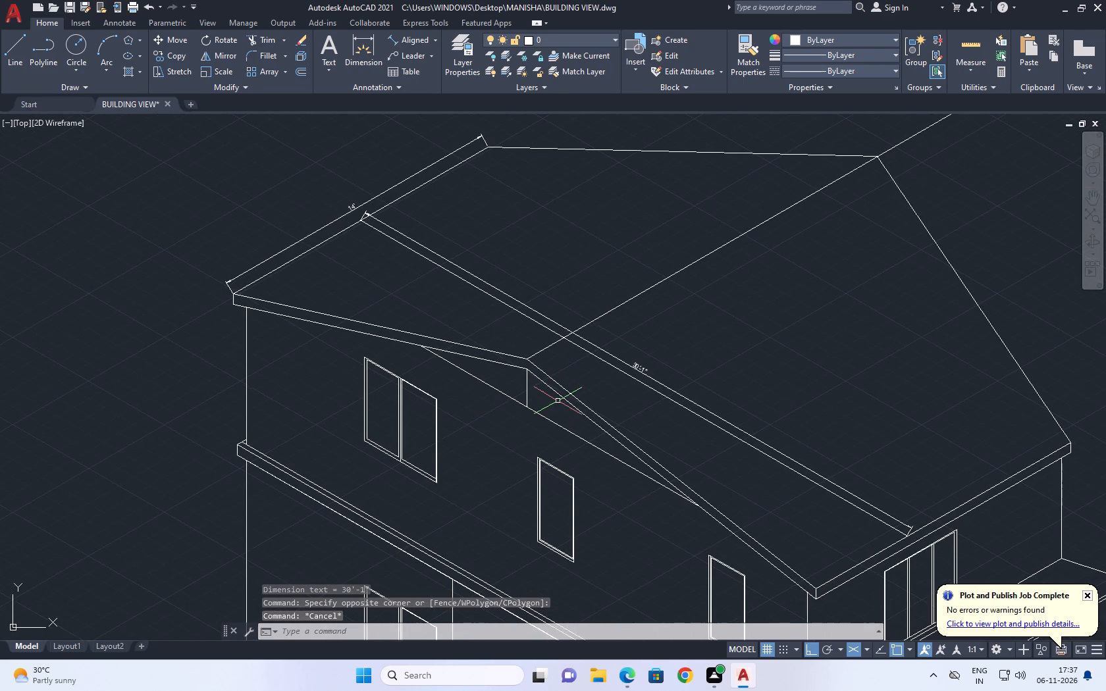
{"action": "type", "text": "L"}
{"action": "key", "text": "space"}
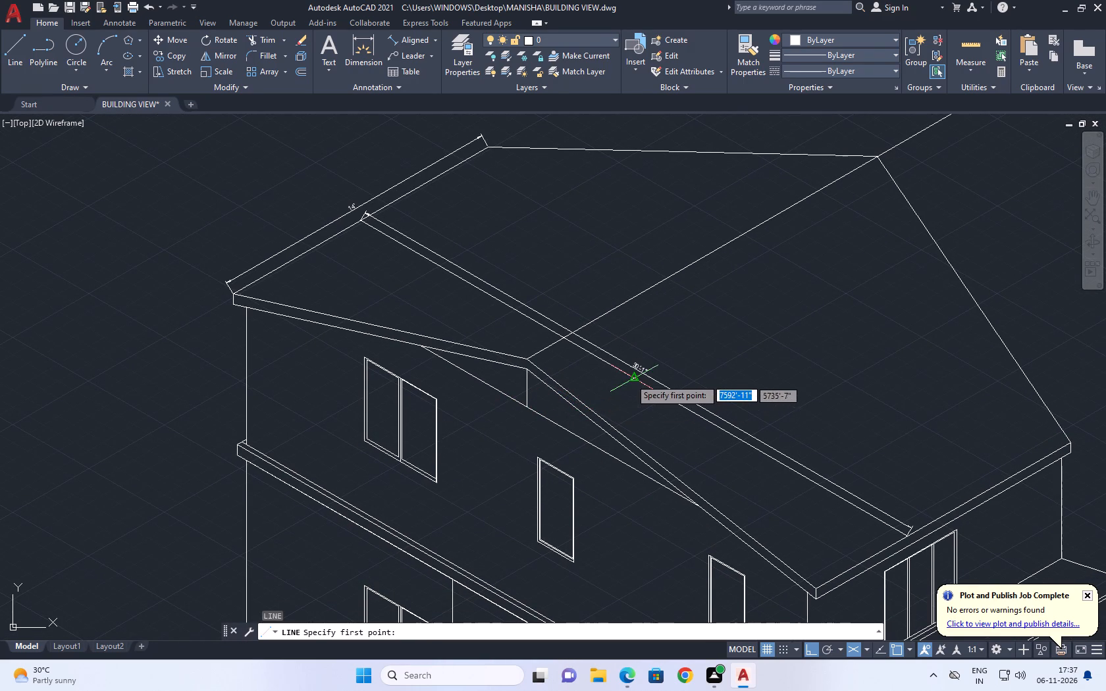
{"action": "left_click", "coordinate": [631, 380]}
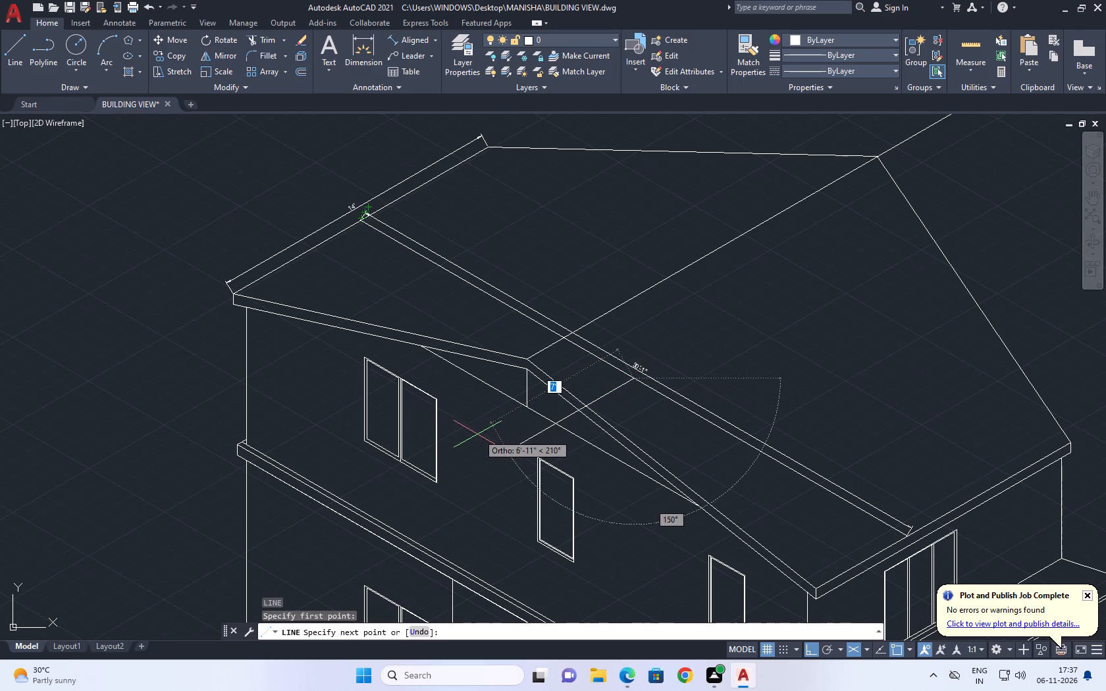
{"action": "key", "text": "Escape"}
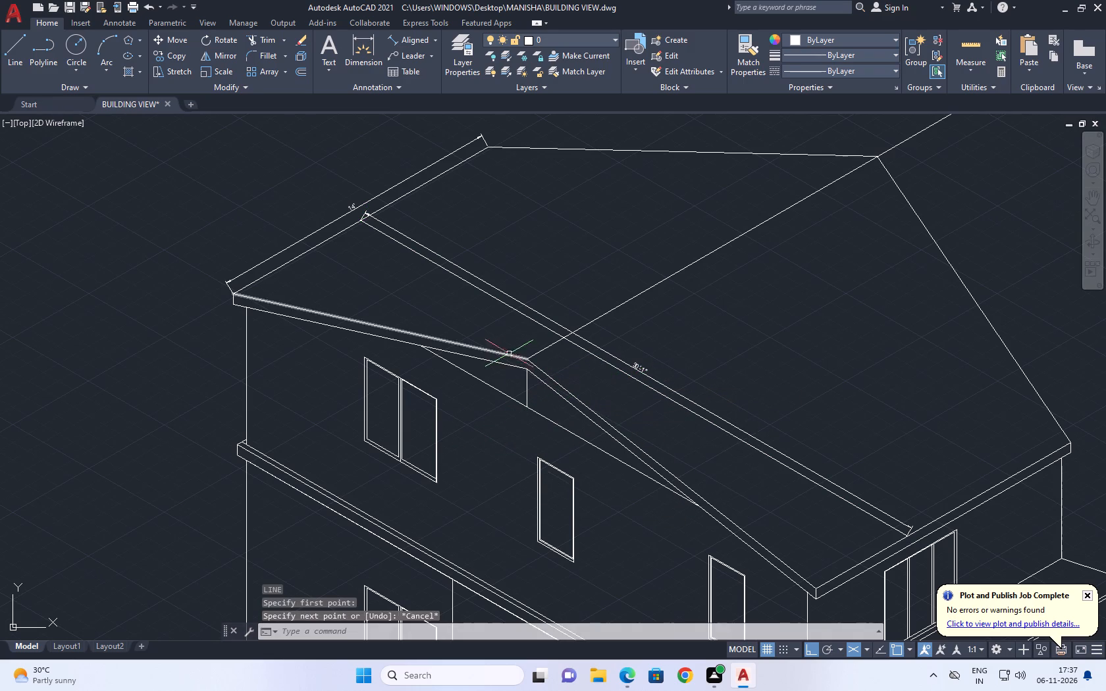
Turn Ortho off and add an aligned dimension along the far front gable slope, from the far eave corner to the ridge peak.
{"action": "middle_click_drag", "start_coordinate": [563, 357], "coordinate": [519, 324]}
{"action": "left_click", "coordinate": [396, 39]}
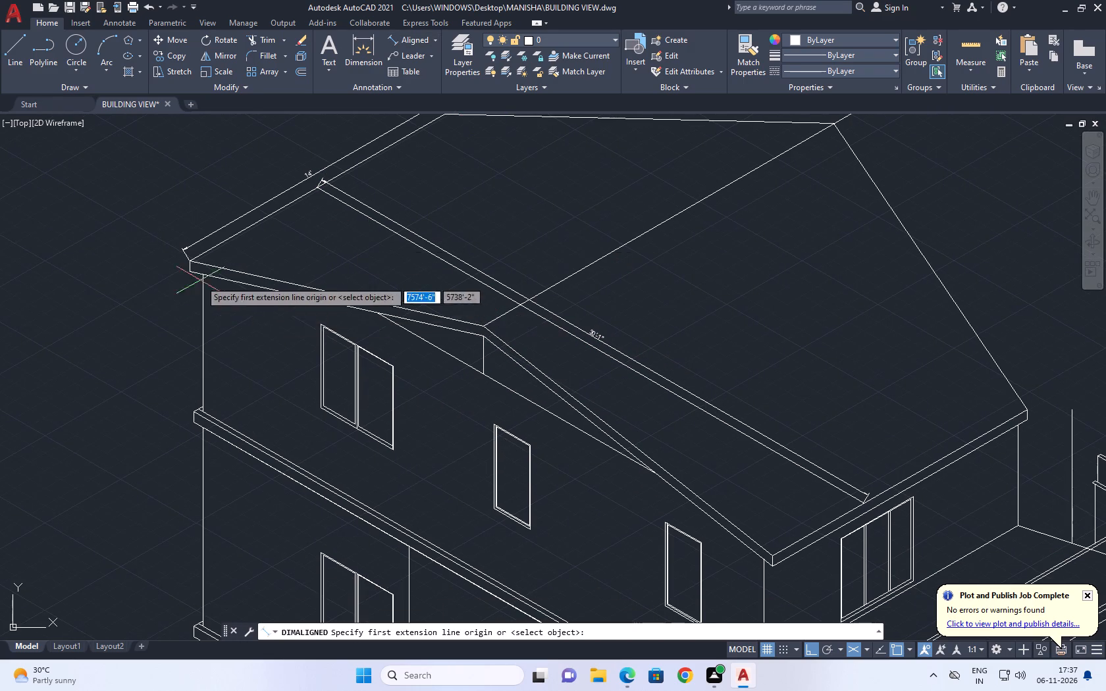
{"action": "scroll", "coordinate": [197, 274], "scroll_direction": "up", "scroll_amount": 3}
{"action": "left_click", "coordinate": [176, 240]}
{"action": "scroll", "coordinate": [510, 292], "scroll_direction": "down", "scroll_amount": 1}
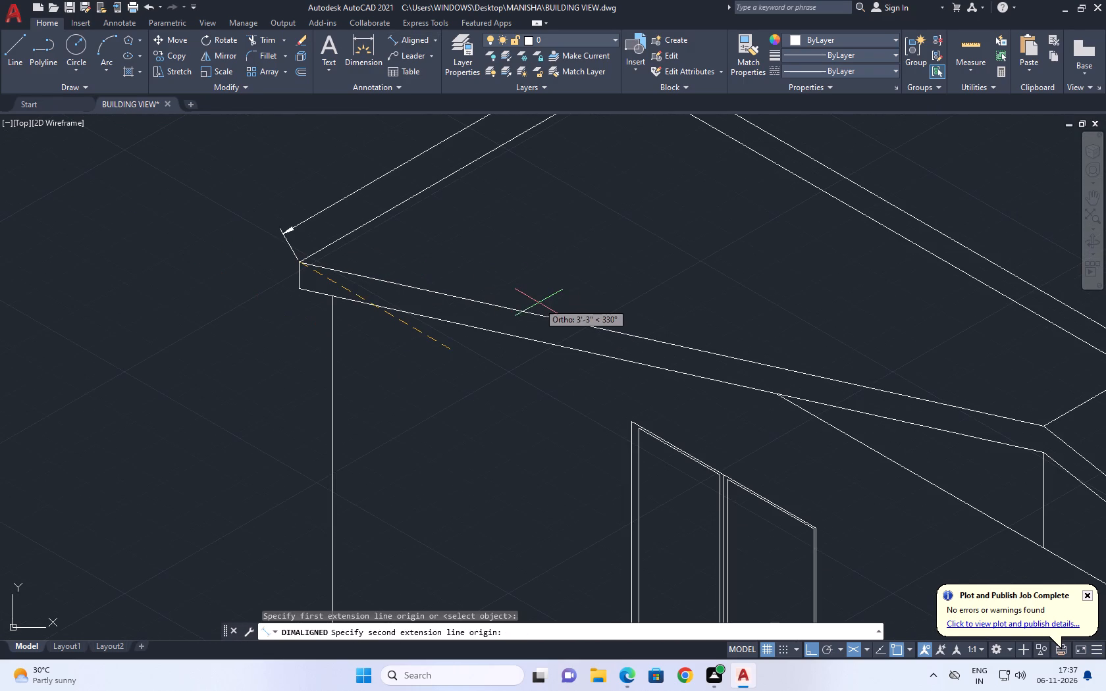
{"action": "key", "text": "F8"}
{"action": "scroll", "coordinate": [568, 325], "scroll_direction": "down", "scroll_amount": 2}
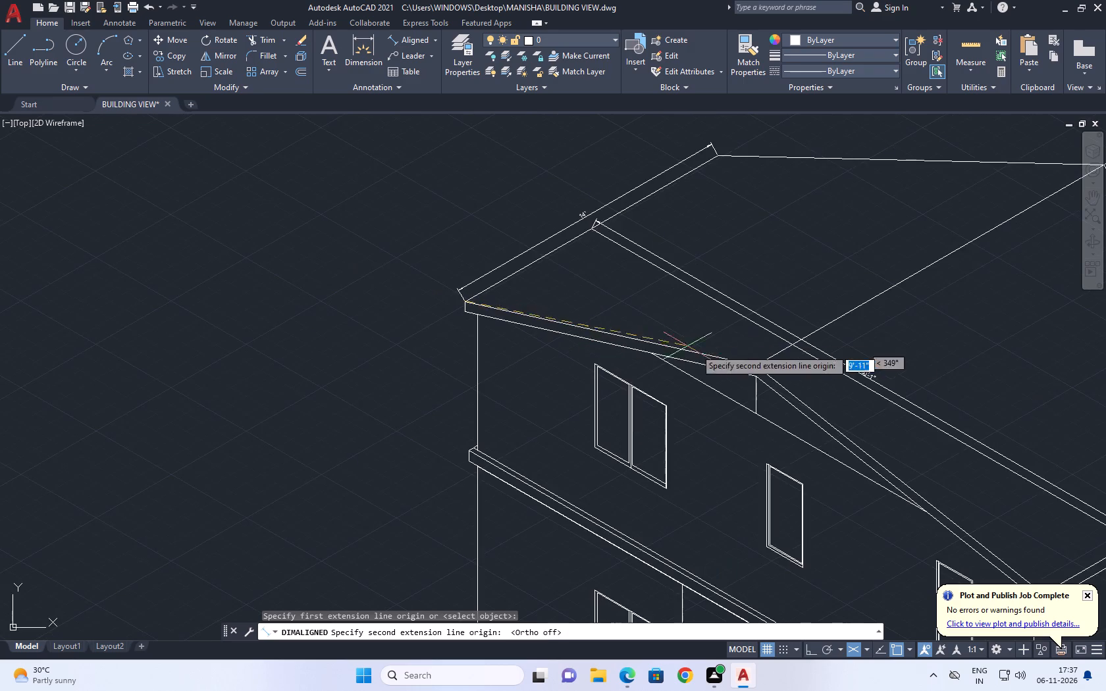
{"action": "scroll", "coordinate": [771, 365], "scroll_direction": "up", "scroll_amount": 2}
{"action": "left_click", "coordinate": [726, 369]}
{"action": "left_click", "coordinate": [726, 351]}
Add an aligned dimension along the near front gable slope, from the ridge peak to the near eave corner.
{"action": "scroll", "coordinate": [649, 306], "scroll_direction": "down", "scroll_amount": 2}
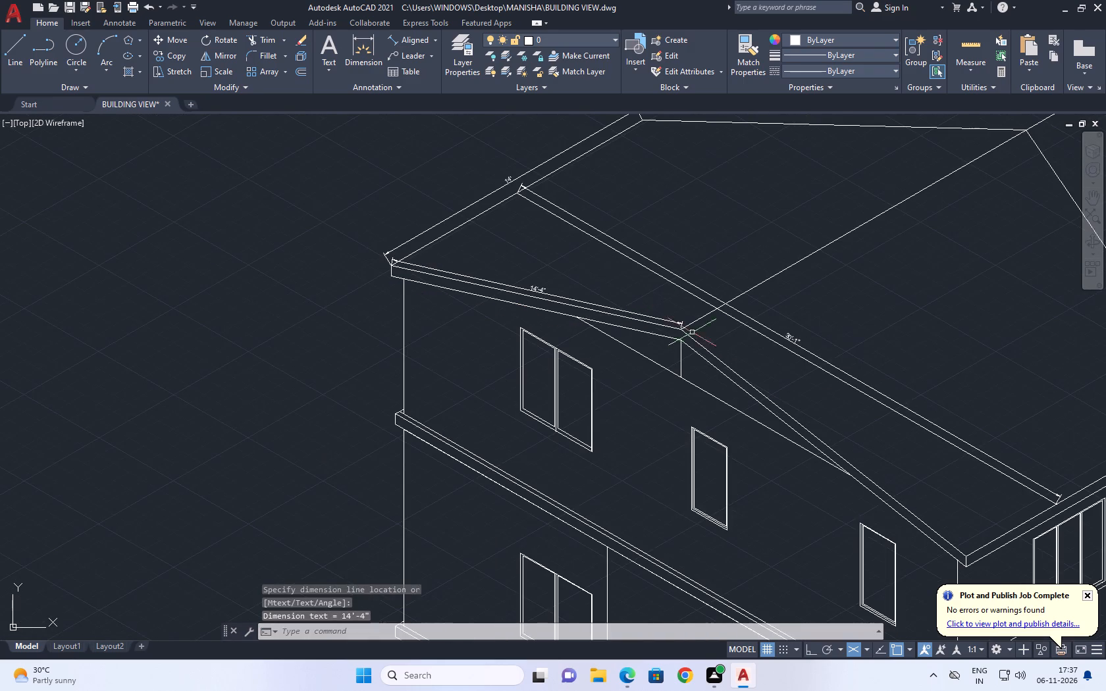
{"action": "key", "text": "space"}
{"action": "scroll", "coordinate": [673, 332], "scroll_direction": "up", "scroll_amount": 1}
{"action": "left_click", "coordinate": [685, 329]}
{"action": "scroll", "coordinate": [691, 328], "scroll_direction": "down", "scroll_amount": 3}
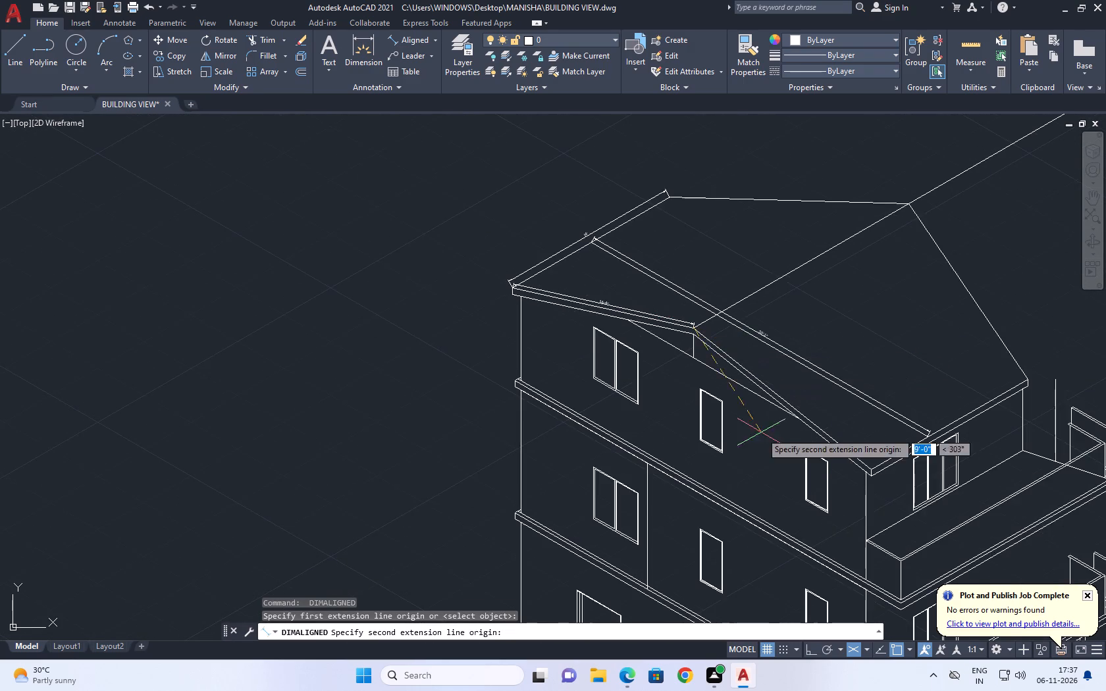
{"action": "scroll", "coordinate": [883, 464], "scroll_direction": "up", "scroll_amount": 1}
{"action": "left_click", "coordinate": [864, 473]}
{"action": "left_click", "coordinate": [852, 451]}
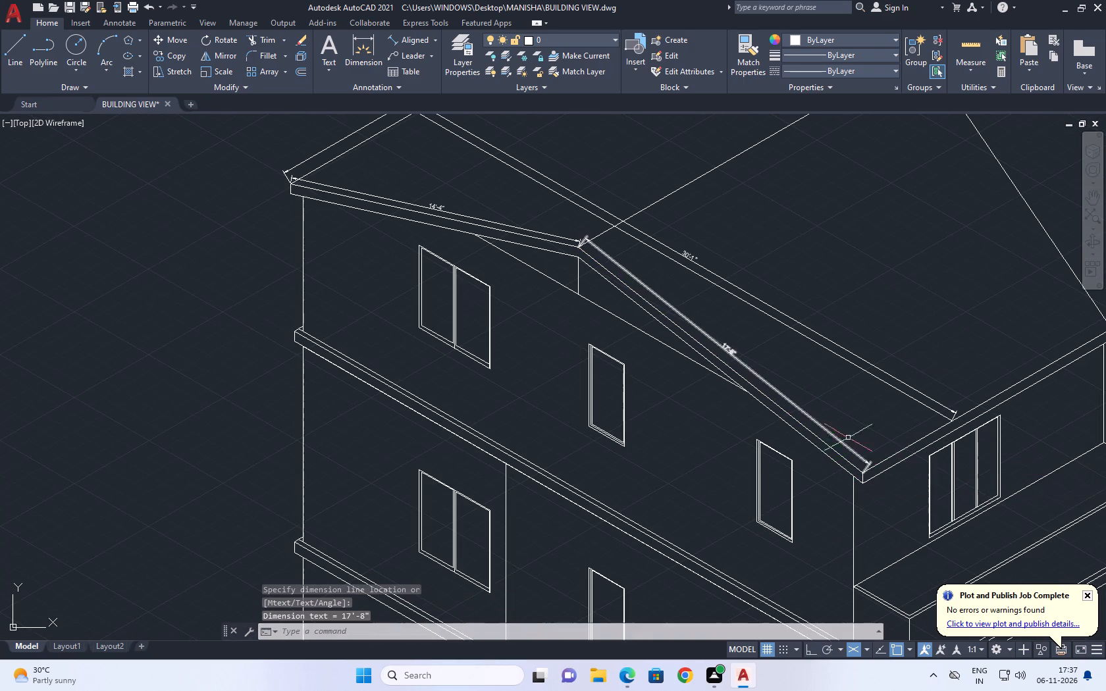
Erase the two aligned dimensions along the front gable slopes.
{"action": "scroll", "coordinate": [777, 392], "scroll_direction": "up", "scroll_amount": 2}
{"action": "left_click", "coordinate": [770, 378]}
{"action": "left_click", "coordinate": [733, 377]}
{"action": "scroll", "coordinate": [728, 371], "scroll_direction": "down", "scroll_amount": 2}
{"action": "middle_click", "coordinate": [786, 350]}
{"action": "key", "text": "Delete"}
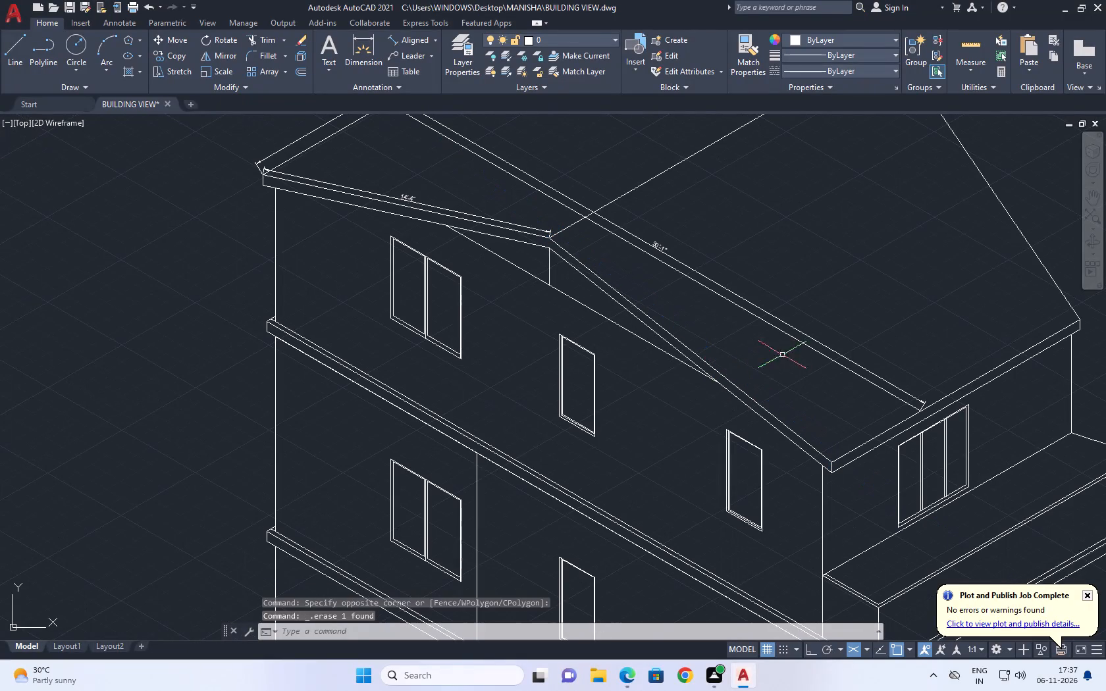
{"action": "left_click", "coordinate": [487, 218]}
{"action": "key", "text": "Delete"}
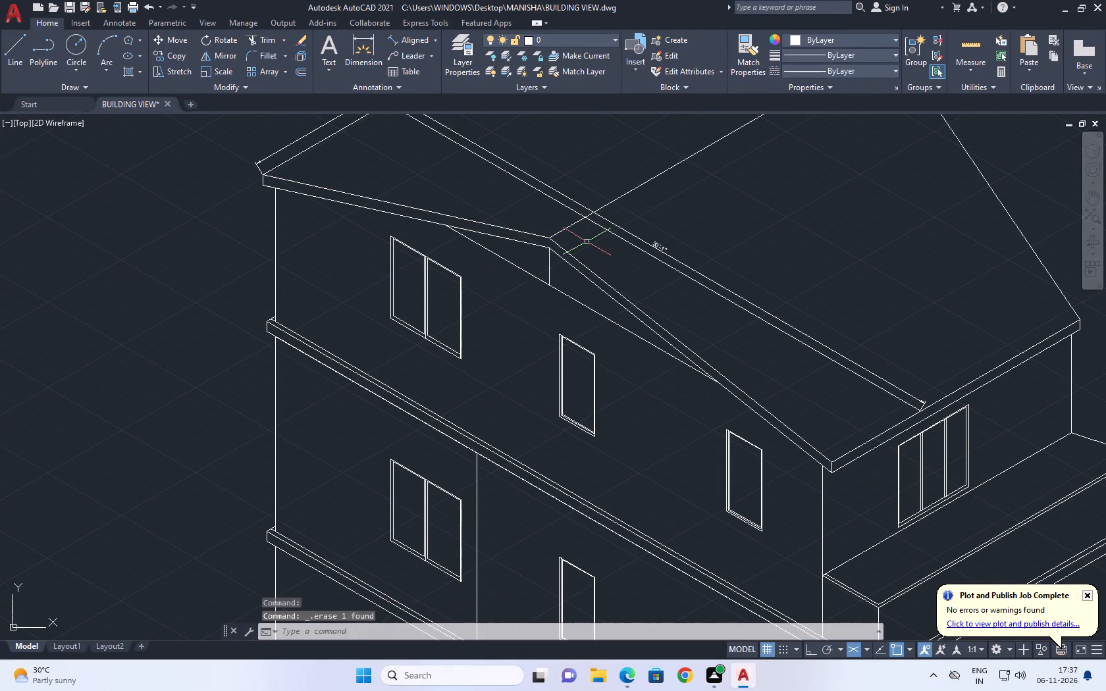
Erase the short vertical line below the front ridge peak and the four front gable slope lines.
{"action": "middle_click_drag", "start_coordinate": [596, 251], "coordinate": [577, 309]}
{"action": "middle_click", "coordinate": [621, 368]}
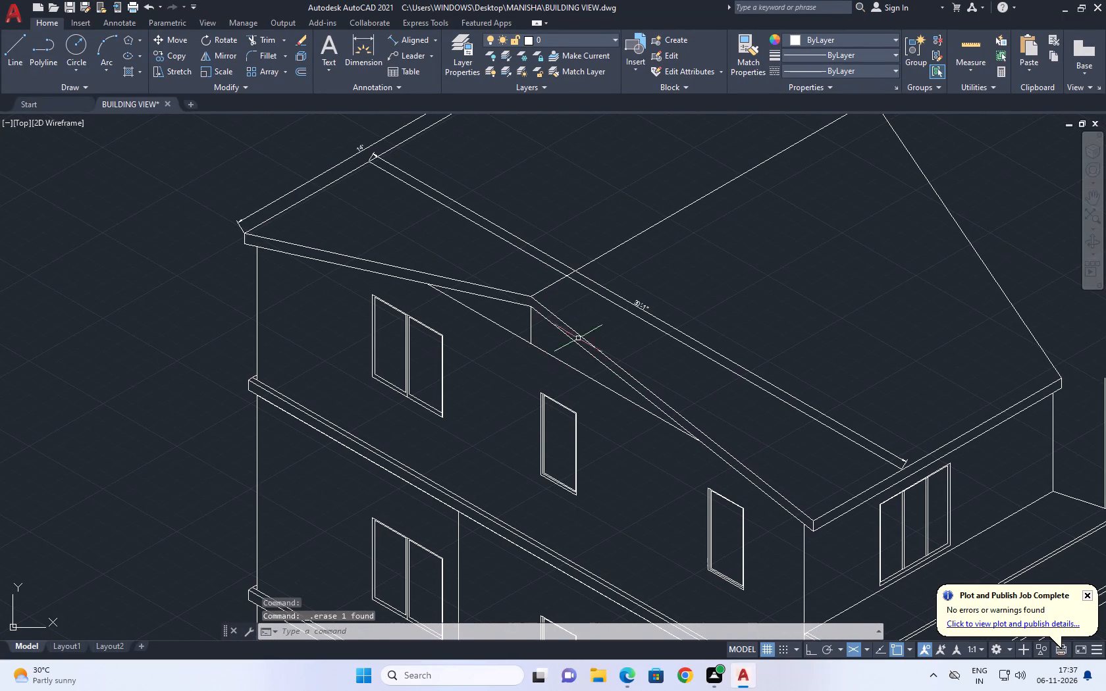
{"action": "left_click", "coordinate": [532, 328]}
{"action": "key", "text": "Delete"}
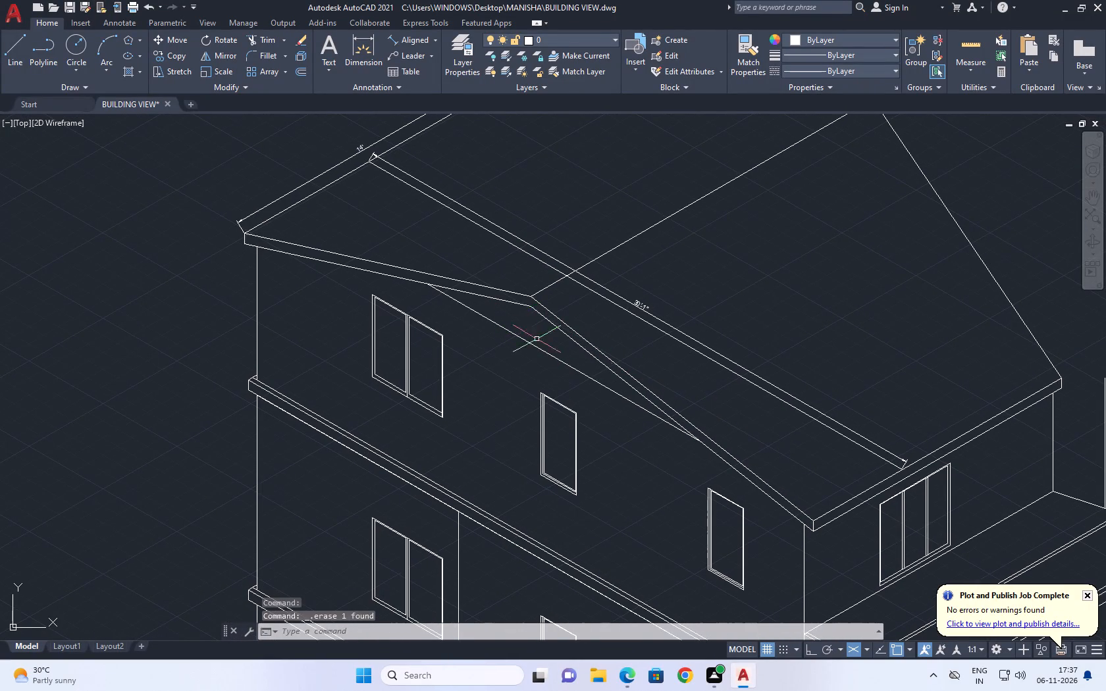
{"action": "left_click_drag", "start_coordinate": [606, 333], "coordinate": [590, 333]}
{"action": "left_click", "coordinate": [556, 340]}
{"action": "left_click", "coordinate": [509, 272]}
{"action": "left_click", "coordinate": [496, 307]}
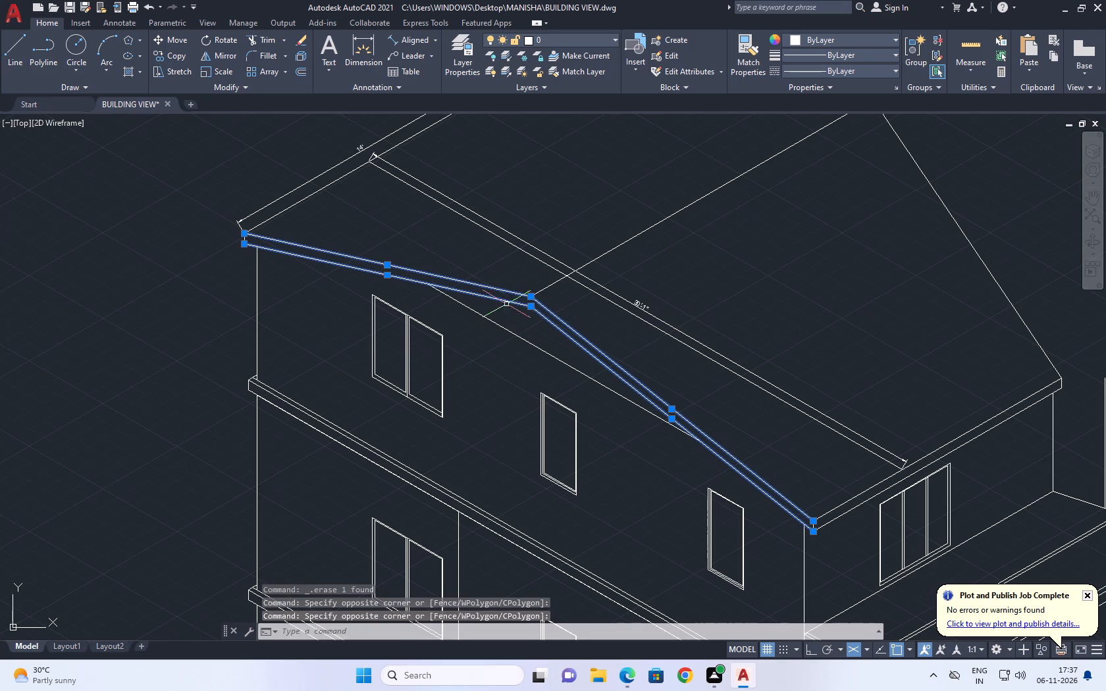
{"action": "key", "text": "Delete"}
Erase the ridge line and the two rear roof slope lines.
{"action": "middle_click_drag", "start_coordinate": [633, 371], "coordinate": [596, 368]}
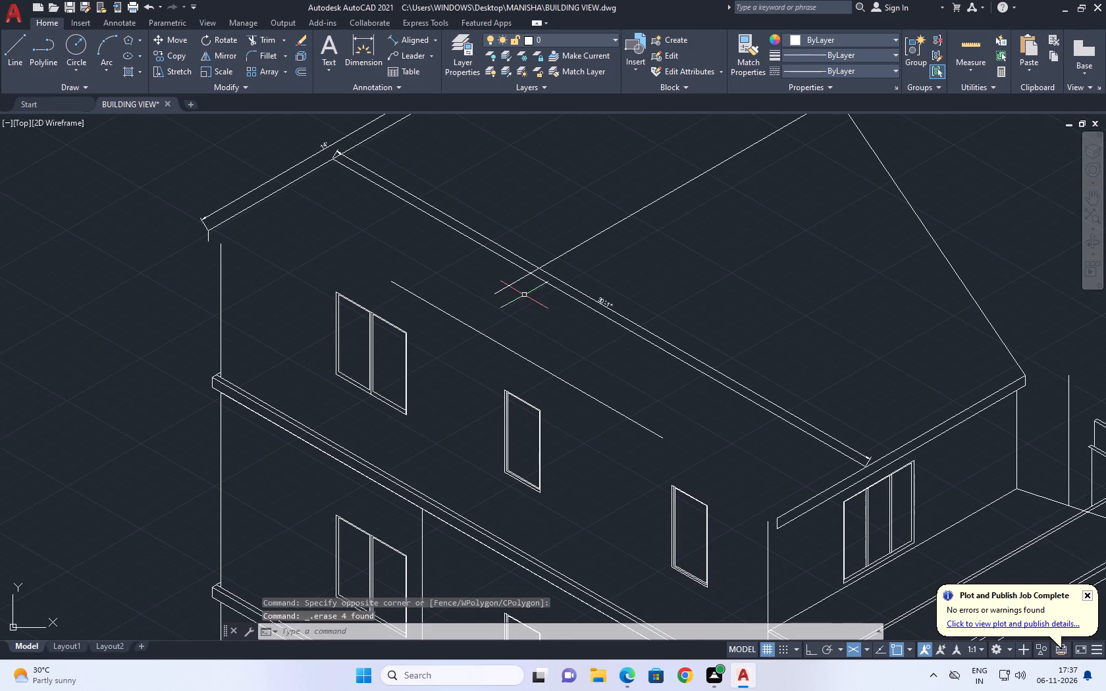
{"action": "left_click", "coordinate": [510, 284]}
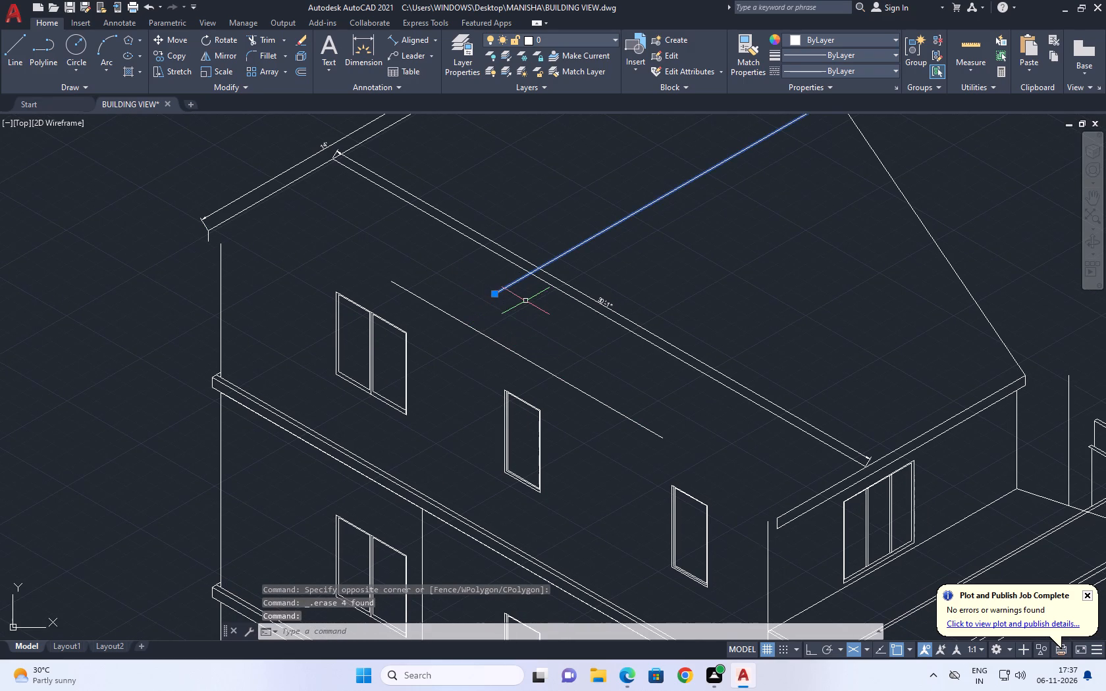
{"action": "scroll", "coordinate": [576, 313], "scroll_direction": "down", "scroll_amount": 1}
{"action": "key", "text": "Delete"}
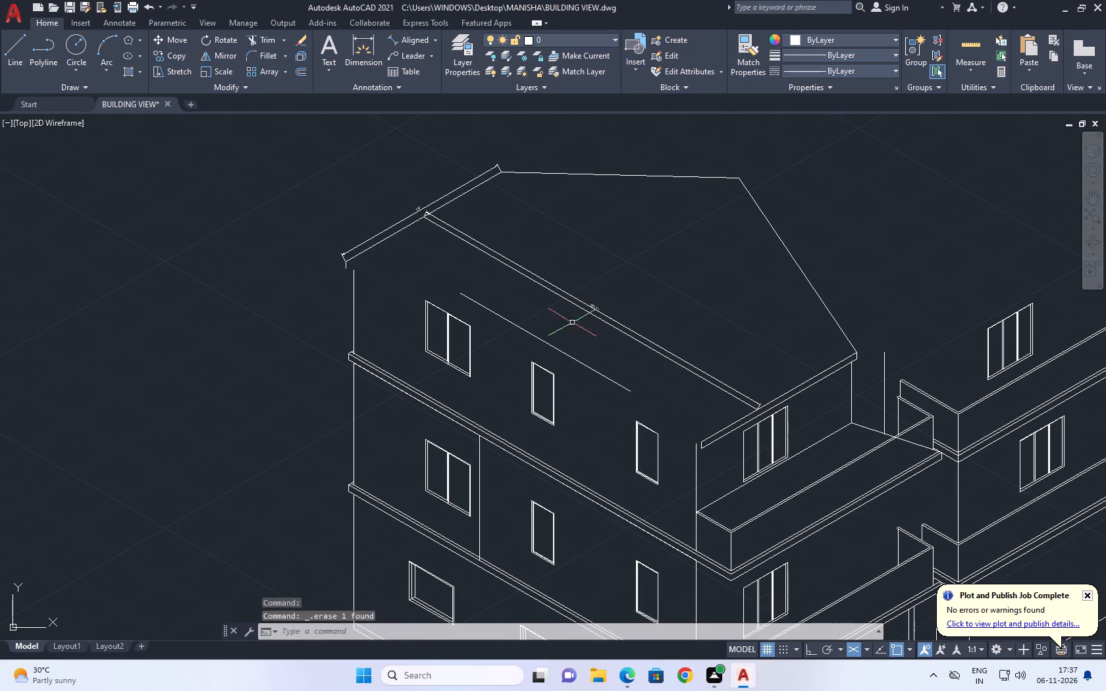
{"action": "left_click", "coordinate": [670, 170]}
{"action": "left_click", "coordinate": [629, 217]}
{"action": "key", "text": "Delete"}
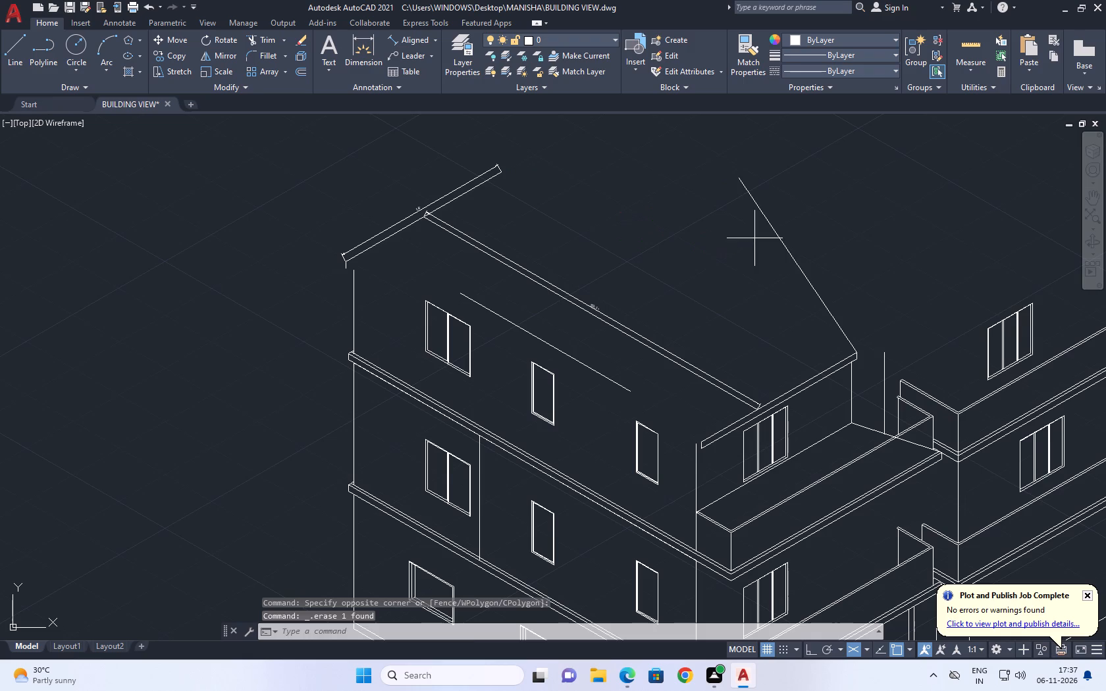
{"action": "left_click", "coordinate": [754, 238]}
{"action": "left_click", "coordinate": [759, 186]}
{"action": "left_click_drag", "start_coordinate": [858, 201], "coordinate": [777, 200]}
{"action": "left_click", "coordinate": [682, 211]}
{"action": "key", "text": "Delete"}
Turn Ortho on and draw a ridge line about 22' long from the cross line's midpoint toward the rear.
{"action": "middle_click_drag", "start_coordinate": [498, 289], "coordinate": [517, 313]}
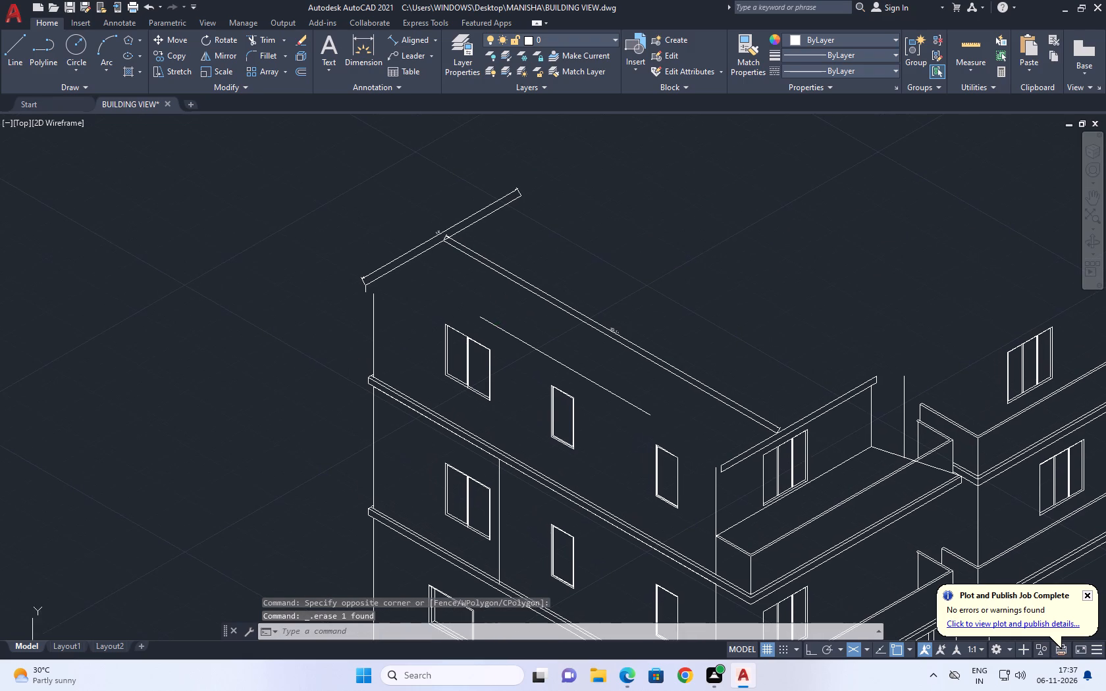
{"action": "key", "text": "l"}
{"action": "key", "text": "space"}
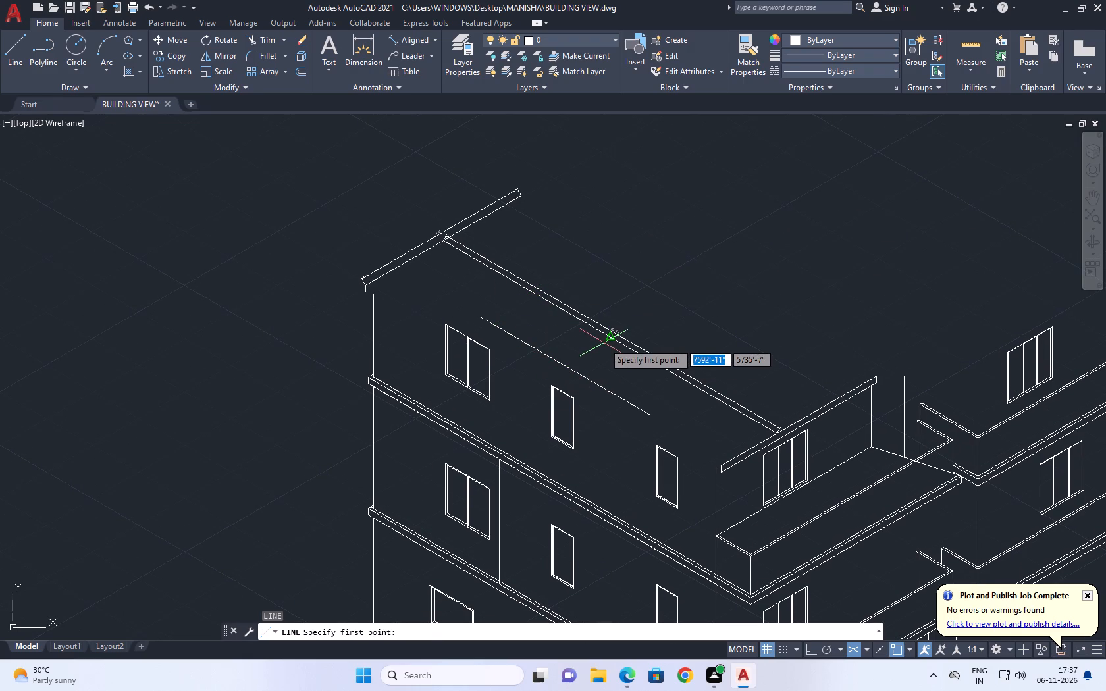
{"action": "left_click", "coordinate": [609, 340]}
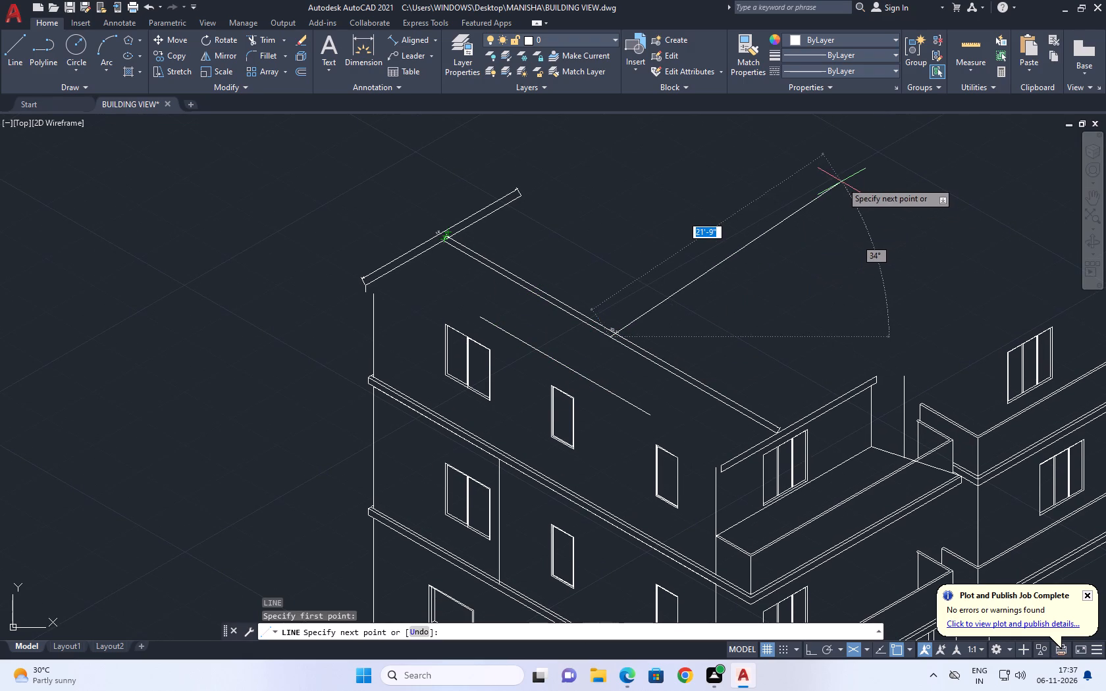
{"action": "key", "text": "F6"}
{"action": "key", "text": "F8"}
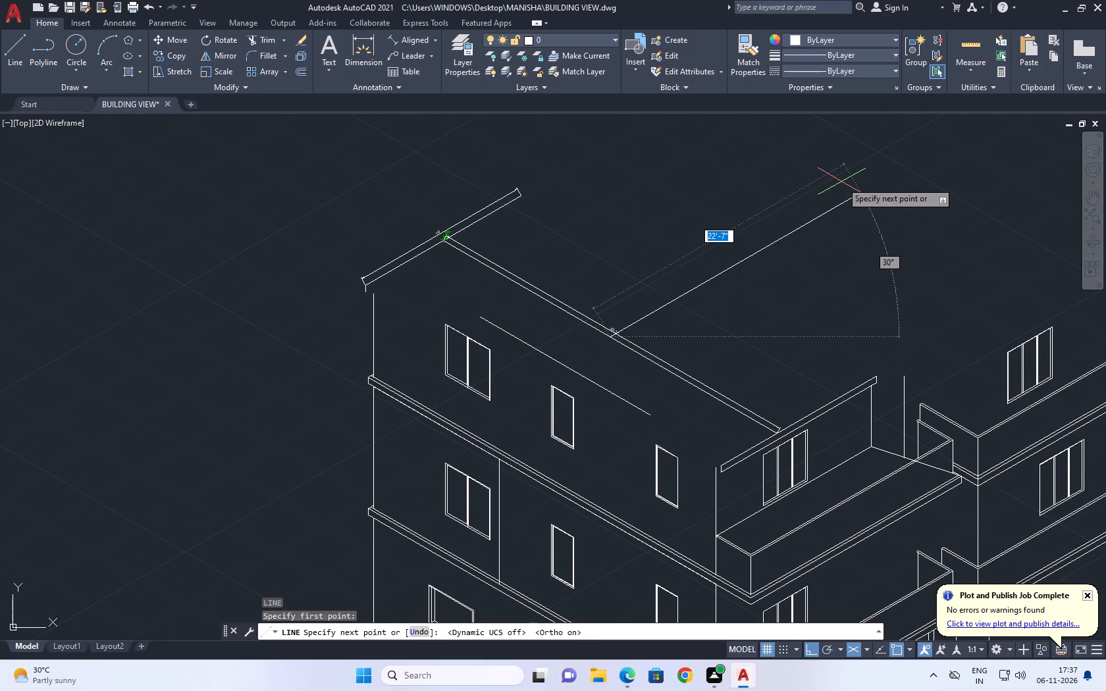
{"action": "key", "text": "F6"}
{"action": "left_click", "coordinate": [834, 190]}
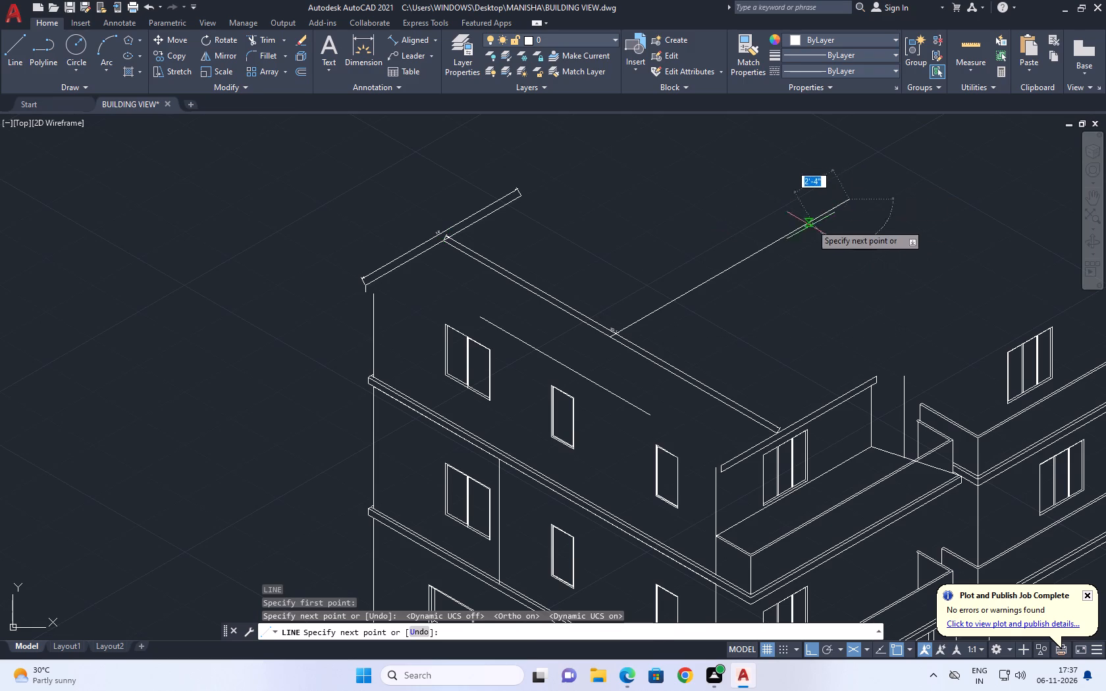
{"action": "key", "text": "space"}
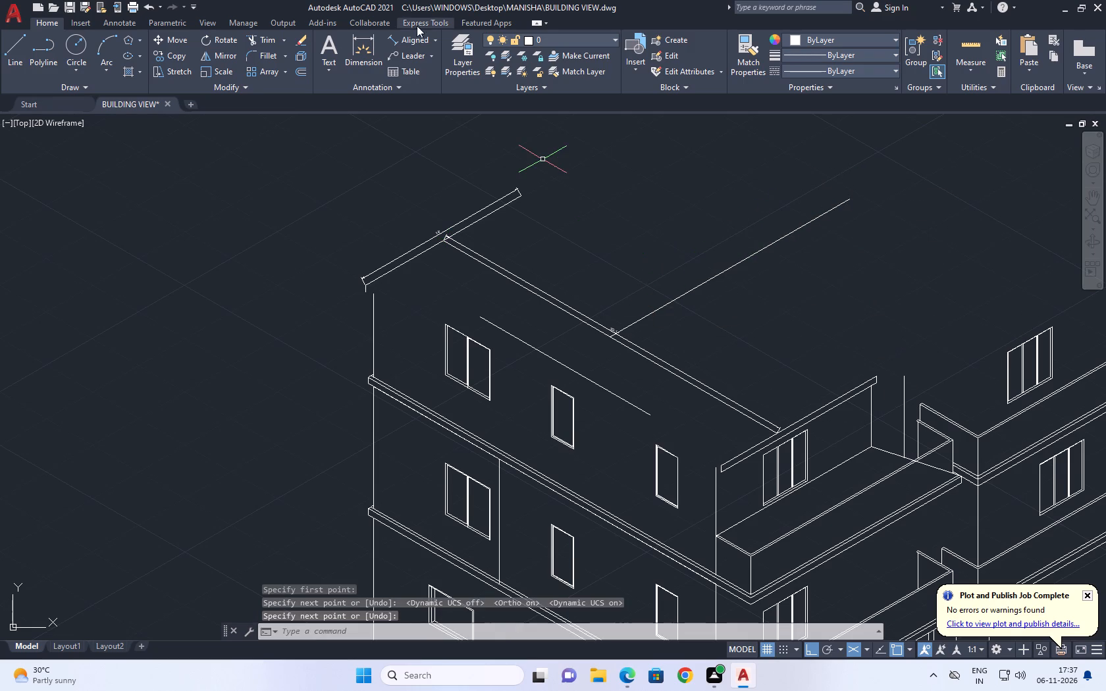
Add an aligned dimension along the cross line, from the far eave line's midpoint to the new ridge line's start.
{"action": "left_click", "coordinate": [412, 39]}
{"action": "scroll", "coordinate": [471, 239], "scroll_direction": "up", "scroll_amount": 2}
{"action": "scroll", "coordinate": [414, 250], "scroll_direction": "up", "scroll_amount": 1}
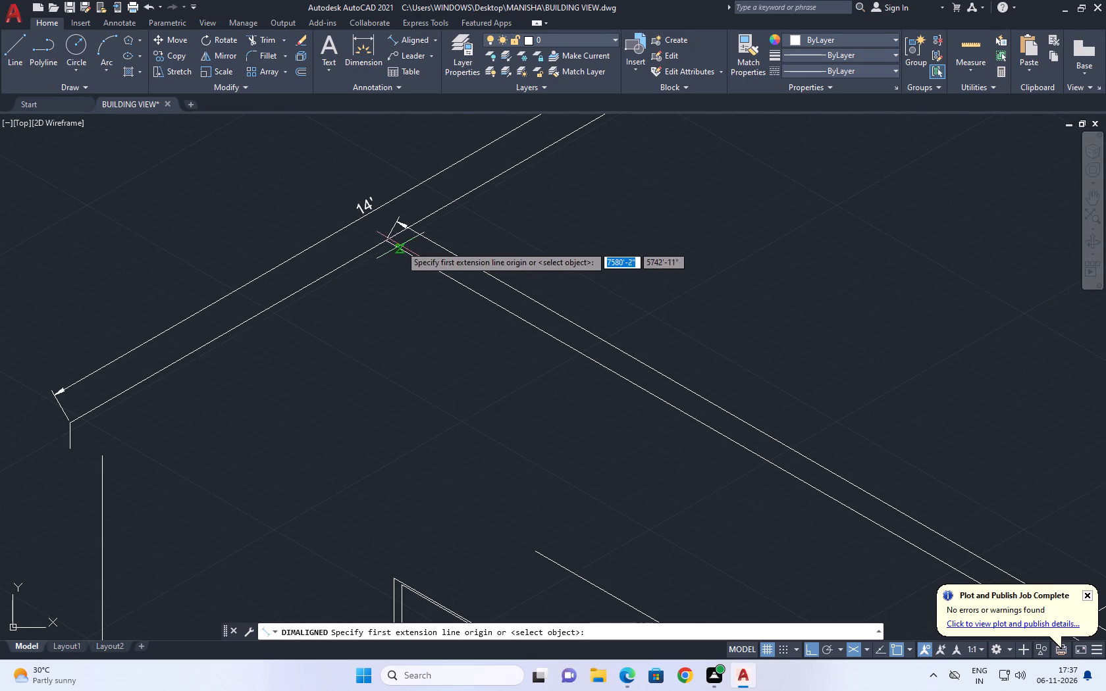
{"action": "left_click", "coordinate": [386, 241]}
{"action": "scroll", "coordinate": [408, 249], "scroll_direction": "down", "scroll_amount": 2}
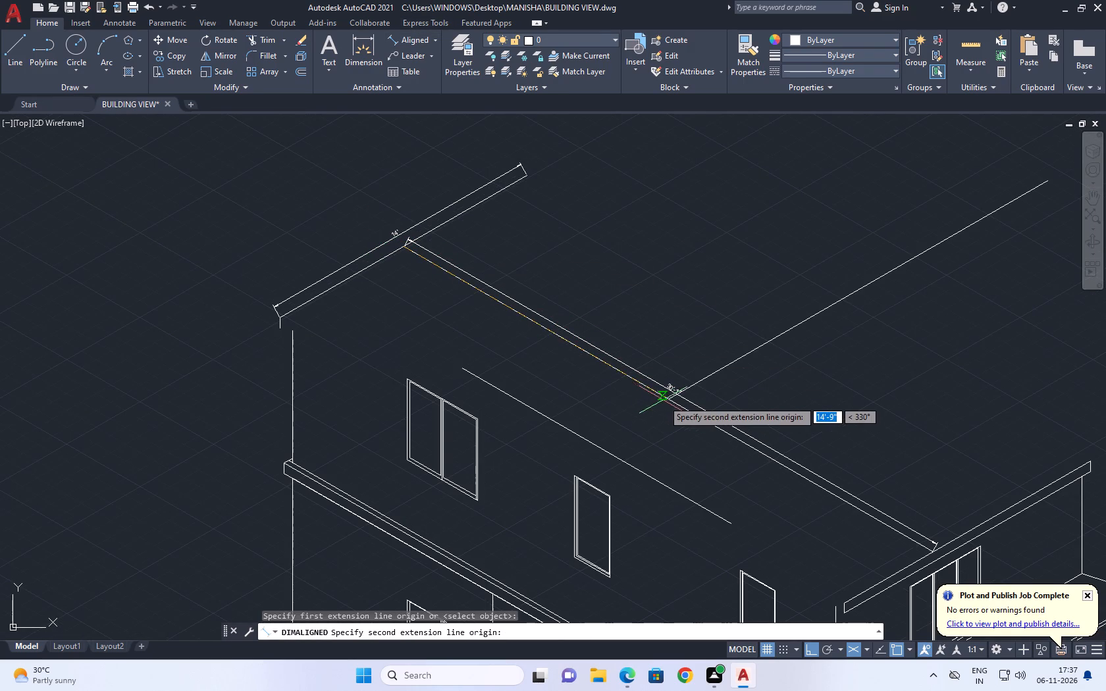
{"action": "left_click", "coordinate": [666, 401]}
{"action": "left_click", "coordinate": [662, 406]}
Try to add an aligned dimension along the cross line from the ridge line's start to the near eave line.
{"action": "scroll", "coordinate": [574, 331], "scroll_direction": "up", "scroll_amount": 2}
{"action": "middle_click_drag", "start_coordinate": [734, 401], "coordinate": [469, 242]}
{"action": "key", "text": "space"}
{"action": "left_click", "coordinate": [544, 348]}
{"action": "scroll", "coordinate": [522, 332], "scroll_direction": "down", "scroll_amount": 3}
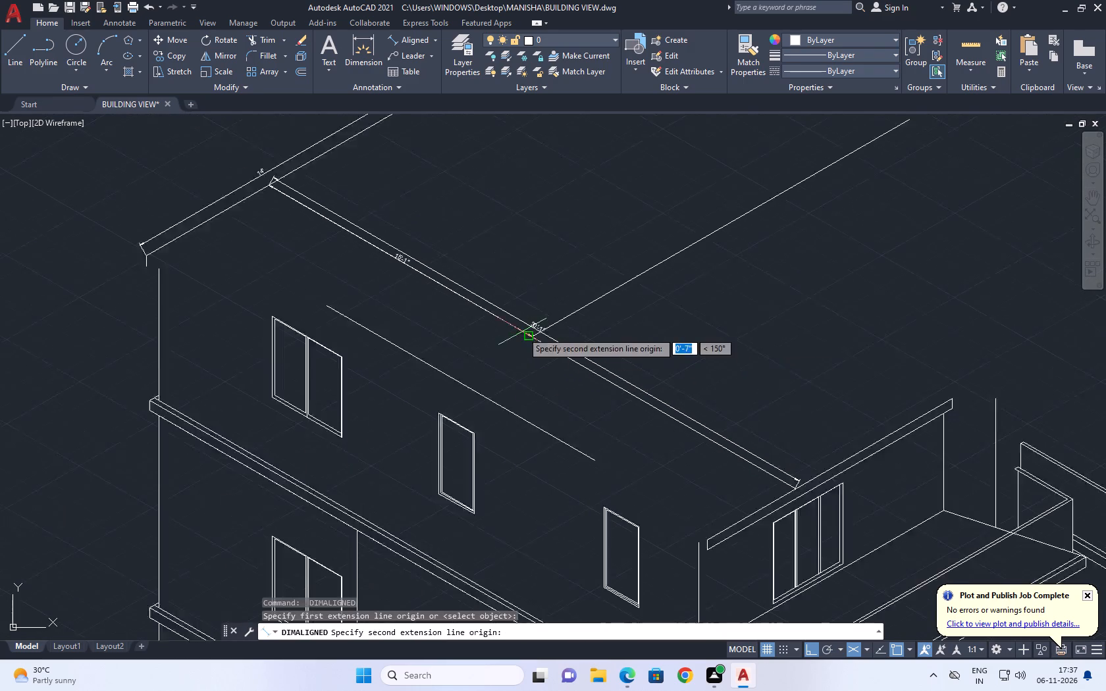
{"action": "scroll", "coordinate": [715, 469], "scroll_direction": "up", "scroll_amount": 3}
{"action": "left_click", "coordinate": [619, 320]}
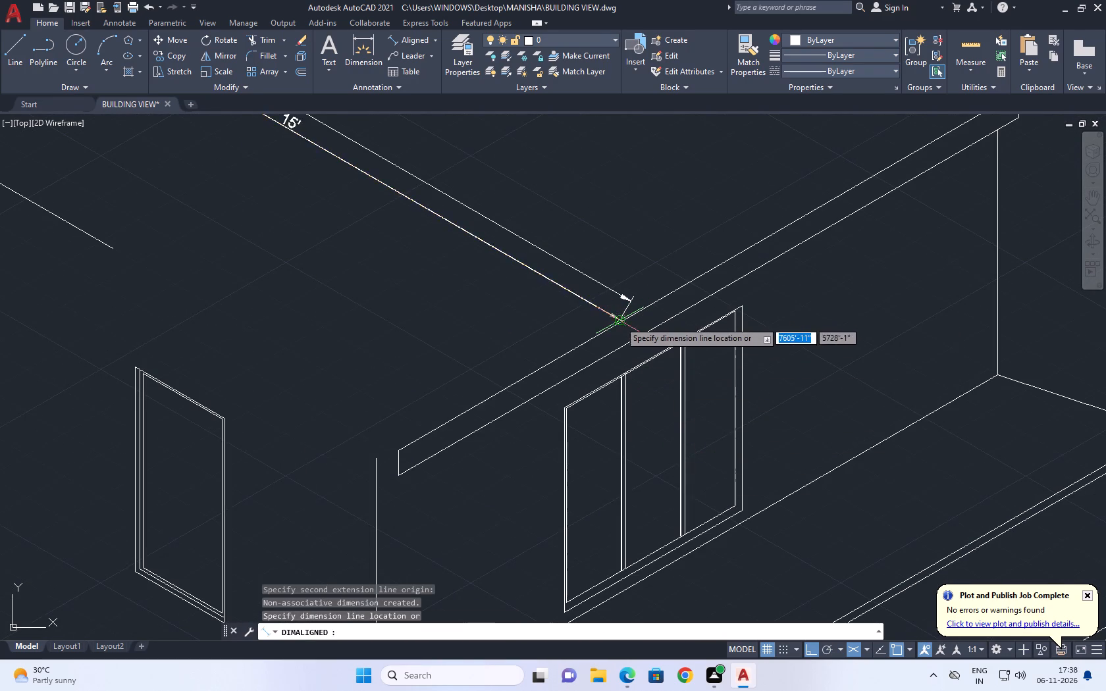
{"action": "scroll", "coordinate": [606, 323], "scroll_direction": "down", "scroll_amount": 3}
{"action": "key", "text": "space"}
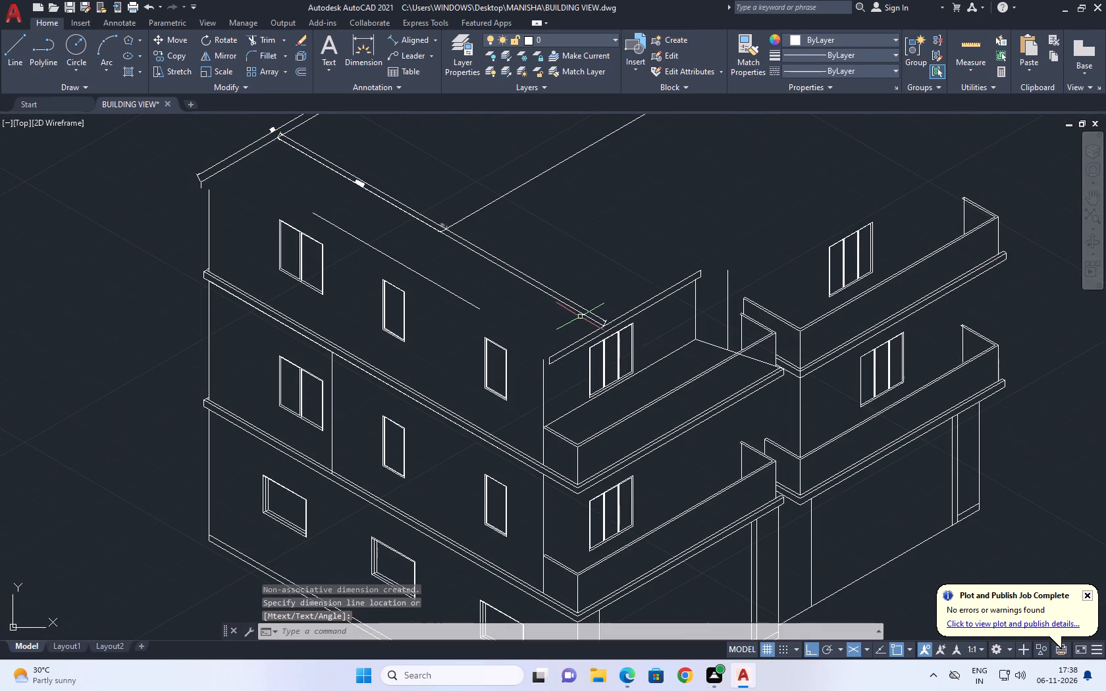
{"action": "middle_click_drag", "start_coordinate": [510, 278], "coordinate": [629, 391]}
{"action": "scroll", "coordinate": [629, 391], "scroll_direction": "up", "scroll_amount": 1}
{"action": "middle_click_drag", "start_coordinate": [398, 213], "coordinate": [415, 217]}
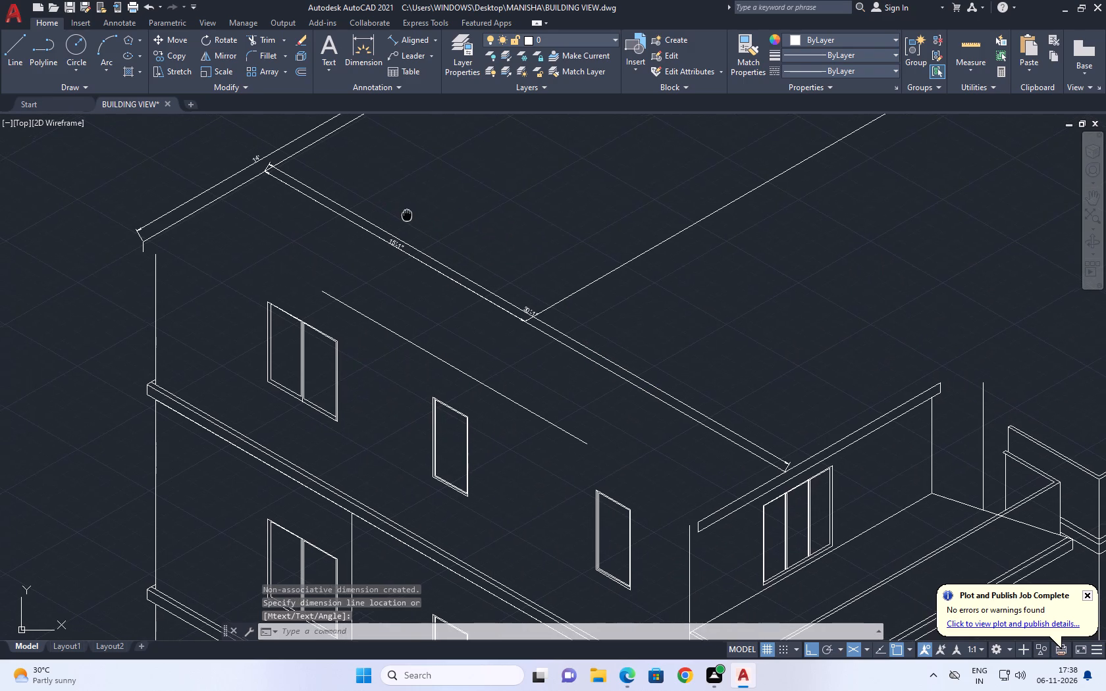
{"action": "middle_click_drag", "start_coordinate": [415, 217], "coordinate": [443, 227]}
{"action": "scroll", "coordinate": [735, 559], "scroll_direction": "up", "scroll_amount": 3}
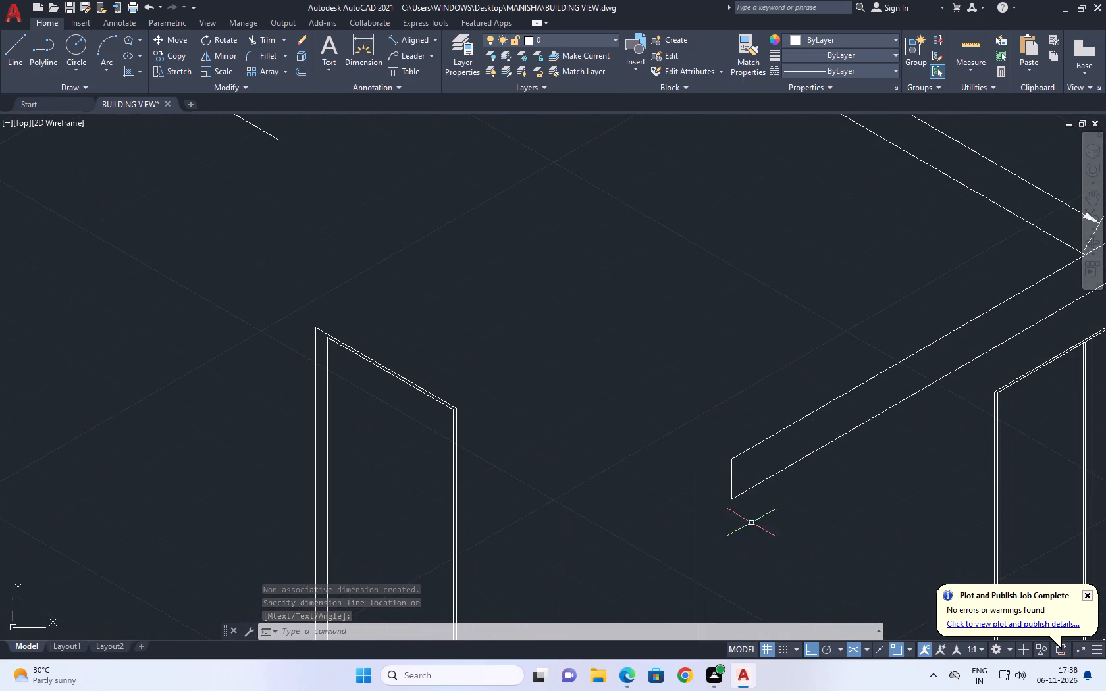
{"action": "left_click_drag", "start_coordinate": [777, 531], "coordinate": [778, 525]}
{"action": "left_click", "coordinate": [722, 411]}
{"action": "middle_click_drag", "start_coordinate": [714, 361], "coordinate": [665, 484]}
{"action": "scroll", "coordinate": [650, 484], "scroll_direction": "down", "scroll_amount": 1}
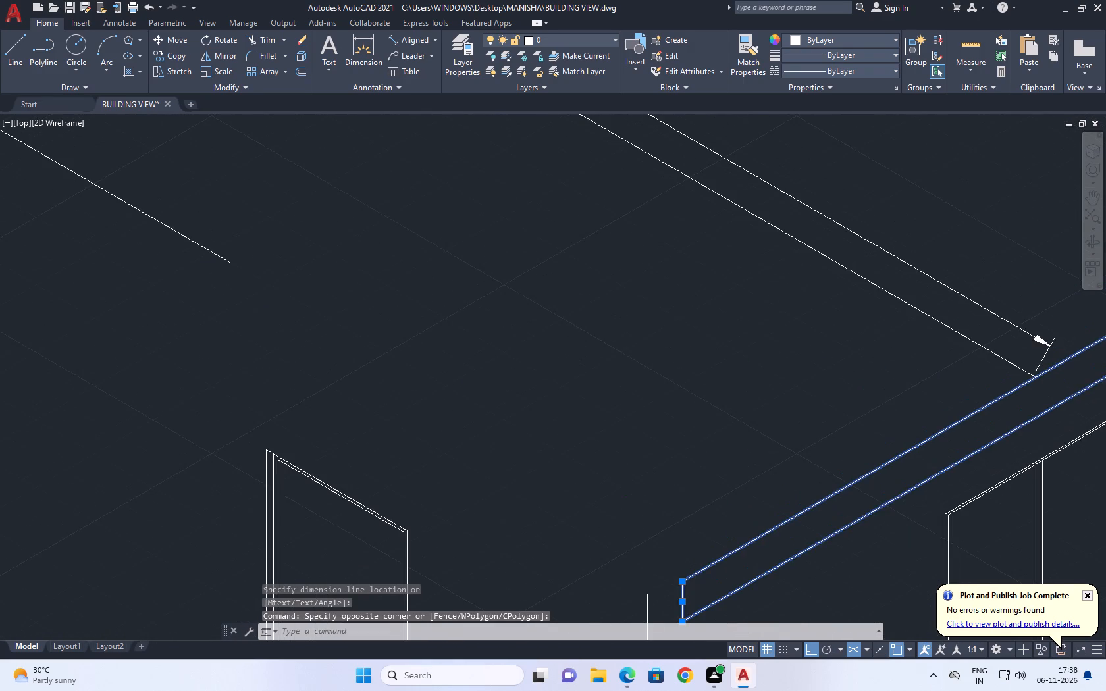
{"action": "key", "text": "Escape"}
Move the far eave line 1" toward the near eave, along the cross line's direction.
{"action": "middle_click_drag", "start_coordinate": [653, 393], "coordinate": [720, 511]}
{"action": "middle_click_drag", "start_coordinate": [514, 293], "coordinate": [611, 413]}
{"action": "middle_click_drag", "start_coordinate": [310, 258], "coordinate": [489, 365]}
{"action": "middle_click_drag", "start_coordinate": [302, 228], "coordinate": [440, 392]}
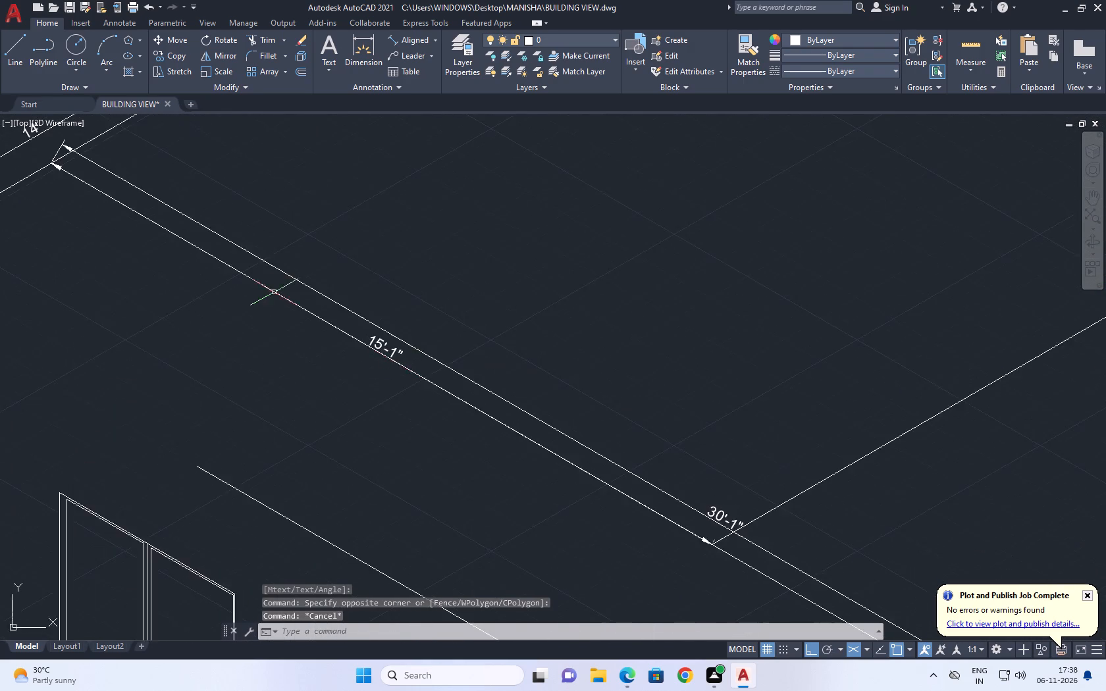
{"action": "middle_click_drag", "start_coordinate": [286, 288], "coordinate": [517, 367]}
{"action": "middle_click_drag", "start_coordinate": [322, 273], "coordinate": [649, 362]}
{"action": "left_click_drag", "start_coordinate": [559, 422], "coordinate": [560, 403]}
{"action": "left_click", "coordinate": [514, 352]}
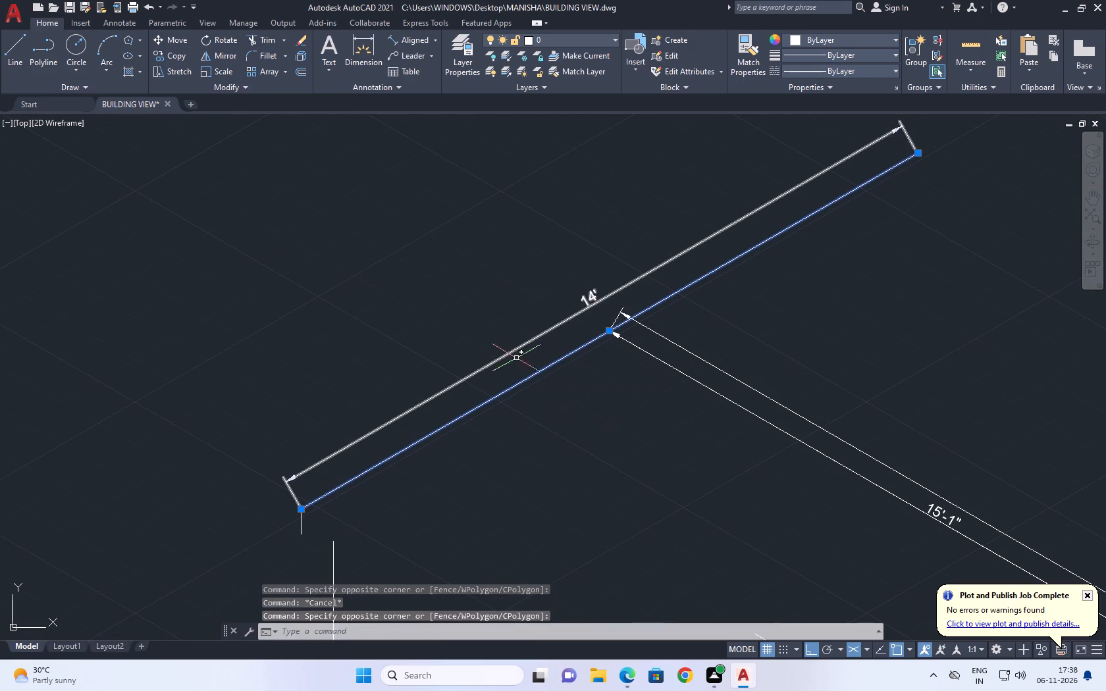
{"action": "middle_click_drag", "start_coordinate": [589, 401], "coordinate": [495, 326]}
{"action": "key", "text": "m"}
{"action": "key", "text": "space"}
{"action": "left_click", "coordinate": [497, 322]}
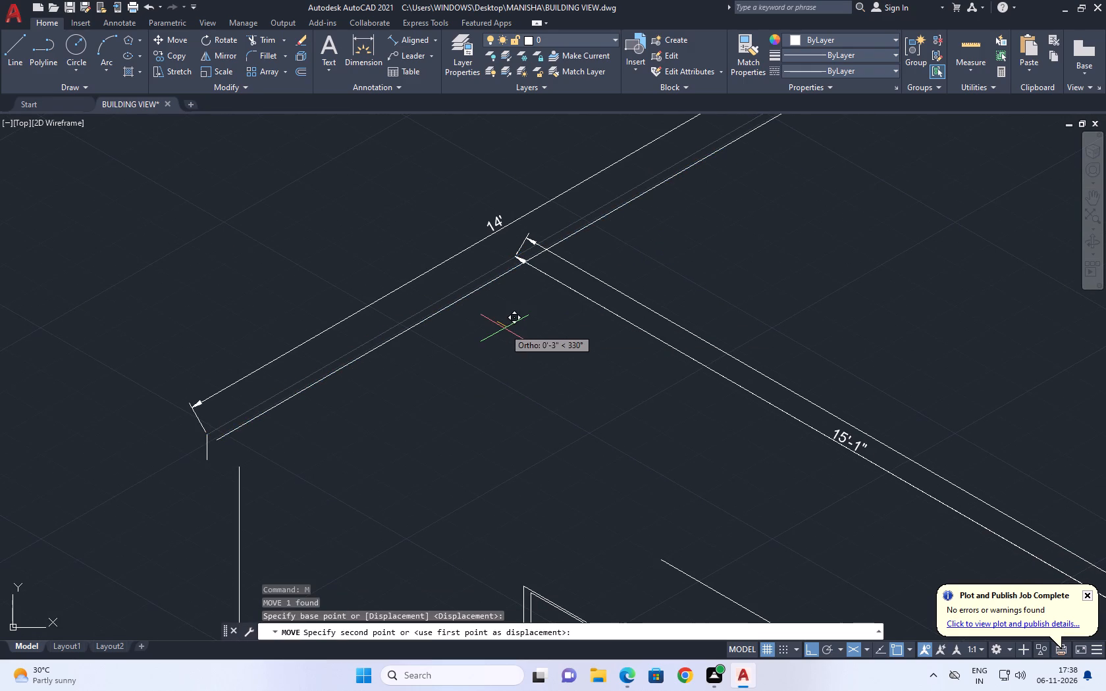
{"action": "type", "text": "1"}
{"action": "key", "text": "space"}
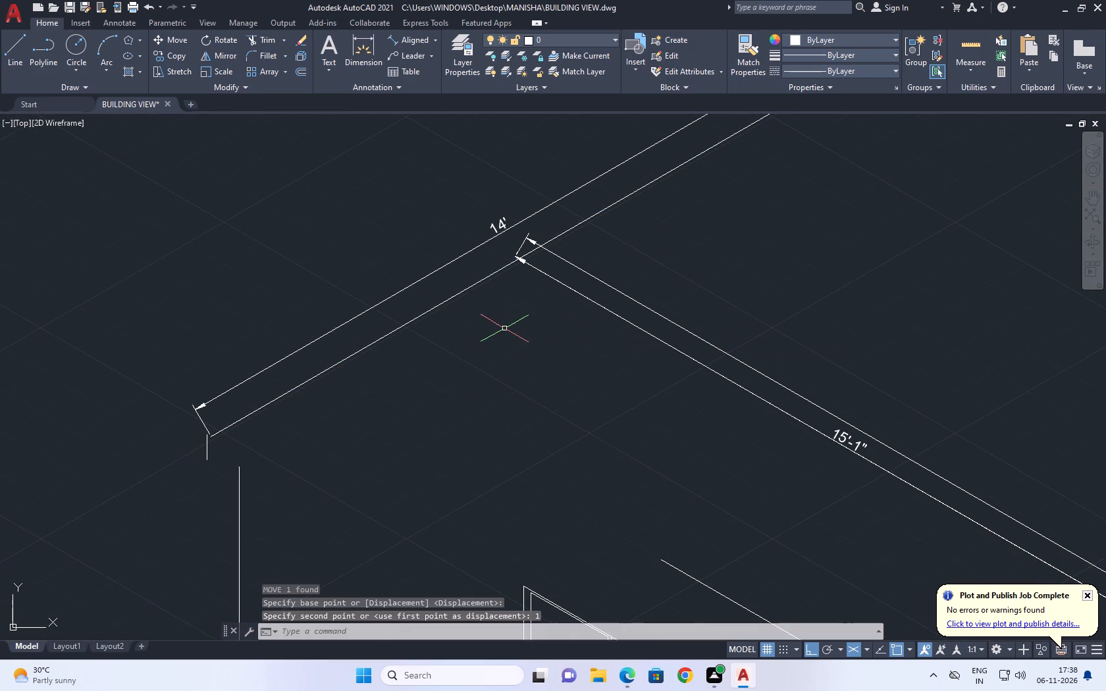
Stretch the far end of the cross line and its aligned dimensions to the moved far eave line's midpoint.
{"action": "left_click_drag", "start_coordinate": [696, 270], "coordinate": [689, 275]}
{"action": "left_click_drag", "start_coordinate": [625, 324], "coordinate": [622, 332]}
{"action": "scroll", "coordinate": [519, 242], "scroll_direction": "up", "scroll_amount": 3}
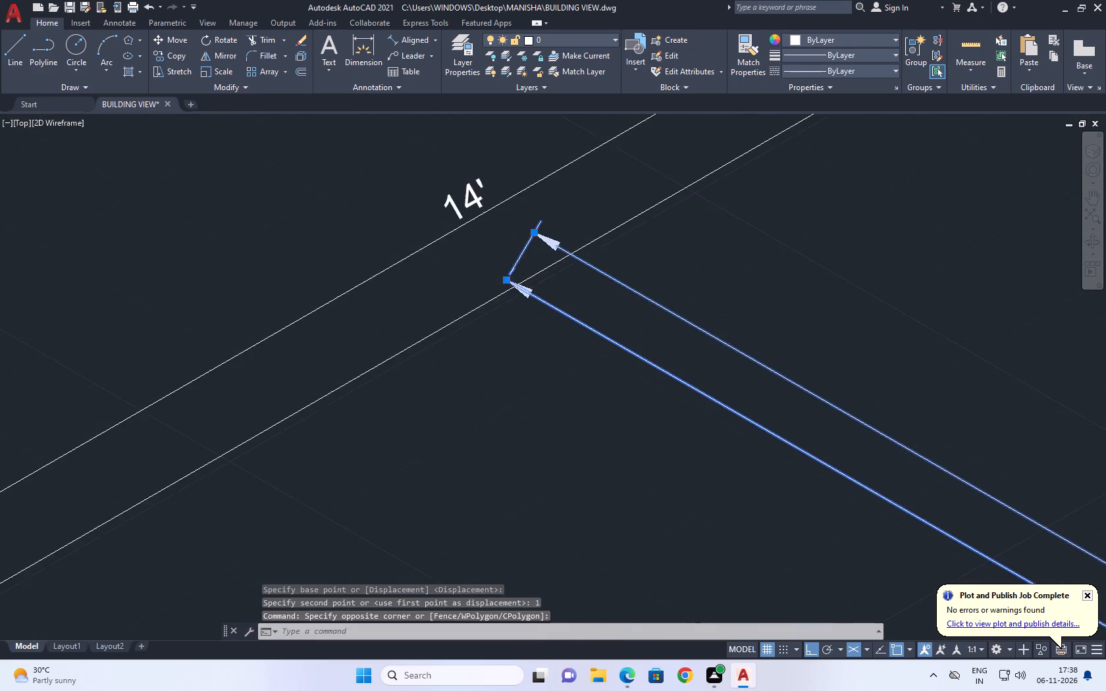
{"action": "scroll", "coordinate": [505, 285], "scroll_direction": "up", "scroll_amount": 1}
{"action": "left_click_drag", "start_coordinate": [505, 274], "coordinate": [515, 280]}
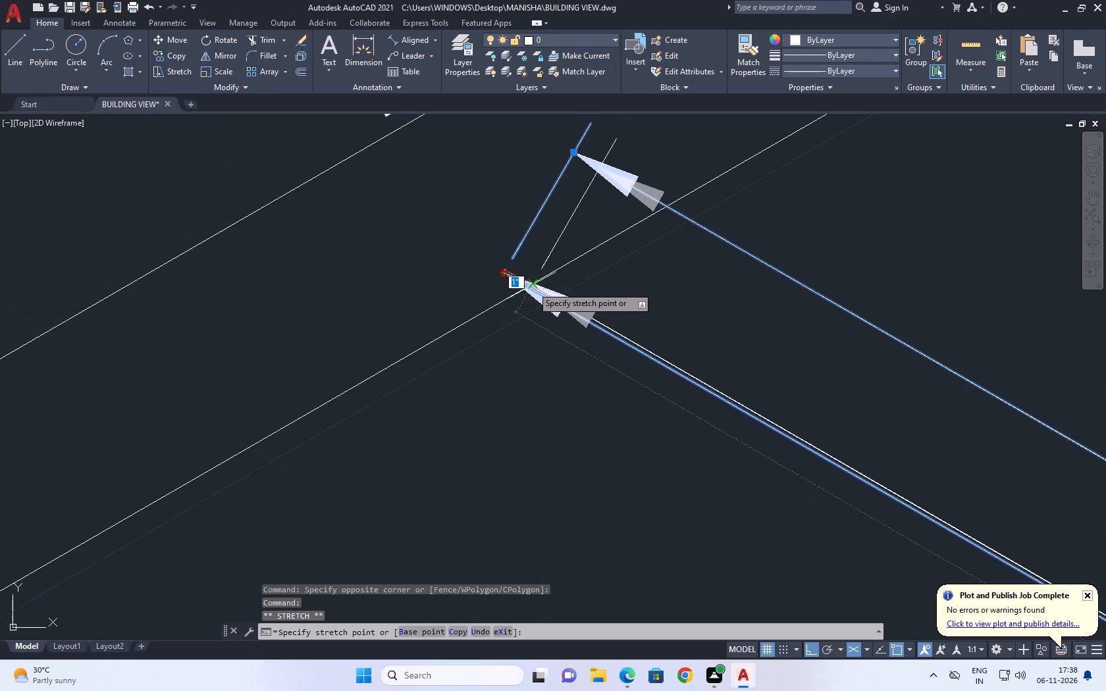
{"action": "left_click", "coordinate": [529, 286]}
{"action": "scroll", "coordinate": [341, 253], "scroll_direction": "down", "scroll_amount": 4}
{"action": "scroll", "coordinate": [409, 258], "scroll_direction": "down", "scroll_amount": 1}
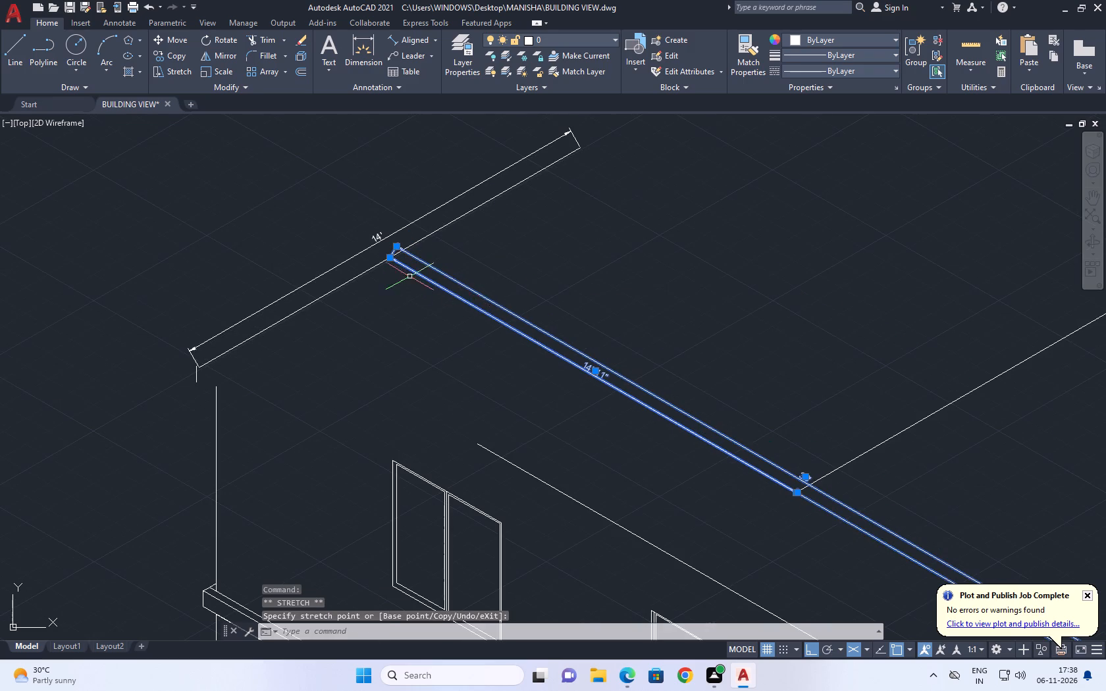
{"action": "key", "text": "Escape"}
Erase the cross line and the aligned dimension along its far half.
{"action": "scroll", "coordinate": [390, 263], "scroll_direction": "up", "scroll_amount": 7}
{"action": "left_click_drag", "start_coordinate": [533, 228], "coordinate": [490, 272]}
{"action": "left_click_drag", "start_coordinate": [442, 317], "coordinate": [437, 332]}
{"action": "scroll", "coordinate": [431, 293], "scroll_direction": "down", "scroll_amount": 3}
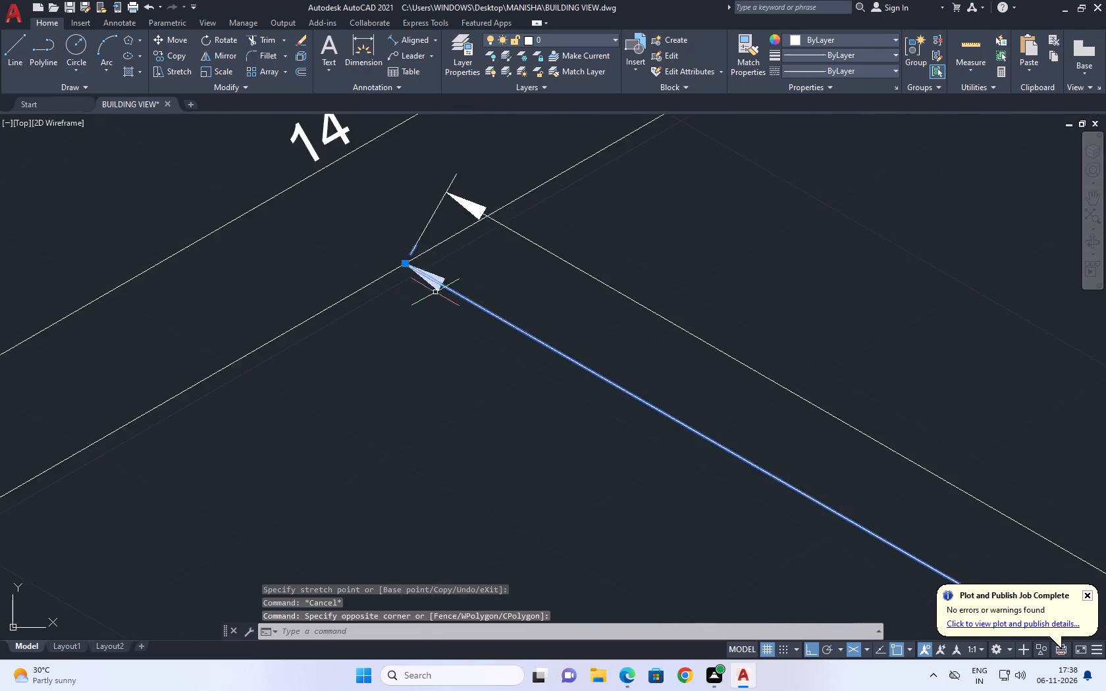
{"action": "scroll", "coordinate": [437, 292], "scroll_direction": "down", "scroll_amount": 5}
{"action": "middle_click_drag", "start_coordinate": [699, 334], "coordinate": [549, 282]}
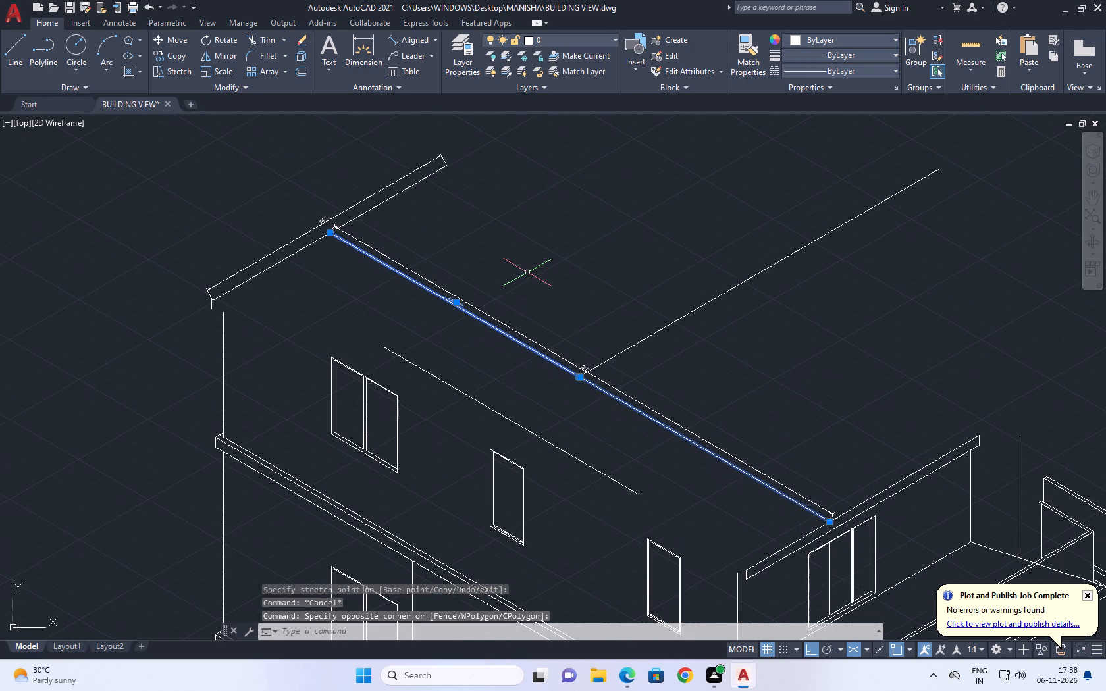
{"action": "key", "text": "Delete"}
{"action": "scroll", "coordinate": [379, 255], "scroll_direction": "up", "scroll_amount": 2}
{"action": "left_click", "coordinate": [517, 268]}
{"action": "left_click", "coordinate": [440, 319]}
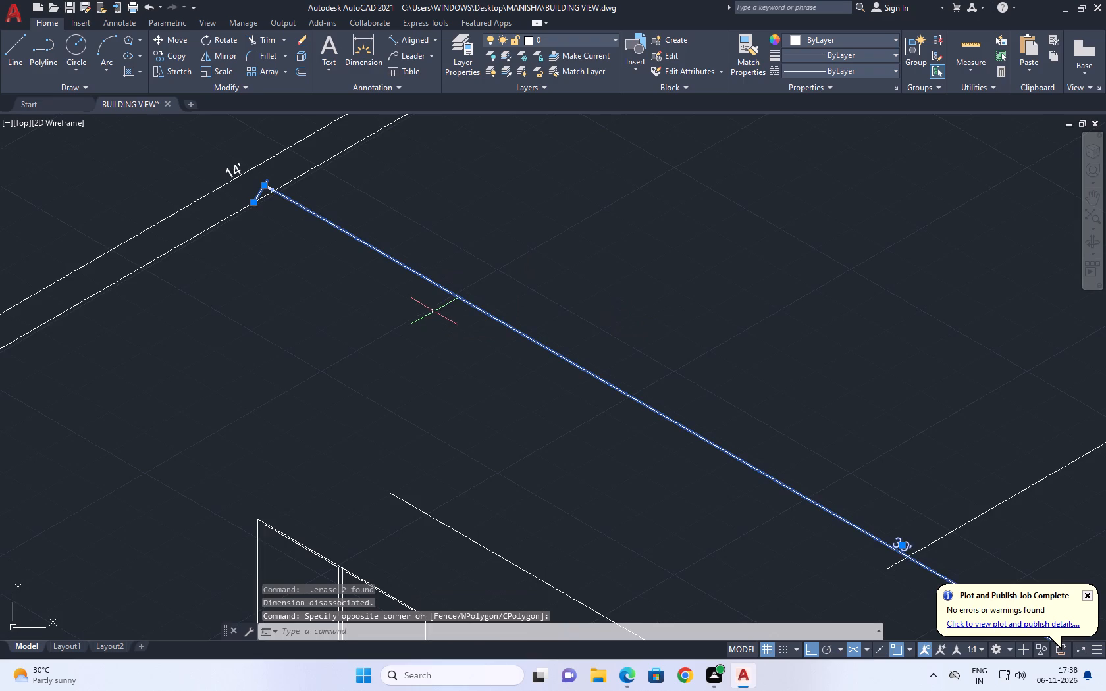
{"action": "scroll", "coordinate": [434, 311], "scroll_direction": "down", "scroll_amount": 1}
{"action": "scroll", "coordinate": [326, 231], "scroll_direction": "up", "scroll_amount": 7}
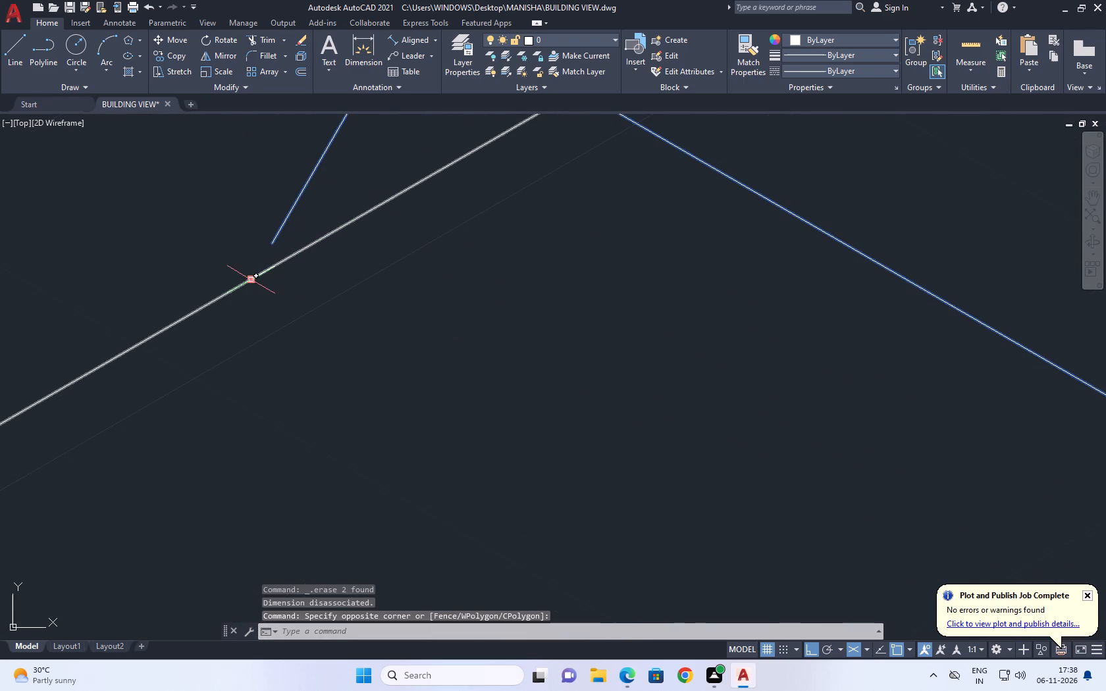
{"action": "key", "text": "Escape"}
Erase the overall aligned dimension between the far and near eave lines.
{"action": "scroll", "coordinate": [303, 287], "scroll_direction": "down", "scroll_amount": 7}
{"action": "scroll", "coordinate": [363, 278], "scroll_direction": "down", "scroll_amount": 2}
{"action": "middle_click_drag", "start_coordinate": [302, 363], "coordinate": [287, 345]}
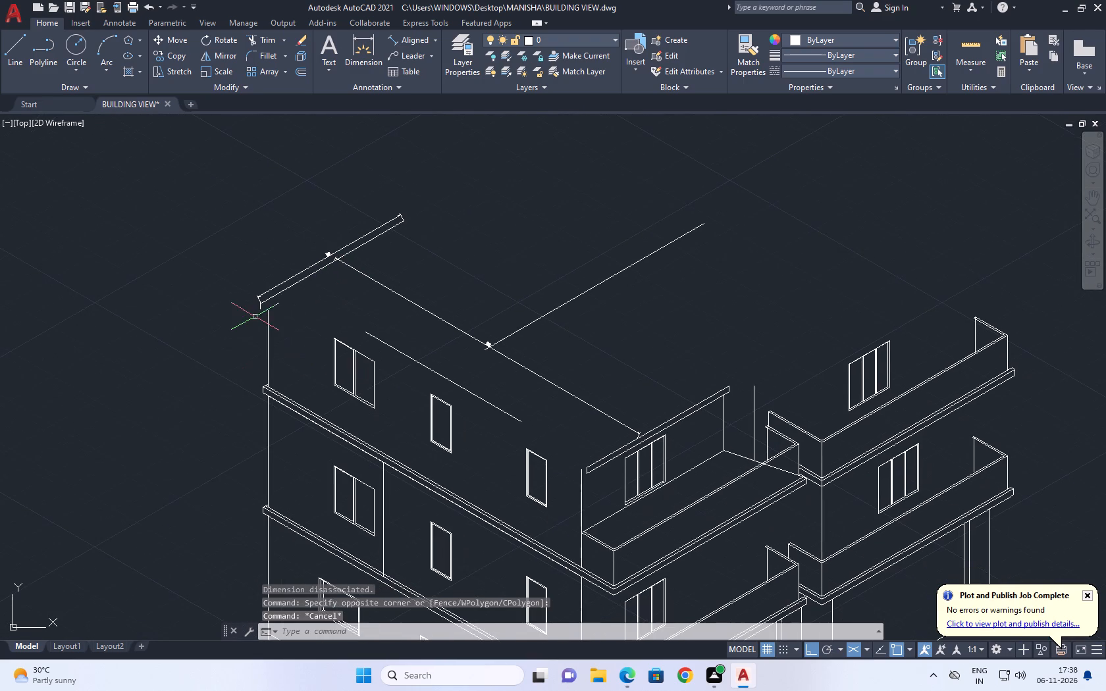
{"action": "scroll", "coordinate": [494, 336], "scroll_direction": "up", "scroll_amount": 2}
{"action": "scroll", "coordinate": [446, 365], "scroll_direction": "up", "scroll_amount": 2}
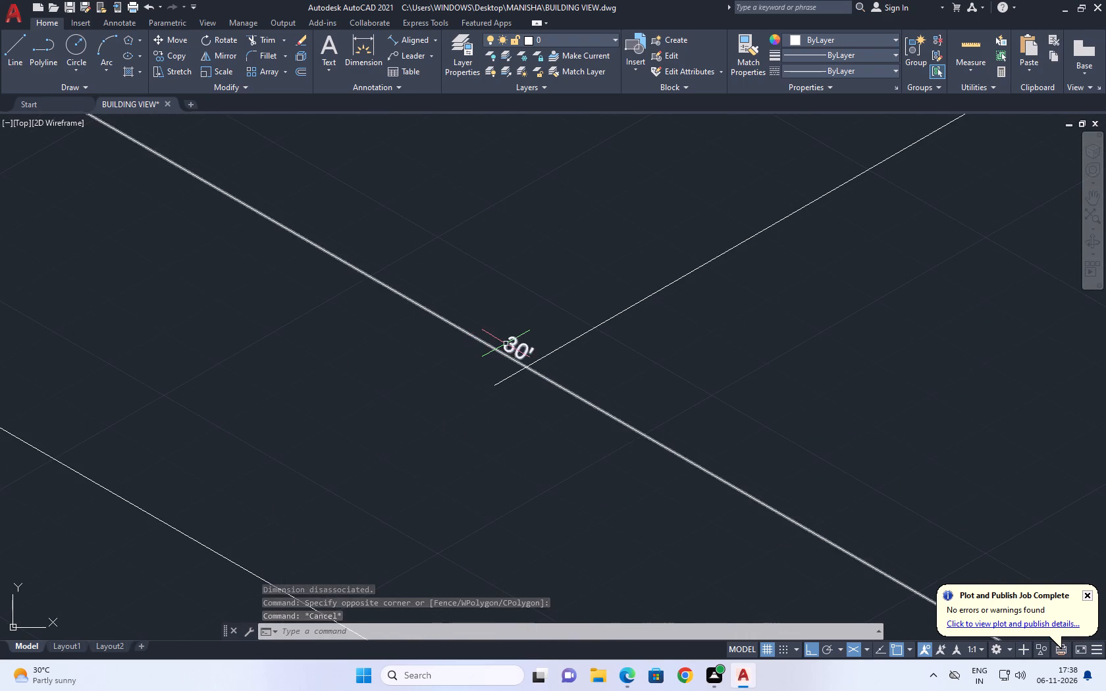
{"action": "left_click", "coordinate": [506, 344]}
{"action": "key", "text": "Delete"}
{"action": "scroll", "coordinate": [514, 342], "scroll_direction": "down", "scroll_amount": 4}
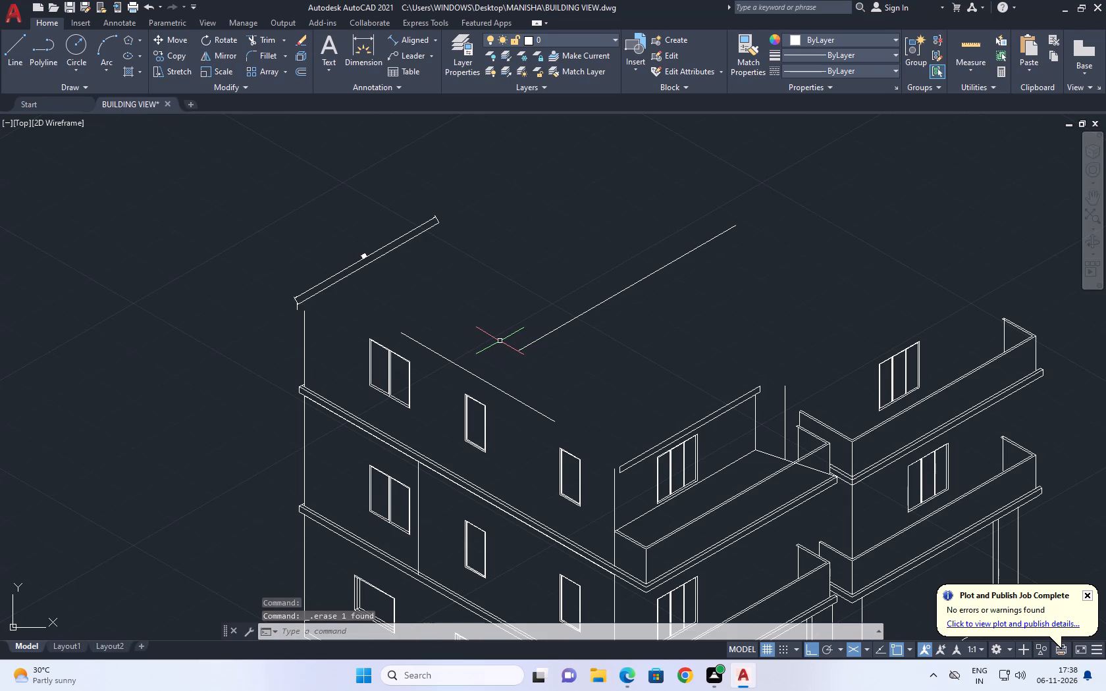
Draw a cross line from the far eave line's midpoint to the near eave line, parallel to the long wall.
{"action": "type", "text": "L"}
{"action": "key", "text": "space"}
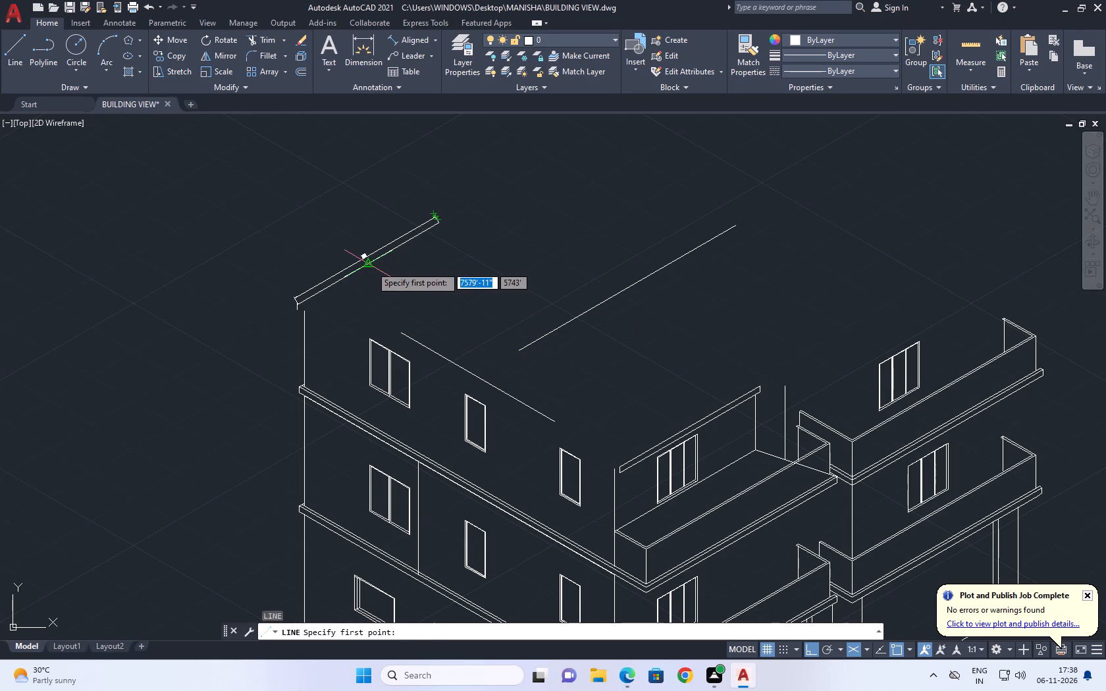
{"action": "left_click_drag", "start_coordinate": [371, 266], "coordinate": [381, 267]}
{"action": "scroll", "coordinate": [654, 438], "scroll_direction": "up", "scroll_amount": 4}
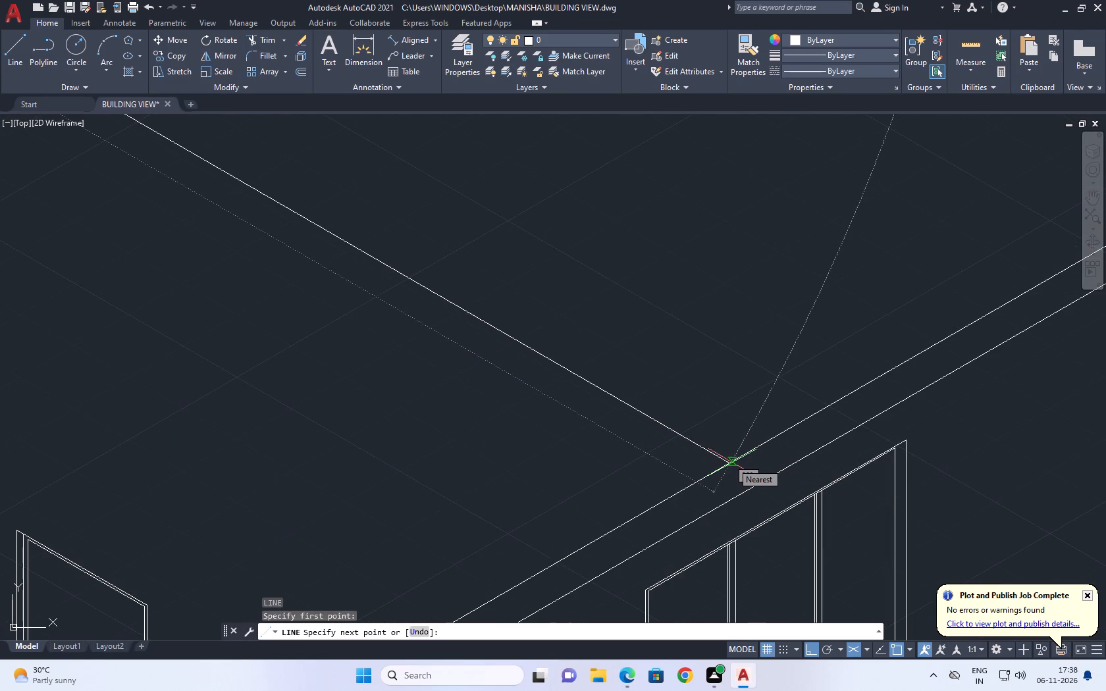
{"action": "left_click", "coordinate": [732, 463]}
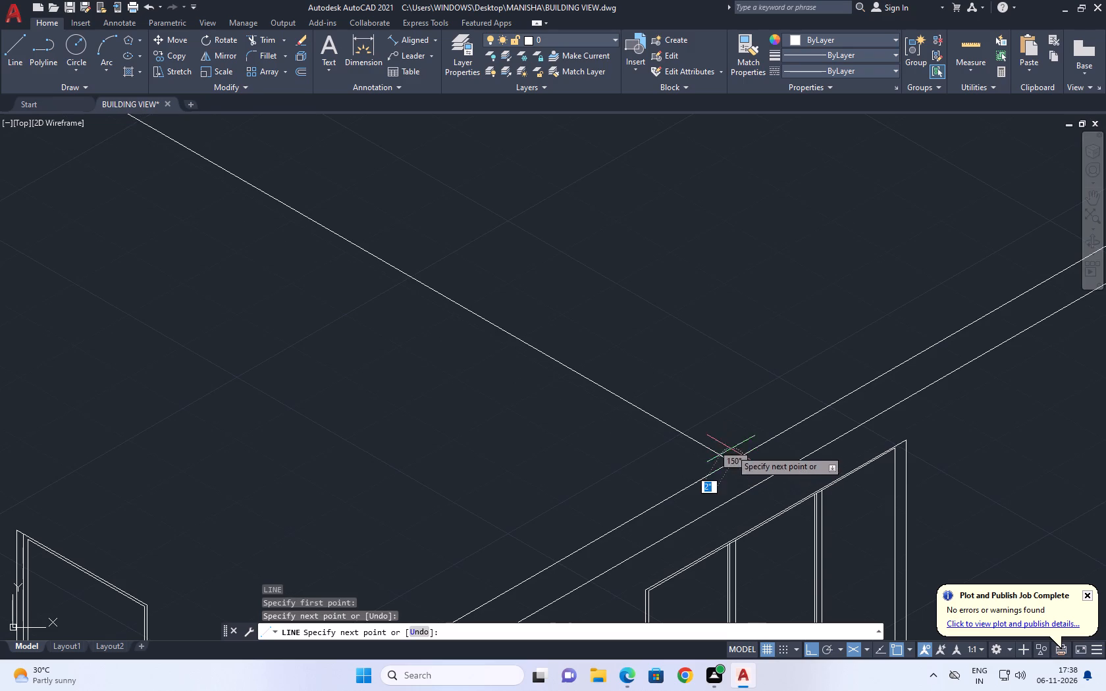
{"action": "middle_click_drag", "start_coordinate": [394, 298], "coordinate": [749, 426]}
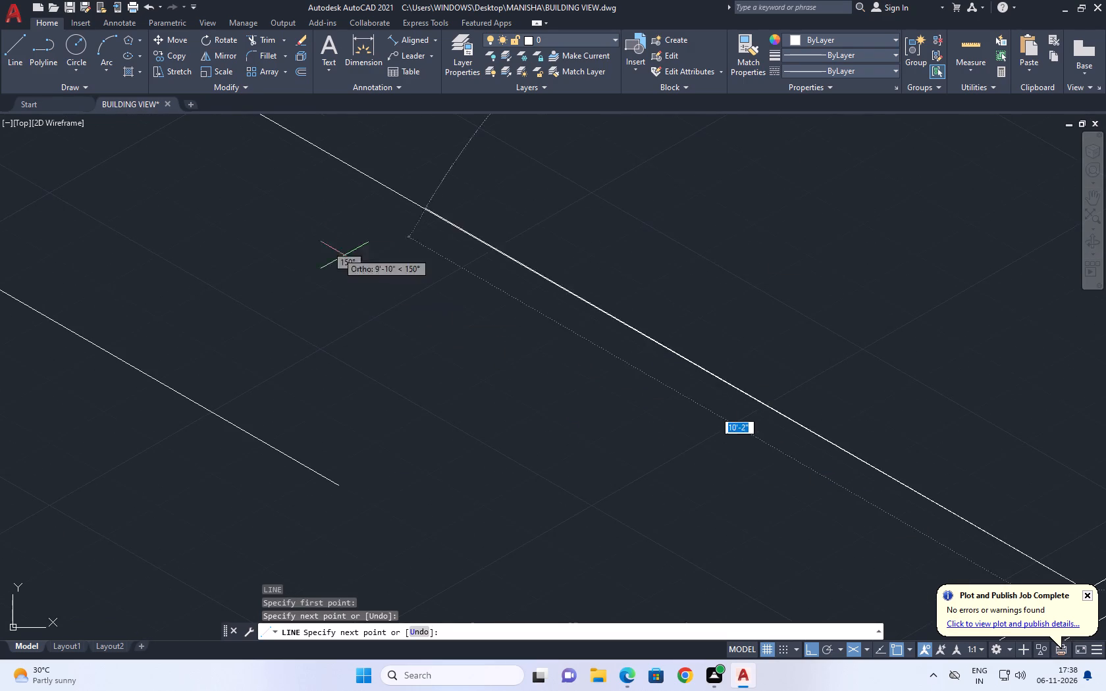
{"action": "middle_click_drag", "start_coordinate": [304, 232], "coordinate": [624, 450]}
{"action": "middle_click_drag", "start_coordinate": [353, 239], "coordinate": [698, 474]}
{"action": "middle_click_drag", "start_coordinate": [333, 261], "coordinate": [564, 417]}
{"action": "middle_click_drag", "start_coordinate": [296, 237], "coordinate": [690, 423]}
{"action": "middle_click_drag", "start_coordinate": [262, 222], "coordinate": [600, 419]}
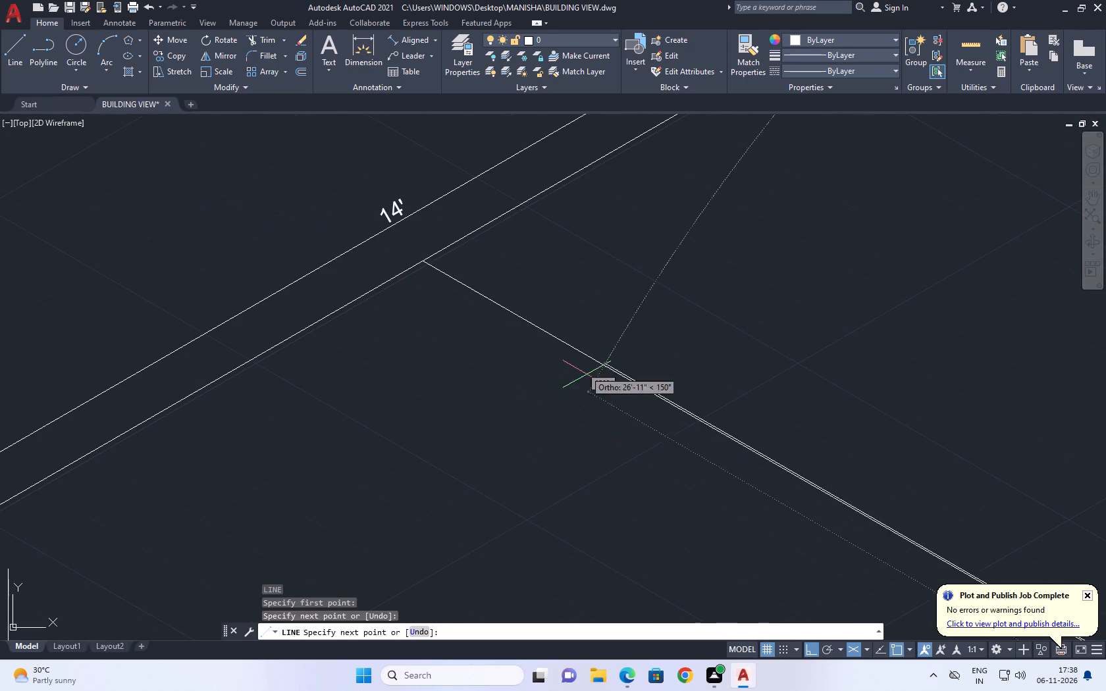
{"action": "scroll", "coordinate": [421, 259], "scroll_direction": "up", "scroll_amount": 2}
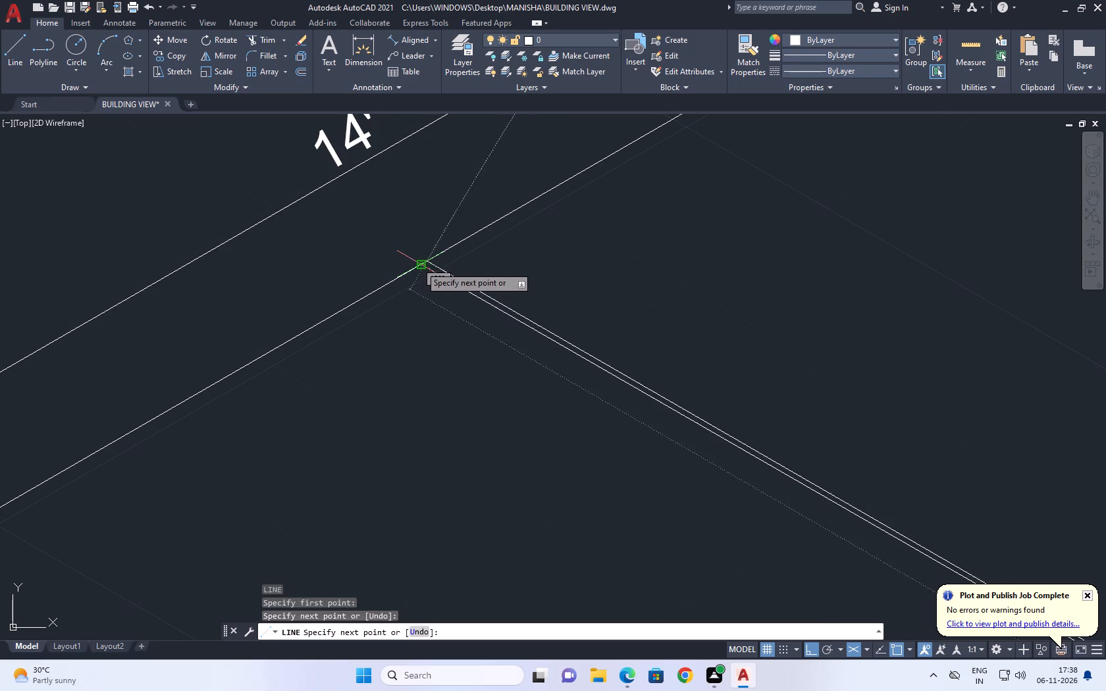
{"action": "scroll", "coordinate": [420, 263], "scroll_direction": "up", "scroll_amount": 4}
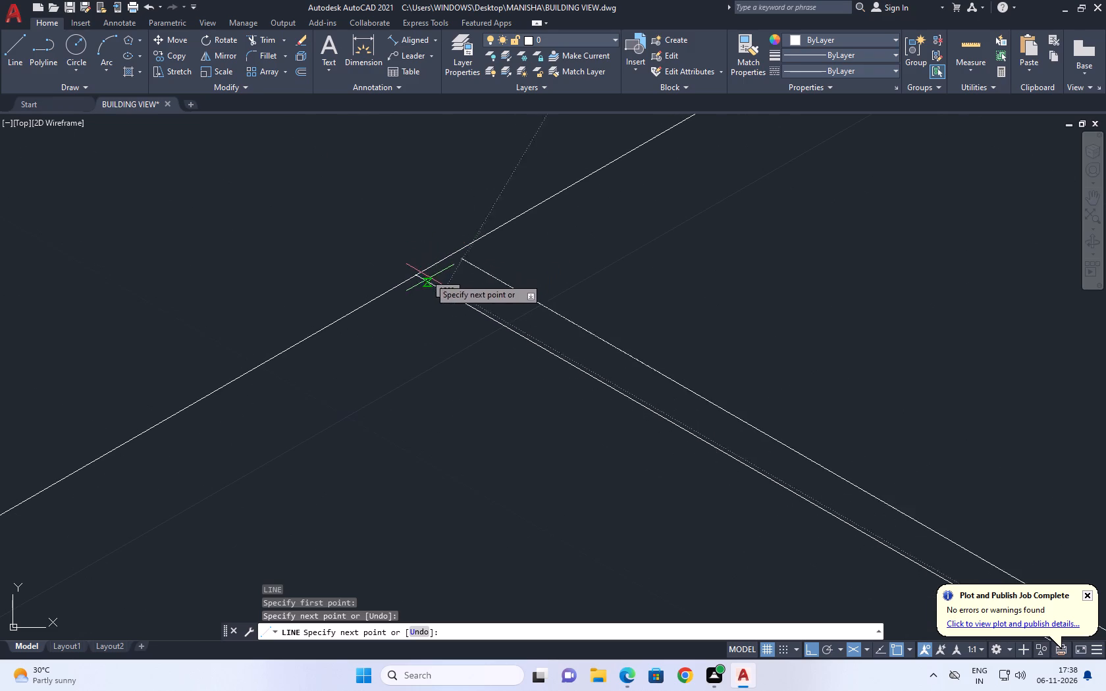
{"action": "key", "text": "space"}
{"action": "scroll", "coordinate": [391, 274], "scroll_direction": "down", "scroll_amount": 5}
{"action": "left_click_drag", "start_coordinate": [535, 317], "coordinate": [512, 326]}
{"action": "left_click", "coordinate": [436, 347]}
{"action": "scroll", "coordinate": [433, 339], "scroll_direction": "down", "scroll_amount": 3}
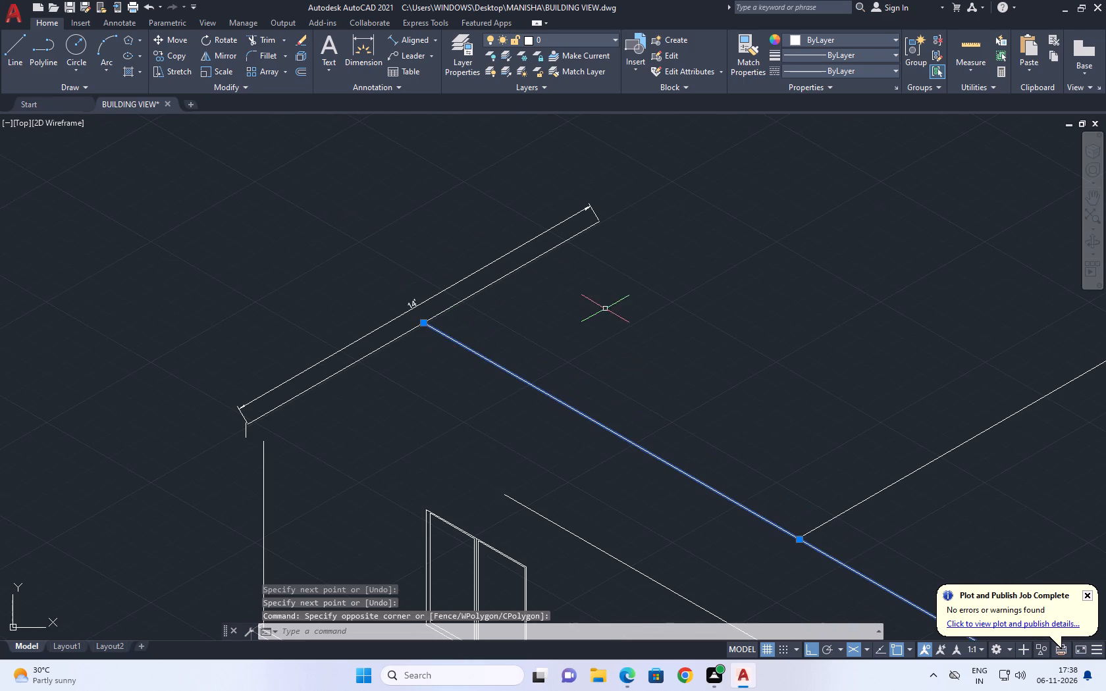
{"action": "key", "text": "Escape"}
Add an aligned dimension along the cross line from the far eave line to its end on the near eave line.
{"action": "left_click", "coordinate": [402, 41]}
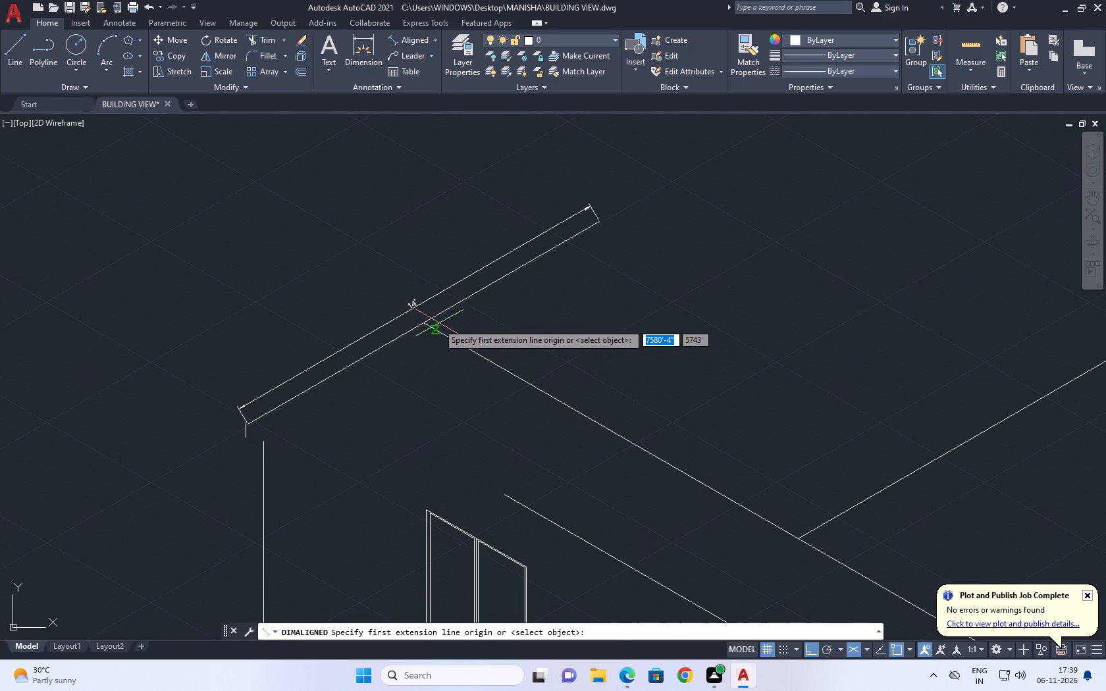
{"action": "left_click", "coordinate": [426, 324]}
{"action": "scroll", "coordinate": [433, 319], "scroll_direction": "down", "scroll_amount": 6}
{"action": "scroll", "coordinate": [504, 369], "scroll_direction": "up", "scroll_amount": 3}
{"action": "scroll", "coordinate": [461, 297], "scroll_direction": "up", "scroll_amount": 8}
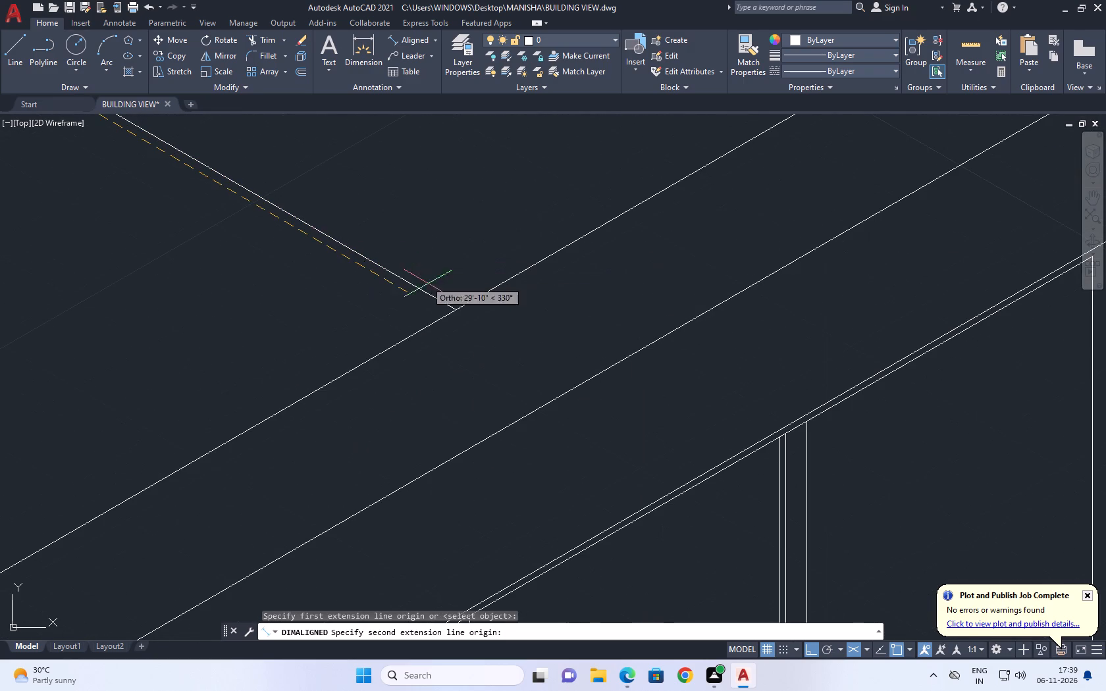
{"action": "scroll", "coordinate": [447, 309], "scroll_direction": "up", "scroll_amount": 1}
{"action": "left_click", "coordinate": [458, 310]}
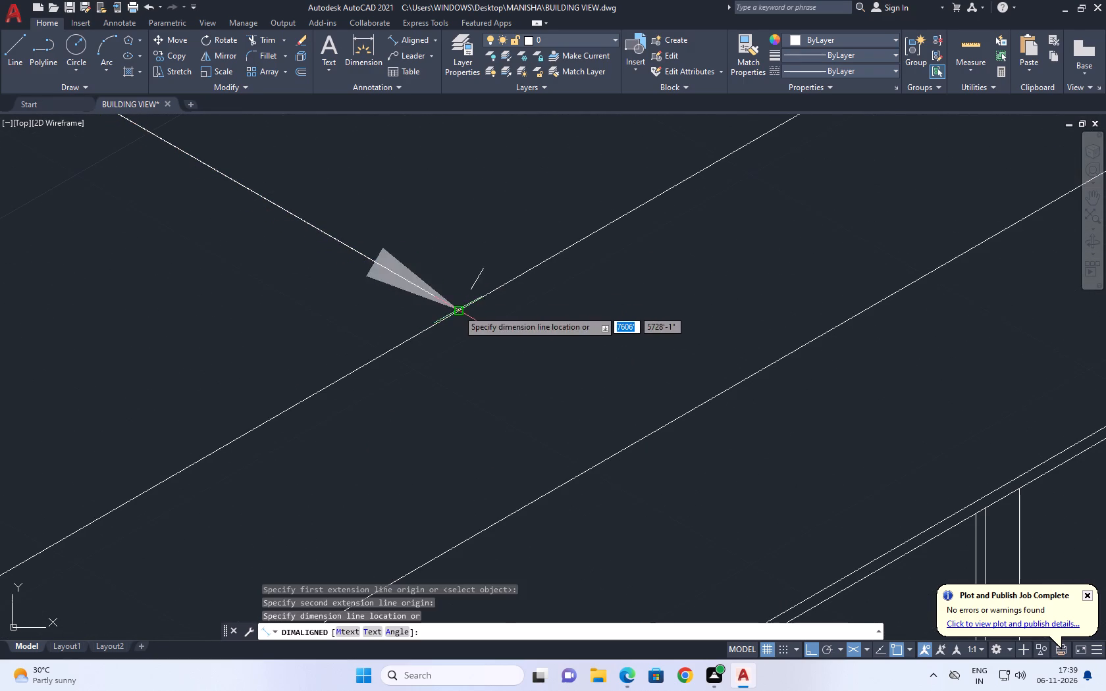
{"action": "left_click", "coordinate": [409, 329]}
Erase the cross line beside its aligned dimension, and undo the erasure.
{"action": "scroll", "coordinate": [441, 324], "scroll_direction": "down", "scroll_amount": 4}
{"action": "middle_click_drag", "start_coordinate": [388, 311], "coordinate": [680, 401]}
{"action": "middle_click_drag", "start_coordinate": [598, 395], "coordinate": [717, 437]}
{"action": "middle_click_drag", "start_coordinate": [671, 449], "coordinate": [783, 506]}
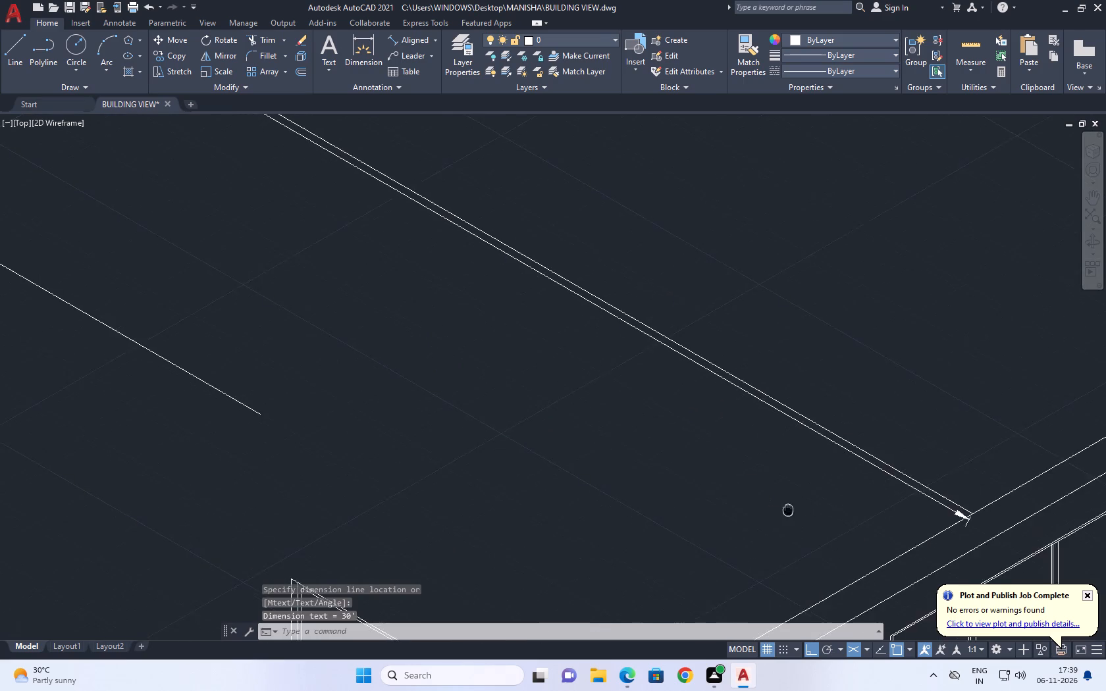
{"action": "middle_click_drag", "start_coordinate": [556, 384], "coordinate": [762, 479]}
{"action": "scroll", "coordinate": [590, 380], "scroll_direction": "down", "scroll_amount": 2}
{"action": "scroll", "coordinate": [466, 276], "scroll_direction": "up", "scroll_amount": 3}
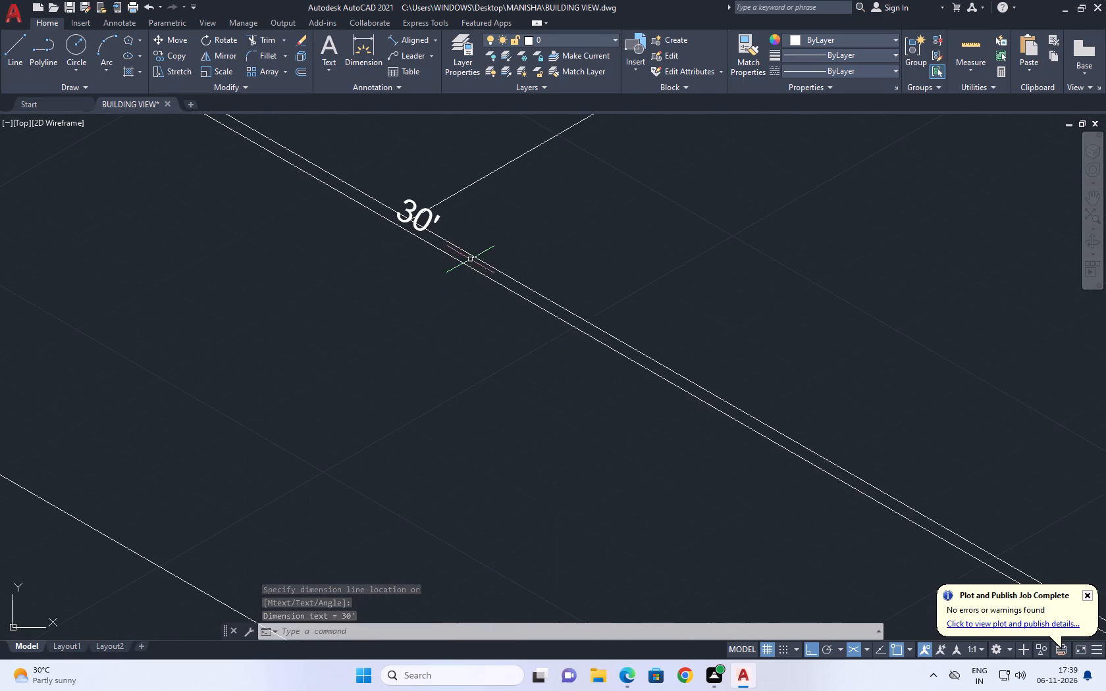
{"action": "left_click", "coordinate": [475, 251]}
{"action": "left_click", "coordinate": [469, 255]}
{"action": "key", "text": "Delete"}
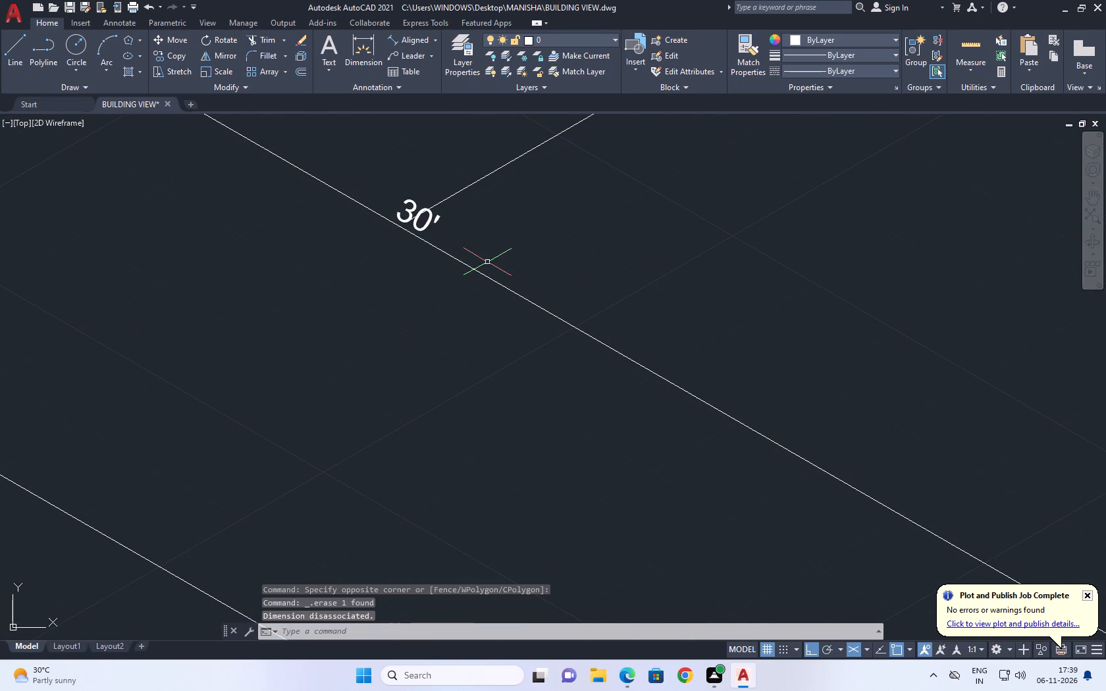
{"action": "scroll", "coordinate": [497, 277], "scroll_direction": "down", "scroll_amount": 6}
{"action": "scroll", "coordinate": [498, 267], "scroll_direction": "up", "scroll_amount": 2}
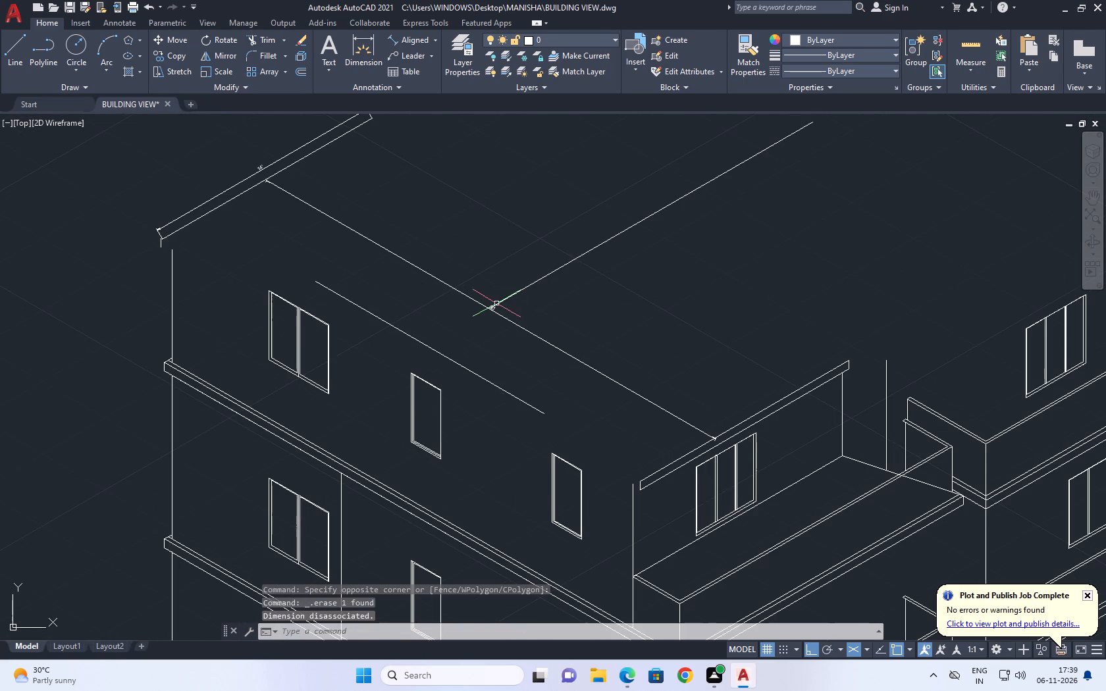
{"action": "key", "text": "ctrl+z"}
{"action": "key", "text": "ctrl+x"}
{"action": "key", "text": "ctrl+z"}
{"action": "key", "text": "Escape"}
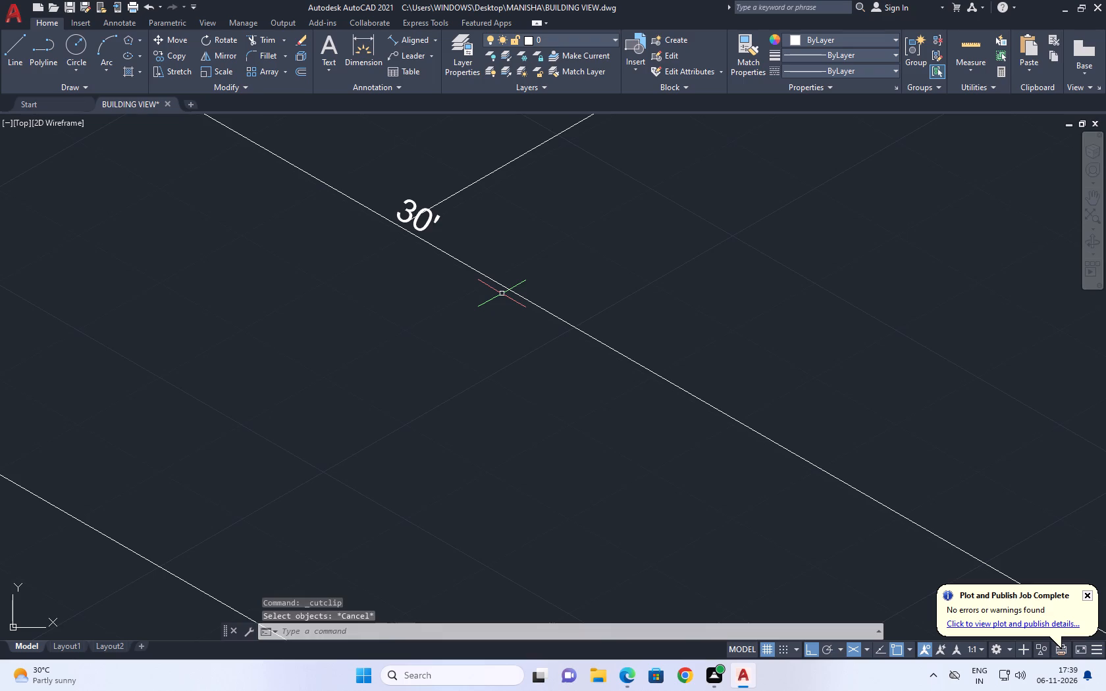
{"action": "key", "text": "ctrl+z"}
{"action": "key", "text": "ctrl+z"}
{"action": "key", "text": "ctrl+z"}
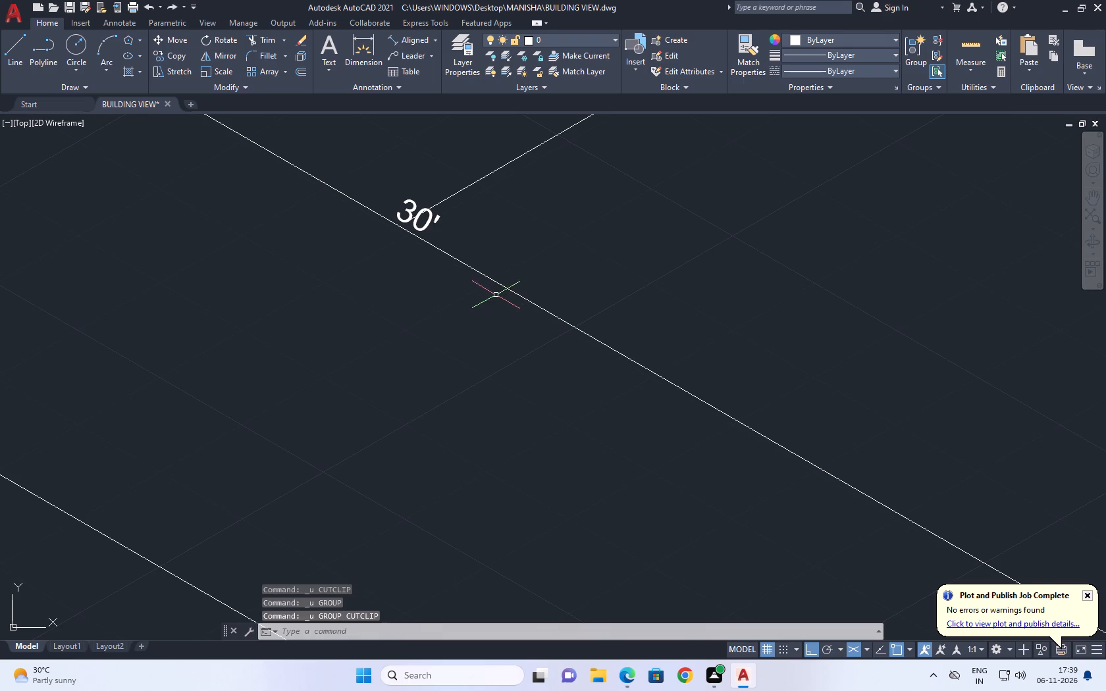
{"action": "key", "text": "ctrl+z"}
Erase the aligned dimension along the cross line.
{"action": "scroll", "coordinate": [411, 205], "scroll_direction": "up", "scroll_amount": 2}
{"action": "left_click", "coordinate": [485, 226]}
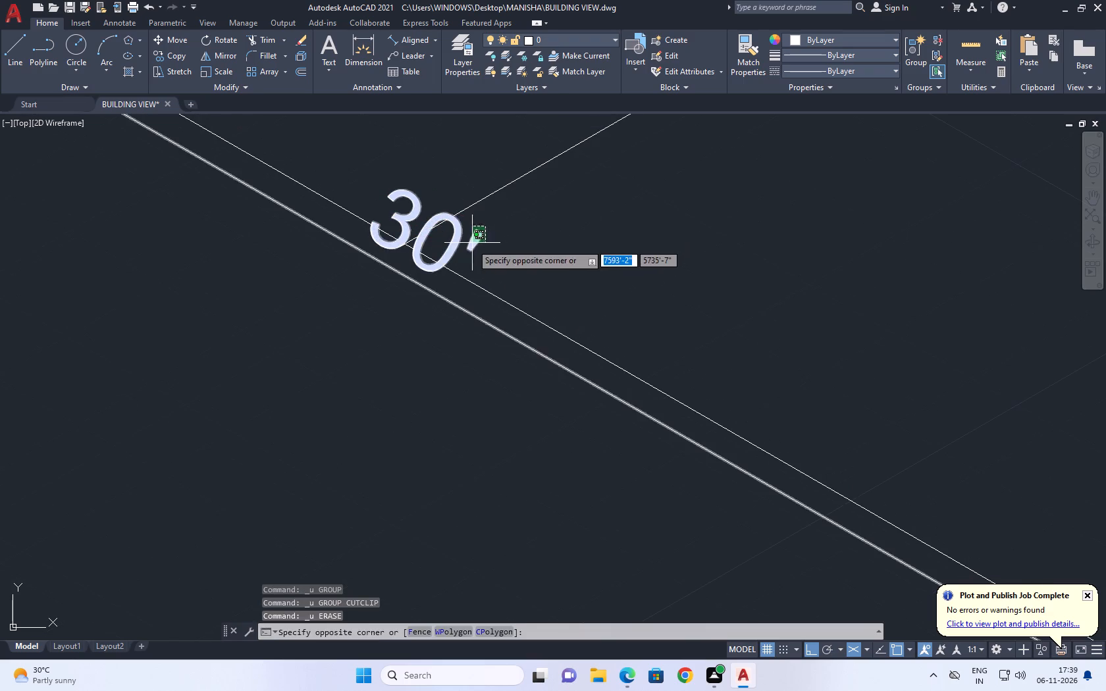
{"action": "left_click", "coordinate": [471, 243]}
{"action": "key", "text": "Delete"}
Move the long ridge line by its near end onto the midpoint of the cross line.
{"action": "scroll", "coordinate": [506, 311], "scroll_direction": "down", "scroll_amount": 4}
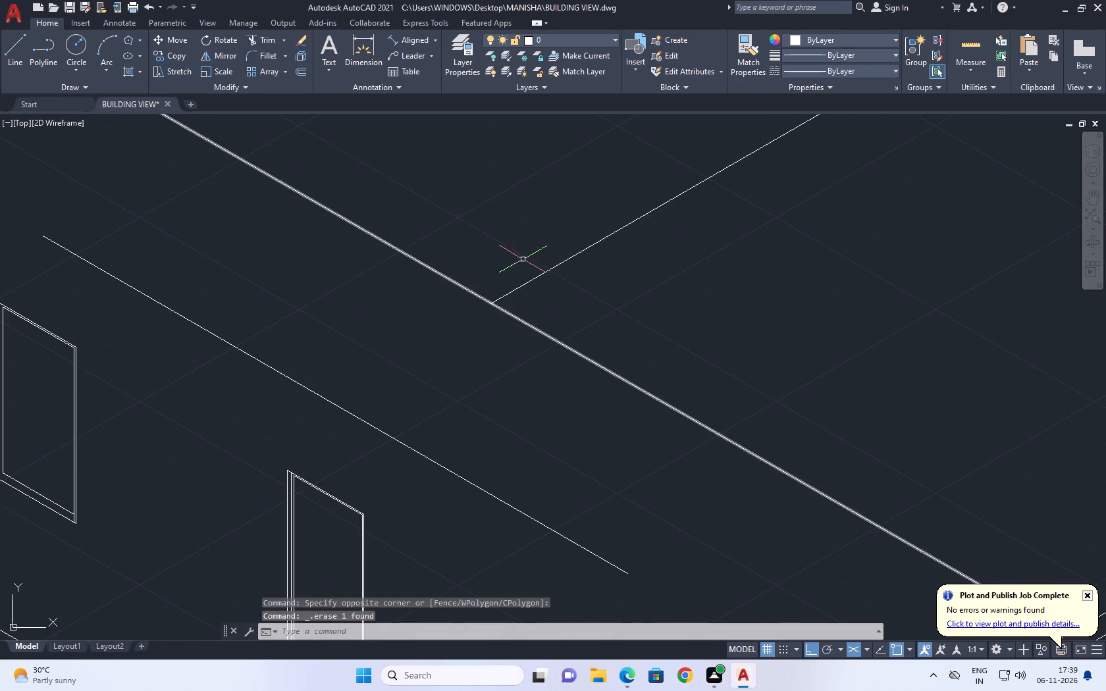
{"action": "left_click_drag", "start_coordinate": [555, 303], "coordinate": [550, 292]}
{"action": "left_click", "coordinate": [516, 240]}
{"action": "middle_click_drag", "start_coordinate": [517, 295], "coordinate": [569, 349]}
{"action": "key", "text": "m"}
{"action": "key", "text": "space"}
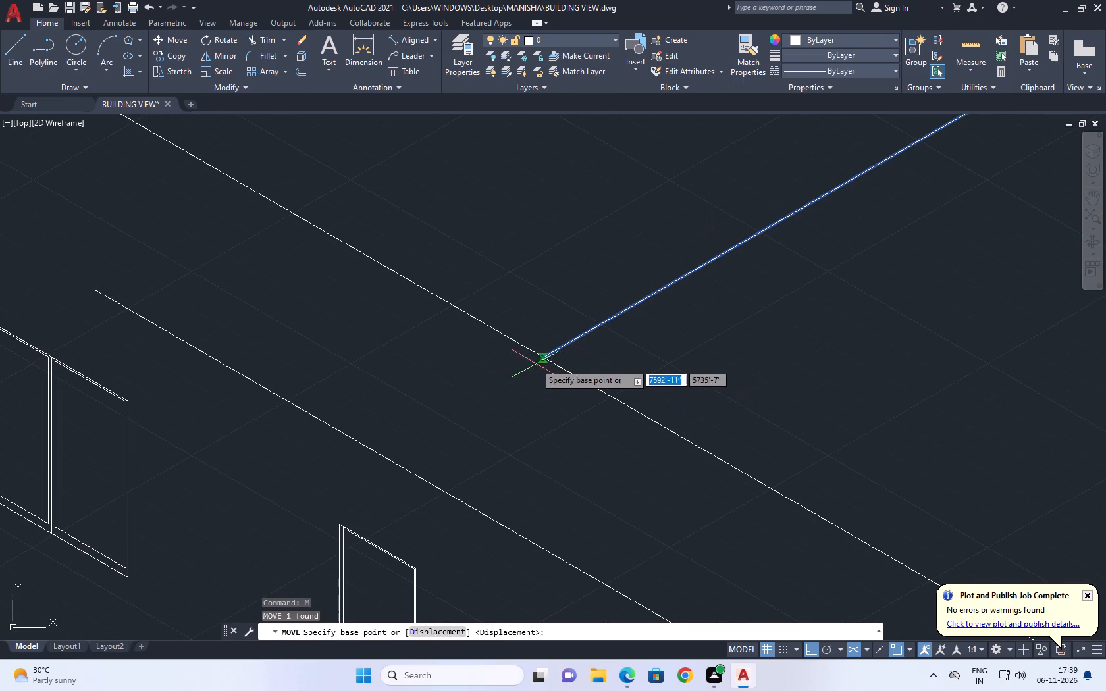
{"action": "left_click", "coordinate": [542, 359]}
{"action": "scroll", "coordinate": [509, 335], "scroll_direction": "down", "scroll_amount": 4}
{"action": "left_click", "coordinate": [515, 338]}
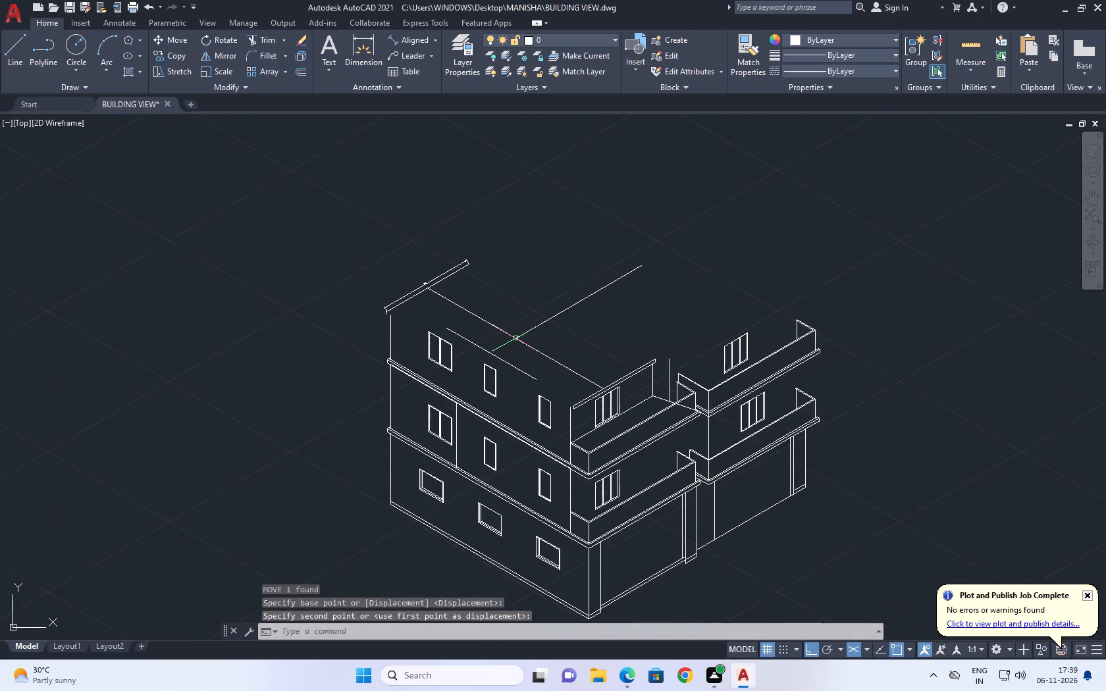
Draw a line from the cross line's midpoint that continues the ridge direction past the short parallel line above the windows.
{"action": "scroll", "coordinate": [514, 344], "scroll_direction": "up", "scroll_amount": 3}
{"action": "middle_click_drag", "start_coordinate": [513, 342], "coordinate": [594, 362]}
{"action": "key", "text": "l"}
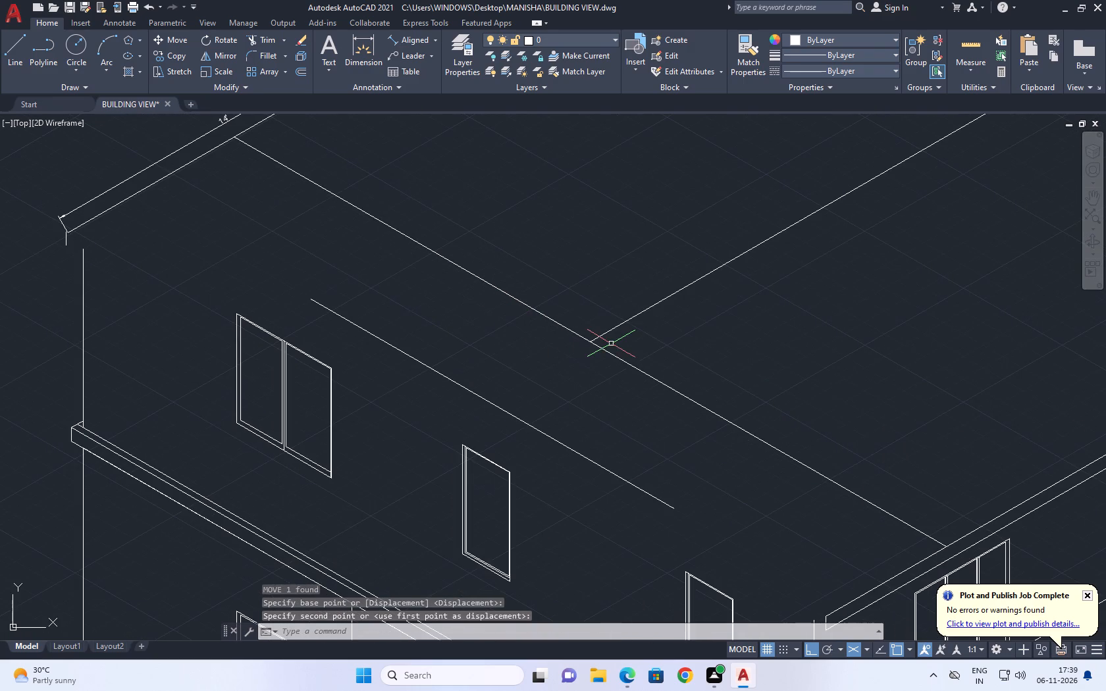
{"action": "key", "text": "space"}
{"action": "left_click", "coordinate": [588, 344]}
{"action": "left_click", "coordinate": [379, 451]}
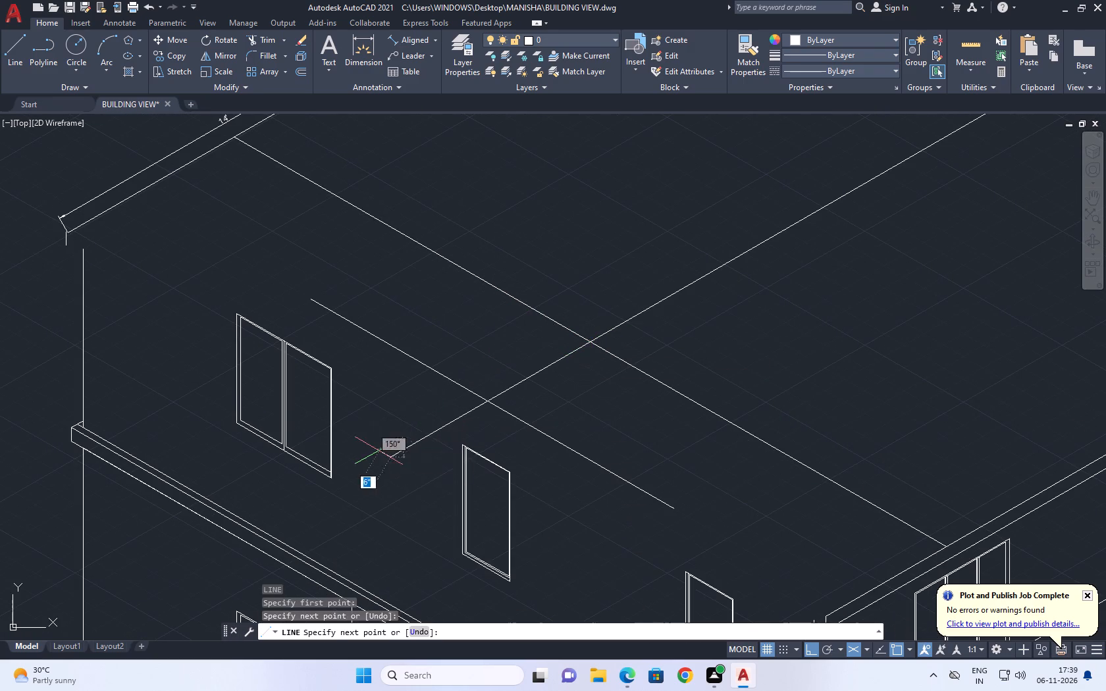
{"action": "key", "text": "space"}
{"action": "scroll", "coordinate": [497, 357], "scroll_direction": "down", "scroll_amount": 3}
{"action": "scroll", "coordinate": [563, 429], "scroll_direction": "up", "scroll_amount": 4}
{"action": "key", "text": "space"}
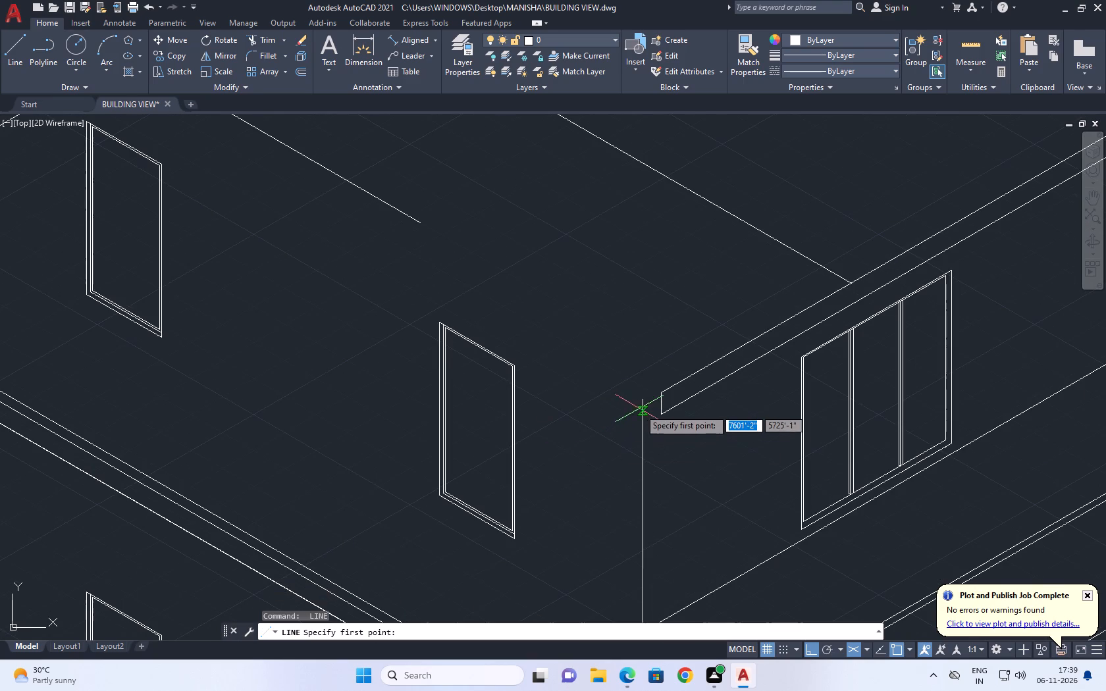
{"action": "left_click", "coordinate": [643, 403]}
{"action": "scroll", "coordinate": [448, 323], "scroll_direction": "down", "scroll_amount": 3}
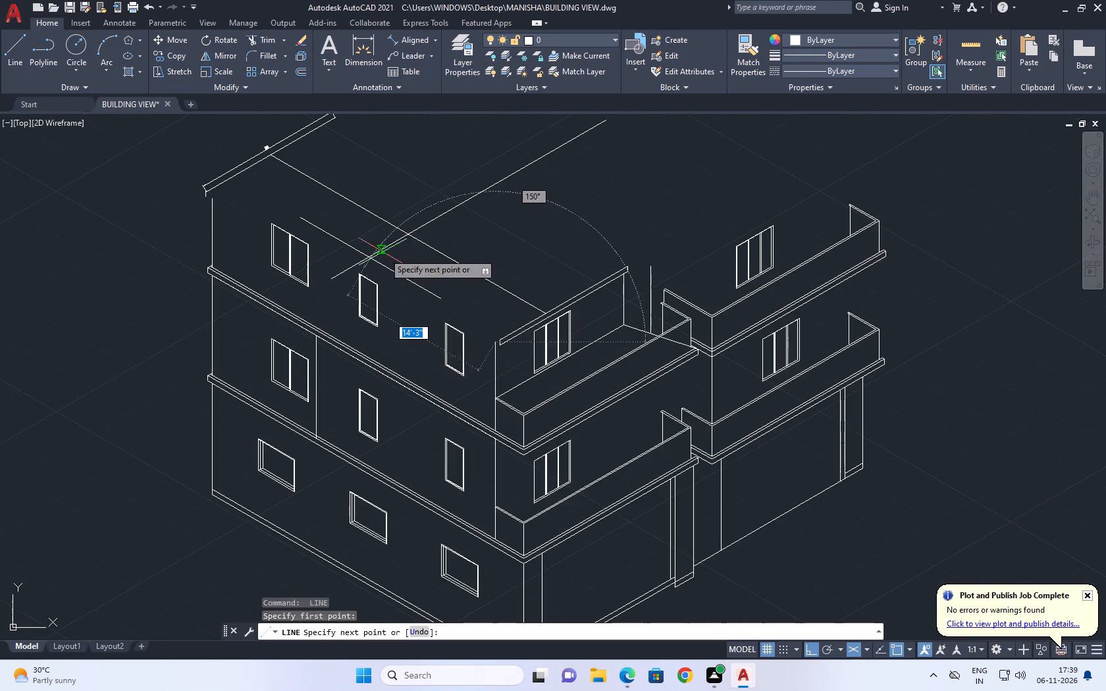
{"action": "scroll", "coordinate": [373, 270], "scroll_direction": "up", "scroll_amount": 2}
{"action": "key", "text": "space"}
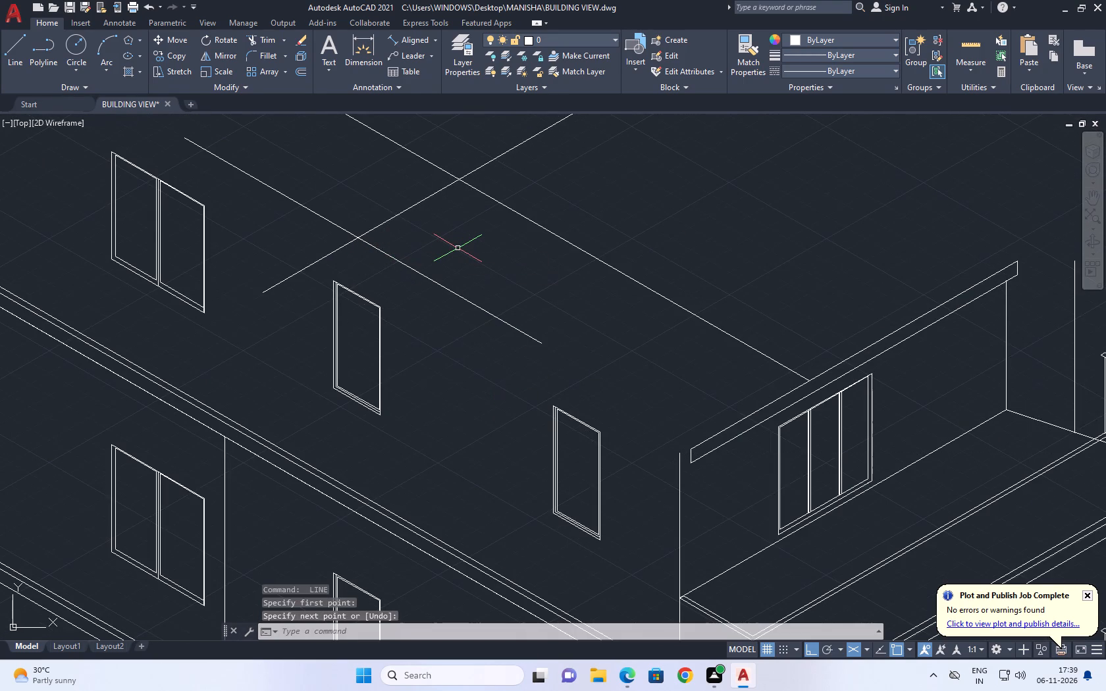
Move the short line above the windows by its midpoint onto its intersection with the ridge extension line.
{"action": "middle_click_drag", "start_coordinate": [450, 369], "coordinate": [581, 374]}
{"action": "middle_click_drag", "start_coordinate": [345, 320], "coordinate": [392, 340]}
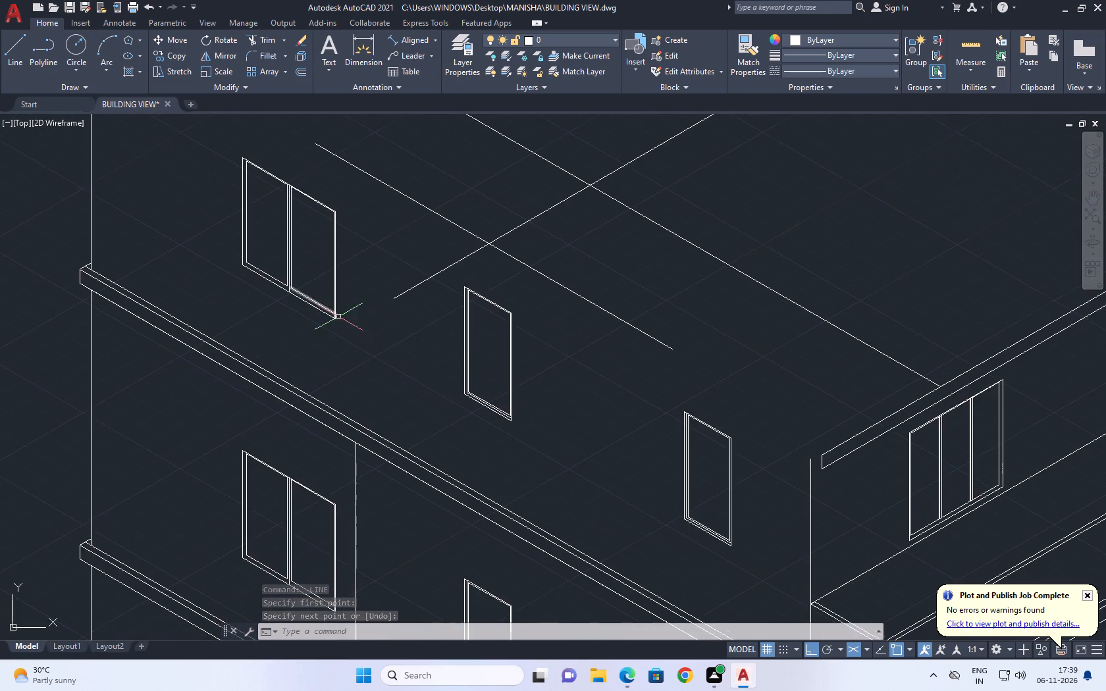
{"action": "middle_click_drag", "start_coordinate": [392, 340], "coordinate": [486, 355]}
{"action": "scroll", "coordinate": [544, 340], "scroll_direction": "down", "scroll_amount": 2}
{"action": "scroll", "coordinate": [562, 321], "scroll_direction": "up", "scroll_amount": 1}
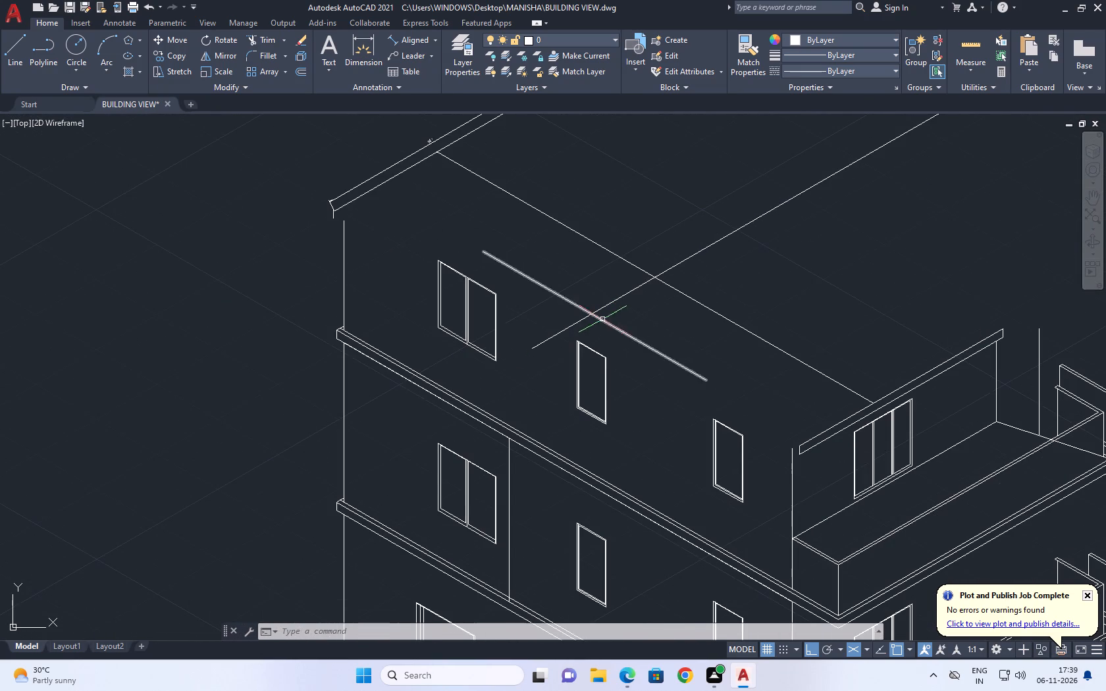
{"action": "left_click", "coordinate": [607, 324]}
{"action": "scroll", "coordinate": [618, 334], "scroll_direction": "up", "scroll_amount": 3}
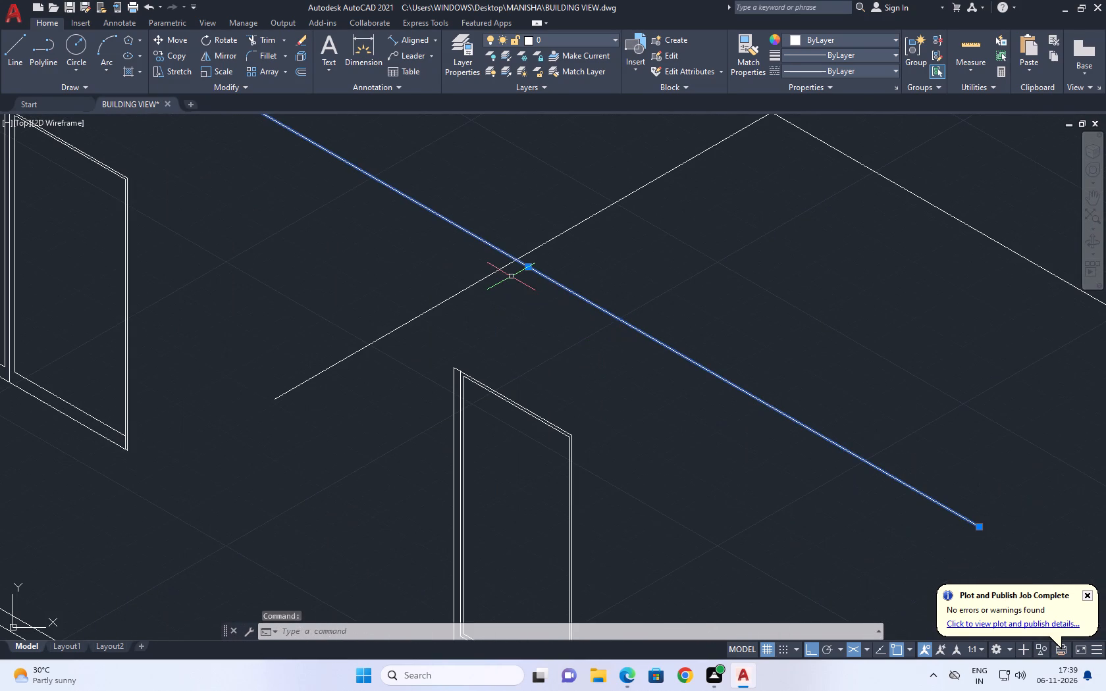
{"action": "type", "text": "M"}
{"action": "key", "text": "space"}
{"action": "left_click", "coordinate": [529, 269]}
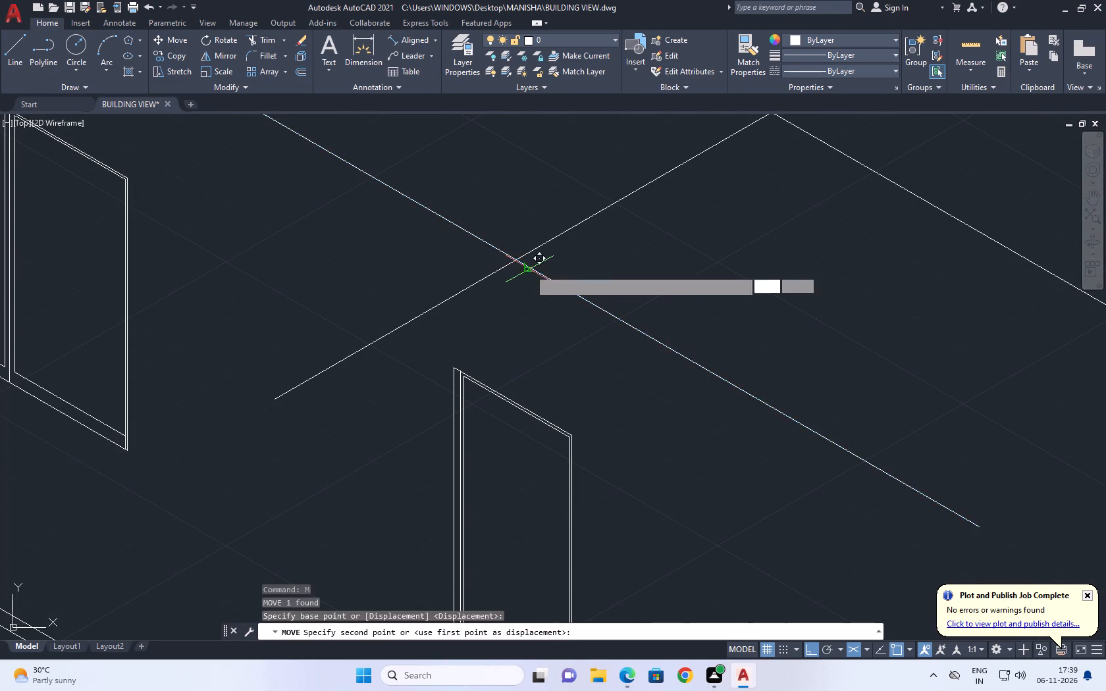
{"action": "left_click", "coordinate": [514, 262]}
Draw a line from the long wall's far corner edge, just below its top, to the short line's midpoint.
{"action": "scroll", "coordinate": [535, 257], "scroll_direction": "down", "scroll_amount": 4}
{"action": "middle_click_drag", "start_coordinate": [485, 284], "coordinate": [515, 305]}
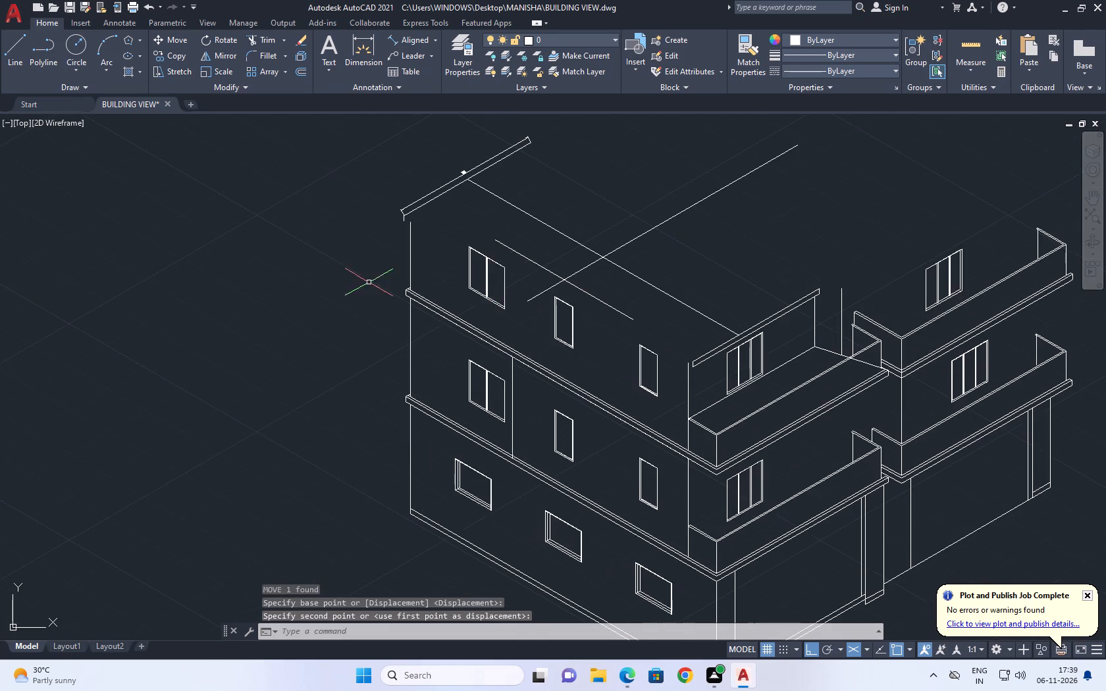
{"action": "scroll", "coordinate": [411, 267], "scroll_direction": "up", "scroll_amount": 1}
{"action": "middle_click_drag", "start_coordinate": [417, 249], "coordinate": [460, 326]}
{"action": "scroll", "coordinate": [498, 342], "scroll_direction": "down", "scroll_amount": 1}
{"action": "type", "text": "L"}
{"action": "key", "text": "space"}
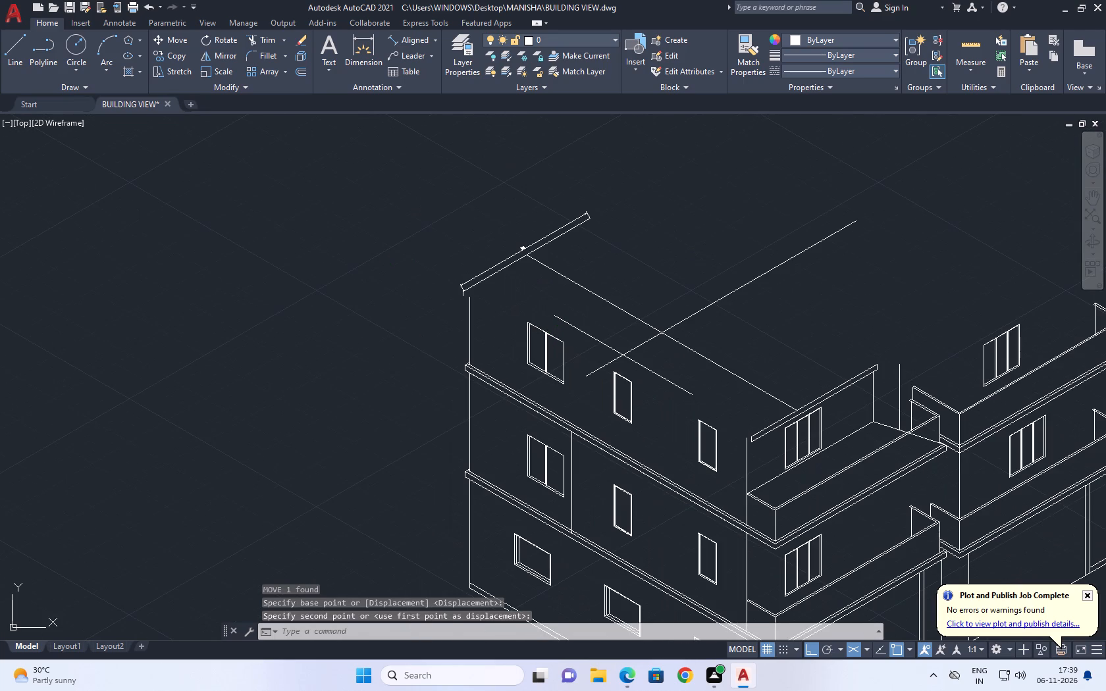
{"action": "scroll", "coordinate": [469, 321], "scroll_direction": "up", "scroll_amount": 1}
{"action": "left_click", "coordinate": [469, 317]}
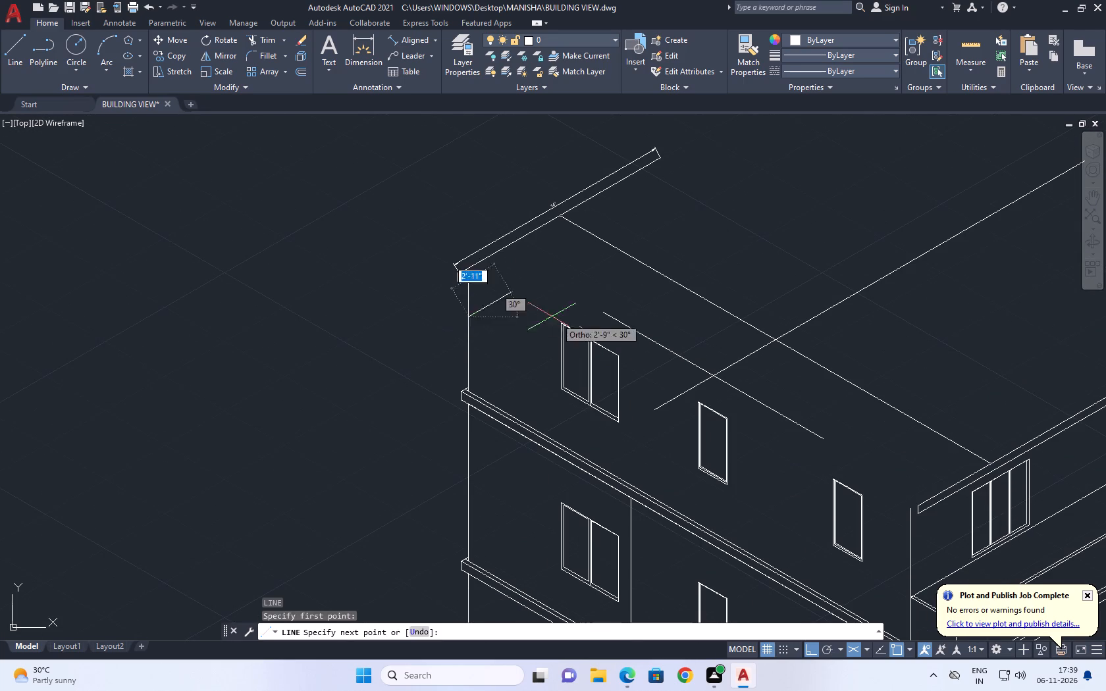
{"action": "left_click", "coordinate": [712, 377]}
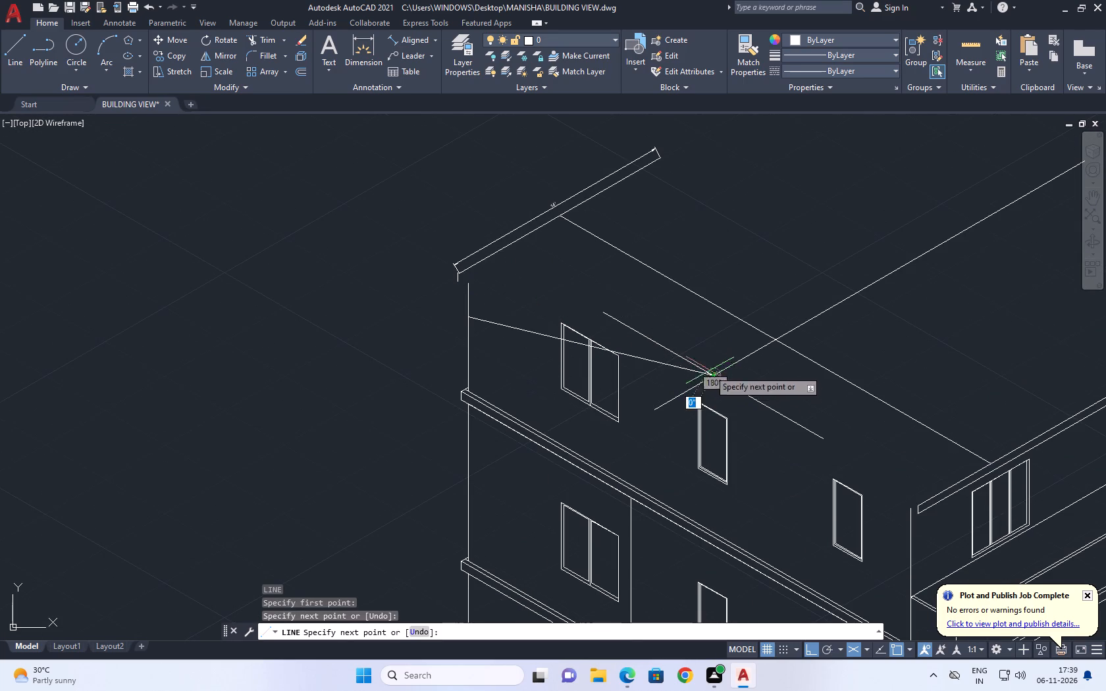
{"action": "key", "text": "space"}
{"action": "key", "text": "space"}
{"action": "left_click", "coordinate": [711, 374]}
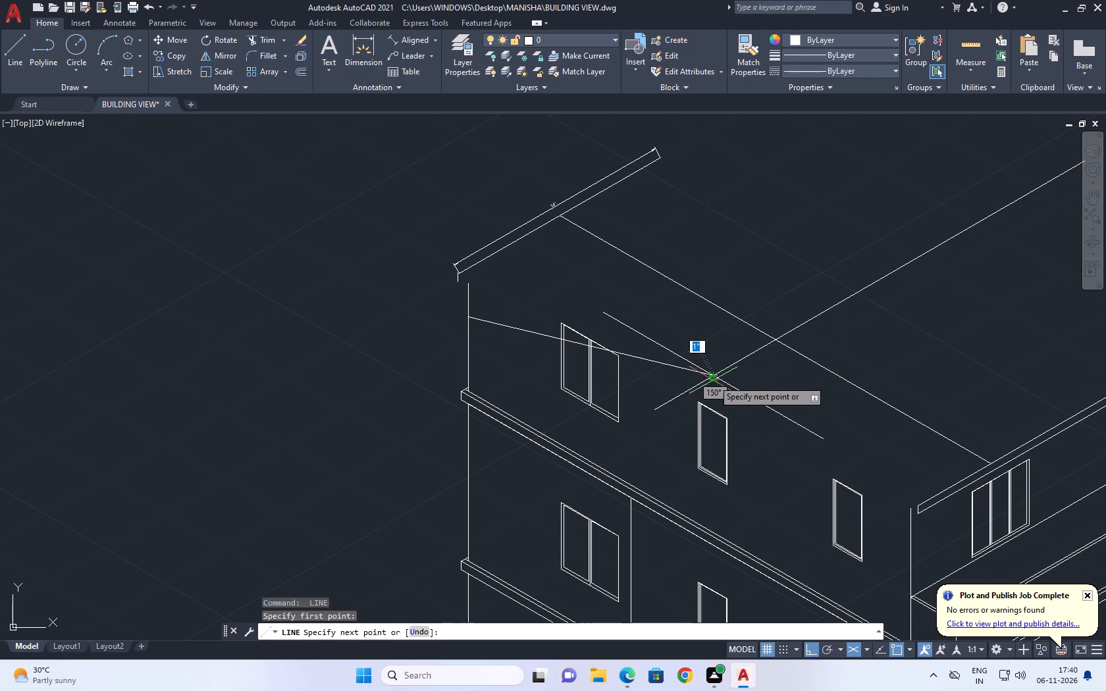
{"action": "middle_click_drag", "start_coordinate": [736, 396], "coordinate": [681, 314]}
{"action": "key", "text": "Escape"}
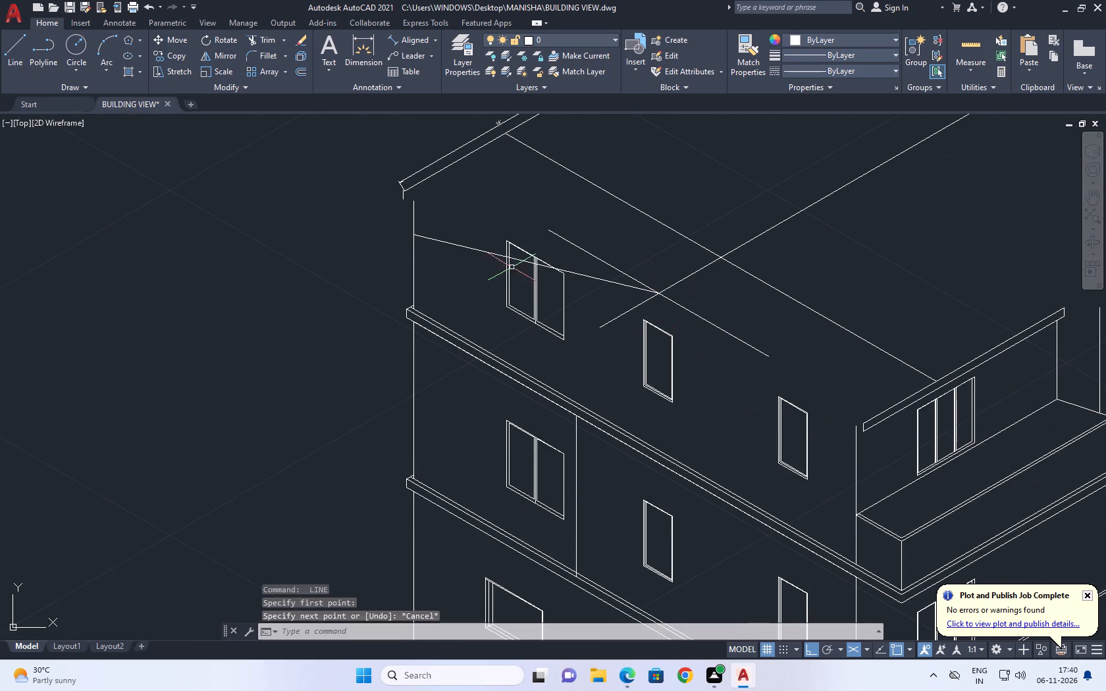
Draw a construction line along the long wall from the gable slope's far-corner endpoint to just past the near corner edge.
{"action": "key", "text": "l"}
{"action": "key", "text": "space"}
{"action": "left_click", "coordinate": [411, 236]}
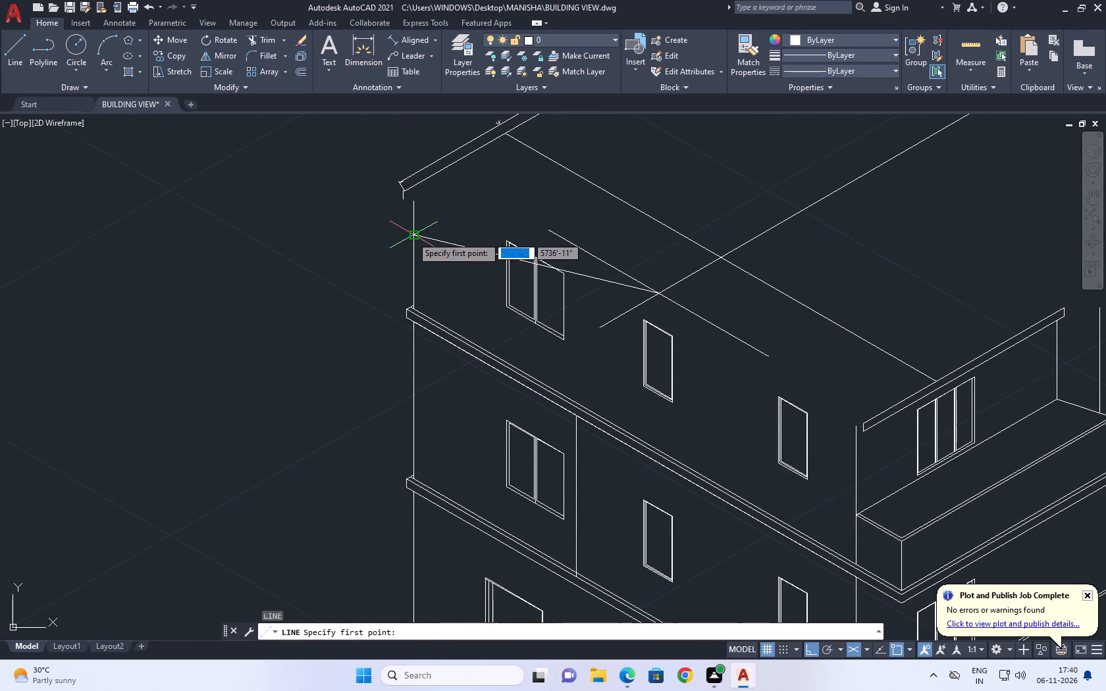
{"action": "scroll", "coordinate": [847, 478], "scroll_direction": "up", "scroll_amount": 3}
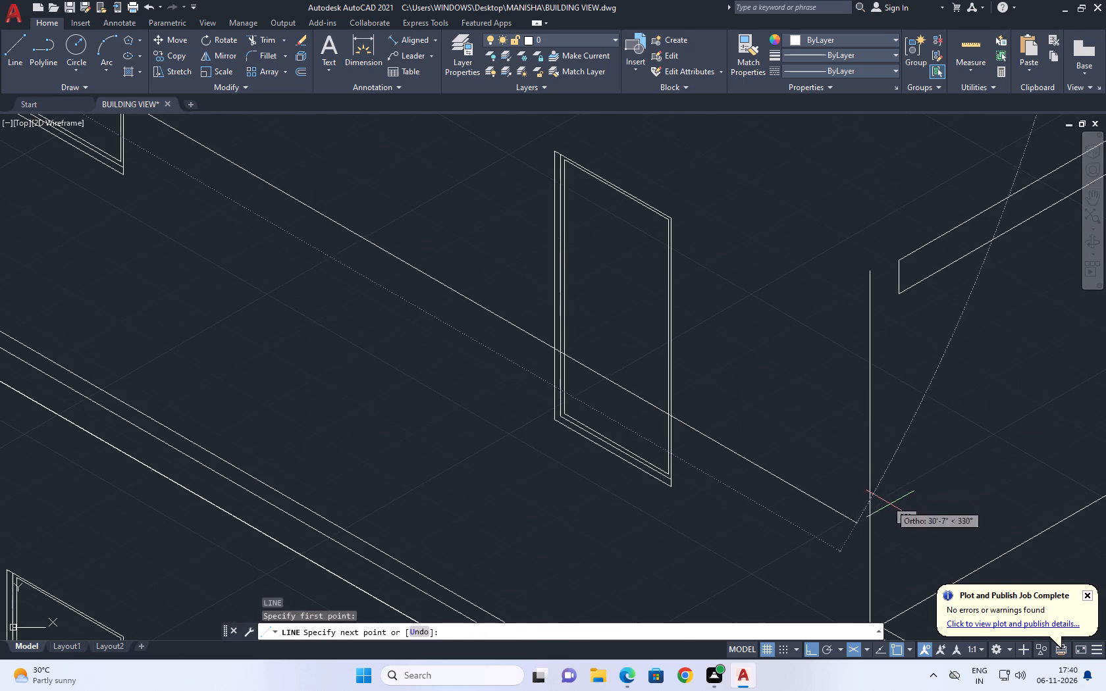
{"action": "left_click", "coordinate": [947, 526]}
{"action": "key", "text": "space"}
{"action": "scroll", "coordinate": [872, 438], "scroll_direction": "down", "scroll_amount": 3}
Draw the second gable slope from the short line's midpoint to where the construction line meets the near corner edge.
{"action": "key", "text": "space"}
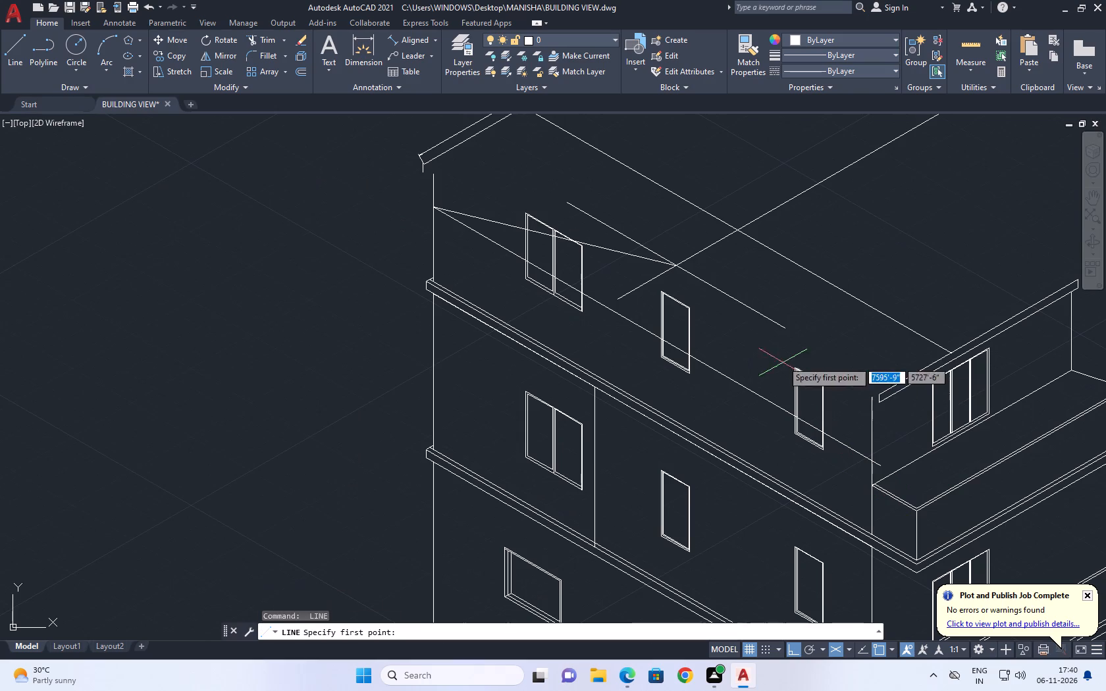
{"action": "left_click", "coordinate": [677, 265]}
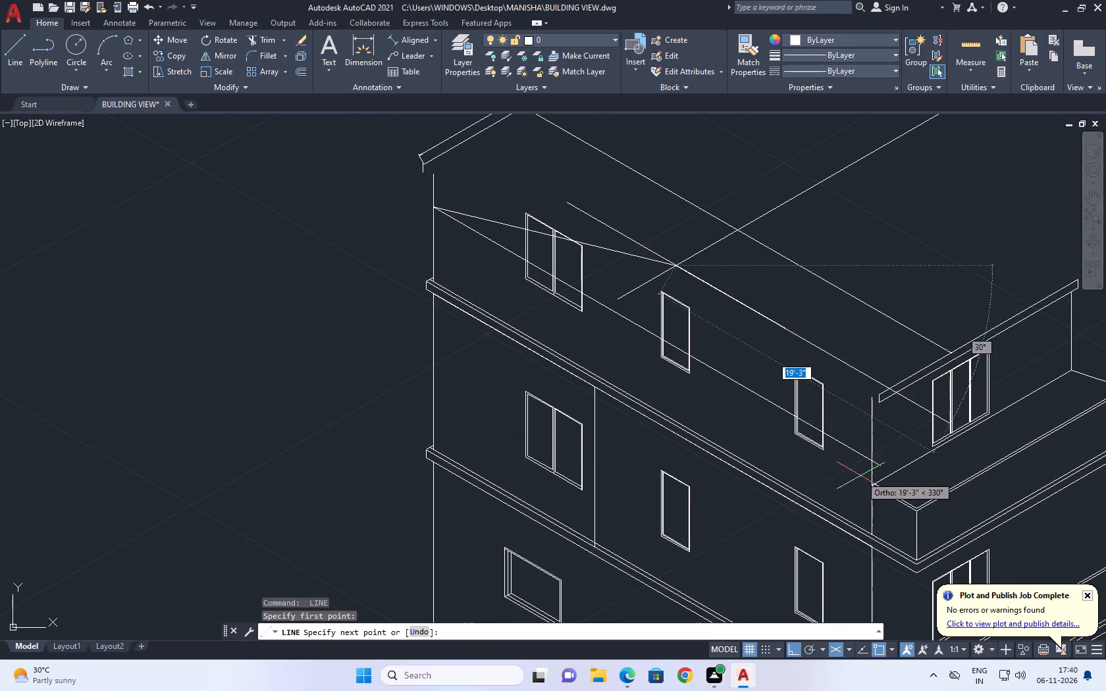
{"action": "scroll", "coordinate": [887, 472], "scroll_direction": "up", "scroll_amount": 2}
{"action": "left_click", "coordinate": [841, 446]}
{"action": "key", "text": "space"}
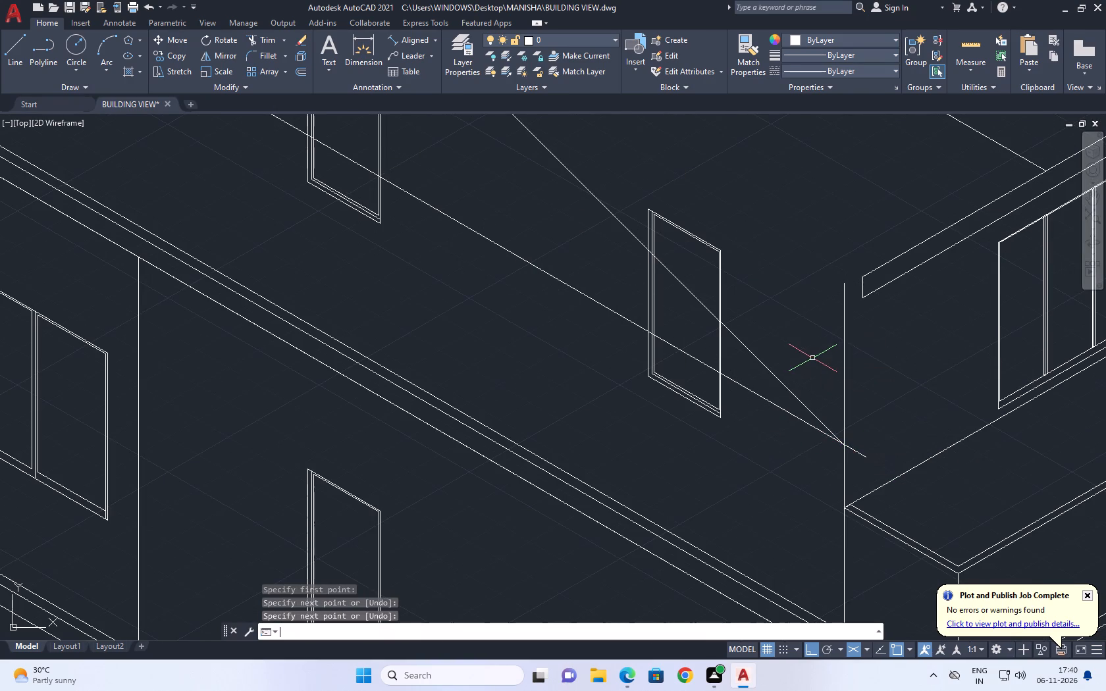
Shorten the ridge extension line by pulling its outer end back to the gable apex.
{"action": "scroll", "coordinate": [823, 368], "scroll_direction": "down", "scroll_amount": 2}
{"action": "middle_click_drag", "start_coordinate": [673, 279], "coordinate": [677, 299]}
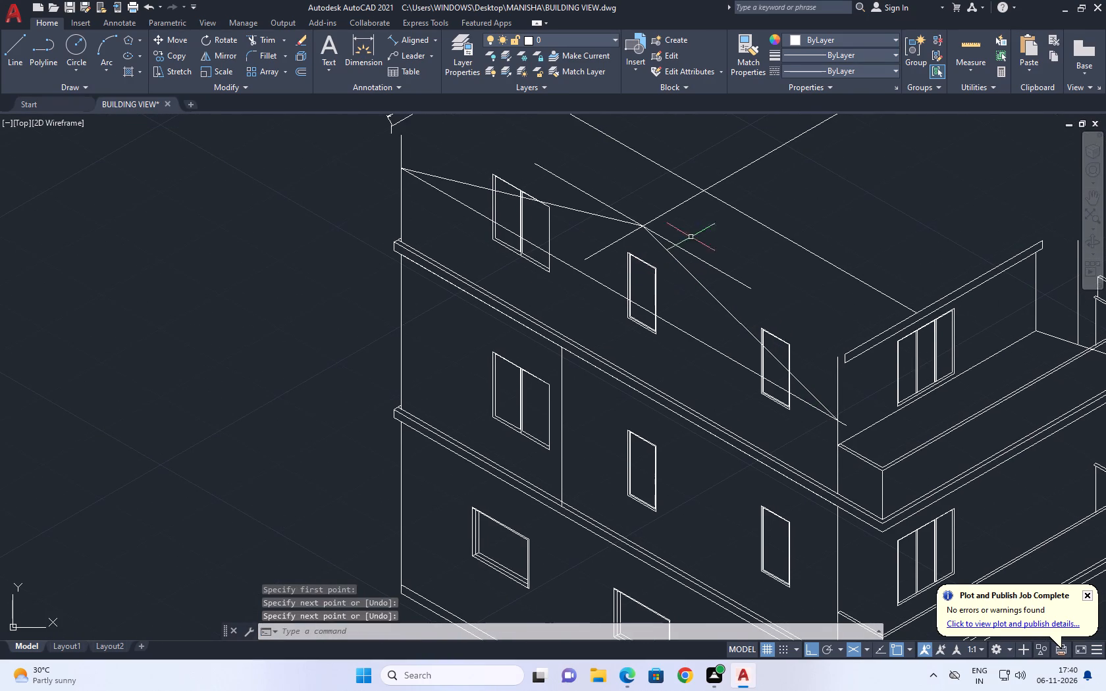
{"action": "scroll", "coordinate": [685, 230], "scroll_direction": "down", "scroll_amount": 1}
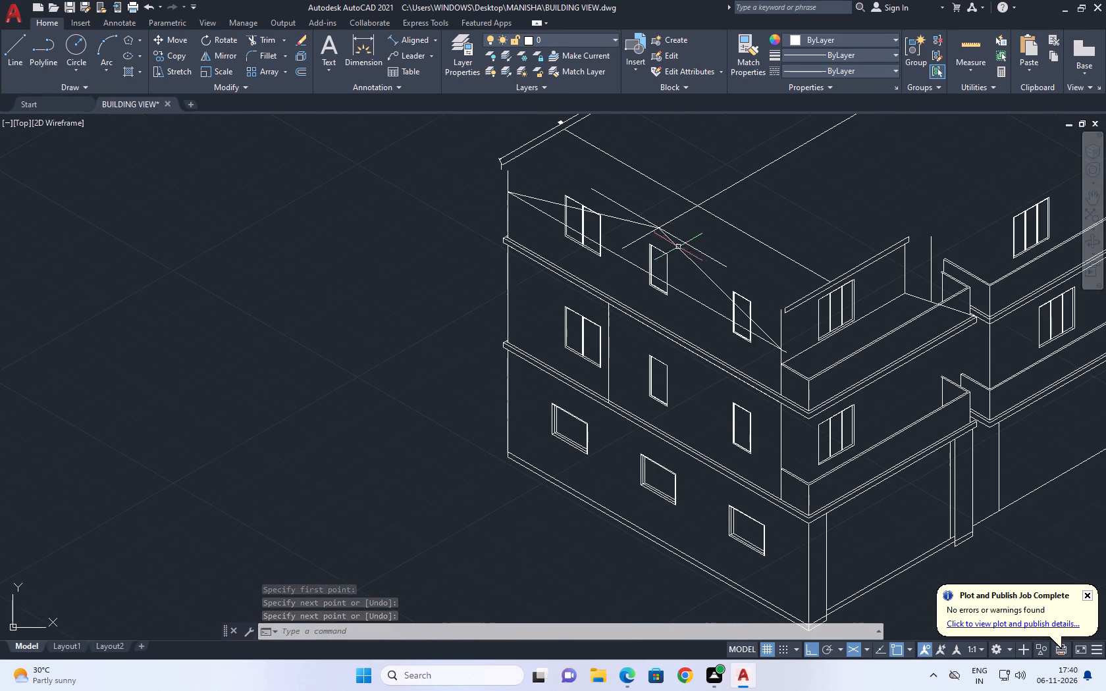
{"action": "scroll", "coordinate": [600, 220], "scroll_direction": "up", "scroll_amount": 2}
{"action": "middle_click_drag", "start_coordinate": [693, 265], "coordinate": [660, 315]}
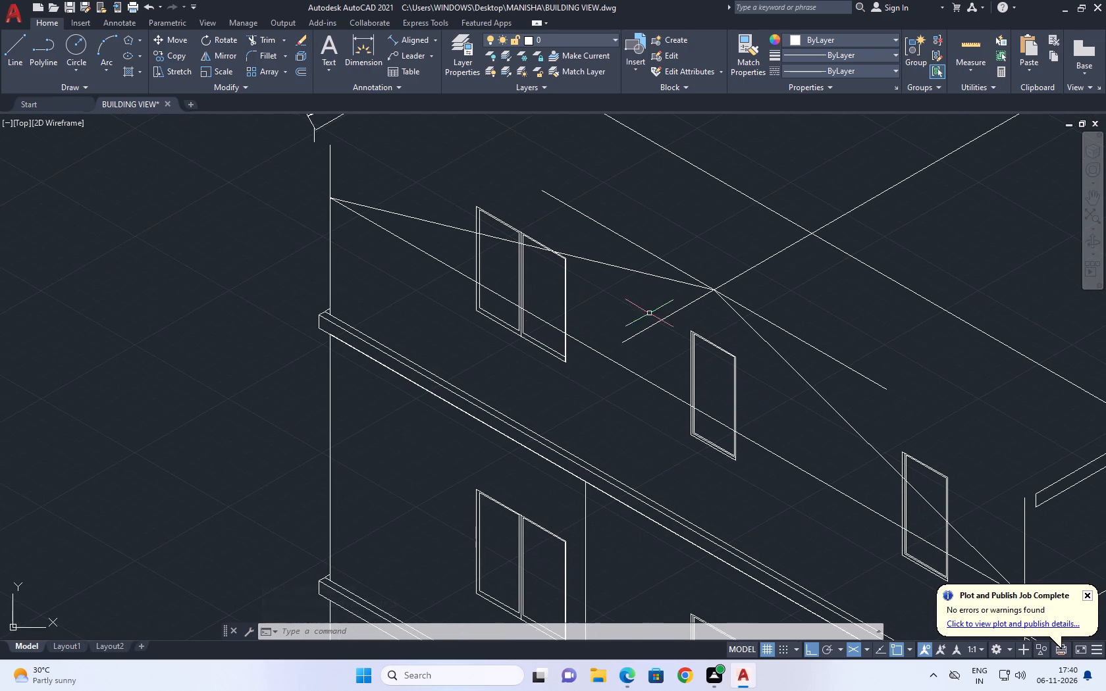
{"action": "scroll", "coordinate": [587, 315], "scroll_direction": "up", "scroll_amount": 1}
{"action": "scroll", "coordinate": [656, 324], "scroll_direction": "down", "scroll_amount": 2}
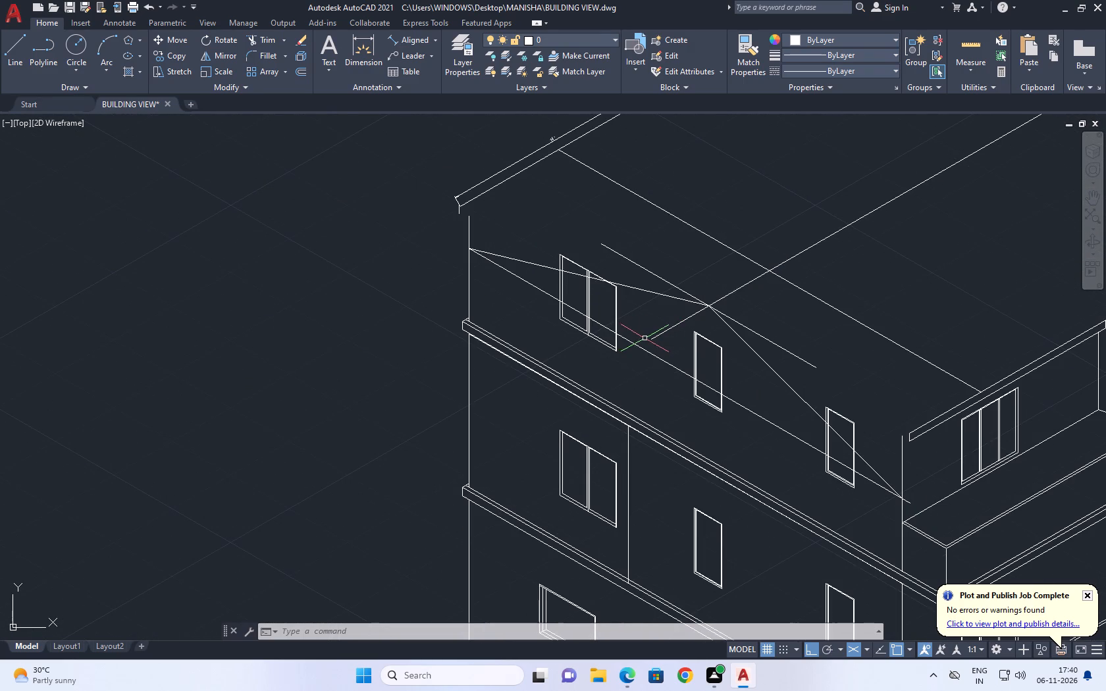
{"action": "left_click", "coordinate": [666, 328]}
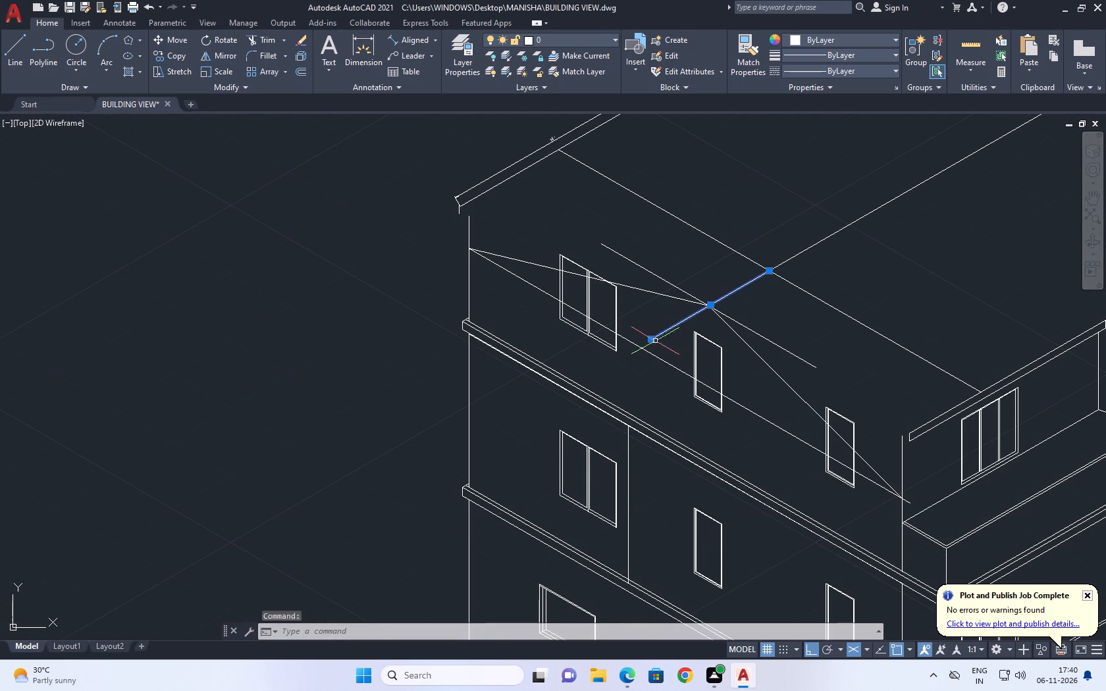
{"action": "left_click", "coordinate": [650, 341]}
{"action": "left_click", "coordinate": [716, 305]}
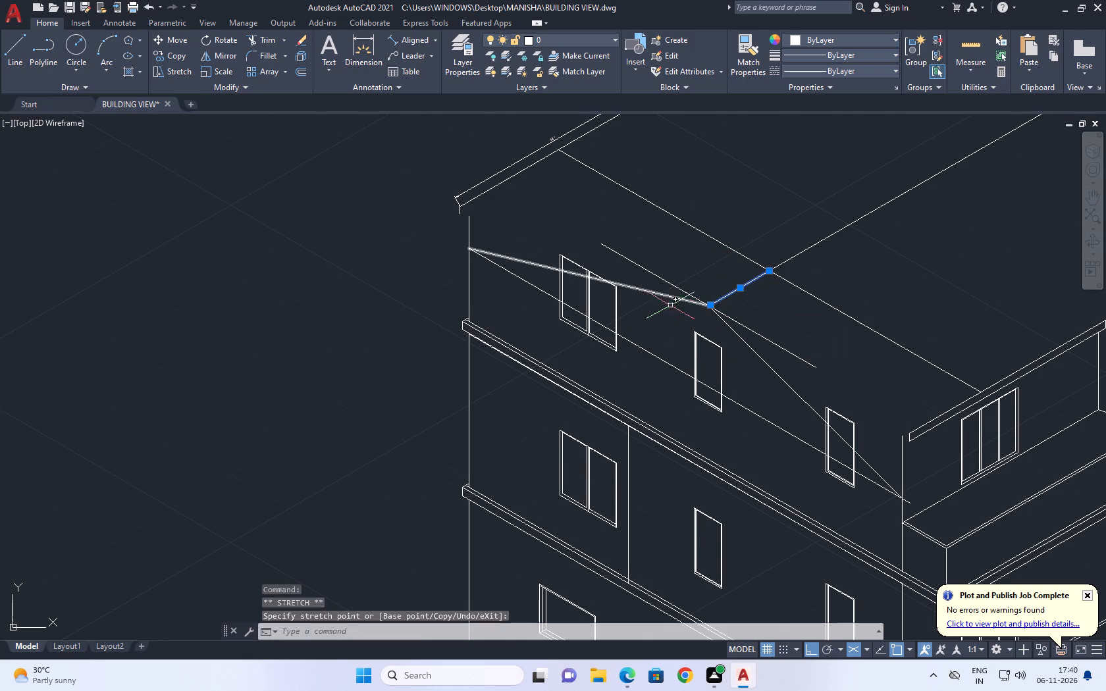
{"action": "middle_click_drag", "start_coordinate": [560, 346], "coordinate": [558, 378]}
{"action": "key", "text": "Escape"}
Erase the construction line running along the long wall through the top-floor windows.
{"action": "left_click_drag", "start_coordinate": [645, 367], "coordinate": [643, 375]}
{"action": "left_click_drag", "start_coordinate": [639, 398], "coordinate": [639, 403]}
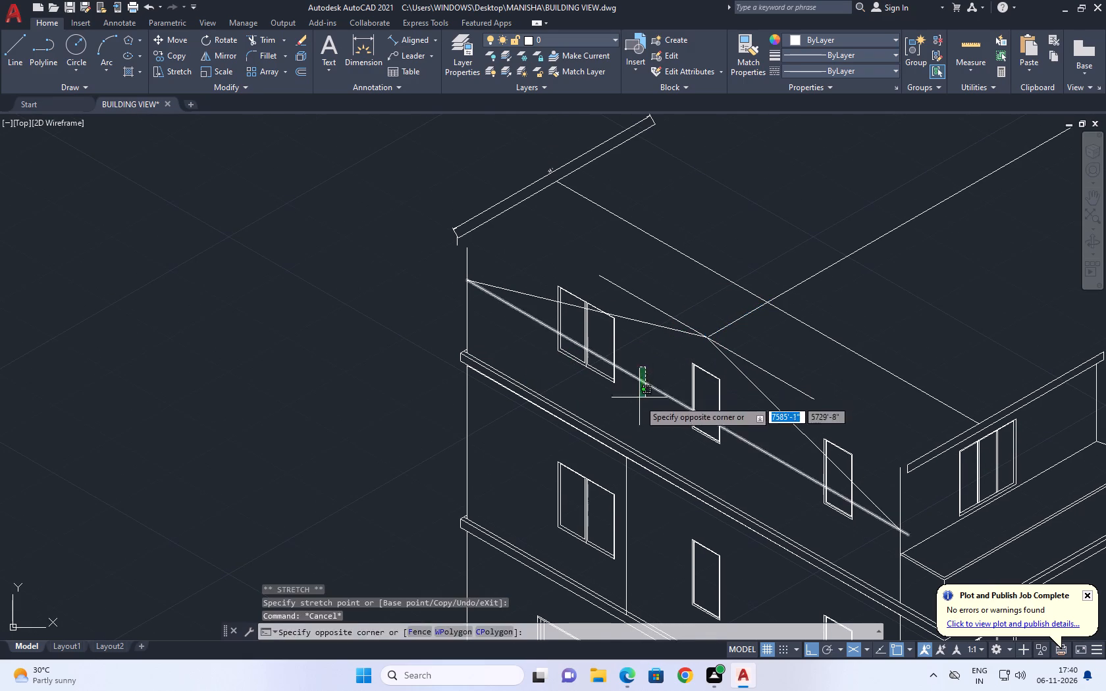
{"action": "left_click_drag", "start_coordinate": [639, 403], "coordinate": [638, 405]}
{"action": "key", "text": "Delete"}
Move the top-floor window nearest the near corner down about 2'-0", switching to the right isoplane.
{"action": "middle_click_drag", "start_coordinate": [793, 397], "coordinate": [743, 334]}
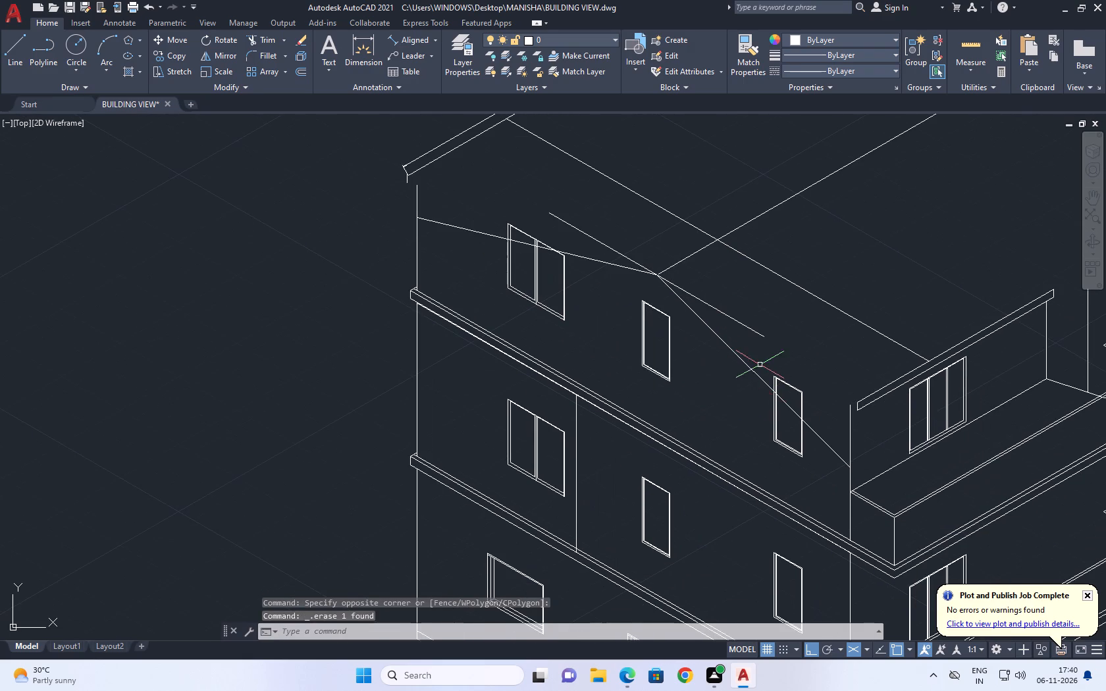
{"action": "left_click", "coordinate": [760, 353]}
{"action": "left_click", "coordinate": [813, 476]}
{"action": "middle_click_drag", "start_coordinate": [802, 436], "coordinate": [811, 399]}
{"action": "type", "text": "M"}
{"action": "key", "text": "space"}
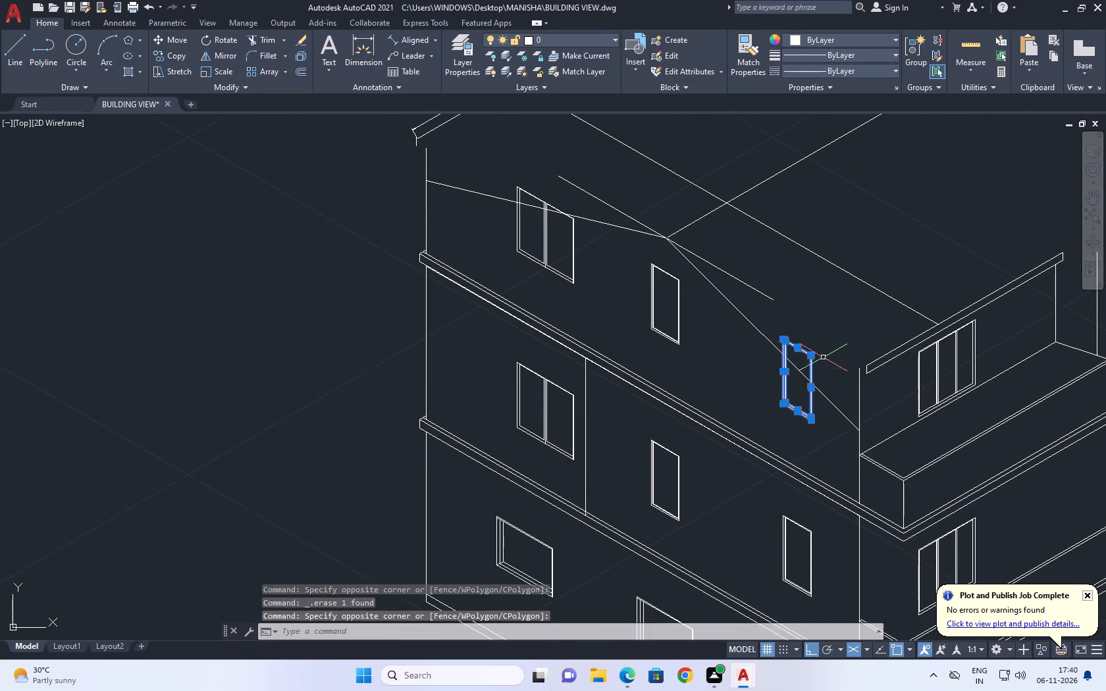
{"action": "left_click", "coordinate": [822, 453]}
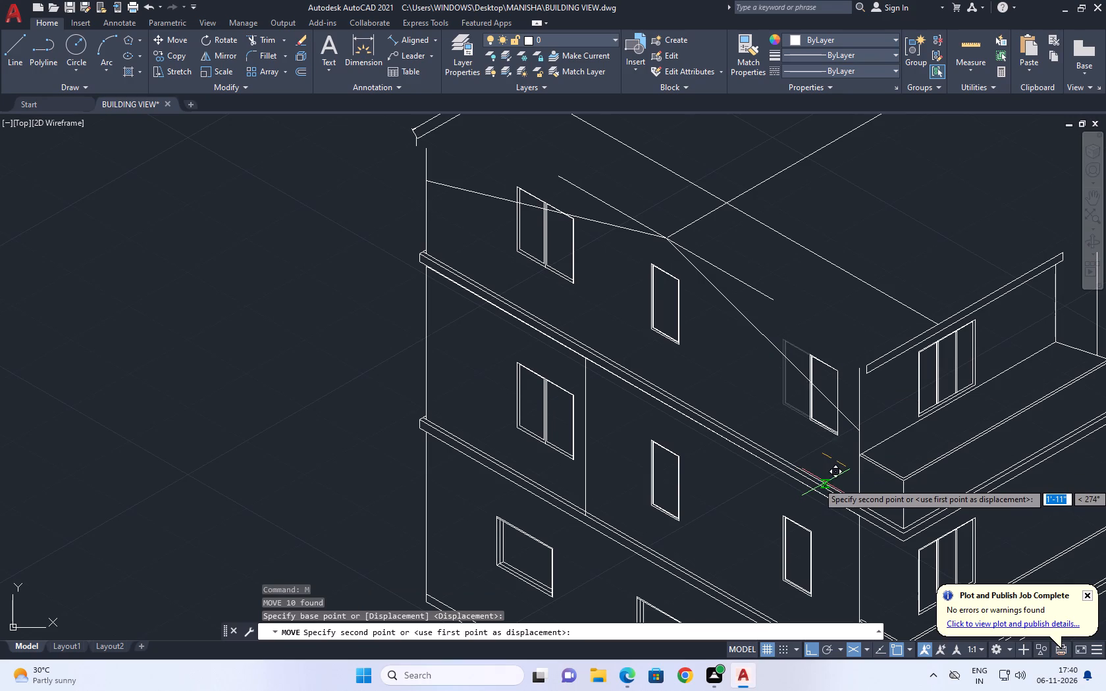
{"action": "key", "text": "F5"}
{"action": "scroll", "coordinate": [826, 480], "scroll_direction": "up", "scroll_amount": 1}
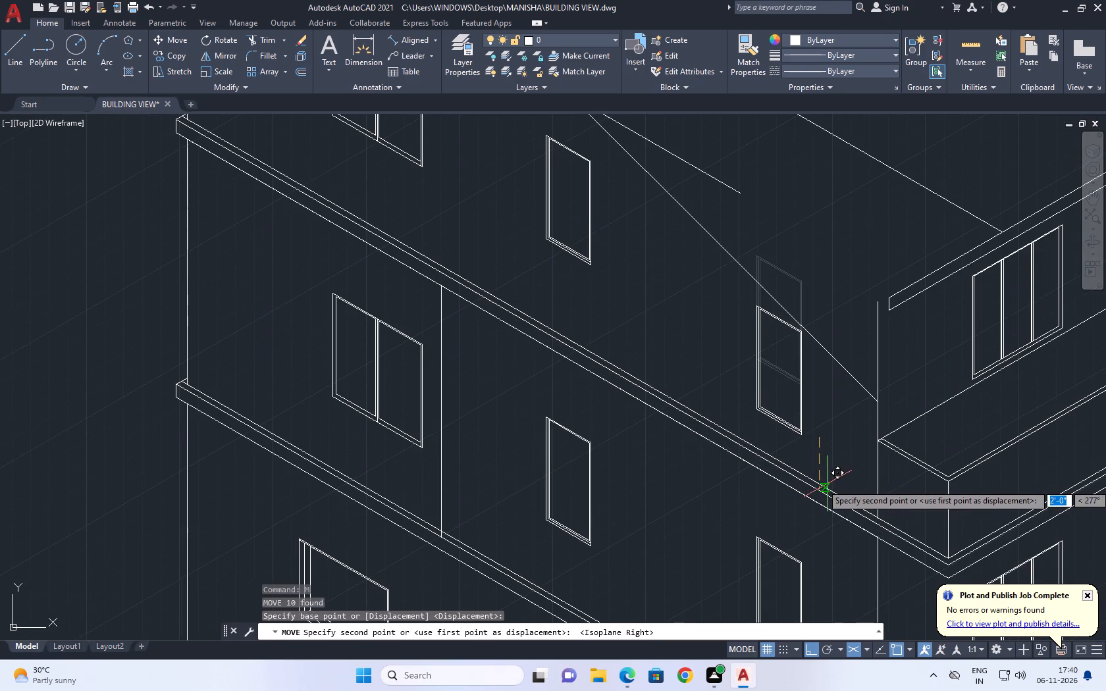
{"action": "left_click", "coordinate": [828, 485]}
Move the same top-floor window slightly farther down, clear of the gable slope and in line with the window below.
{"action": "scroll", "coordinate": [797, 344], "scroll_direction": "up", "scroll_amount": 1}
{"action": "scroll", "coordinate": [745, 295], "scroll_direction": "up", "scroll_amount": 2}
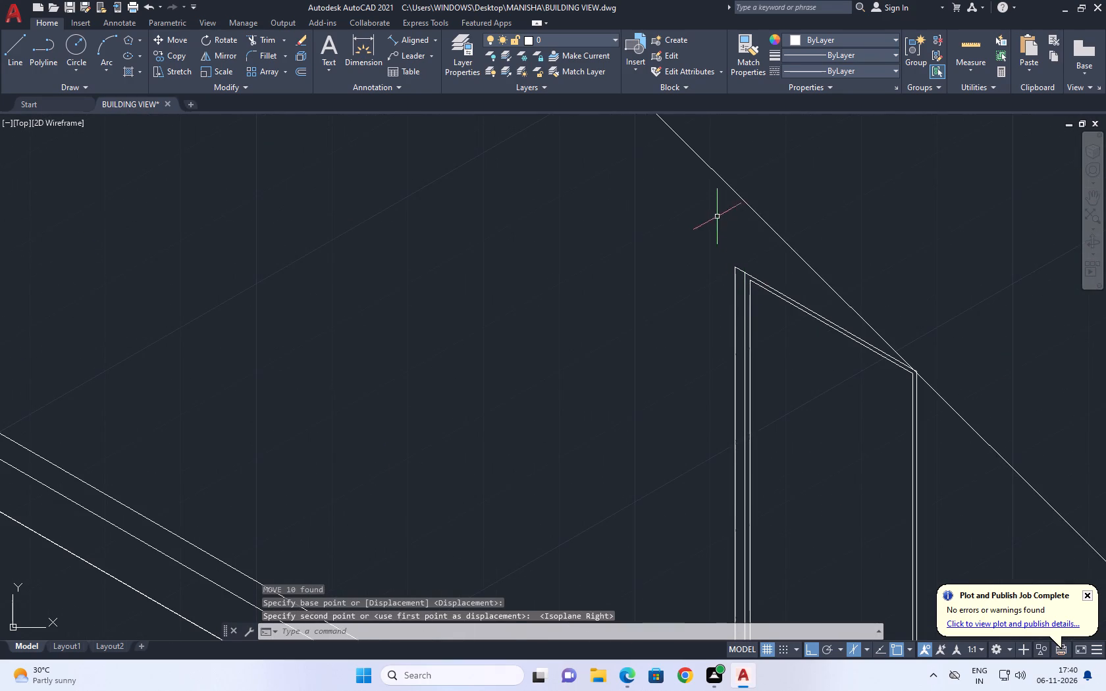
{"action": "left_click", "coordinate": [717, 214]}
{"action": "scroll", "coordinate": [819, 281], "scroll_direction": "down", "scroll_amount": 3}
{"action": "left_click", "coordinate": [893, 456]}
{"action": "key", "text": "m"}
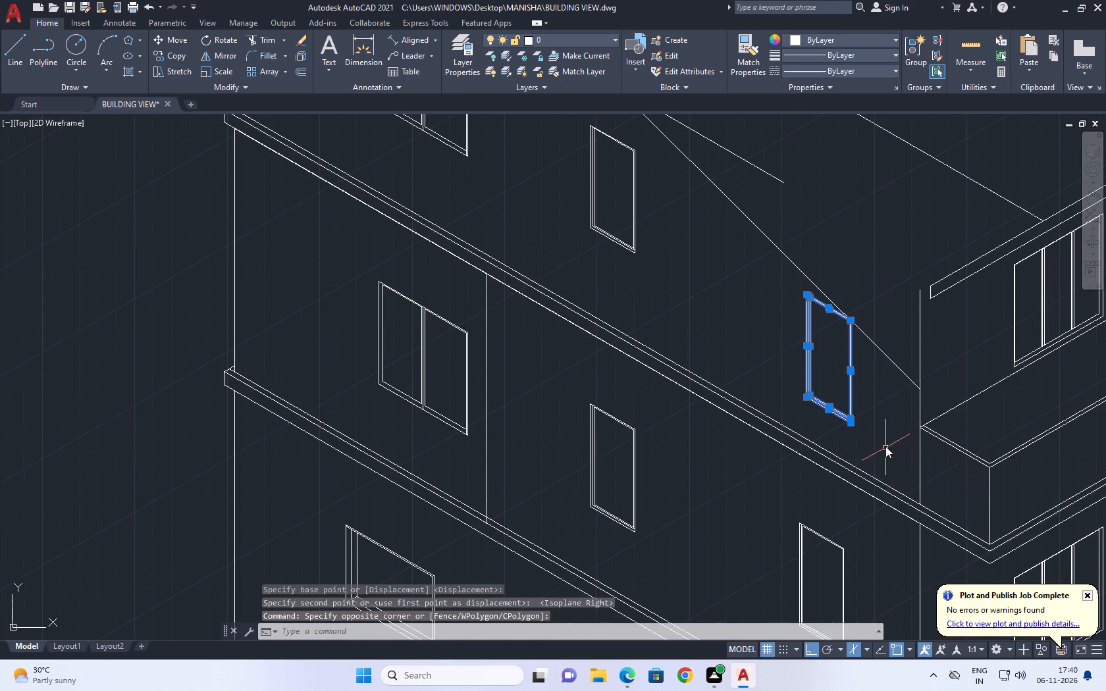
{"action": "key", "text": "space"}
{"action": "left_click", "coordinate": [845, 444]}
{"action": "left_click", "coordinate": [843, 459]}
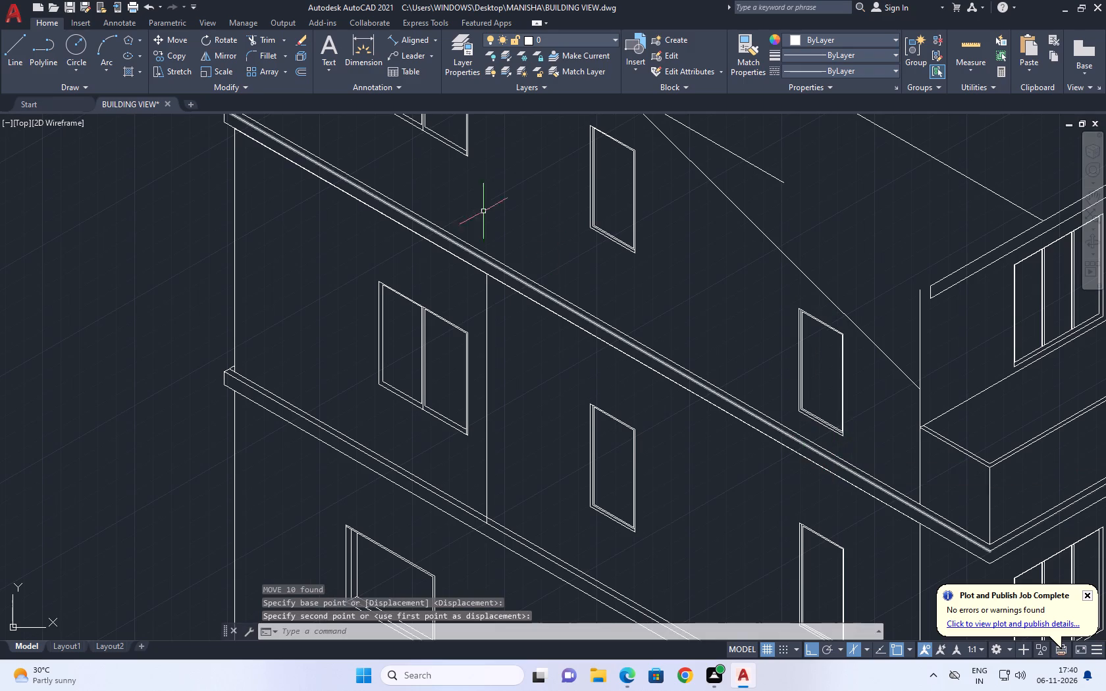
Move the middle top-floor window straight down below the gable apex.
{"action": "middle_click_drag", "start_coordinate": [483, 212], "coordinate": [610, 371]}
{"action": "left_click_drag", "start_coordinate": [678, 254], "coordinate": [681, 260]}
{"action": "left_click_drag", "start_coordinate": [811, 457], "coordinate": [811, 466]}
{"action": "middle_click_drag", "start_coordinate": [791, 417], "coordinate": [787, 341]}
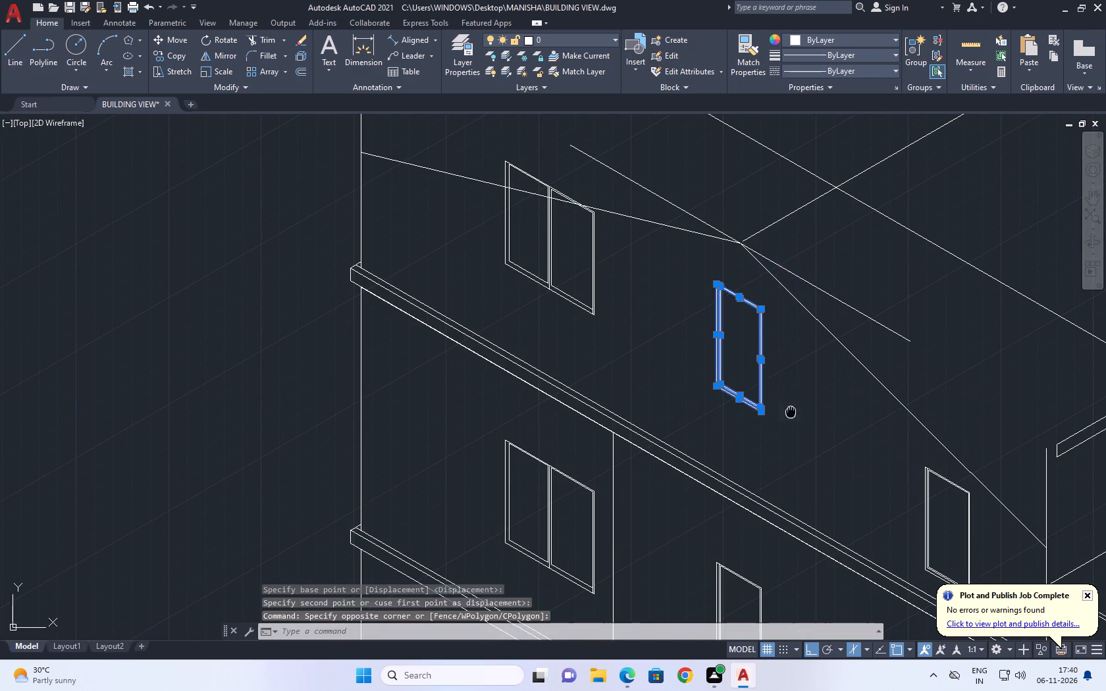
{"action": "key", "text": "m"}
{"action": "key", "text": "space"}
{"action": "left_click", "coordinate": [783, 332]}
{"action": "left_click", "coordinate": [785, 380]}
Move the two-pane top-floor window near the far corner down about 2'-3", below the gable slope.
{"action": "scroll", "coordinate": [751, 311], "scroll_direction": "down", "scroll_amount": 1}
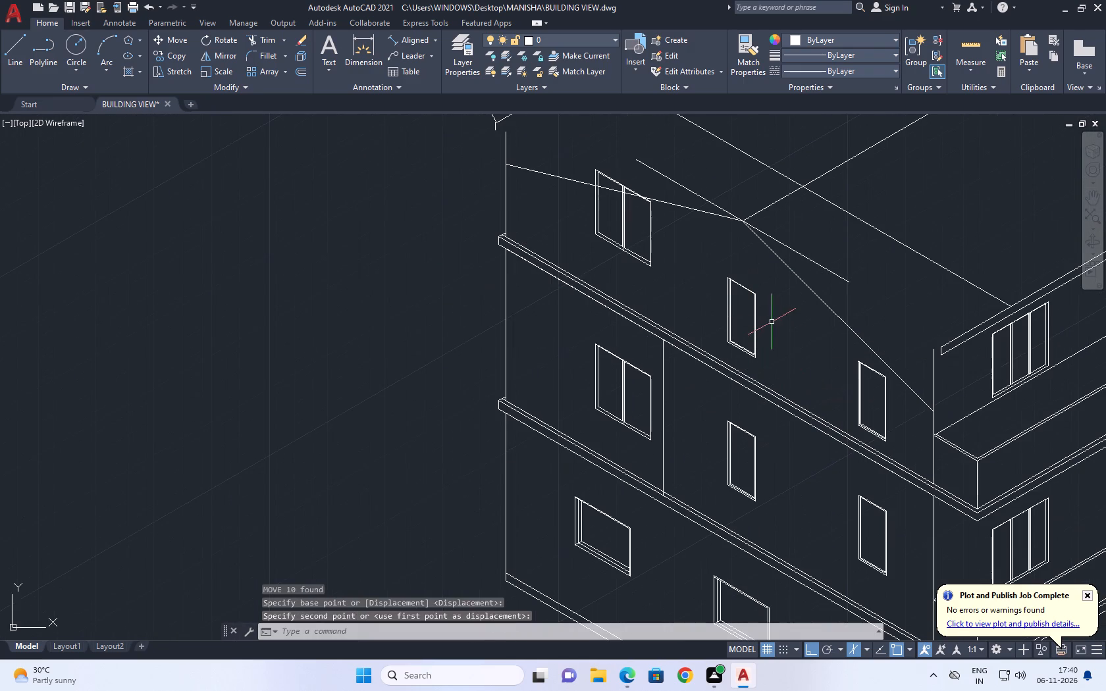
{"action": "left_click", "coordinate": [559, 157]}
{"action": "left_click", "coordinate": [699, 294]}
{"action": "middle_click_drag", "start_coordinate": [645, 286], "coordinate": [692, 332]}
{"action": "key", "text": "m"}
{"action": "key", "text": "space"}
{"action": "left_click", "coordinate": [707, 312]}
{"action": "left_click", "coordinate": [712, 345]}
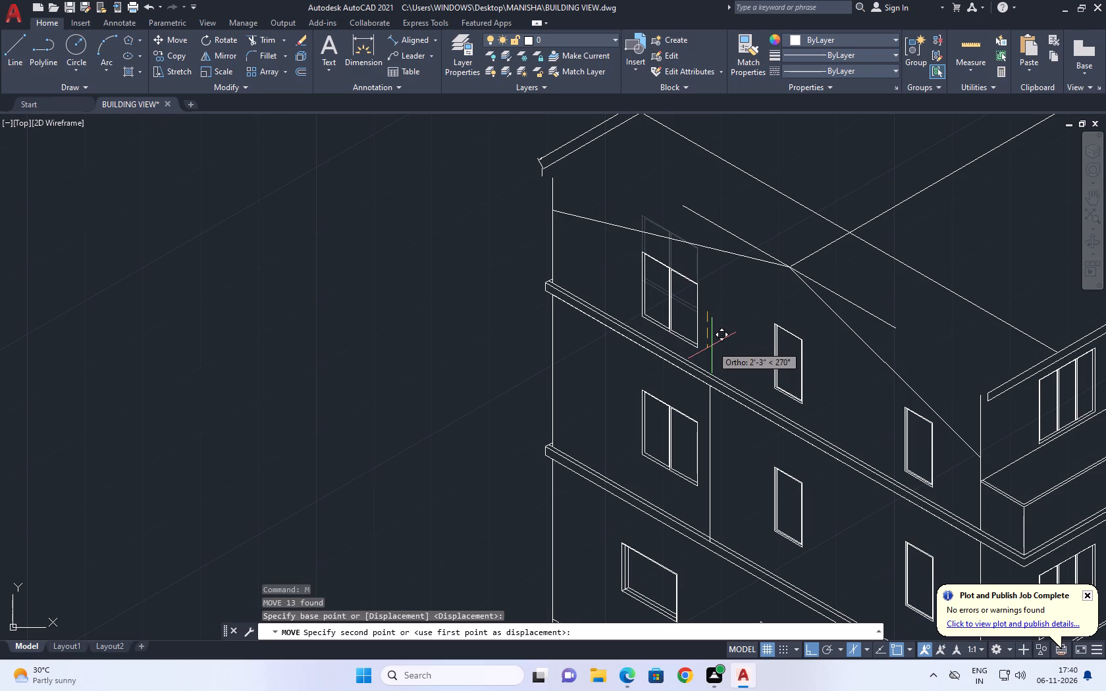
Erase the short parallel line passing through the gable apex.
{"action": "middle_click_drag", "start_coordinate": [788, 297], "coordinate": [749, 329]}
{"action": "left_click", "coordinate": [816, 330]}
{"action": "left_click", "coordinate": [798, 321]}
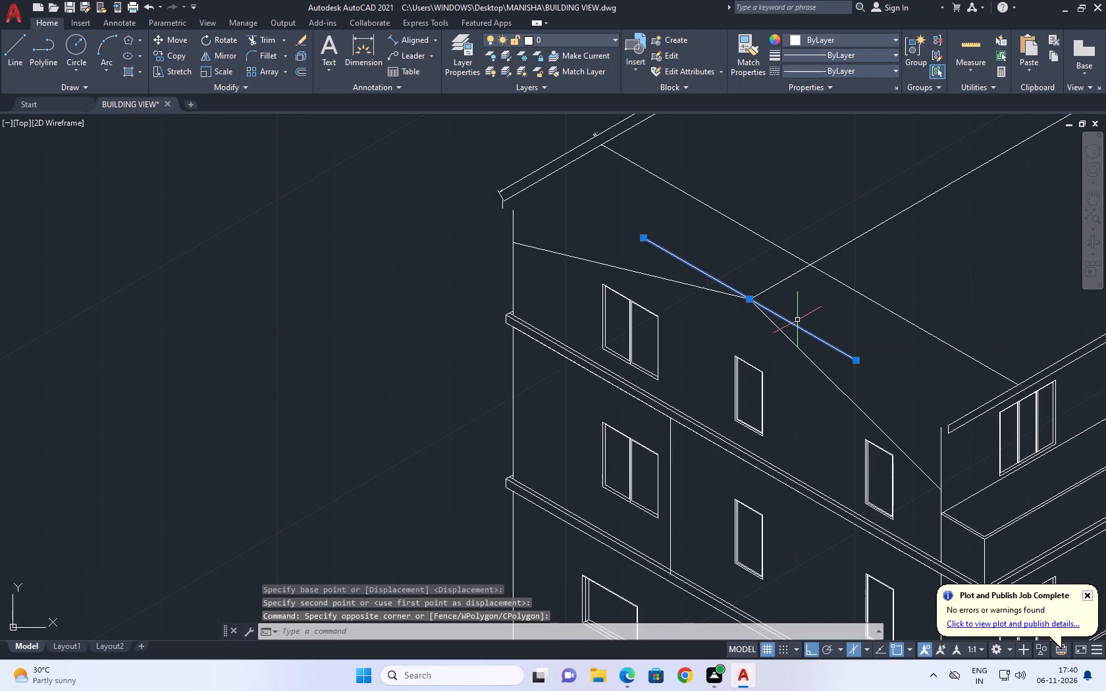
{"action": "key", "text": "Delete"}
Extend the ridge line's near end to meet the gable slopes at the apex.
{"action": "scroll", "coordinate": [743, 301], "scroll_direction": "up", "scroll_amount": 5}
{"action": "middle_click_drag", "start_coordinate": [812, 290], "coordinate": [718, 309]}
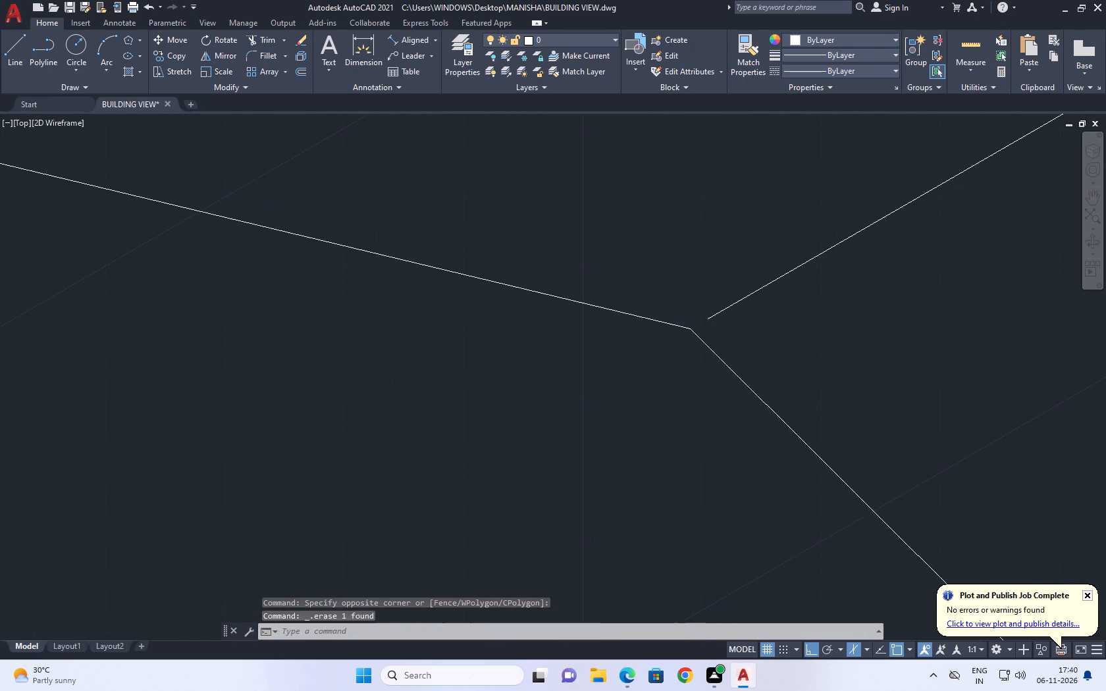
{"action": "scroll", "coordinate": [712, 313], "scroll_direction": "down", "scroll_amount": 3}
{"action": "type", "text": "EX"}
{"action": "key", "text": "space"}
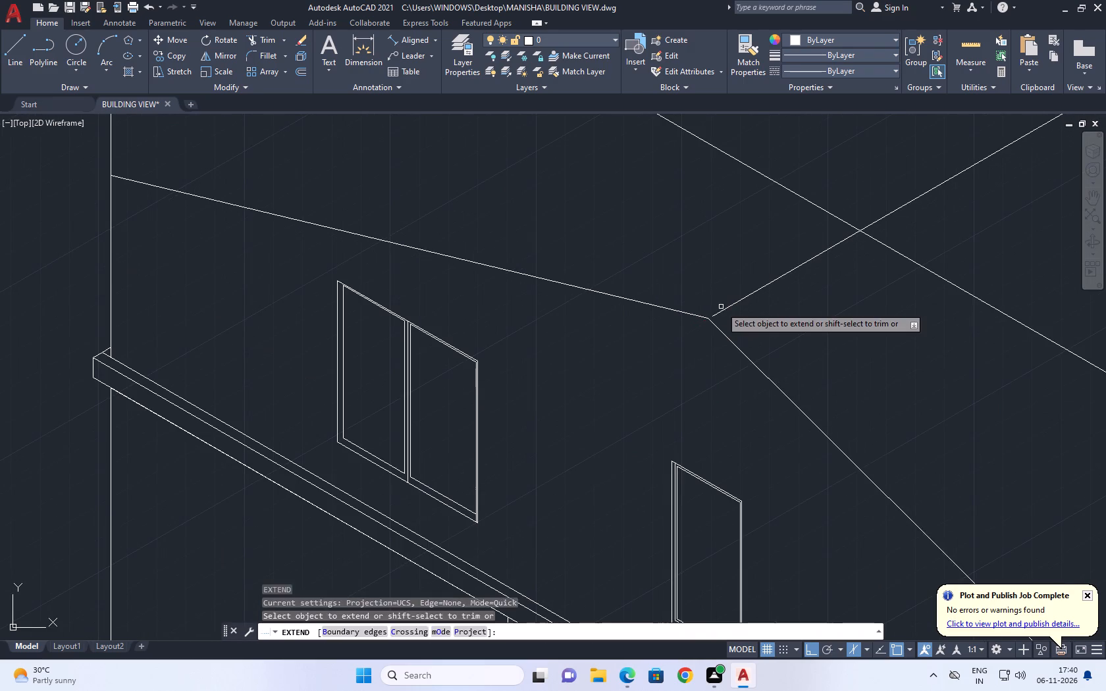
{"action": "left_click", "coordinate": [721, 307]}
{"action": "left_click", "coordinate": [726, 315]}
{"action": "scroll", "coordinate": [727, 315], "scroll_direction": "up", "scroll_amount": 2}
{"action": "key", "text": "Escape"}
{"action": "scroll", "coordinate": [683, 319], "scroll_direction": "up", "scroll_amount": 3}
{"action": "left_click", "coordinate": [739, 325]}
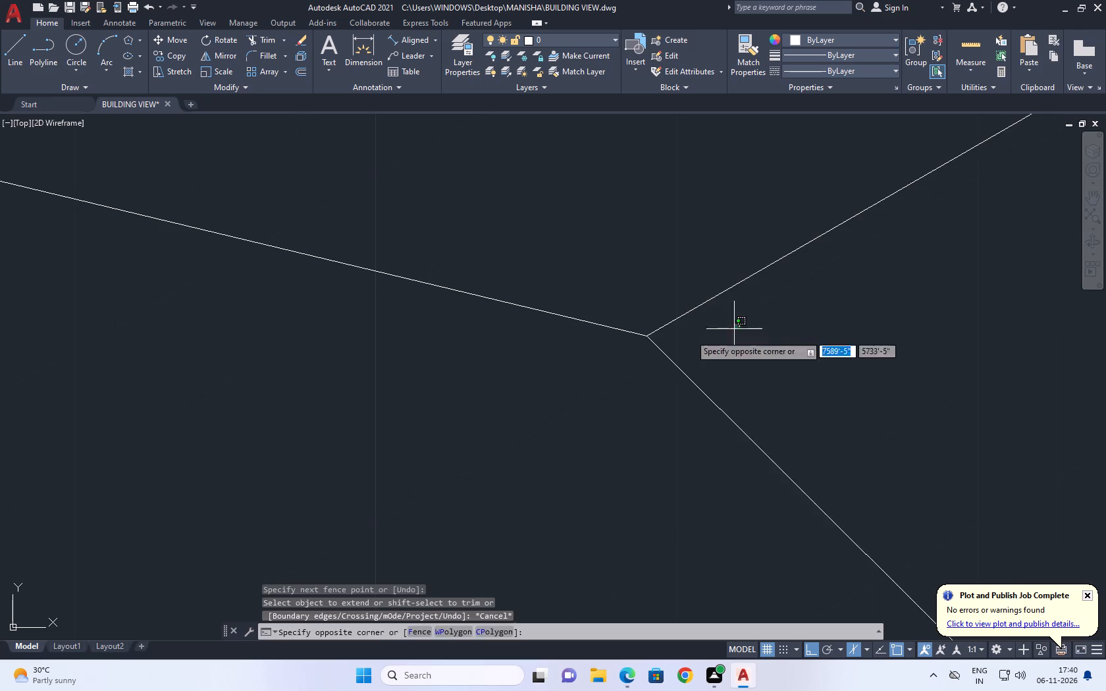
{"action": "left_click_drag", "start_coordinate": [618, 342], "coordinate": [604, 345]}
{"action": "key", "text": "Escape"}
Erase the long cross line that crosses the ridge behind the gable.
{"action": "scroll", "coordinate": [460, 329], "scroll_direction": "down", "scroll_amount": 9}
{"action": "scroll", "coordinate": [568, 332], "scroll_direction": "up", "scroll_amount": 2}
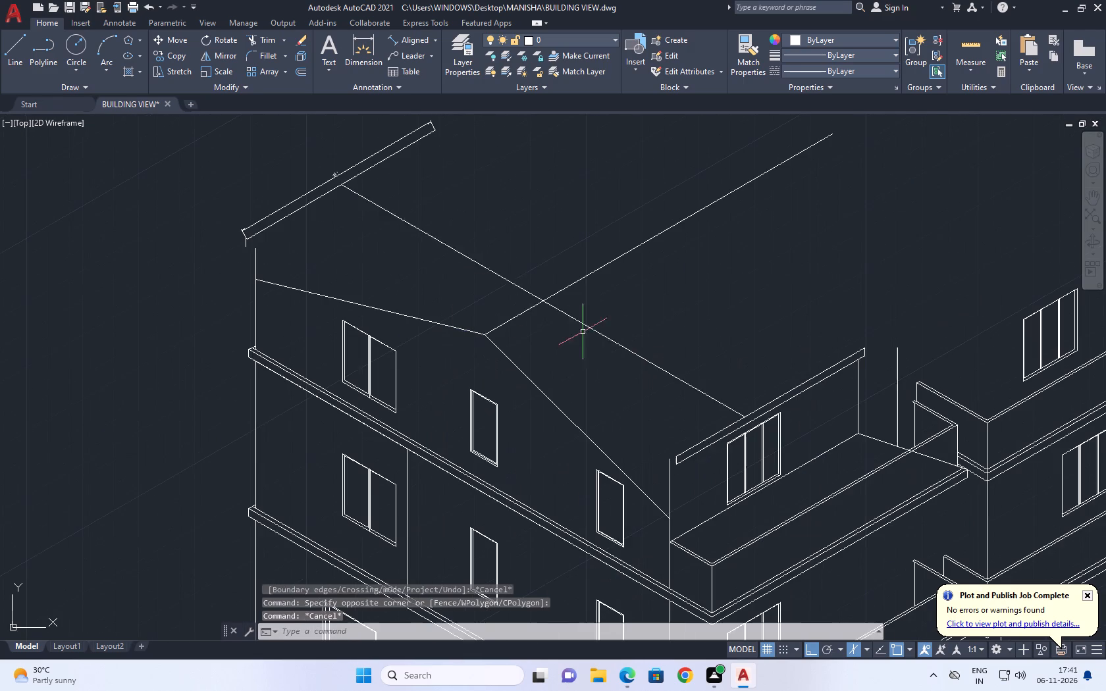
{"action": "left_click", "coordinate": [593, 332]}
{"action": "middle_click_drag", "start_coordinate": [709, 317], "coordinate": [681, 319]}
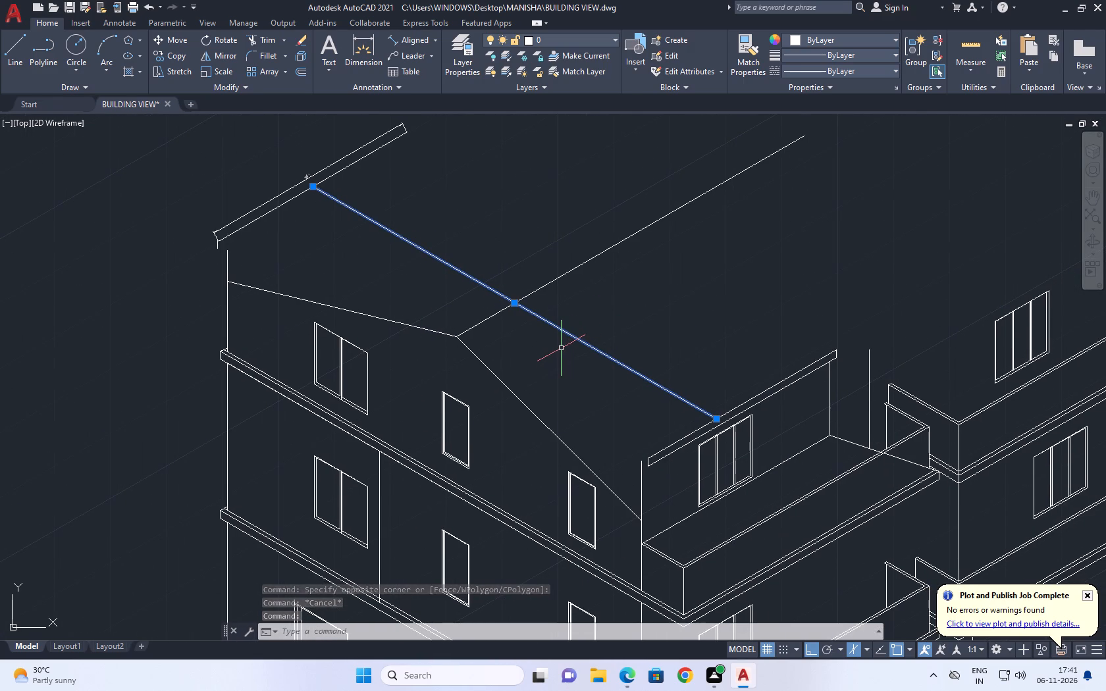
{"action": "key", "text": "Delete"}
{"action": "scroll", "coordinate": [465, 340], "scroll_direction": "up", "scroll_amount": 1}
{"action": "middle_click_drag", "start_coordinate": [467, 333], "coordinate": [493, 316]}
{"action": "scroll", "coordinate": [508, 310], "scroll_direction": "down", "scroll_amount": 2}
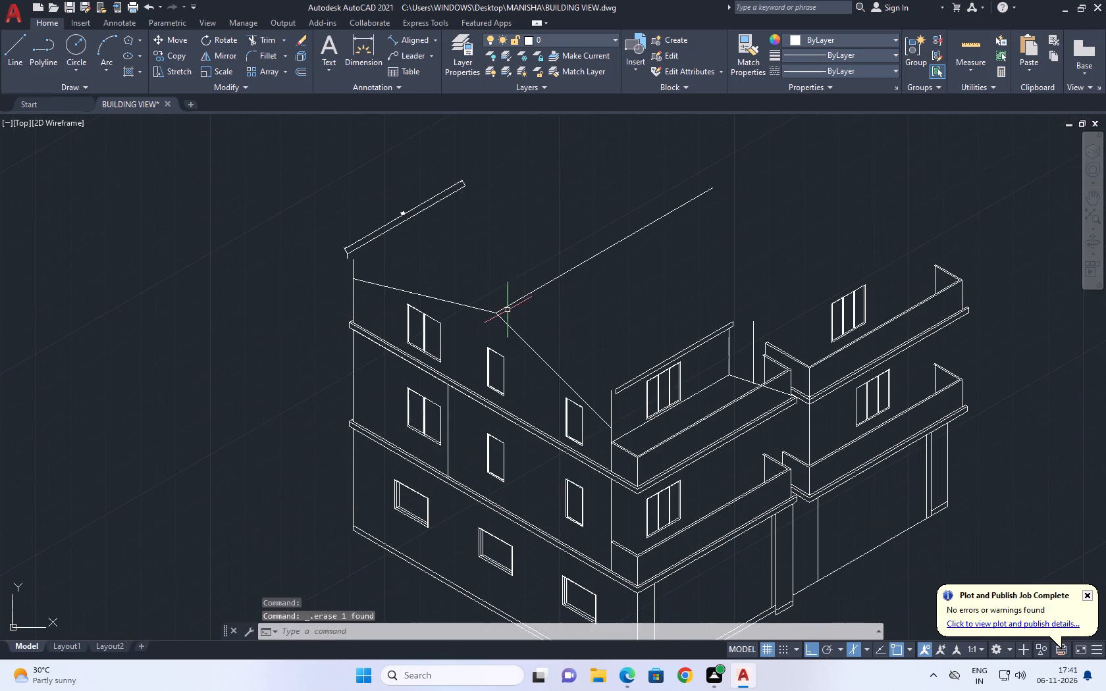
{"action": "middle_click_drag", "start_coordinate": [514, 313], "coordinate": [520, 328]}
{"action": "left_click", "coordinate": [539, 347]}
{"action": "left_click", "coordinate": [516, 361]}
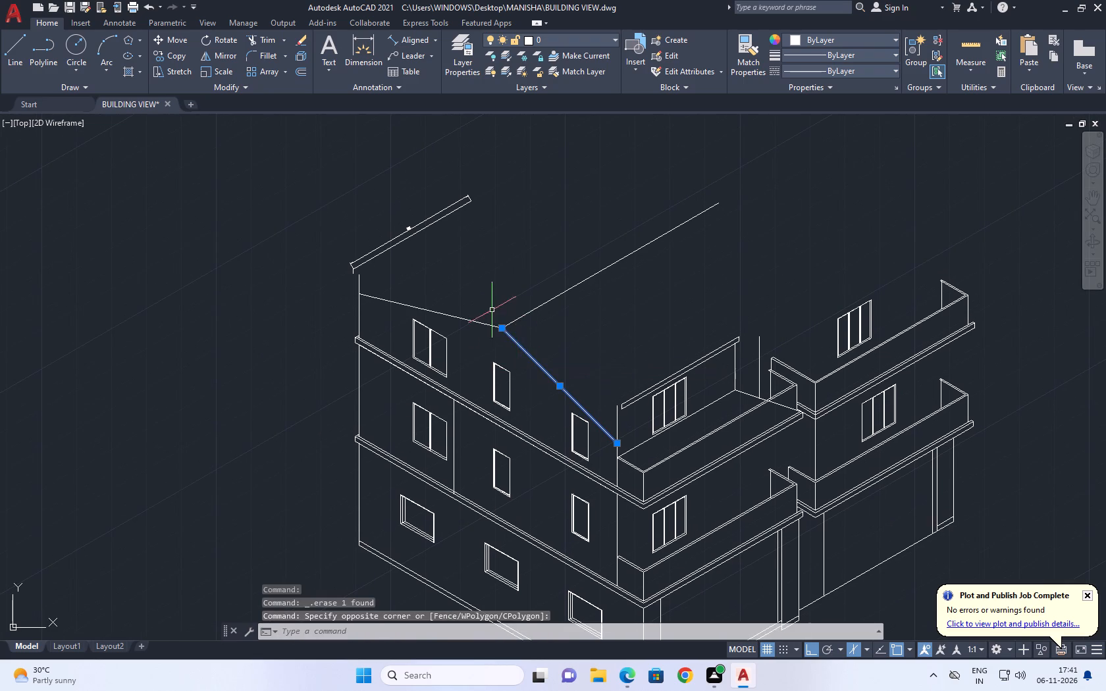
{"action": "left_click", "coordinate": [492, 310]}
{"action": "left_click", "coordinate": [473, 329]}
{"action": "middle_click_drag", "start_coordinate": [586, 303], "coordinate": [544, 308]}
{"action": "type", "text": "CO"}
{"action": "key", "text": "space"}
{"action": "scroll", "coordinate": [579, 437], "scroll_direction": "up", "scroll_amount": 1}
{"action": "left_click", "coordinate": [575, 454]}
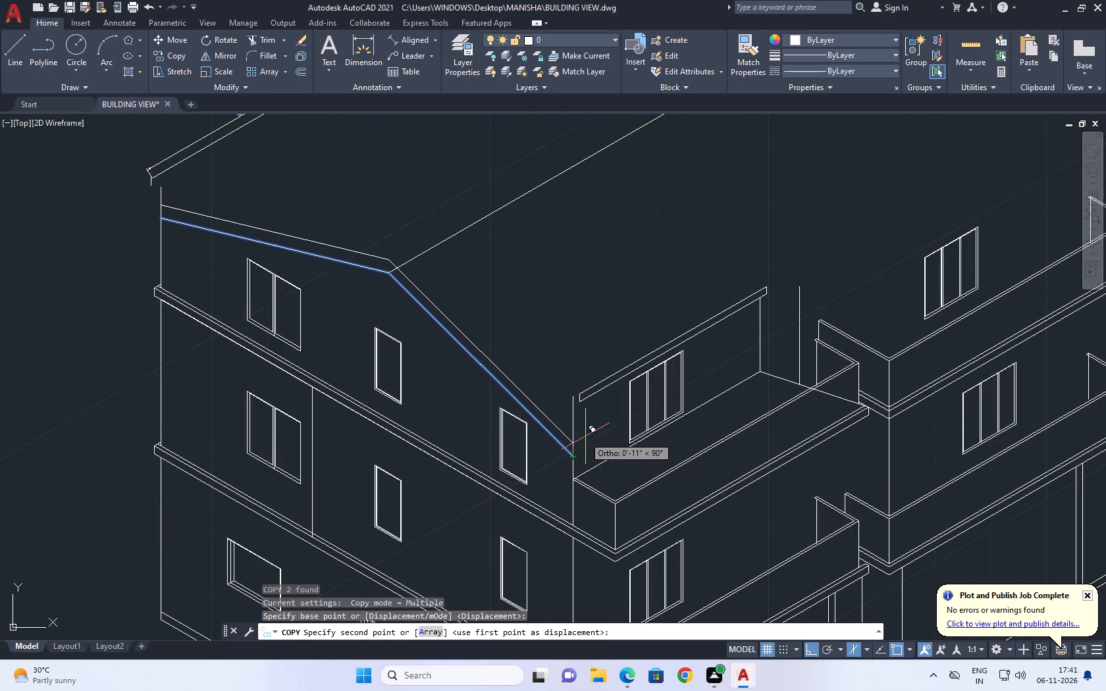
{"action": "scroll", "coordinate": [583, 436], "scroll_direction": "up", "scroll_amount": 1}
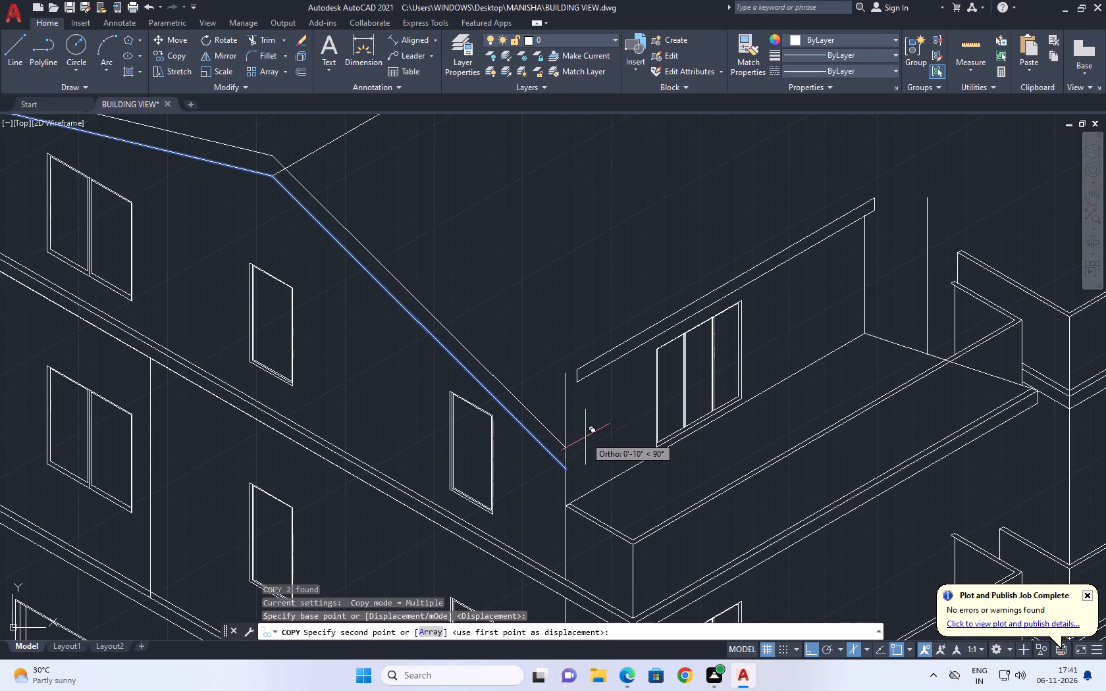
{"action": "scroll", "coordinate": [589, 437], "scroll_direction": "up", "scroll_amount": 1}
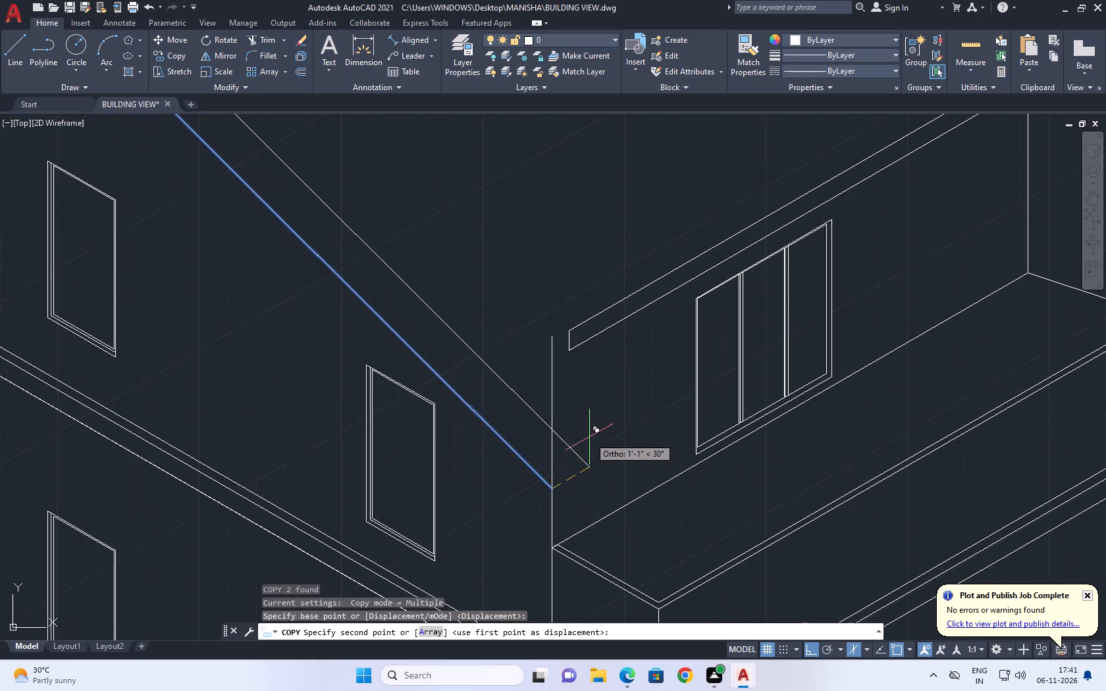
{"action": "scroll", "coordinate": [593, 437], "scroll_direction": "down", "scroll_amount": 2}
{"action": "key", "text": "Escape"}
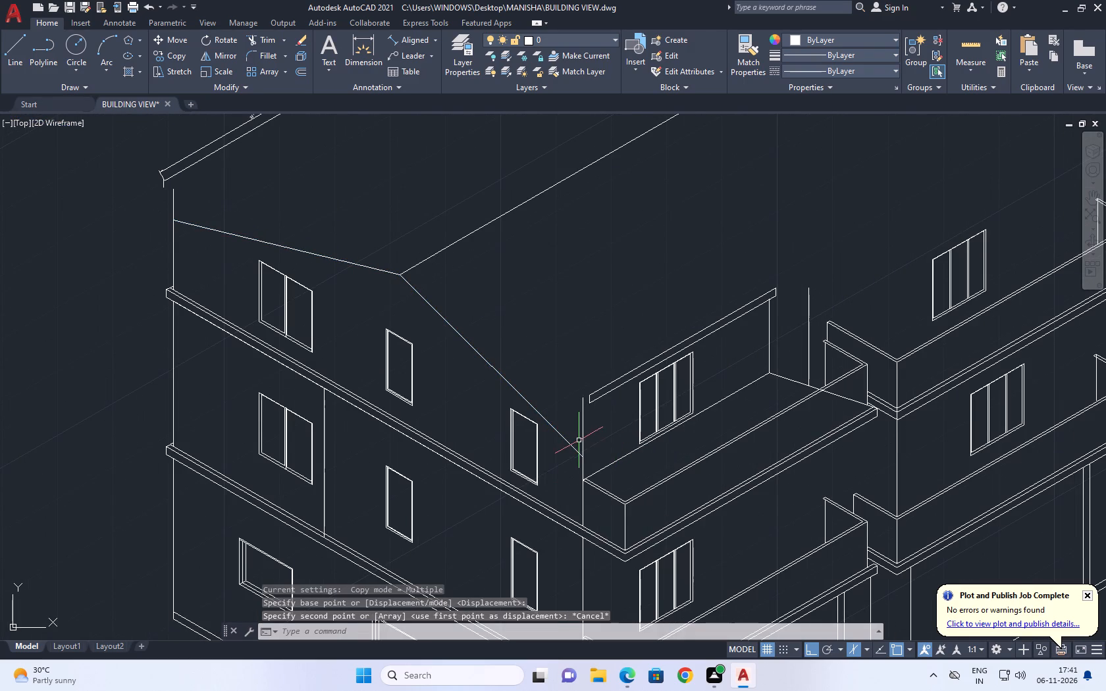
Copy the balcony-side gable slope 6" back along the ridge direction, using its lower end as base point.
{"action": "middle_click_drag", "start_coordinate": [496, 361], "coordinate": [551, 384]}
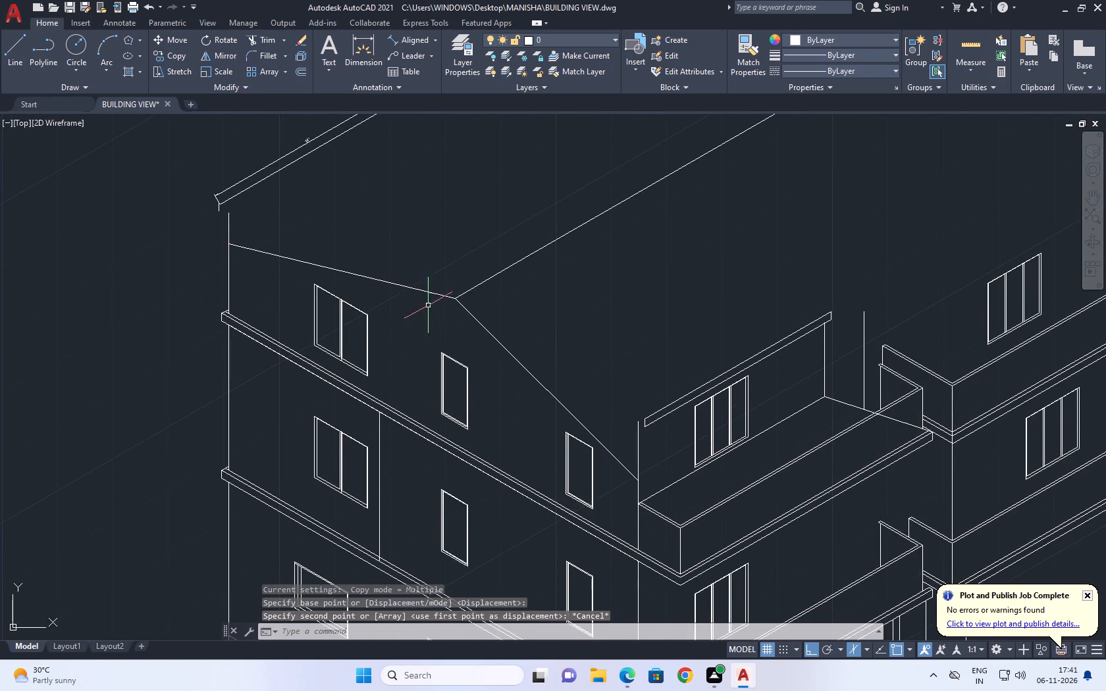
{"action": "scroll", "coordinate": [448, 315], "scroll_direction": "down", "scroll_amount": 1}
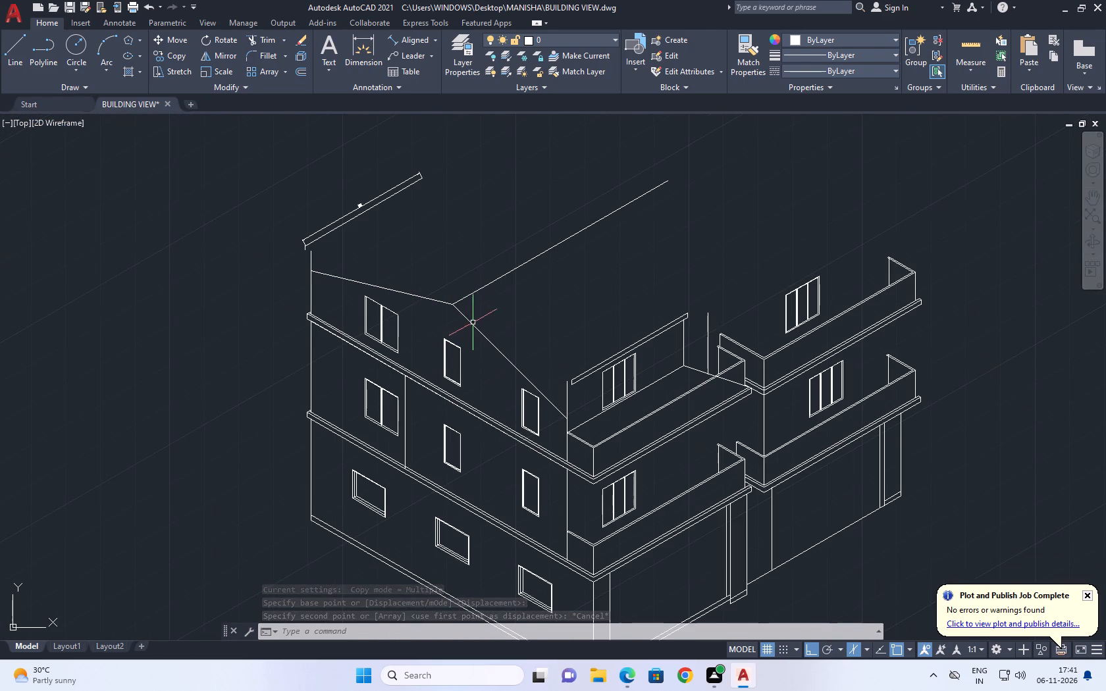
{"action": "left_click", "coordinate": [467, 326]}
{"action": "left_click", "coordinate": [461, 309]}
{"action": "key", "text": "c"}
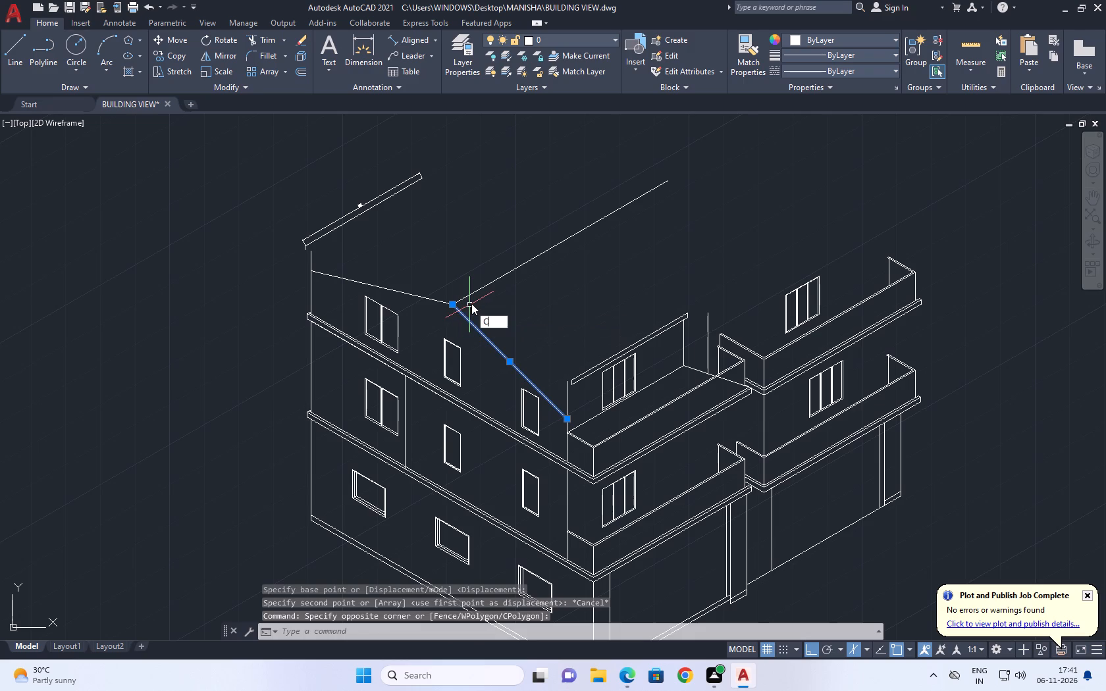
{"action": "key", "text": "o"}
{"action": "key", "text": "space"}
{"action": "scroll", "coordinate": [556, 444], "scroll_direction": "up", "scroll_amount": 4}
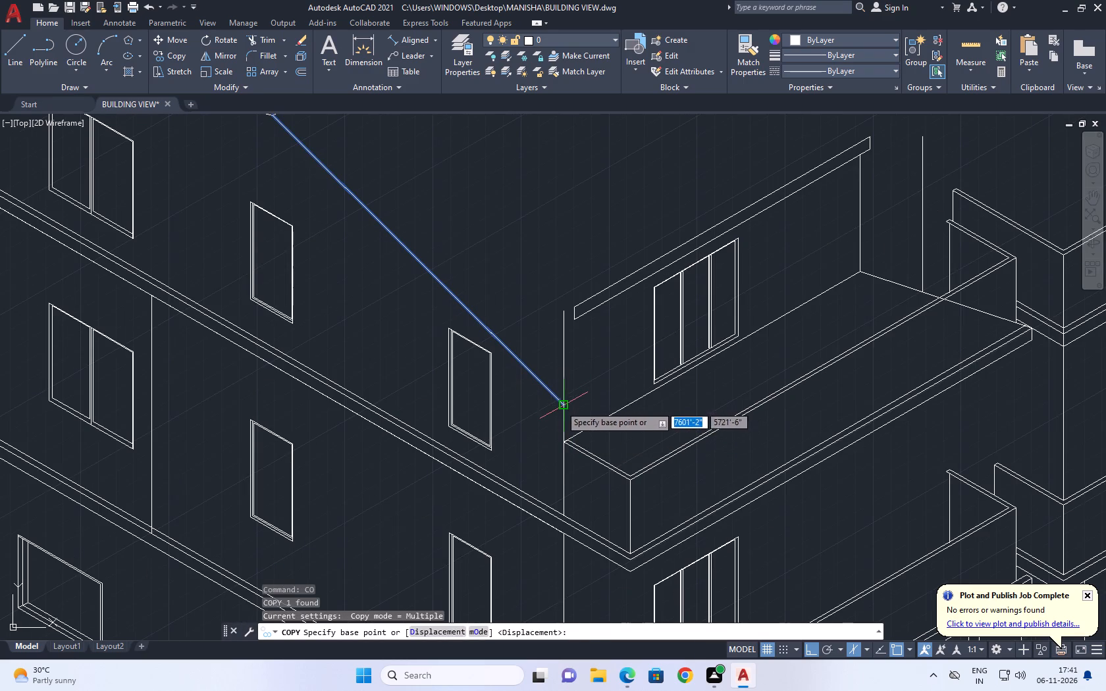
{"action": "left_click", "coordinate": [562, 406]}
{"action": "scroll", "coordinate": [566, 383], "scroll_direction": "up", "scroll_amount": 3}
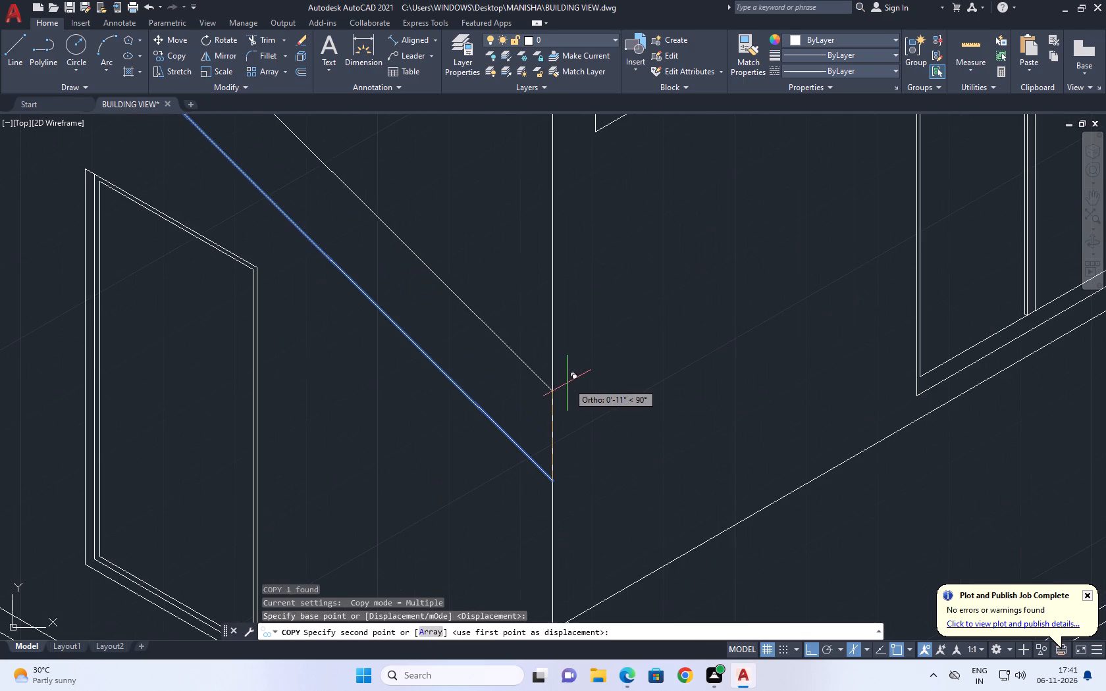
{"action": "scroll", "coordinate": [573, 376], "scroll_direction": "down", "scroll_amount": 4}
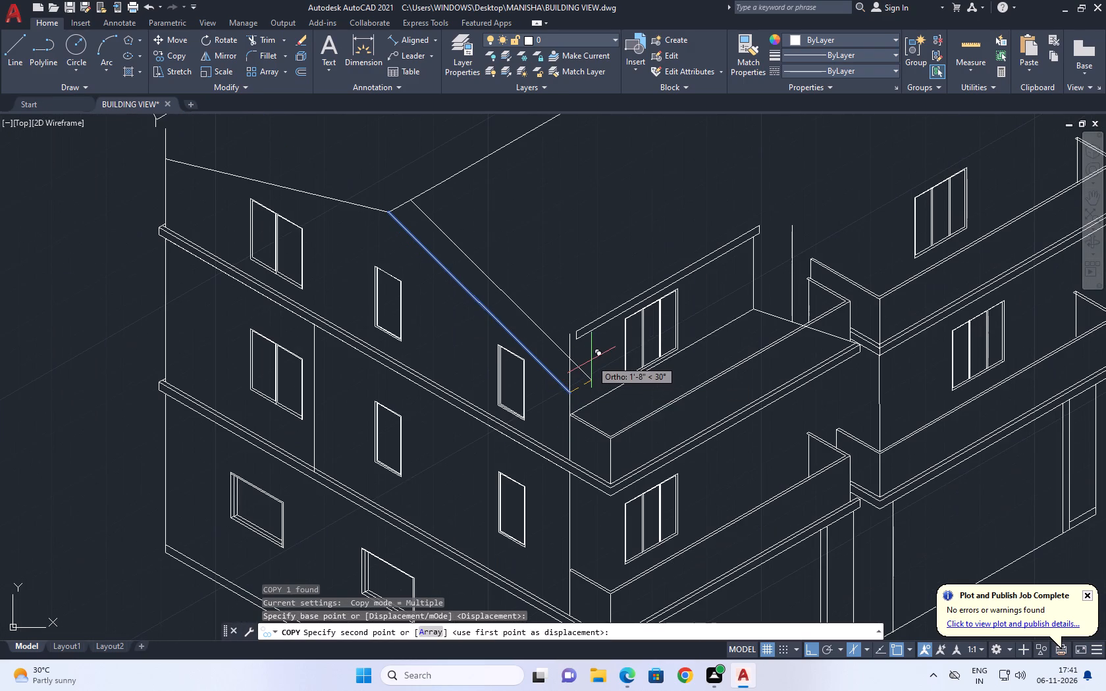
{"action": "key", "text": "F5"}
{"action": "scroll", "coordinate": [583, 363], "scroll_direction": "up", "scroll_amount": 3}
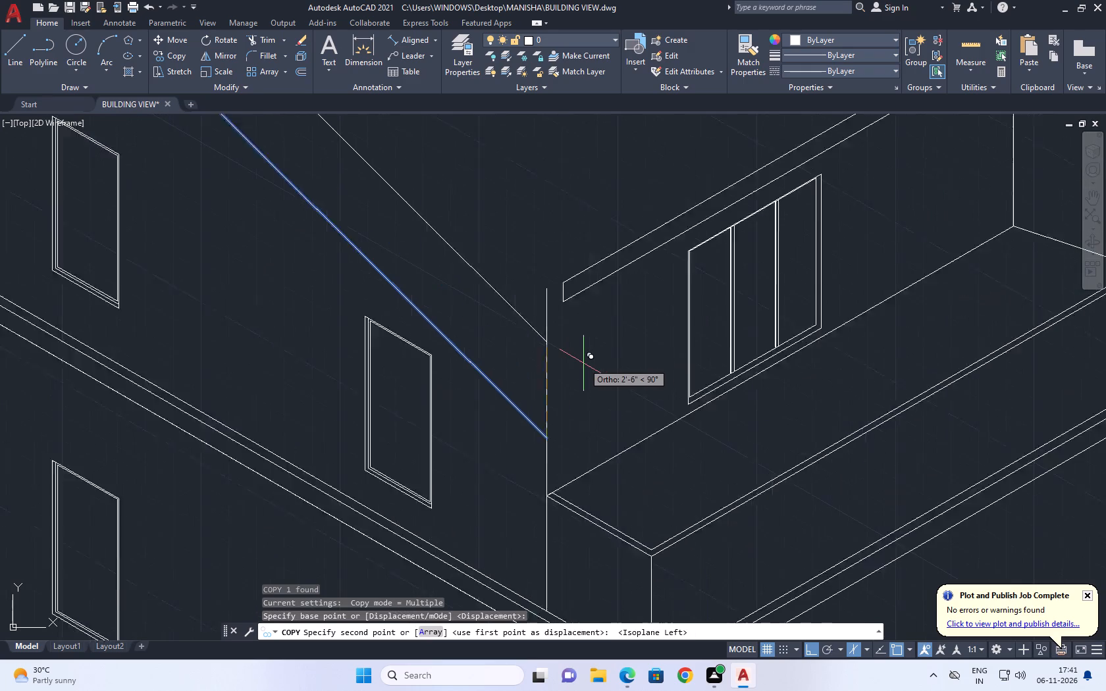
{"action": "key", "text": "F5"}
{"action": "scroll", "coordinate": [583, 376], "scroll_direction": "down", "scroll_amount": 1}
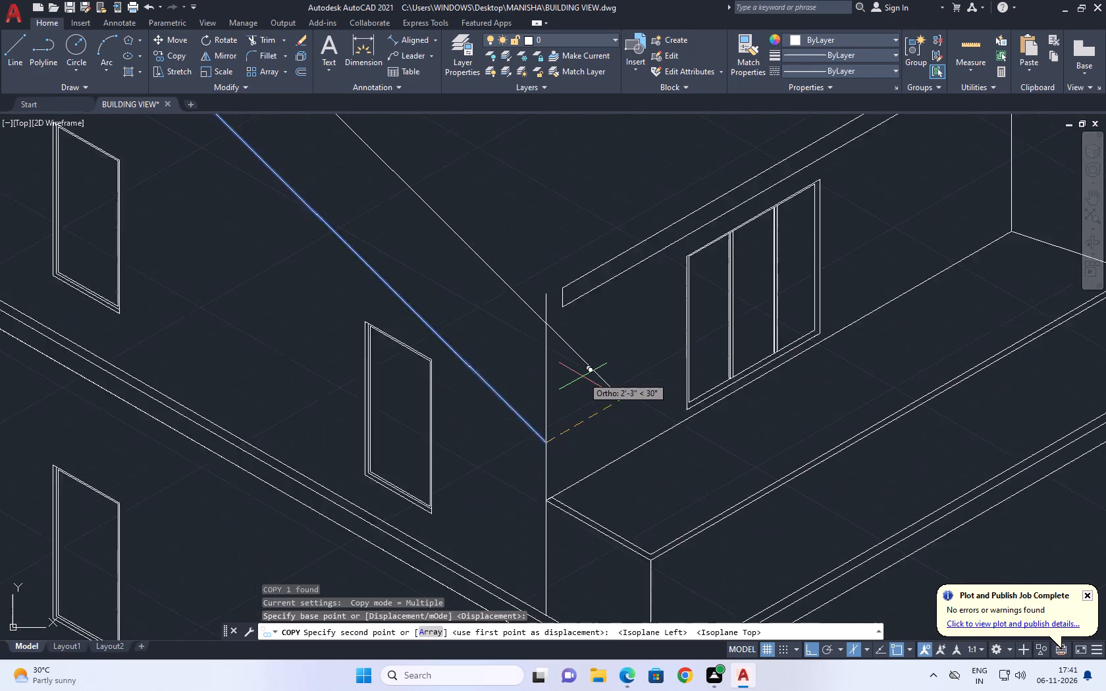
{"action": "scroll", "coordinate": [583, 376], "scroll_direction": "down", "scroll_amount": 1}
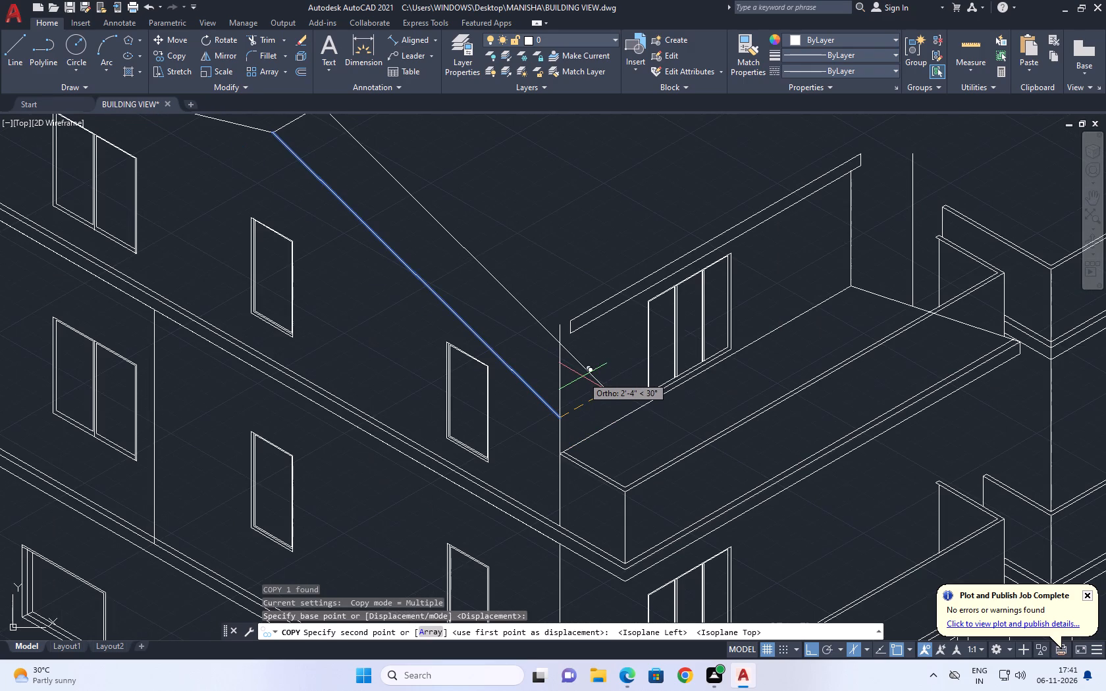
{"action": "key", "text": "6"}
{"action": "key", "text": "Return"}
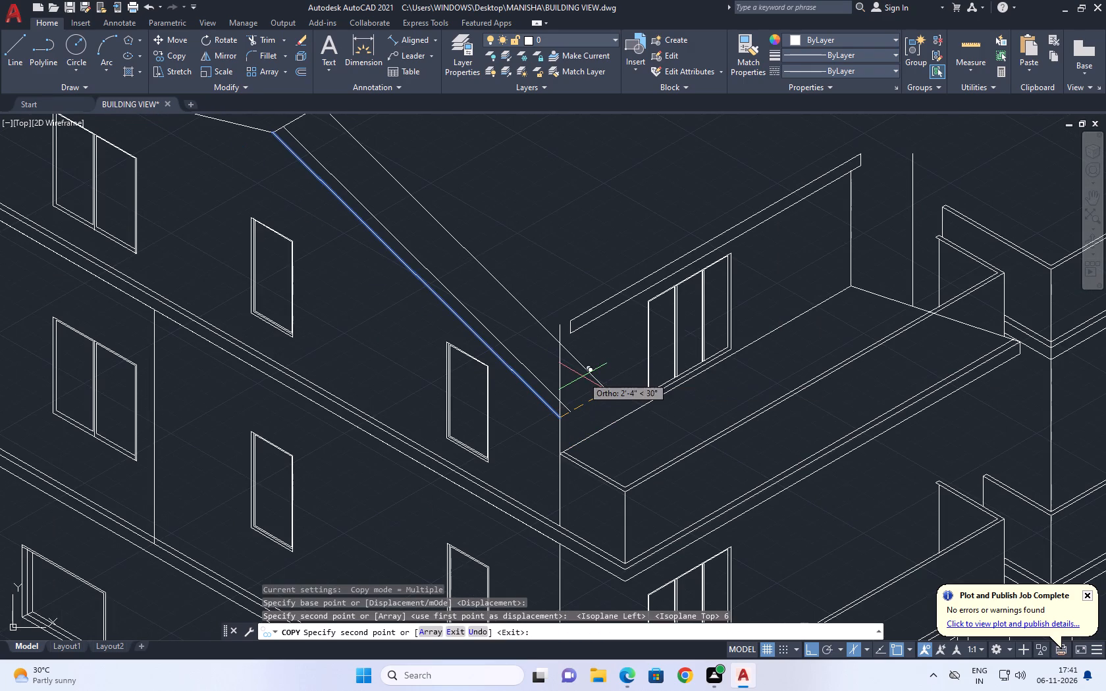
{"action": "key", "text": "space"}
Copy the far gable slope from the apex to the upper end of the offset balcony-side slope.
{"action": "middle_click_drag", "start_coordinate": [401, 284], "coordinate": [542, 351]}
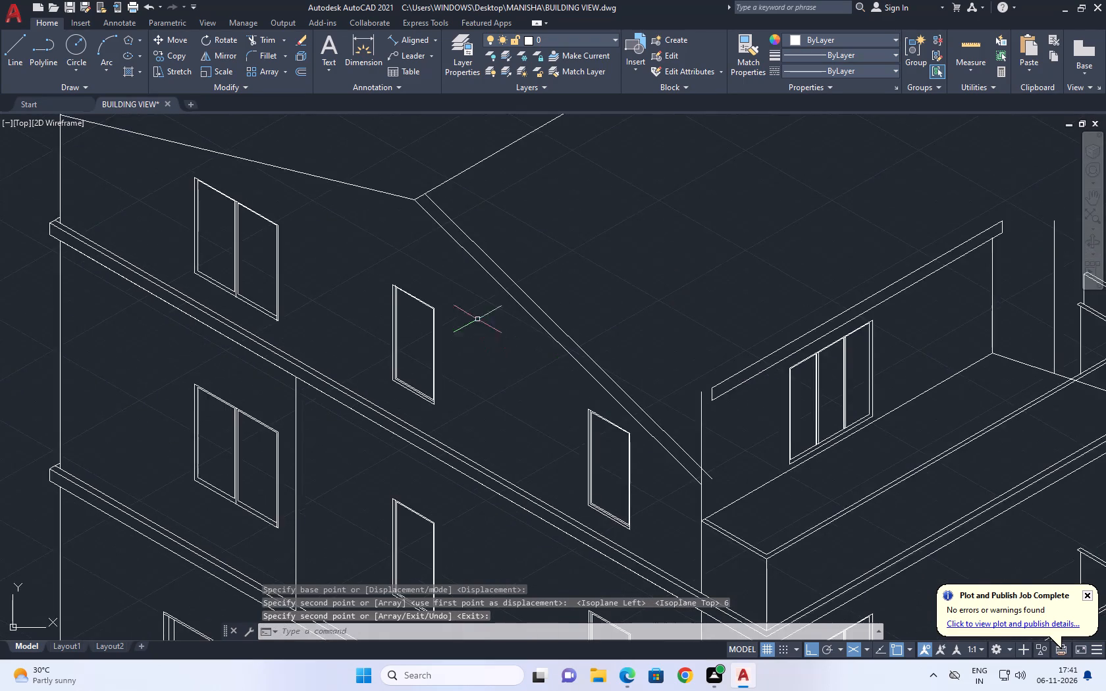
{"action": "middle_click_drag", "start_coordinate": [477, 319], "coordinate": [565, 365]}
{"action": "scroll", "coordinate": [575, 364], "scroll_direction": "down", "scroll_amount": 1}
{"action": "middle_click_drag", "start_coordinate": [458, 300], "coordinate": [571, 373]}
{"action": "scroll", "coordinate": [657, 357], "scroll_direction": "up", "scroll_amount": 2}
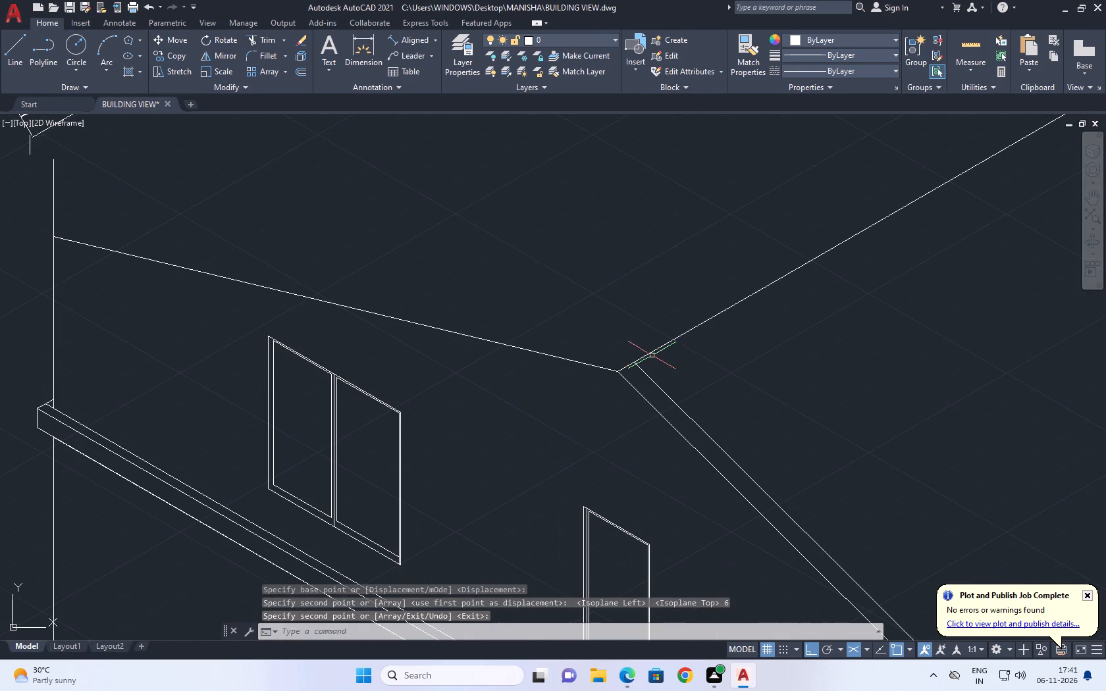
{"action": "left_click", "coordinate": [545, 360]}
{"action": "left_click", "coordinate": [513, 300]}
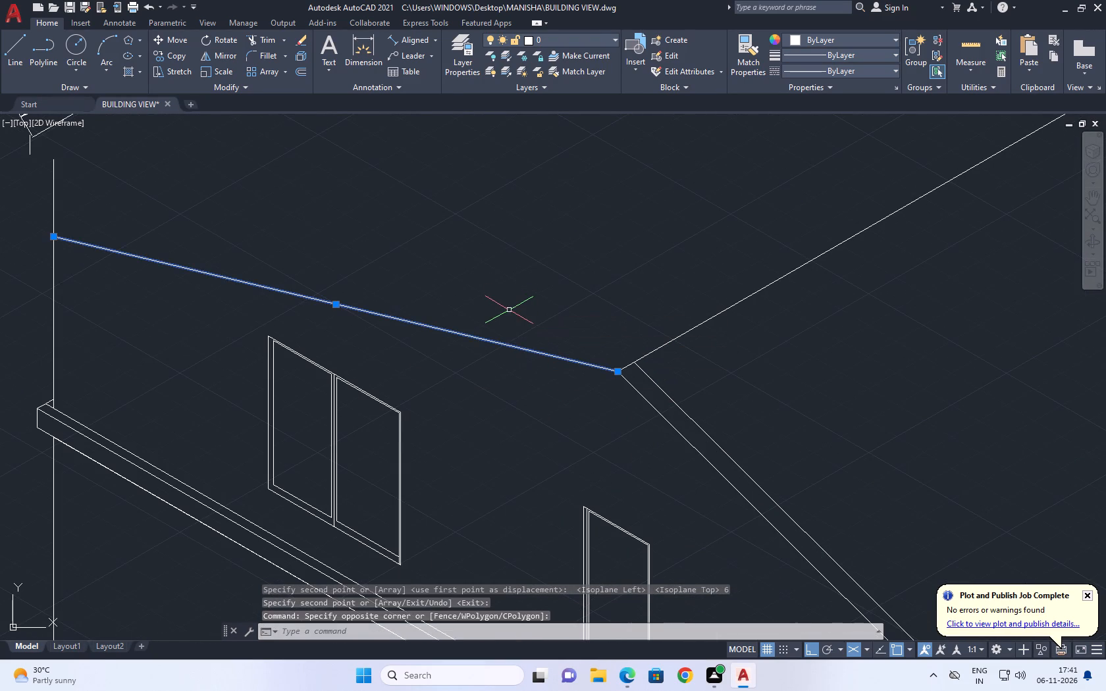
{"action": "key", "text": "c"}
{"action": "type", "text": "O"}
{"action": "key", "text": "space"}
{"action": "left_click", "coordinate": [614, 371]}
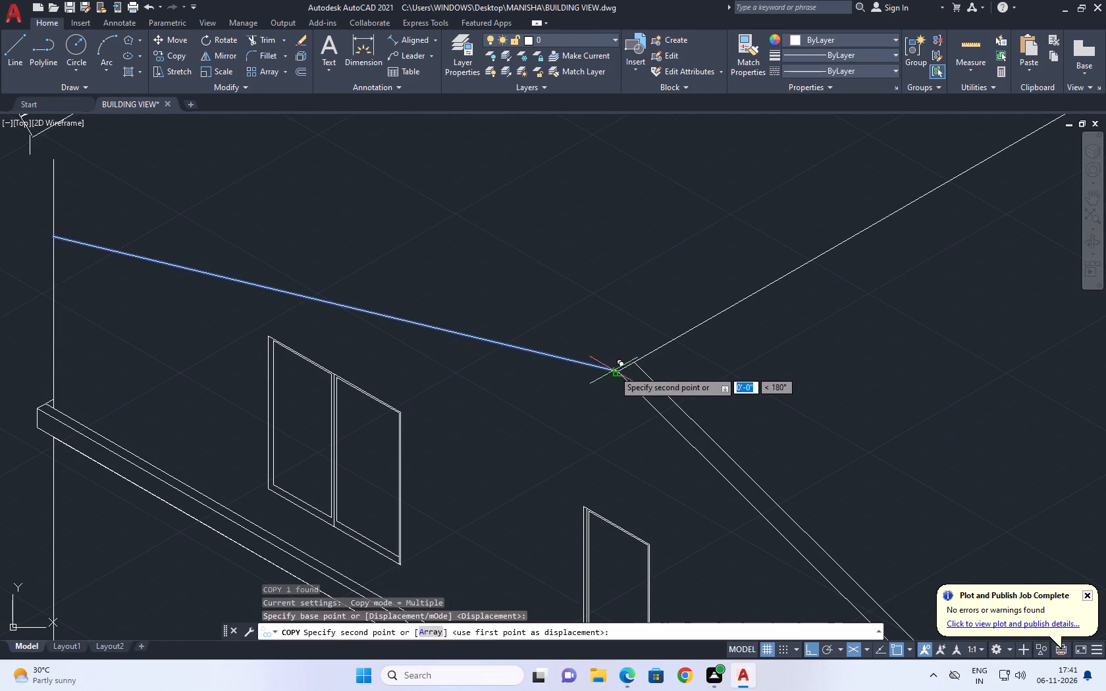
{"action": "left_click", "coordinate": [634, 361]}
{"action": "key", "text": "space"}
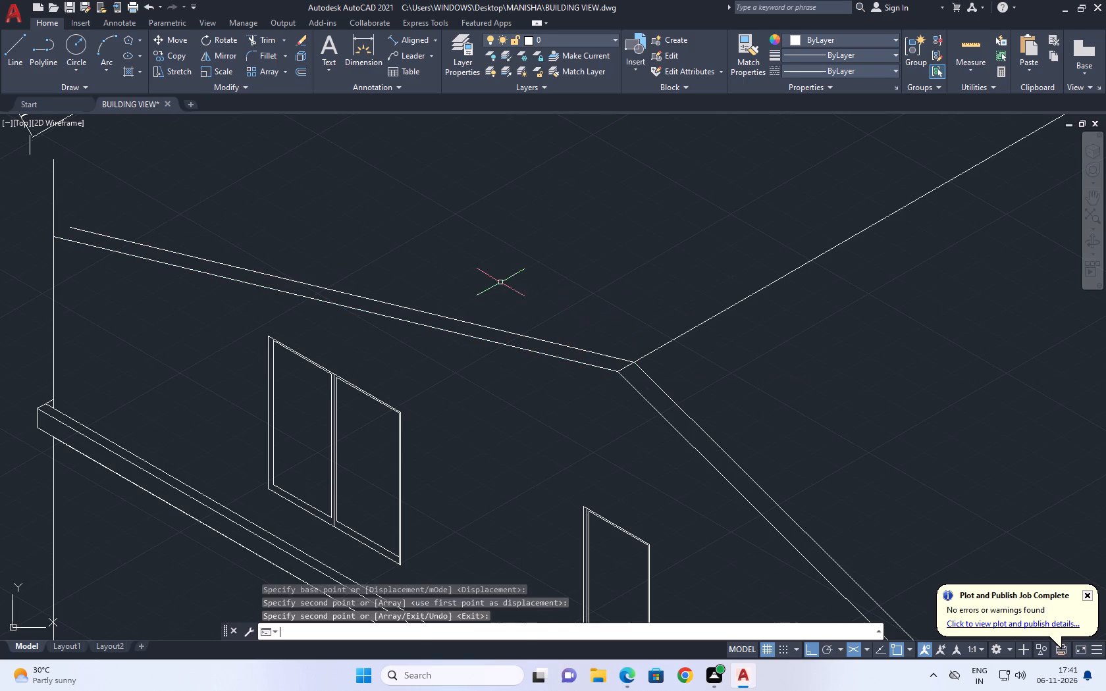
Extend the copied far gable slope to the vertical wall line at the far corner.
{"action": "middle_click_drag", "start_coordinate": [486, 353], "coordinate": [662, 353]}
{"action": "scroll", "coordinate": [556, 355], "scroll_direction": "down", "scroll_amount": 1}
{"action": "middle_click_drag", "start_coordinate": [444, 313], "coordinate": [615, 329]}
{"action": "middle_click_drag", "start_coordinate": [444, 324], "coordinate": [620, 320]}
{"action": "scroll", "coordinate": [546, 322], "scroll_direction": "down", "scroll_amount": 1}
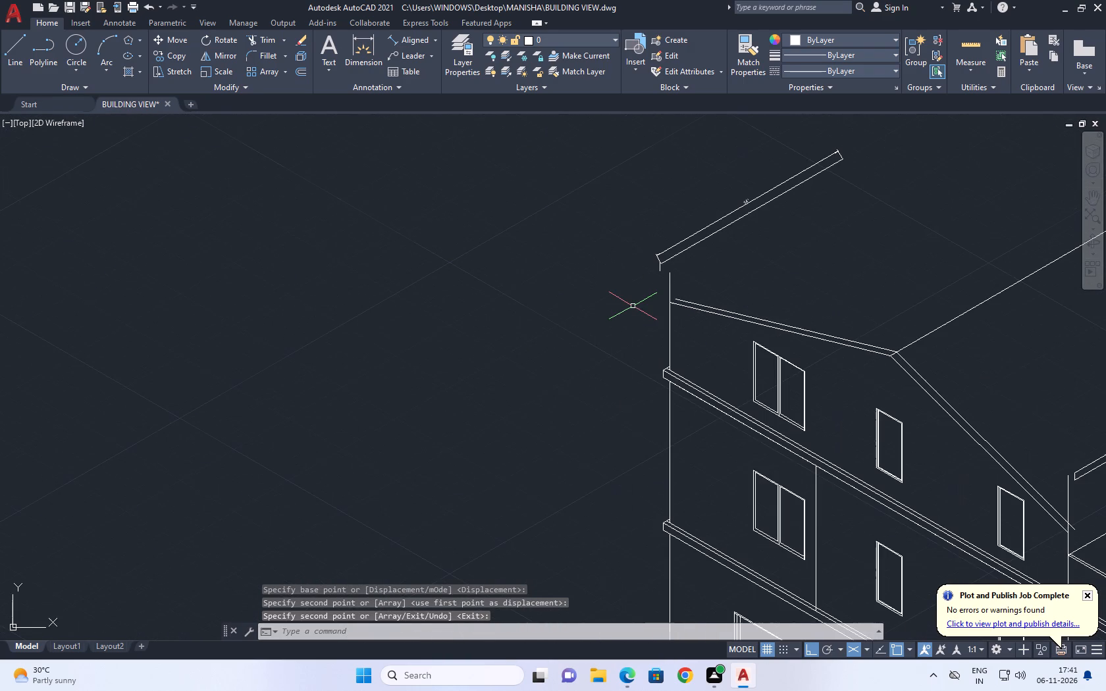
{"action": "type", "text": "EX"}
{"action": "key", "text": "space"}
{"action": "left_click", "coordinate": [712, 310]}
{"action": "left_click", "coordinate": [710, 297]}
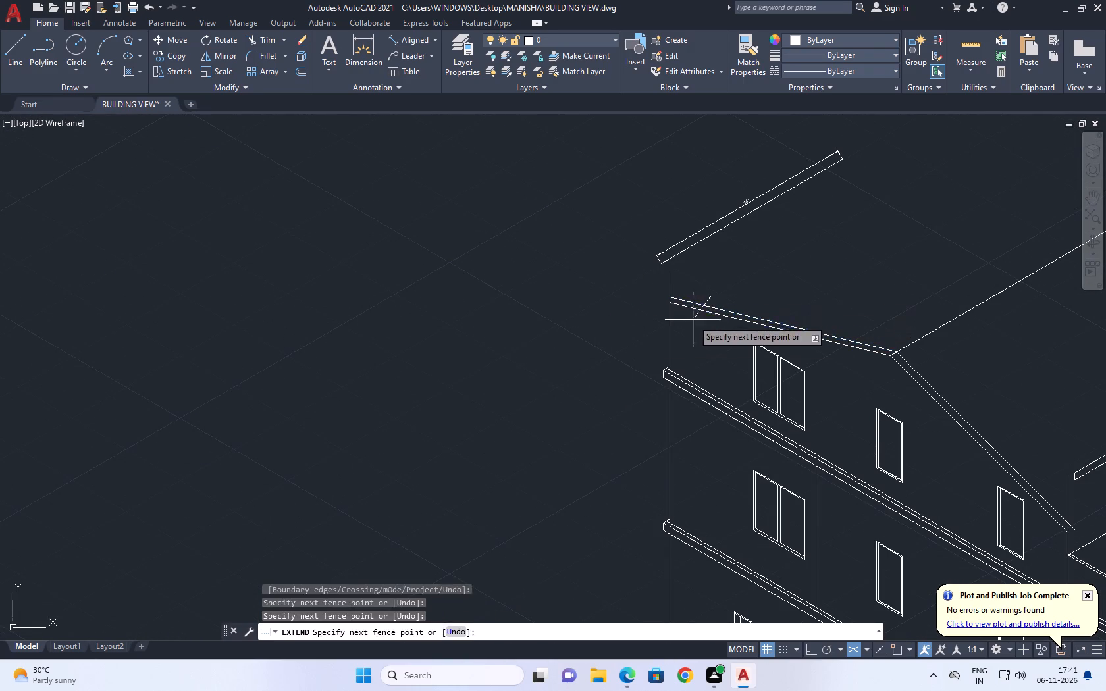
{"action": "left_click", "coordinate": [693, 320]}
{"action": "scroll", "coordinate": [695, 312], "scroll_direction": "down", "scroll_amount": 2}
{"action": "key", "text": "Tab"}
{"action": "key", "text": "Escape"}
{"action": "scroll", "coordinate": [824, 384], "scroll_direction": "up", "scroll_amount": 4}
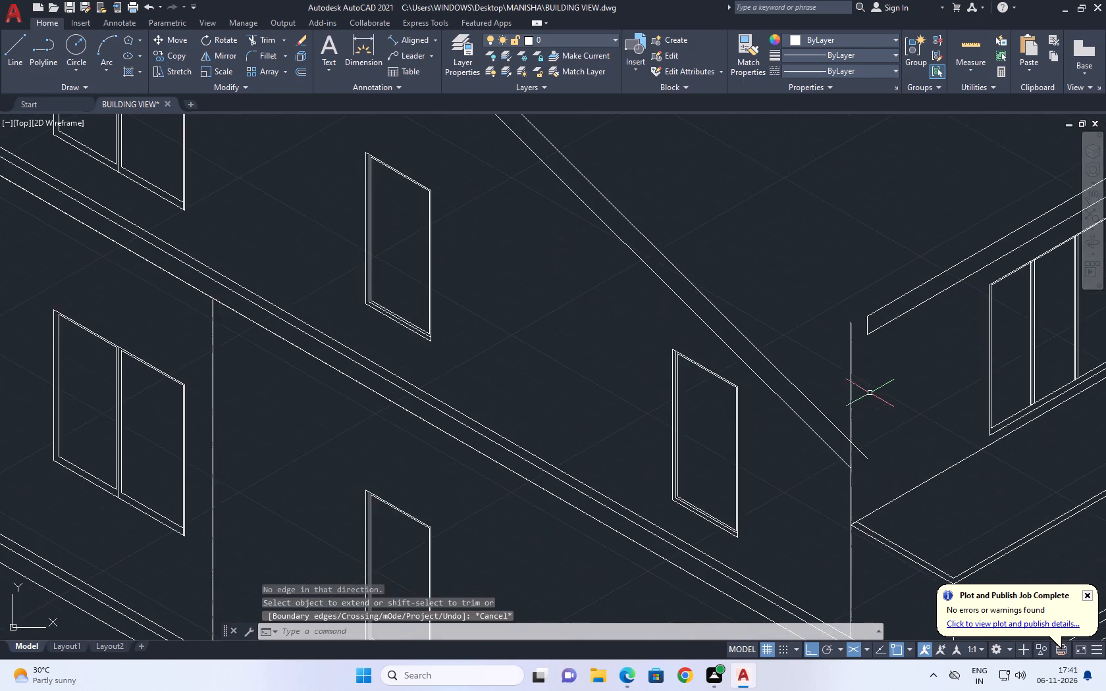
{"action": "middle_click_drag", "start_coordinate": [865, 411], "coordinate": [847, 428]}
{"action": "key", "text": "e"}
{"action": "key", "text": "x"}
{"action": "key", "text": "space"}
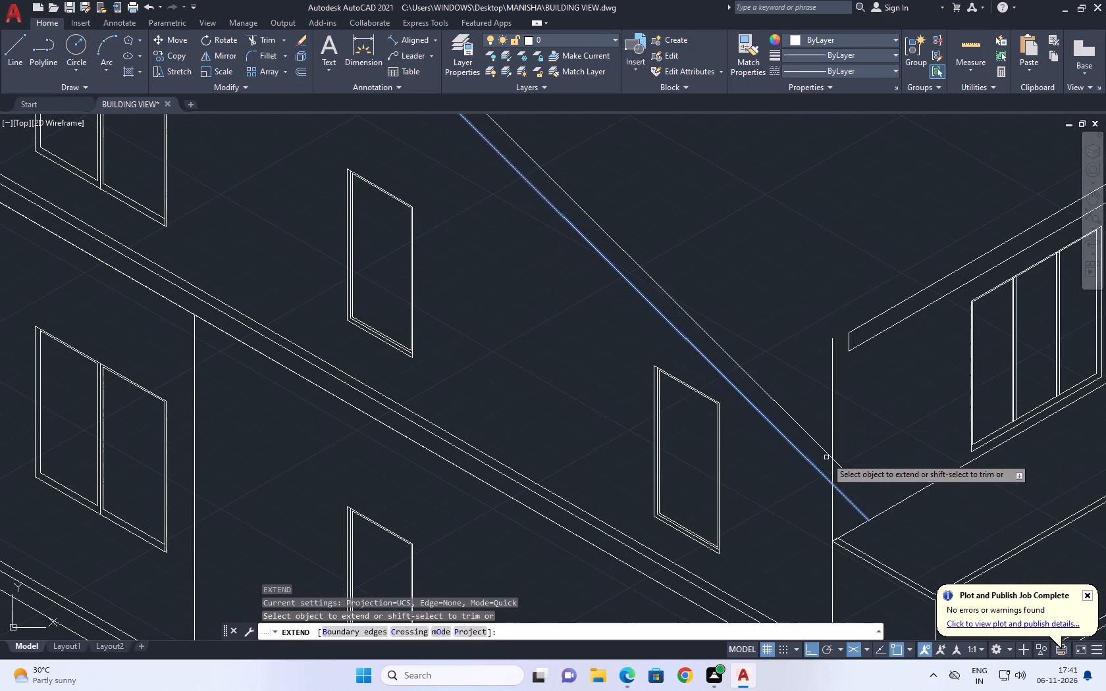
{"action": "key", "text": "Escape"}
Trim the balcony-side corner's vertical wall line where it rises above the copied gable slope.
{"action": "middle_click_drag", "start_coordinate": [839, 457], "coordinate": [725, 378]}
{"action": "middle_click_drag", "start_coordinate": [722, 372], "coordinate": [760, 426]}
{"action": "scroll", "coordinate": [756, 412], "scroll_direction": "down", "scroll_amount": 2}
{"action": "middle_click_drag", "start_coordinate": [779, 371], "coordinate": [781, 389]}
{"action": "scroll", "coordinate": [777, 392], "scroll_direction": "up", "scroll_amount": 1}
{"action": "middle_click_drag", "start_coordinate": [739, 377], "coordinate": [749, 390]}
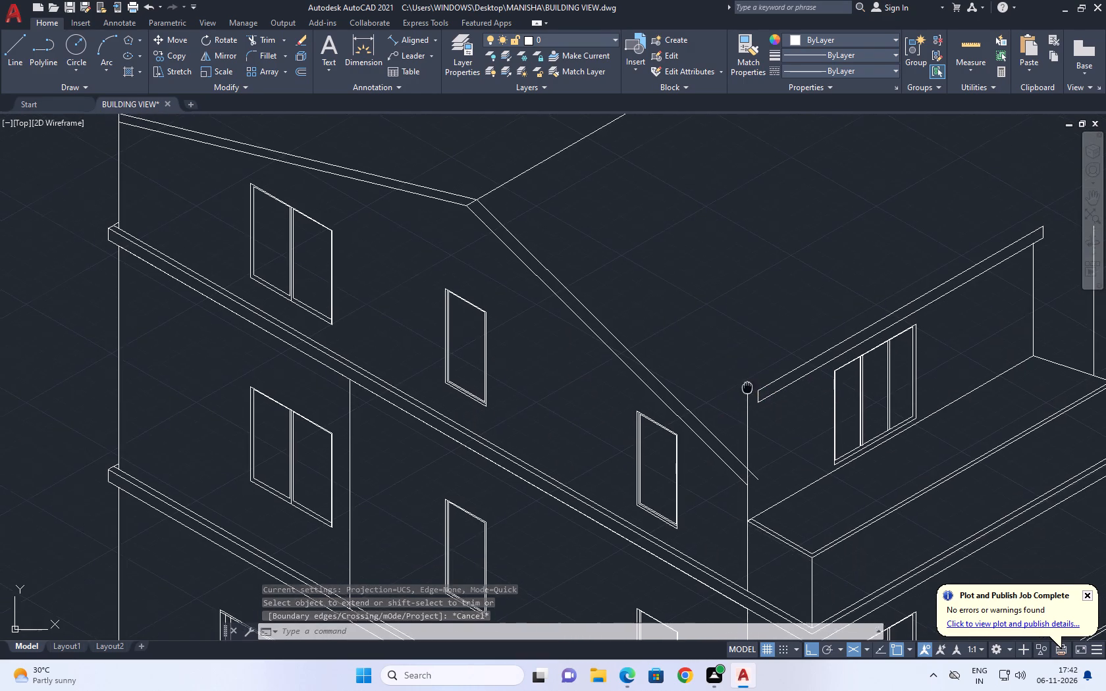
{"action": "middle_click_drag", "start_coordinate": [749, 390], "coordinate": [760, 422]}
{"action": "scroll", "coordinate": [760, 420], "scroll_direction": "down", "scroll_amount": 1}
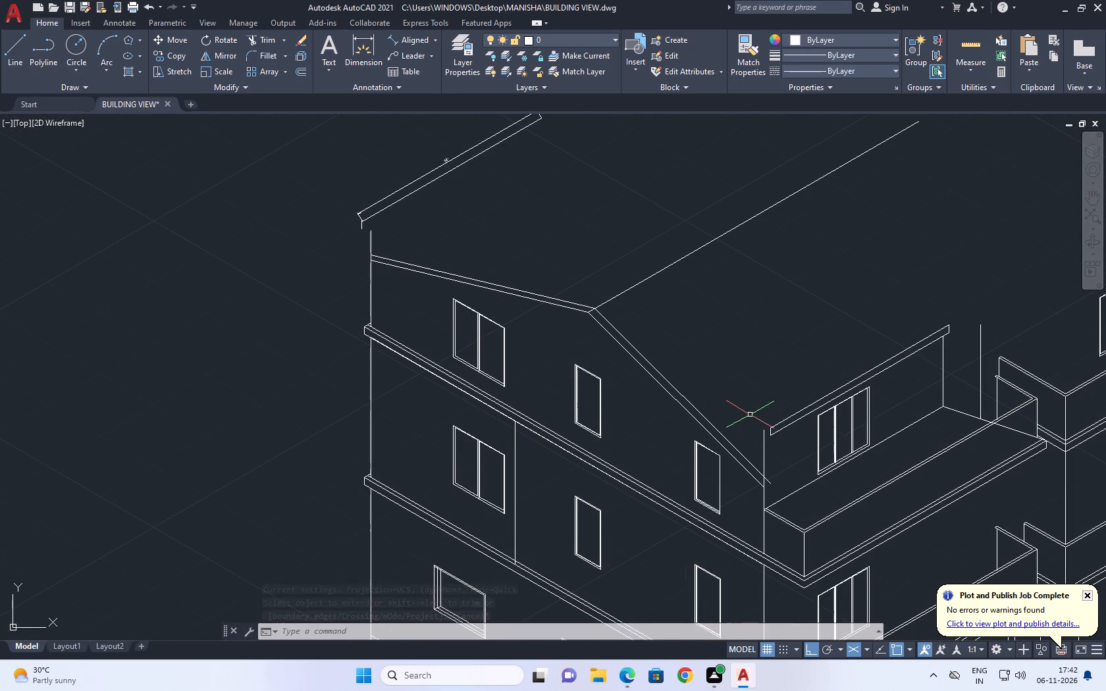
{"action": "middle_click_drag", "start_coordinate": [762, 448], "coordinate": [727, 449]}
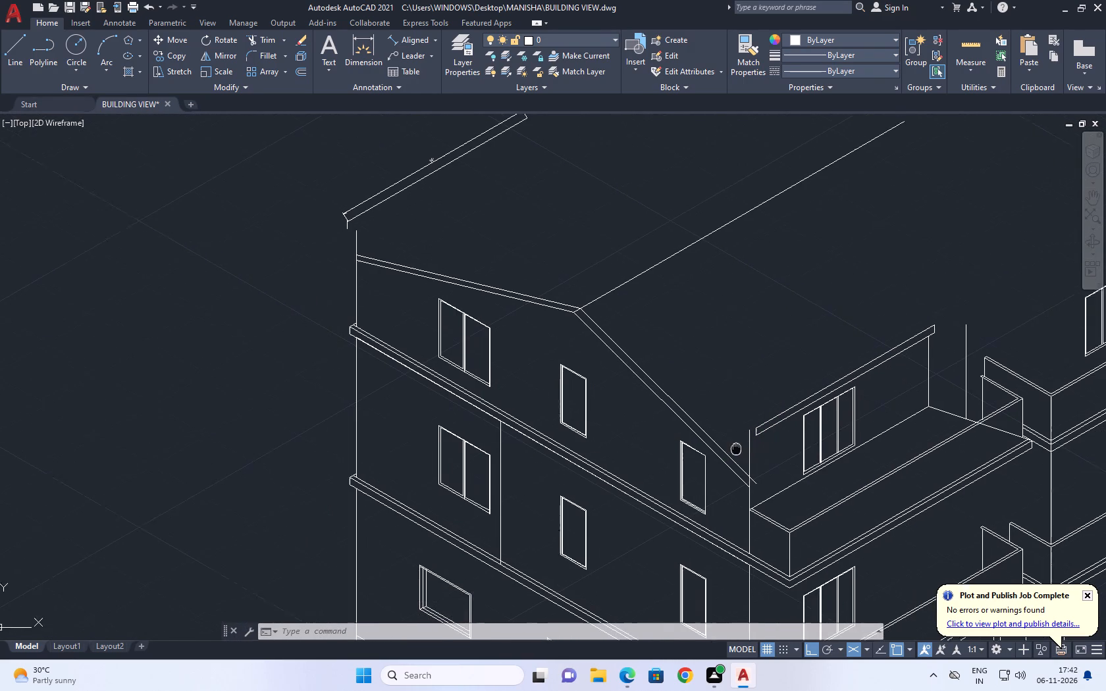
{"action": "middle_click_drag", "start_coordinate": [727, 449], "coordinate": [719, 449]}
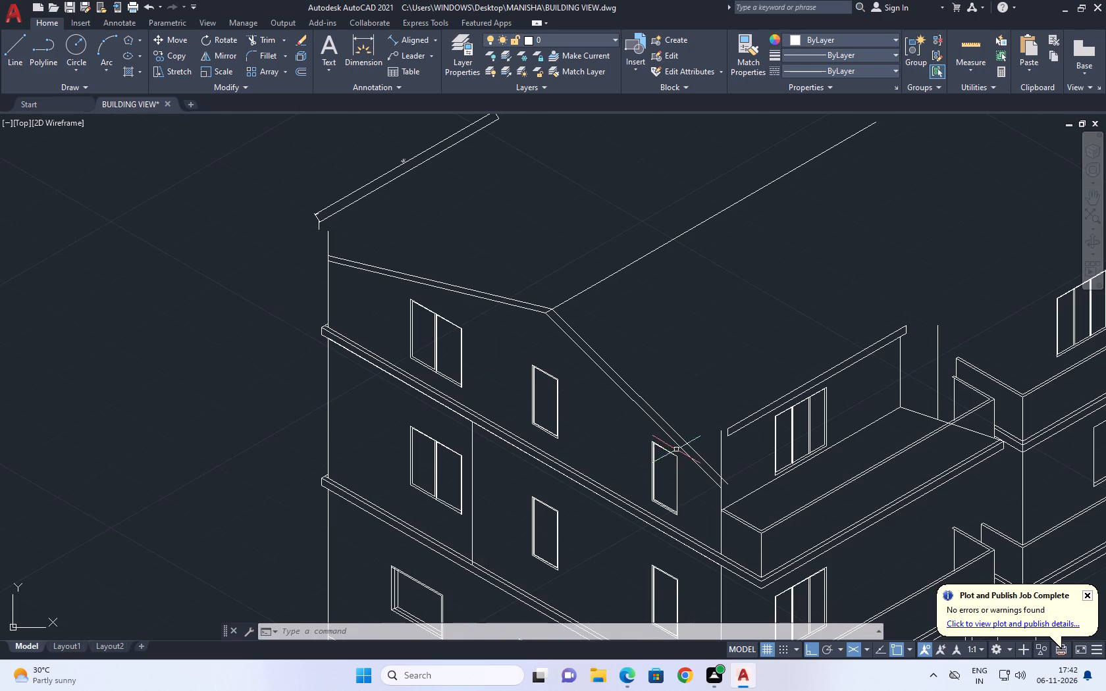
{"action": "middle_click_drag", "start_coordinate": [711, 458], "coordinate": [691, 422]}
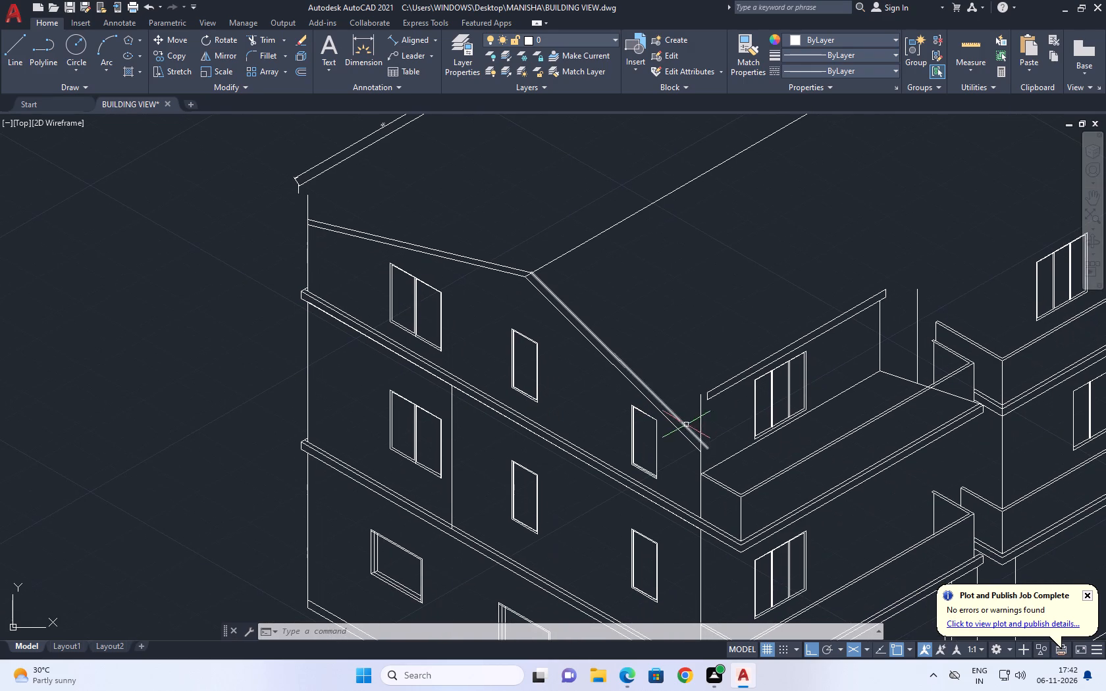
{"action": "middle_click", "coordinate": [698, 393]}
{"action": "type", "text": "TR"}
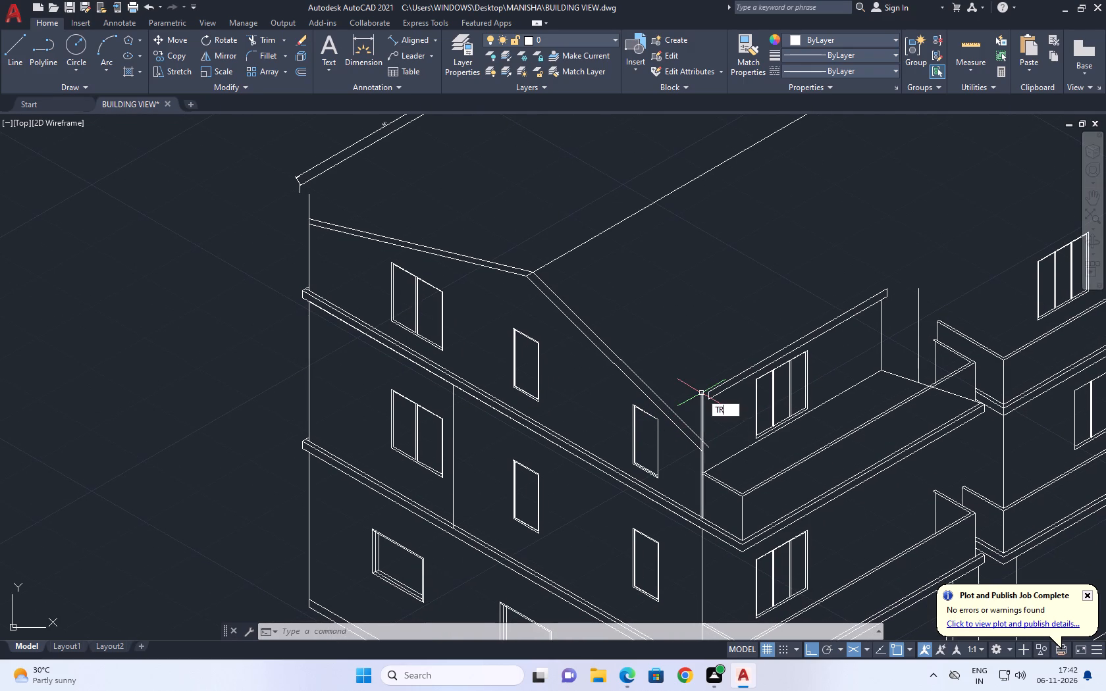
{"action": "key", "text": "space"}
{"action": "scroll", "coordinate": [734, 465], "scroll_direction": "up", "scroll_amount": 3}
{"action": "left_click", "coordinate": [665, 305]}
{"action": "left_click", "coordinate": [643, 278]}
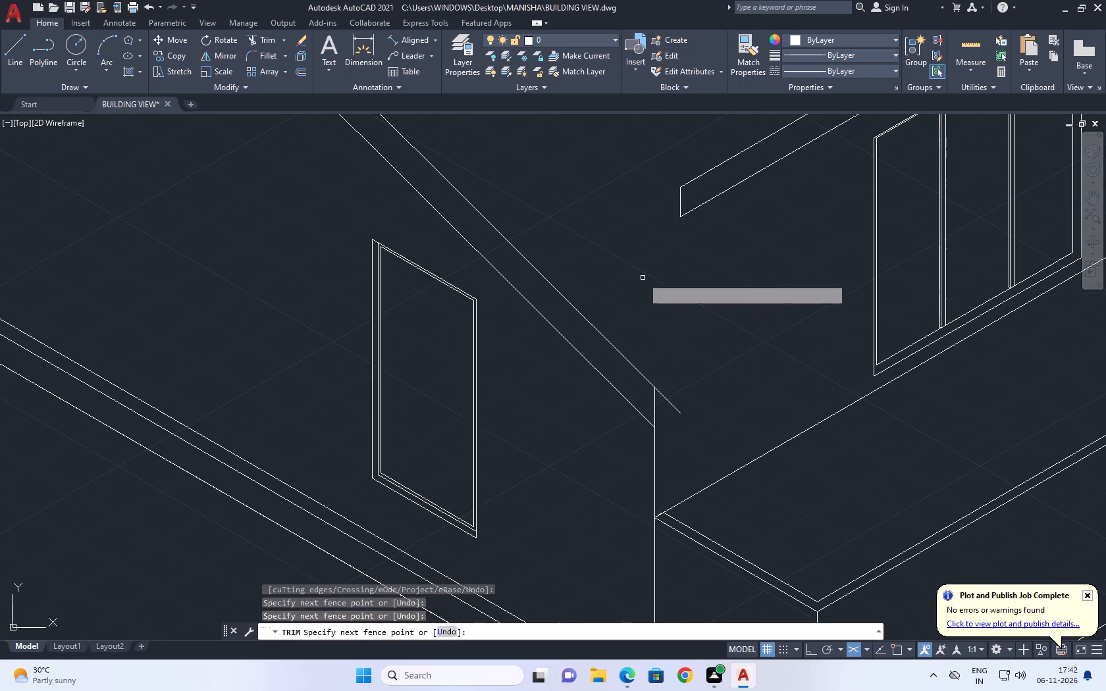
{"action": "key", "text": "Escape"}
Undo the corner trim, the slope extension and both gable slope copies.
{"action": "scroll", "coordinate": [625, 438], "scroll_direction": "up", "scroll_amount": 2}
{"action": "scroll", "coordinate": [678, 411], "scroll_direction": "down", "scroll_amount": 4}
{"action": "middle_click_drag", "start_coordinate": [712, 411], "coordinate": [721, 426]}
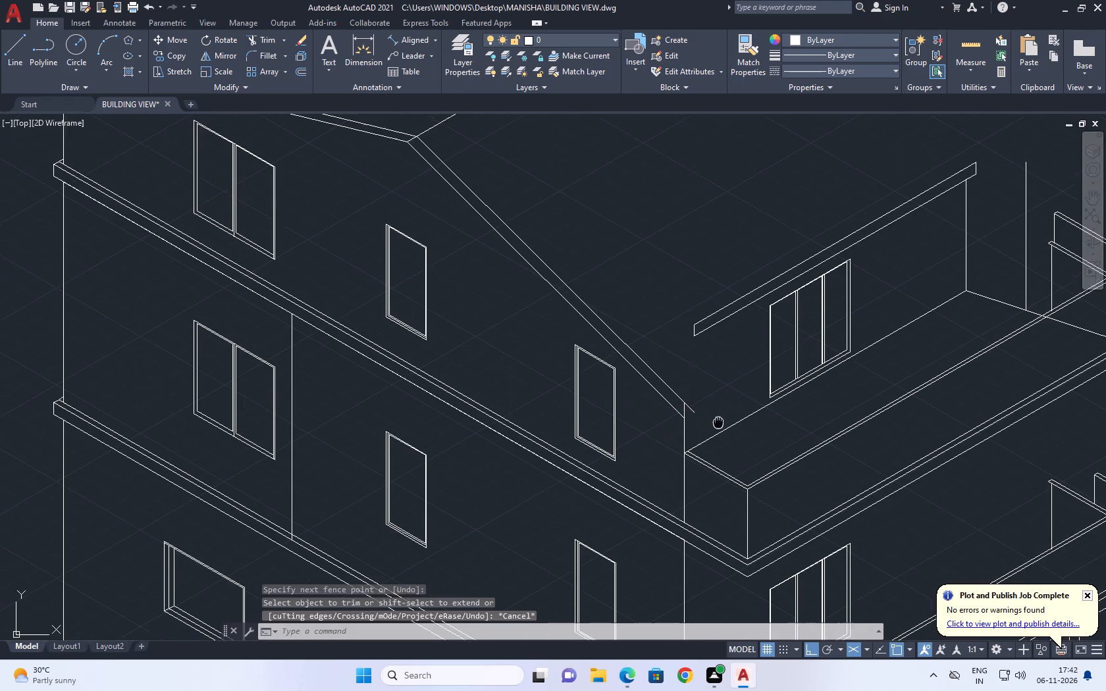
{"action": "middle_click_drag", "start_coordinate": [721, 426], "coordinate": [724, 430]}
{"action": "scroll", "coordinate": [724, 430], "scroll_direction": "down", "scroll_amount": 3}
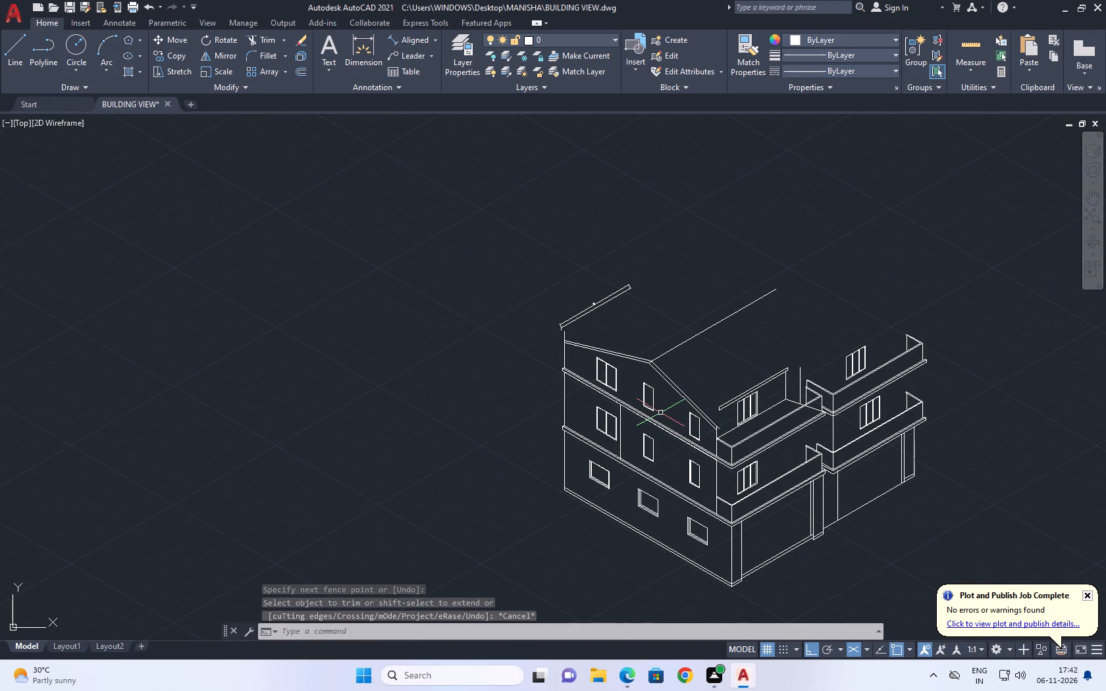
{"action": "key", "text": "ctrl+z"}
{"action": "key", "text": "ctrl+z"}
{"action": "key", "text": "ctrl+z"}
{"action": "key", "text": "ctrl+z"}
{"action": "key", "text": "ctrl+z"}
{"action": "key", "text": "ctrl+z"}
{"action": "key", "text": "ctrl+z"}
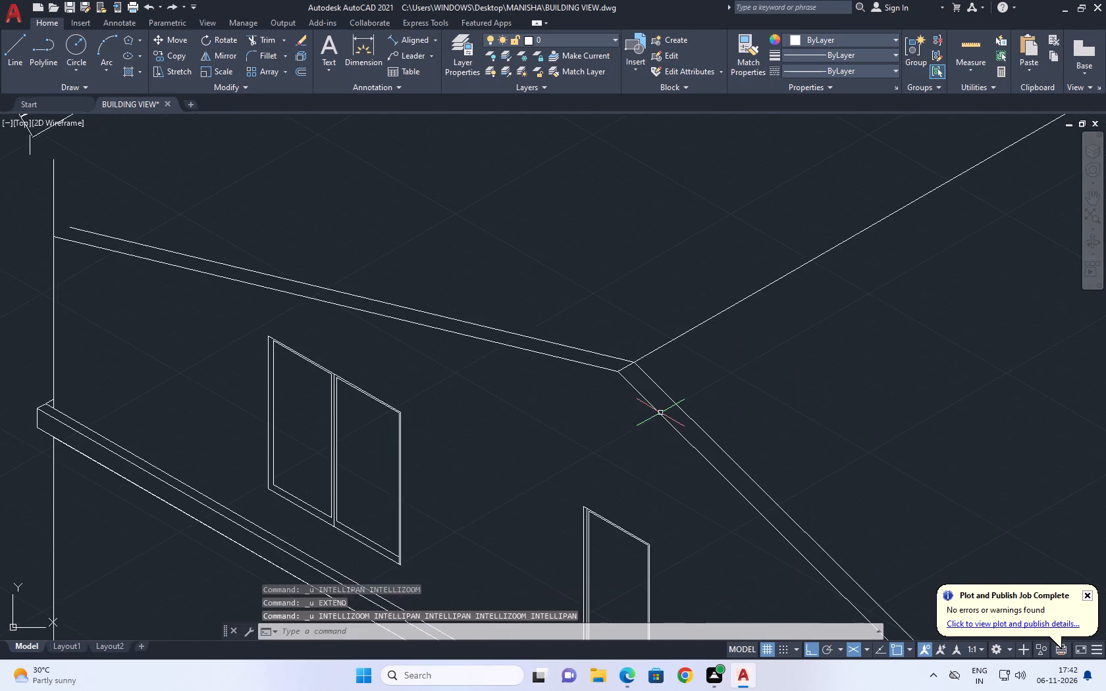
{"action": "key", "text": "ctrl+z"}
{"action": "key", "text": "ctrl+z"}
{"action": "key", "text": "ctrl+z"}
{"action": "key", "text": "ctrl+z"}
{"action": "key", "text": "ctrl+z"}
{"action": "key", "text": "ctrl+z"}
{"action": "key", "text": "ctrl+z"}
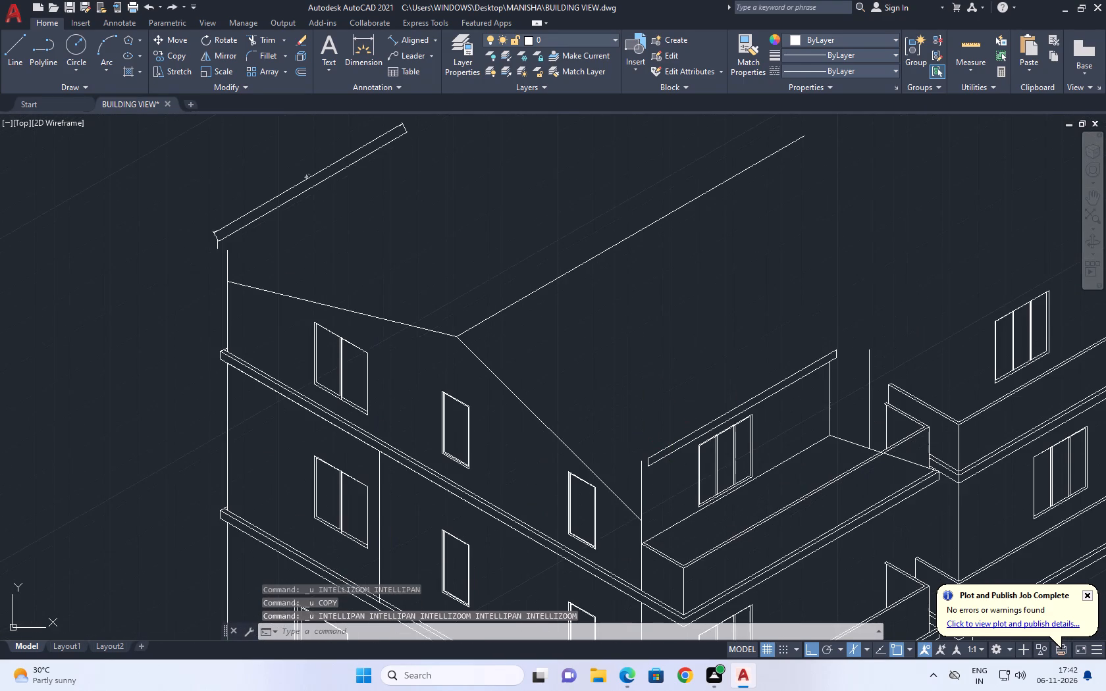
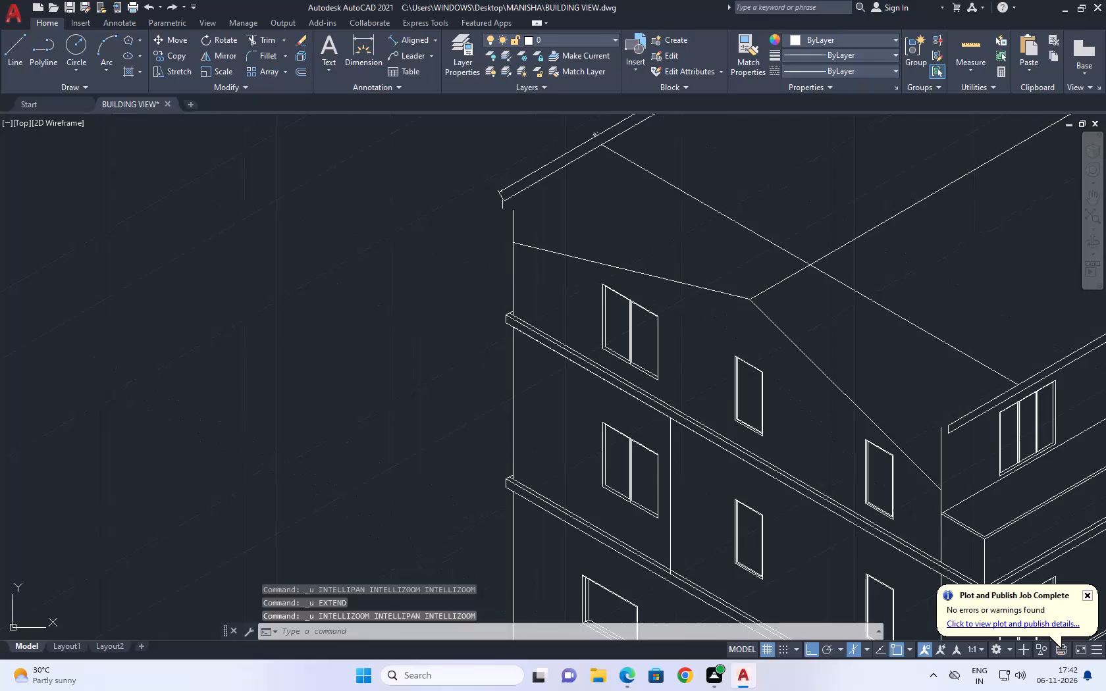
Undo the erasure of the line through the gable apex and the moves of the top-floor windows.
{"action": "key", "text": "ctrl+z"}
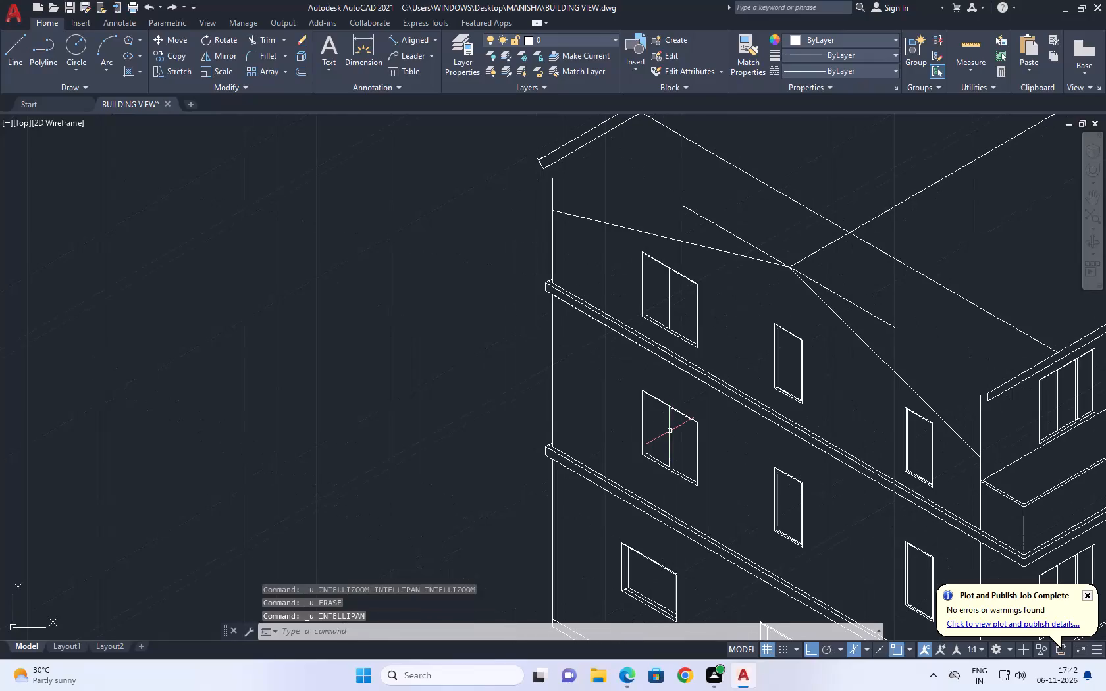
{"action": "key", "text": "ctrl+z"}
{"action": "key", "text": "ctrl+z"}
{"action": "key", "text": "ctrl+z"}
{"action": "key", "text": "ctrl+z"}
{"action": "key", "text": "ctrl+z"}
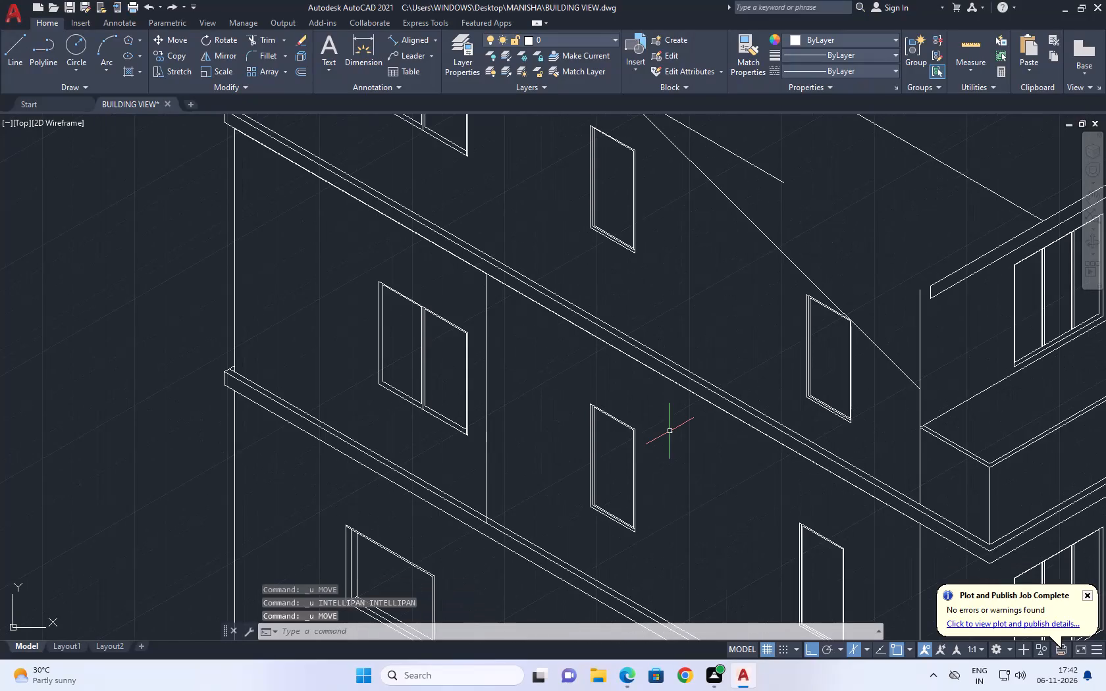
{"action": "key", "text": "ctrl+z"}
{"action": "key", "text": "ctrl+z"}
{"action": "key", "text": "ctrl+z"}
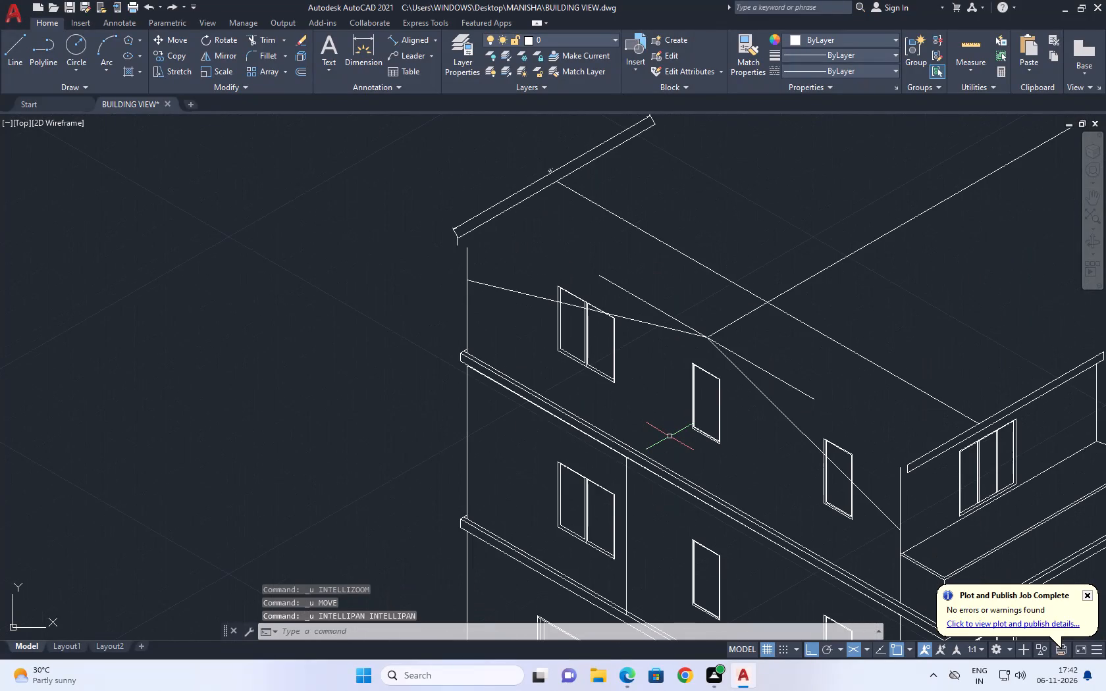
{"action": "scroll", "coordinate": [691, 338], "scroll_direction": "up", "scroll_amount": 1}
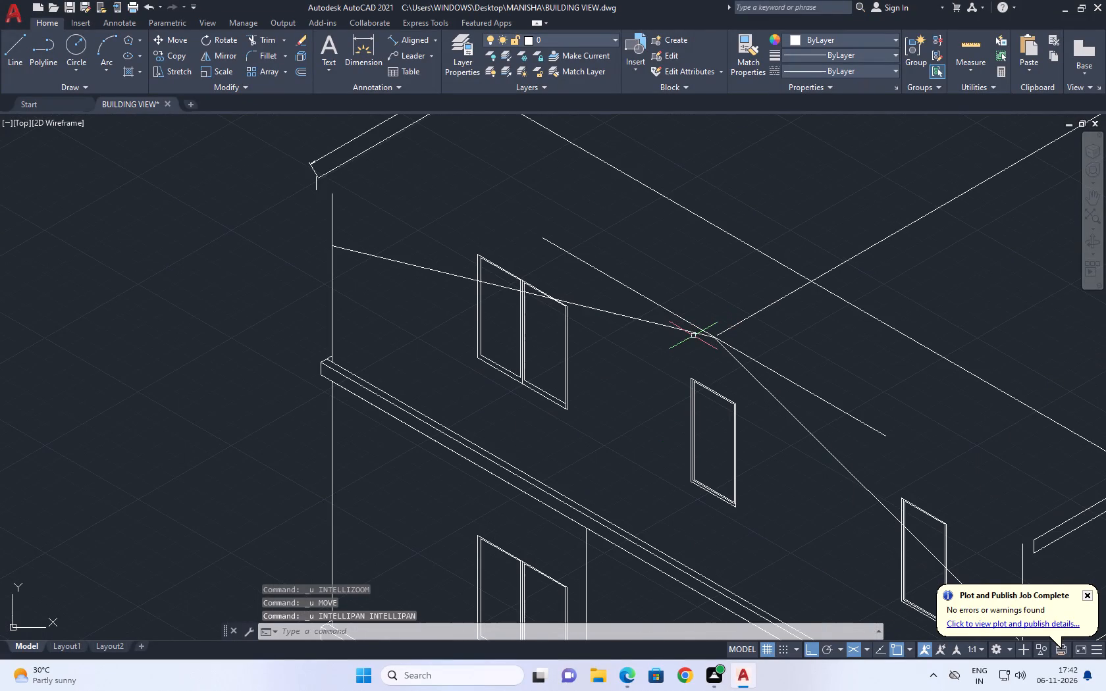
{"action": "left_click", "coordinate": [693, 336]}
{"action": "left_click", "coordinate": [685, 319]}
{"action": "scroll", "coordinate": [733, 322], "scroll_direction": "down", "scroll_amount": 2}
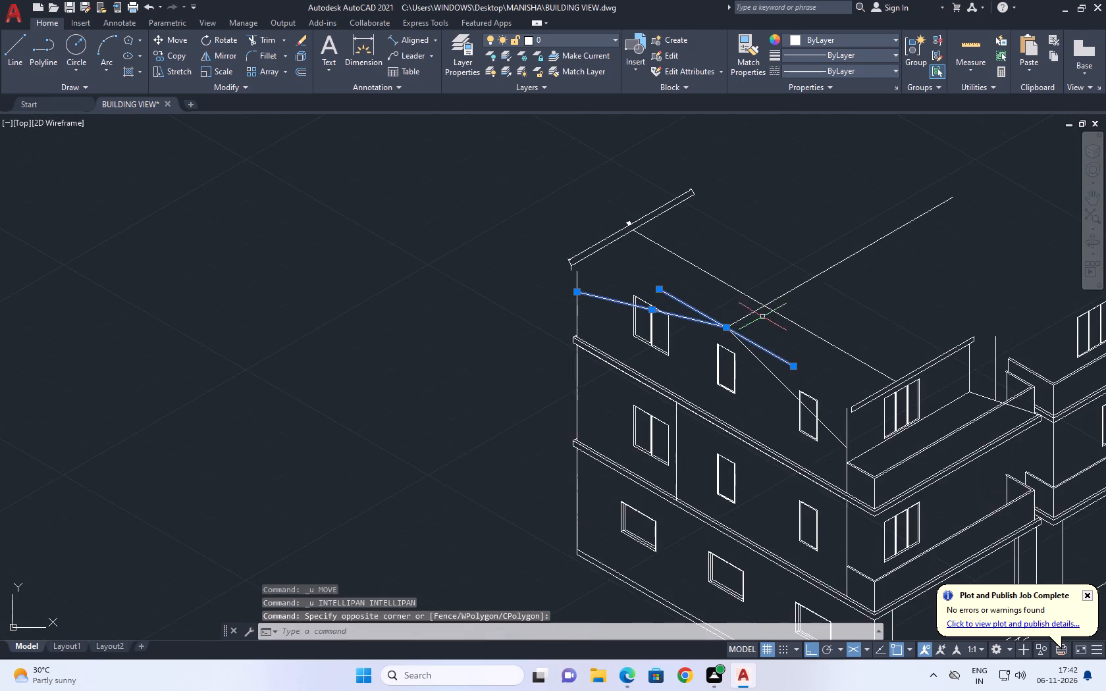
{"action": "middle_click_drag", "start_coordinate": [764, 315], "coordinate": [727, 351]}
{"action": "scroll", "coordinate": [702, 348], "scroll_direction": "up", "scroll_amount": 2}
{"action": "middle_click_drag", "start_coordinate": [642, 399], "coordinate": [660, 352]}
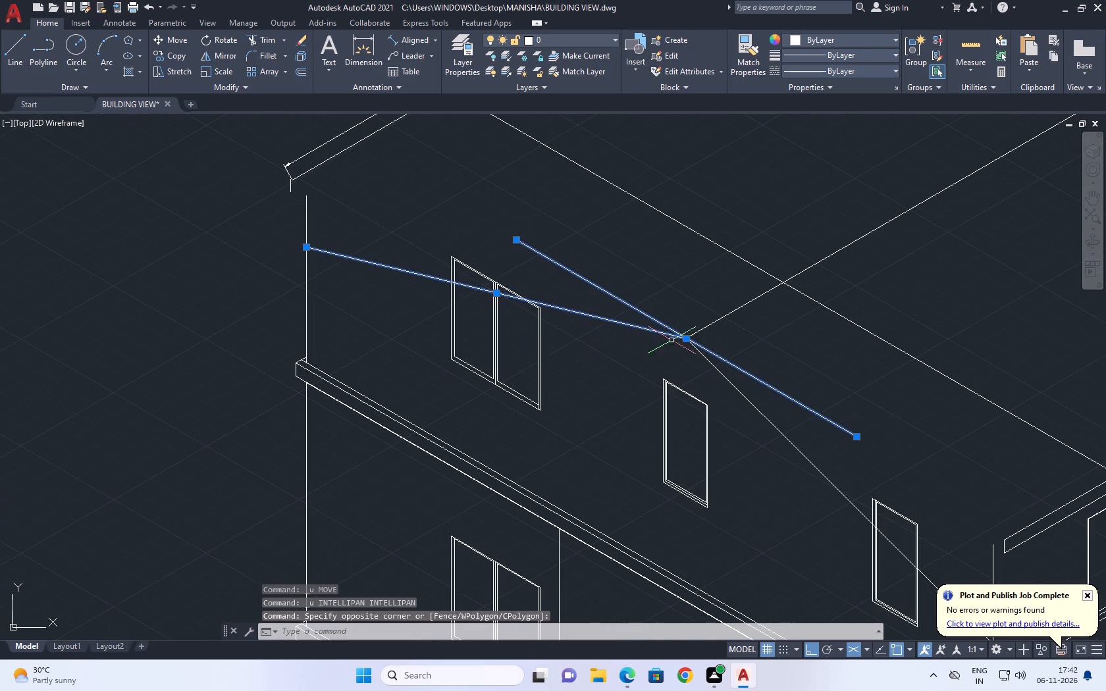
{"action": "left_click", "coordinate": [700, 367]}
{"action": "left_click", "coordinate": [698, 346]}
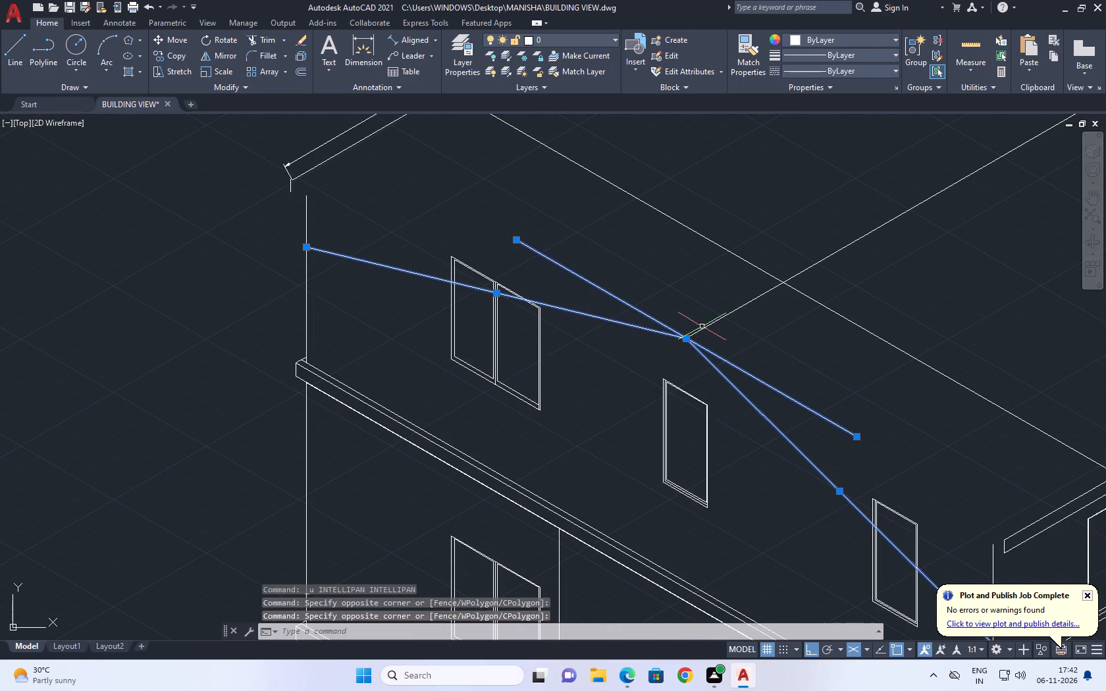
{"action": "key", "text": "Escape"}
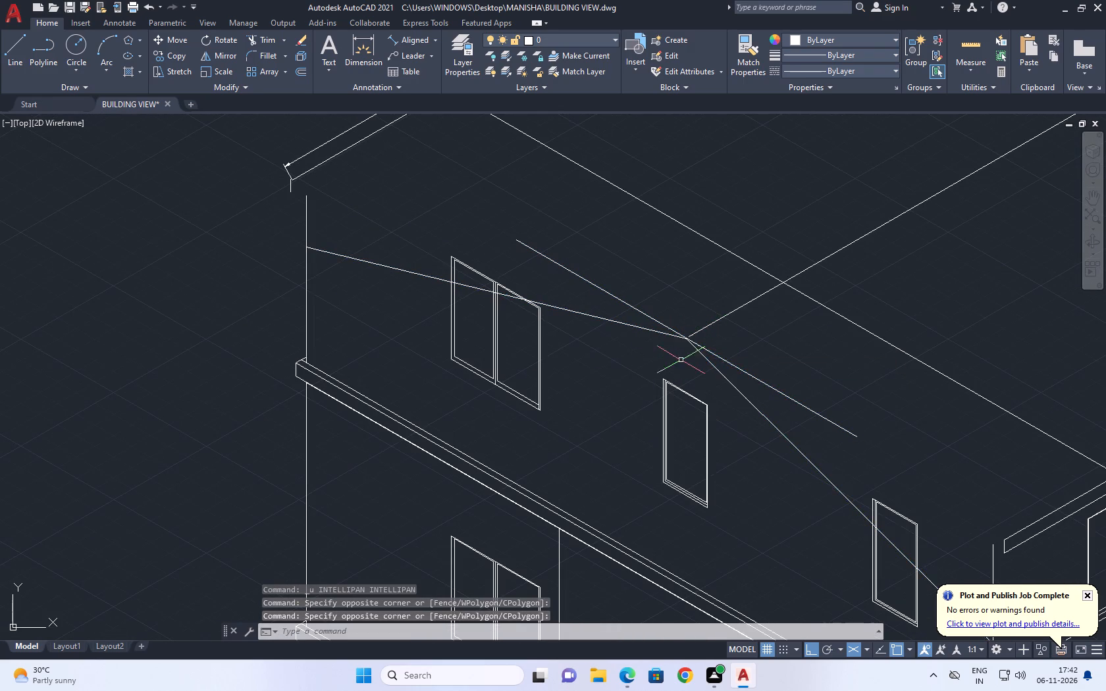
Erase both gable slopes that meet at the near end of the ridge line.
{"action": "left_click", "coordinate": [722, 366]}
{"action": "left_click", "coordinate": [693, 379]}
{"action": "left_click", "coordinate": [629, 324]}
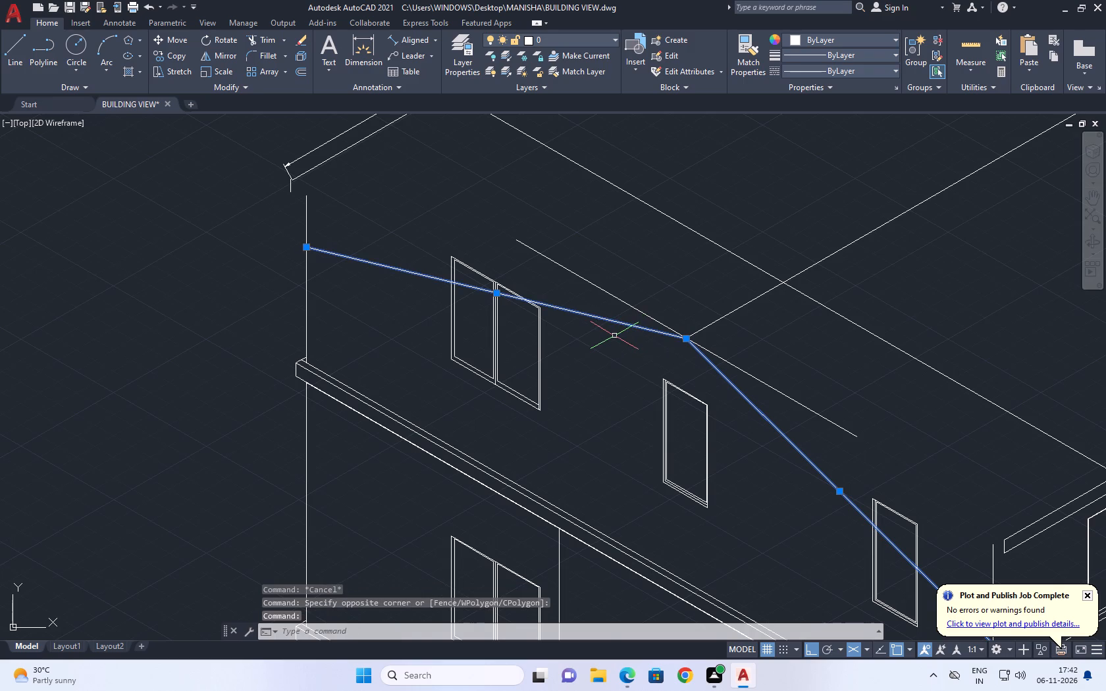
{"action": "key", "text": "Delete"}
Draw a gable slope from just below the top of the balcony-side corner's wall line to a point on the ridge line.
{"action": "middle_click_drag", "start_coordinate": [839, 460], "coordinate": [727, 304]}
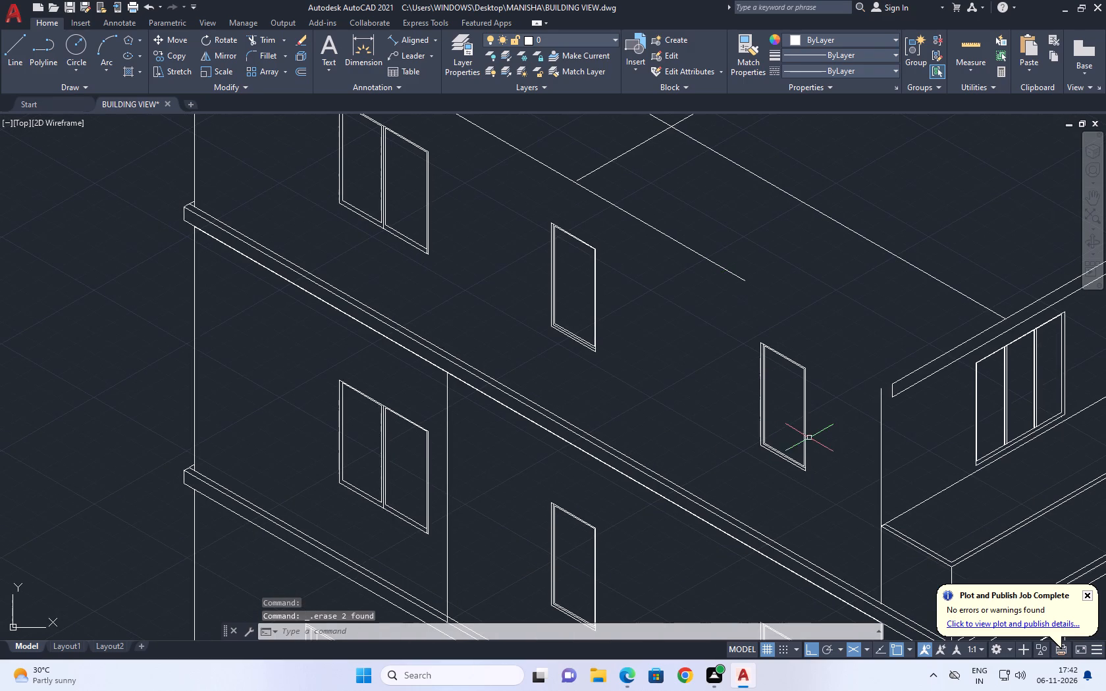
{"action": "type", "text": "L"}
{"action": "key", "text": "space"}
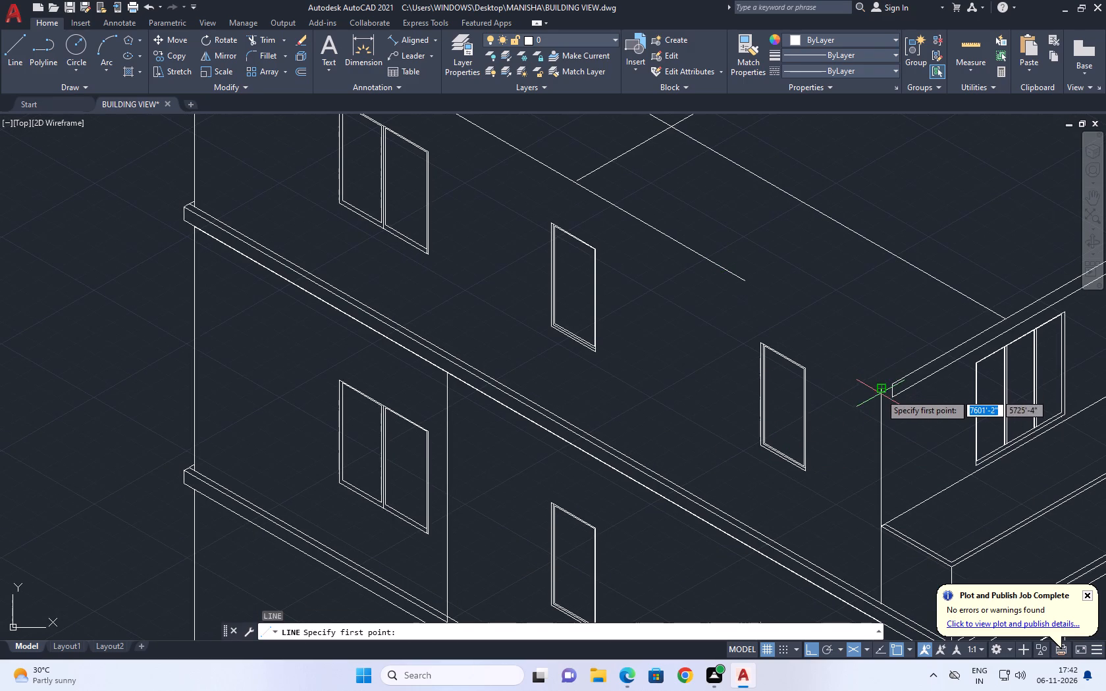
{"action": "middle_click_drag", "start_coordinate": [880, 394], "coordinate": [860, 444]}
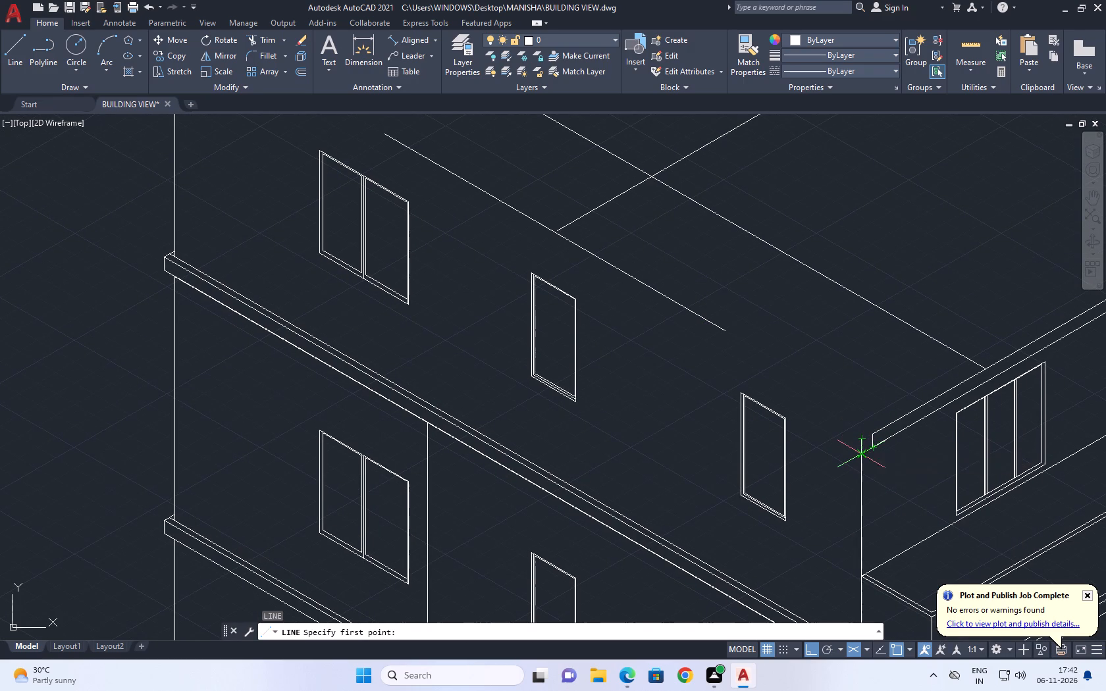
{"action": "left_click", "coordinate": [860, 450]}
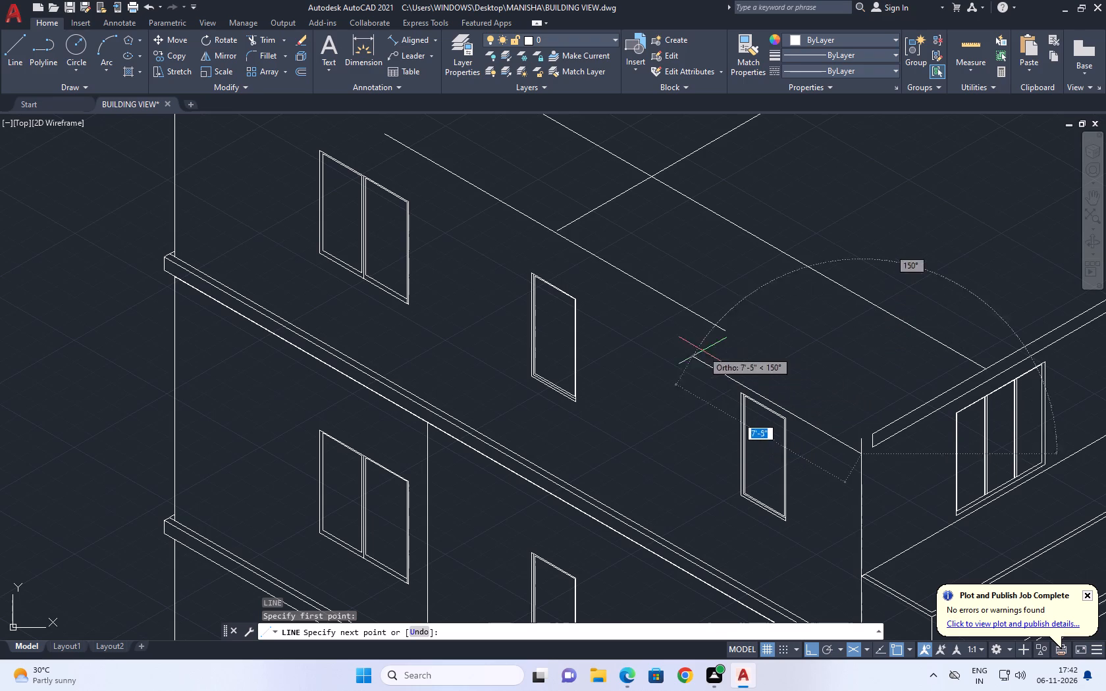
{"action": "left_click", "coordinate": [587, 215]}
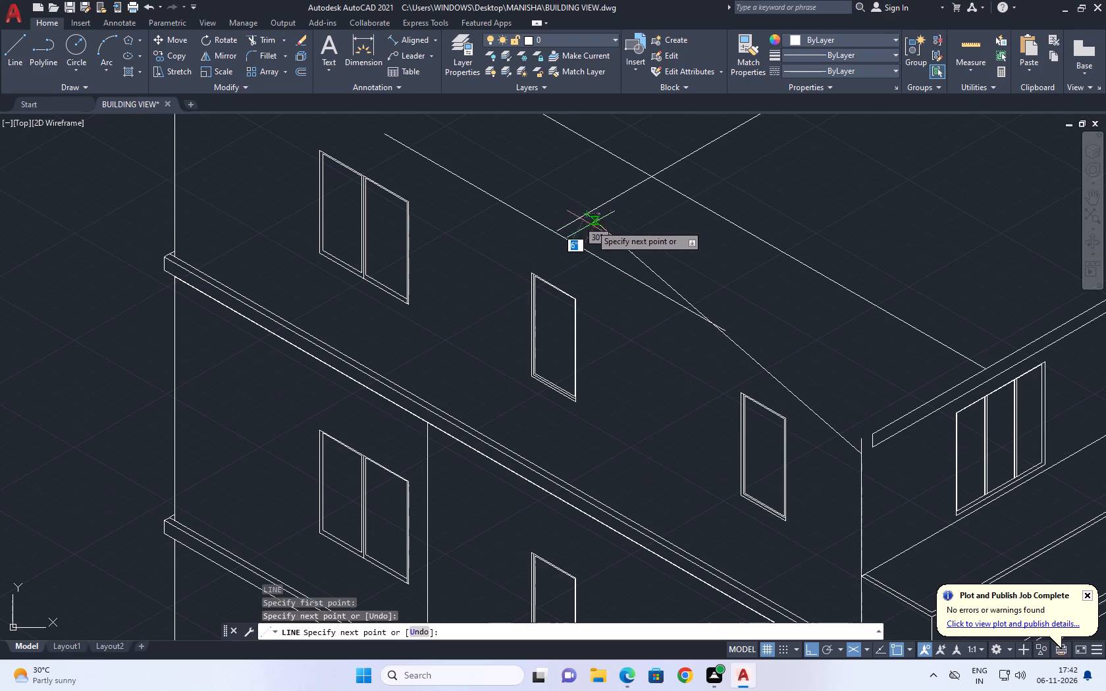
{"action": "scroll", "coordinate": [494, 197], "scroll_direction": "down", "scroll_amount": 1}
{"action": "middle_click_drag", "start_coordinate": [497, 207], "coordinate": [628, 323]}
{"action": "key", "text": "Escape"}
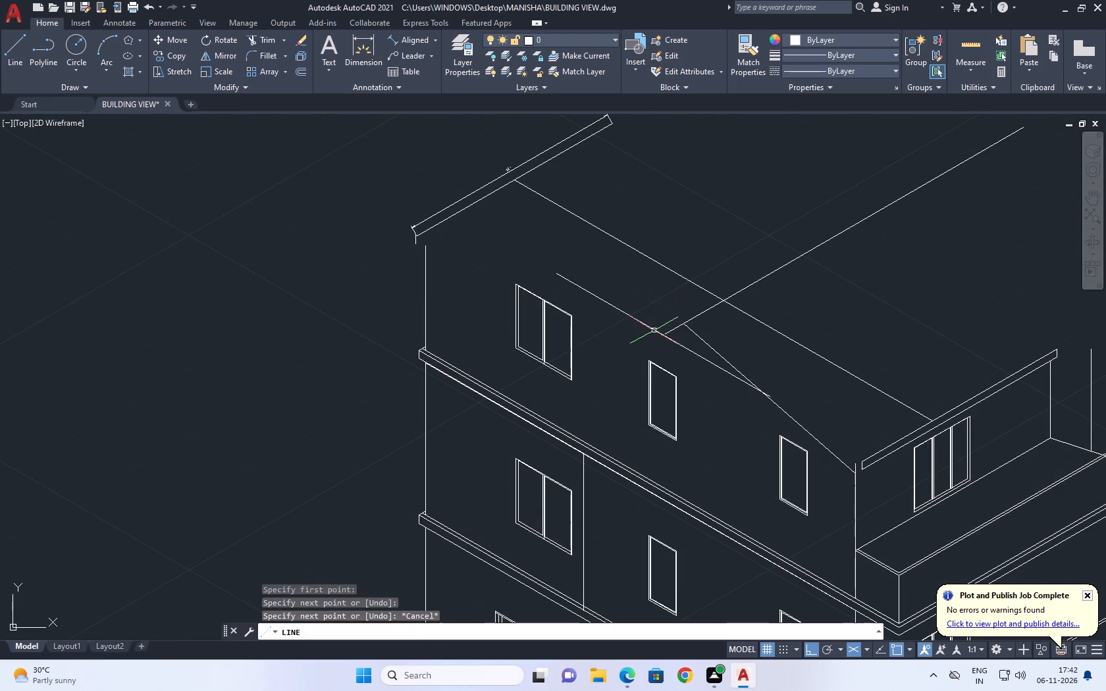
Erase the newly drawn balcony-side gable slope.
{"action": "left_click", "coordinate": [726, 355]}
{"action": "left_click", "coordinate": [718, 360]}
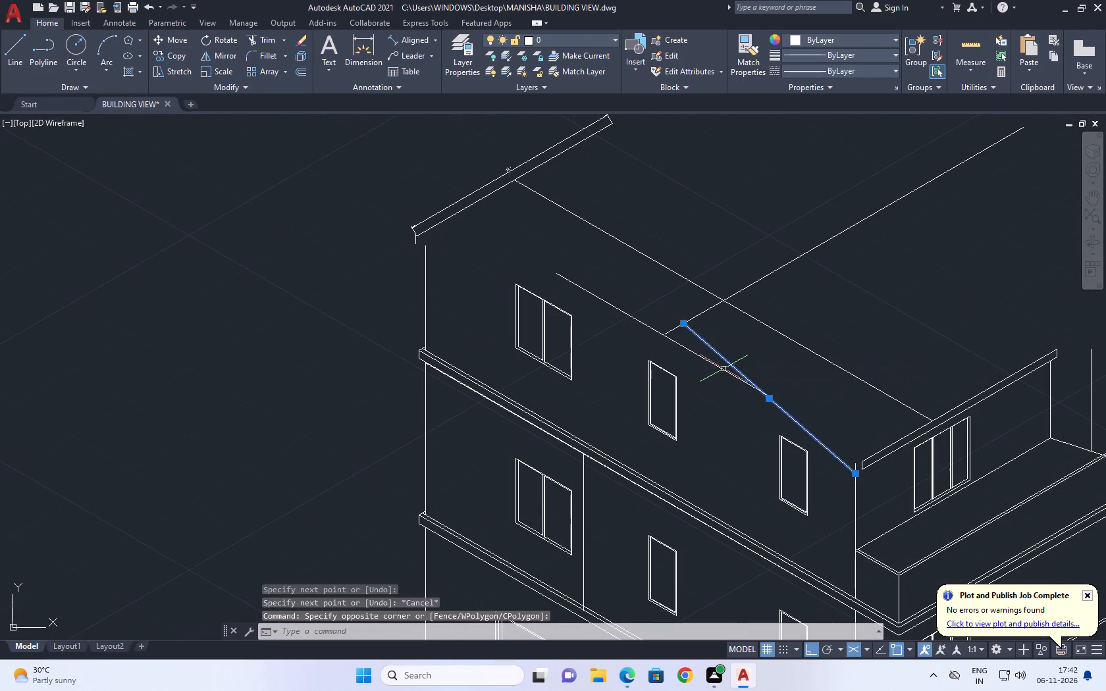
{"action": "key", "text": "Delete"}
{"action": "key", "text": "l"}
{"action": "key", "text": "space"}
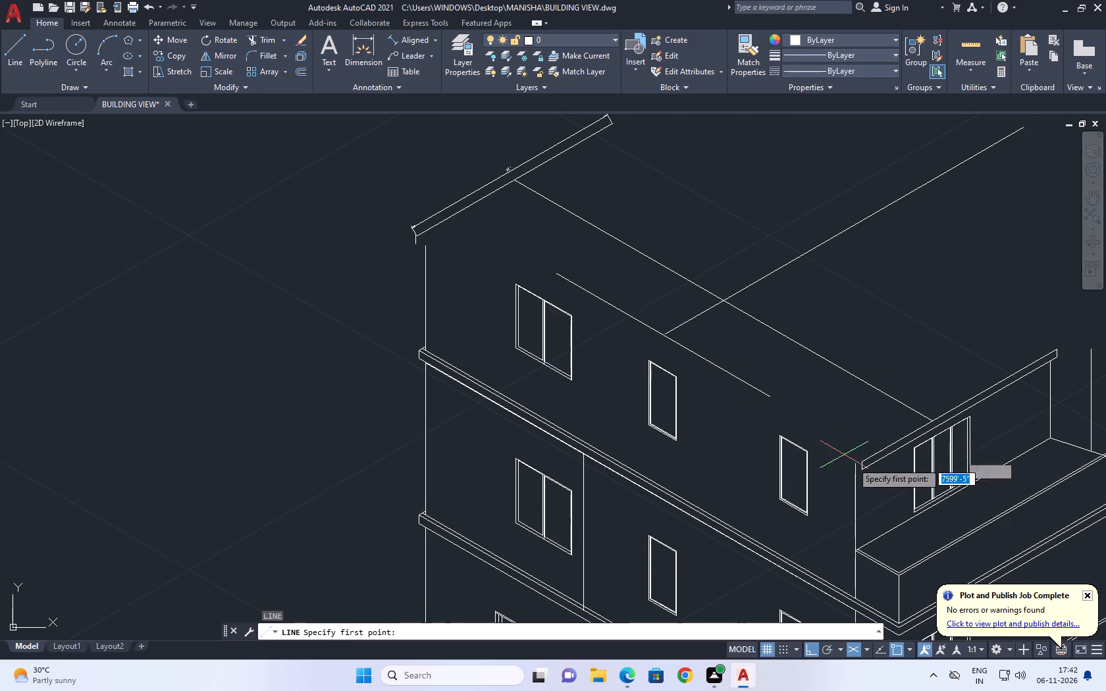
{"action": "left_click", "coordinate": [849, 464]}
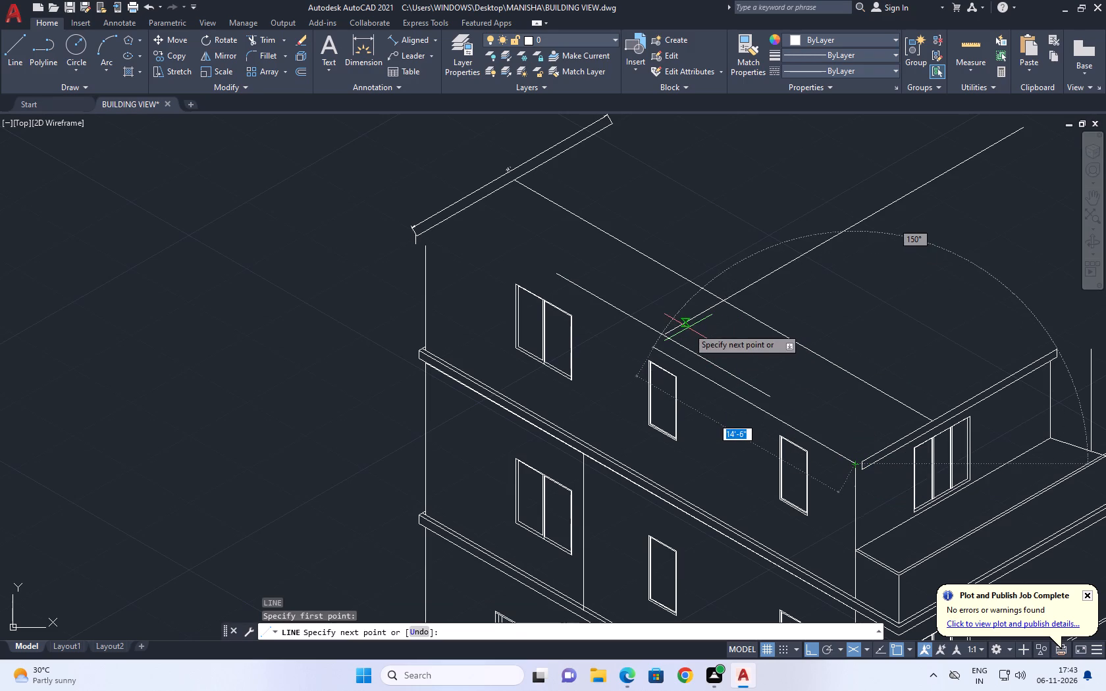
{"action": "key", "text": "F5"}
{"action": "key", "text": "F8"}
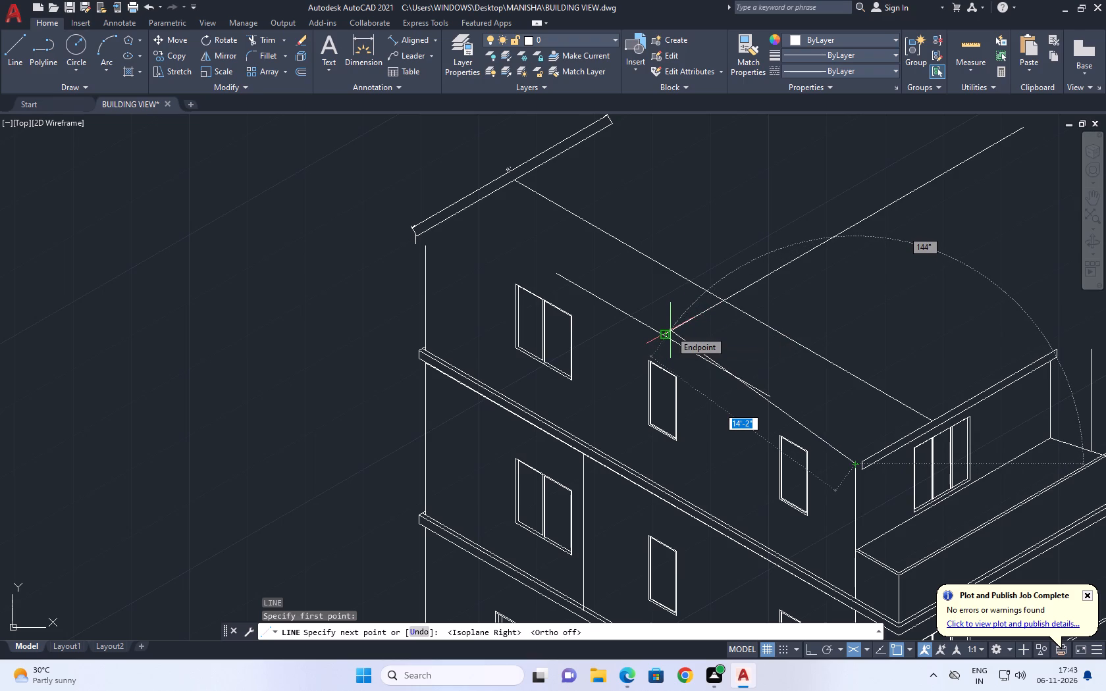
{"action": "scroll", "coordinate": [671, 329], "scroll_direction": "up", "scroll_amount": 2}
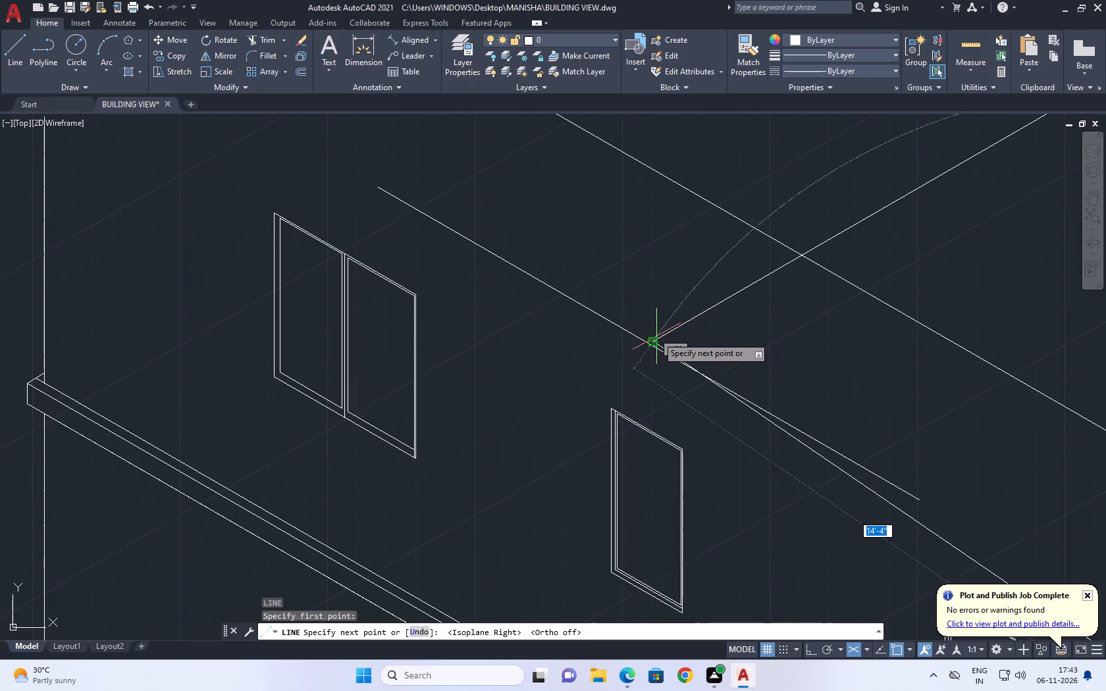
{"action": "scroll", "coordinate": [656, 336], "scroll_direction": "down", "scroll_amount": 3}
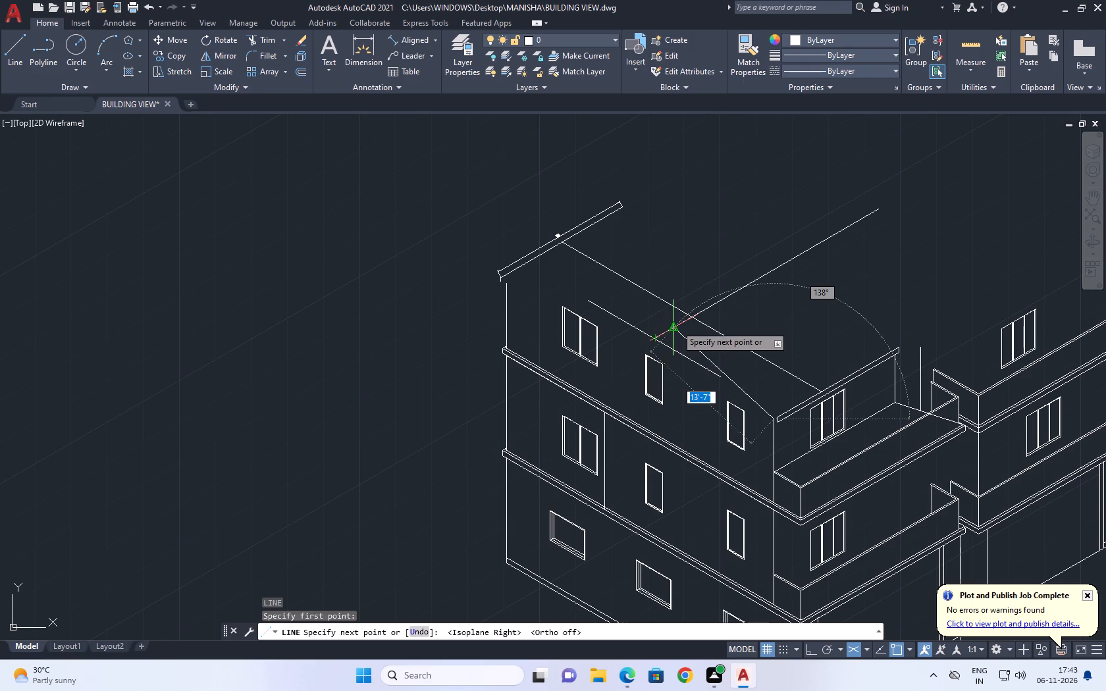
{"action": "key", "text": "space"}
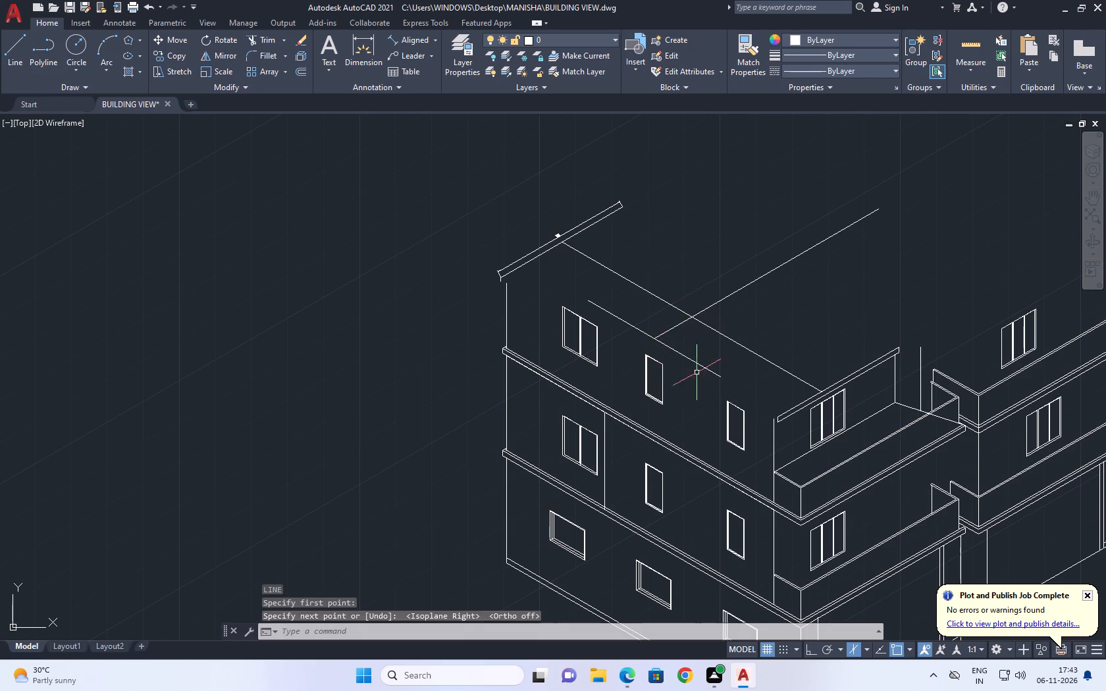
Draw the balcony-side gable slope, about 14'-3" long at 135°, from the corner's vertical wall line to the ridge line.
{"action": "key", "text": "space"}
{"action": "scroll", "coordinate": [770, 434], "scroll_direction": "up", "scroll_amount": 1}
{"action": "left_click", "coordinate": [772, 426]}
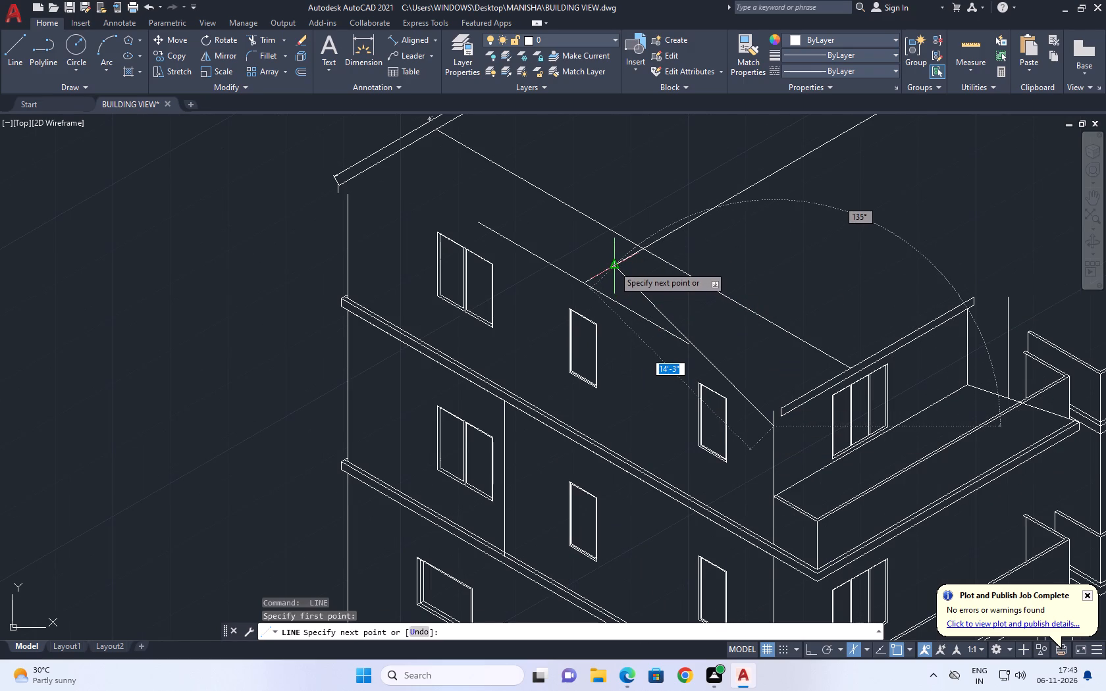
{"action": "scroll", "coordinate": [614, 265], "scroll_direction": "up", "scroll_amount": 2}
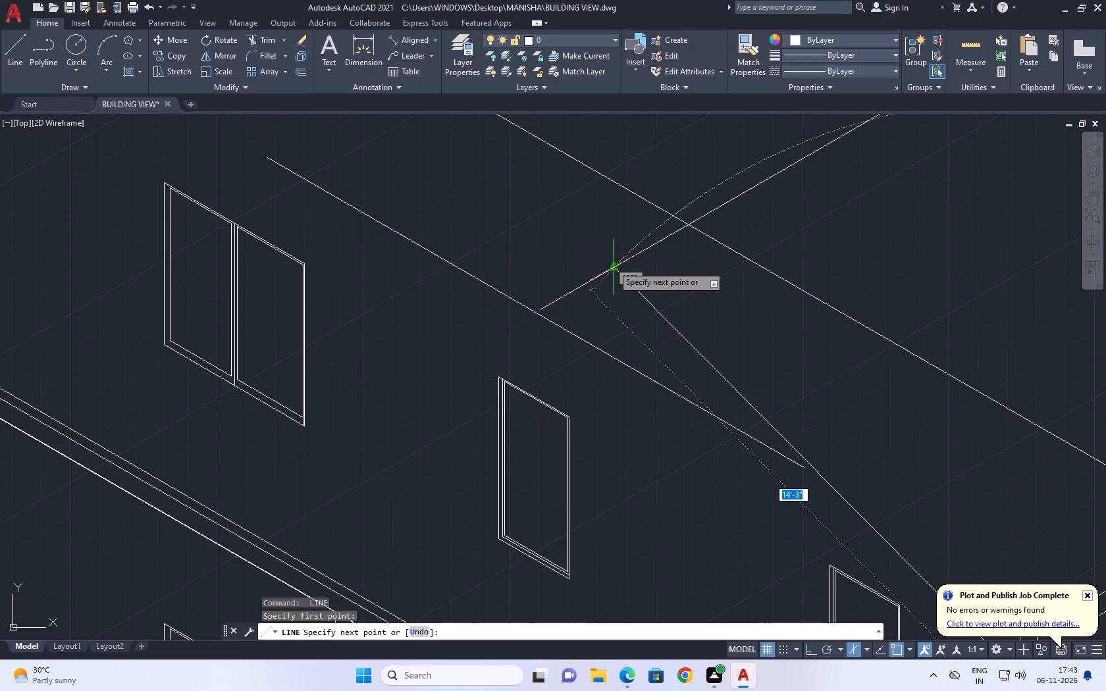
{"action": "left_click", "coordinate": [610, 267]}
{"action": "key", "text": "space"}
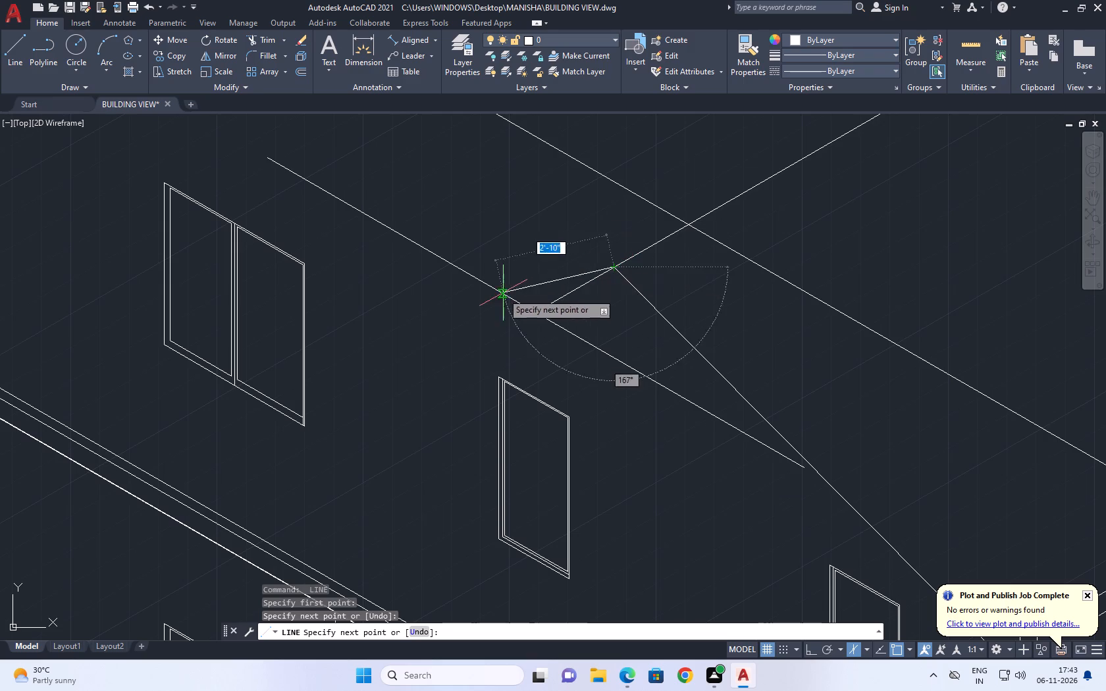
Erase the construction line that runs along the window wall past the ridge line's near end.
{"action": "scroll", "coordinate": [619, 304], "scroll_direction": "down", "scroll_amount": 3}
{"action": "scroll", "coordinate": [619, 317], "scroll_direction": "up", "scroll_amount": 2}
{"action": "left_click", "coordinate": [622, 326]}
{"action": "left_click", "coordinate": [621, 335]}
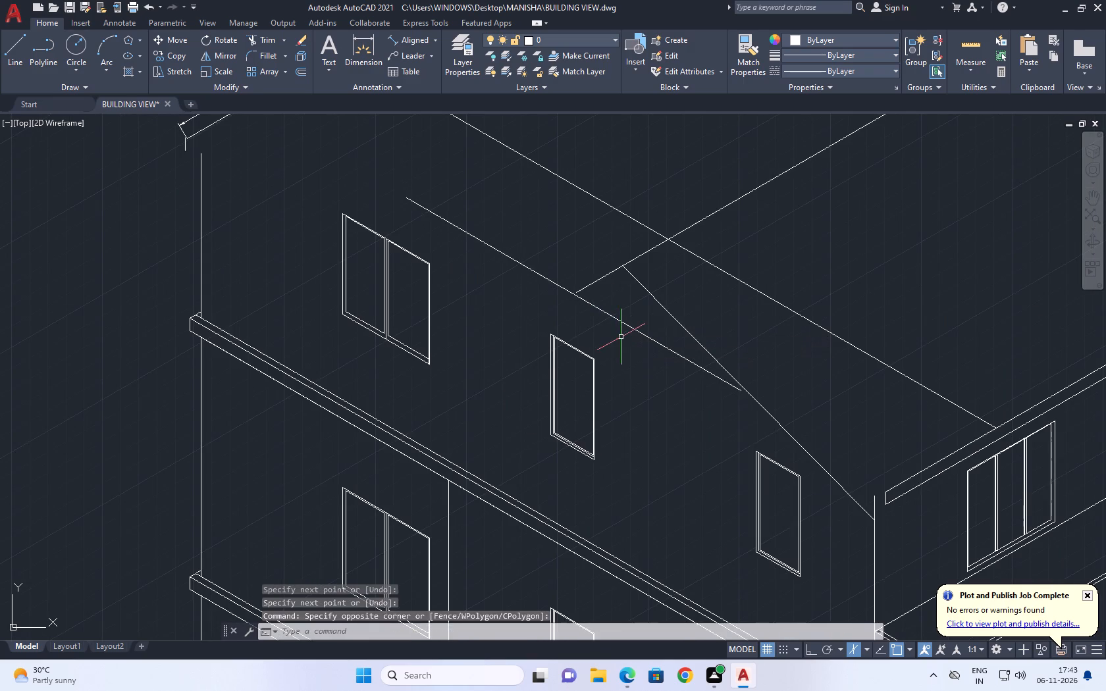
{"action": "left_click", "coordinate": [625, 326]}
{"action": "key", "text": "Delete"}
Draw an isometric line about 33'-11" long at 150° from the balcony-side slope's lower end past the far corner.
{"action": "middle_click_drag", "start_coordinate": [610, 345], "coordinate": [619, 345]}
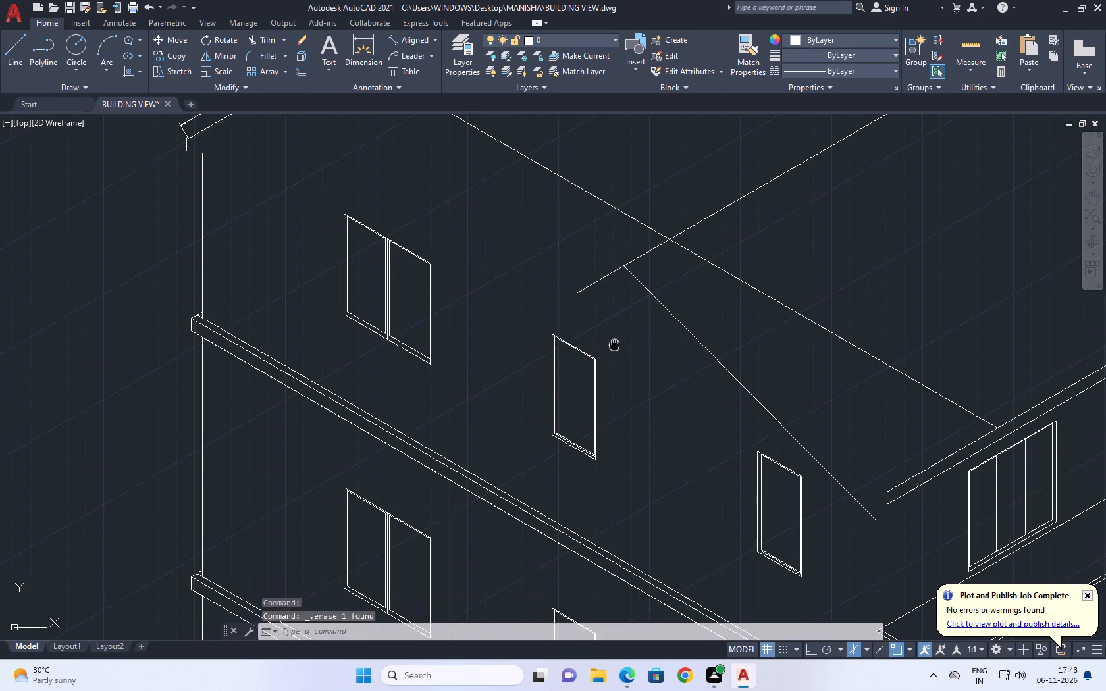
{"action": "middle_click_drag", "start_coordinate": [619, 345], "coordinate": [652, 351]}
{"action": "key", "text": "l"}
{"action": "key", "text": "space"}
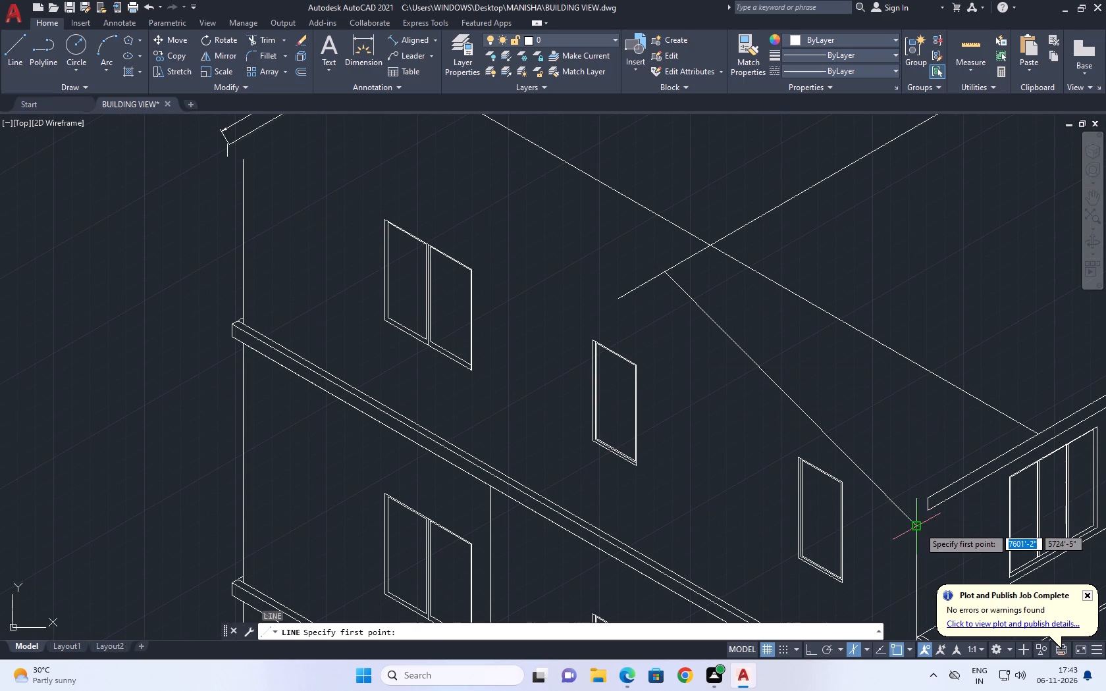
{"action": "left_click", "coordinate": [919, 526]}
{"action": "middle_click_drag", "start_coordinate": [319, 259], "coordinate": [423, 354]}
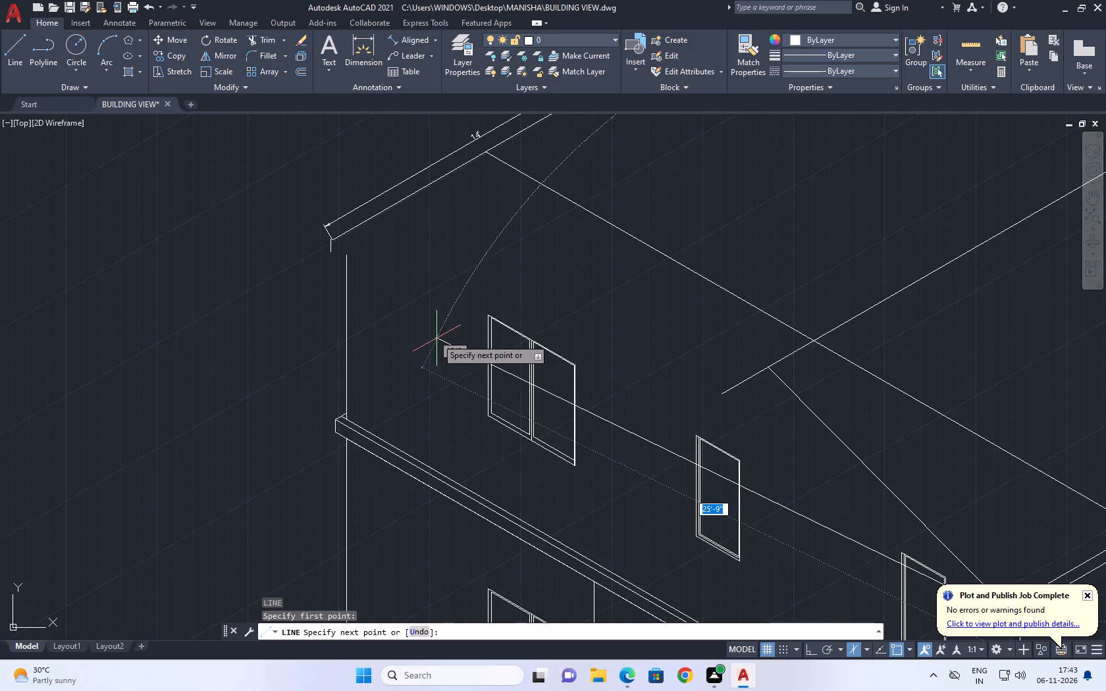
{"action": "key", "text": "F8"}
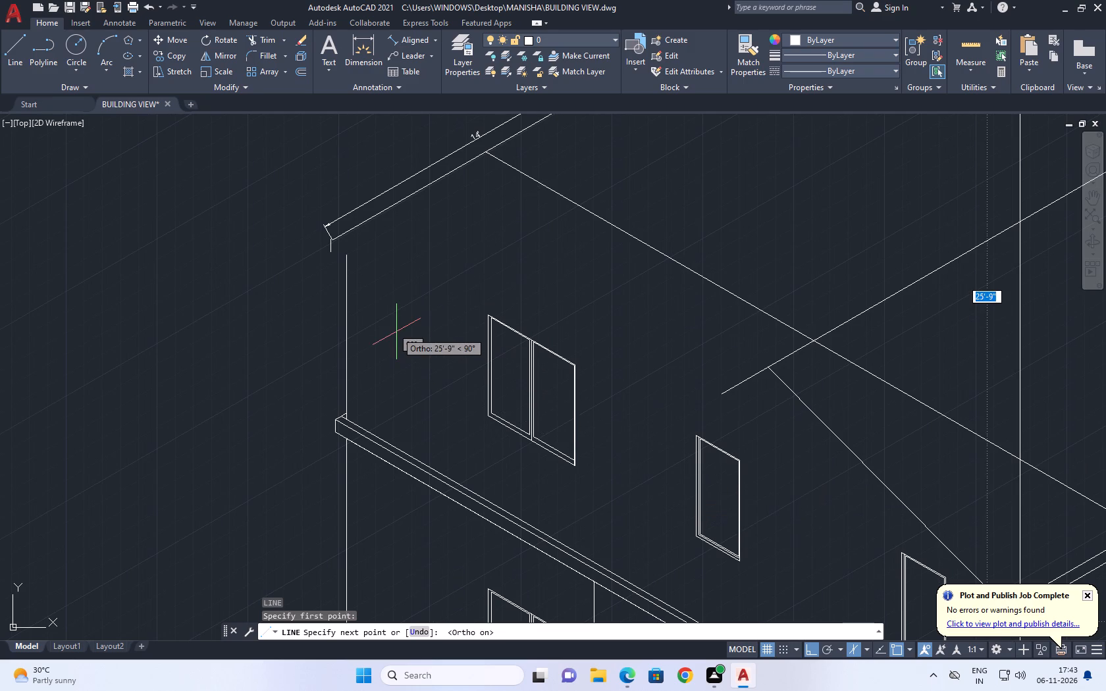
{"action": "key", "text": "F5"}
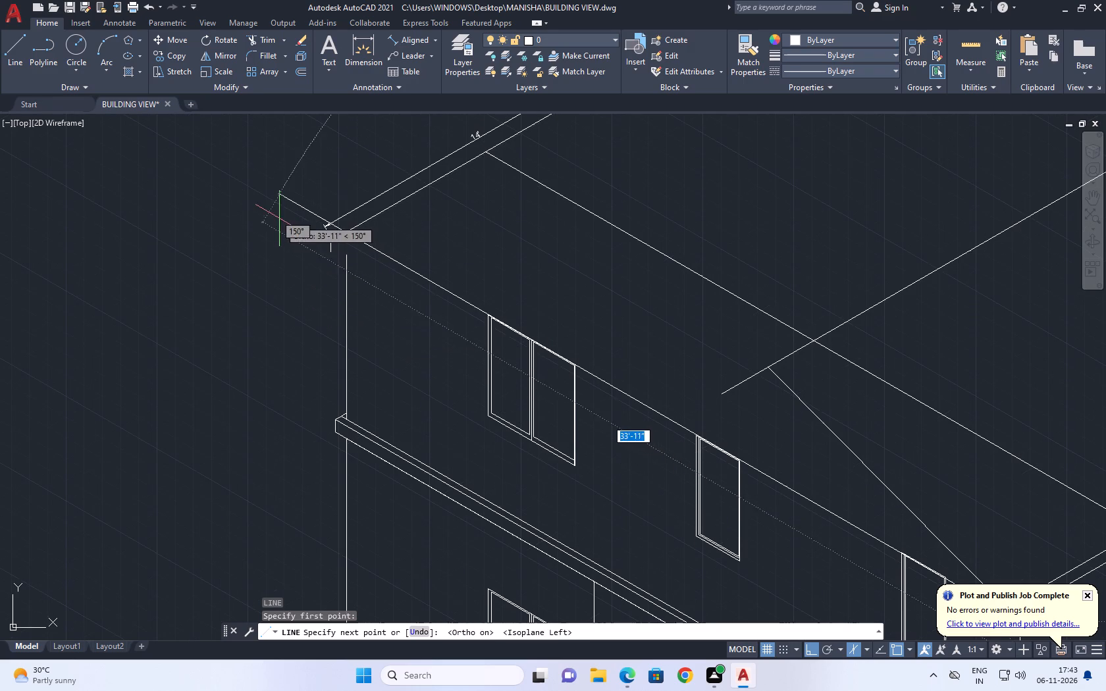
{"action": "left_click", "coordinate": [279, 218]}
{"action": "key", "text": "space"}
Extend the far corner's vertical wall line up to the new isometric line.
{"action": "middle_click_drag", "start_coordinate": [409, 263], "coordinate": [404, 285]}
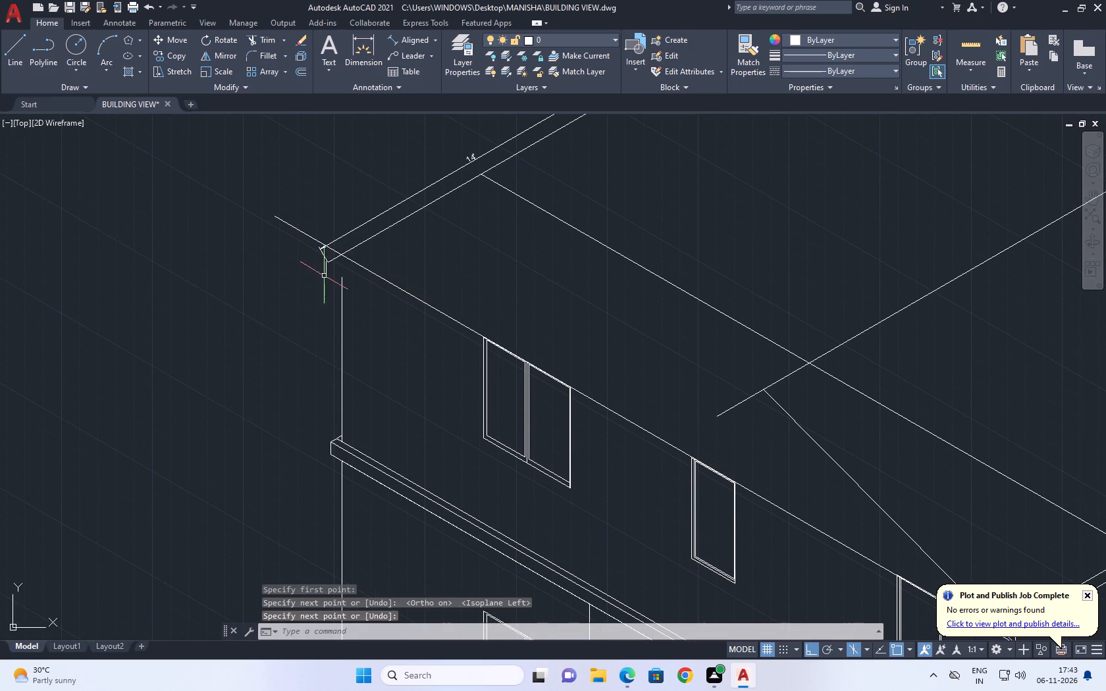
{"action": "middle_click_drag", "start_coordinate": [329, 276], "coordinate": [350, 320]}
{"action": "type", "text": "EX"}
{"action": "key", "text": "space"}
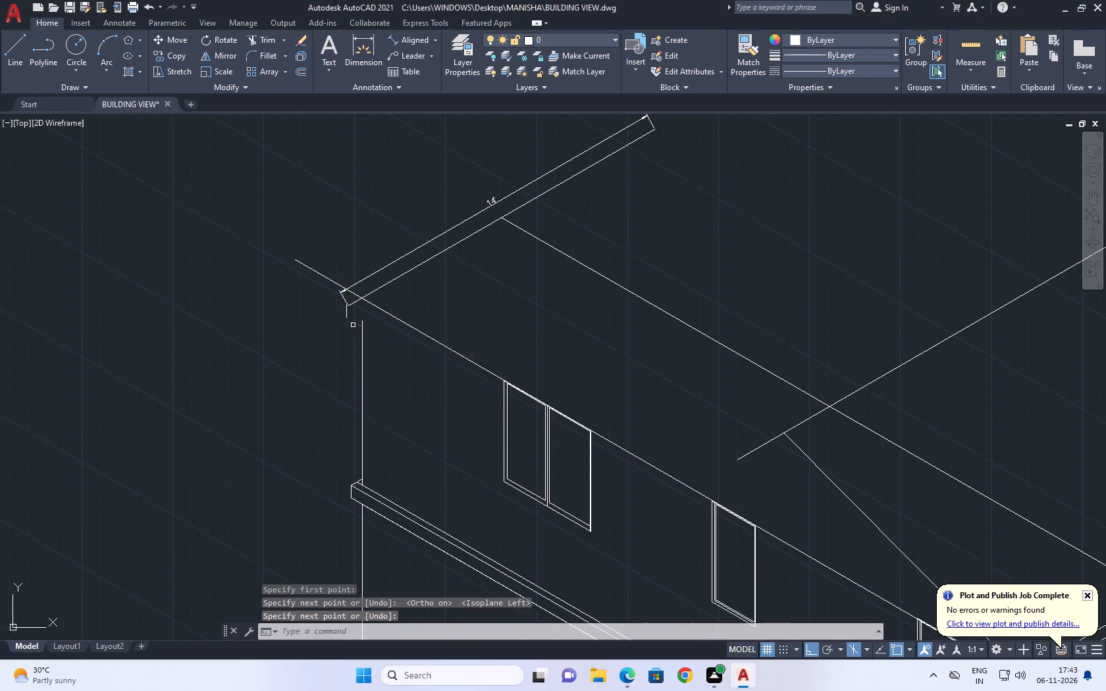
{"action": "left_click", "coordinate": [352, 342]}
{"action": "left_click", "coordinate": [380, 343]}
{"action": "key", "text": "Escape"}
Draw the far gable slope from the top of the far corner's vertical wall line to the upper end of the balcony-side slope.
{"action": "middle_click_drag", "start_coordinate": [615, 390], "coordinate": [565, 391]}
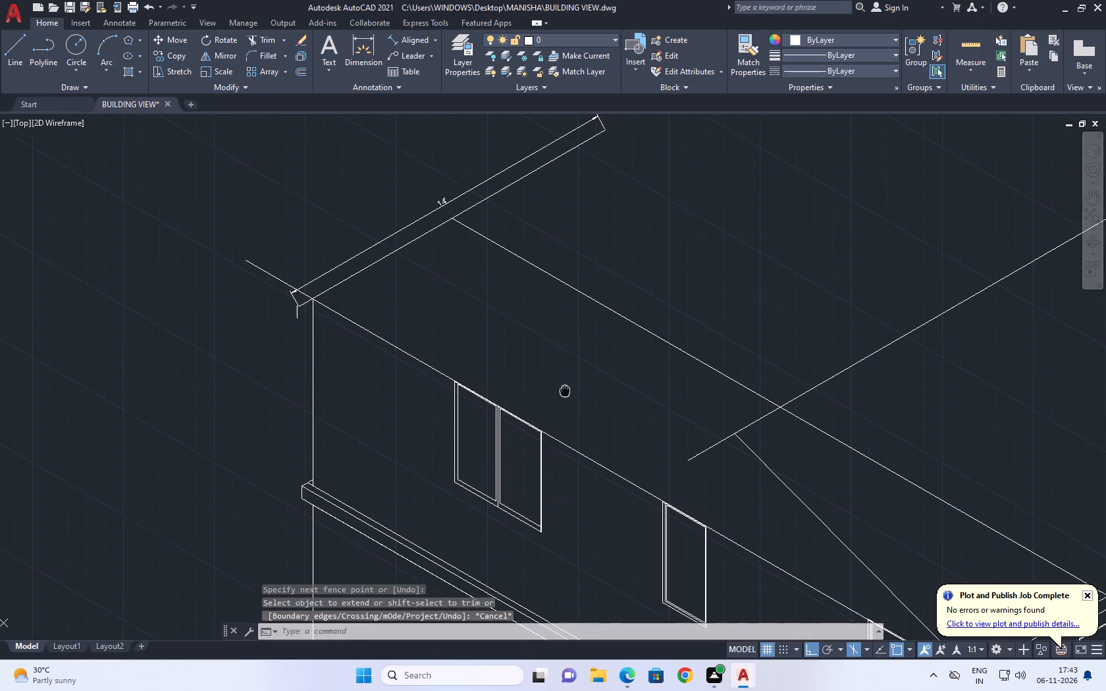
{"action": "key", "text": "l"}
{"action": "key", "text": "space"}
{"action": "scroll", "coordinate": [321, 303], "scroll_direction": "up", "scroll_amount": 2}
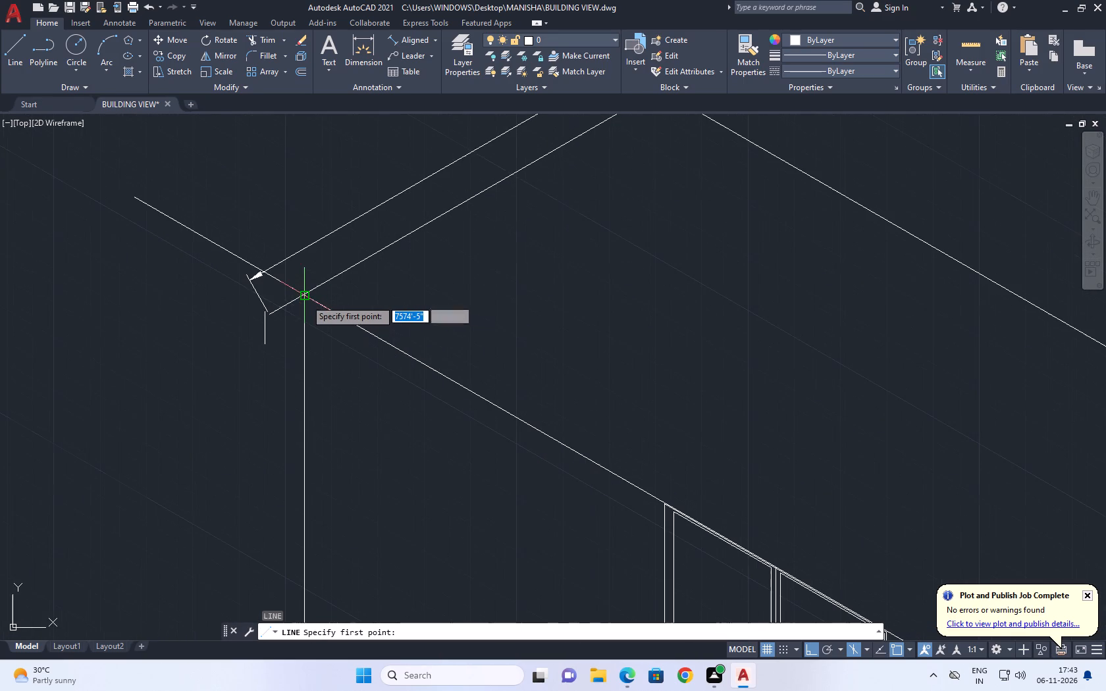
{"action": "scroll", "coordinate": [305, 300], "scroll_direction": "up", "scroll_amount": 6}
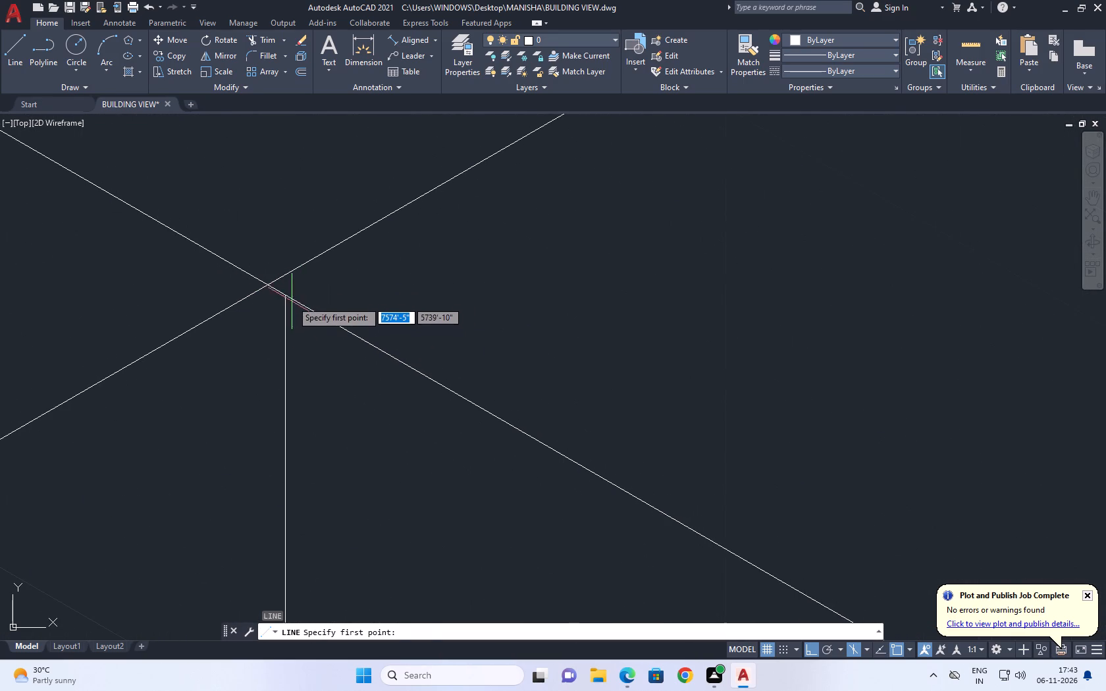
{"action": "left_click", "coordinate": [287, 297]}
{"action": "scroll", "coordinate": [417, 305], "scroll_direction": "down", "scroll_amount": 5}
{"action": "middle_click_drag", "start_coordinate": [749, 373], "coordinate": [367, 299]}
{"action": "scroll", "coordinate": [292, 277], "scroll_direction": "down", "scroll_amount": 5}
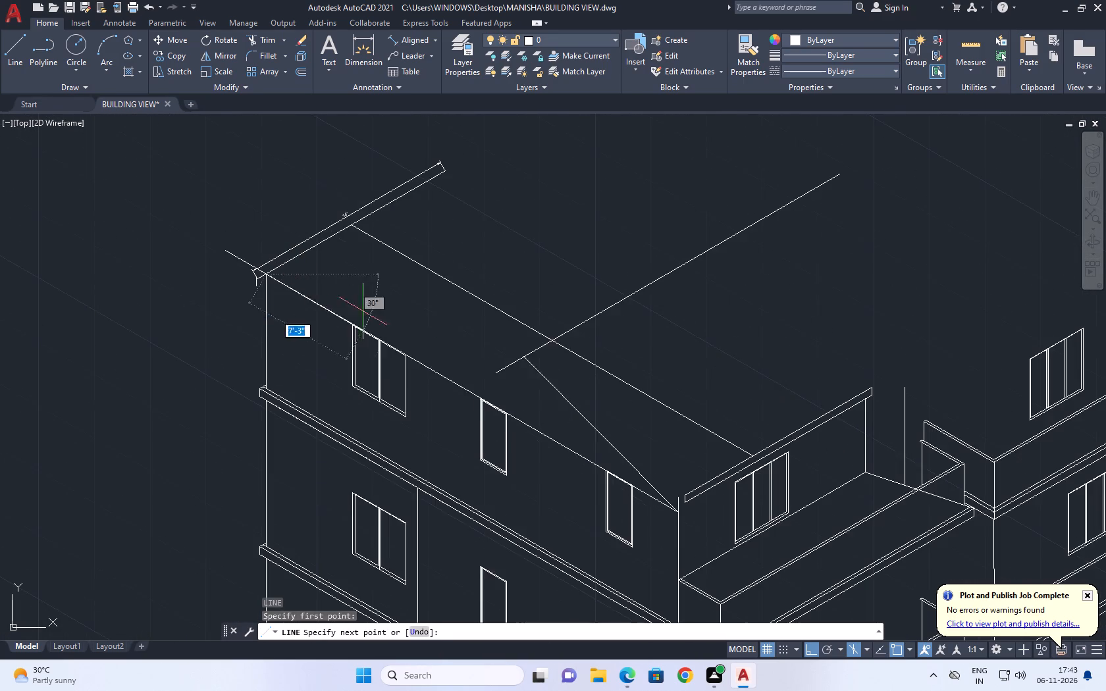
{"action": "scroll", "coordinate": [523, 379], "scroll_direction": "up", "scroll_amount": 4}
{"action": "left_click", "coordinate": [524, 313]}
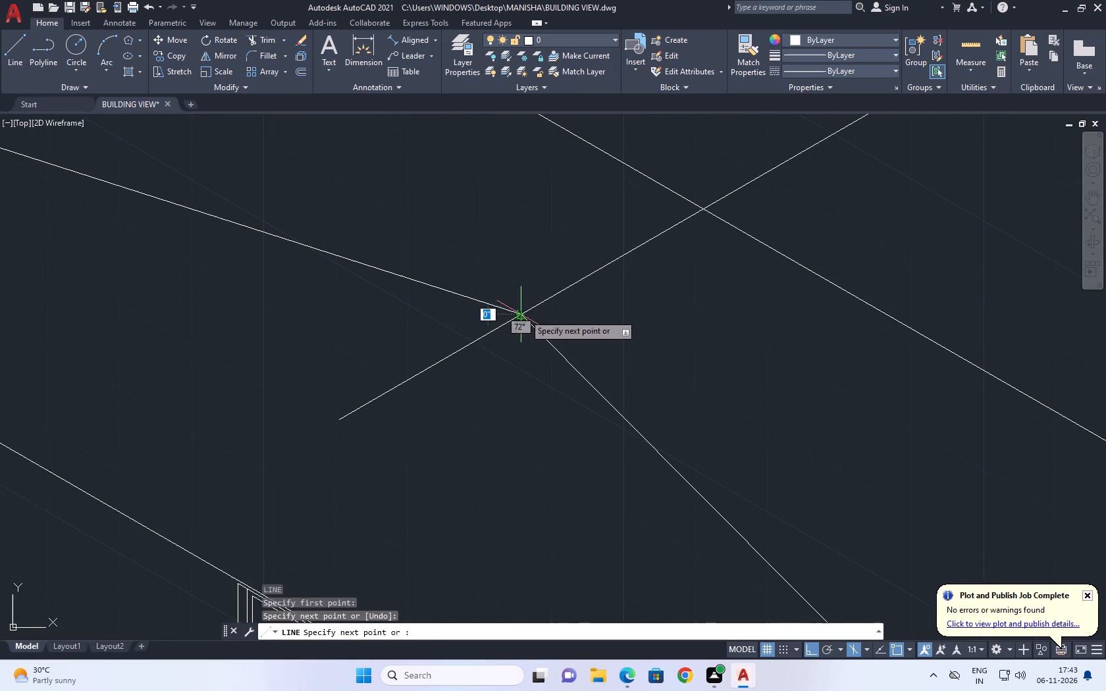
{"action": "scroll", "coordinate": [604, 331], "scroll_direction": "down", "scroll_amount": 4}
{"action": "key", "text": "space"}
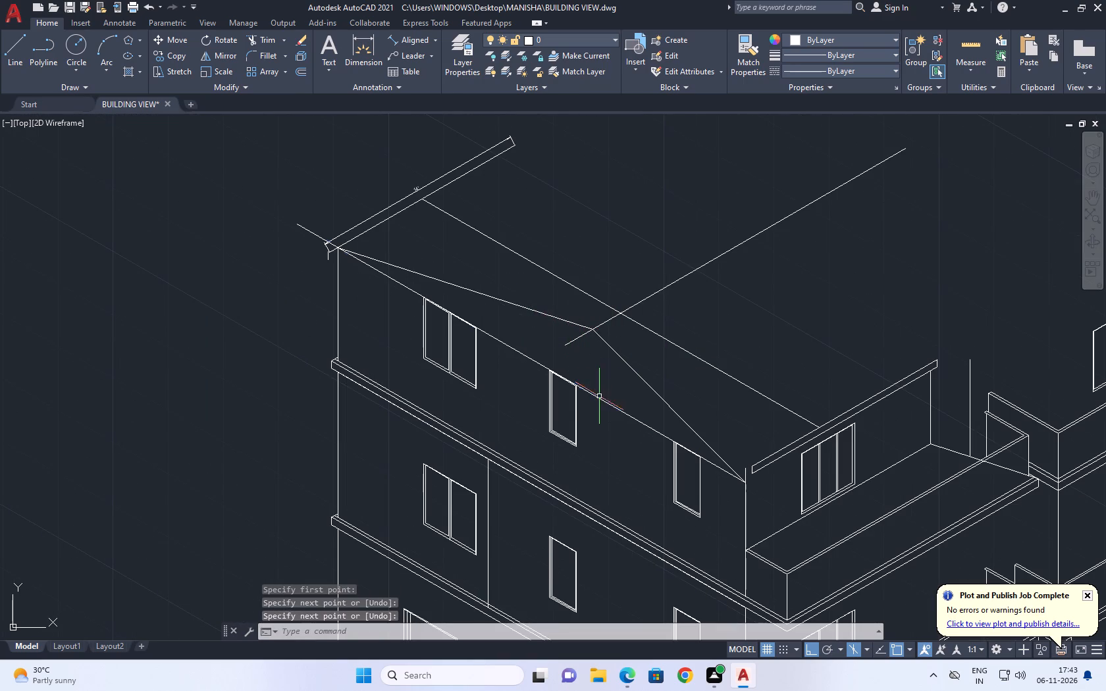
Erase the long isometric line running along the top of the window wall beneath the two gable slopes.
{"action": "left_click", "coordinate": [599, 396]}
{"action": "left_click", "coordinate": [595, 407]}
{"action": "left_click", "coordinate": [600, 415]}
{"action": "key", "text": "Delete"}
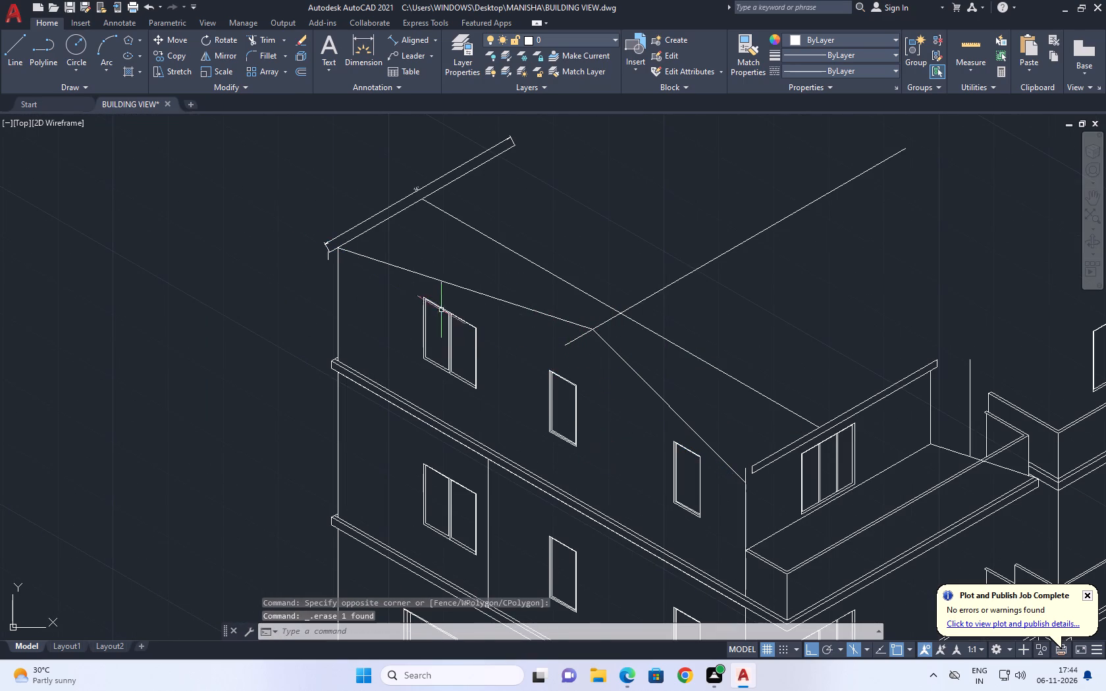
Erase the aligned dimension along the far roof edge and the short vertical stub at its lower end.
{"action": "middle_click_drag", "start_coordinate": [438, 307], "coordinate": [477, 355]}
{"action": "scroll", "coordinate": [410, 262], "scroll_direction": "up", "scroll_amount": 1}
{"action": "left_click", "coordinate": [412, 267]}
{"action": "key", "text": "Delete"}
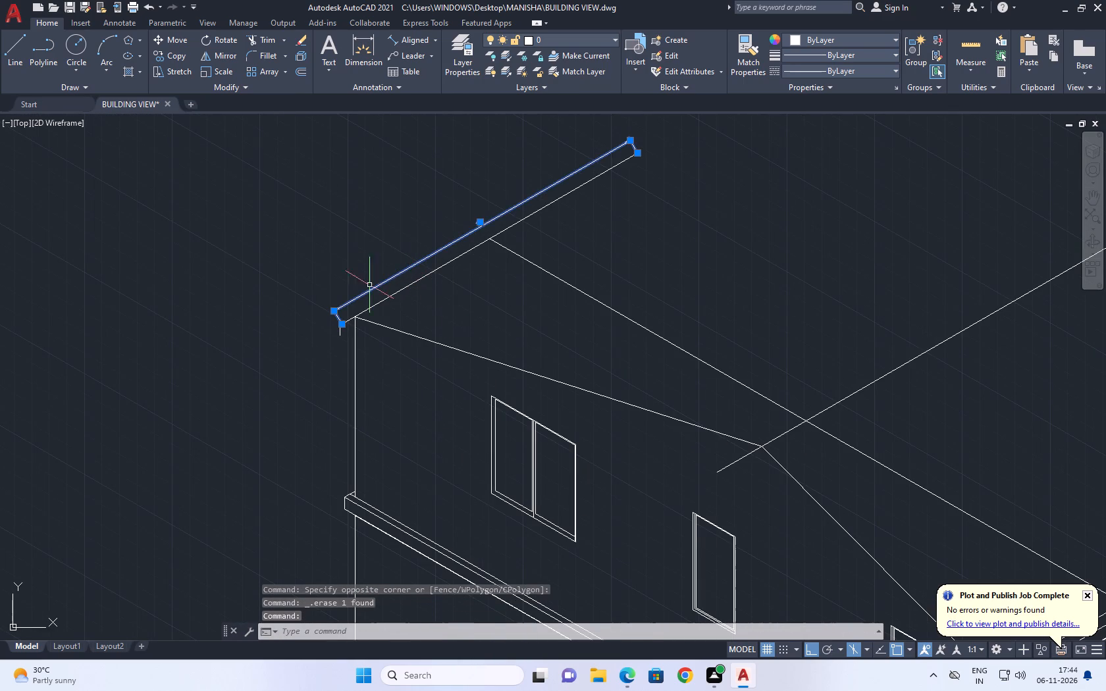
{"action": "scroll", "coordinate": [342, 320], "scroll_direction": "up", "scroll_amount": 2}
{"action": "left_click", "coordinate": [339, 351]}
{"action": "left_click", "coordinate": [319, 342]}
{"action": "key", "text": "Delete"}
{"action": "scroll", "coordinate": [371, 339], "scroll_direction": "down", "scroll_amount": 2}
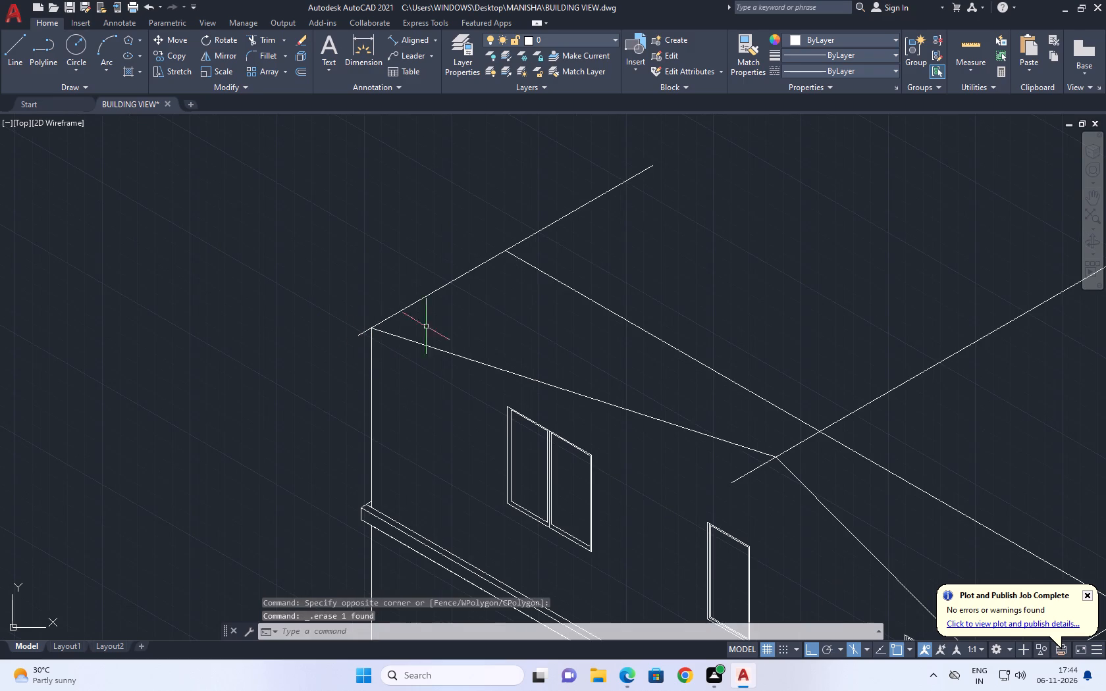
Erase the short line segment that passes through the gable apex and overhangs the window wall.
{"action": "middle_click_drag", "start_coordinate": [645, 254], "coordinate": [491, 255]}
{"action": "middle_click_drag", "start_coordinate": [572, 409], "coordinate": [505, 368]}
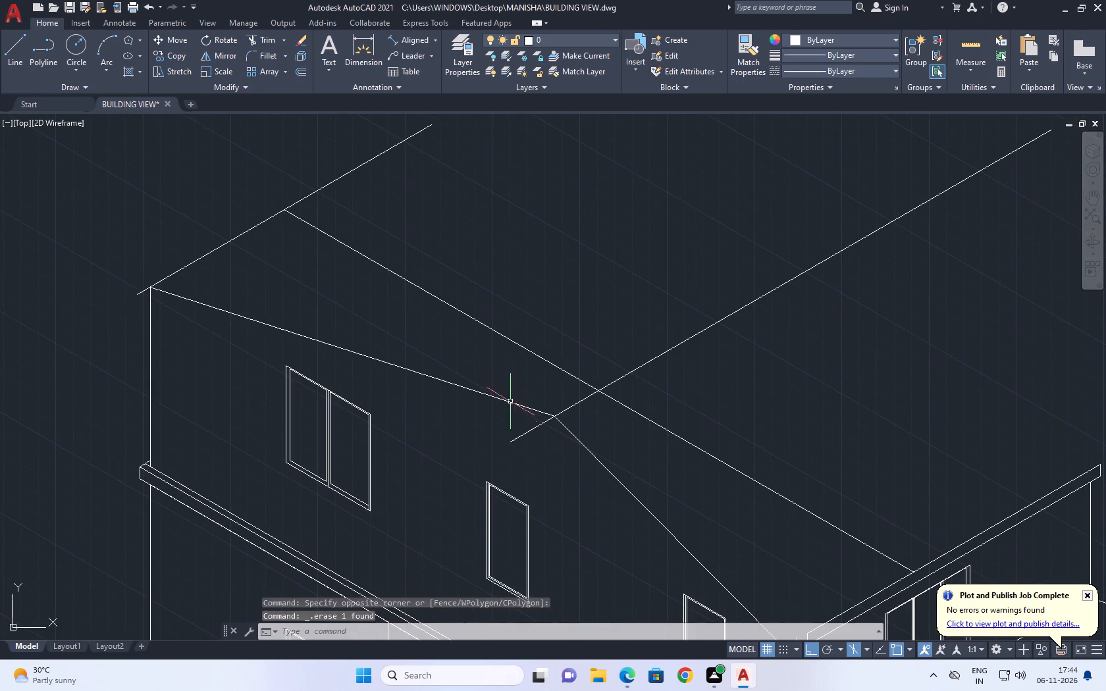
{"action": "middle_click_drag", "start_coordinate": [614, 415], "coordinate": [471, 304]}
{"action": "scroll", "coordinate": [488, 245], "scroll_direction": "down", "scroll_amount": 3}
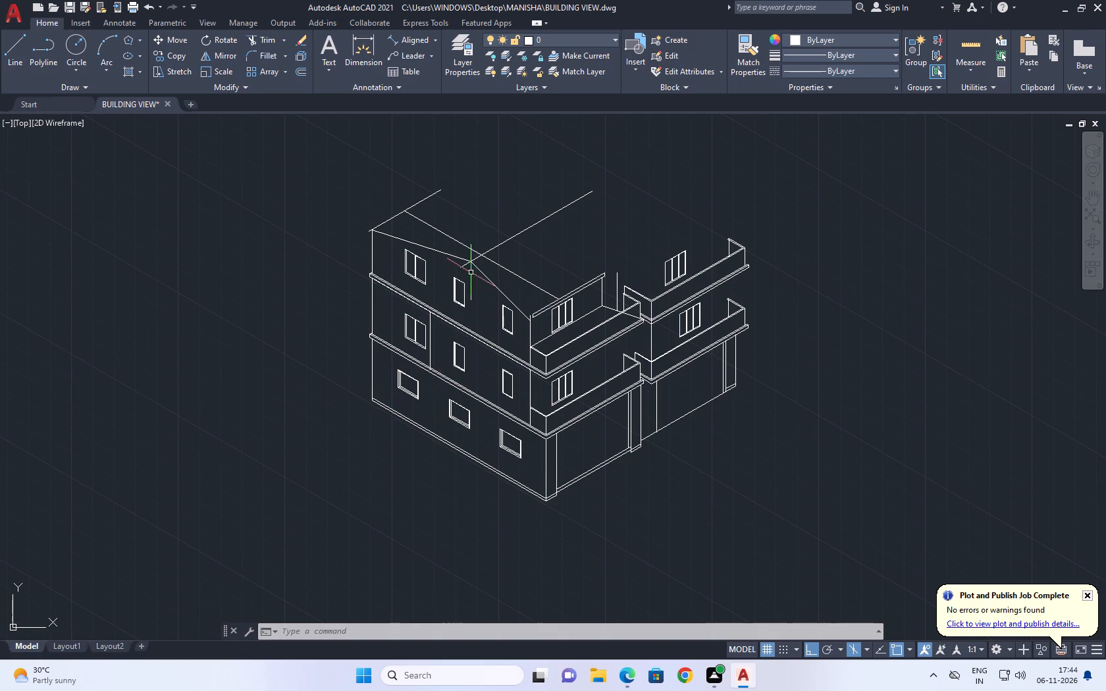
{"action": "scroll", "coordinate": [521, 273], "scroll_direction": "up", "scroll_amount": 1}
{"action": "middle_click_drag", "start_coordinate": [558, 301], "coordinate": [572, 325]}
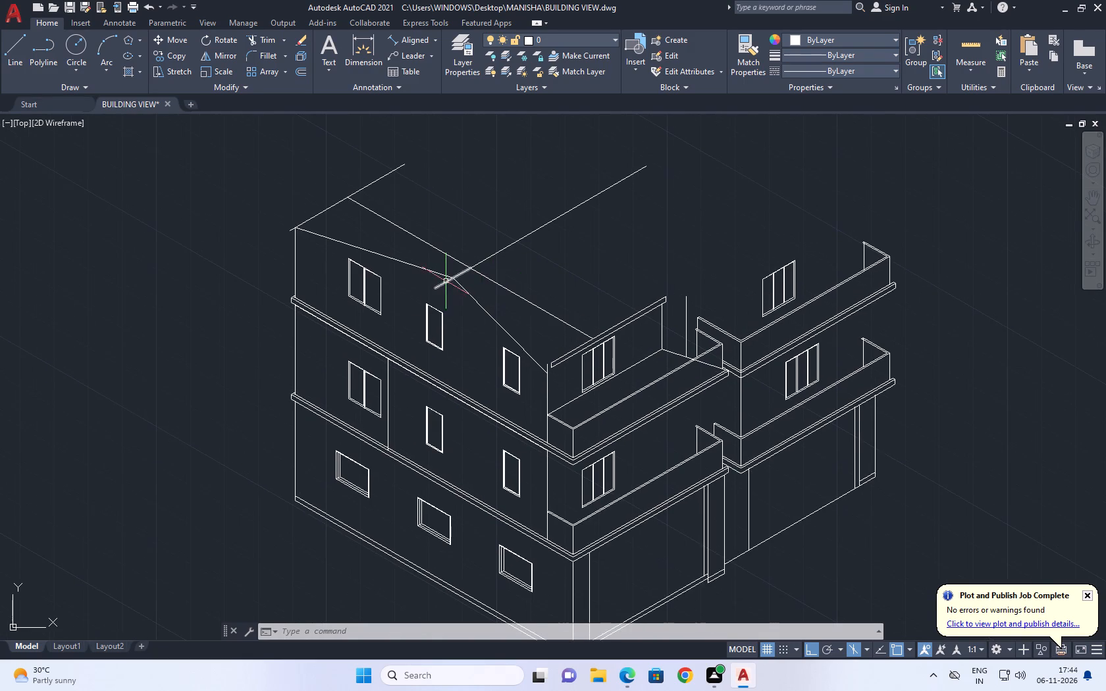
{"action": "scroll", "coordinate": [446, 281], "scroll_direction": "up", "scroll_amount": 2}
{"action": "left_click", "coordinate": [441, 287]}
{"action": "right_click", "coordinate": [591, 224]}
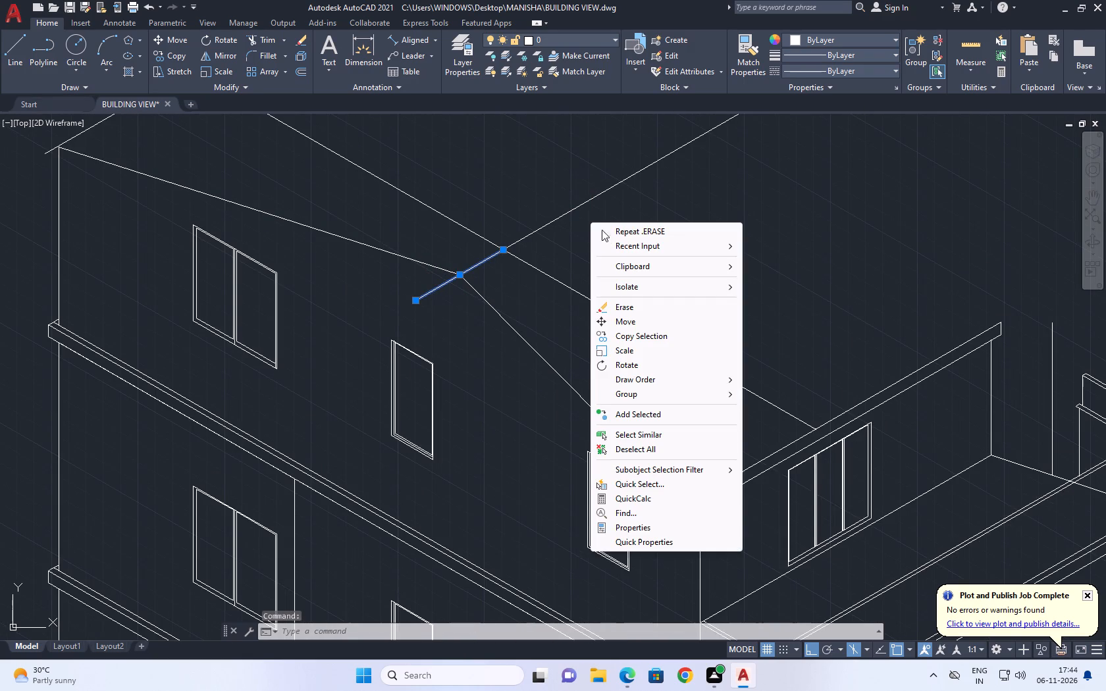
{"action": "left_click", "coordinate": [652, 446]}
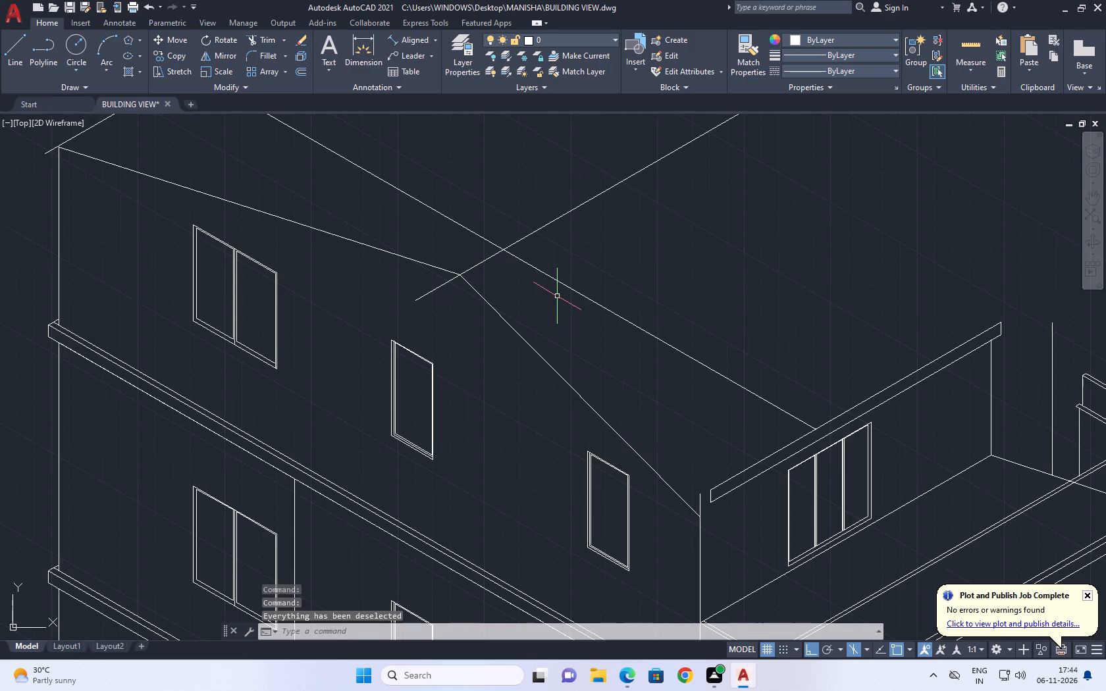
{"action": "left_click", "coordinate": [427, 292]}
{"action": "right_click", "coordinate": [668, 217]}
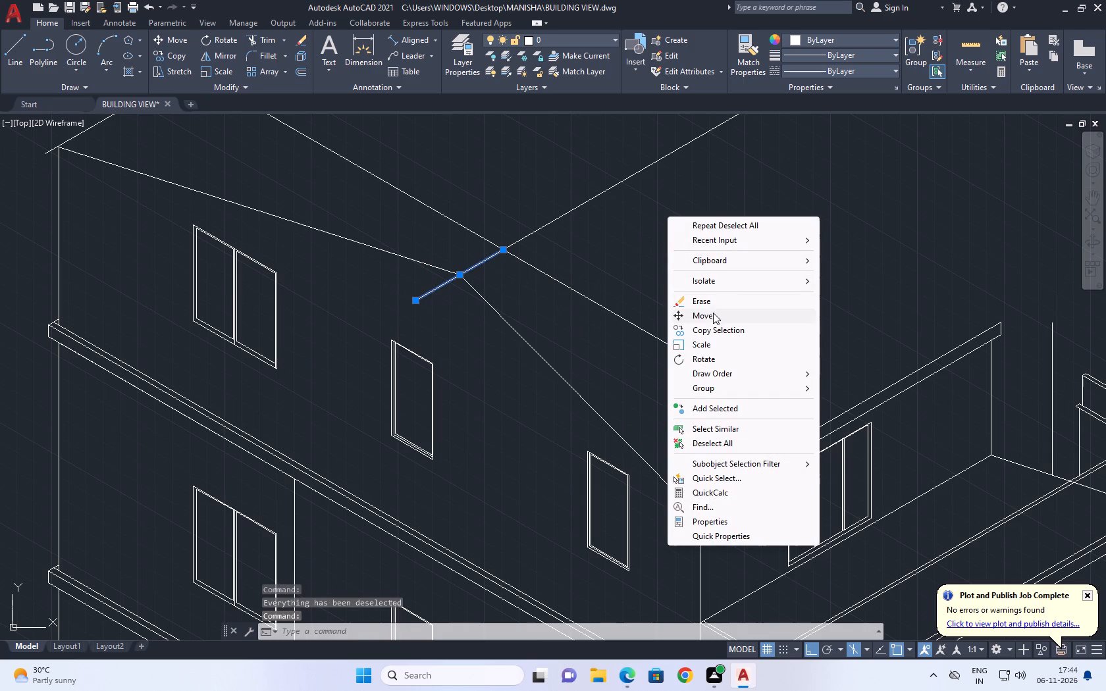
{"action": "left_click", "coordinate": [715, 305]}
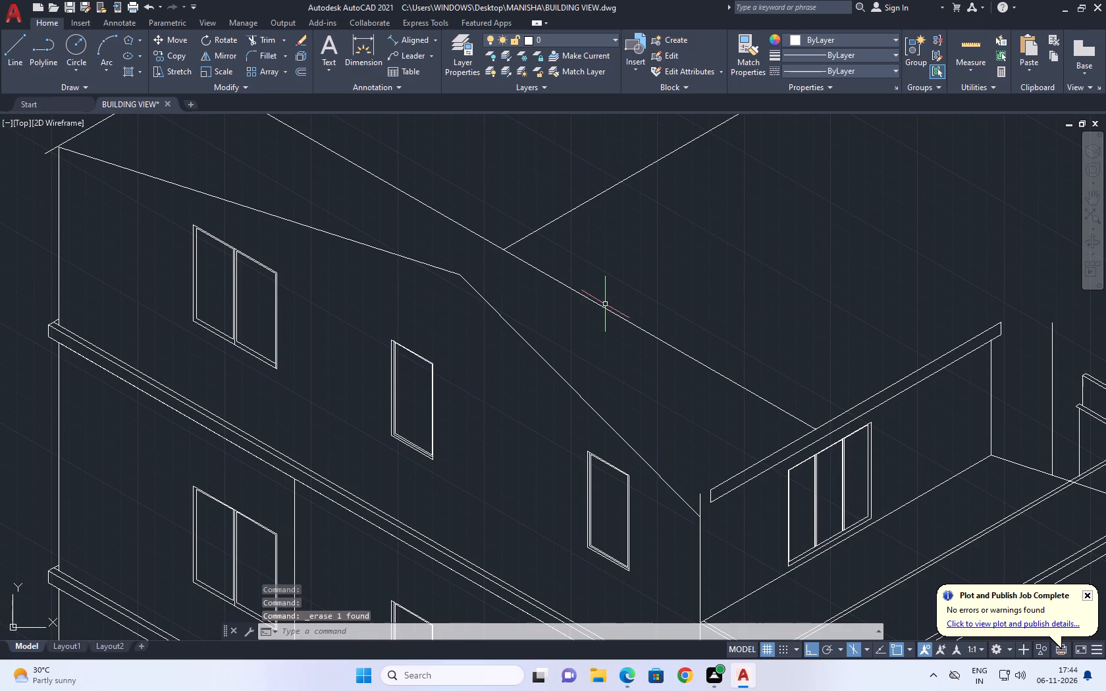
Erase the long isometric line behind the gable that runs from the far roof edge to the balcony-side parapet.
{"action": "middle_click_drag", "start_coordinate": [605, 304], "coordinate": [629, 320]}
{"action": "middle_click_drag", "start_coordinate": [640, 297], "coordinate": [646, 324]}
{"action": "scroll", "coordinate": [655, 312], "scroll_direction": "down", "scroll_amount": 1}
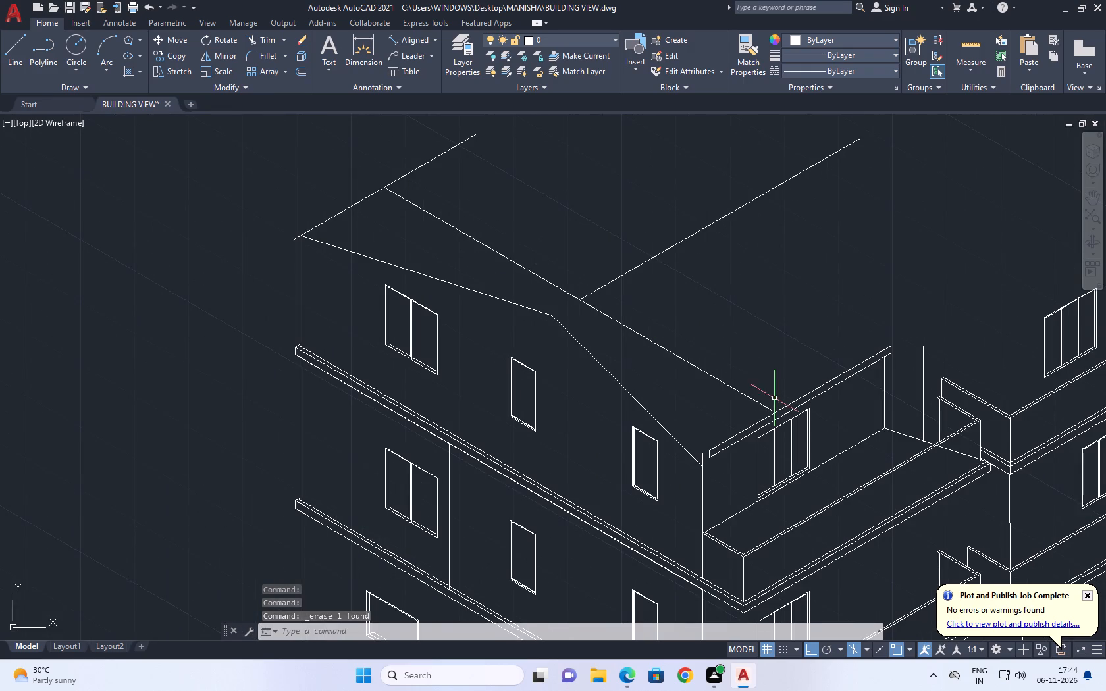
{"action": "middle_click_drag", "start_coordinate": [572, 328], "coordinate": [587, 340]}
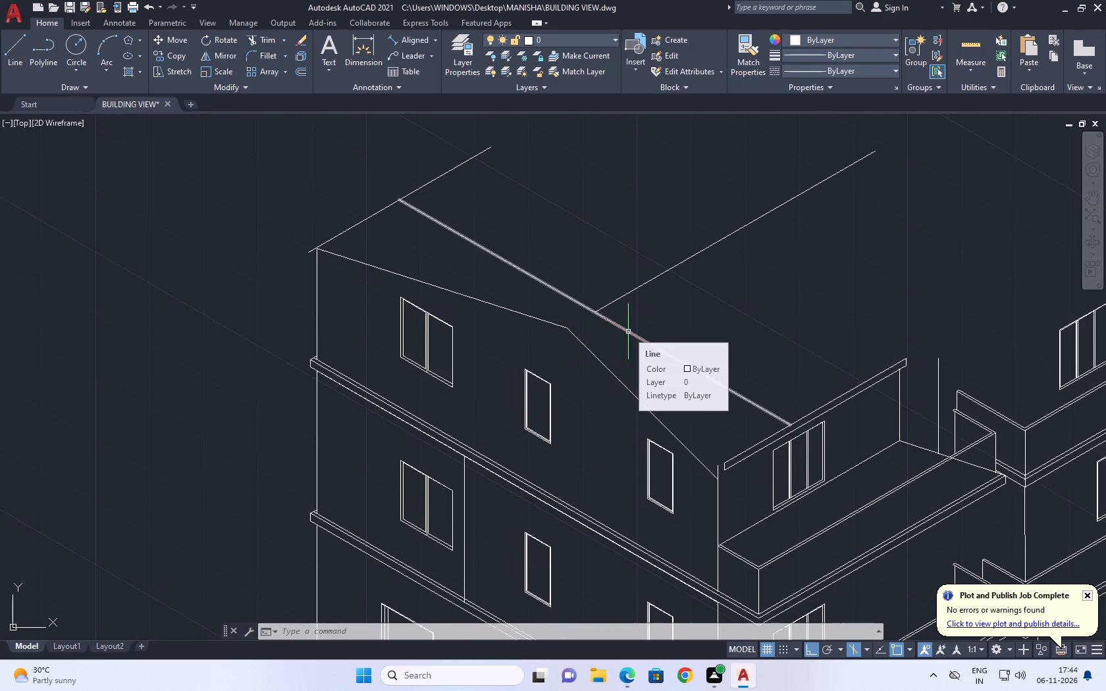
{"action": "left_click", "coordinate": [637, 338]}
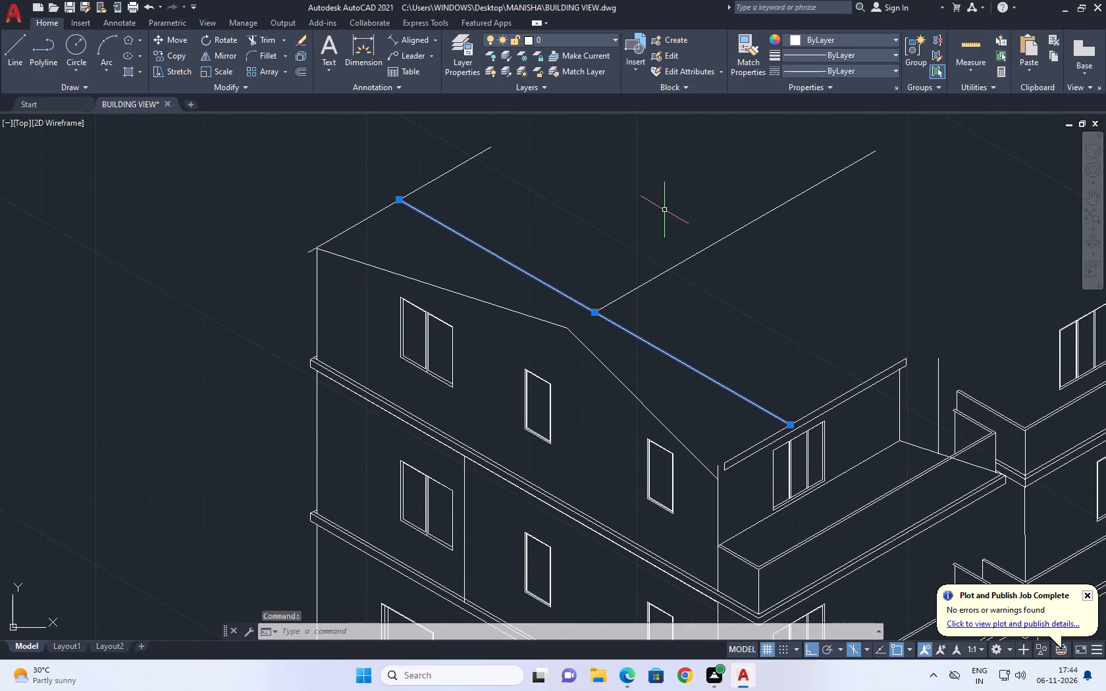
{"action": "right_click_drag", "start_coordinate": [664, 210], "coordinate": [653, 200]}
{"action": "left_click", "coordinate": [714, 287]}
Copy both gable slope lines 6" vertically upward in the right isoplane.
{"action": "left_click", "coordinate": [587, 363]}
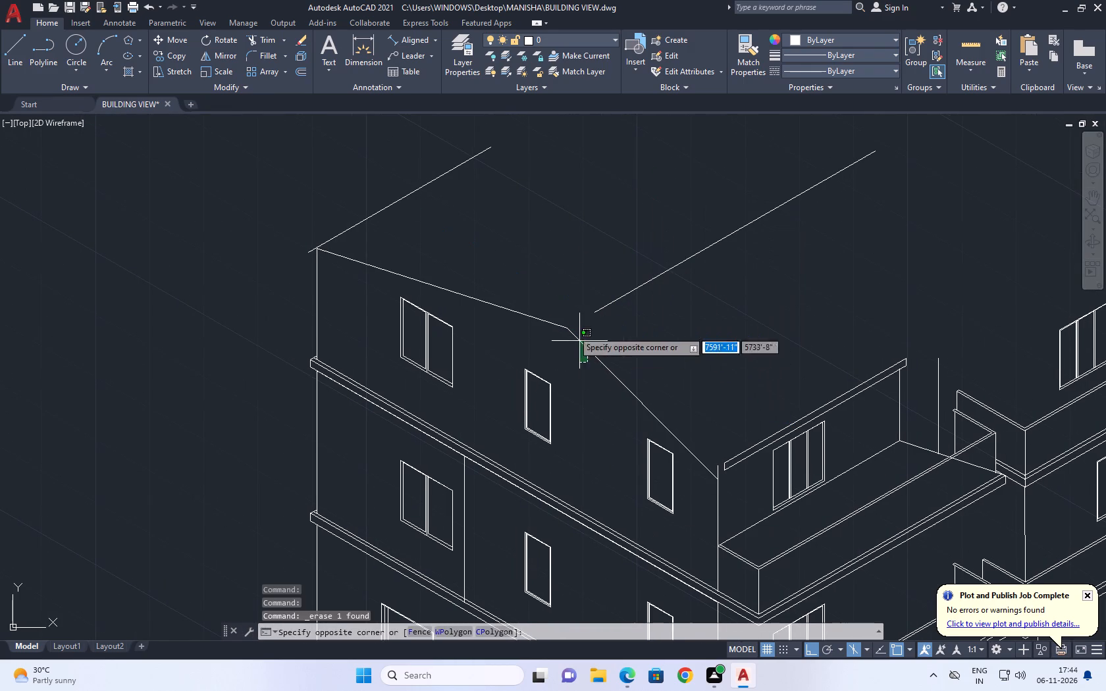
{"action": "left_click", "coordinate": [558, 322]}
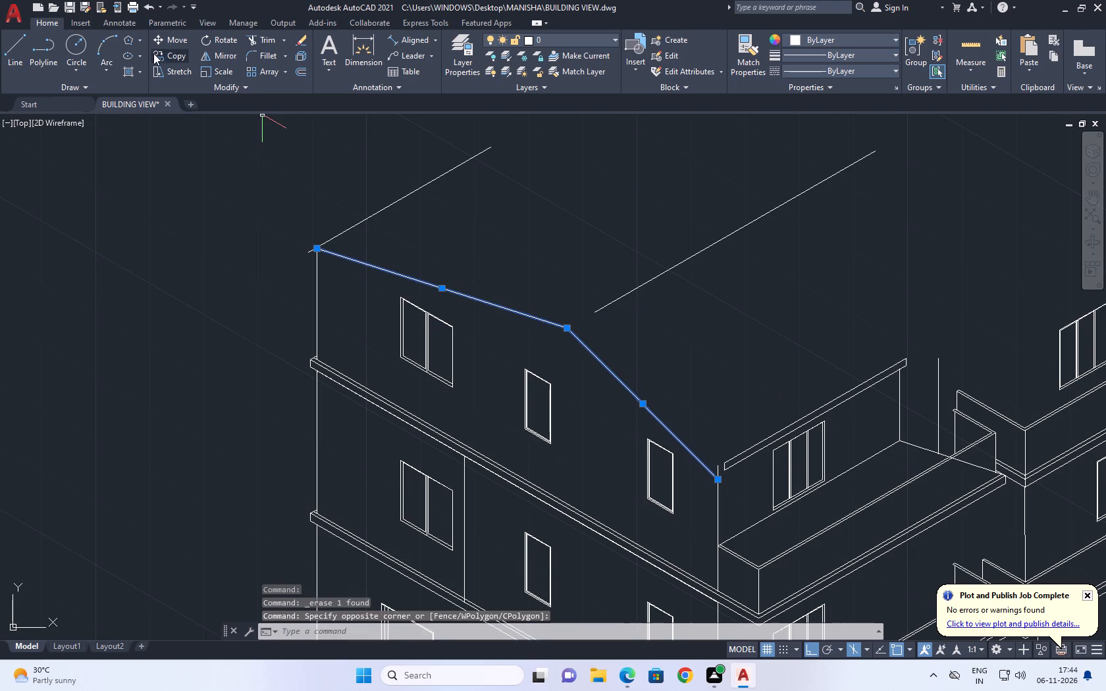
{"action": "left_click", "coordinate": [172, 56]}
{"action": "scroll", "coordinate": [700, 486], "scroll_direction": "up", "scroll_amount": 3}
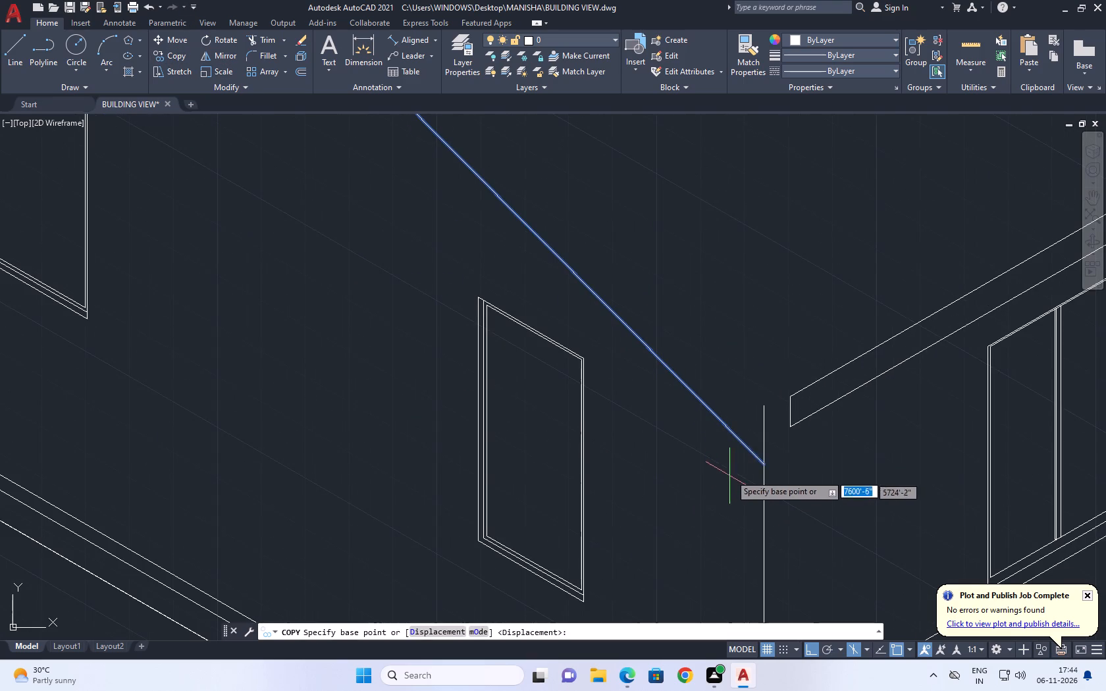
{"action": "left_click", "coordinate": [764, 464]}
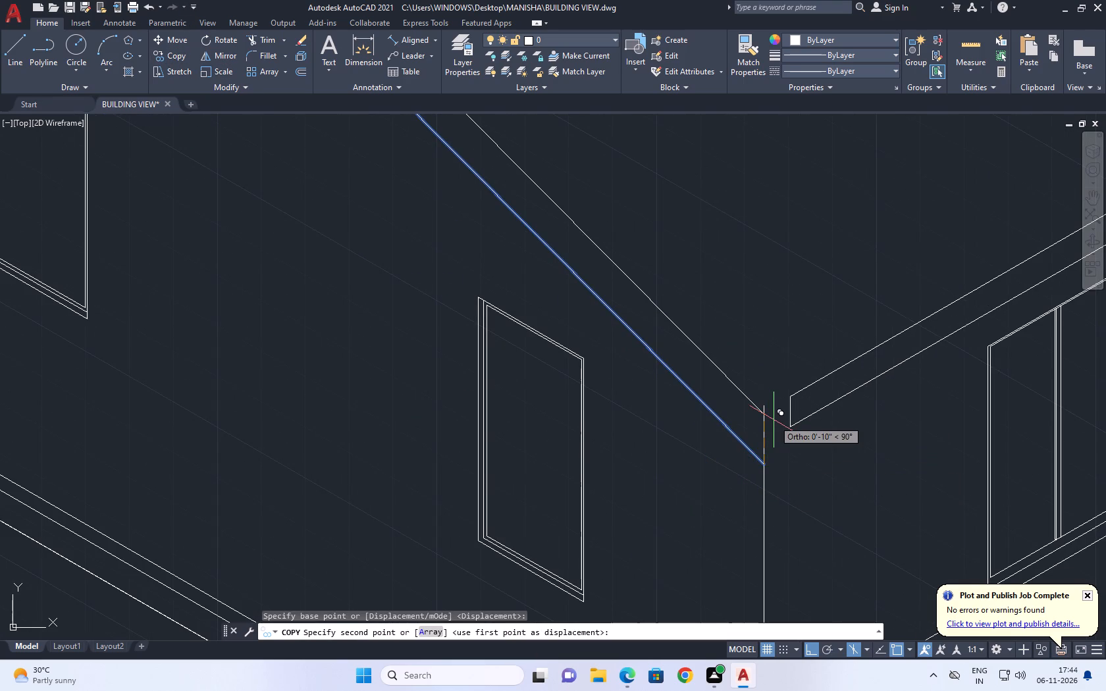
{"action": "key", "text": "F5"}
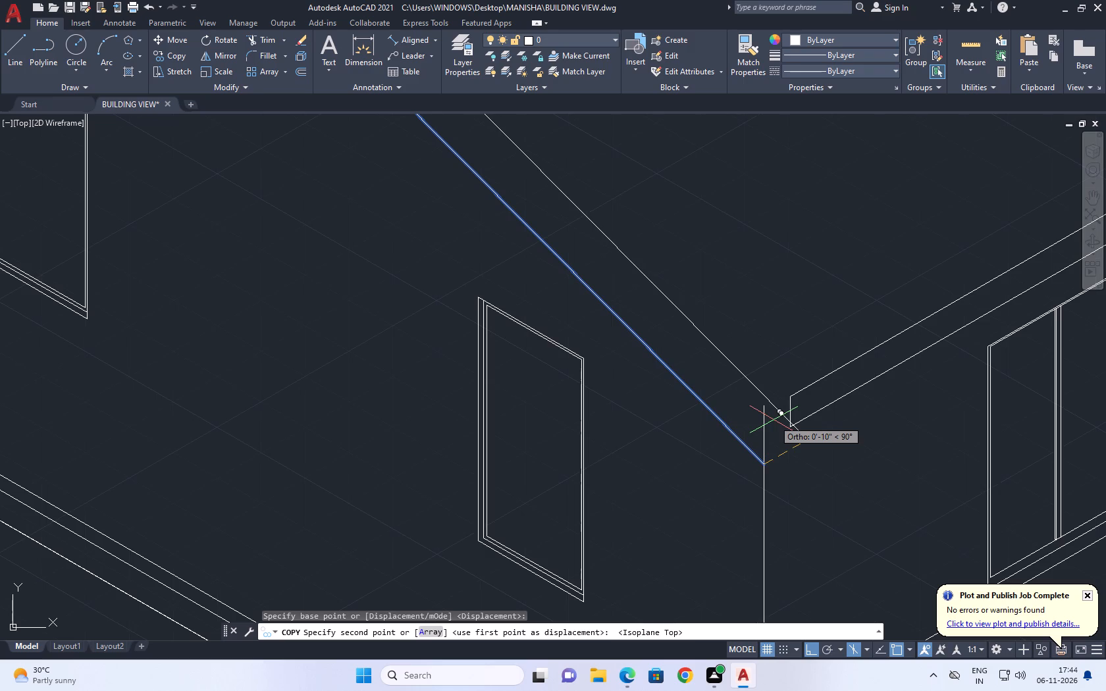
{"action": "key", "text": "F5"}
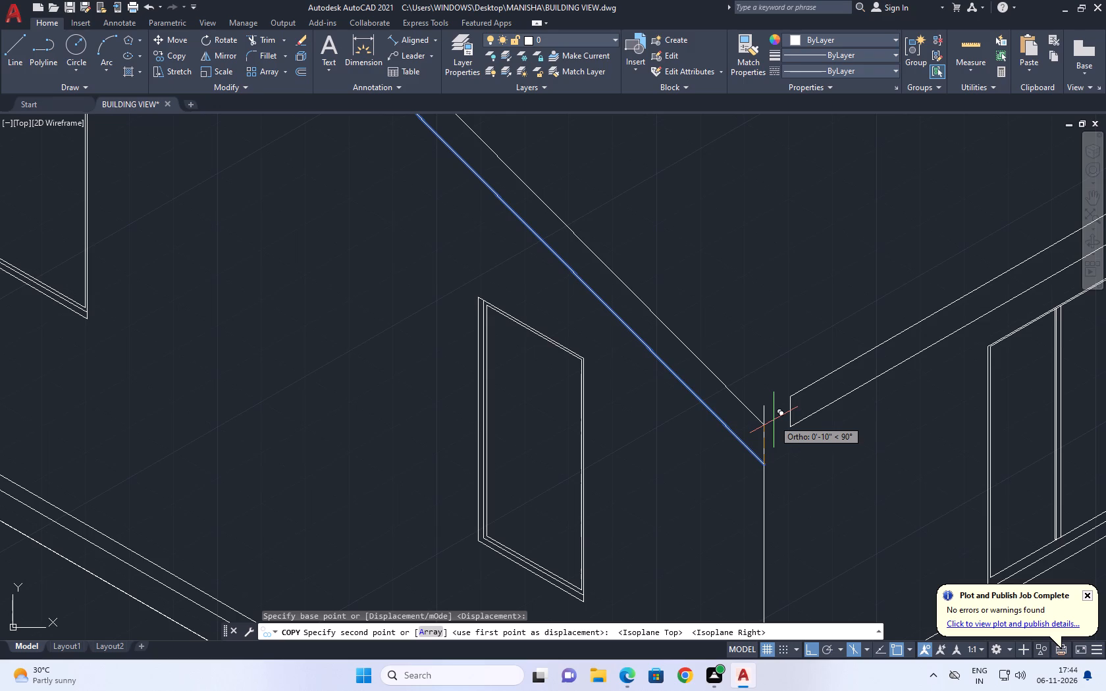
{"action": "key", "text": "6"}
{"action": "key", "text": "Return"}
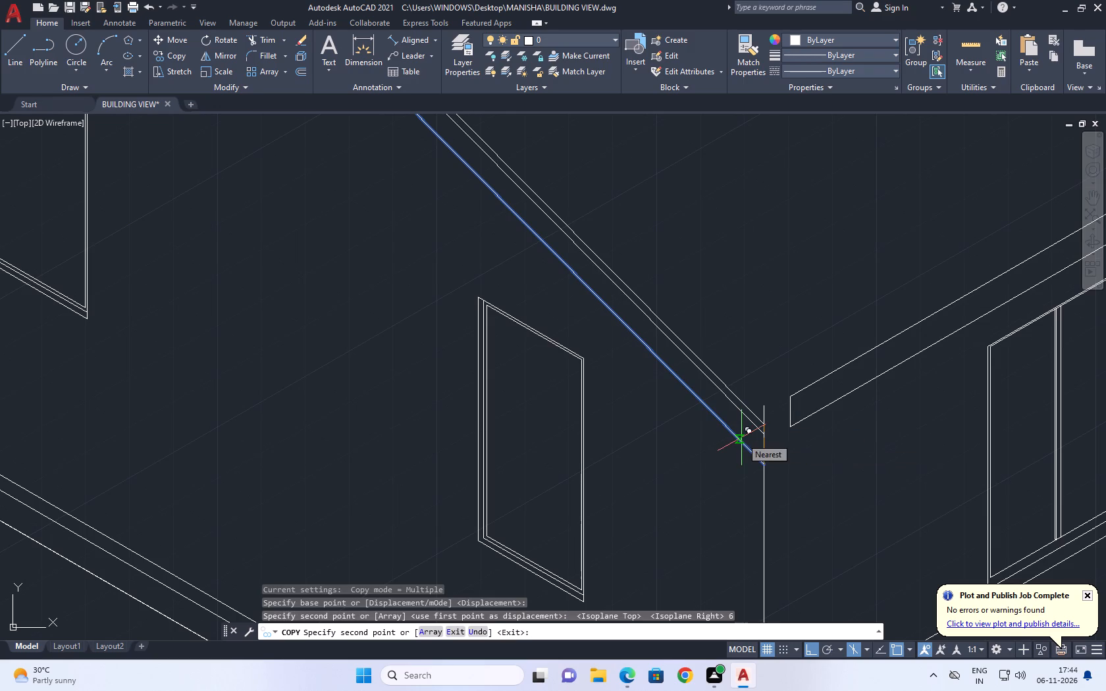
{"action": "right_click", "coordinate": [752, 279]}
{"action": "left_click", "coordinate": [803, 305]}
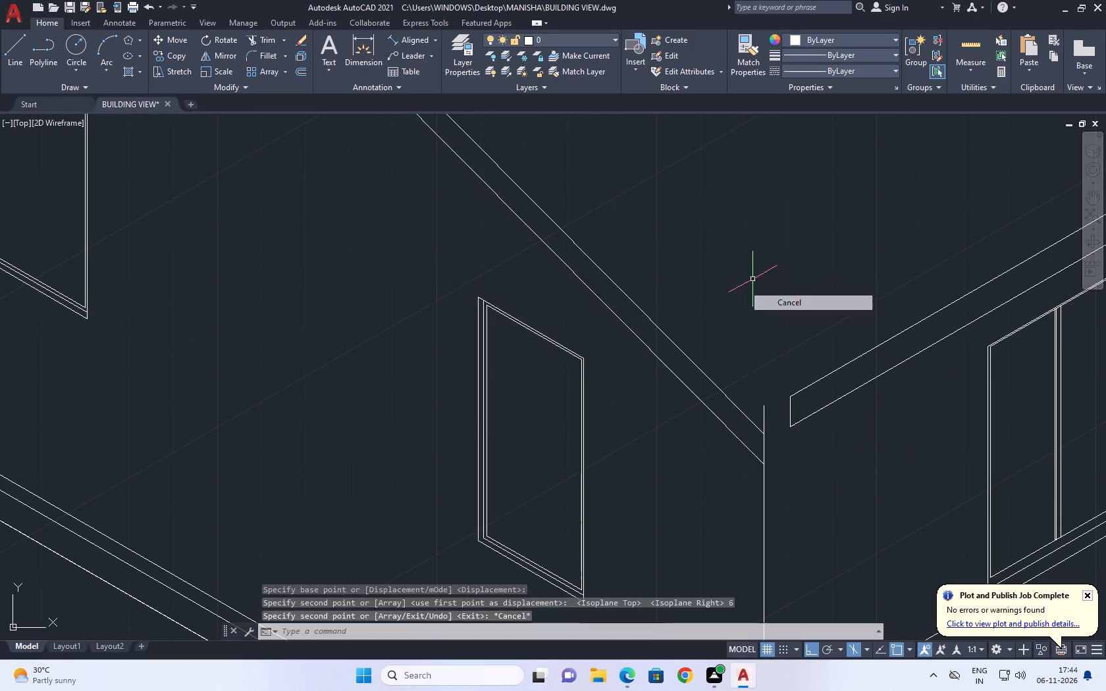
Copy the vertical corner line at the gable wall's balcony end a short distance outward along the left isoplane.
{"action": "scroll", "coordinate": [687, 348], "scroll_direction": "down", "scroll_amount": 3}
{"action": "middle_click_drag", "start_coordinate": [448, 199], "coordinate": [467, 253]}
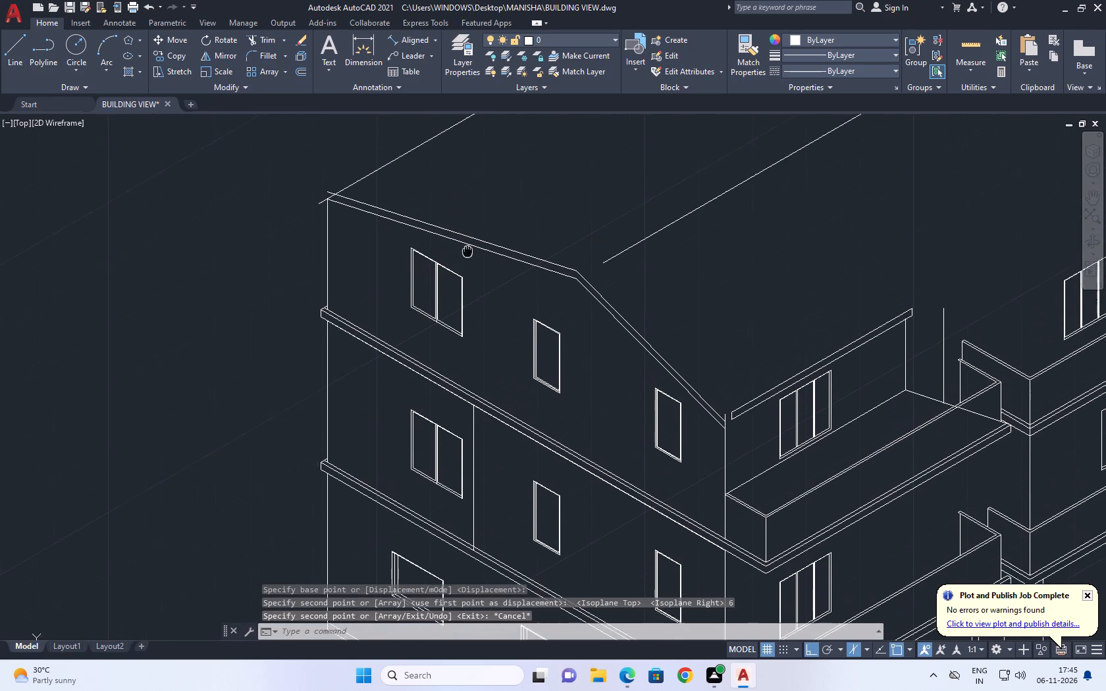
{"action": "middle_click_drag", "start_coordinate": [467, 253], "coordinate": [473, 262]}
{"action": "scroll", "coordinate": [750, 425], "scroll_direction": "up", "scroll_amount": 2}
{"action": "middle_click_drag", "start_coordinate": [715, 455], "coordinate": [720, 463]}
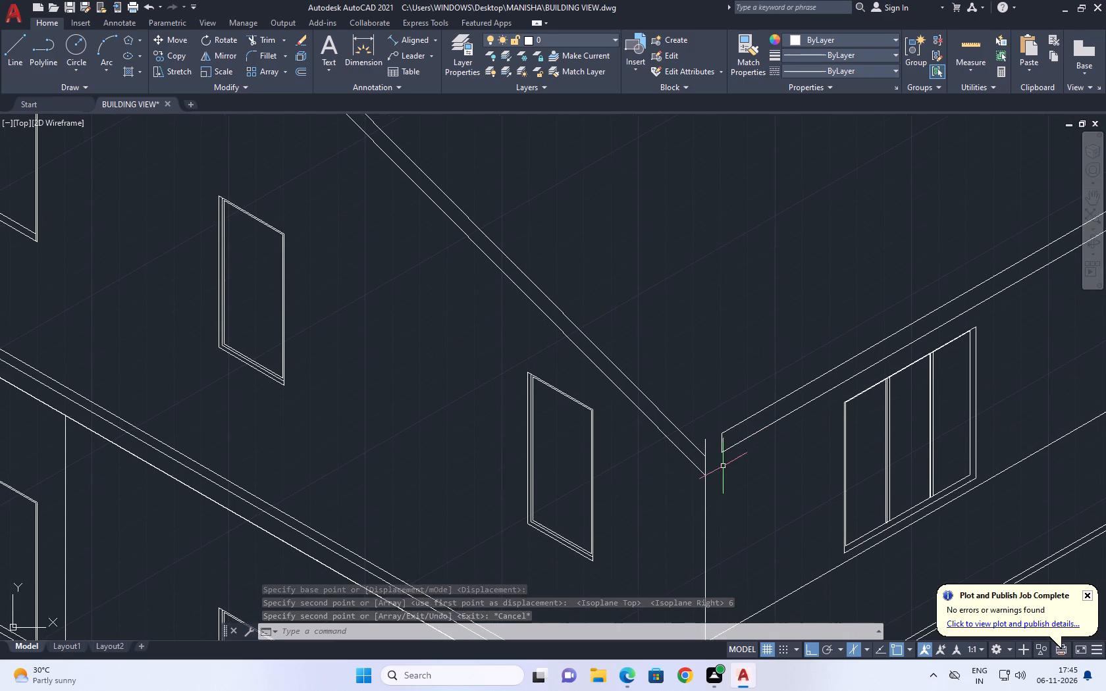
{"action": "scroll", "coordinate": [724, 467], "scroll_direction": "up", "scroll_amount": 1}
{"action": "scroll", "coordinate": [713, 463], "scroll_direction": "down", "scroll_amount": 1}
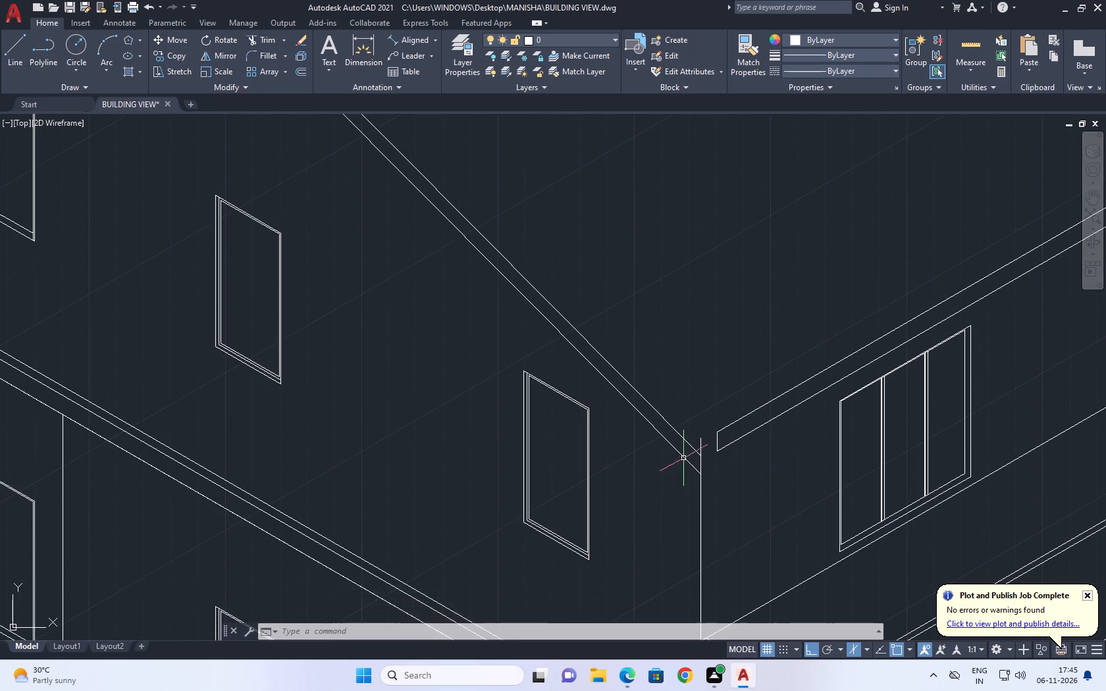
{"action": "scroll", "coordinate": [677, 455], "scroll_direction": "up", "scroll_amount": 1}
{"action": "left_click", "coordinate": [705, 415]}
{"action": "left_click", "coordinate": [694, 387]}
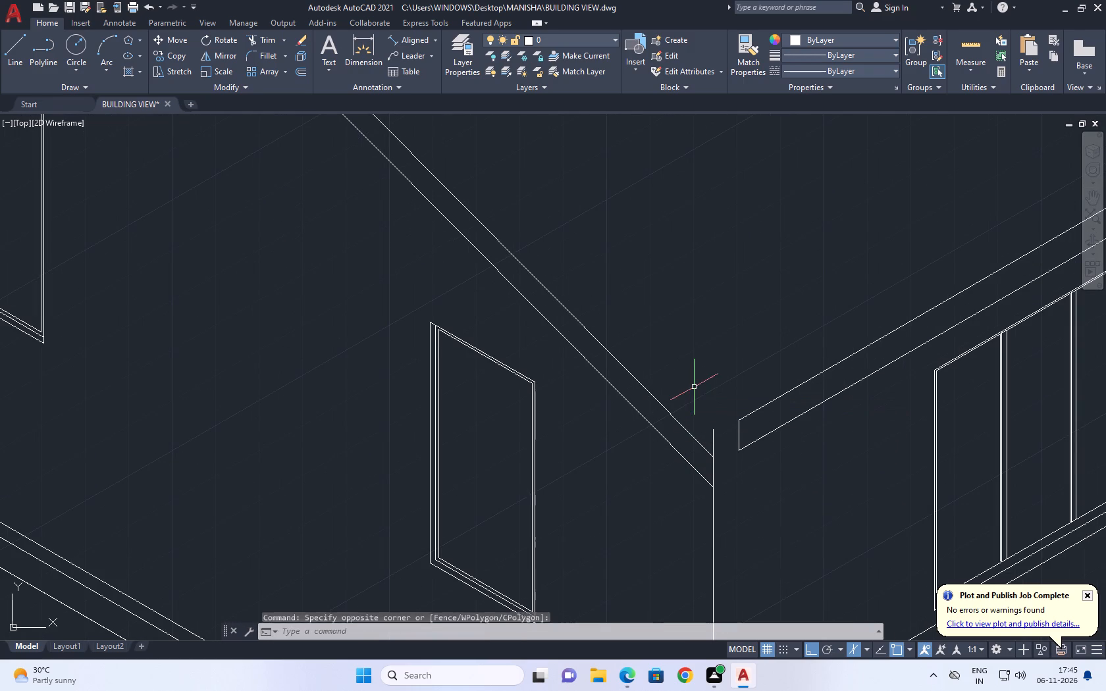
{"action": "left_click", "coordinate": [710, 524]}
{"action": "left_click_drag", "start_coordinate": [711, 511], "coordinate": [712, 518]}
{"action": "left_click", "coordinate": [714, 521]}
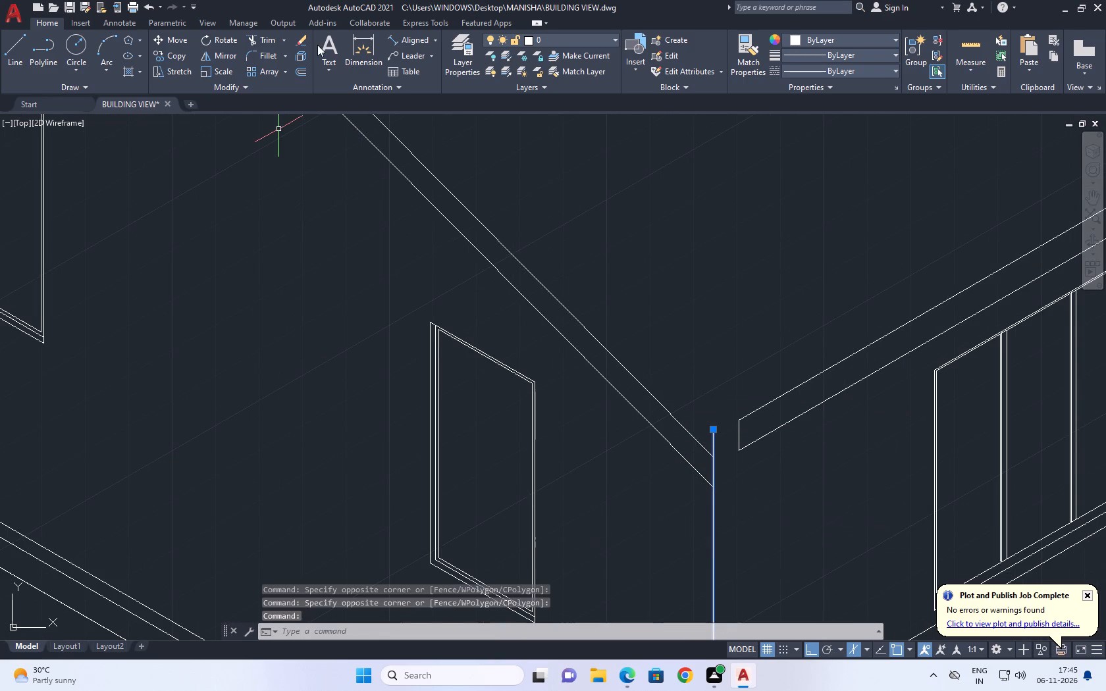
{"action": "left_click", "coordinate": [175, 54]}
{"action": "scroll", "coordinate": [505, 383], "scroll_direction": "up", "scroll_amount": 1}
{"action": "middle_click_drag", "start_coordinate": [782, 474], "coordinate": [647, 336]}
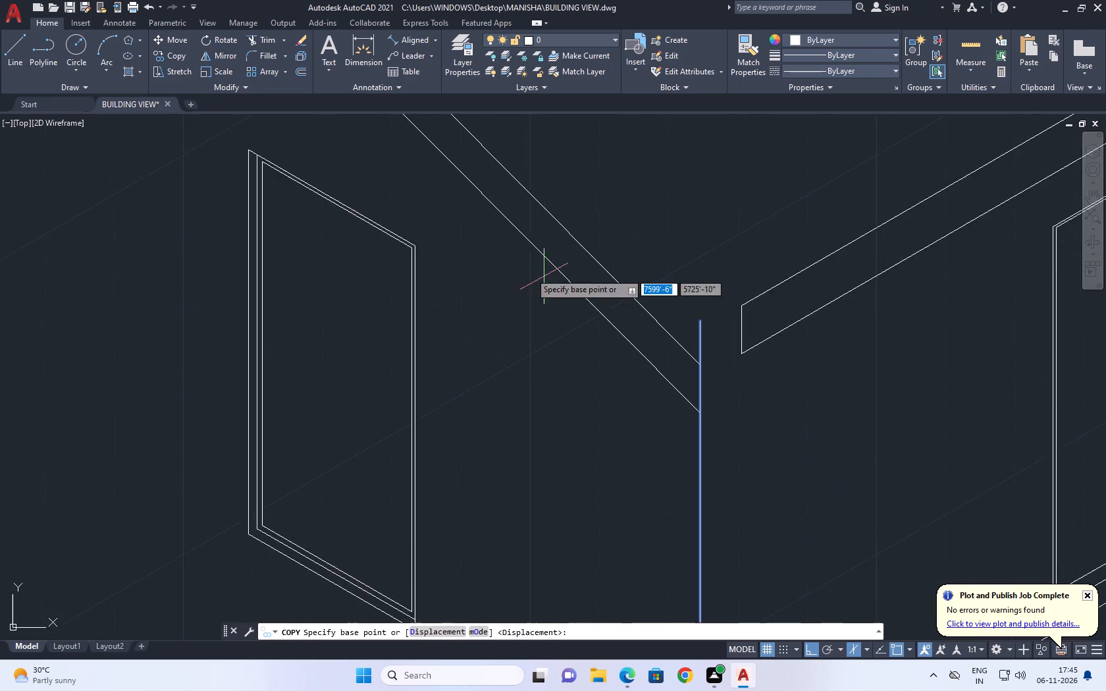
{"action": "scroll", "coordinate": [513, 270], "scroll_direction": "down", "scroll_amount": 3}
{"action": "left_click", "coordinate": [580, 348]}
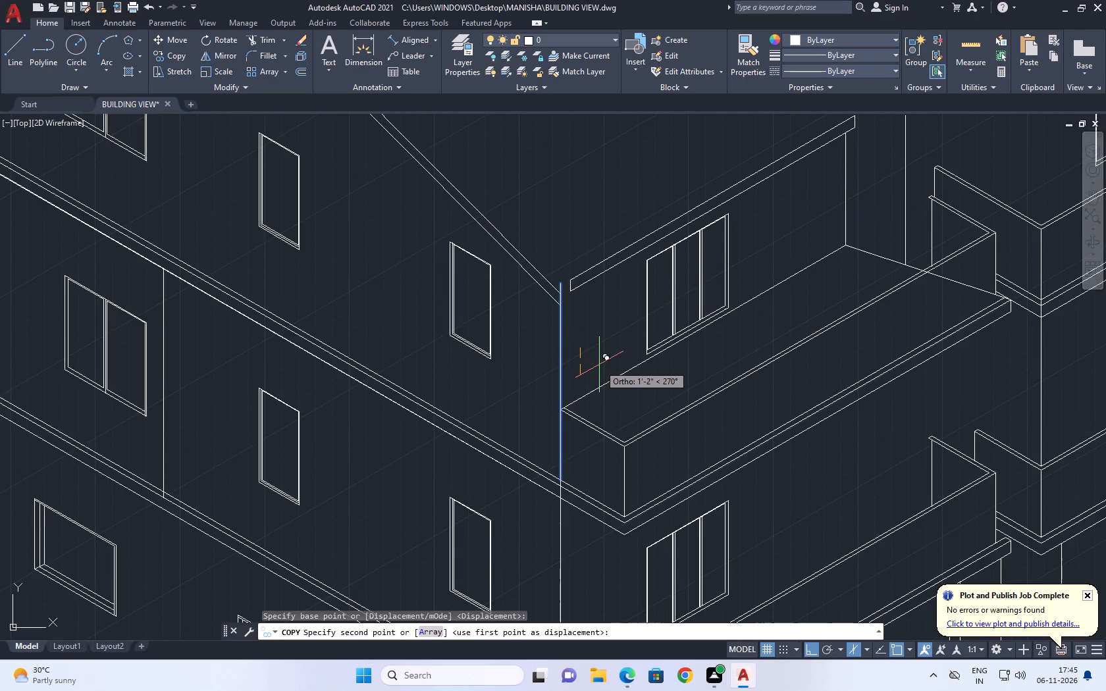
{"action": "key", "text": "F5"}
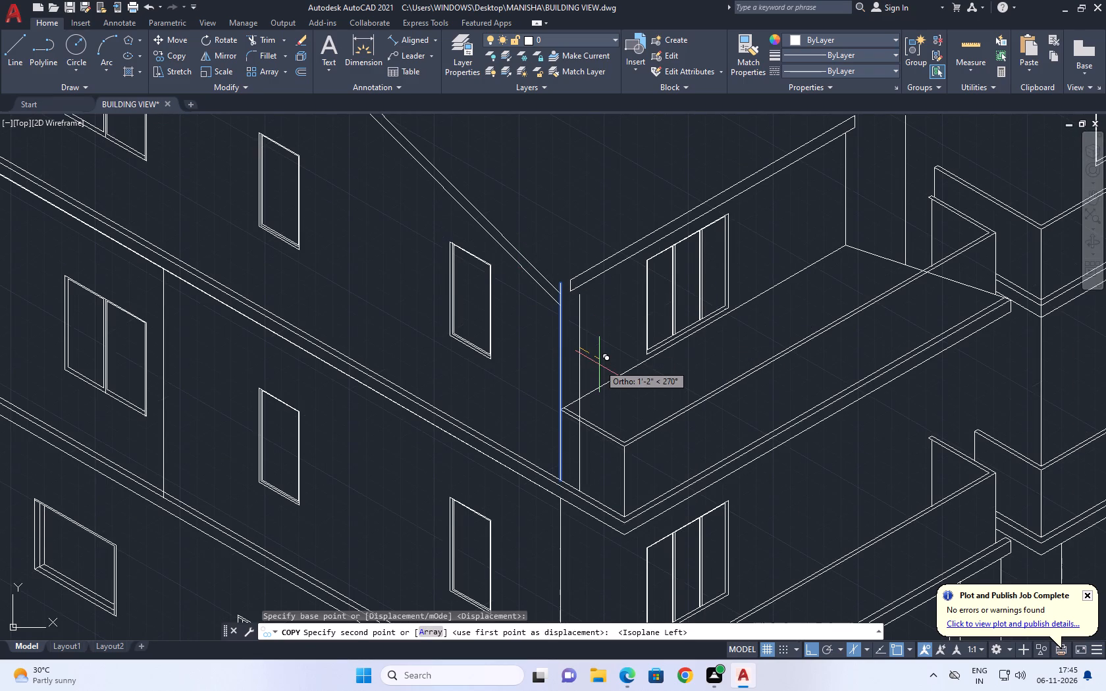
{"action": "scroll", "coordinate": [595, 358], "scroll_direction": "up", "scroll_amount": 2}
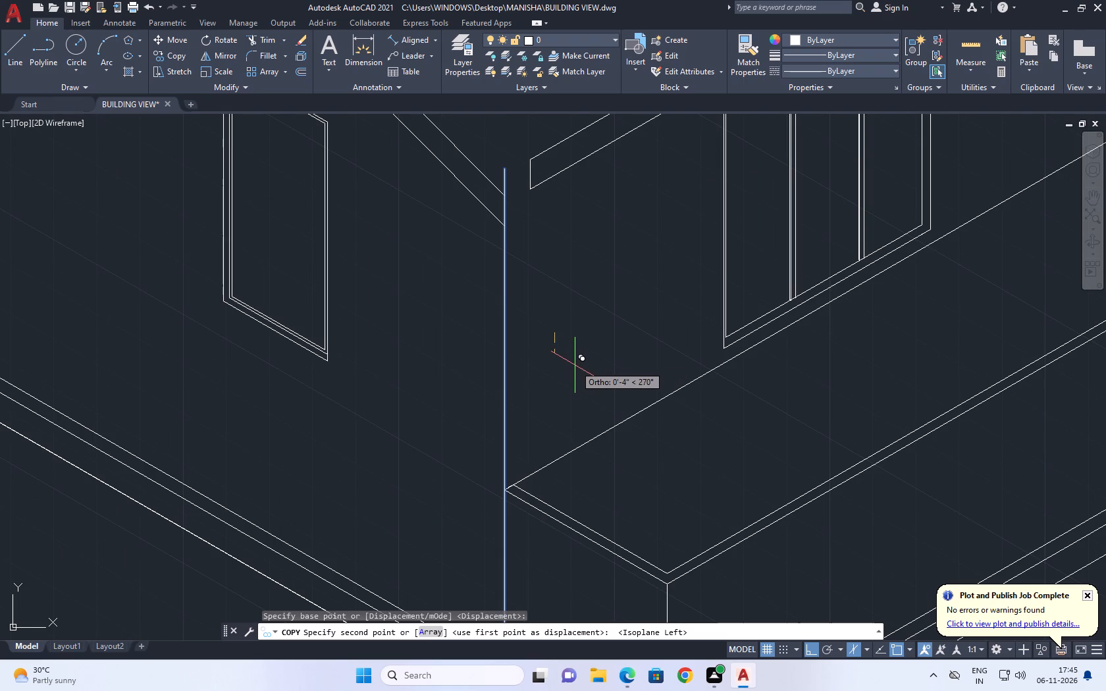
{"action": "left_click", "coordinate": [577, 366]}
{"action": "right_click", "coordinate": [630, 327]}
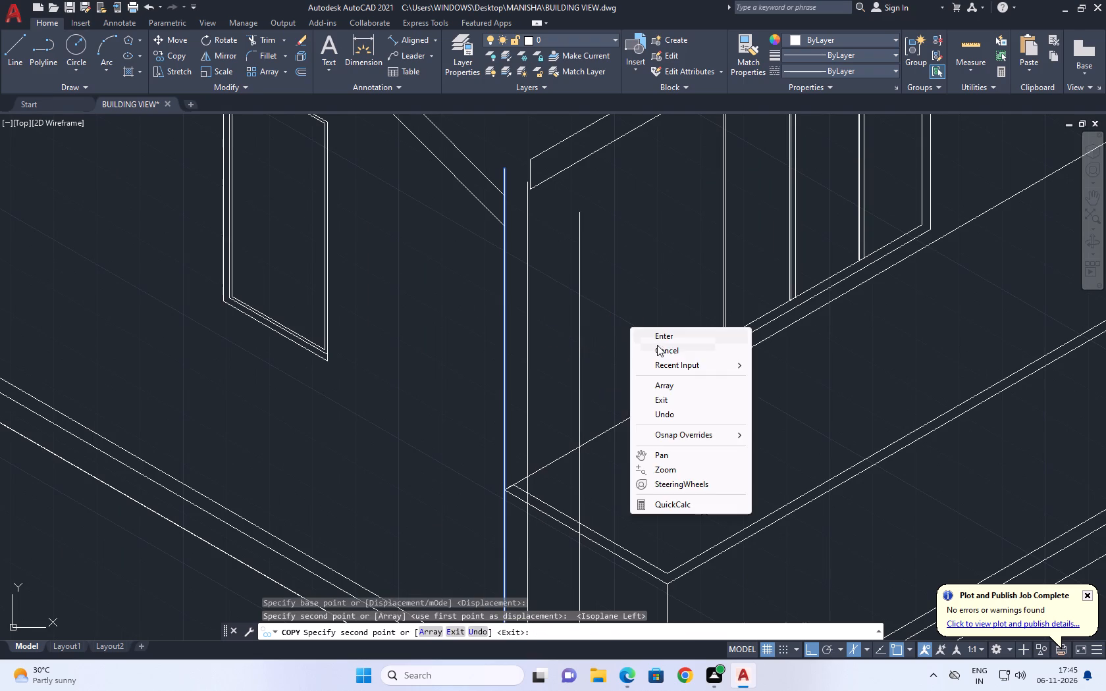
{"action": "left_click", "coordinate": [671, 352]}
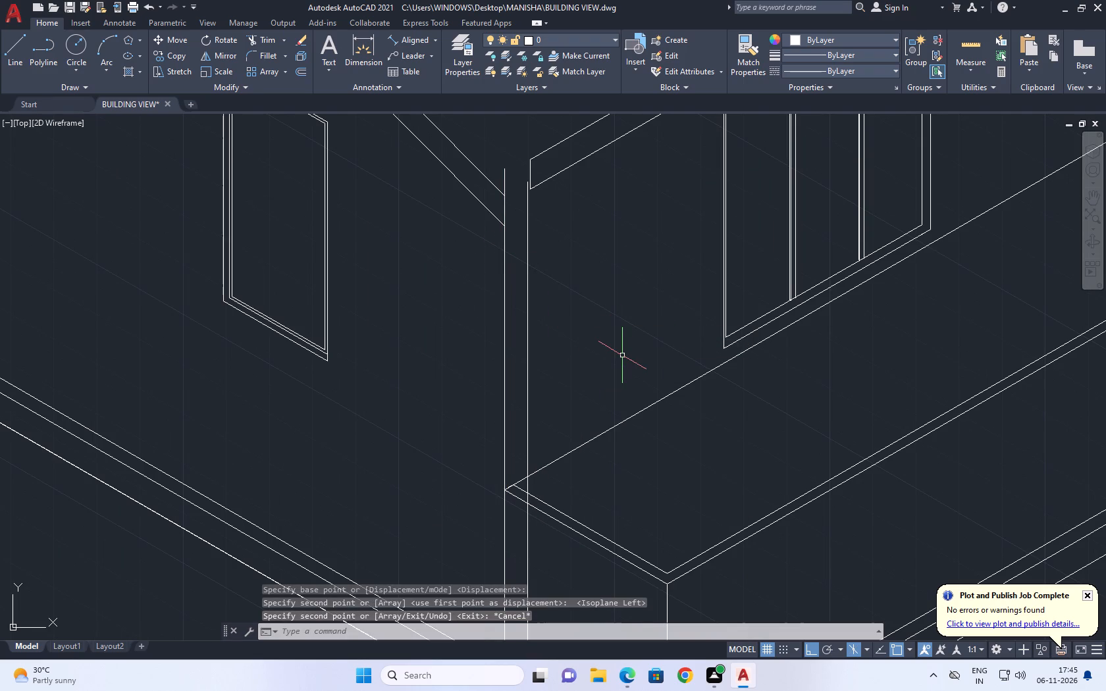
Extend both balcony-side gable slope lines to the copied vertical line.
{"action": "key", "text": "e"}
{"action": "type", "text": "X"}
{"action": "key", "text": "space"}
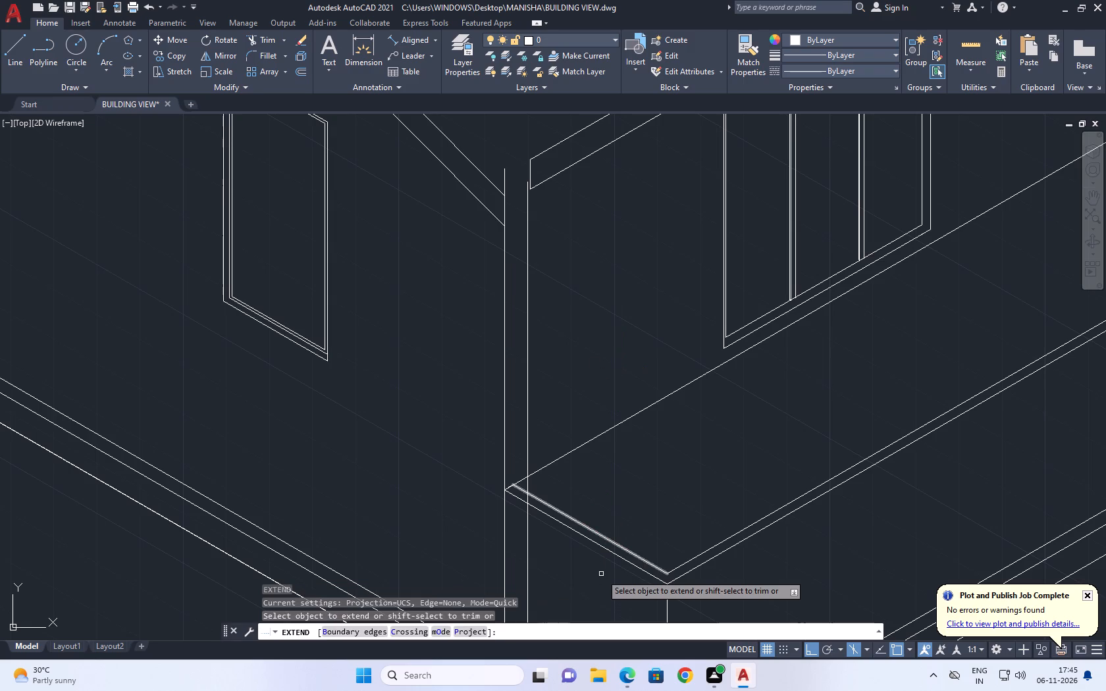
{"action": "middle_click_drag", "start_coordinate": [464, 363], "coordinate": [497, 397]}
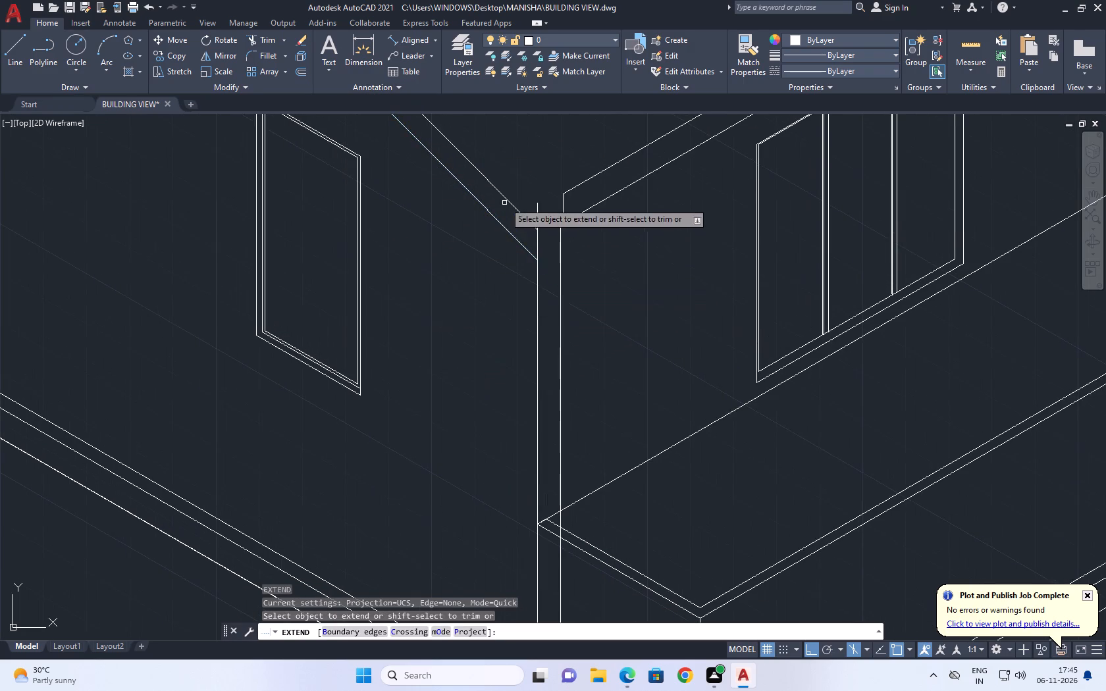
{"action": "left_click", "coordinate": [513, 174]}
{"action": "left_click", "coordinate": [446, 272]}
{"action": "right_click", "coordinate": [580, 269]}
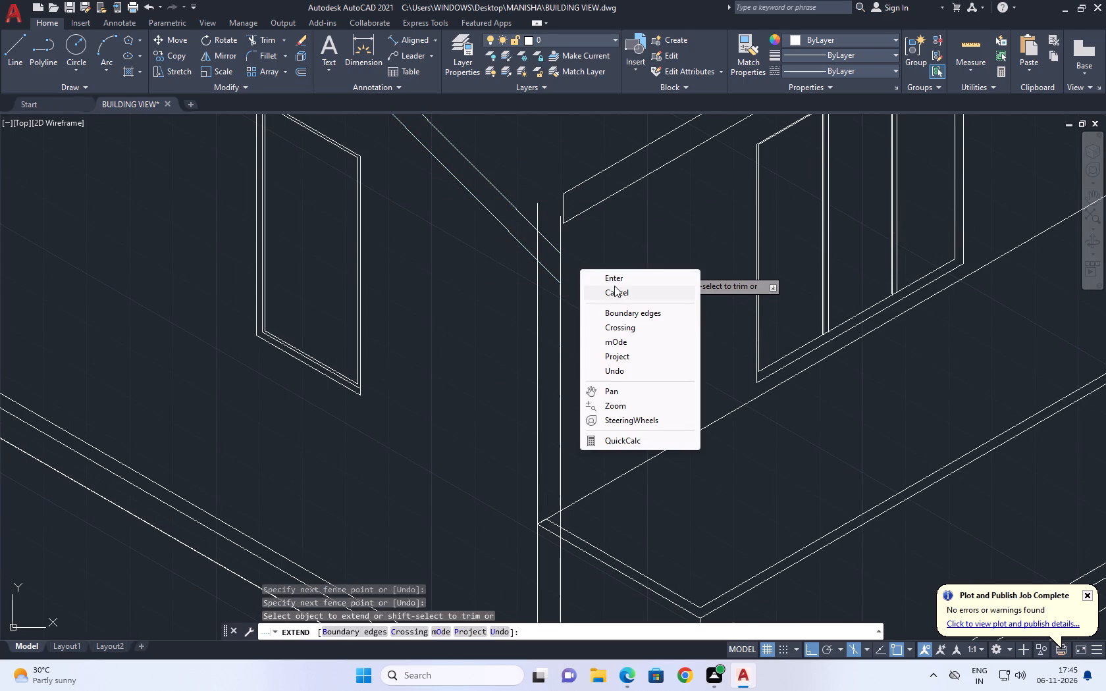
{"action": "left_click", "coordinate": [618, 290]}
Trim both verticals above the balcony-side slope, the wall line inside the roof edge, and the copied line below the eave.
{"action": "left_click", "coordinate": [269, 36]}
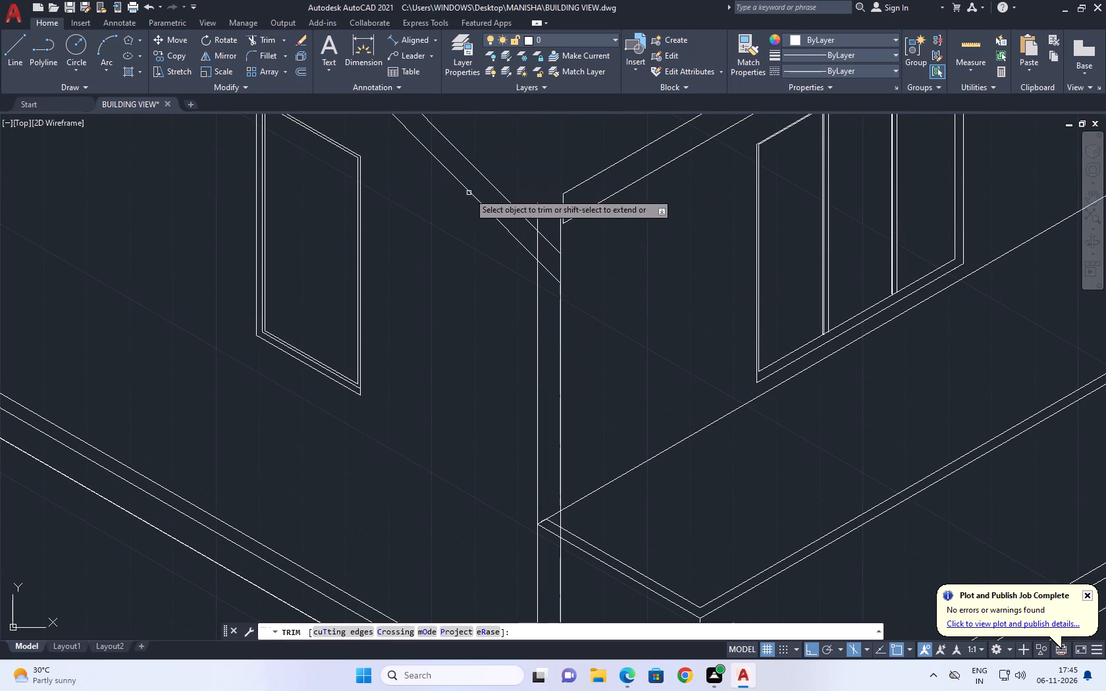
{"action": "middle_click_drag", "start_coordinate": [472, 215], "coordinate": [466, 347]}
{"action": "scroll", "coordinate": [468, 347], "scroll_direction": "up", "scroll_amount": 1}
{"action": "left_click", "coordinate": [553, 333]}
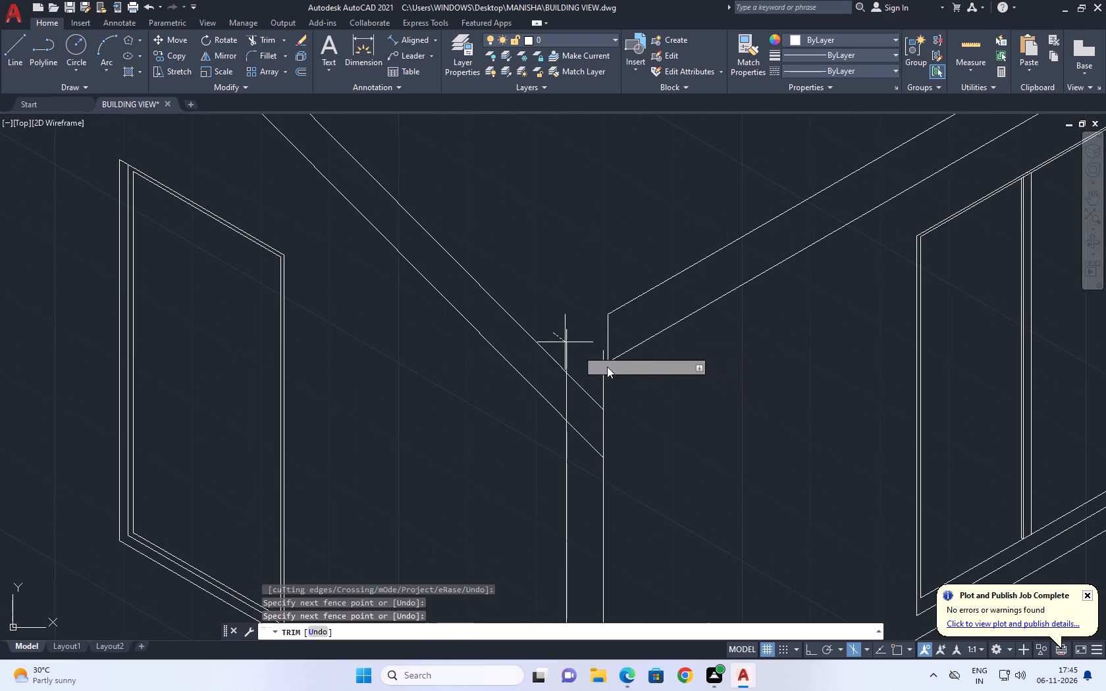
{"action": "left_click", "coordinate": [621, 382]}
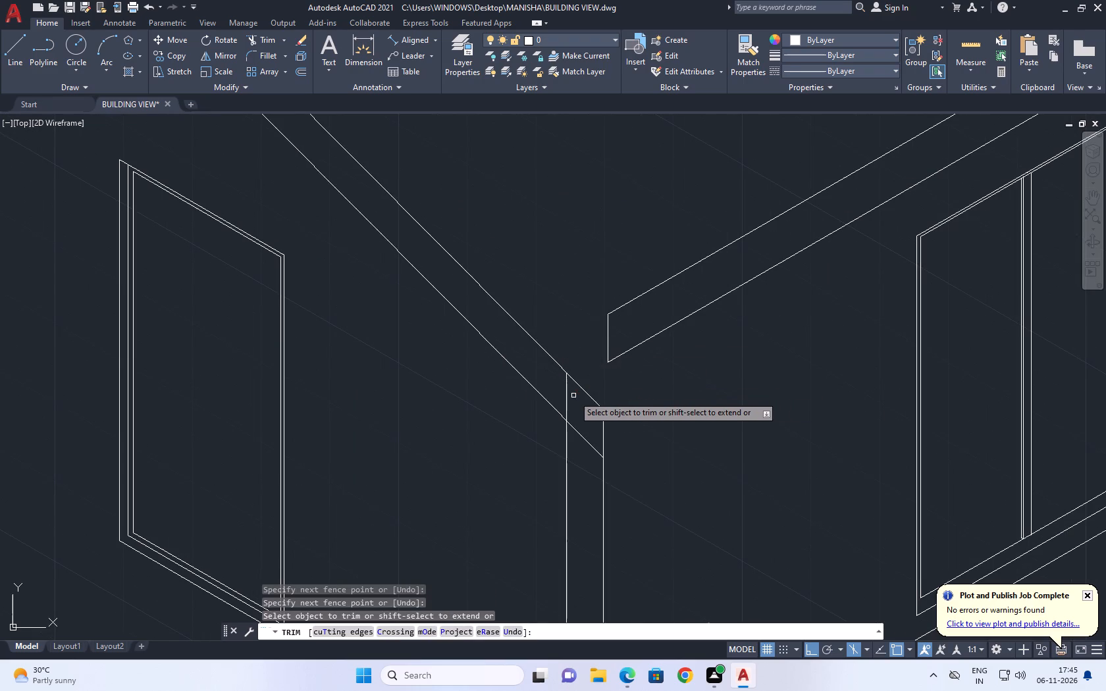
{"action": "left_click", "coordinate": [565, 392]}
{"action": "scroll", "coordinate": [628, 365], "scroll_direction": "down", "scroll_amount": 3}
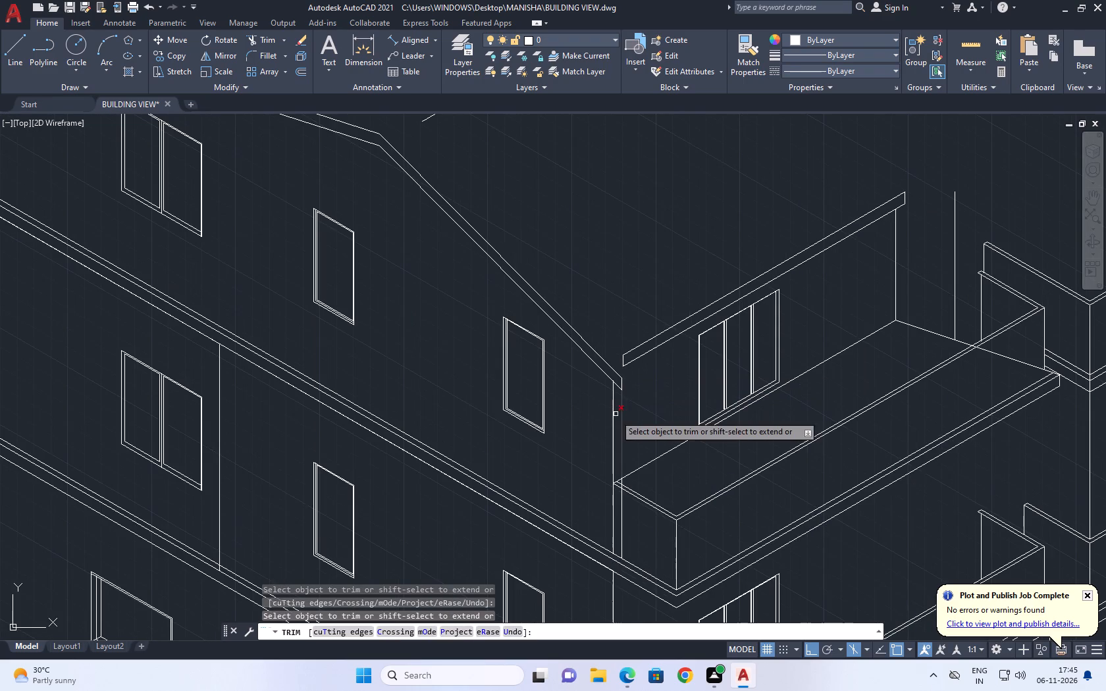
{"action": "left_click", "coordinate": [622, 420]}
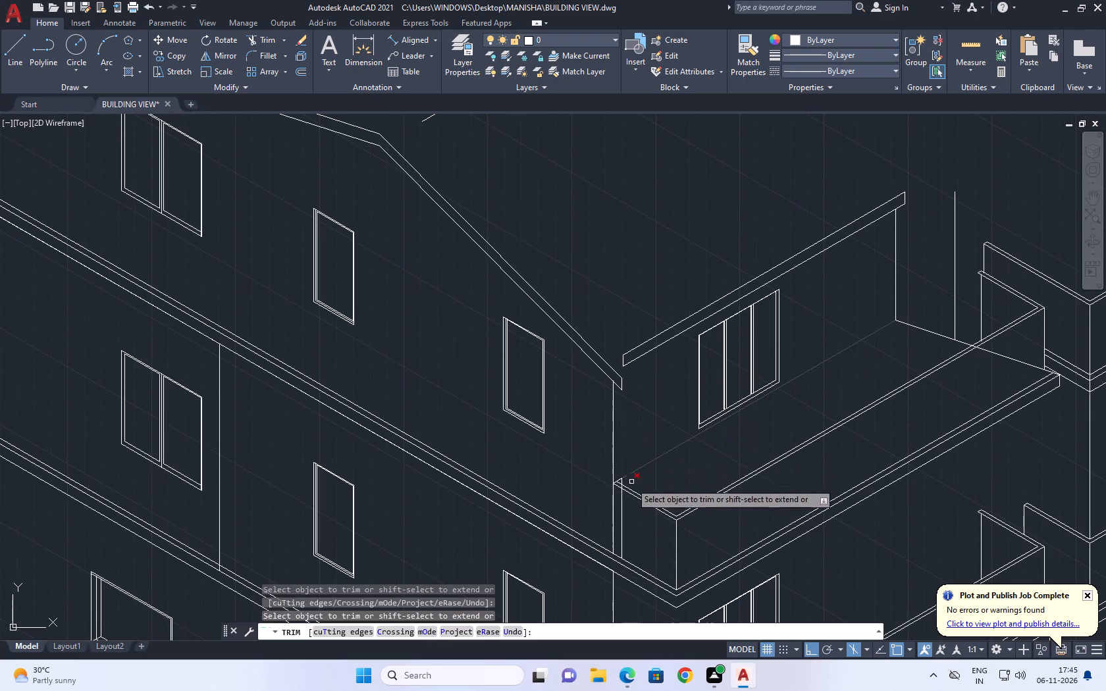
{"action": "right_click", "coordinate": [624, 443]}
{"action": "left_click", "coordinate": [661, 471]}
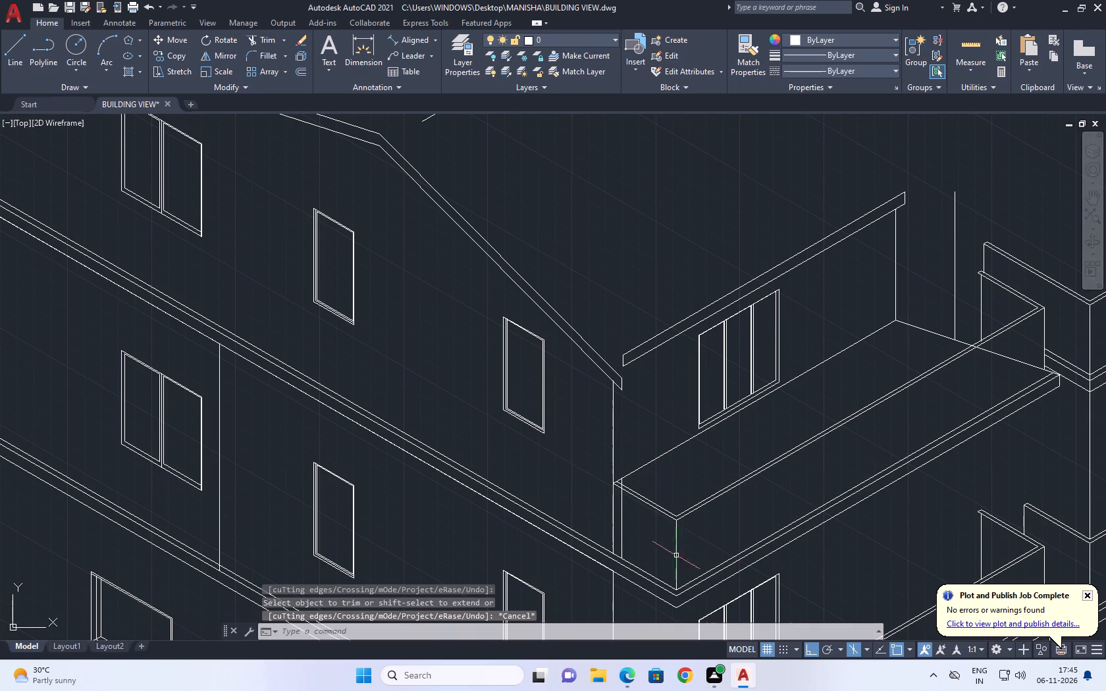
Erase the leftover piece of the copied vertical line below the balcony parapet corner.
{"action": "scroll", "coordinate": [618, 474], "scroll_direction": "up", "scroll_amount": 2}
{"action": "left_click", "coordinate": [635, 567]}
{"action": "left_click", "coordinate": [617, 541]}
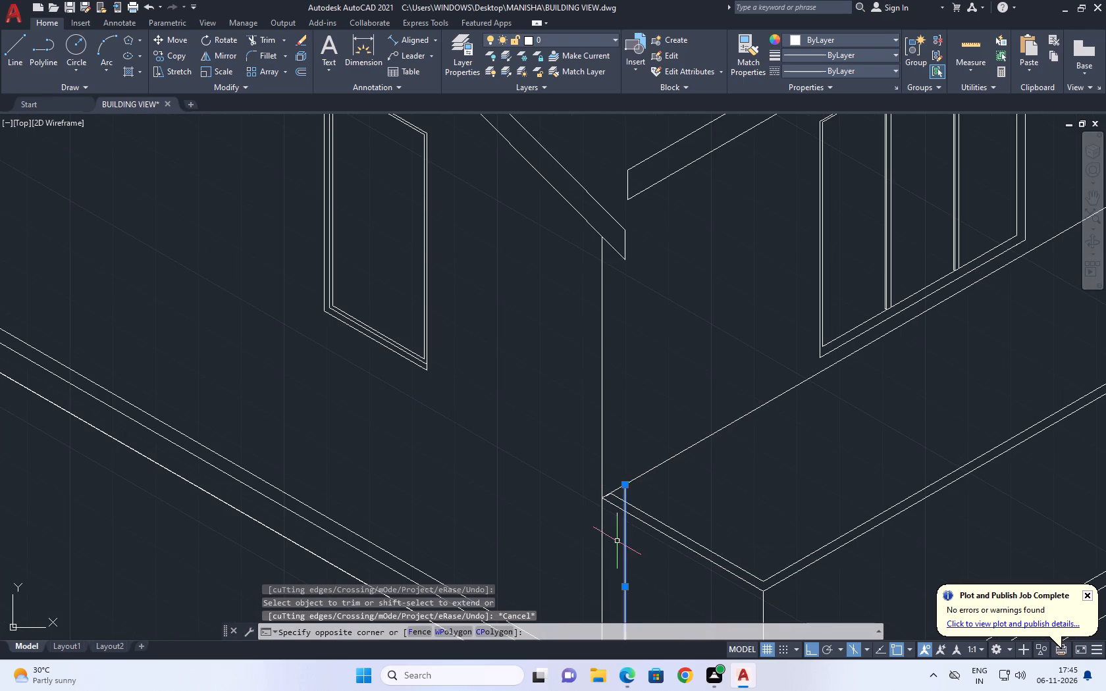
{"action": "right_click", "coordinate": [661, 338]}
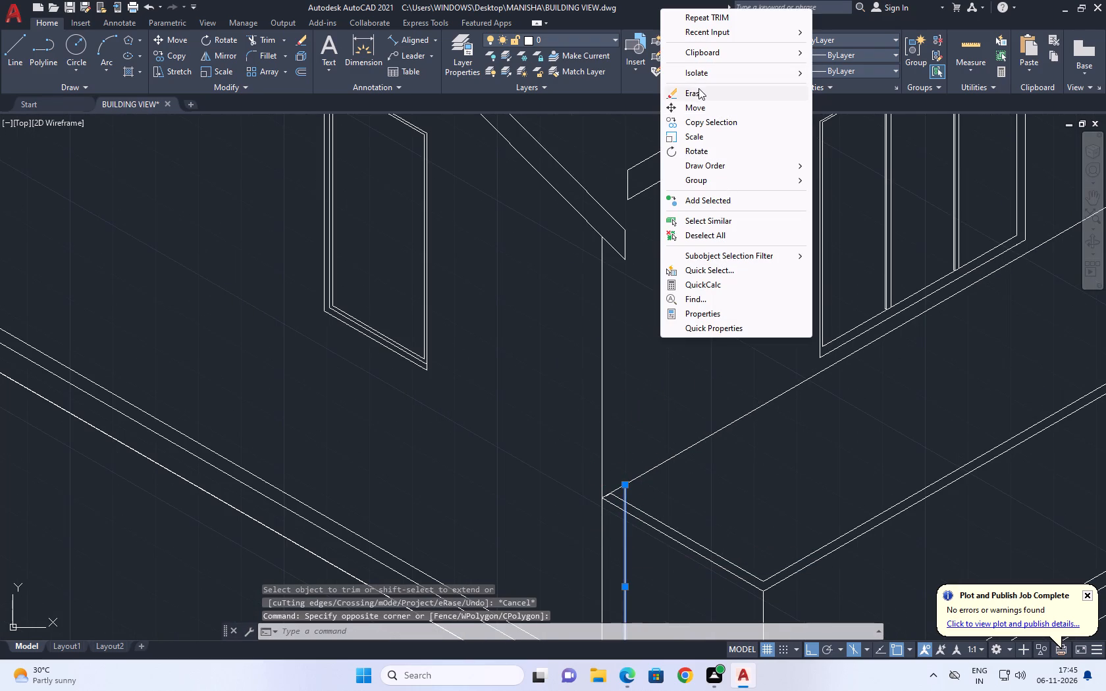
{"action": "left_click", "coordinate": [698, 88]}
Copy the vertical corner line at the gable wall's opposite end 6" outward along the left isoplane.
{"action": "scroll", "coordinate": [648, 374], "scroll_direction": "down", "scroll_amount": 1}
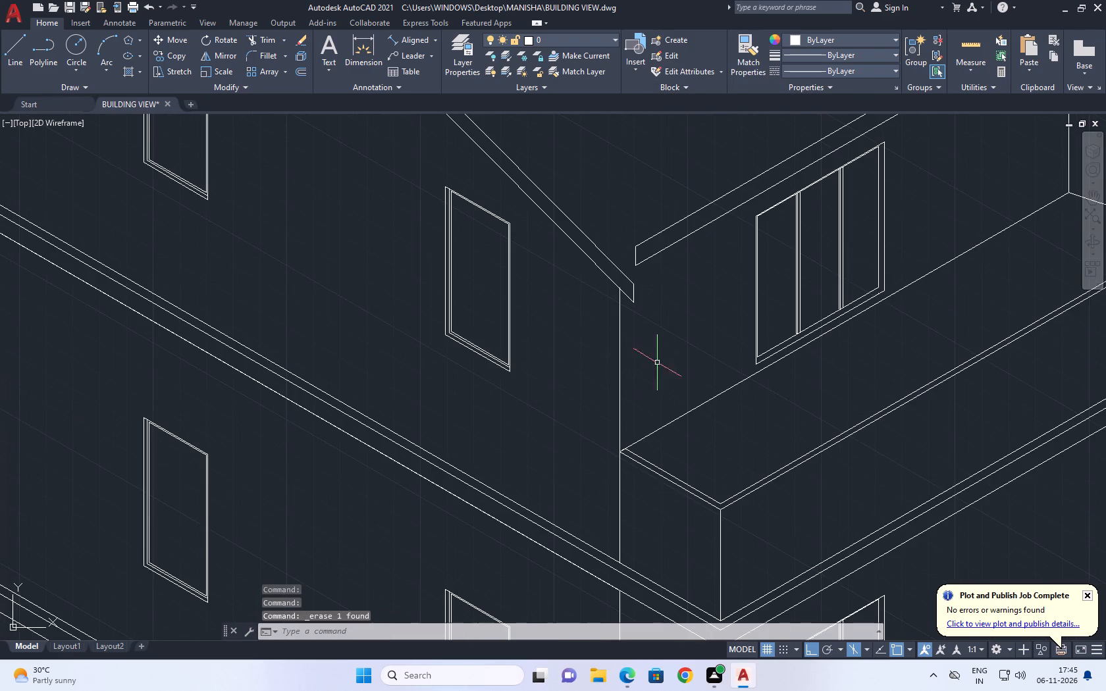
{"action": "middle_click_drag", "start_coordinate": [594, 249], "coordinate": [656, 374]}
{"action": "scroll", "coordinate": [657, 375], "scroll_direction": "down", "scroll_amount": 2}
{"action": "middle_click_drag", "start_coordinate": [532, 238], "coordinate": [536, 241]}
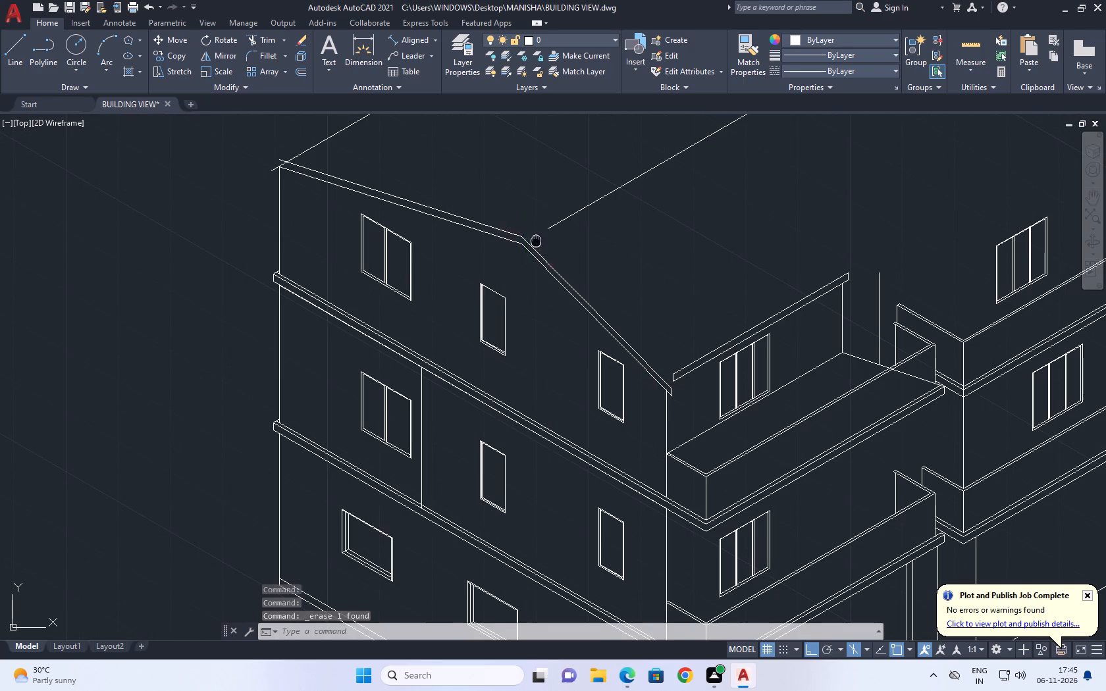
{"action": "middle_click_drag", "start_coordinate": [536, 241], "coordinate": [617, 333]}
{"action": "scroll", "coordinate": [363, 275], "scroll_direction": "up", "scroll_amount": 3}
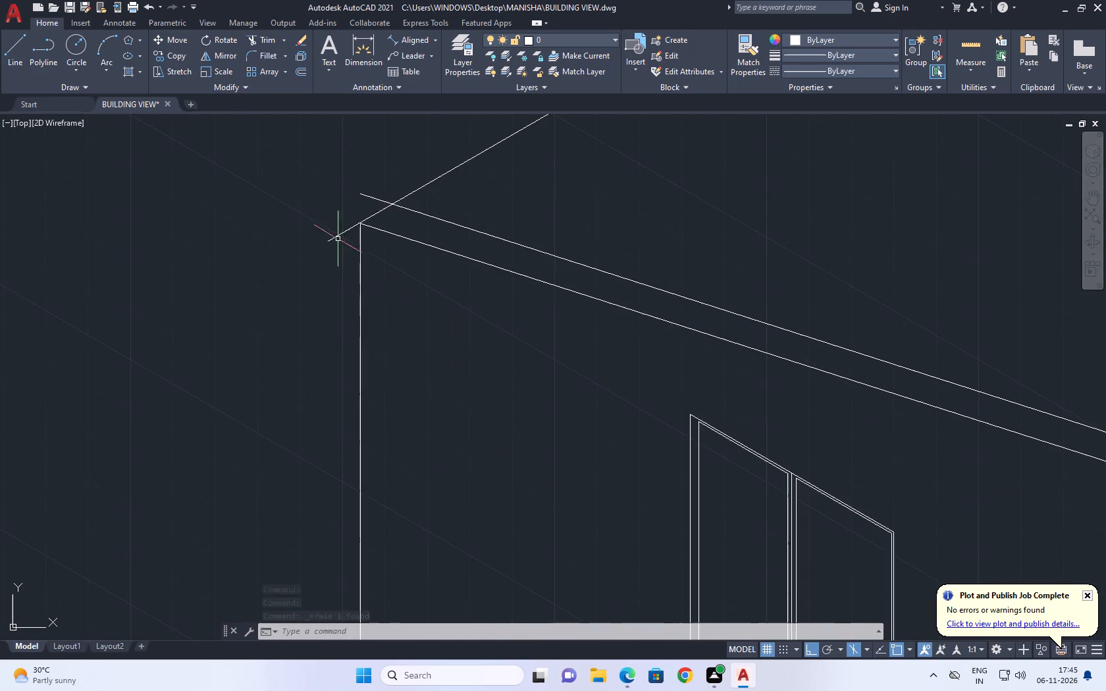
{"action": "middle_click_drag", "start_coordinate": [335, 227], "coordinate": [412, 339]}
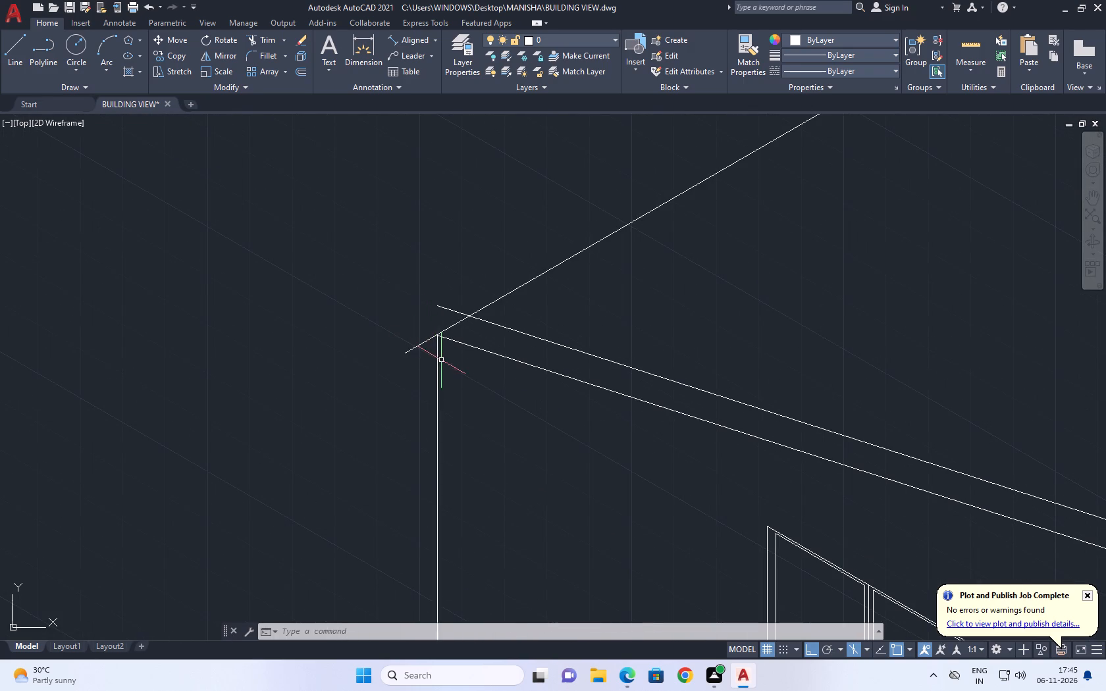
{"action": "left_click_drag", "start_coordinate": [441, 361], "coordinate": [434, 359]}
{"action": "left_click_drag", "start_coordinate": [423, 357], "coordinate": [405, 371]}
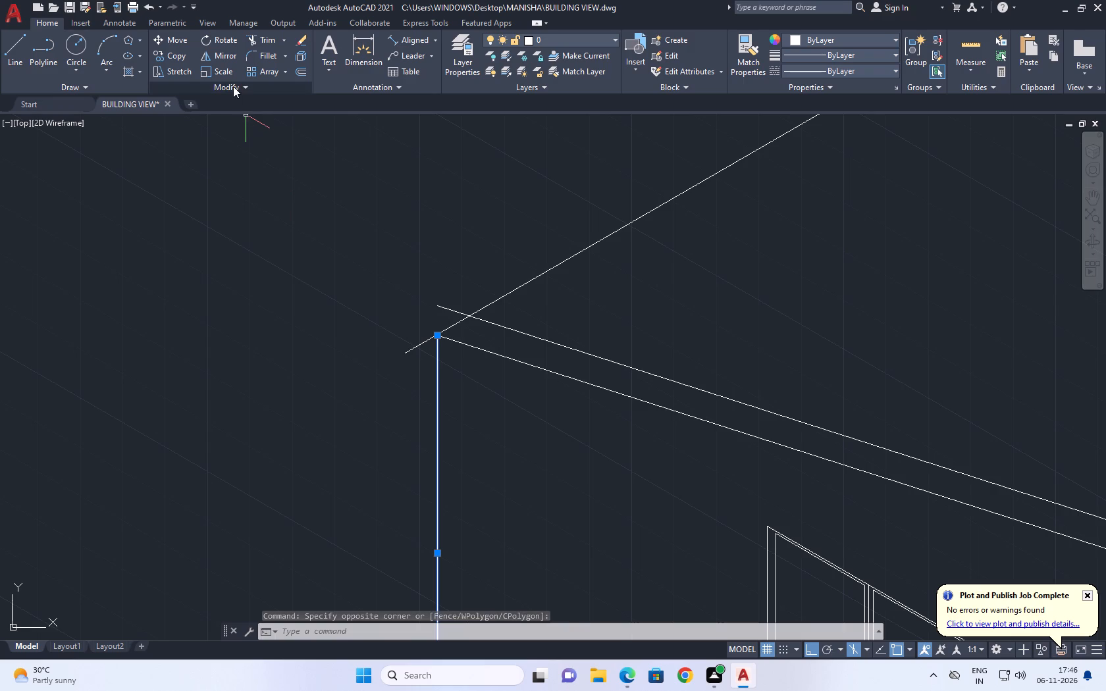
{"action": "left_click", "coordinate": [169, 53]}
{"action": "left_click", "coordinate": [533, 389]}
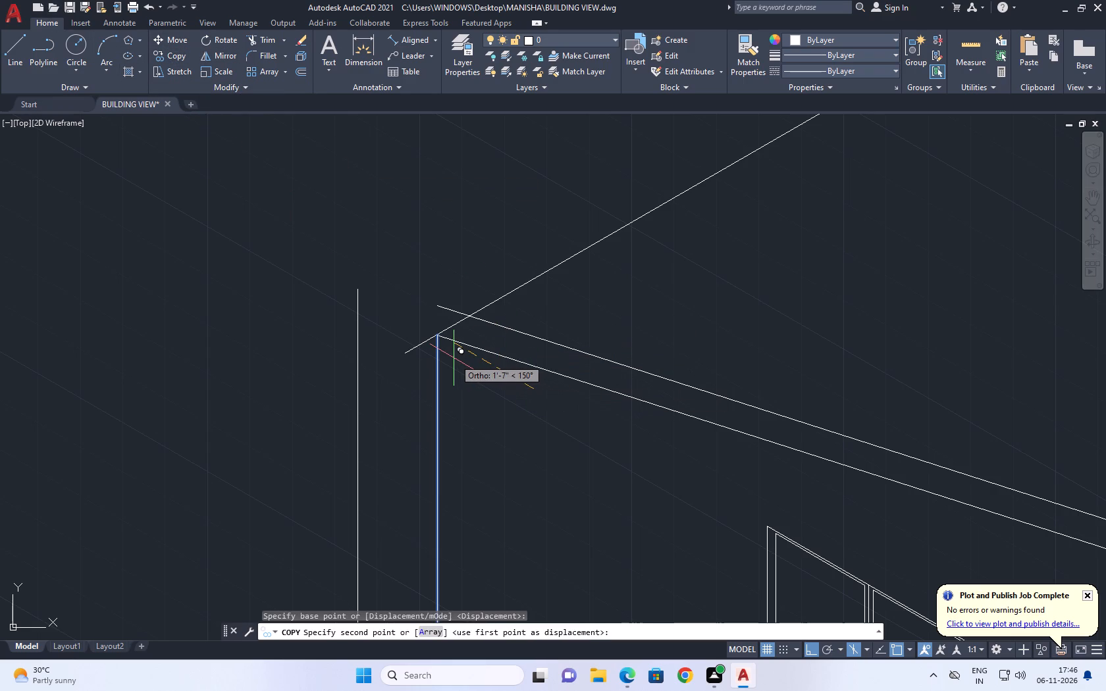
{"action": "key", "text": "6"}
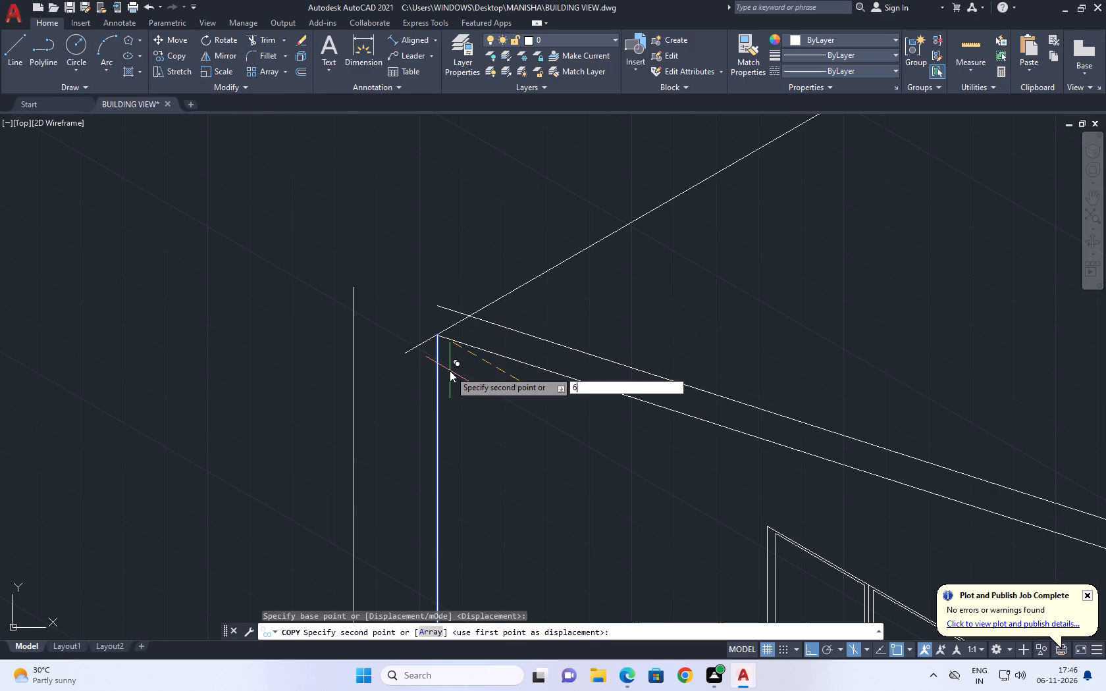
{"action": "key", "text": "Return"}
{"action": "scroll", "coordinate": [450, 371], "scroll_direction": "up", "scroll_amount": 1}
{"action": "right_click_drag", "start_coordinate": [258, 343], "coordinate": [256, 334]}
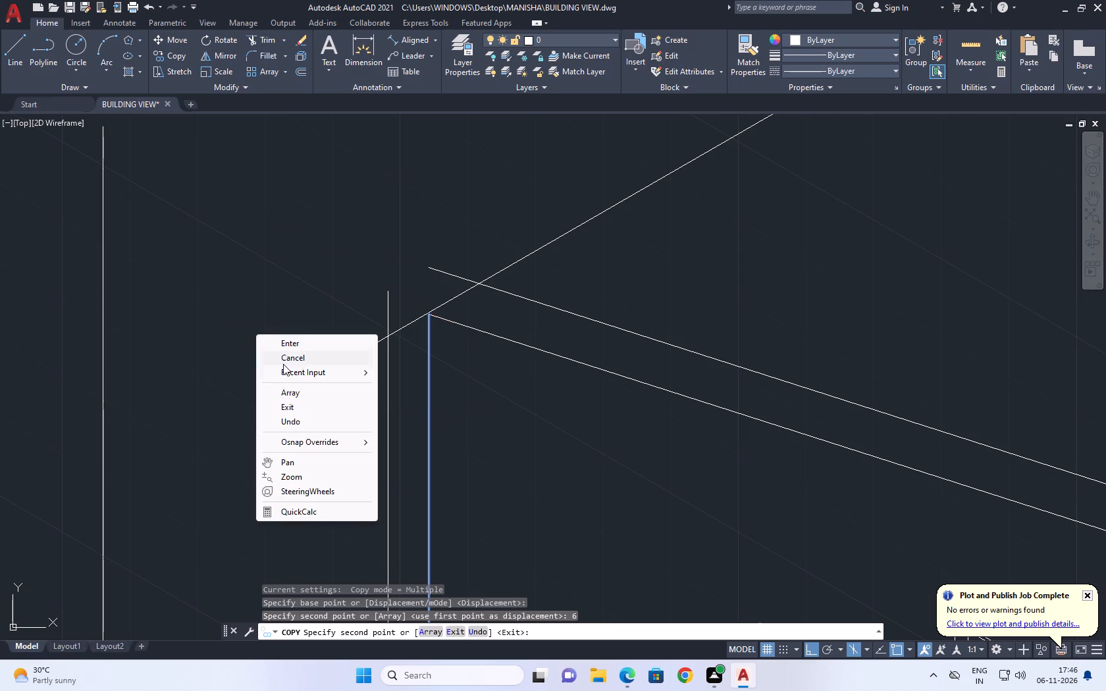
{"action": "left_click", "coordinate": [303, 350]}
Stretch the lower end of the far roof edge line to its intersection with the upper gable slope line.
{"action": "left_click", "coordinate": [396, 327]}
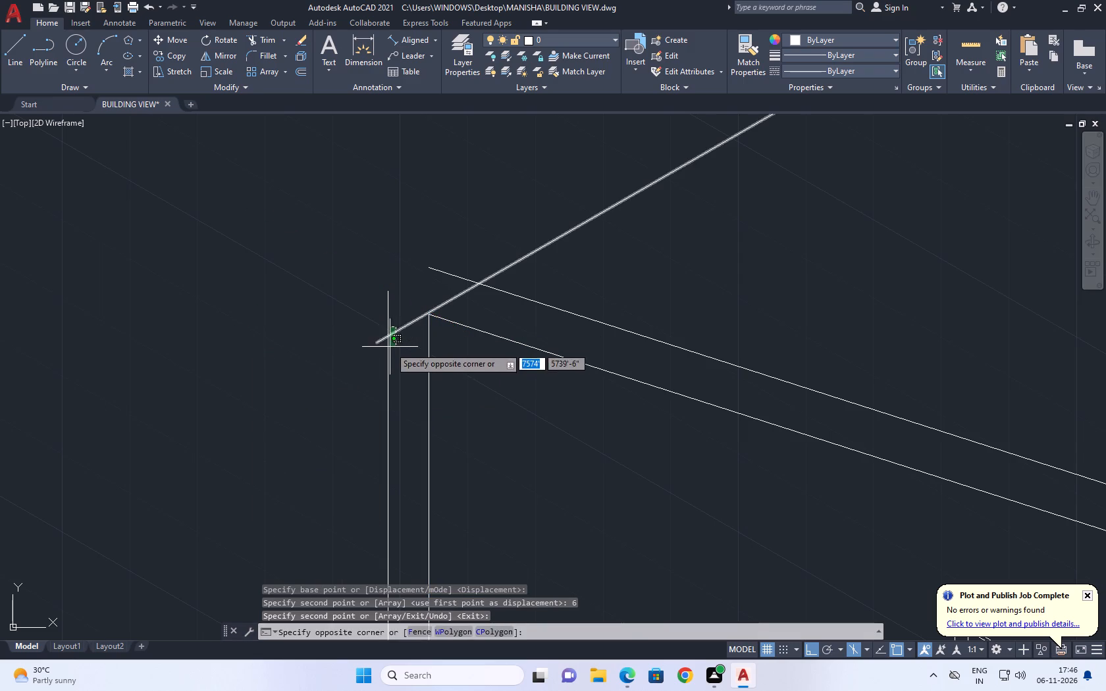
{"action": "left_click", "coordinate": [394, 357]}
{"action": "left_click", "coordinate": [373, 342]}
{"action": "left_click", "coordinate": [411, 329]}
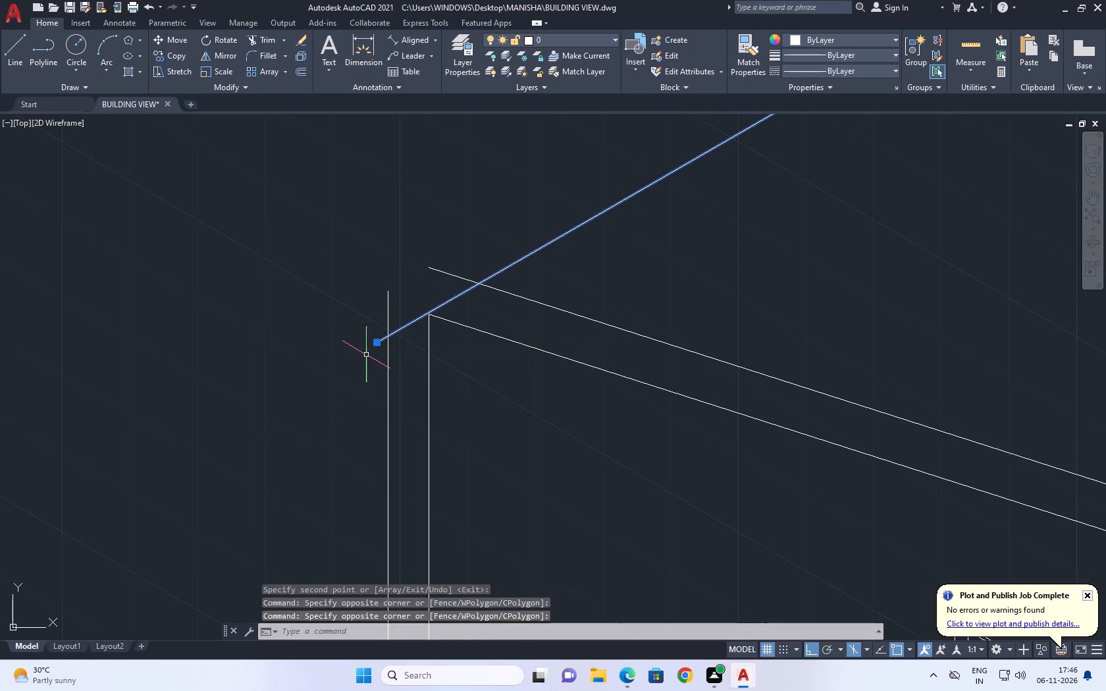
{"action": "left_click", "coordinate": [378, 340]}
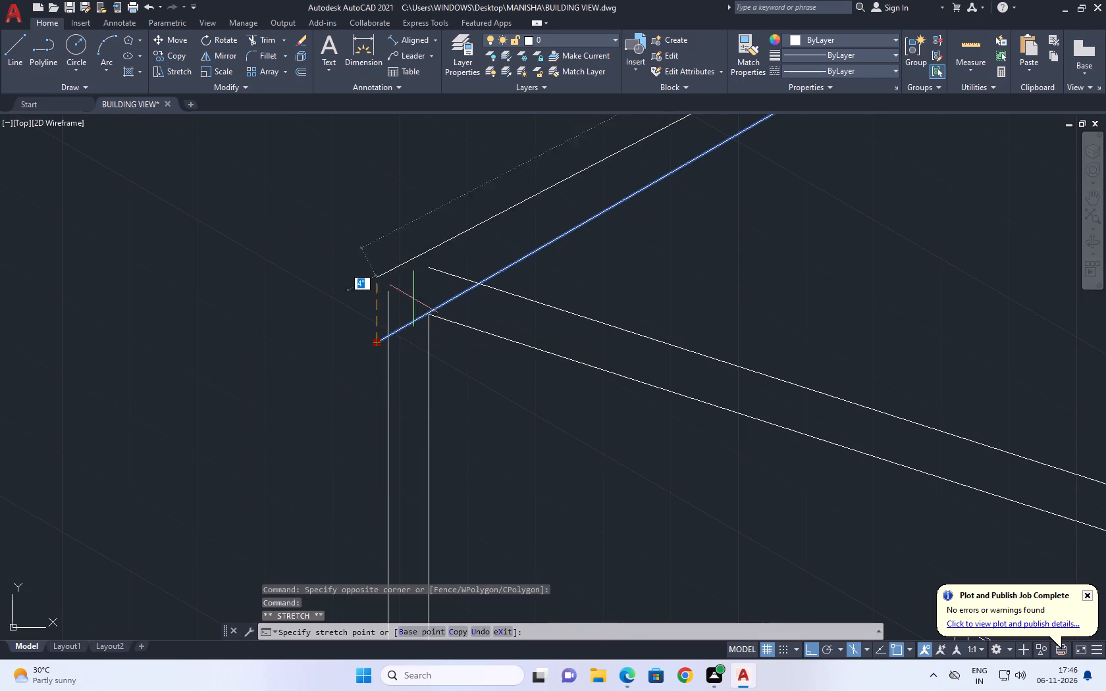
{"action": "left_click", "coordinate": [479, 285]}
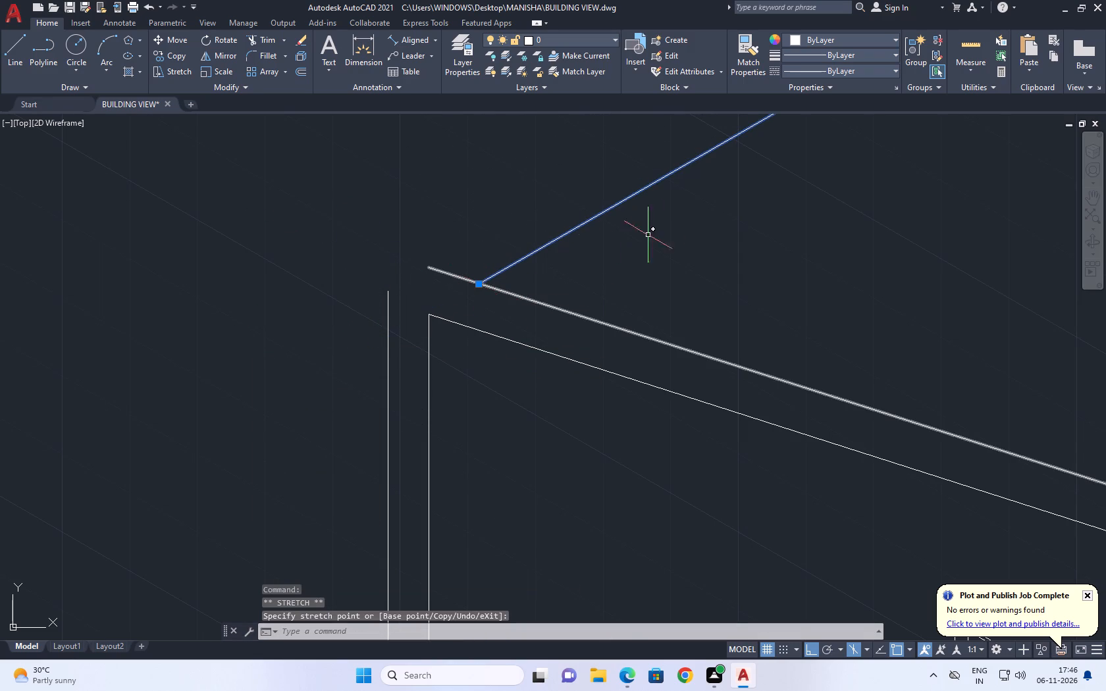
{"action": "right_click", "coordinate": [671, 222]}
{"action": "scroll", "coordinate": [685, 253], "scroll_direction": "down", "scroll_amount": 5}
{"action": "scroll", "coordinate": [631, 207], "scroll_direction": "down", "scroll_amount": 6}
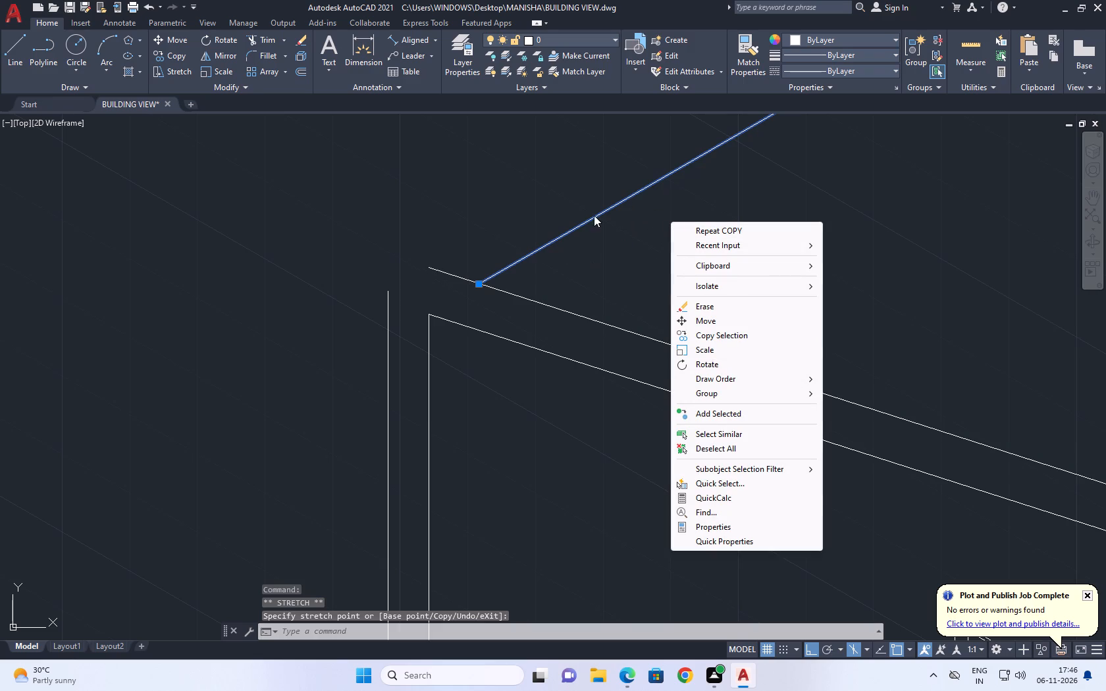
Deselect everything, and erase the far roof edge line that meets the upper gable slope line near its outer end.
{"action": "scroll", "coordinate": [594, 215], "scroll_direction": "down", "scroll_amount": 3}
{"action": "middle_click_drag", "start_coordinate": [585, 210], "coordinate": [545, 355]}
{"action": "right_click", "coordinate": [615, 210]}
{"action": "left_click", "coordinate": [576, 267]}
{"action": "left_click", "coordinate": [555, 278]}
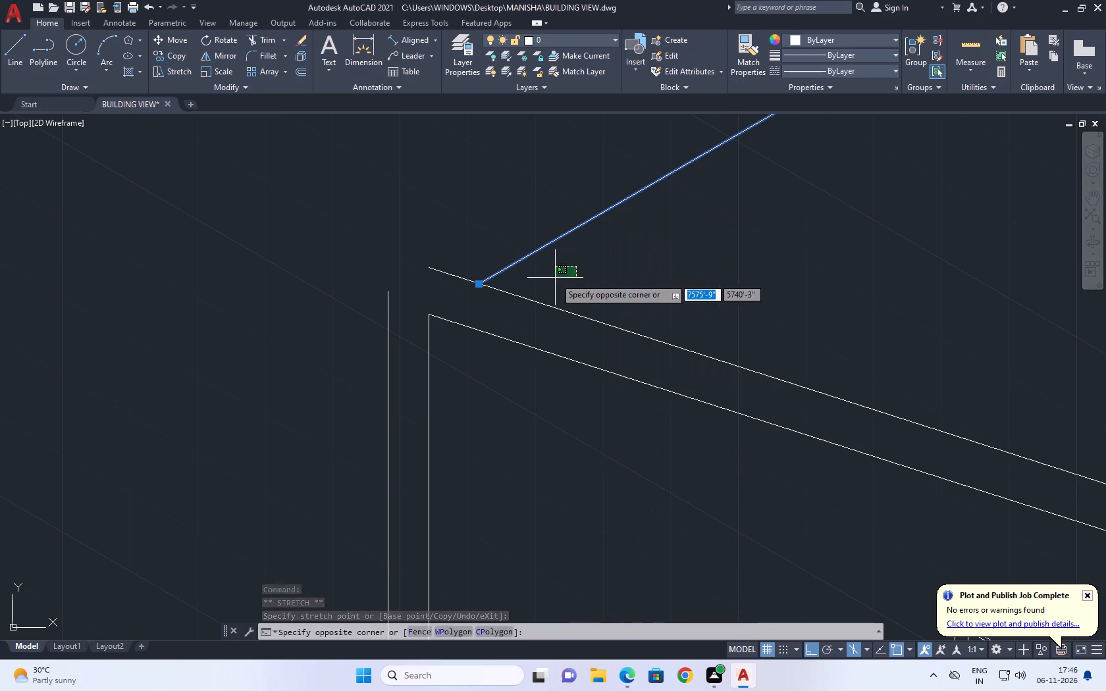
{"action": "right_click", "coordinate": [560, 270]}
{"action": "left_click", "coordinate": [602, 494]}
{"action": "scroll", "coordinate": [543, 398], "scroll_direction": "down", "scroll_amount": 7}
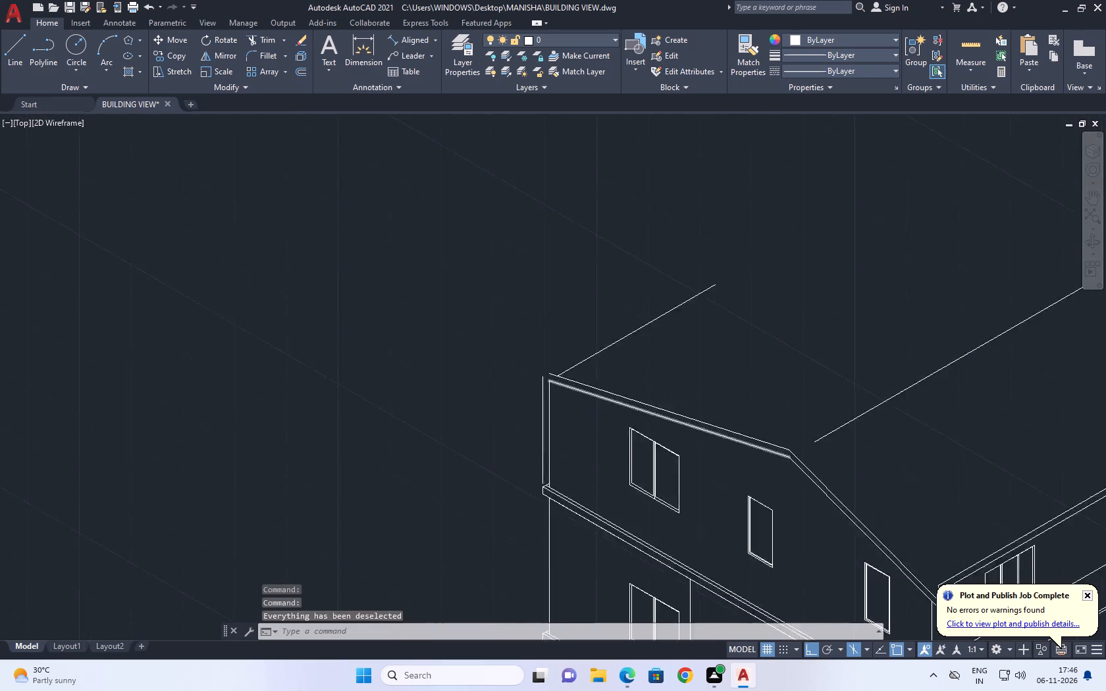
{"action": "scroll", "coordinate": [590, 376], "scroll_direction": "up", "scroll_amount": 2}
{"action": "left_click_drag", "start_coordinate": [643, 355], "coordinate": [627, 342]}
{"action": "left_click", "coordinate": [598, 308]}
{"action": "right_click_drag", "start_coordinate": [577, 288], "coordinate": [575, 282]}
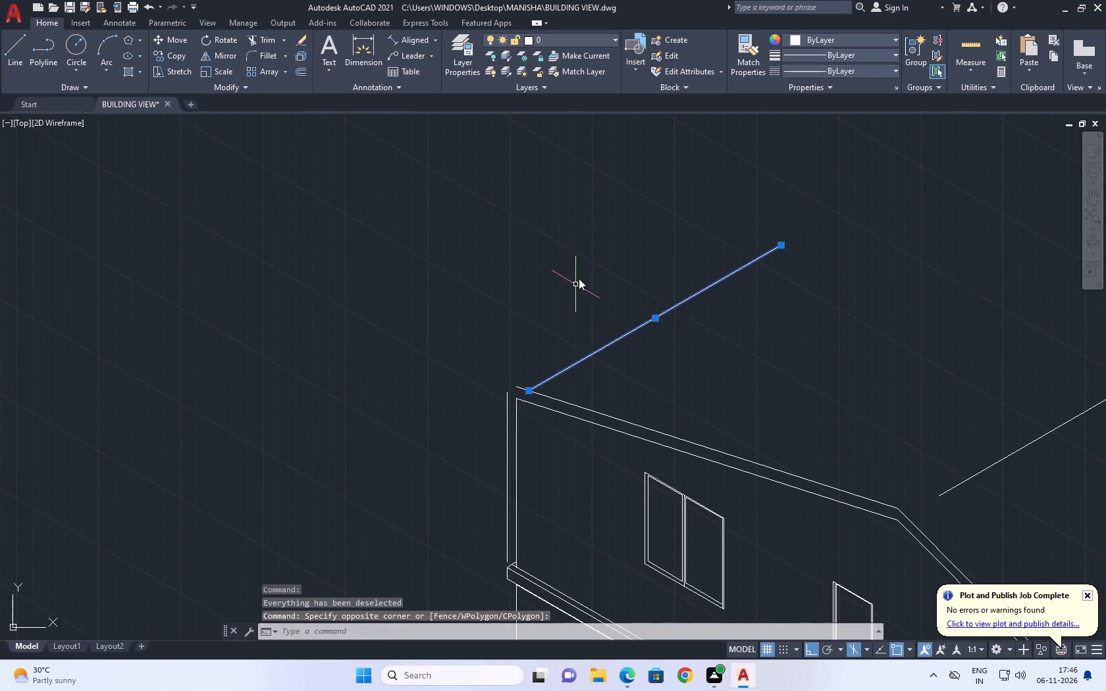
{"action": "left_click", "coordinate": [637, 358]}
Stretch the upper end of the outer vertical line beside the gable wall's far corner upward, past the roof slope lines.
{"action": "scroll", "coordinate": [506, 400], "scroll_direction": "up", "scroll_amount": 3}
{"action": "scroll", "coordinate": [522, 412], "scroll_direction": "down", "scroll_amount": 1}
{"action": "left_click", "coordinate": [507, 395]}
{"action": "left_click", "coordinate": [488, 410]}
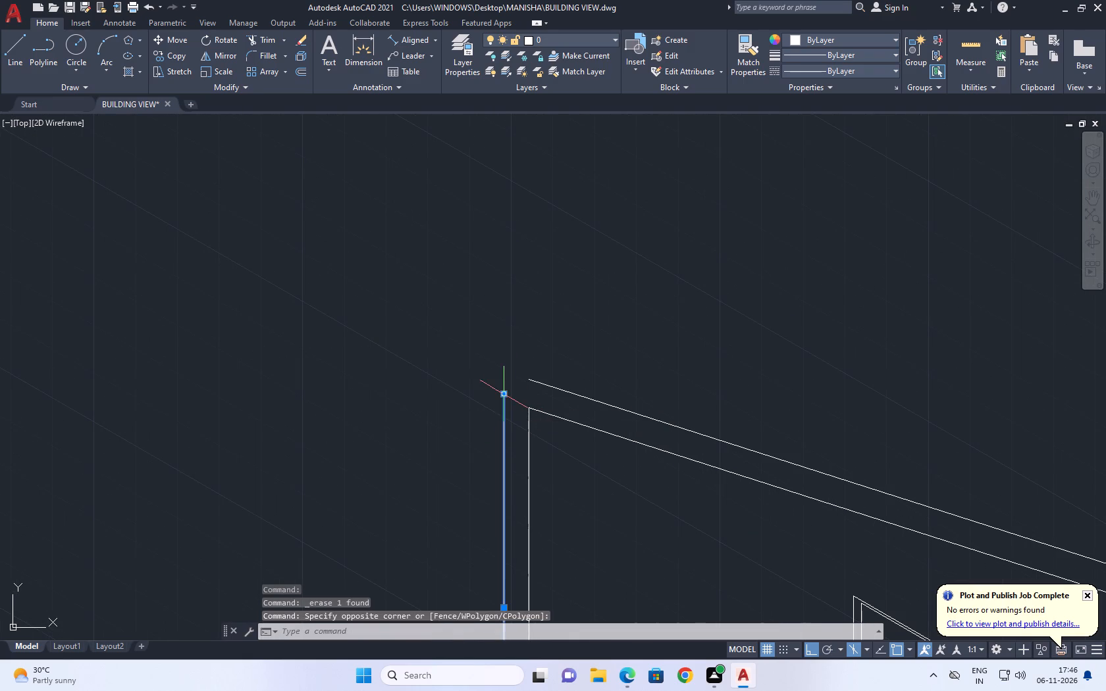
{"action": "left_click", "coordinate": [505, 392]}
{"action": "left_click", "coordinate": [512, 303]}
{"action": "right_click", "coordinate": [603, 255]}
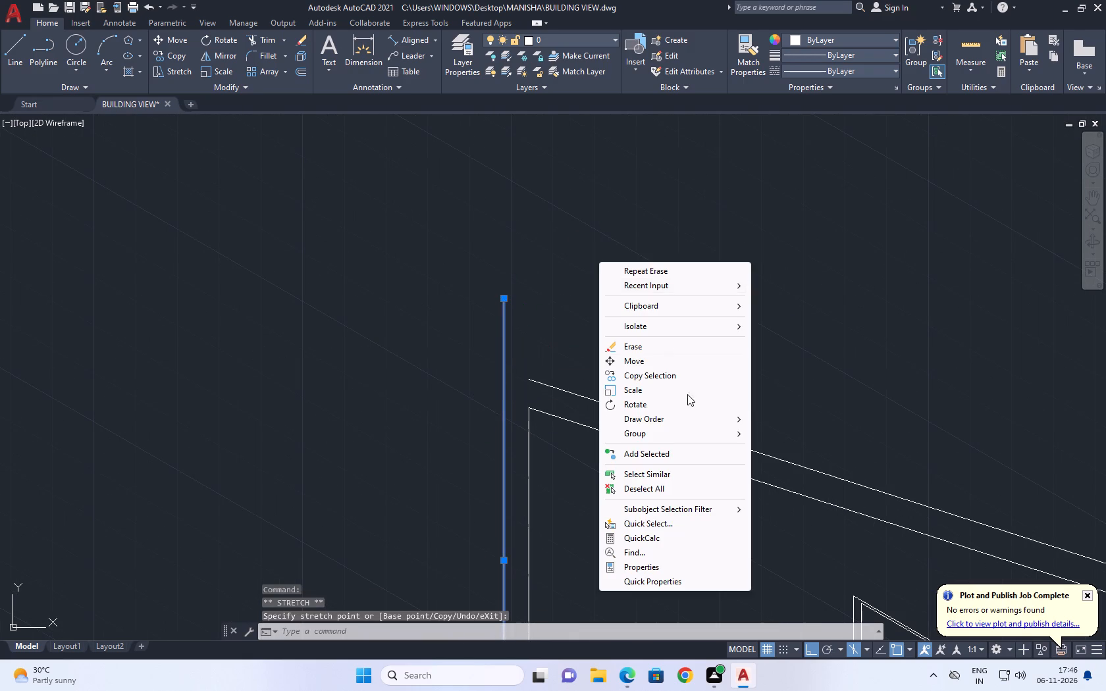
{"action": "left_click", "coordinate": [643, 484]}
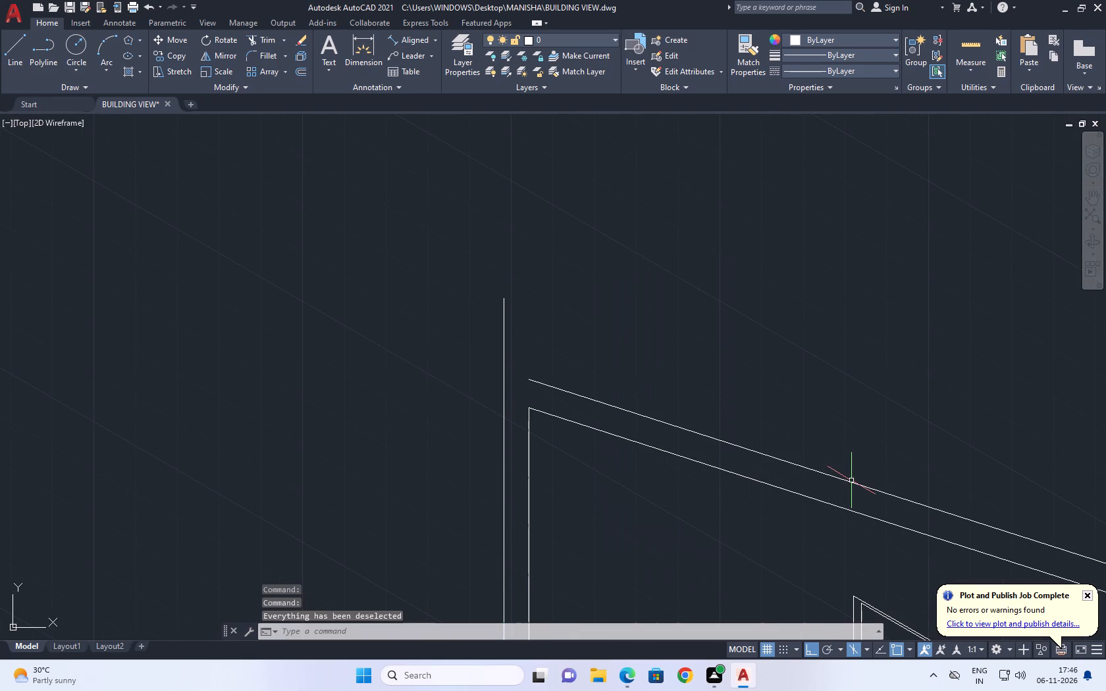
Extend both gable slope lines to the outer vertical line at the far corner to form the eave overhang.
{"action": "type", "text": "EX"}
{"action": "key", "text": "space"}
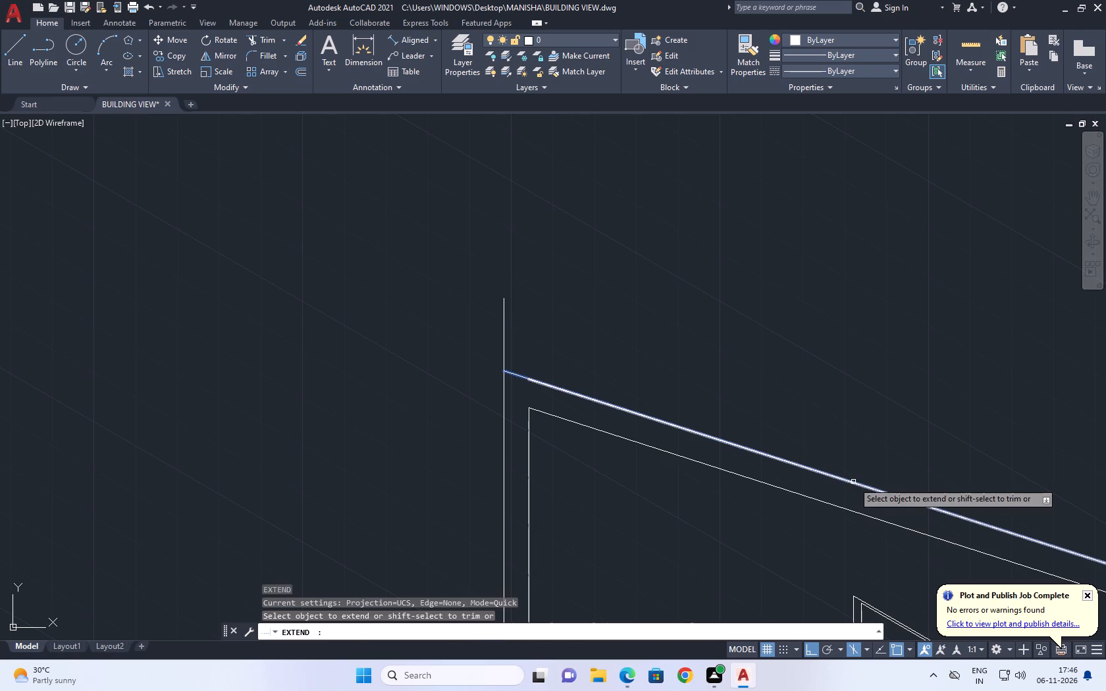
{"action": "left_click", "coordinate": [656, 380]}
{"action": "left_click", "coordinate": [567, 453]}
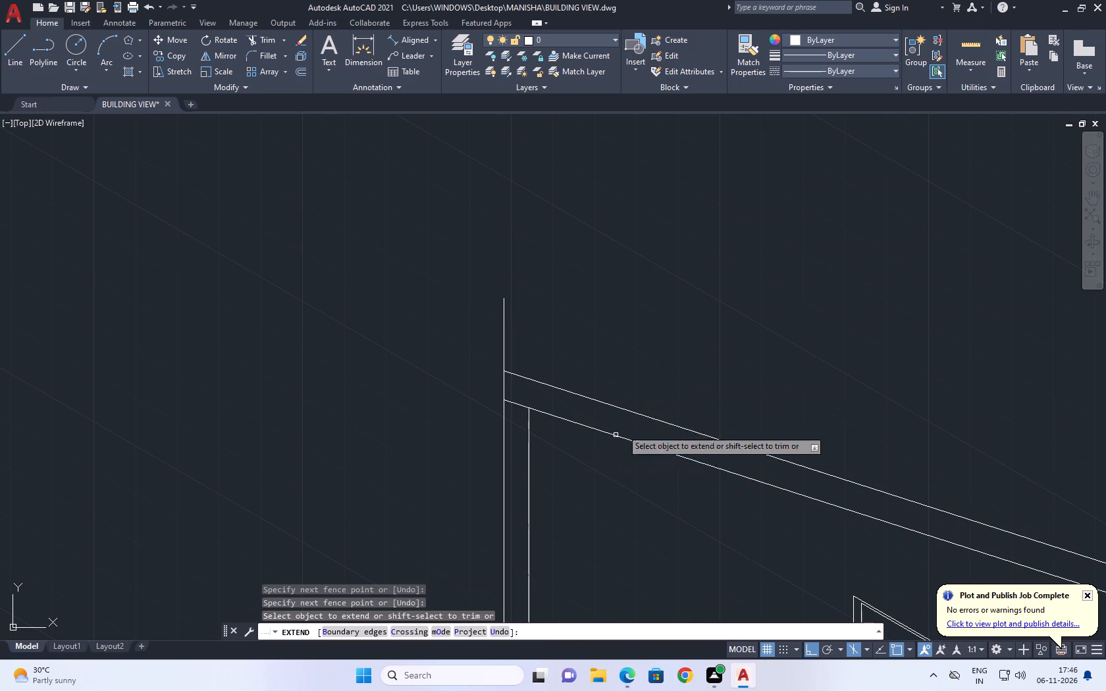
{"action": "right_click", "coordinate": [643, 328]}
{"action": "left_click", "coordinate": [705, 355]}
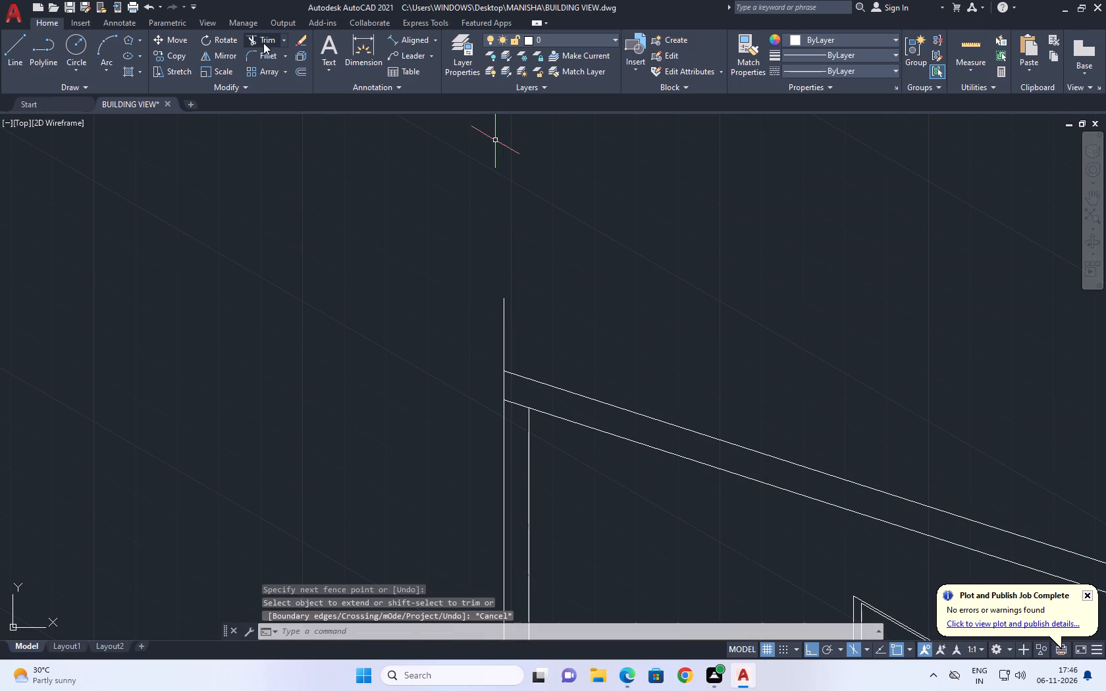
Trim the outer vertical line above the upper slope line and below the lower one, leaving only the eave's end edge.
{"action": "left_click", "coordinate": [261, 39]}
{"action": "left_click_drag", "start_coordinate": [558, 338], "coordinate": [541, 336]}
{"action": "left_click", "coordinate": [419, 322]}
{"action": "scroll", "coordinate": [656, 227], "scroll_direction": "down", "scroll_amount": 4}
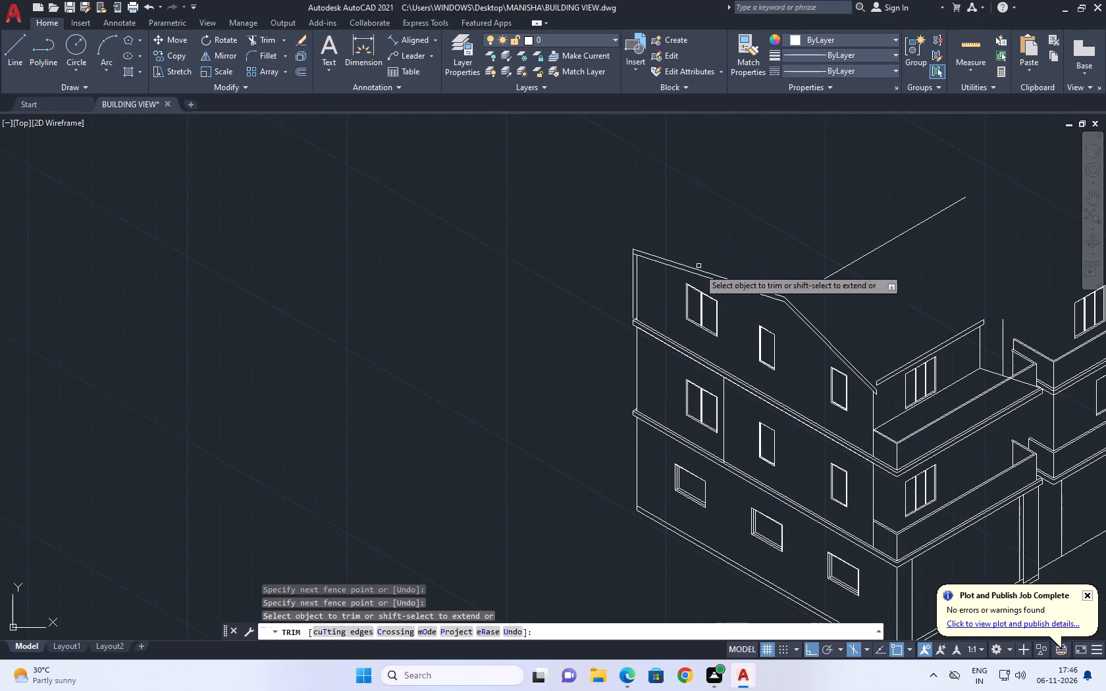
{"action": "left_click", "coordinate": [635, 302]}
{"action": "scroll", "coordinate": [722, 219], "scroll_direction": "up", "scroll_amount": 1}
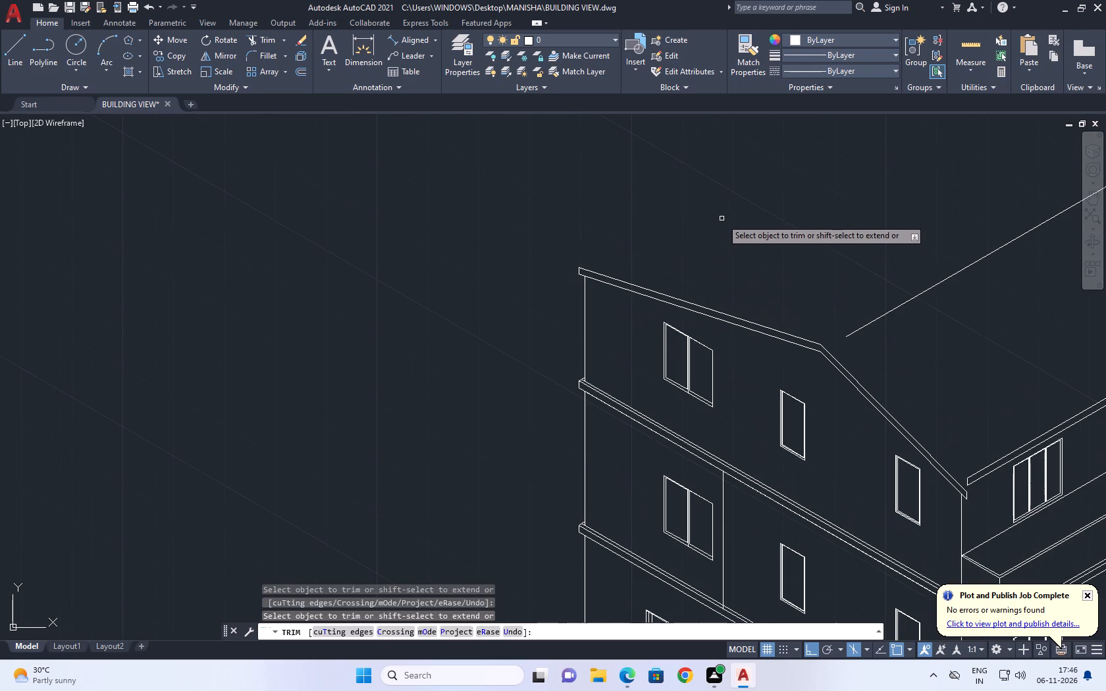
{"action": "right_click", "coordinate": [722, 218]}
{"action": "left_click", "coordinate": [738, 238]}
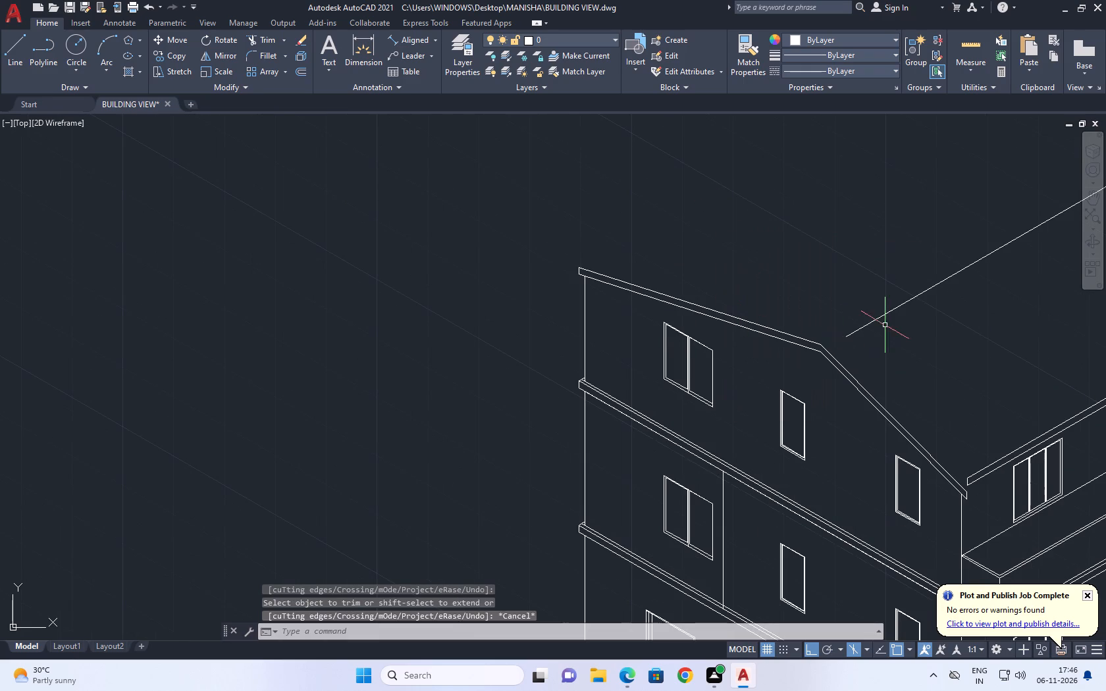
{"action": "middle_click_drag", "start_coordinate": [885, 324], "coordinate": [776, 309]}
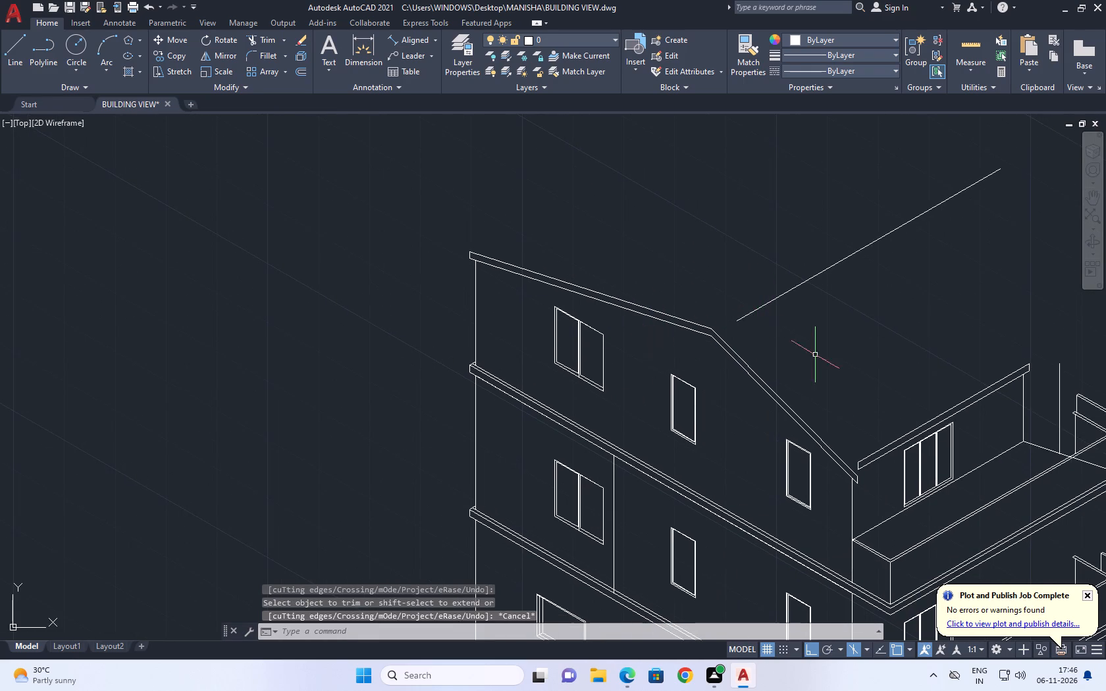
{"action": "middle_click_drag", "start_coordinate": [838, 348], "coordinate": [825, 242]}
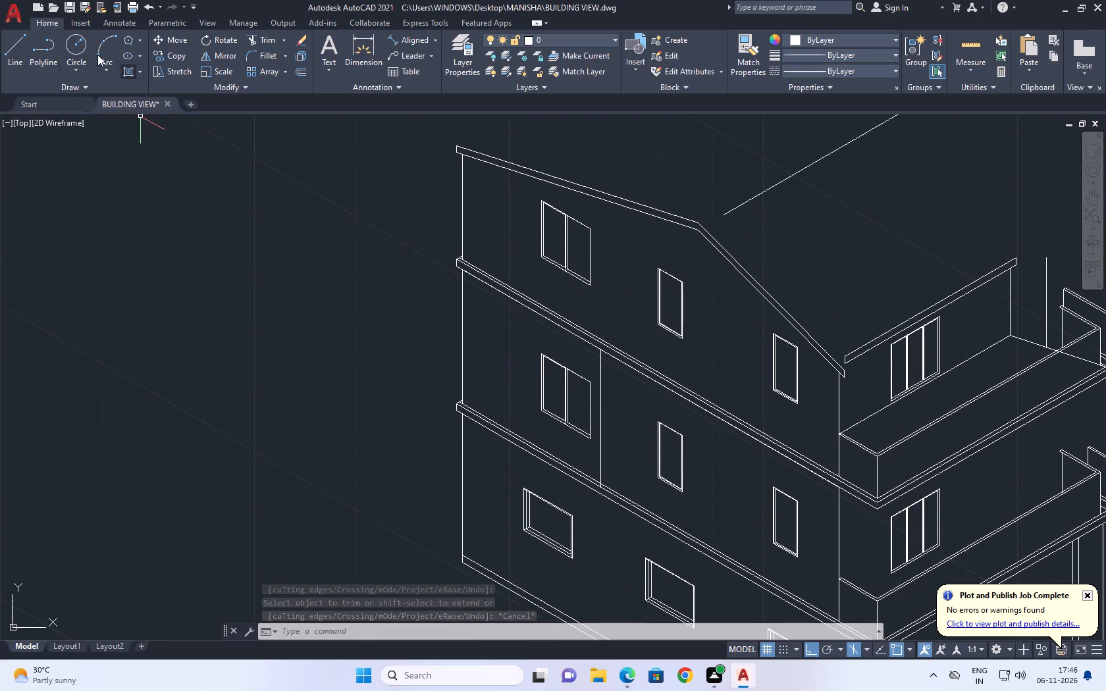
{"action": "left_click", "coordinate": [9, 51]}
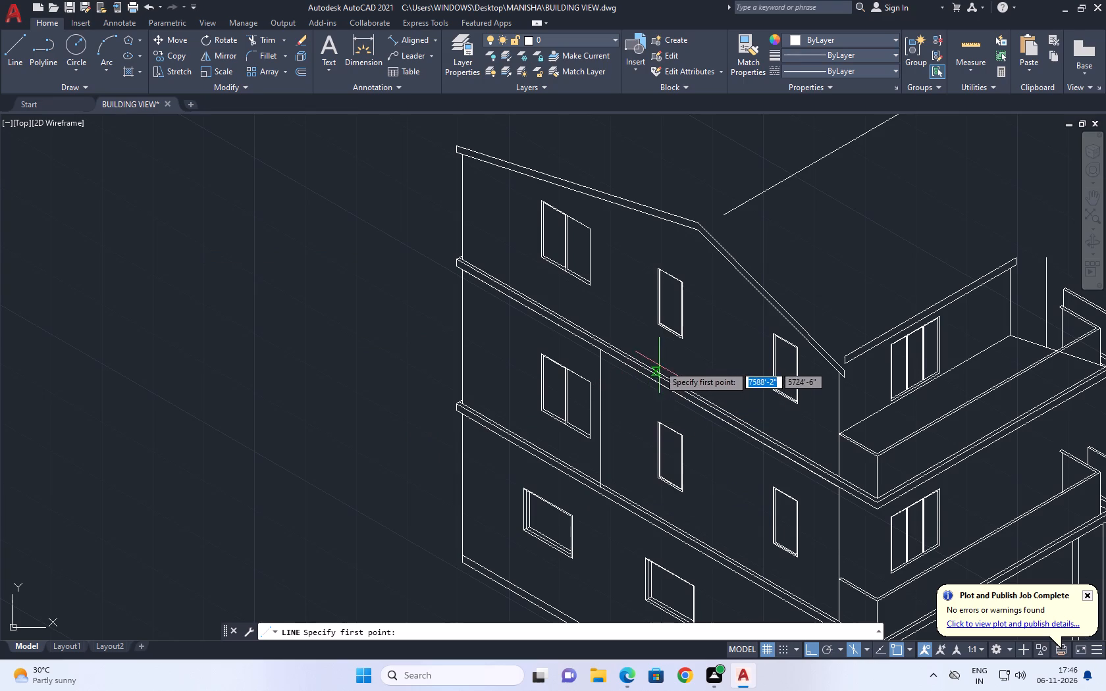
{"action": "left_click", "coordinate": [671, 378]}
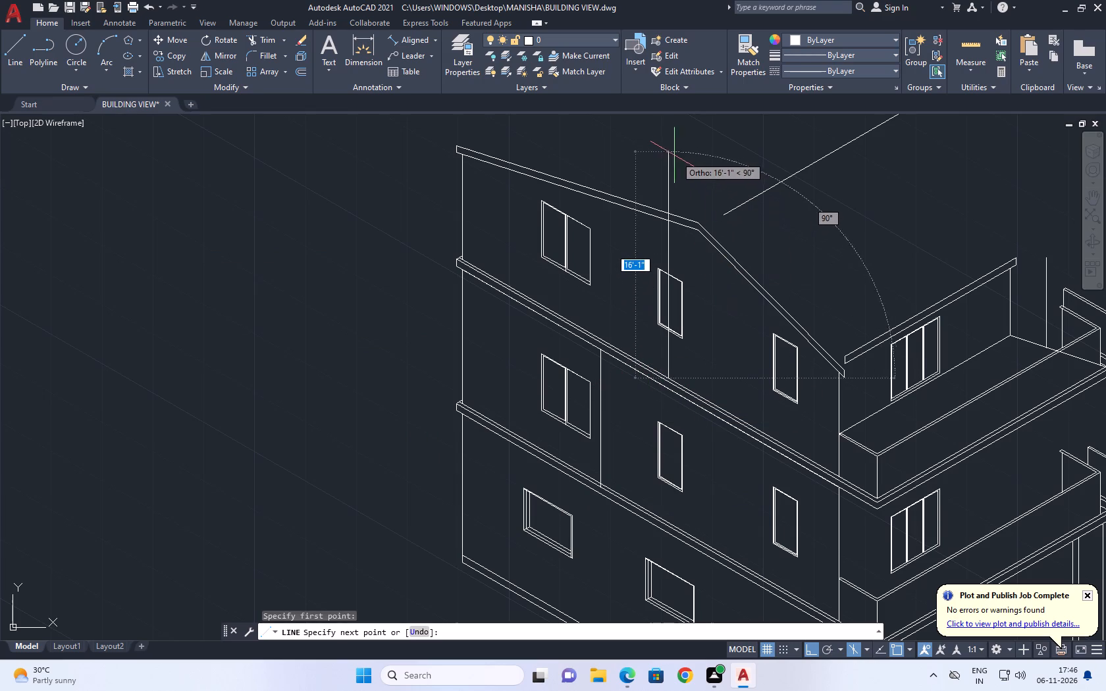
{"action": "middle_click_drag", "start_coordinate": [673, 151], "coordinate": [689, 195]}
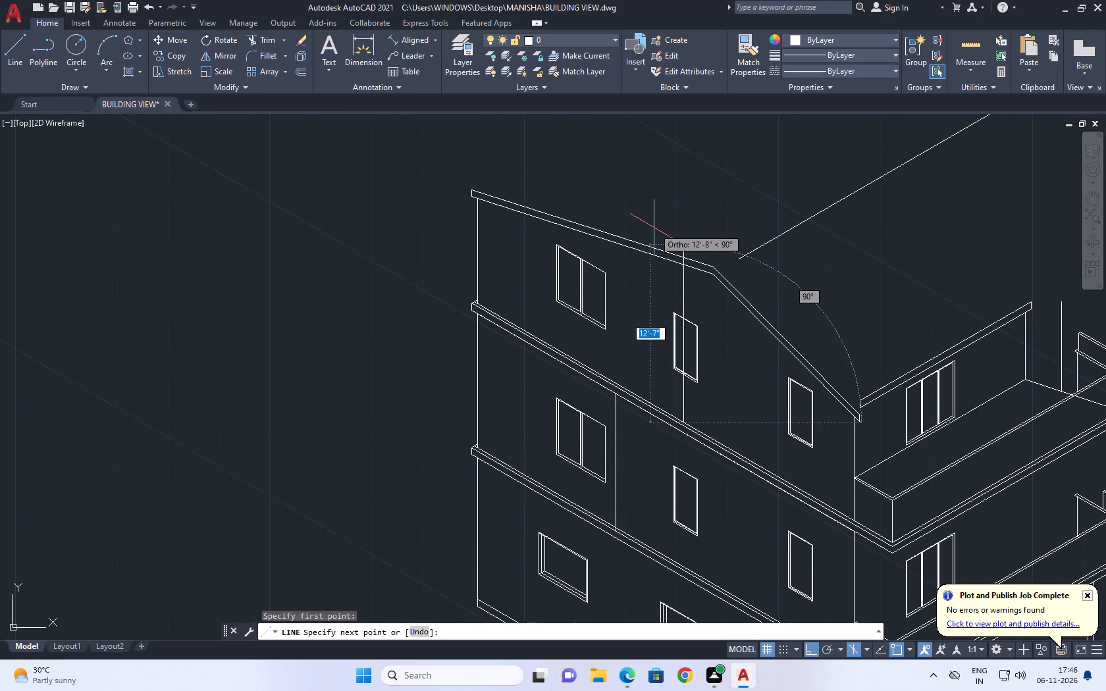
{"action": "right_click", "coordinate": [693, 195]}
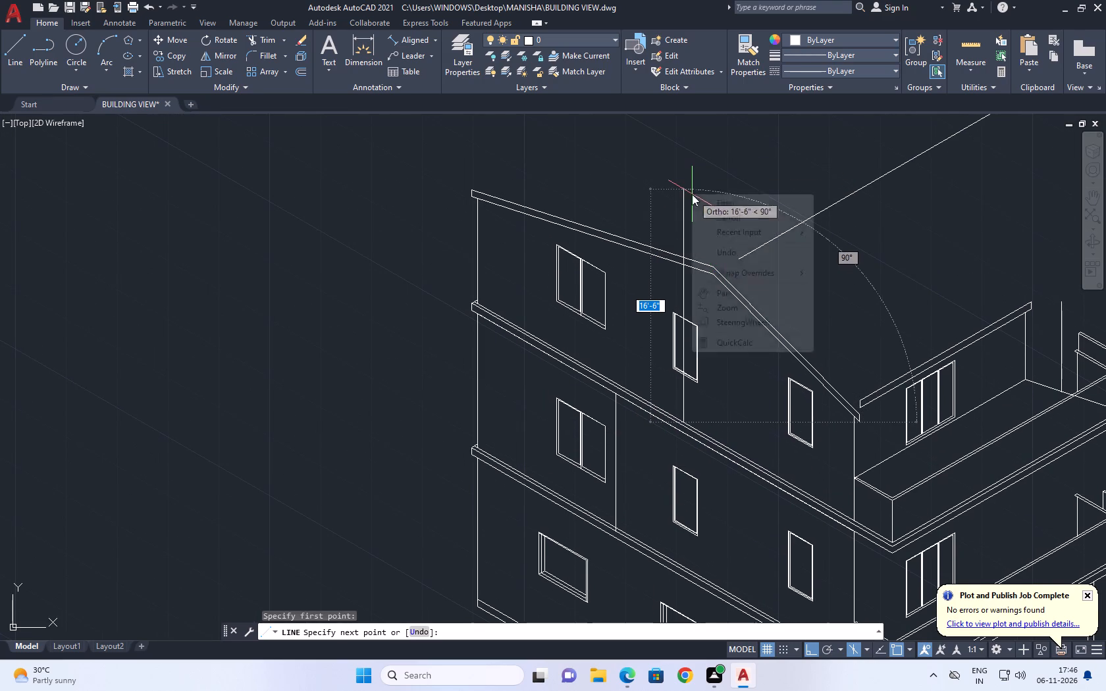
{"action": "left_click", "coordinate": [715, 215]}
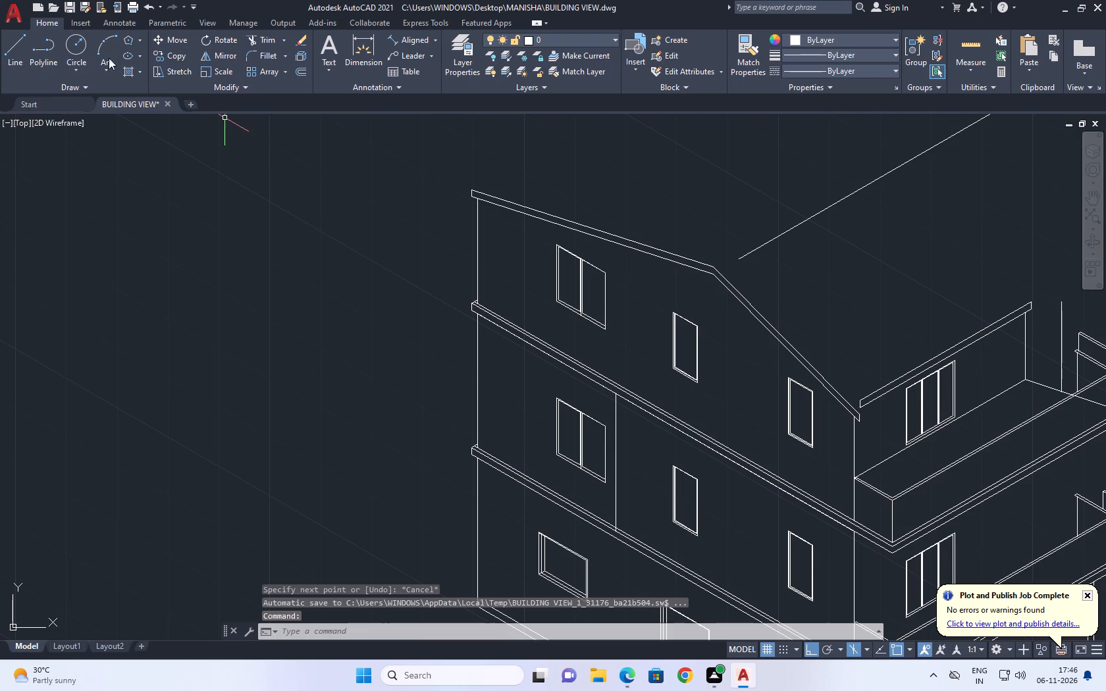
Draw an isometric line about 30'-10" long across the upper gable wall, from the far corner edge's midpoint to the balcony-side corner edge.
{"action": "left_click", "coordinate": [21, 39]}
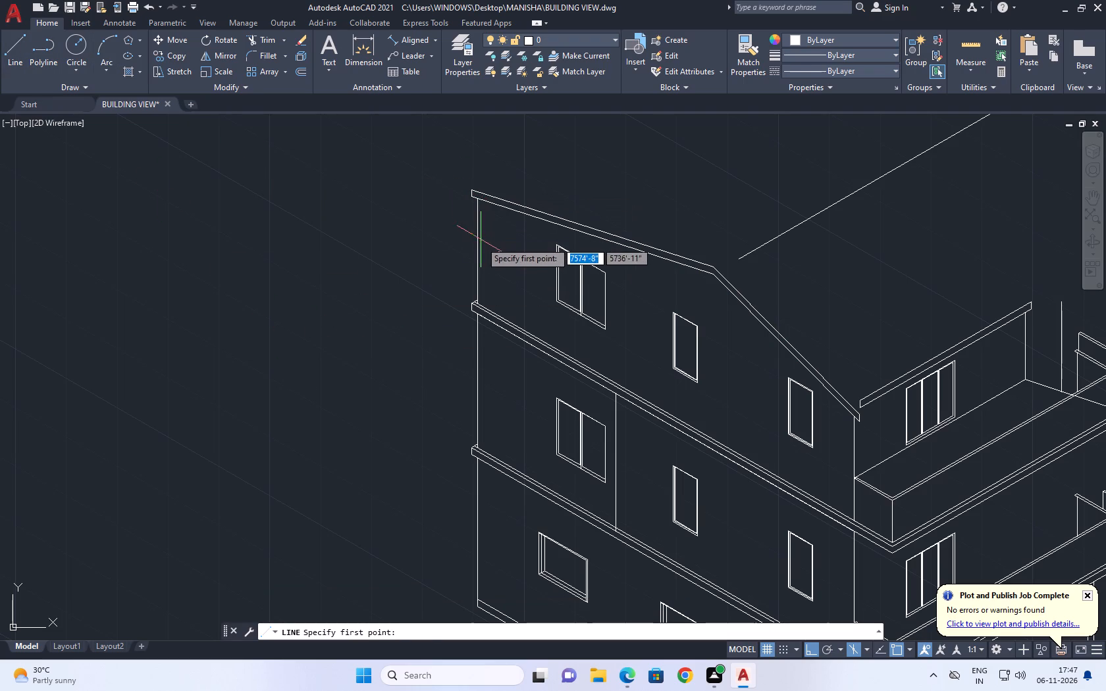
{"action": "left_click", "coordinate": [479, 255]}
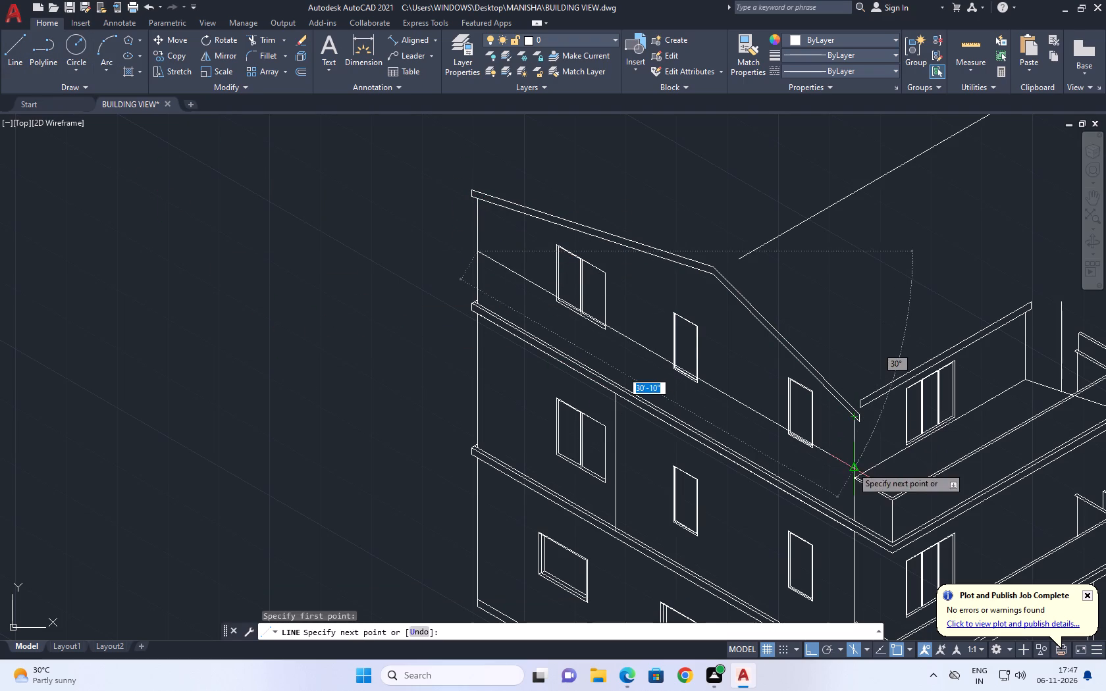
{"action": "left_click", "coordinate": [852, 467]}
{"action": "right_click", "coordinate": [837, 288]}
{"action": "left_click", "coordinate": [874, 311]}
Draw a vertical line from the gable's inner apex down past the new line across the upper wall.
{"action": "right_click", "coordinate": [764, 269]}
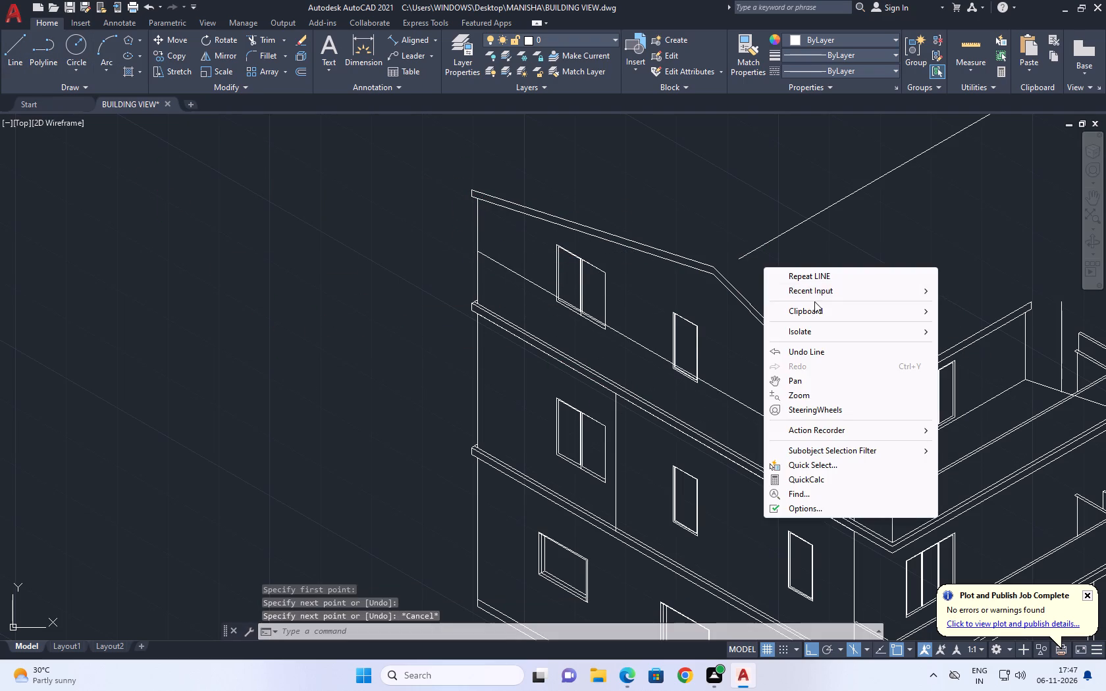
{"action": "left_click", "coordinate": [824, 276]}
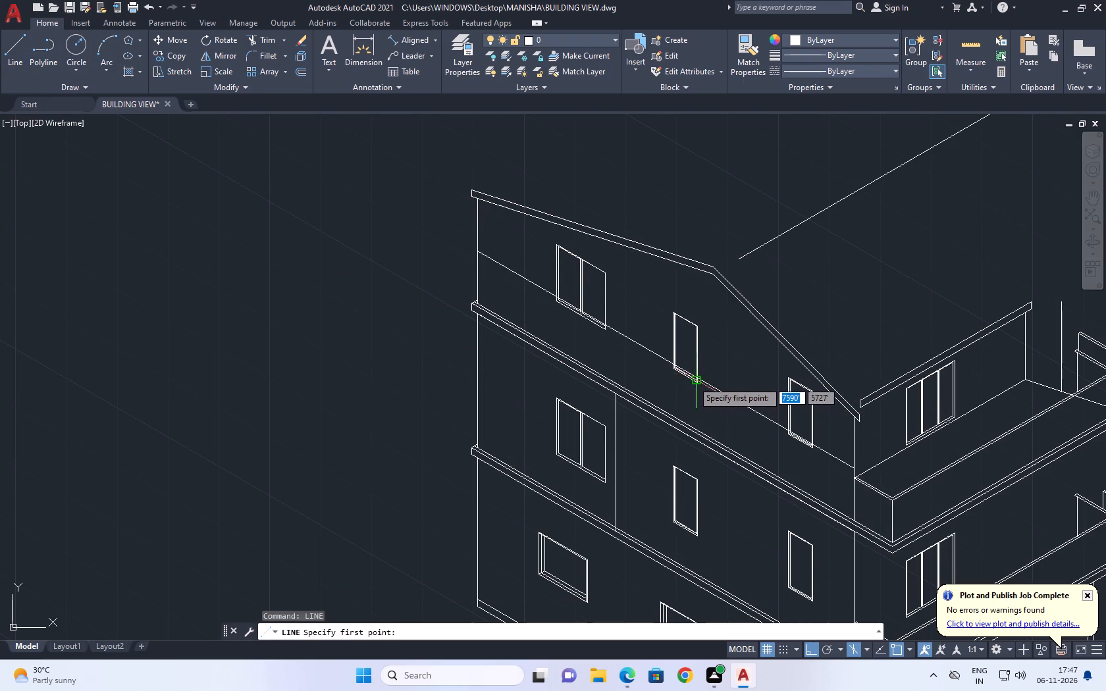
{"action": "scroll", "coordinate": [688, 375], "scroll_direction": "up", "scroll_amount": 2}
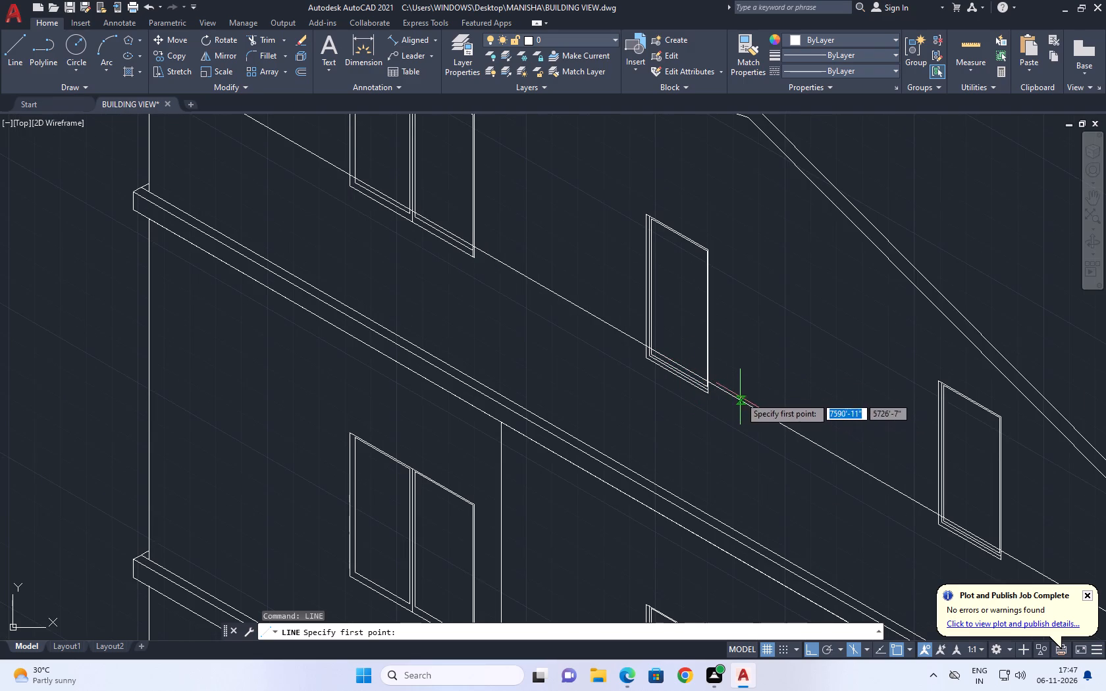
{"action": "scroll", "coordinate": [678, 365], "scroll_direction": "up", "scroll_amount": 1}
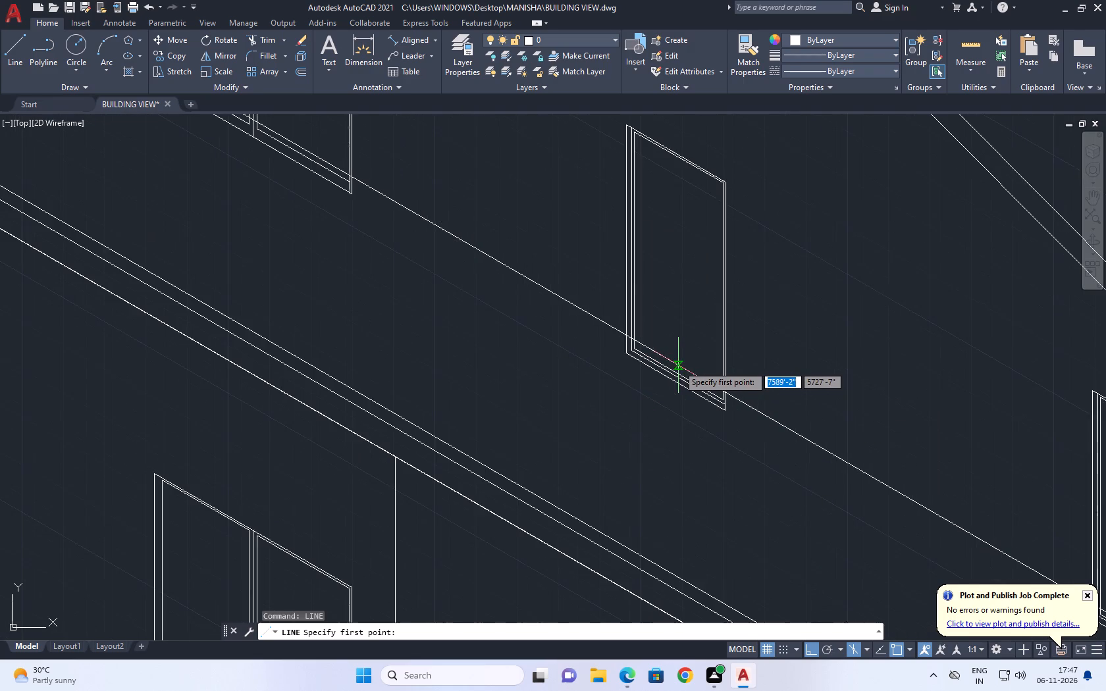
{"action": "scroll", "coordinate": [669, 360], "scroll_direction": "up", "scroll_amount": 2}
{"action": "scroll", "coordinate": [627, 338], "scroll_direction": "down", "scroll_amount": 3}
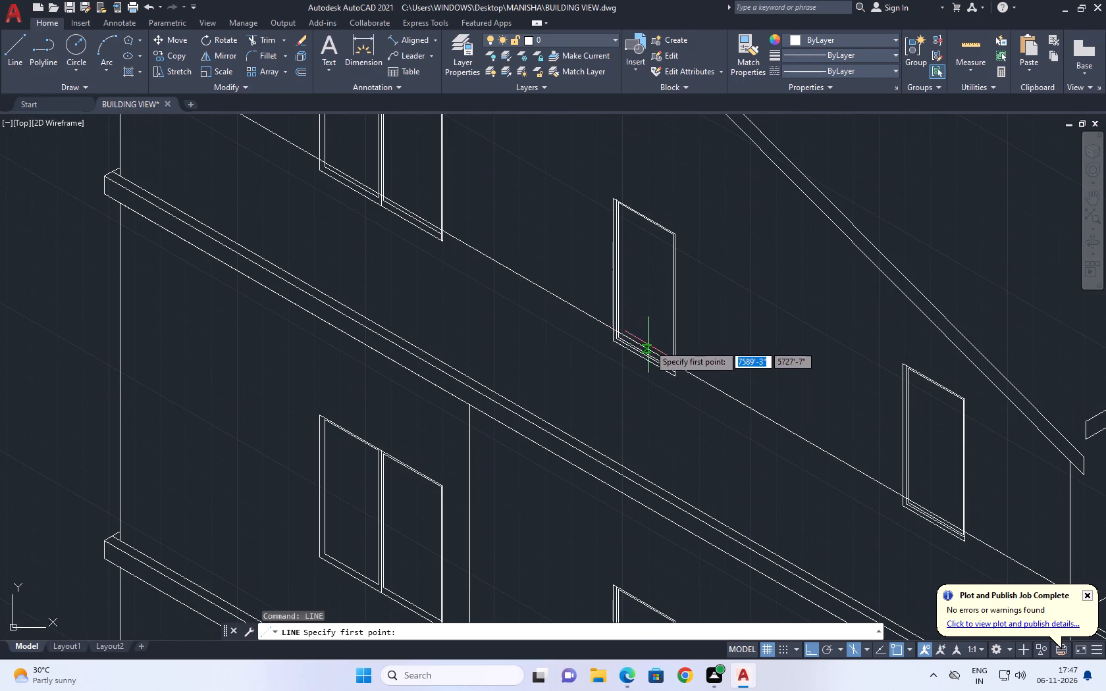
{"action": "scroll", "coordinate": [698, 378], "scroll_direction": "down", "scroll_amount": 1}
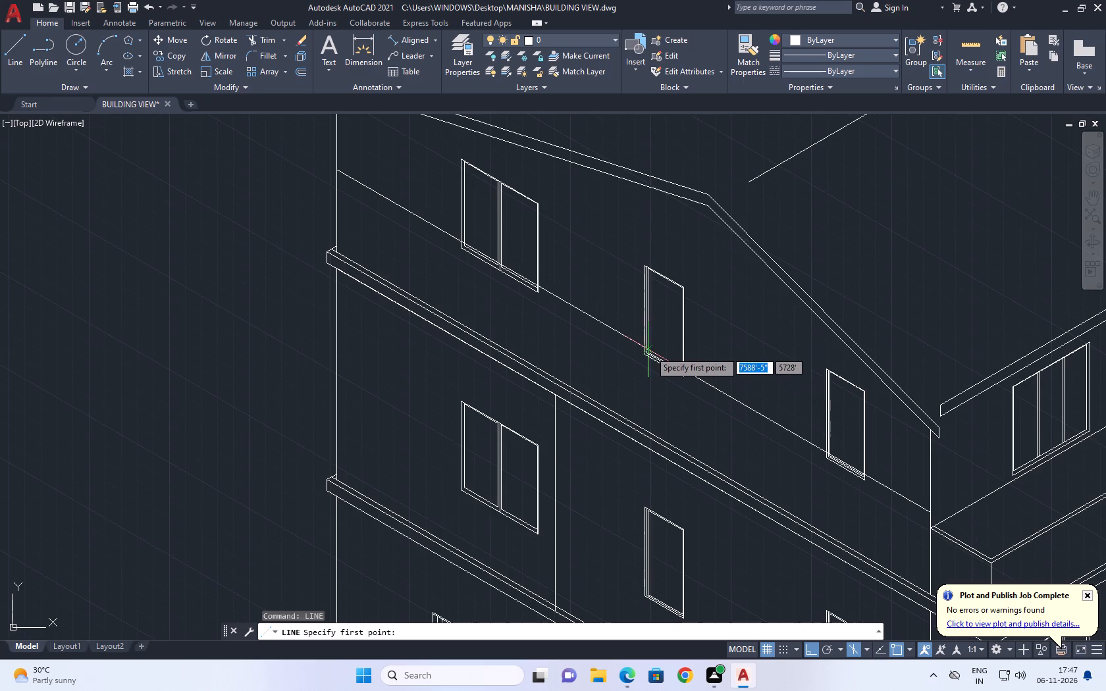
{"action": "scroll", "coordinate": [648, 351], "scroll_direction": "up", "scroll_amount": 3}
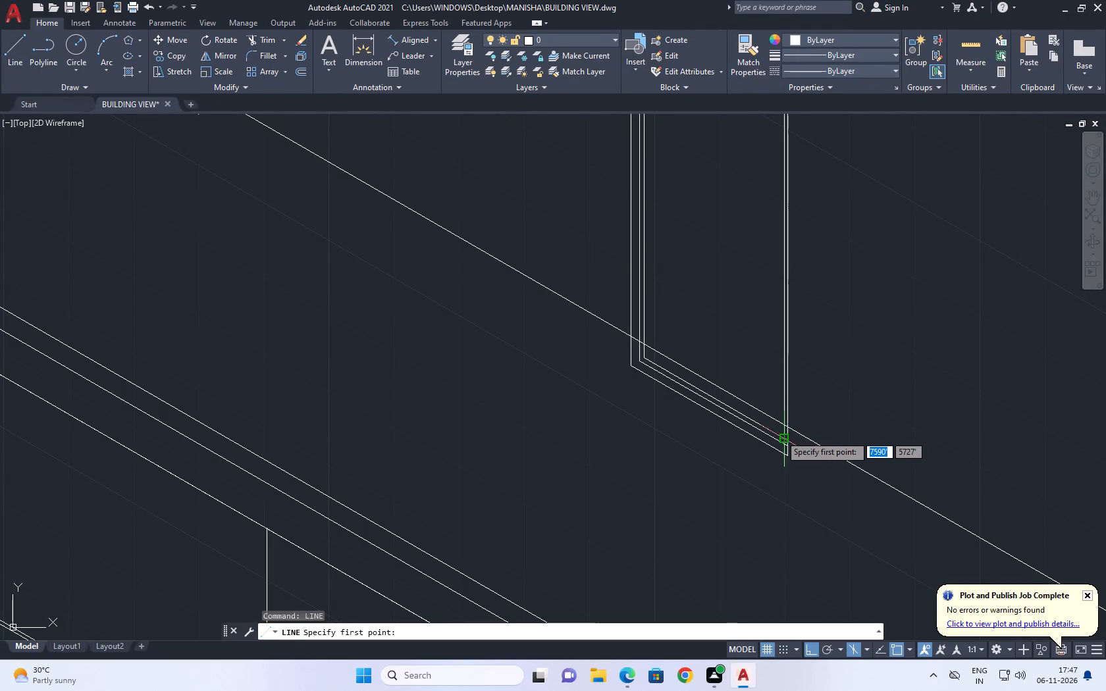
{"action": "scroll", "coordinate": [783, 436], "scroll_direction": "up", "scroll_amount": 3}
{"action": "scroll", "coordinate": [785, 366], "scroll_direction": "down", "scroll_amount": 7}
{"action": "middle_click_drag", "start_coordinate": [831, 235], "coordinate": [845, 276]}
{"action": "scroll", "coordinate": [849, 242], "scroll_direction": "up", "scroll_amount": 1}
{"action": "left_click", "coordinate": [841, 255]}
{"action": "scroll", "coordinate": [844, 521], "scroll_direction": "up", "scroll_amount": 2}
{"action": "middle_click_drag", "start_coordinate": [859, 580], "coordinate": [830, 355]}
{"action": "scroll", "coordinate": [826, 296], "scroll_direction": "down", "scroll_amount": 2}
{"action": "scroll", "coordinate": [826, 395], "scroll_direction": "up", "scroll_amount": 1}
{"action": "left_click_drag", "start_coordinate": [825, 366], "coordinate": [830, 378]}
{"action": "right_click", "coordinate": [882, 358]}
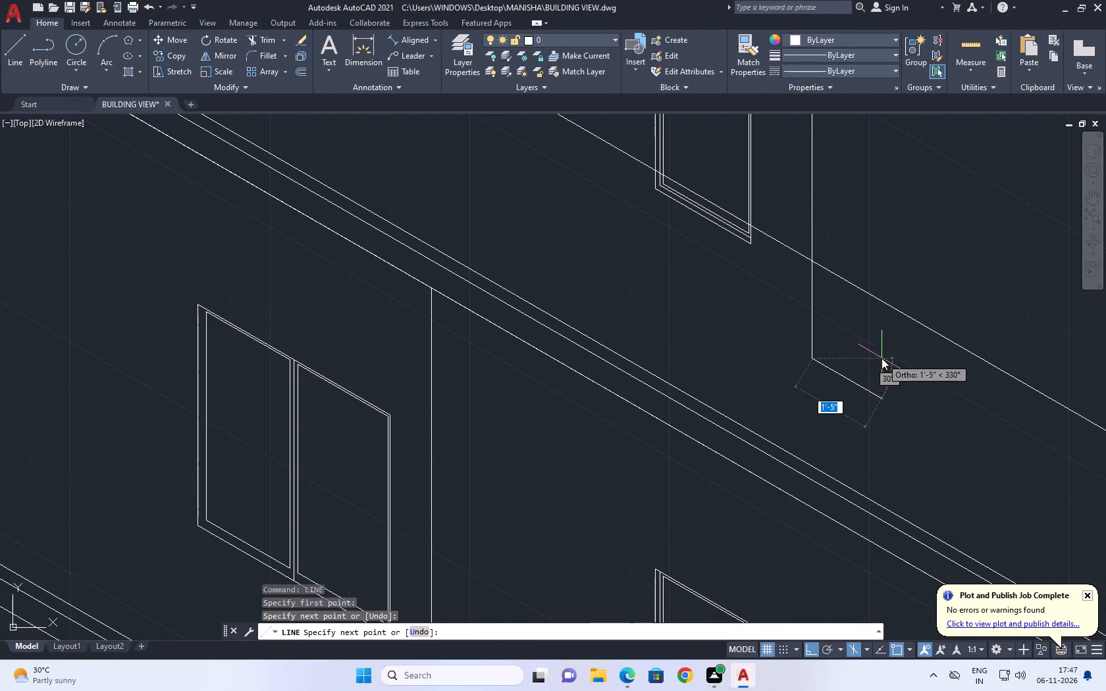
{"action": "left_click", "coordinate": [910, 384]}
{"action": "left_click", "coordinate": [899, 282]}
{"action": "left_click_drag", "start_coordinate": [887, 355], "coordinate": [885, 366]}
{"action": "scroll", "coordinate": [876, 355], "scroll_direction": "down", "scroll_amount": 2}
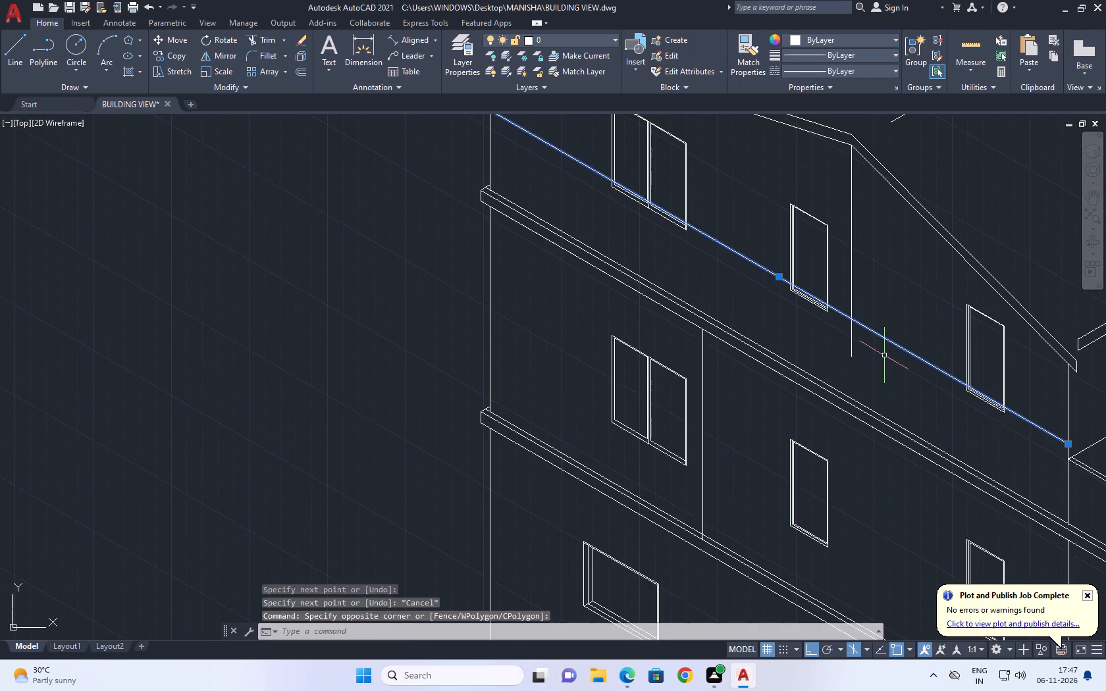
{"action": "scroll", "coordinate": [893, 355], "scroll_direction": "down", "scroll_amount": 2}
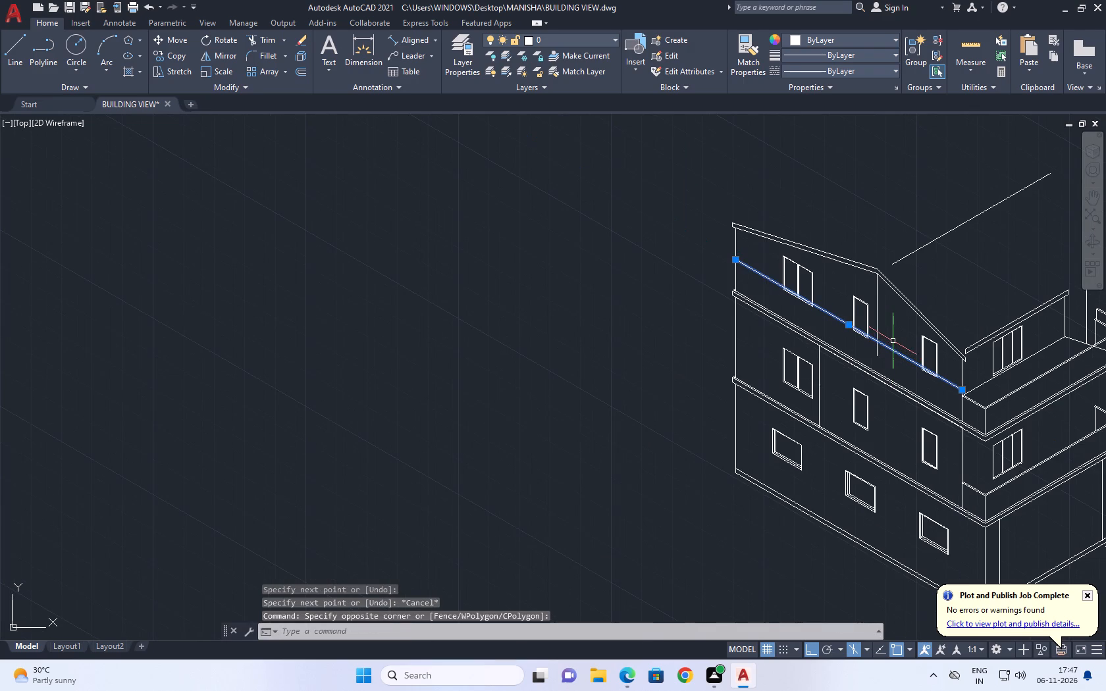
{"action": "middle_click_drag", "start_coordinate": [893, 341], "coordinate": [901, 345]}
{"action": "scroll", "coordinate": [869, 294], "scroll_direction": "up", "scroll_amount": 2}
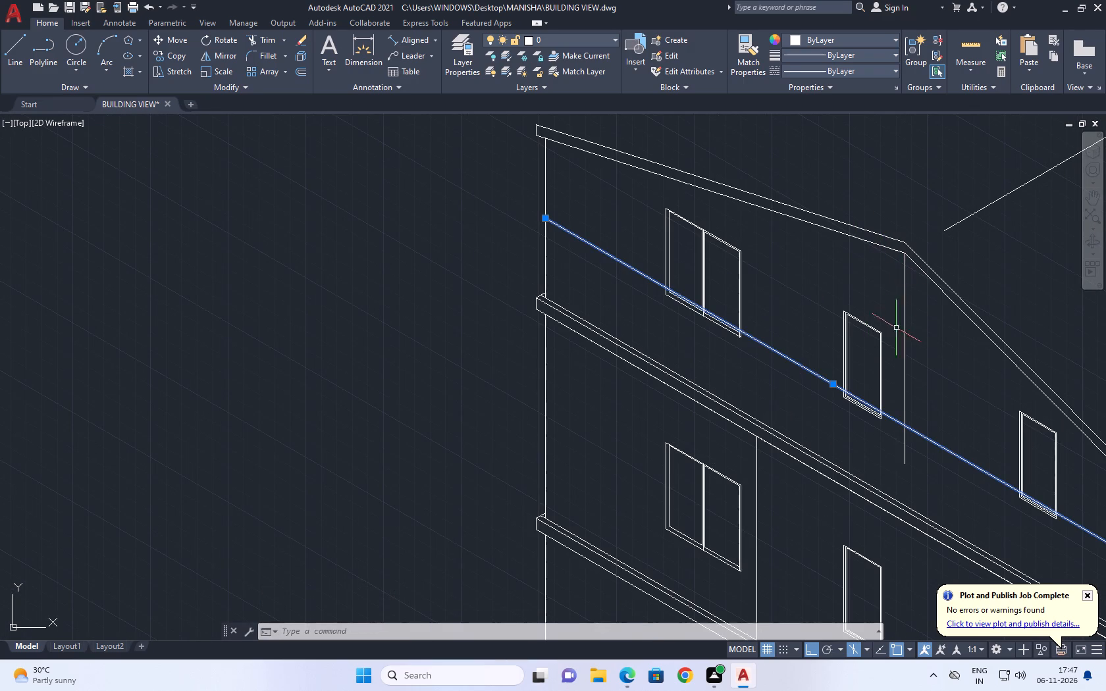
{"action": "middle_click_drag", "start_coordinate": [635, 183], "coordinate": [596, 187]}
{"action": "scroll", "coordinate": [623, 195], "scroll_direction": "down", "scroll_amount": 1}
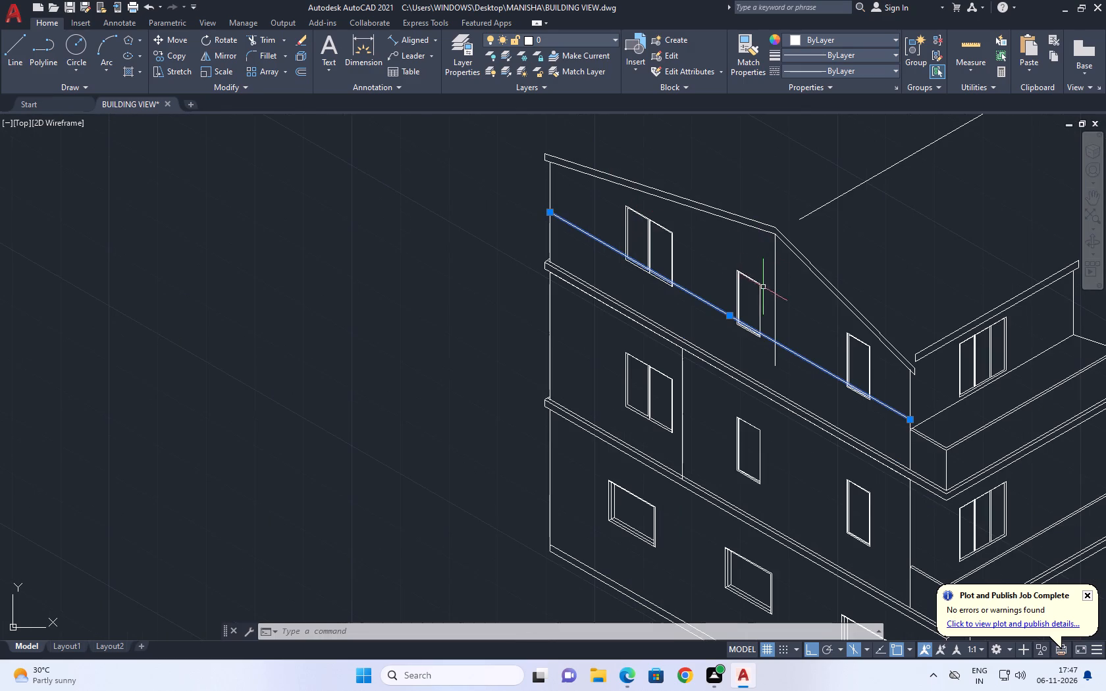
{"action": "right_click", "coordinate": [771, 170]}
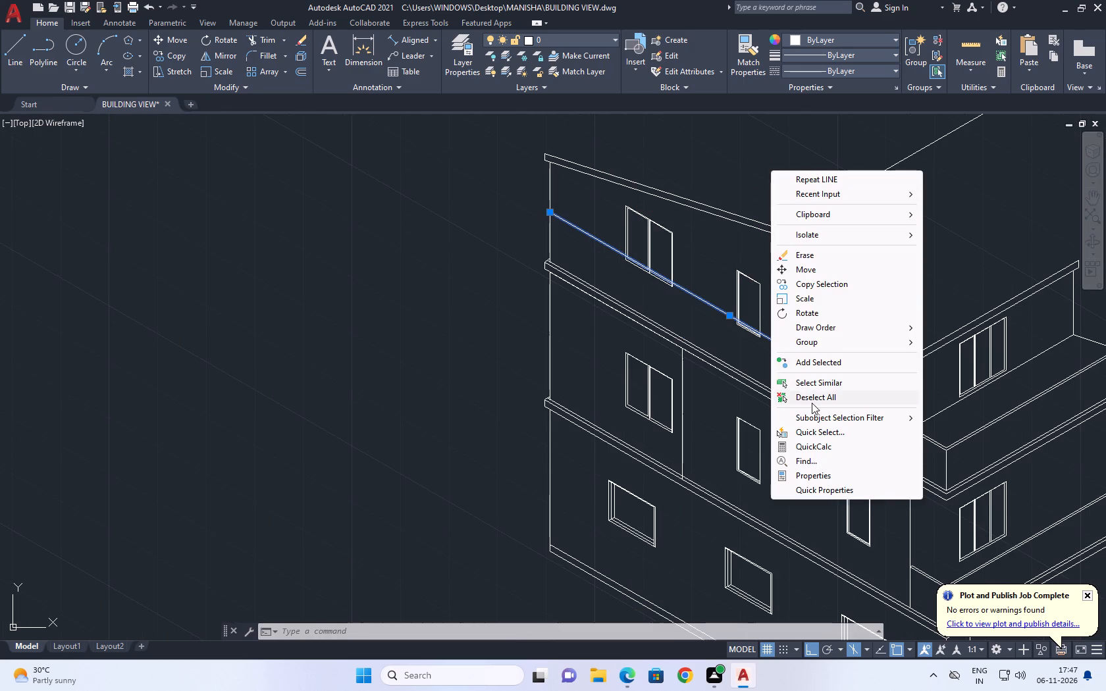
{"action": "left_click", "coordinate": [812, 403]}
Move the vertical guide line by its lower end onto the midpoint of the isometric line across the upper gable wall.
{"action": "left_click", "coordinate": [776, 295]}
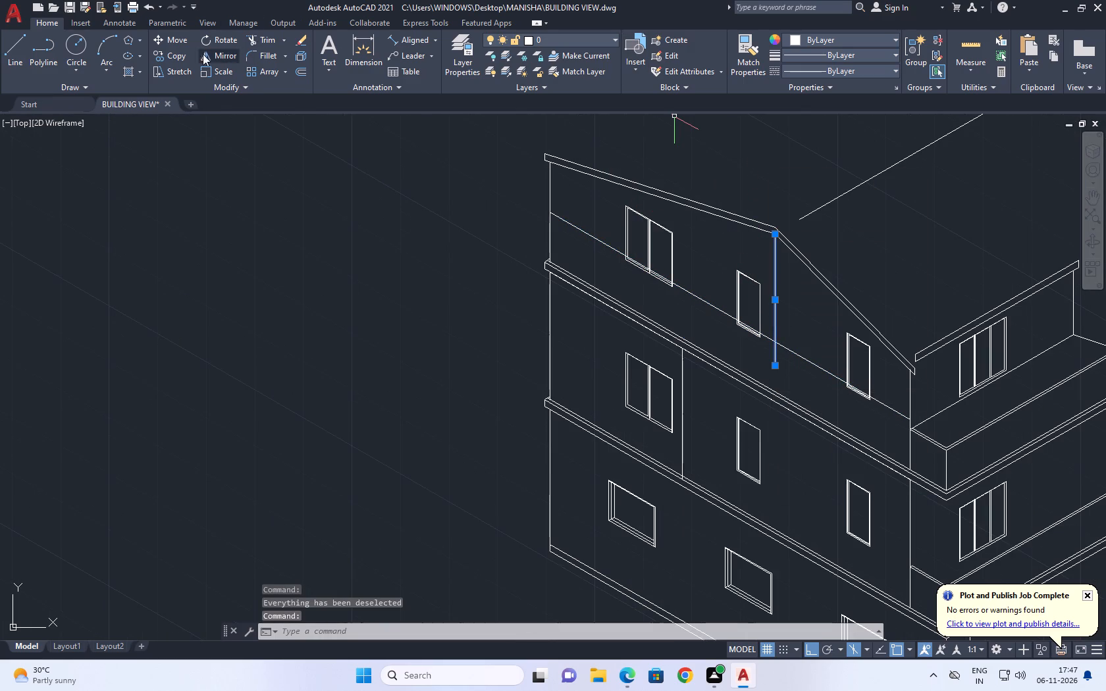
{"action": "left_click", "coordinate": [169, 41]}
{"action": "scroll", "coordinate": [790, 369], "scroll_direction": "up", "scroll_amount": 2}
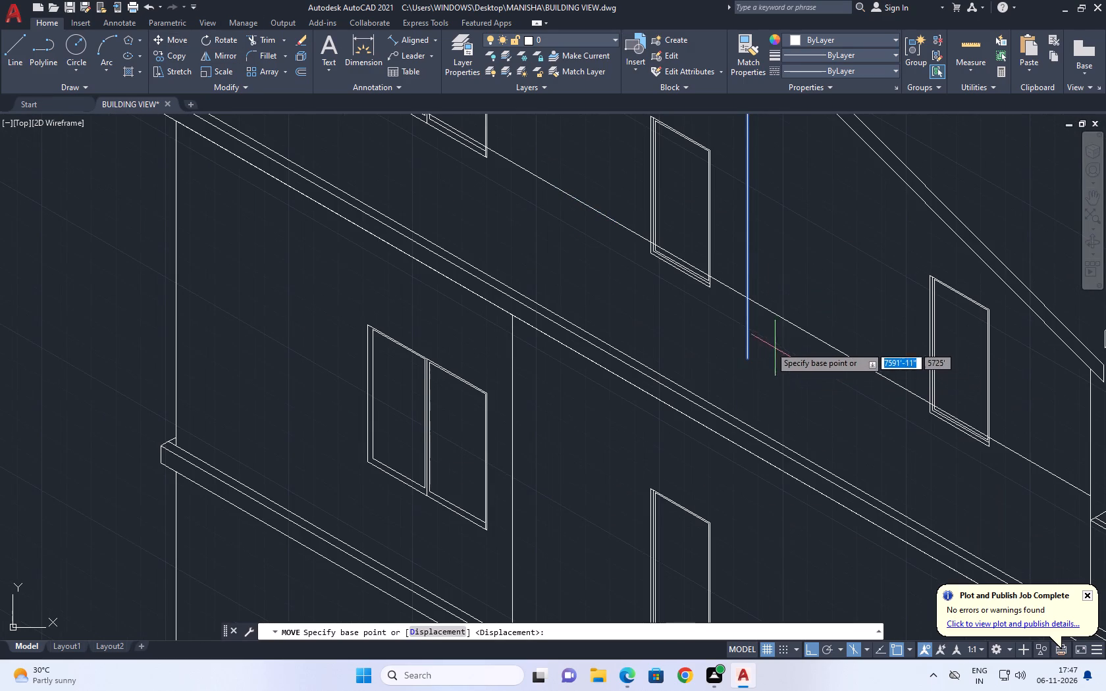
{"action": "left_click", "coordinate": [744, 361]}
{"action": "scroll", "coordinate": [699, 305], "scroll_direction": "down", "scroll_amount": 1}
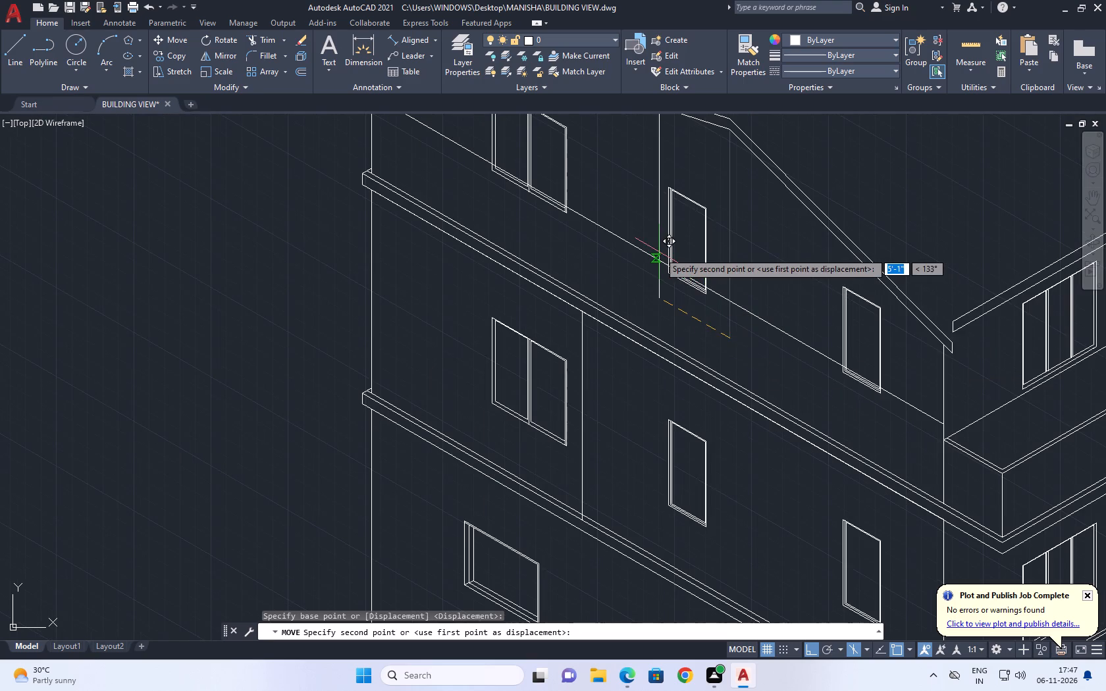
{"action": "left_click", "coordinate": [658, 262]}
{"action": "scroll", "coordinate": [719, 281], "scroll_direction": "down", "scroll_amount": 2}
{"action": "middle_click_drag", "start_coordinate": [758, 270], "coordinate": [763, 324]}
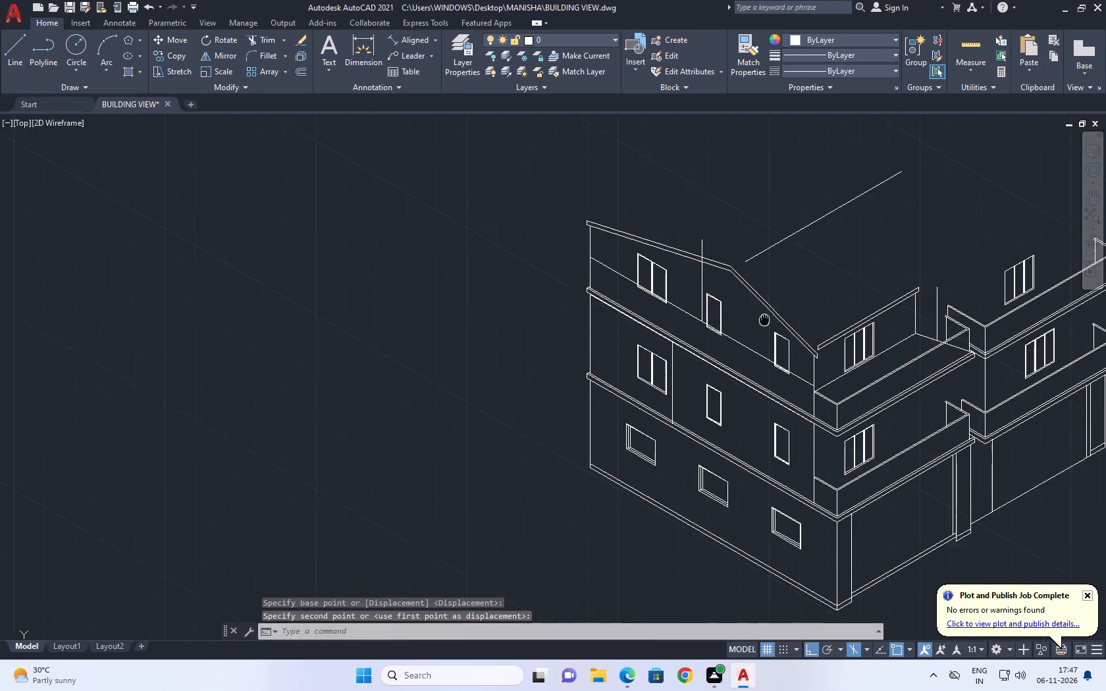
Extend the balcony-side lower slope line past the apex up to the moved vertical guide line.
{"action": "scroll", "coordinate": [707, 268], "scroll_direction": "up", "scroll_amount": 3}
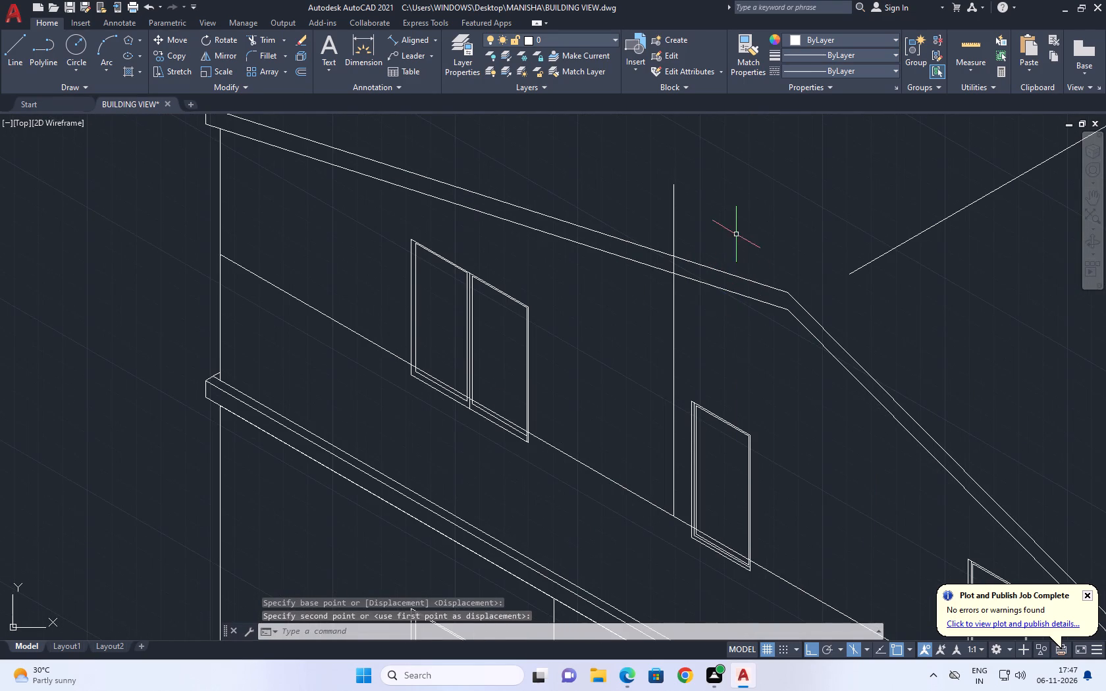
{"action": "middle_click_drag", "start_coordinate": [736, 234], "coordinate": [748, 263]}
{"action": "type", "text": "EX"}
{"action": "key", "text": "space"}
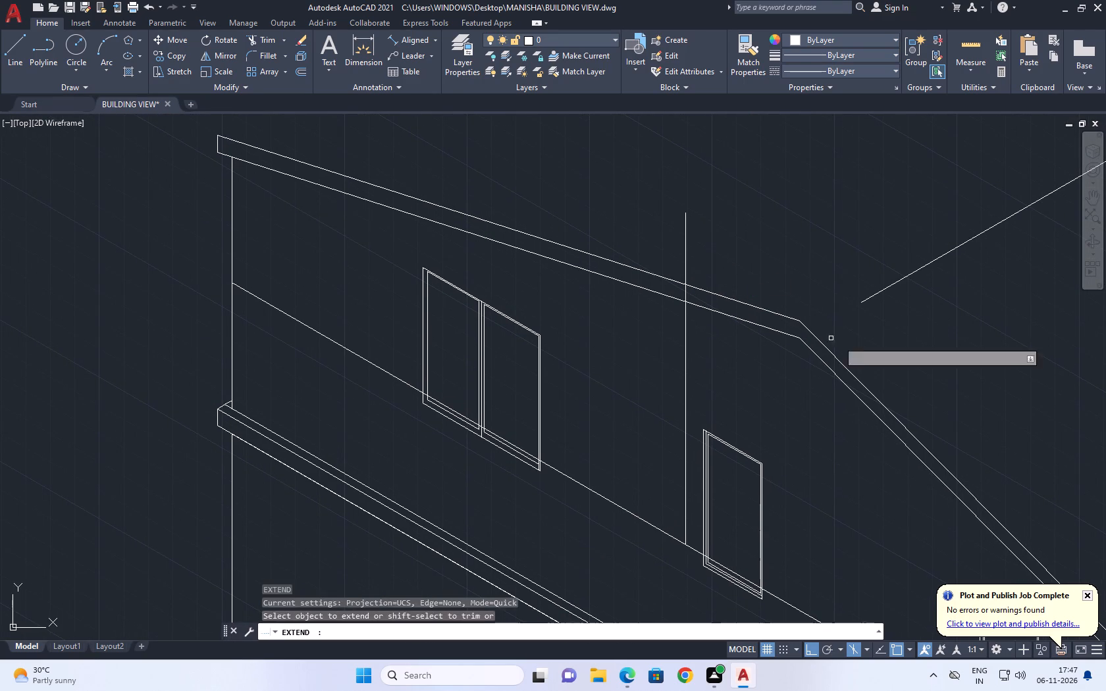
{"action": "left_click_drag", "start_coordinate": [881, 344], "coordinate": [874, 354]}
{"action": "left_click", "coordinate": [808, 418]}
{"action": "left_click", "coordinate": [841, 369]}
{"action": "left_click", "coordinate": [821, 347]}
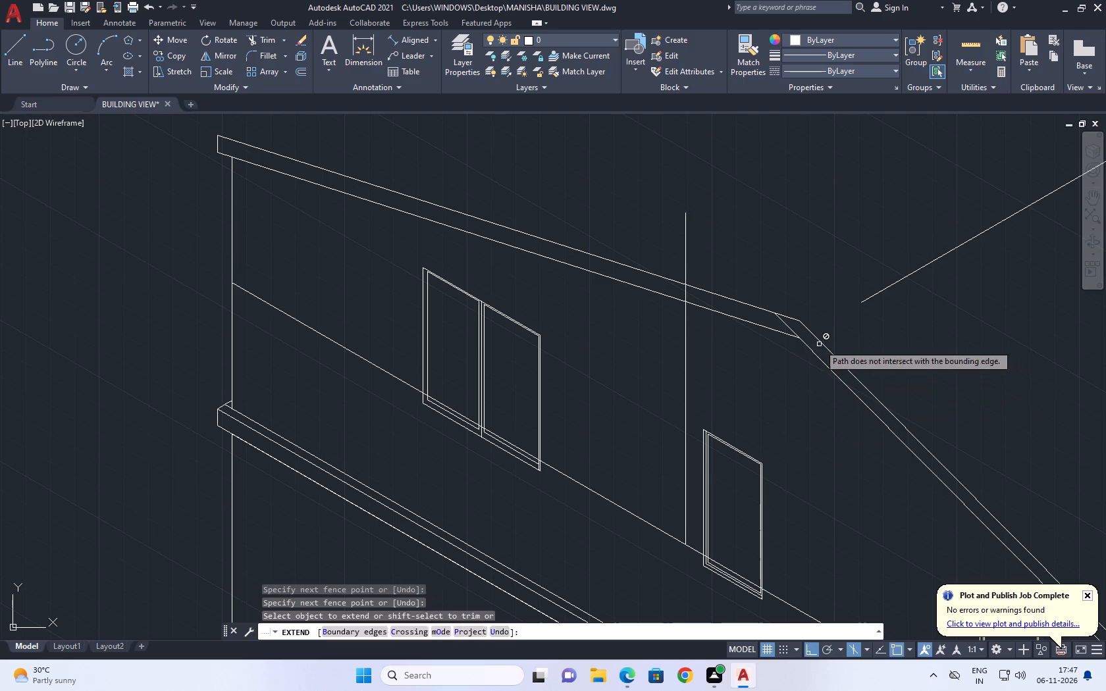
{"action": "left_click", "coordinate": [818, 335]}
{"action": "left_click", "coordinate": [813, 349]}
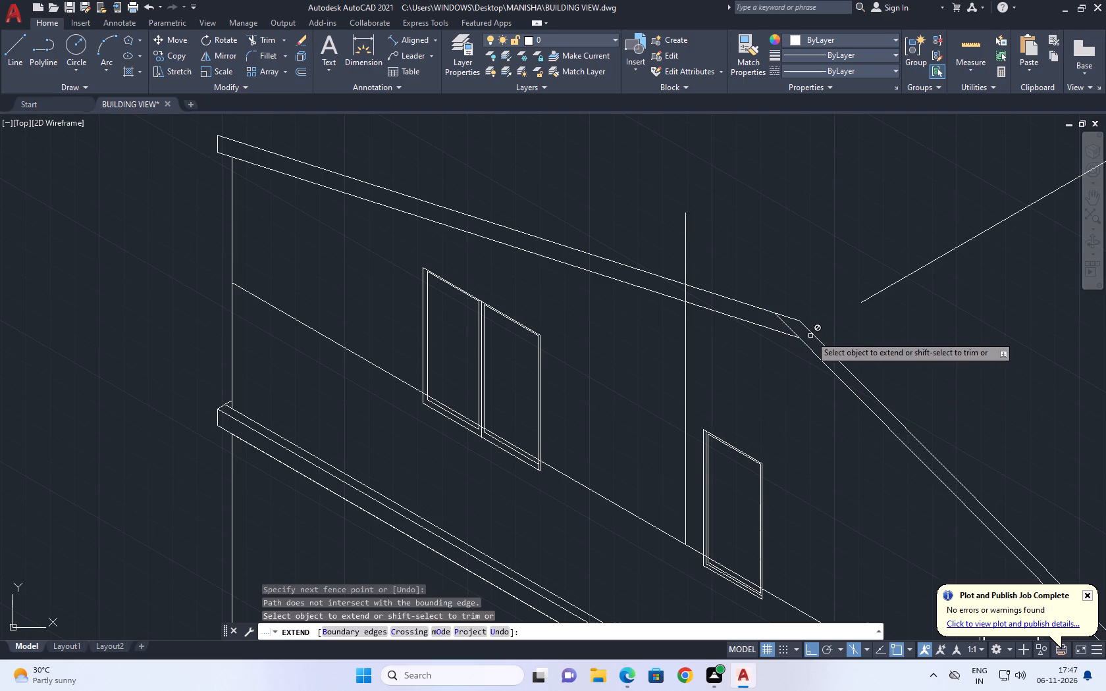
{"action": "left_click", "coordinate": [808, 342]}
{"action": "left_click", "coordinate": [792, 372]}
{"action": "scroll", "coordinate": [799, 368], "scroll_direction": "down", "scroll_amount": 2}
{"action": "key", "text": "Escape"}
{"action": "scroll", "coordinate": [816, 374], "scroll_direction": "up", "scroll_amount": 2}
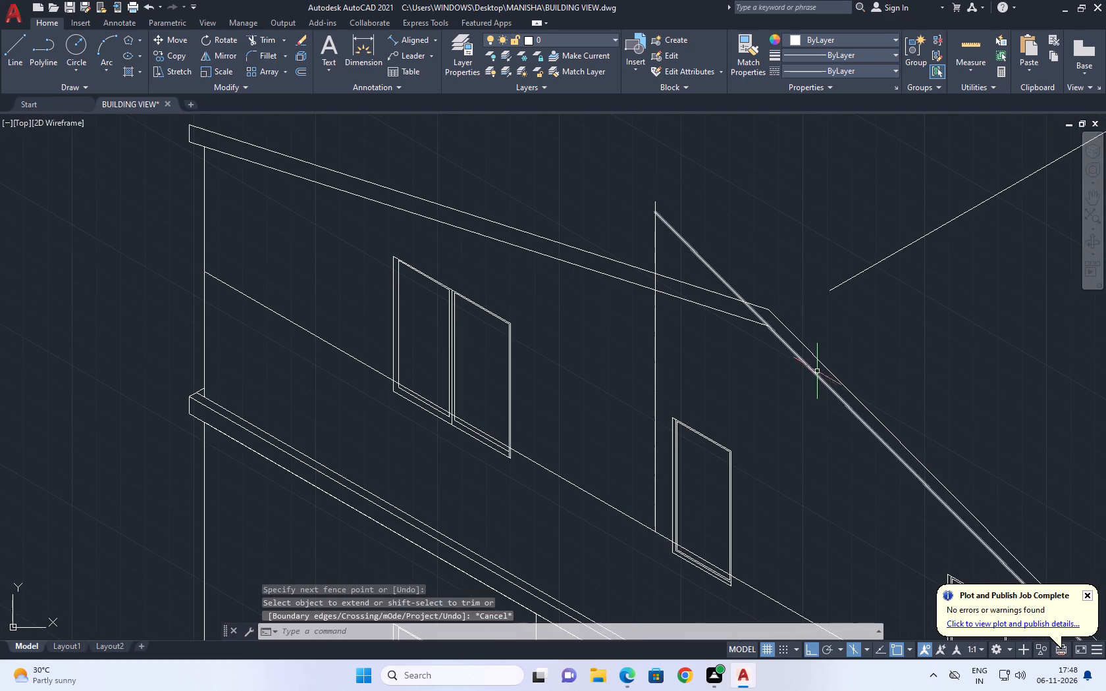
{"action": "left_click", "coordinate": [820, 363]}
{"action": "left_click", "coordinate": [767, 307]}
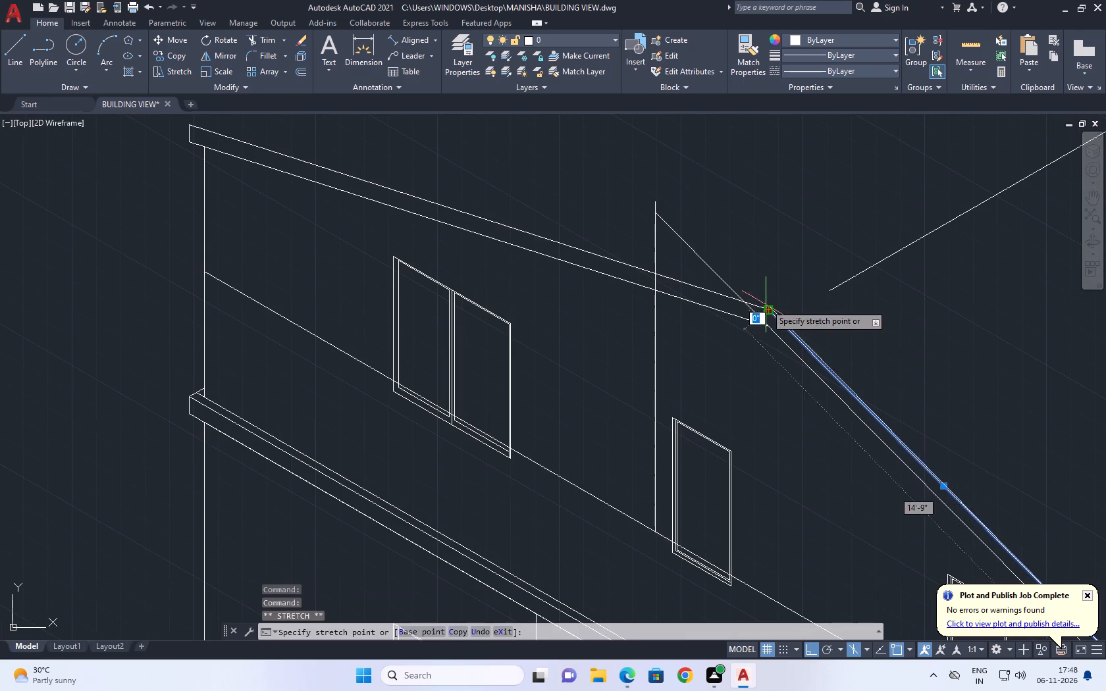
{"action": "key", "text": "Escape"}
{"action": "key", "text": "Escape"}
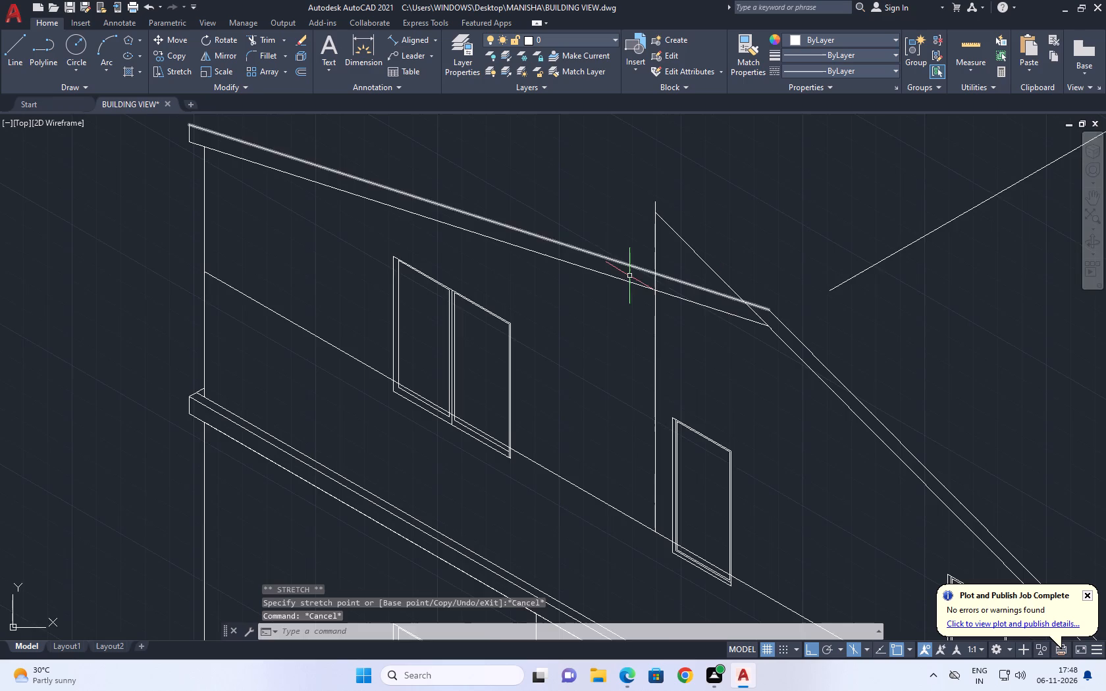
Stretch the apex end of the far-side lower slope line back to its intersection with the vertical guide line.
{"action": "middle_click_drag", "start_coordinate": [629, 275], "coordinate": [660, 301]}
{"action": "scroll", "coordinate": [707, 341], "scroll_direction": "down", "scroll_amount": 1}
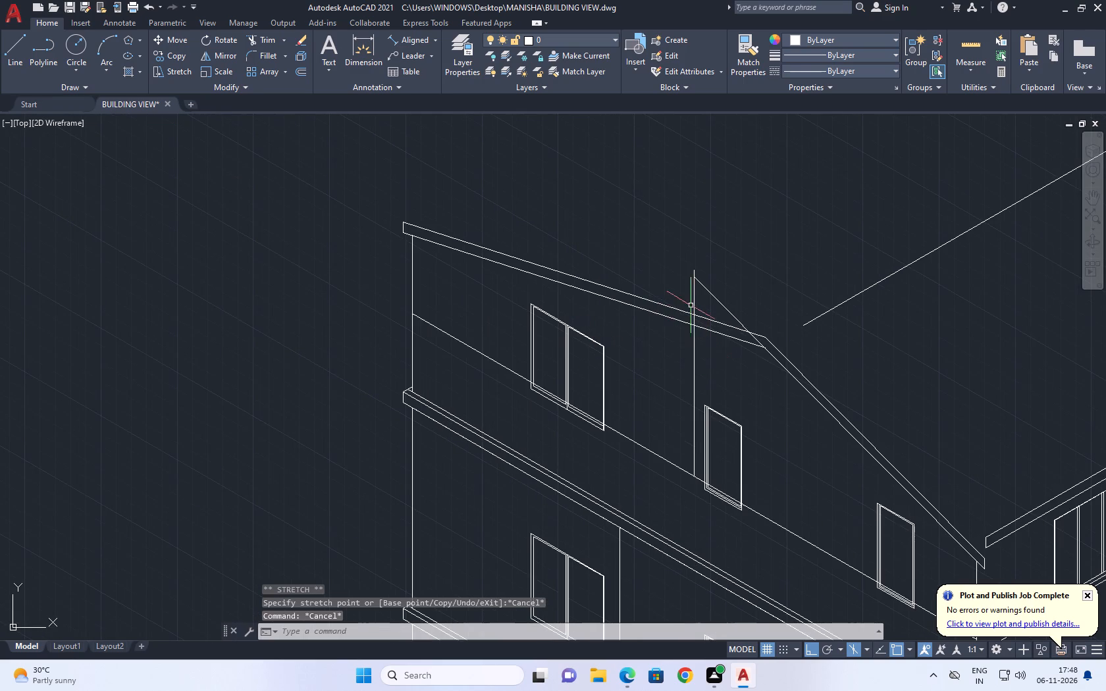
{"action": "middle_click", "coordinate": [691, 303]}
{"action": "middle_click_drag", "start_coordinate": [744, 343], "coordinate": [700, 274]}
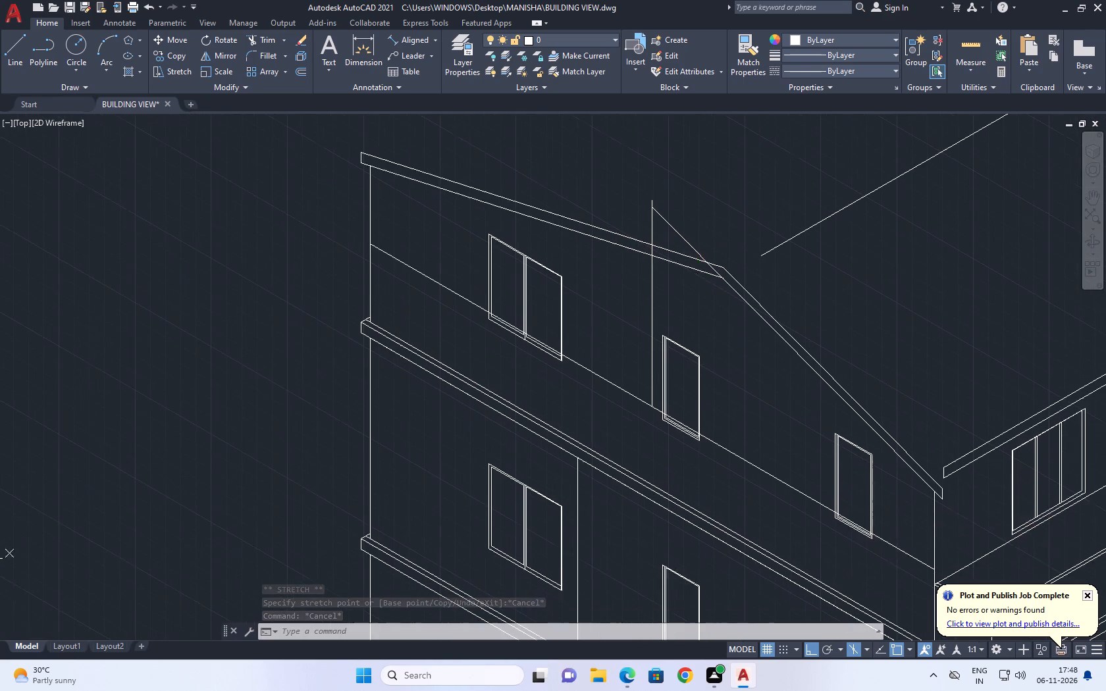
{"action": "scroll", "coordinate": [662, 253], "scroll_direction": "up", "scroll_amount": 1}
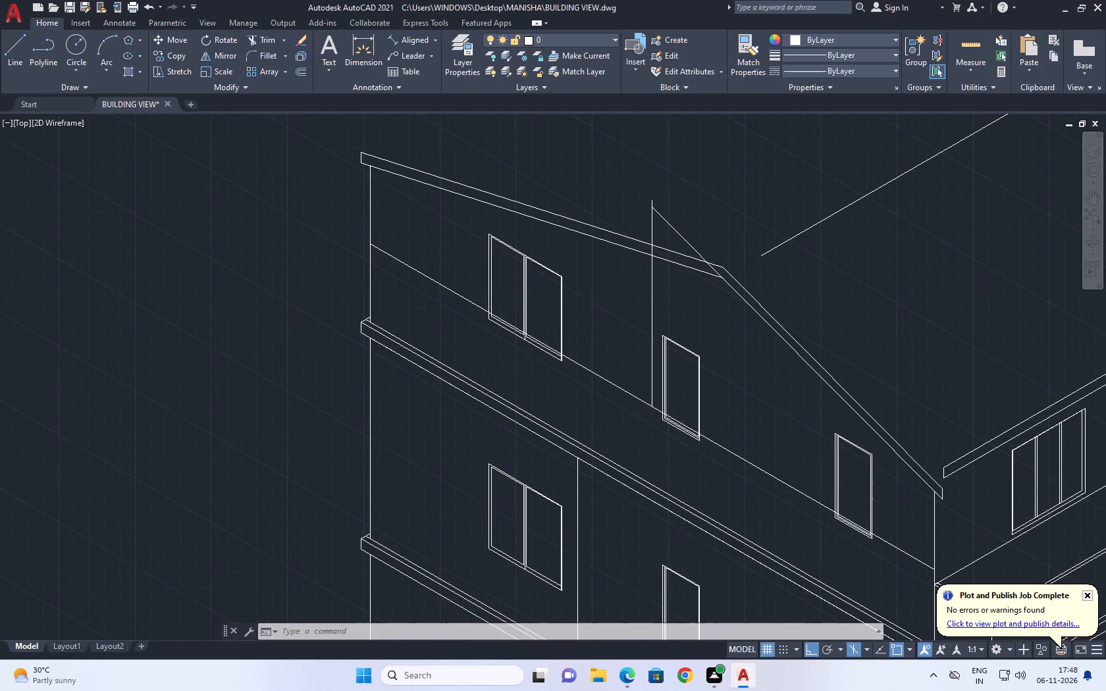
{"action": "left_click", "coordinate": [758, 295]}
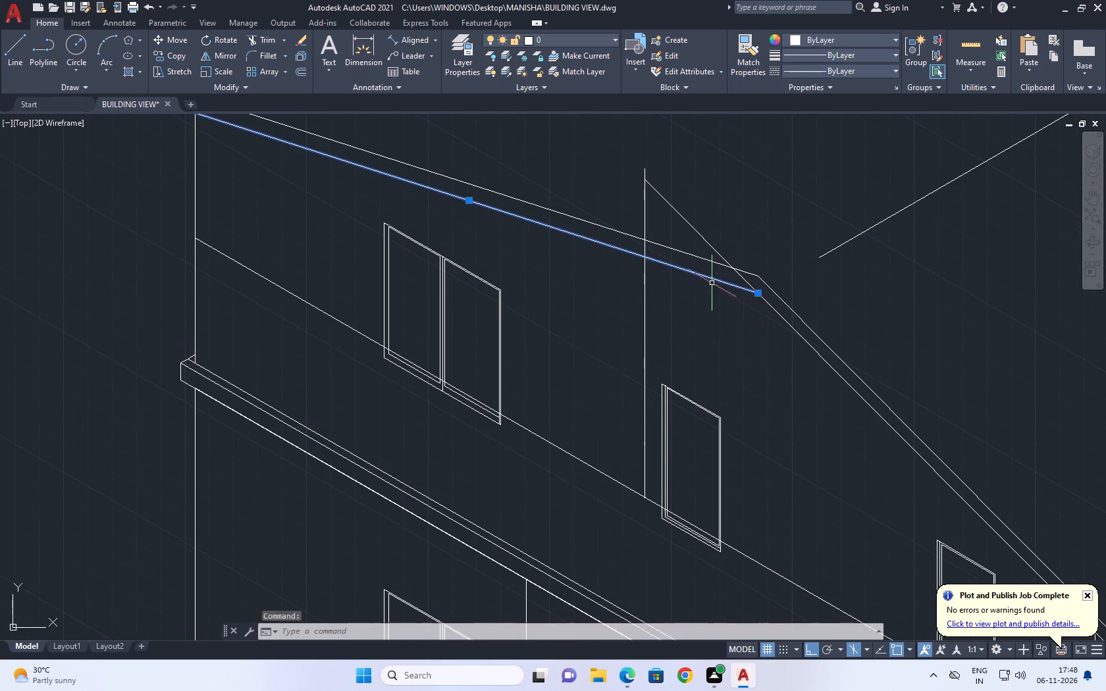
{"action": "left_click", "coordinate": [756, 292]}
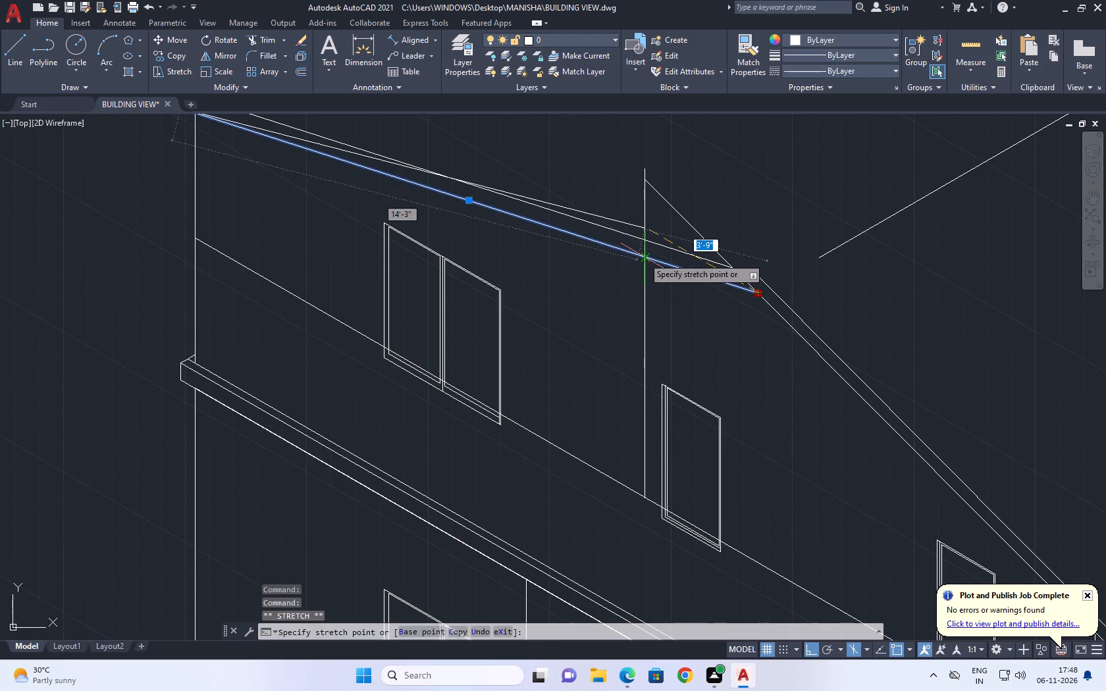
{"action": "left_click", "coordinate": [645, 255]}
{"action": "key", "text": "Escape"}
Stretch the upper end of the balcony-side lower slope line to the far-side slope line's endpoint on the vertical guide line.
{"action": "left_click", "coordinate": [780, 307]}
{"action": "left_click", "coordinate": [757, 316]}
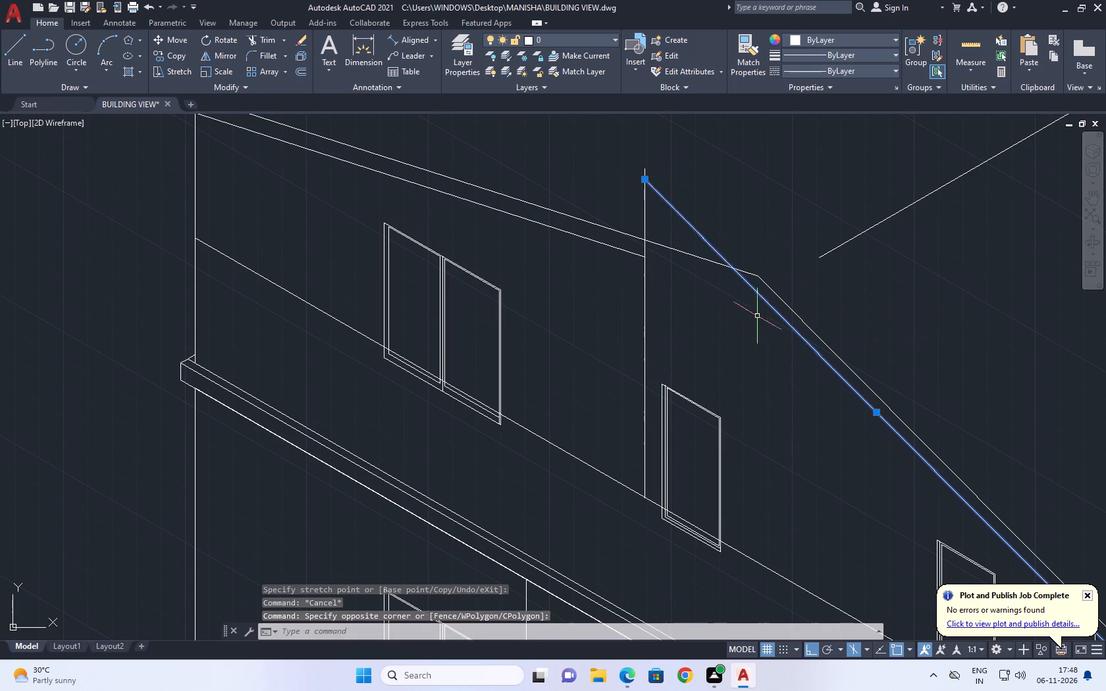
{"action": "left_click", "coordinate": [645, 178]}
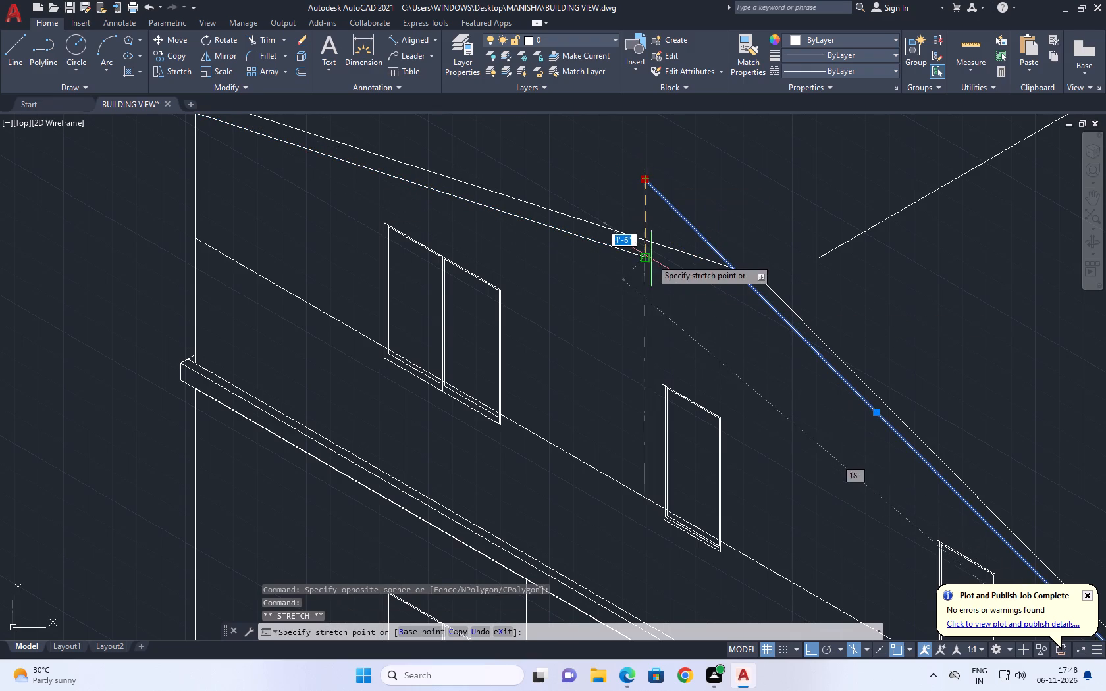
{"action": "left_click", "coordinate": [650, 256]}
{"action": "key", "text": "Escape"}
{"action": "scroll", "coordinate": [691, 342], "scroll_direction": "down", "scroll_amount": 3}
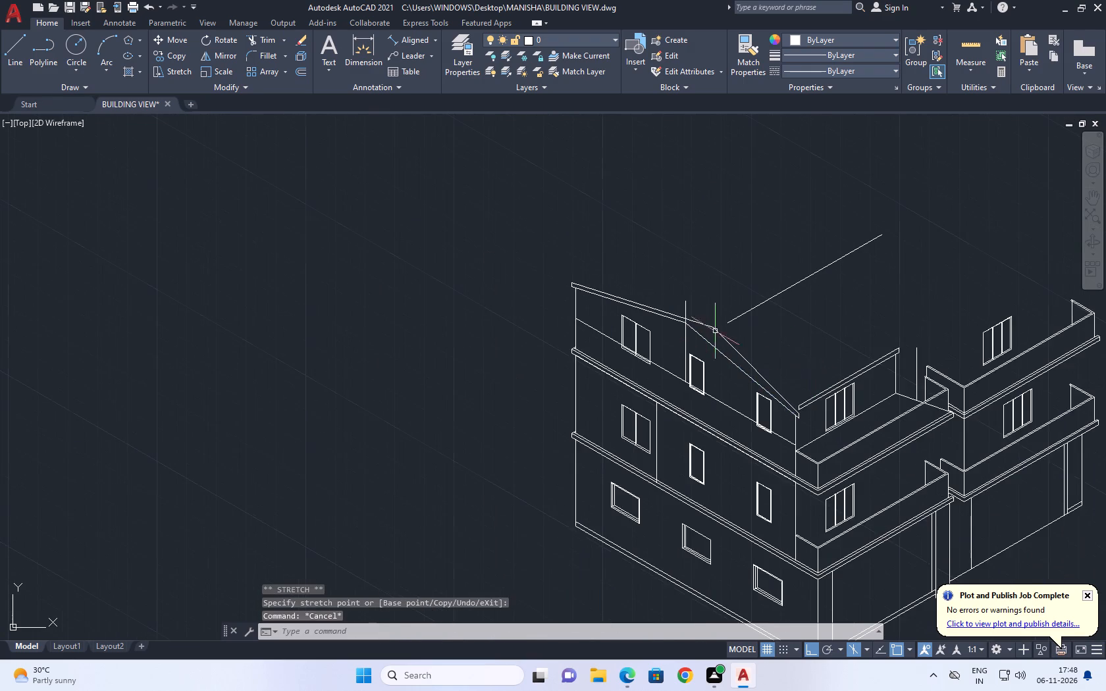
Erase both upper slope lines of the gable roof edge.
{"action": "scroll", "coordinate": [714, 328], "scroll_direction": "up", "scroll_amount": 2}
{"action": "left_click", "coordinate": [752, 341]}
{"action": "left_click", "coordinate": [673, 325]}
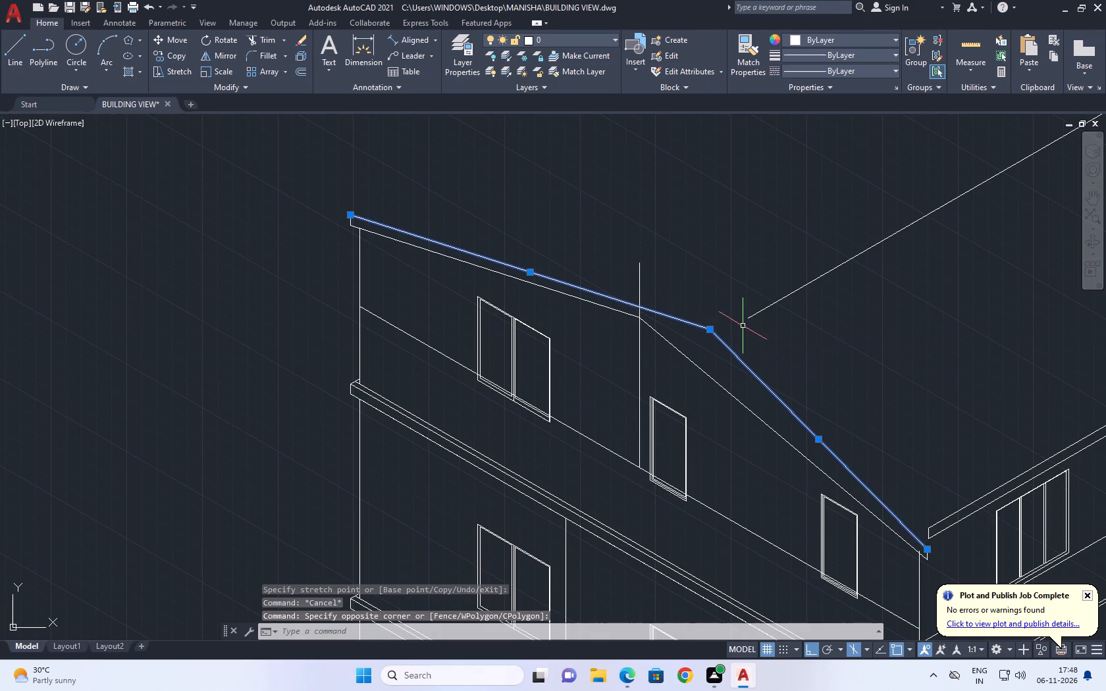
{"action": "key", "text": "Delete"}
Copy both lower slope lines 6" straight up, from the bottom to the top of the balcony-side eave's end edge.
{"action": "left_click", "coordinate": [698, 365]}
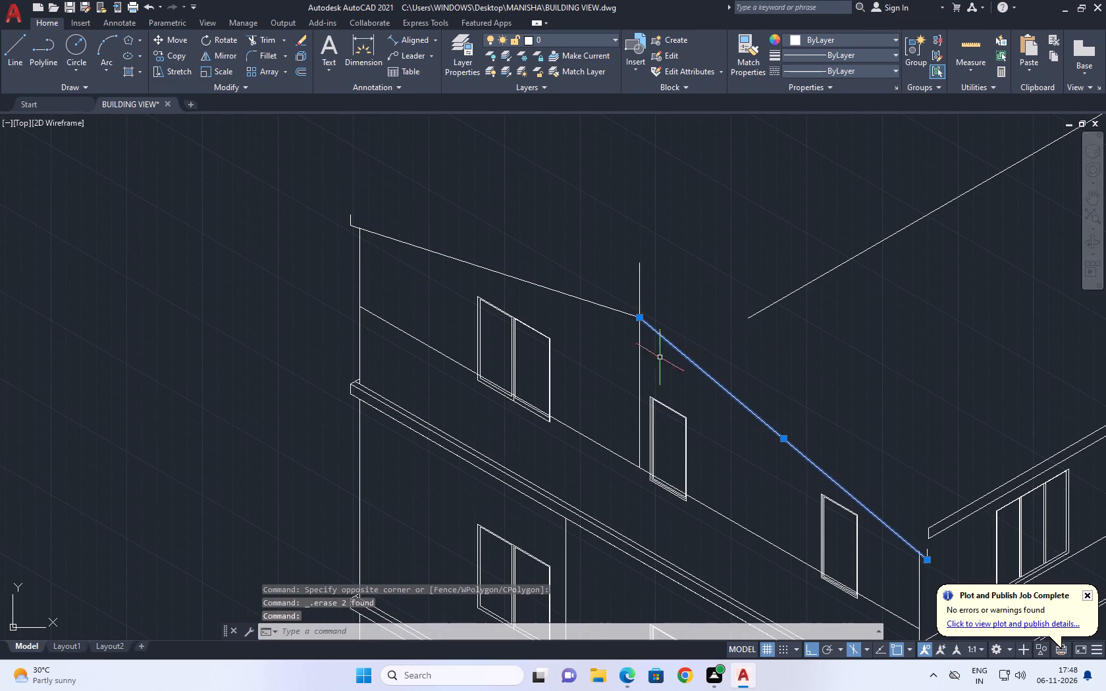
{"action": "left_click_drag", "start_coordinate": [596, 314], "coordinate": [596, 308]}
{"action": "left_click", "coordinate": [577, 288]}
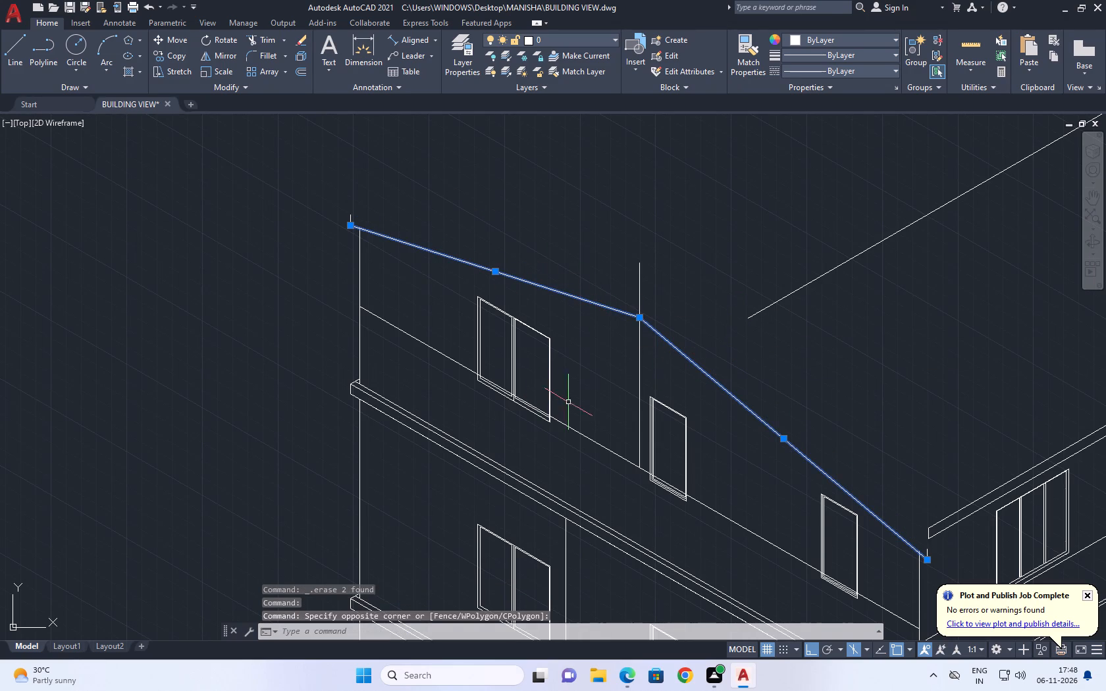
{"action": "key", "text": "c"}
{"action": "key", "text": "o"}
{"action": "key", "text": "space"}
{"action": "scroll", "coordinate": [927, 559], "scroll_direction": "up", "scroll_amount": 2}
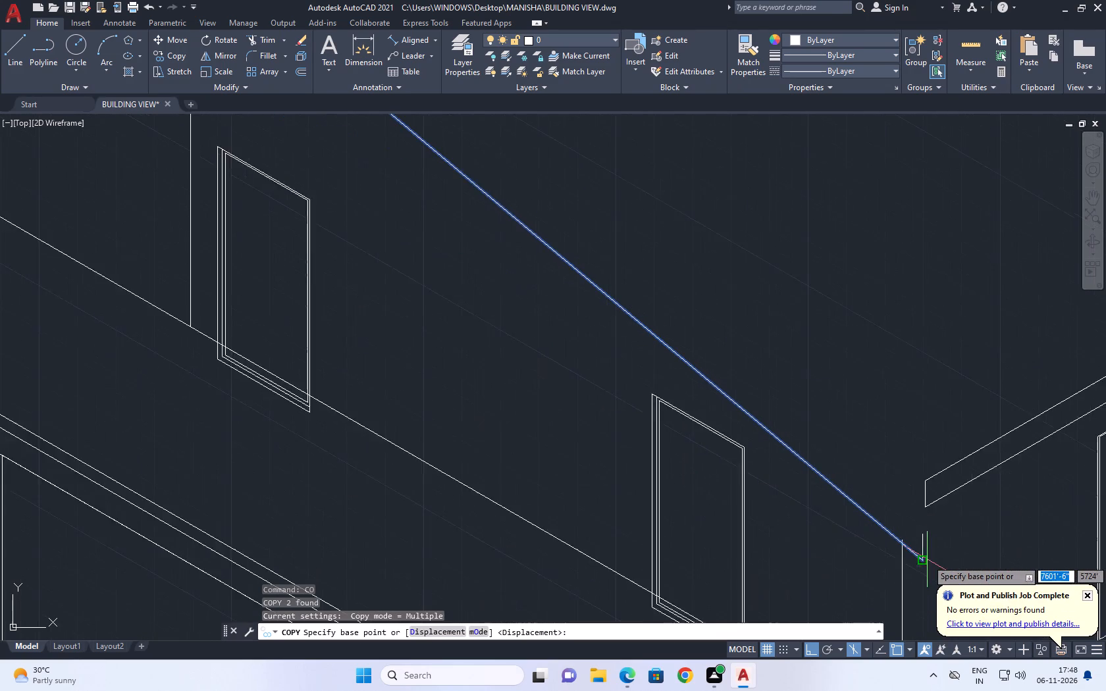
{"action": "scroll", "coordinate": [927, 559], "scroll_direction": "up", "scroll_amount": 2}
{"action": "left_click", "coordinate": [911, 564]}
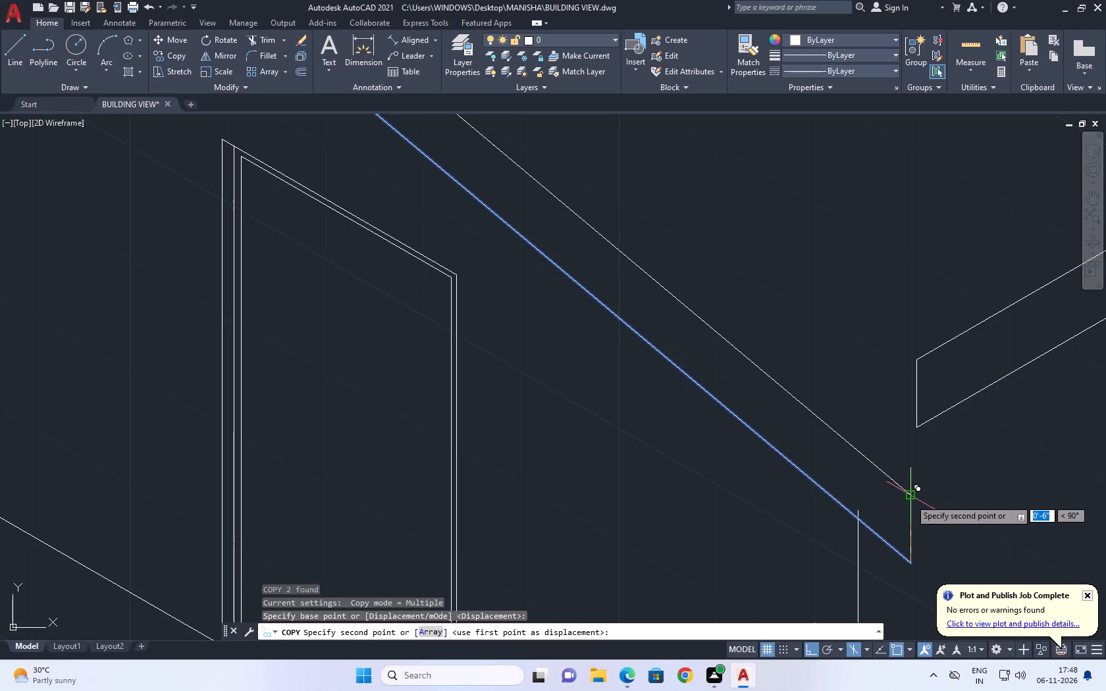
{"action": "left_click", "coordinate": [910, 496]}
{"action": "scroll", "coordinate": [811, 478], "scroll_direction": "down", "scroll_amount": 4}
{"action": "key", "text": "space"}
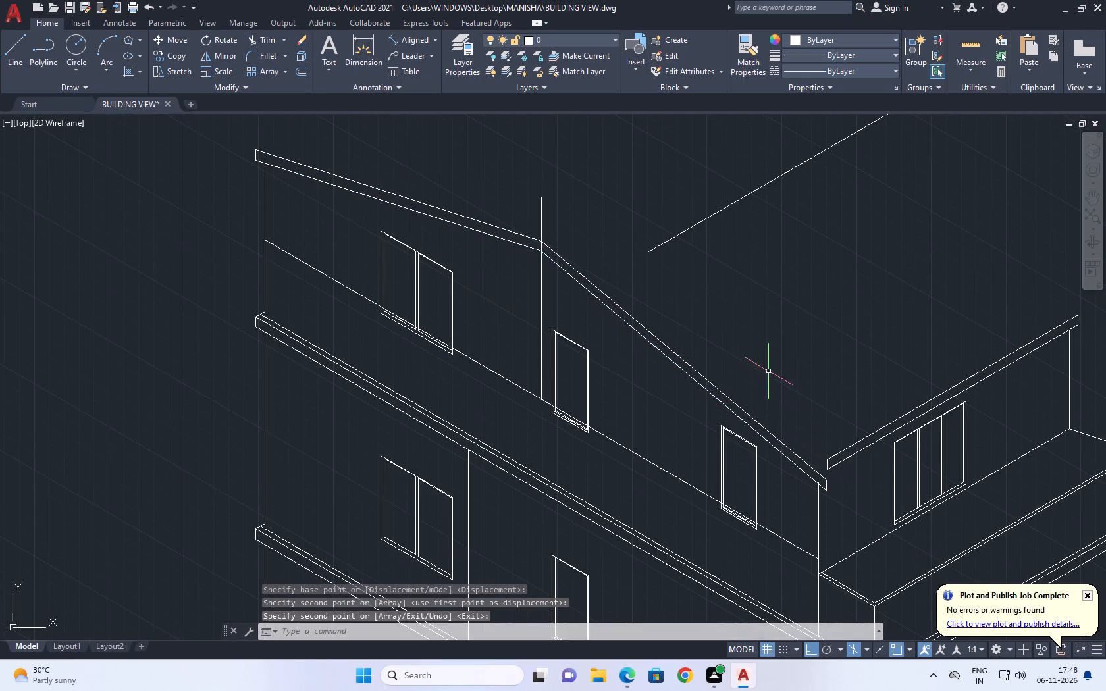
Trim the piece of the balcony-side wall corner line projecting above the lower slope line.
{"action": "scroll", "coordinate": [823, 486], "scroll_direction": "up", "scroll_amount": 5}
{"action": "type", "text": "TR"}
{"action": "key", "text": "space"}
{"action": "left_click", "coordinate": [755, 440]}
{"action": "scroll", "coordinate": [798, 443], "scroll_direction": "down", "scroll_amount": 8}
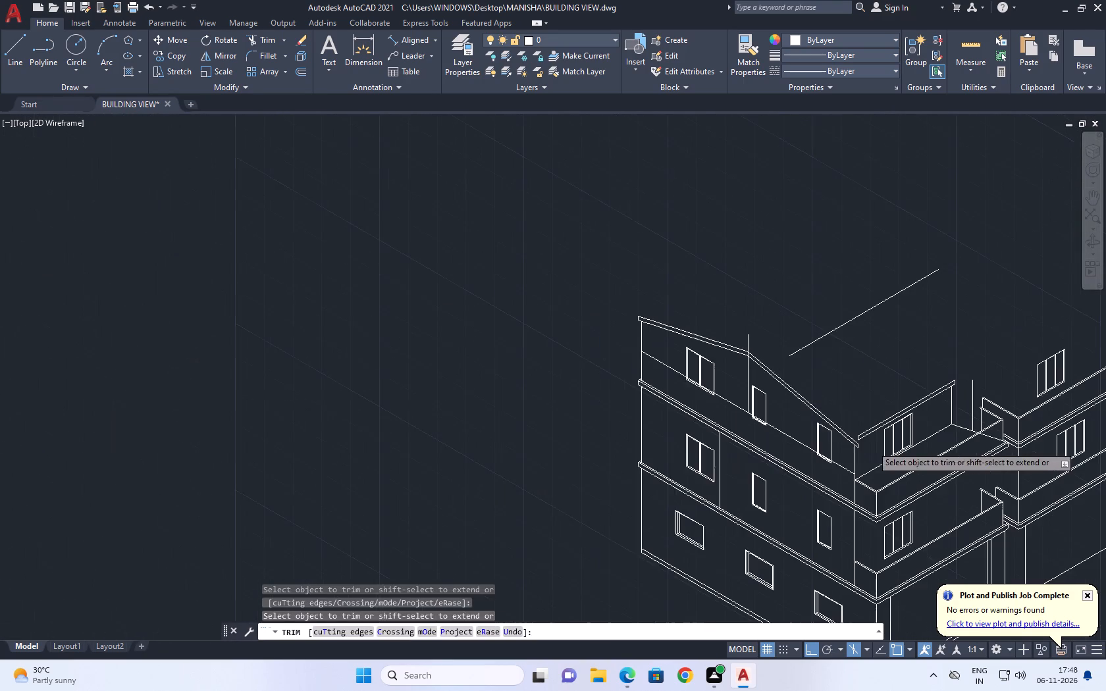
{"action": "key", "text": "space"}
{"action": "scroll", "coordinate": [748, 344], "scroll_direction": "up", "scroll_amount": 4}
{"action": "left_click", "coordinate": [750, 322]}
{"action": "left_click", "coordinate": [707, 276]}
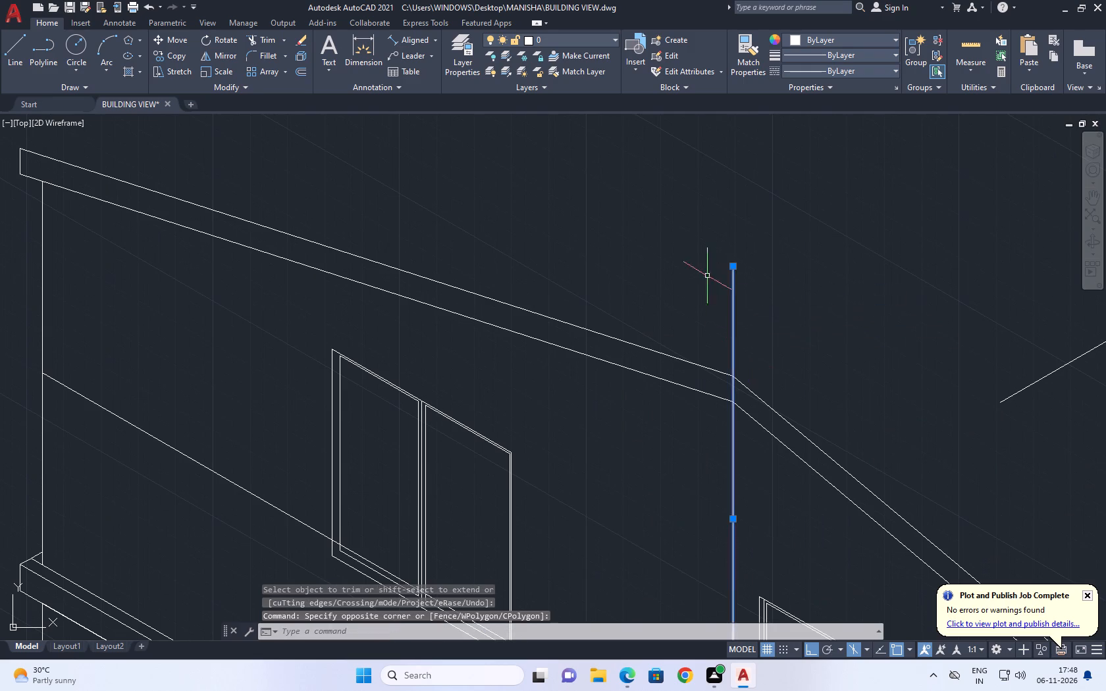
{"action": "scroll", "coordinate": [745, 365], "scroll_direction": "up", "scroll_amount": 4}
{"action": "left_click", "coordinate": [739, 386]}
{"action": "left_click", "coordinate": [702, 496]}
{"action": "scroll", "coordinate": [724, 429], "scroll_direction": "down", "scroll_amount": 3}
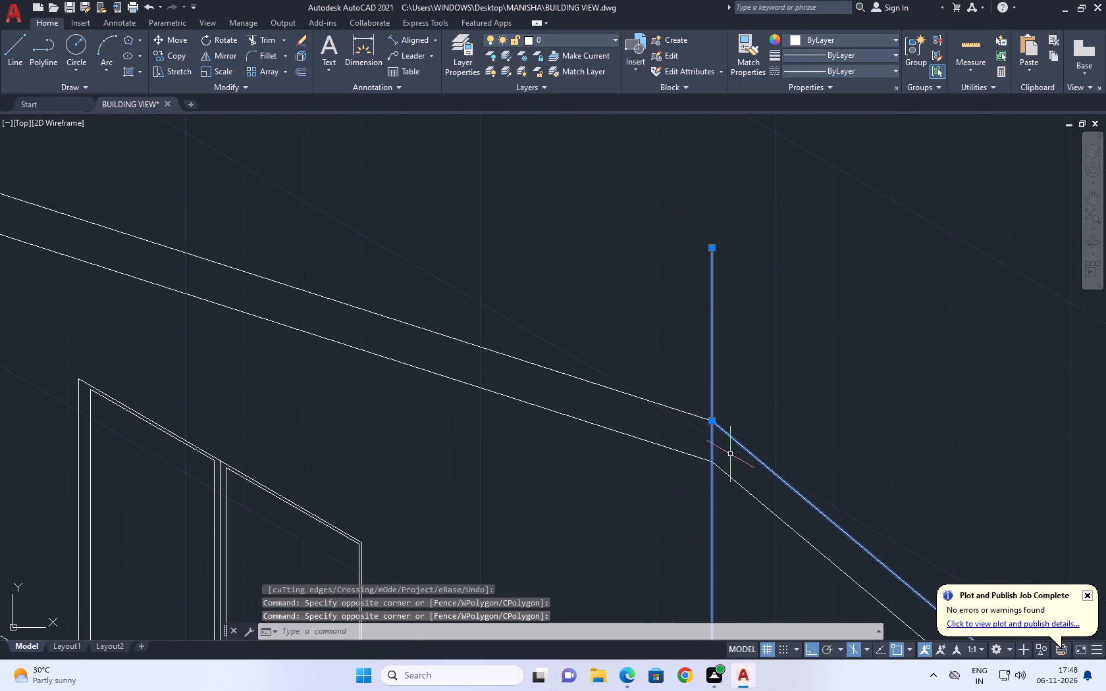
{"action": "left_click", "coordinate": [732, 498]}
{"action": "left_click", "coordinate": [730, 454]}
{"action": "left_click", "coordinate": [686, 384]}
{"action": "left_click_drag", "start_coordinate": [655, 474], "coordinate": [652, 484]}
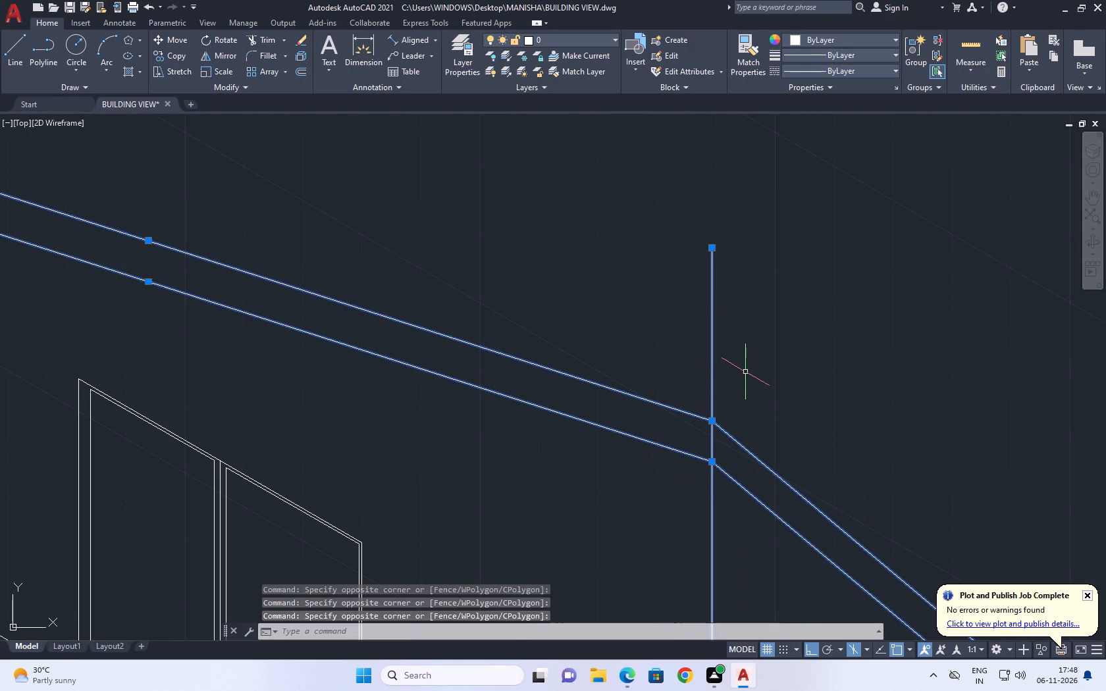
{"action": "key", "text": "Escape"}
Erase the vertical guide line through the gable apex.
{"action": "scroll", "coordinate": [753, 372], "scroll_direction": "down", "scroll_amount": 6}
{"action": "scroll", "coordinate": [757, 399], "scroll_direction": "up", "scroll_amount": 4}
{"action": "left_click", "coordinate": [723, 367]}
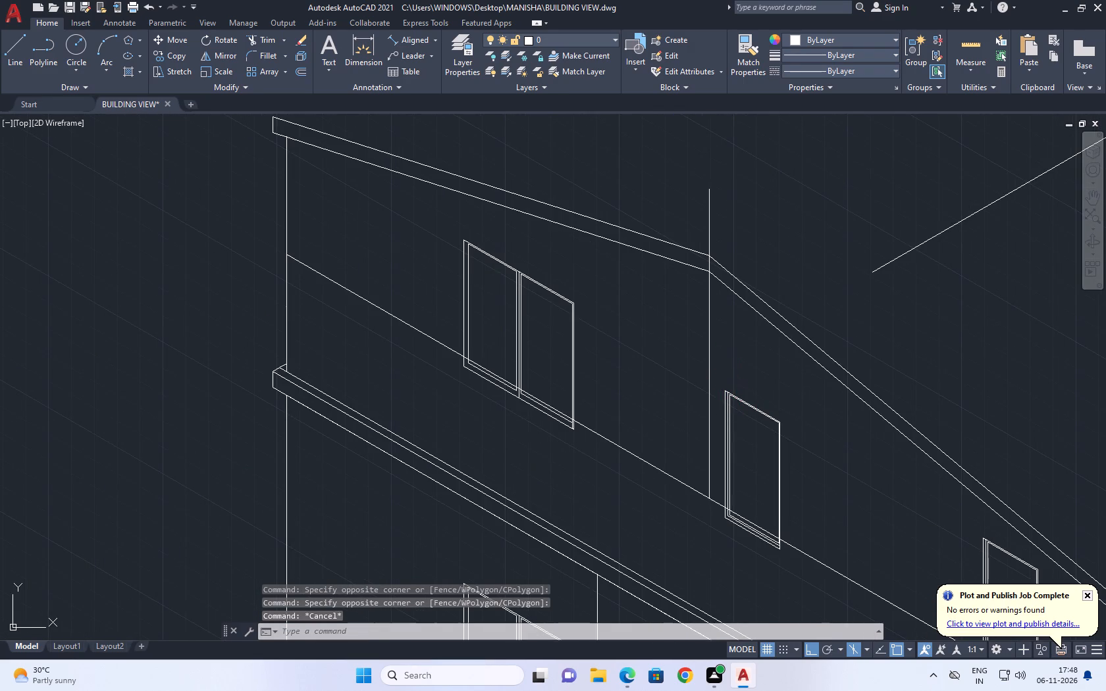
{"action": "left_click", "coordinate": [681, 325]}
{"action": "key", "text": "Delete"}
Erase the isometric guide line across the upper gable wall.
{"action": "middle_click_drag", "start_coordinate": [723, 441], "coordinate": [716, 282]}
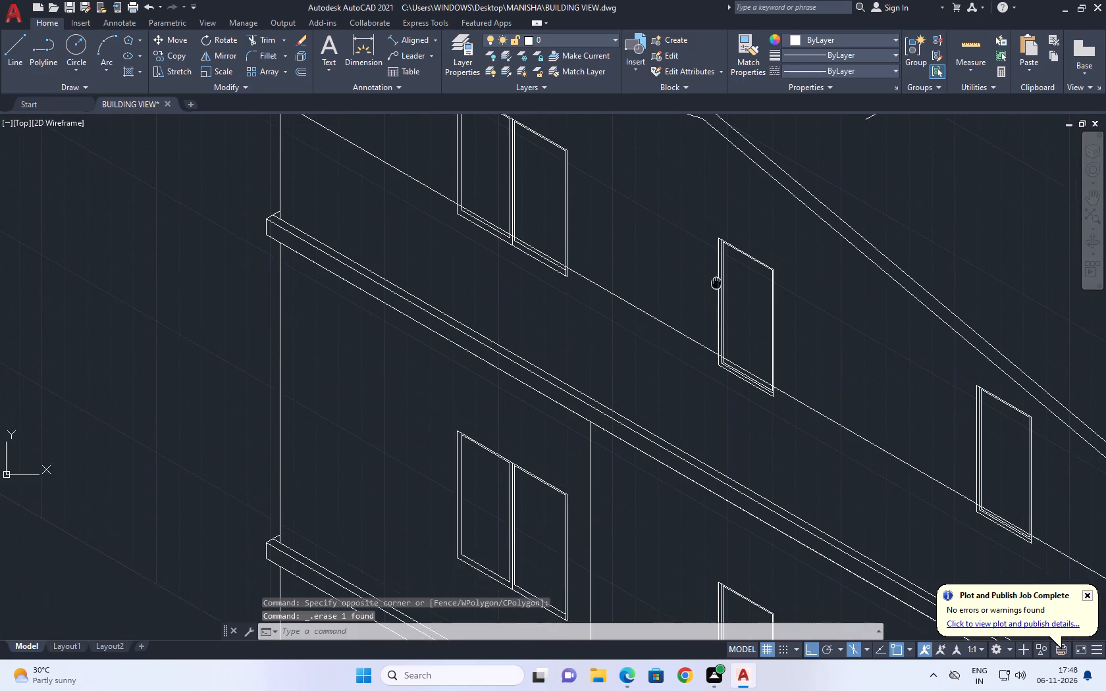
{"action": "left_click", "coordinate": [716, 218]}
{"action": "left_click", "coordinate": [677, 226]}
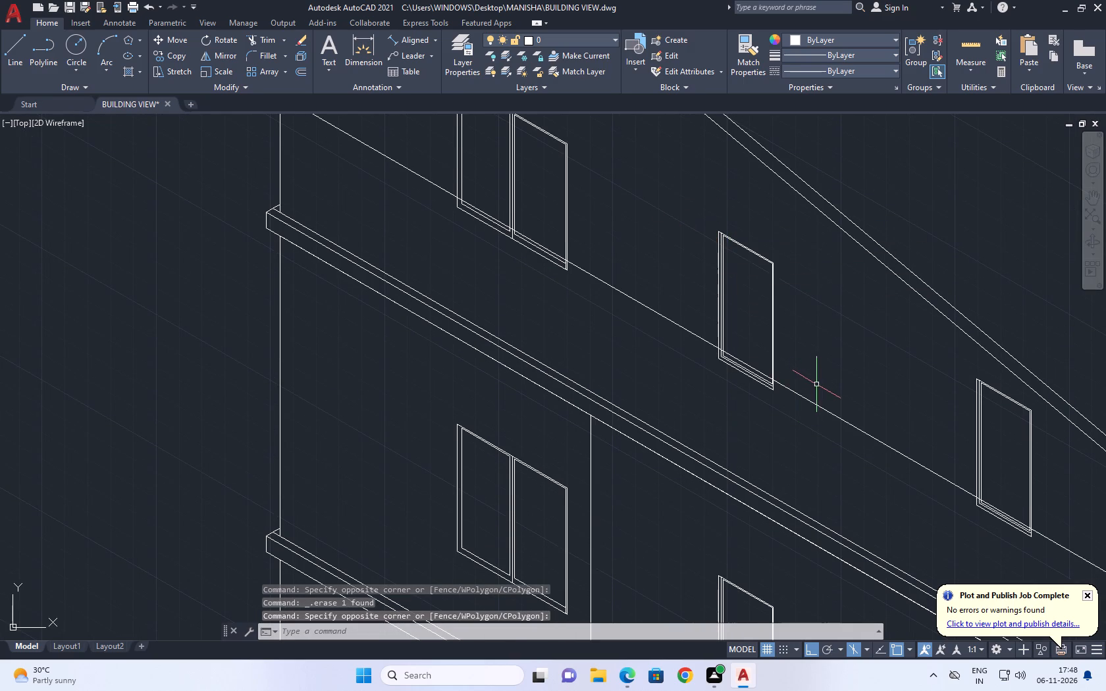
{"action": "left_click", "coordinate": [817, 384]}
{"action": "left_click_drag", "start_coordinate": [795, 418], "coordinate": [794, 424]}
{"action": "key", "text": "Delete"}
{"action": "scroll", "coordinate": [799, 418], "scroll_direction": "down", "scroll_amount": 2}
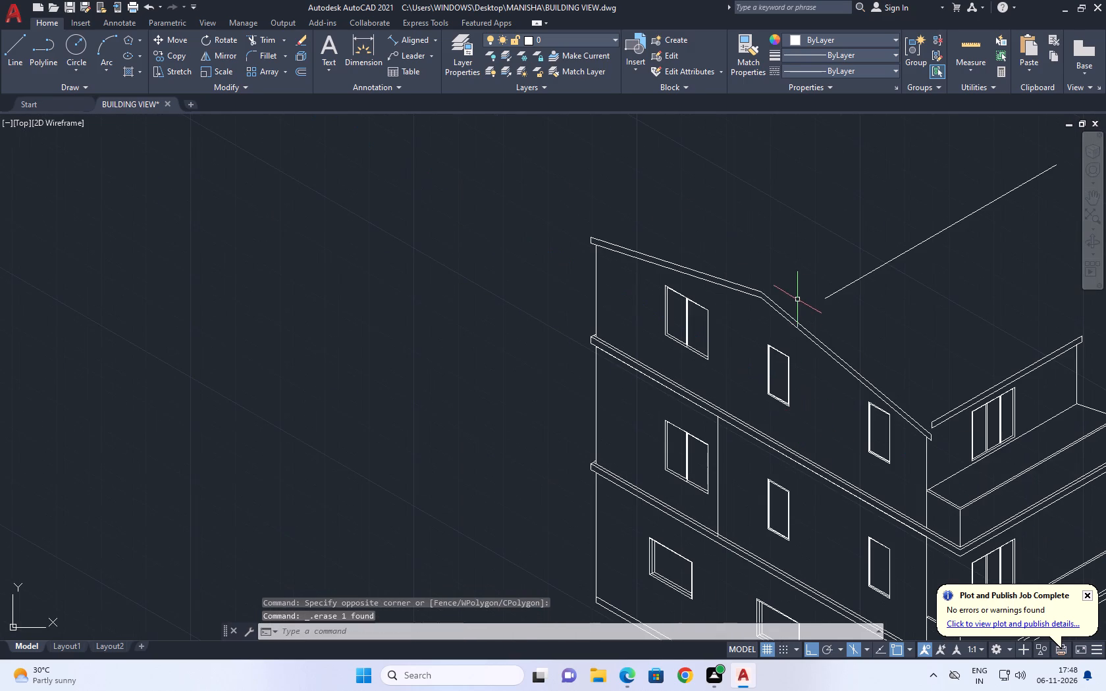
Move the detached ridge line so its near end sits on the upper apex of the gable roof edge.
{"action": "middle_click_drag", "start_coordinate": [792, 367], "coordinate": [783, 417]}
{"action": "left_click", "coordinate": [871, 364]}
{"action": "left_click", "coordinate": [845, 320]}
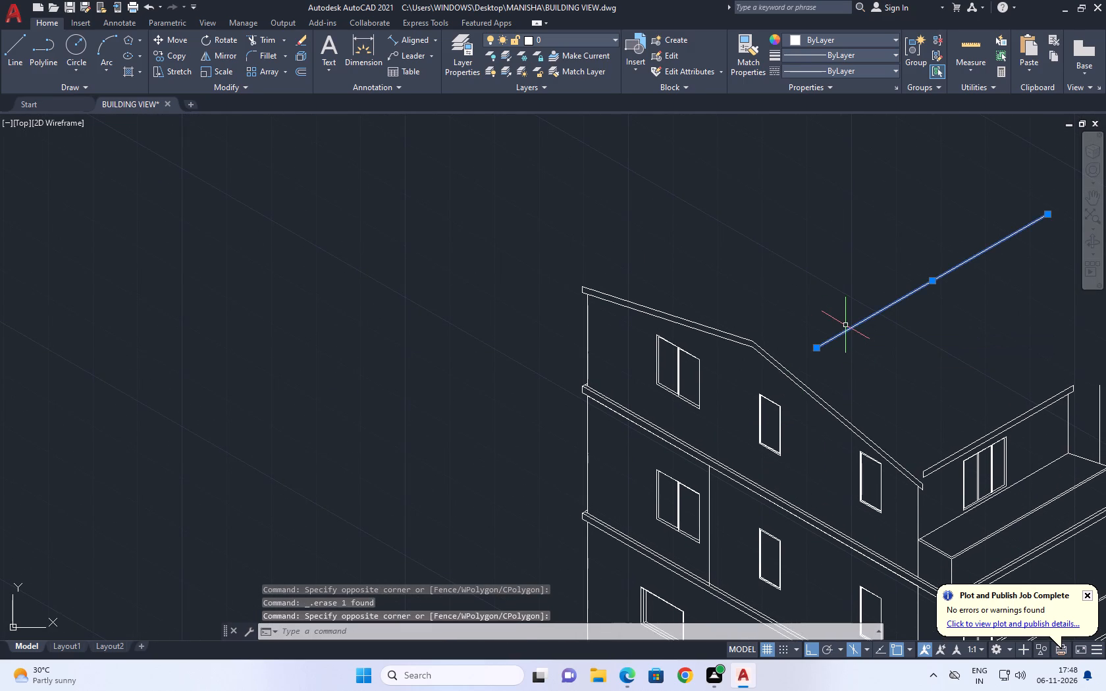
{"action": "key", "text": "m"}
{"action": "key", "text": "space"}
{"action": "left_click", "coordinate": [819, 352]}
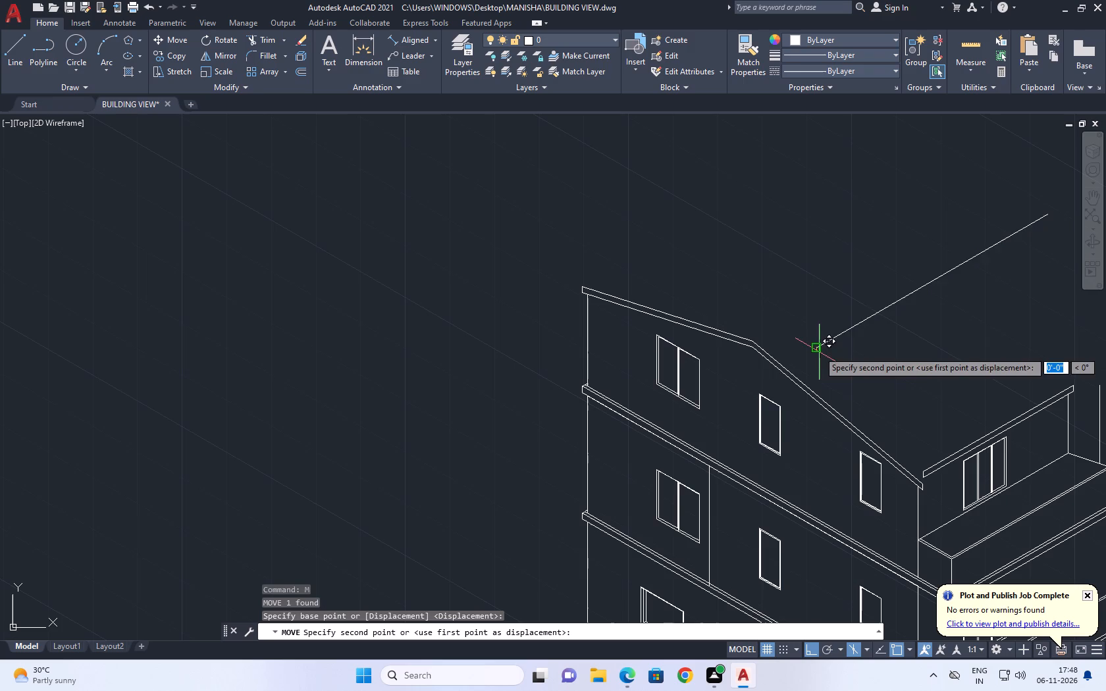
{"action": "scroll", "coordinate": [754, 346], "scroll_direction": "up", "scroll_amount": 2}
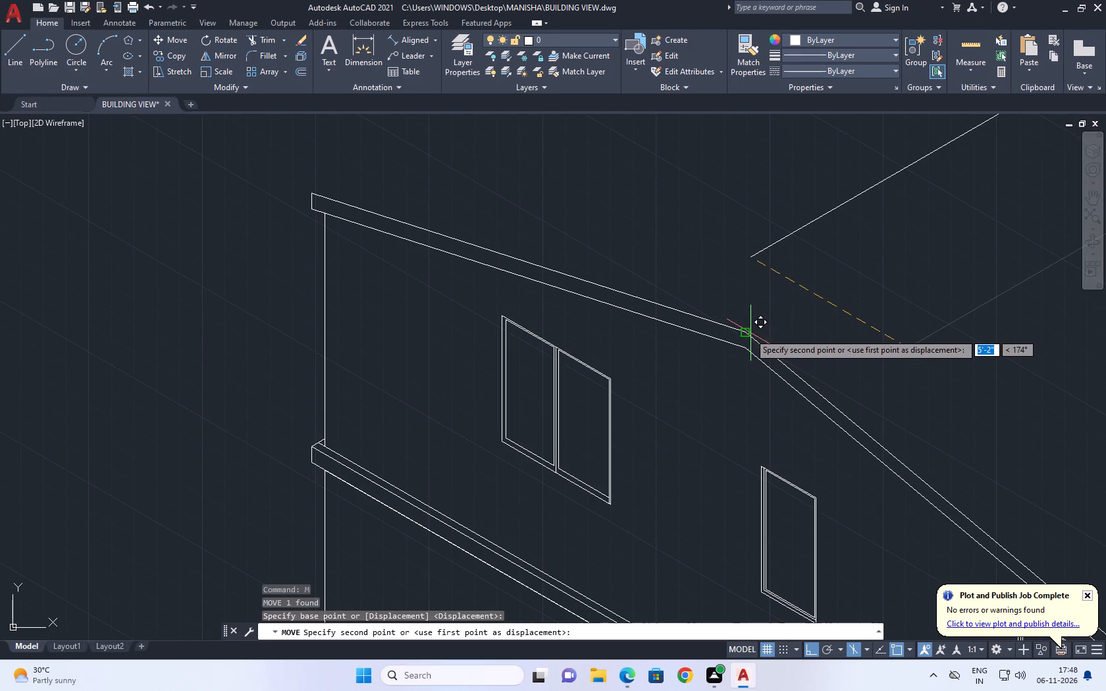
{"action": "left_click", "coordinate": [749, 334]}
Draw a short vertical line joining the upper and lower slope lines at the gable apex.
{"action": "scroll", "coordinate": [827, 350], "scroll_direction": "down", "scroll_amount": 4}
{"action": "scroll", "coordinate": [823, 361], "scroll_direction": "up", "scroll_amount": 6}
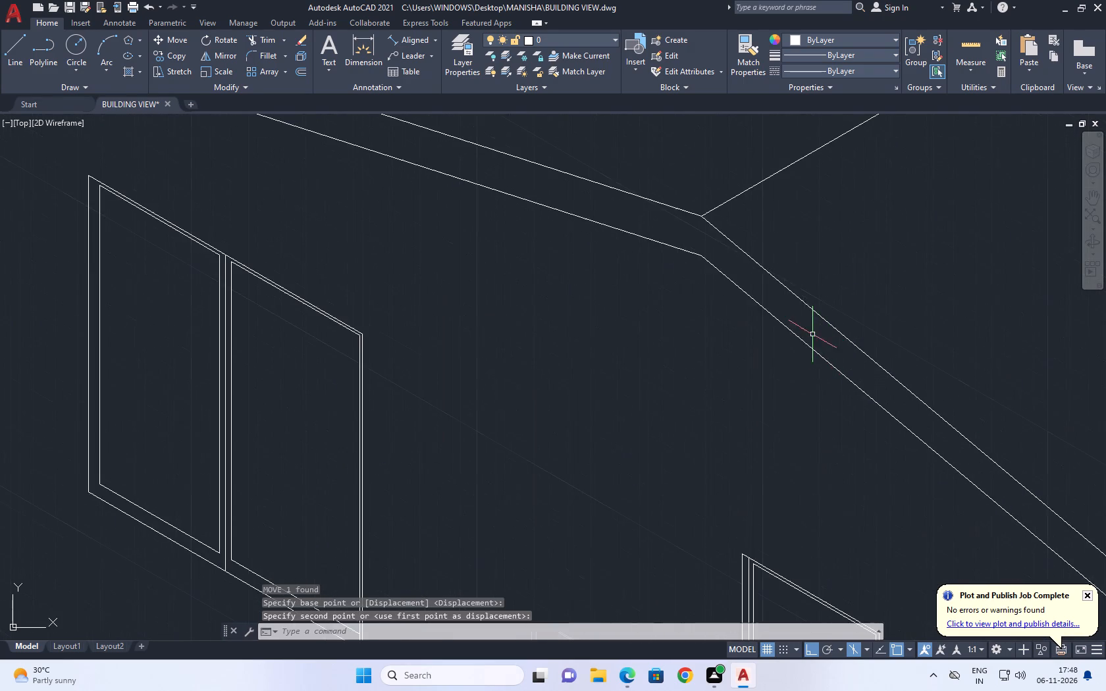
{"action": "middle_click_drag", "start_coordinate": [748, 282], "coordinate": [761, 334]}
{"action": "key", "text": "l"}
{"action": "key", "text": "space"}
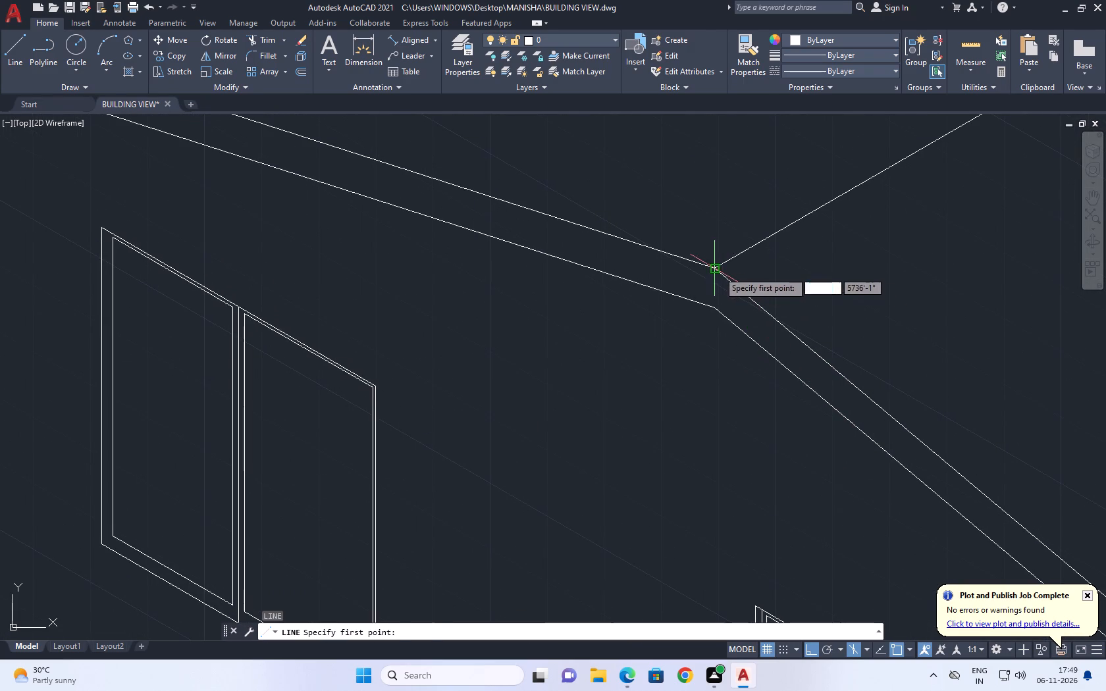
{"action": "left_click", "coordinate": [714, 271]}
{"action": "left_click", "coordinate": [718, 307]}
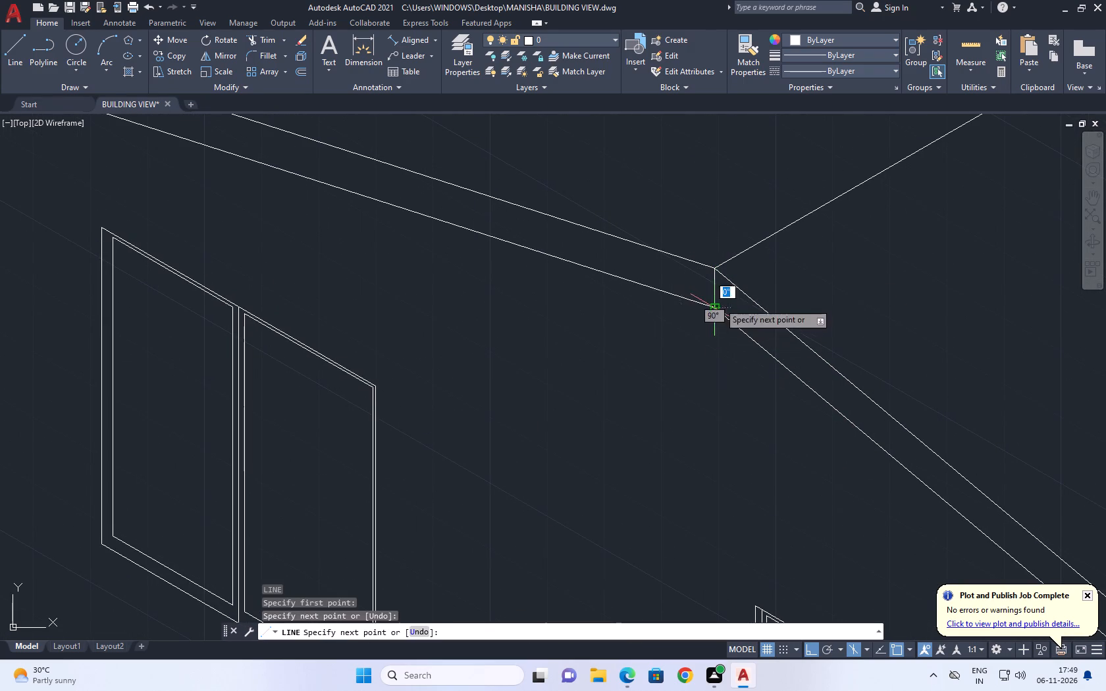
{"action": "key", "text": "space"}
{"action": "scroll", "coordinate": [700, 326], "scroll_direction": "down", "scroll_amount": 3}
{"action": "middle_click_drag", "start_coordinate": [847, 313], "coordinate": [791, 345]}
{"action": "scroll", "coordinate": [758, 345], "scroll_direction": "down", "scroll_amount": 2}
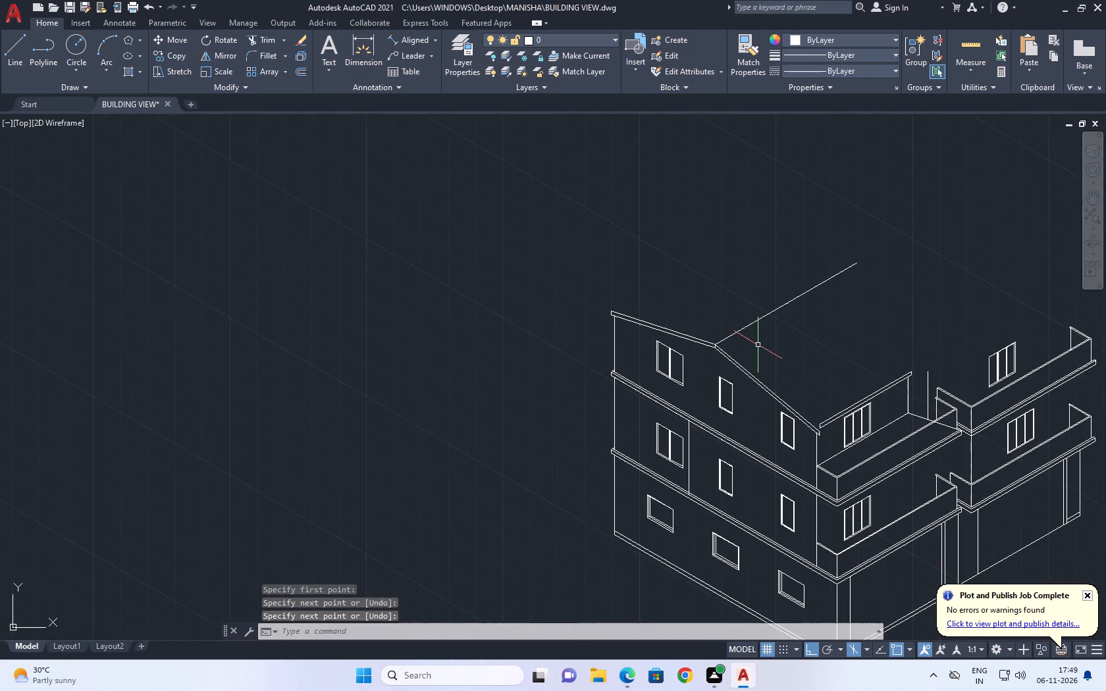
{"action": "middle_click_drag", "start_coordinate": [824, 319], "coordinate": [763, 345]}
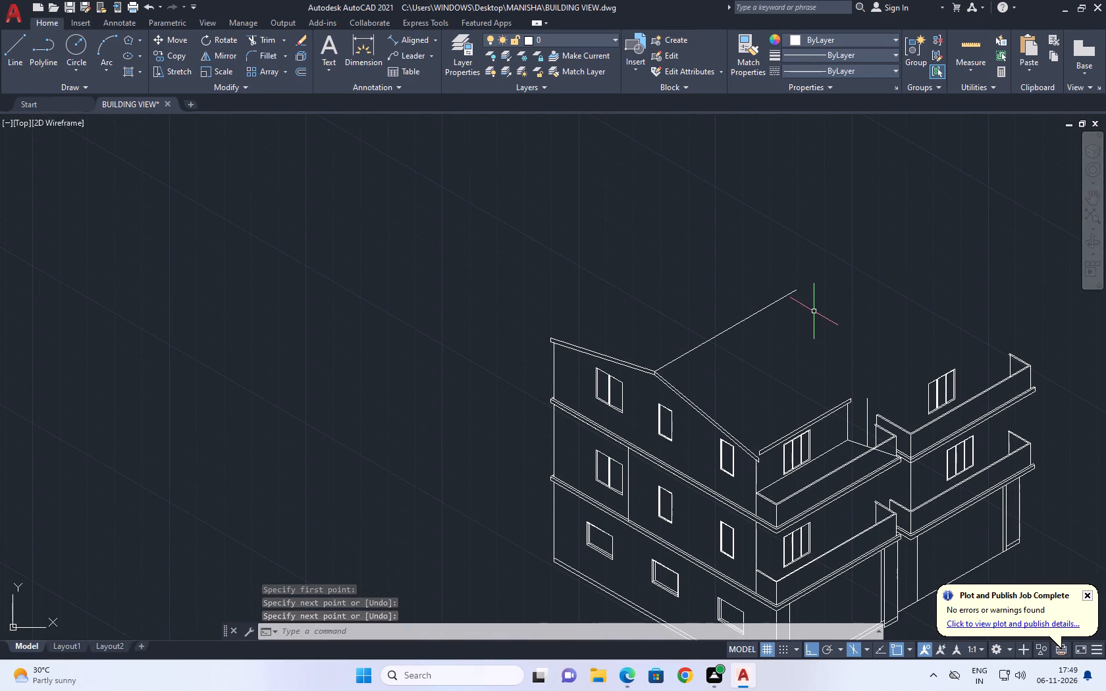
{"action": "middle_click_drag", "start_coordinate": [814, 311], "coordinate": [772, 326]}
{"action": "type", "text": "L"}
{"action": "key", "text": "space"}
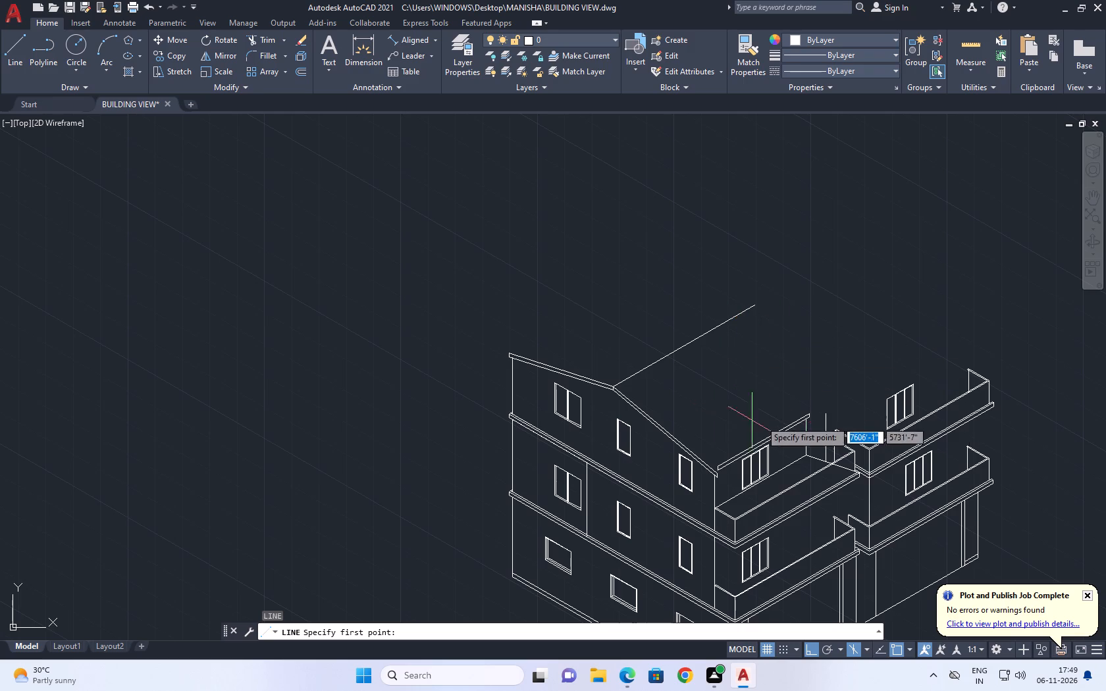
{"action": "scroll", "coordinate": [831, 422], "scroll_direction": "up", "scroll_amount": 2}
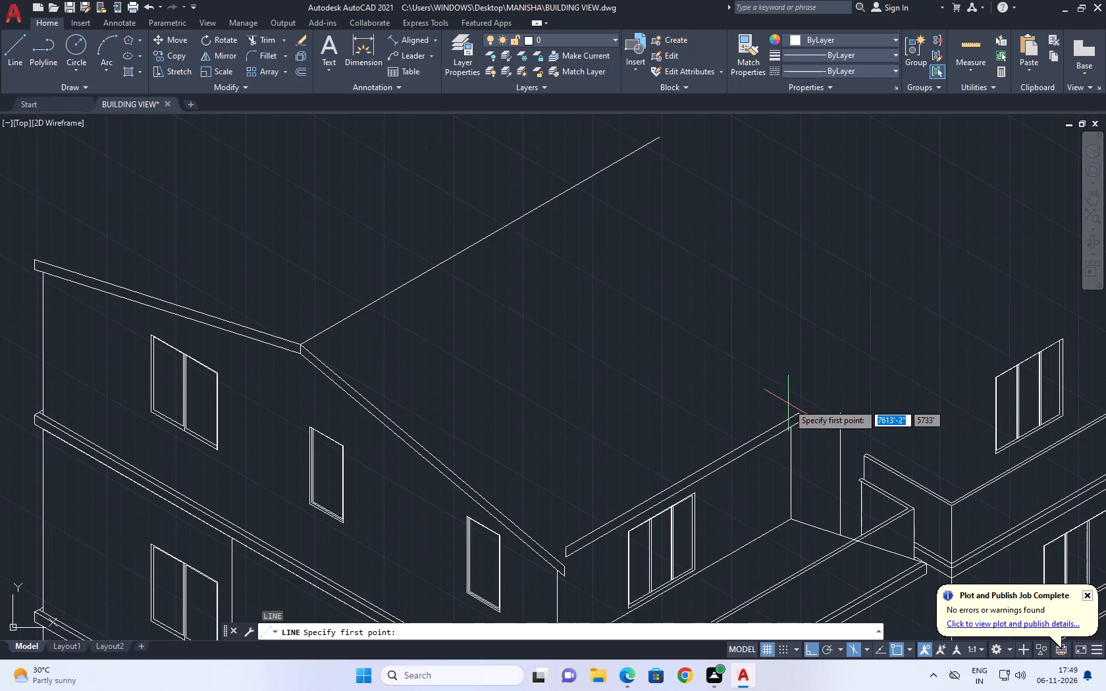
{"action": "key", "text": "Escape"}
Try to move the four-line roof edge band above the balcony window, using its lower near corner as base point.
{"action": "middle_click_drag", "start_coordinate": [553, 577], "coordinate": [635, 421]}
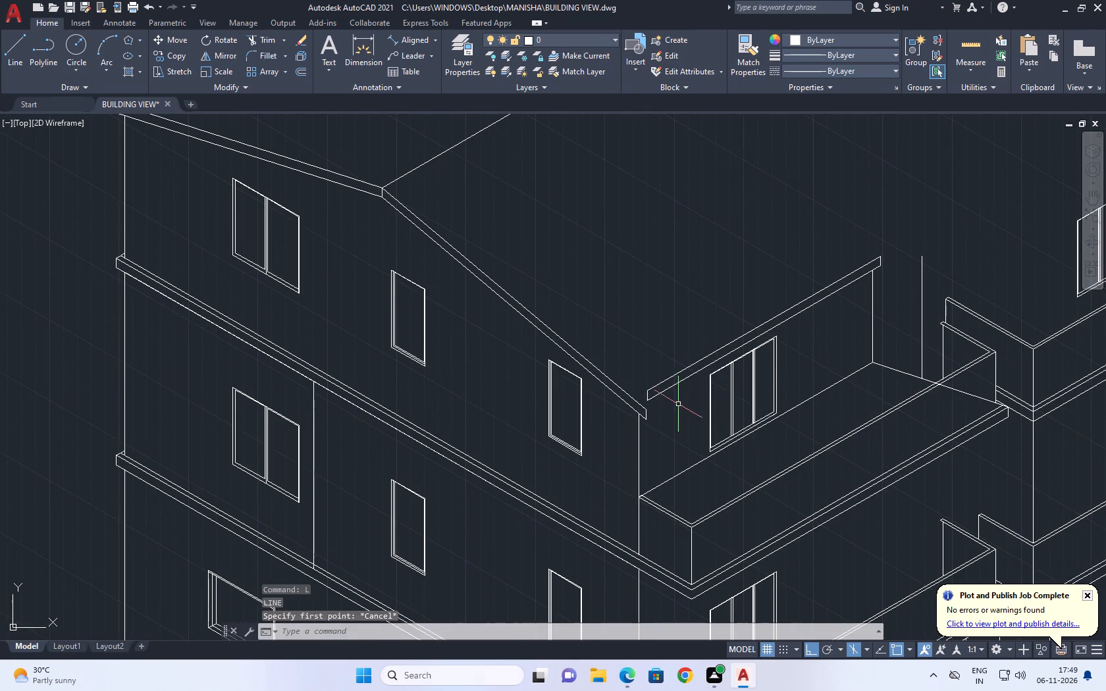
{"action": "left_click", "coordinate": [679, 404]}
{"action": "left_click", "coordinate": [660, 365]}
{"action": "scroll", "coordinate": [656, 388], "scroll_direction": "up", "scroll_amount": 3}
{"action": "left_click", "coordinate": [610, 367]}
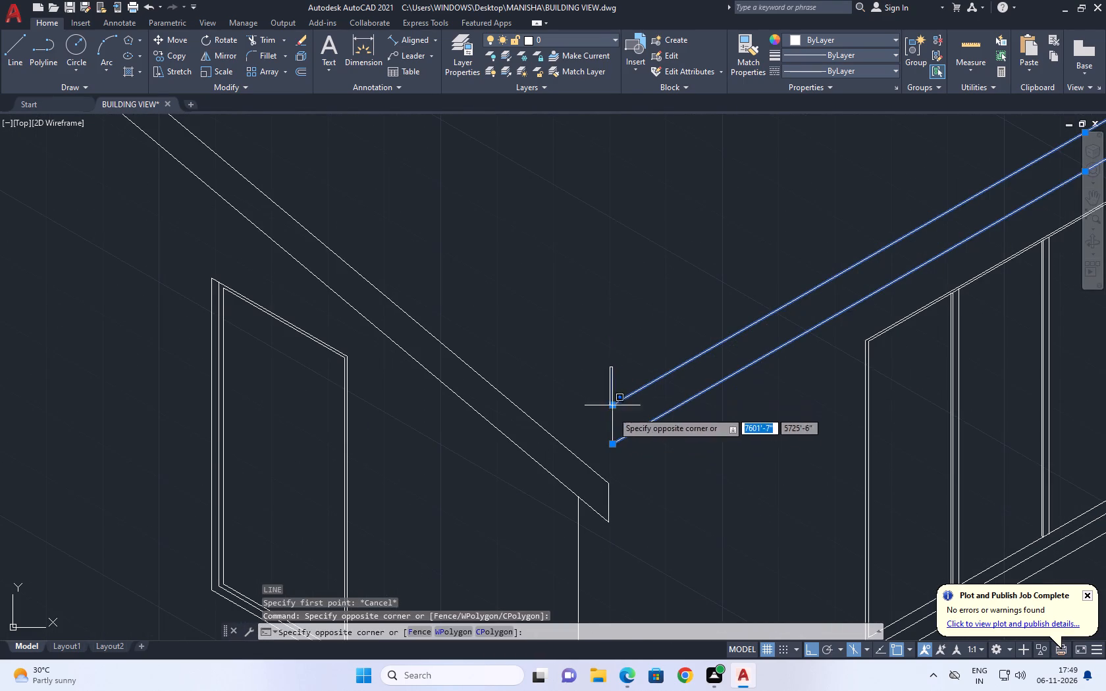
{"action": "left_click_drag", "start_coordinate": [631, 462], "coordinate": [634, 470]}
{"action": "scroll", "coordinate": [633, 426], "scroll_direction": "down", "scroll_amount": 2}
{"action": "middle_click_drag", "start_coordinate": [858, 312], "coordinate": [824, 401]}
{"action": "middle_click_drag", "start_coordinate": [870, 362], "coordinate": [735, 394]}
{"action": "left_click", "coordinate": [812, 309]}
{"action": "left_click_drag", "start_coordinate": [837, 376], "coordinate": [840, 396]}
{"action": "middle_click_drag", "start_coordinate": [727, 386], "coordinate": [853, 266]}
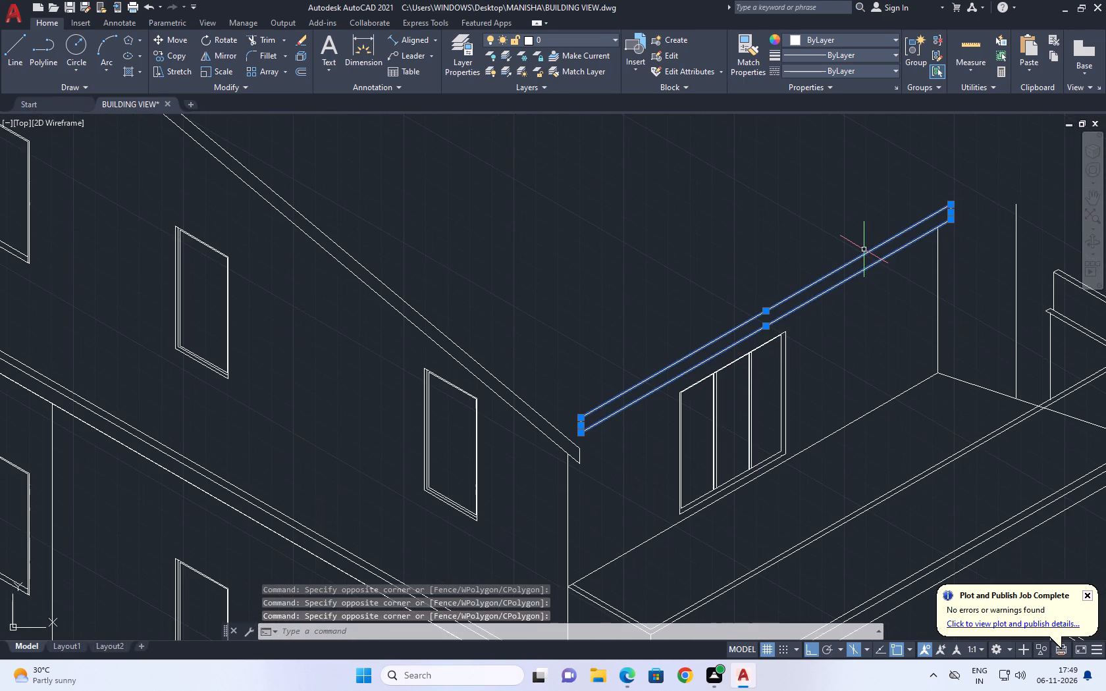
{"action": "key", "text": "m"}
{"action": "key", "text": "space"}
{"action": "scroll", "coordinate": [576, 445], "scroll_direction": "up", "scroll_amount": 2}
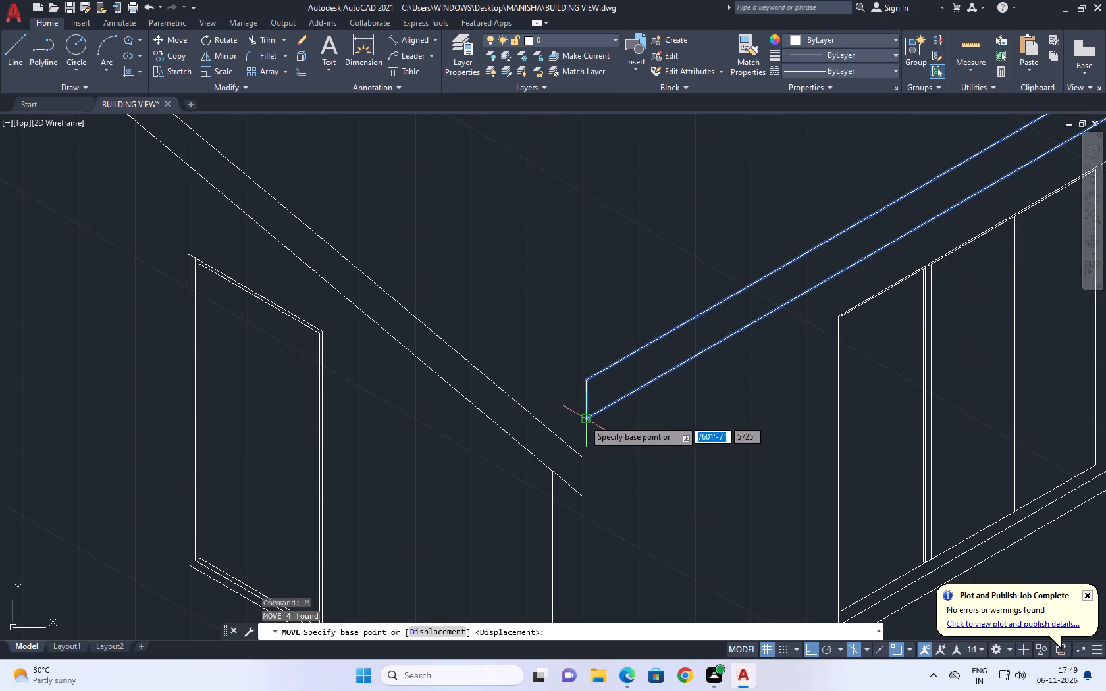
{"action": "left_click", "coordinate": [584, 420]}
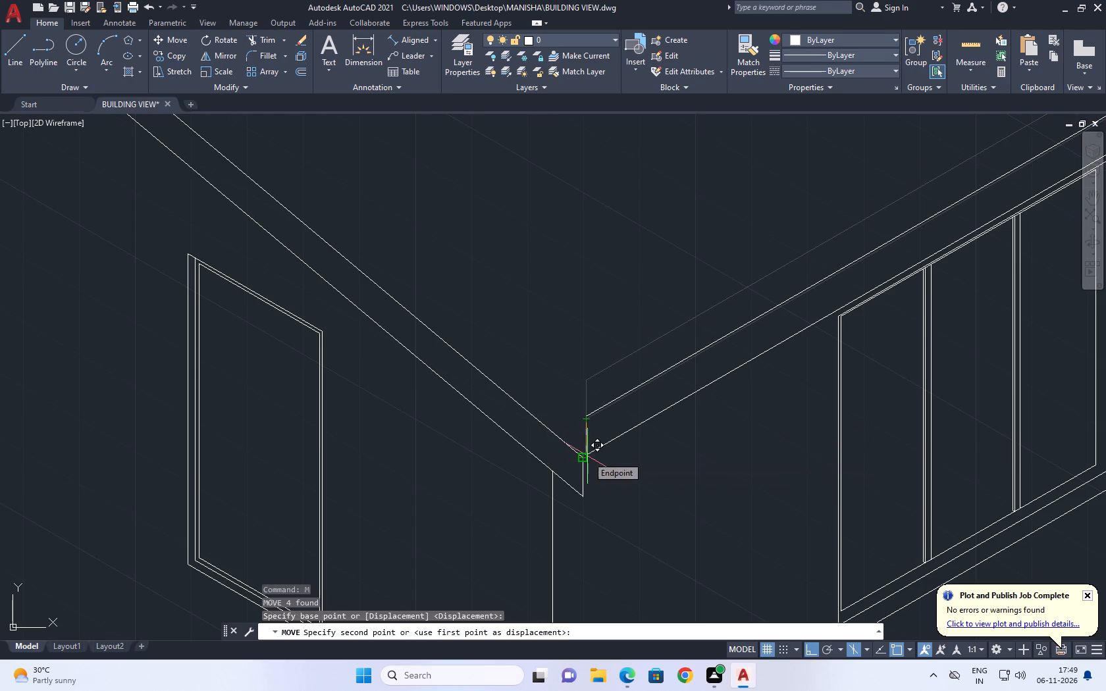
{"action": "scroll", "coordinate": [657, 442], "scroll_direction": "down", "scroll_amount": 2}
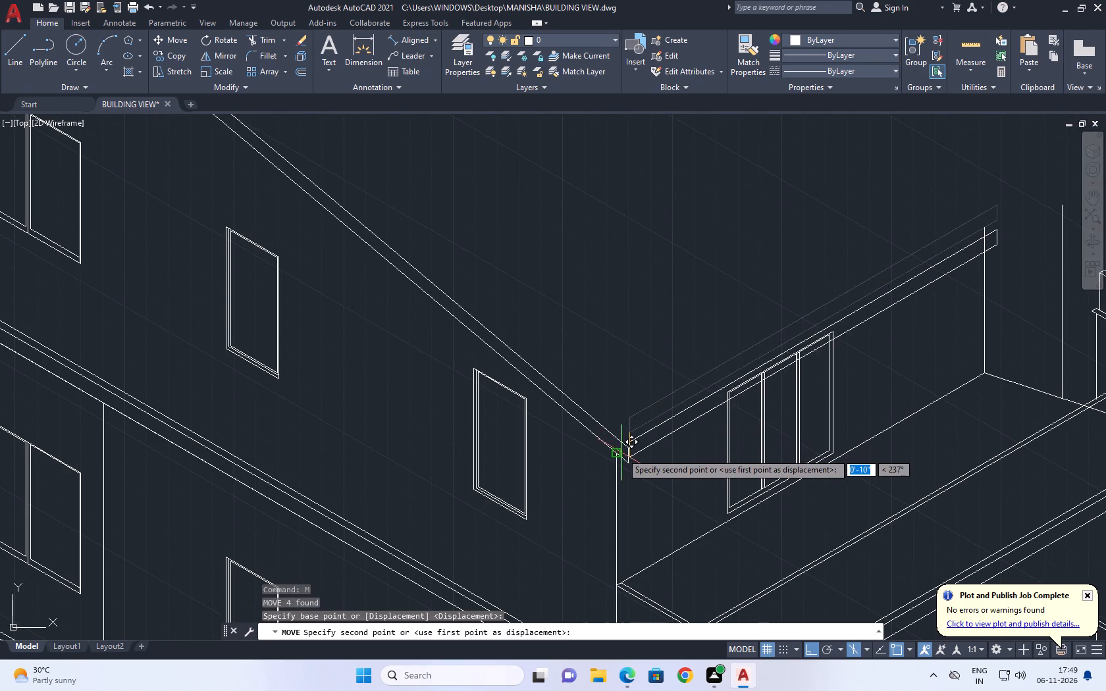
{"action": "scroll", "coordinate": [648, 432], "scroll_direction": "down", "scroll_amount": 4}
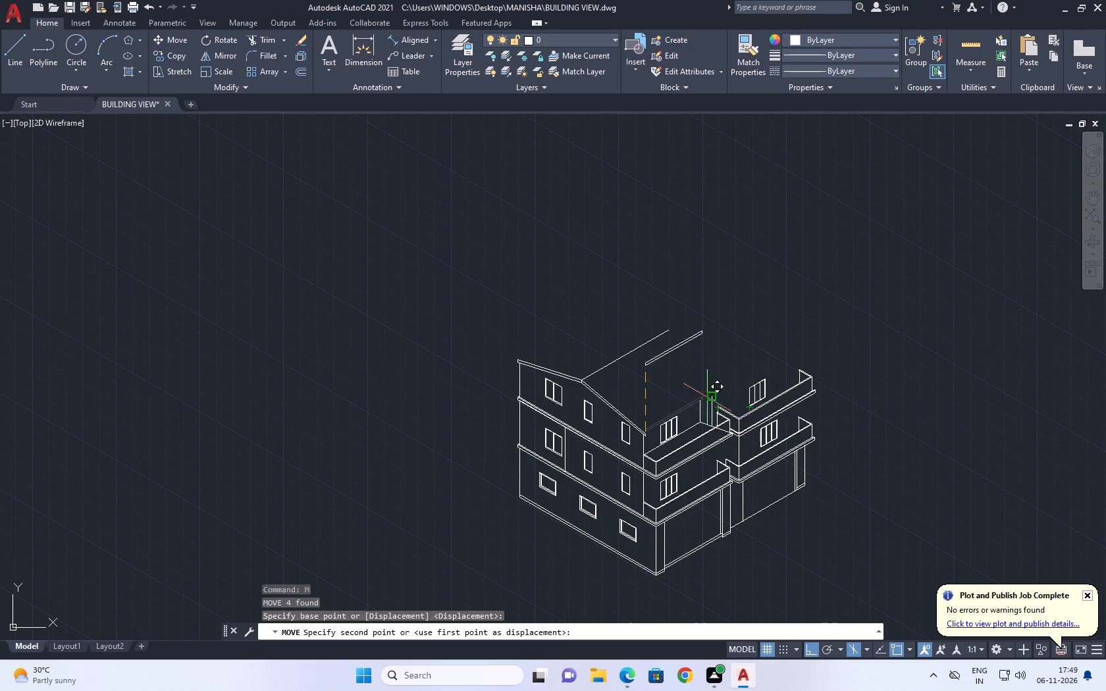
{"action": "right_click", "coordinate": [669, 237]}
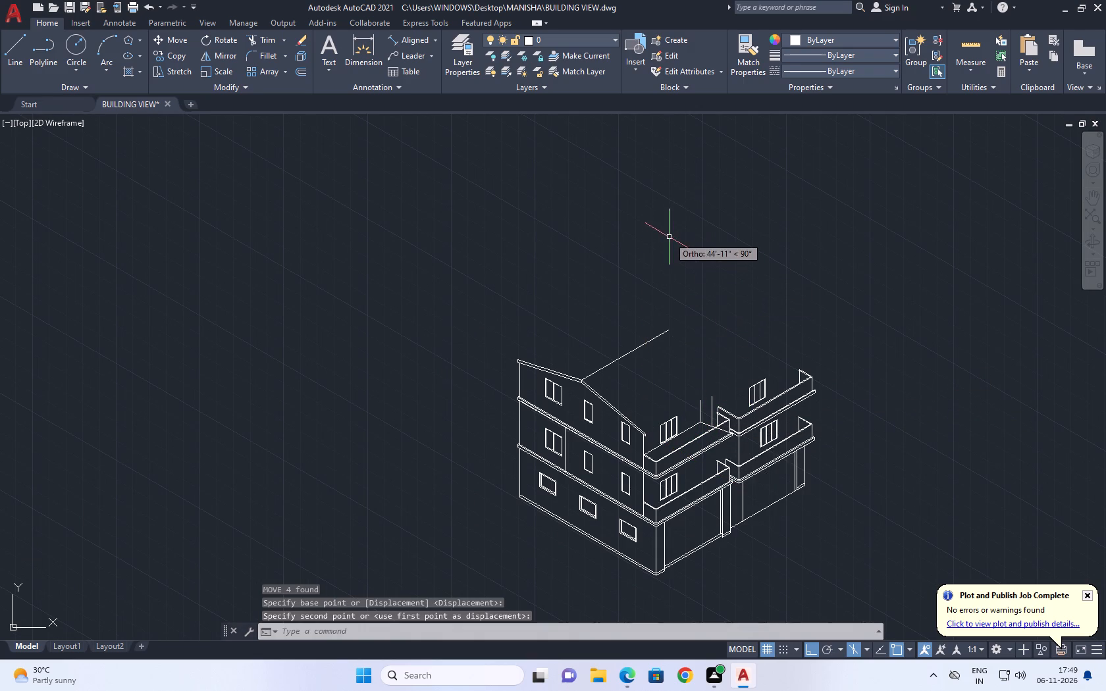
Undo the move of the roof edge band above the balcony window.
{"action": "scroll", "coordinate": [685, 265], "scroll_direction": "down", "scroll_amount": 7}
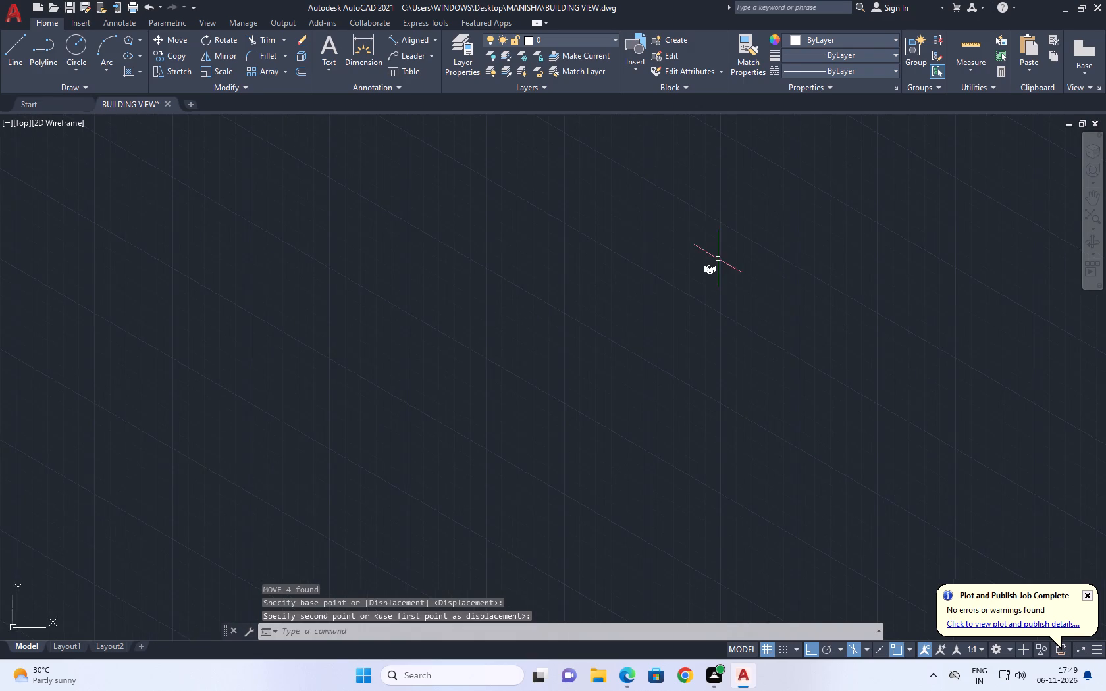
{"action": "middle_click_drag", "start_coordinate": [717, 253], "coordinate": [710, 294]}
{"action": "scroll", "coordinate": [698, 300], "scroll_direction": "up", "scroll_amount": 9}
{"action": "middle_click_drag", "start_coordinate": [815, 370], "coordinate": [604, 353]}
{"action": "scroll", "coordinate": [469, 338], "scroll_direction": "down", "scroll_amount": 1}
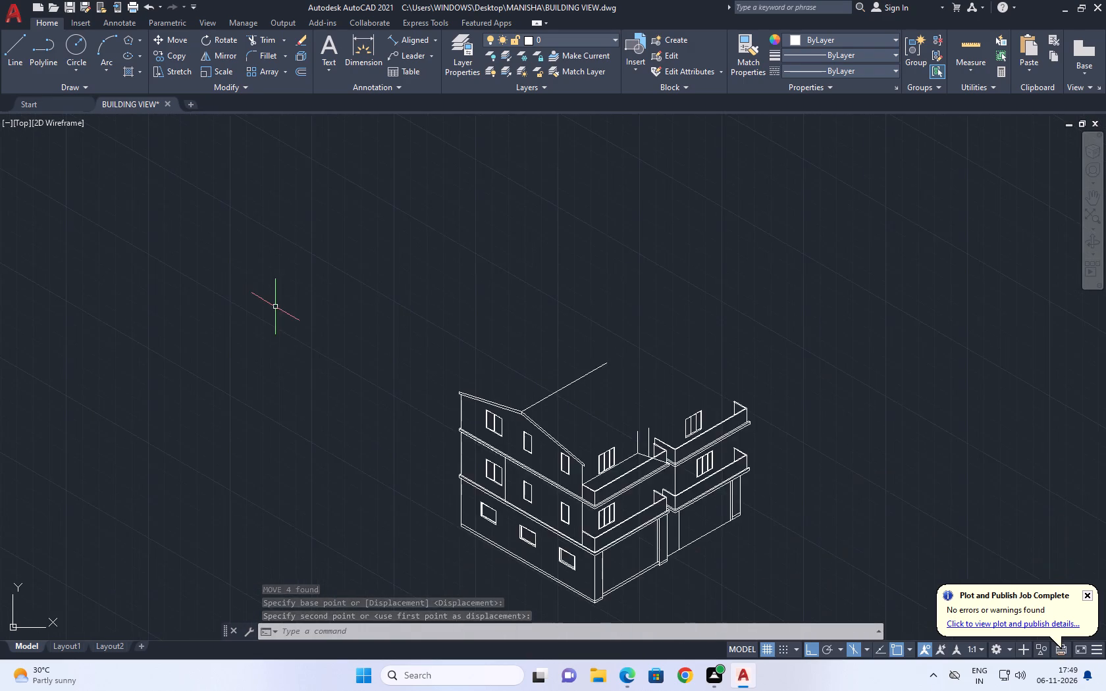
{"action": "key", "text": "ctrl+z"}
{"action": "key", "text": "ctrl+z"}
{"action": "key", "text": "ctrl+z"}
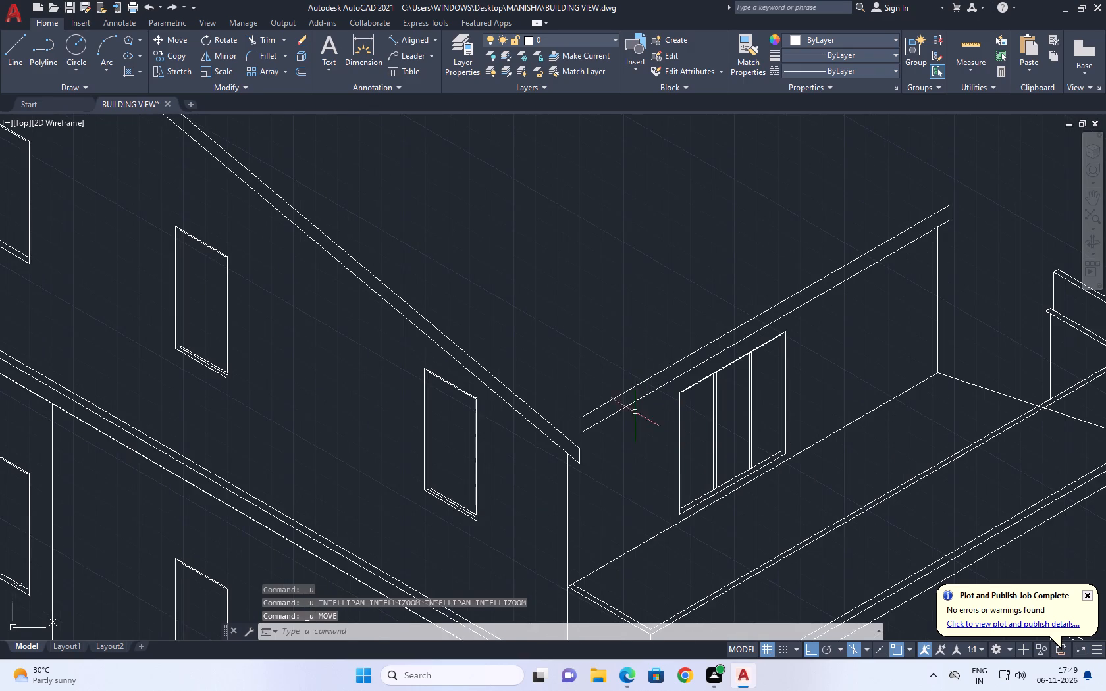
Erase the old roof edge band above the balcony window, both long lines and both short end edges.
{"action": "scroll", "coordinate": [627, 417], "scroll_direction": "up", "scroll_amount": 1}
{"action": "left_click", "coordinate": [629, 423]}
{"action": "left_click", "coordinate": [602, 353]}
{"action": "scroll", "coordinate": [561, 422], "scroll_direction": "up", "scroll_amount": 2}
{"action": "left_click_drag", "start_coordinate": [560, 438], "coordinate": [552, 431]}
{"action": "left_click", "coordinate": [529, 396]}
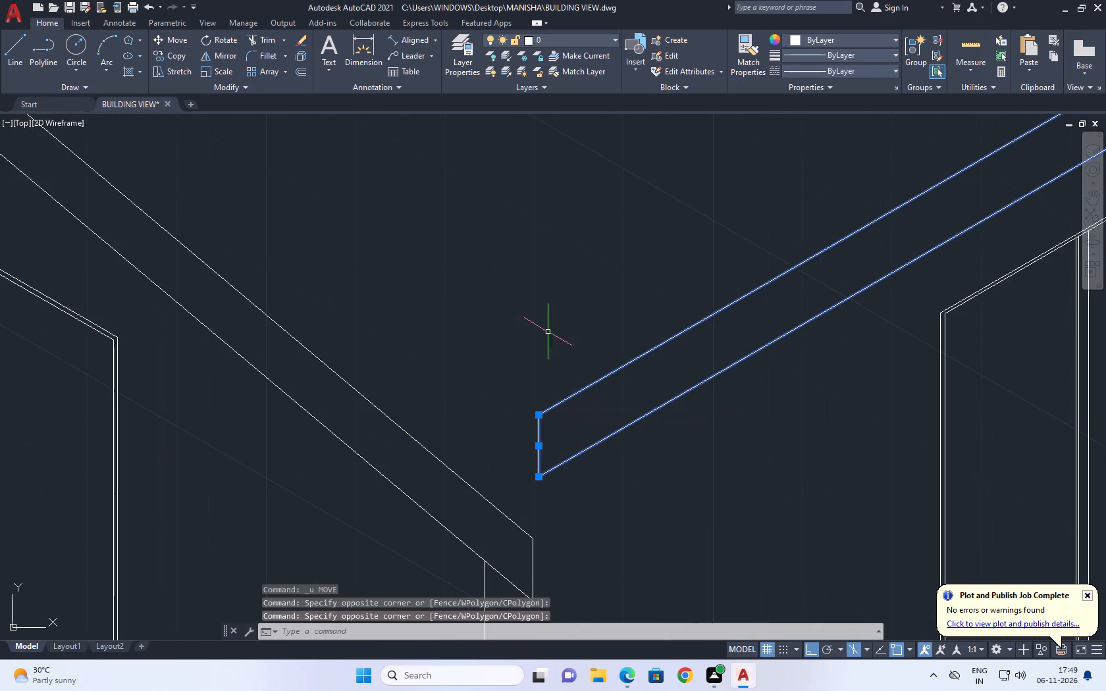
{"action": "middle_click_drag", "start_coordinate": [749, 315], "coordinate": [556, 419]}
{"action": "scroll", "coordinate": [555, 417], "scroll_direction": "down", "scroll_amount": 3}
{"action": "middle_click_drag", "start_coordinate": [779, 328], "coordinate": [718, 472]}
{"action": "scroll", "coordinate": [798, 388], "scroll_direction": "up", "scroll_amount": 3}
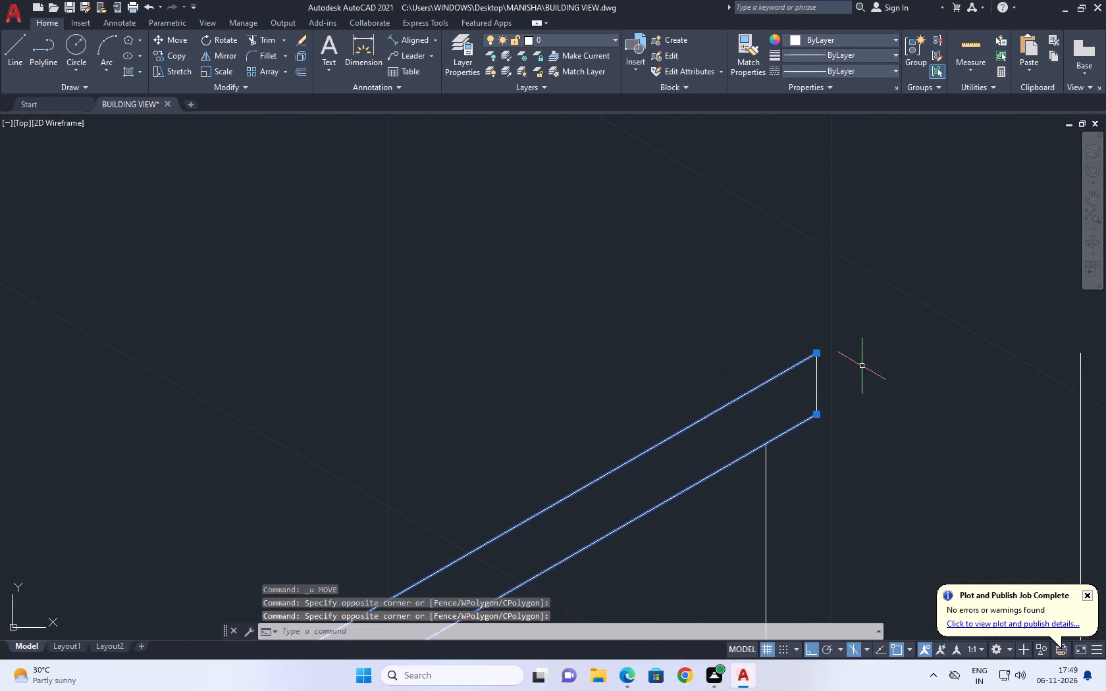
{"action": "left_click_drag", "start_coordinate": [866, 366], "coordinate": [860, 370]}
{"action": "left_click_drag", "start_coordinate": [767, 380], "coordinate": [760, 382]}
{"action": "right_click", "coordinate": [662, 312]}
{"action": "left_click", "coordinate": [709, 391]}
Copy the ridge line from the gable apex to where the balcony-side wall corner meets the lower slope line.
{"action": "scroll", "coordinate": [709, 388], "scroll_direction": "down", "scroll_amount": 2}
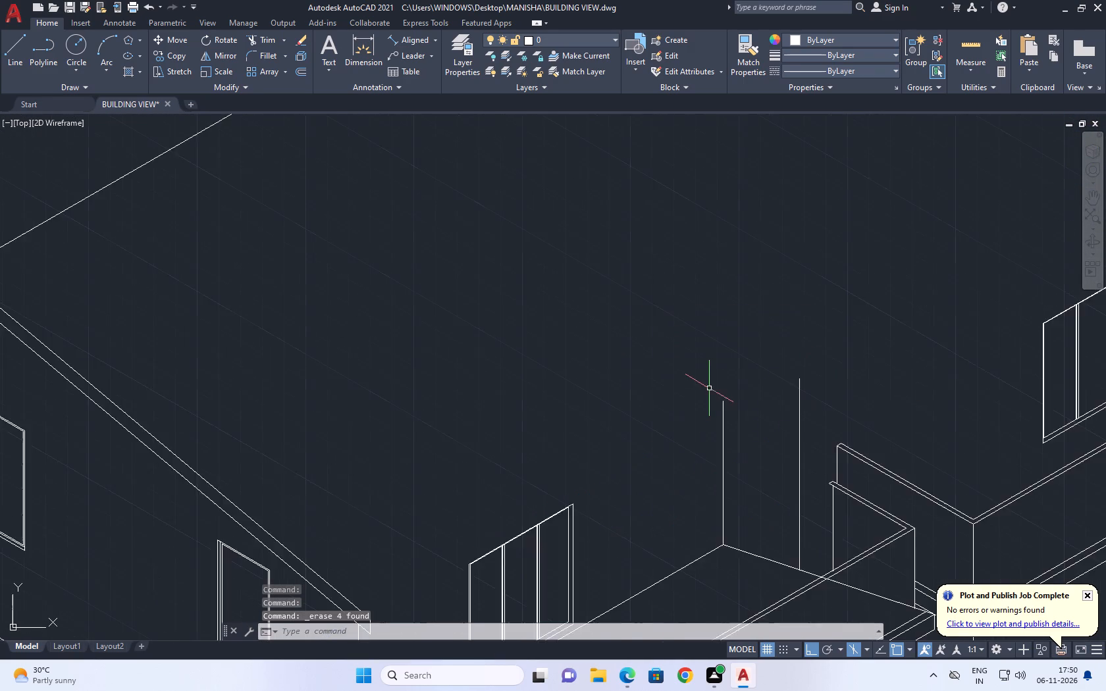
{"action": "scroll", "coordinate": [709, 388], "scroll_direction": "down", "scroll_amount": 5}
{"action": "scroll", "coordinate": [614, 401], "scroll_direction": "up", "scroll_amount": 2}
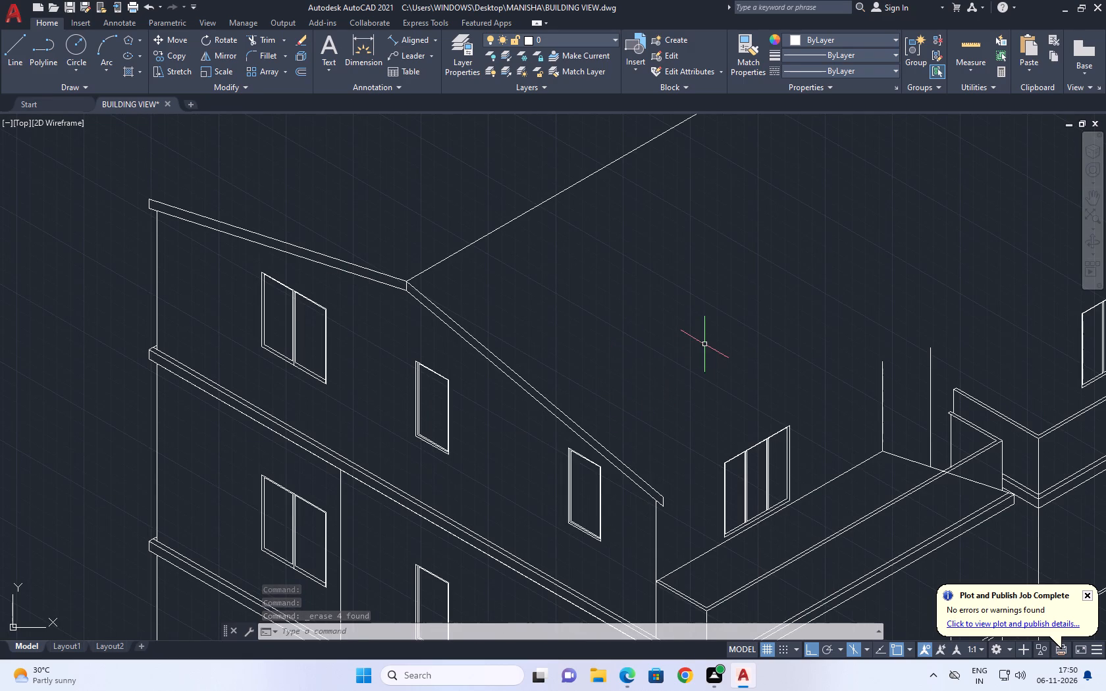
{"action": "middle_click_drag", "start_coordinate": [672, 386], "coordinate": [694, 402]}
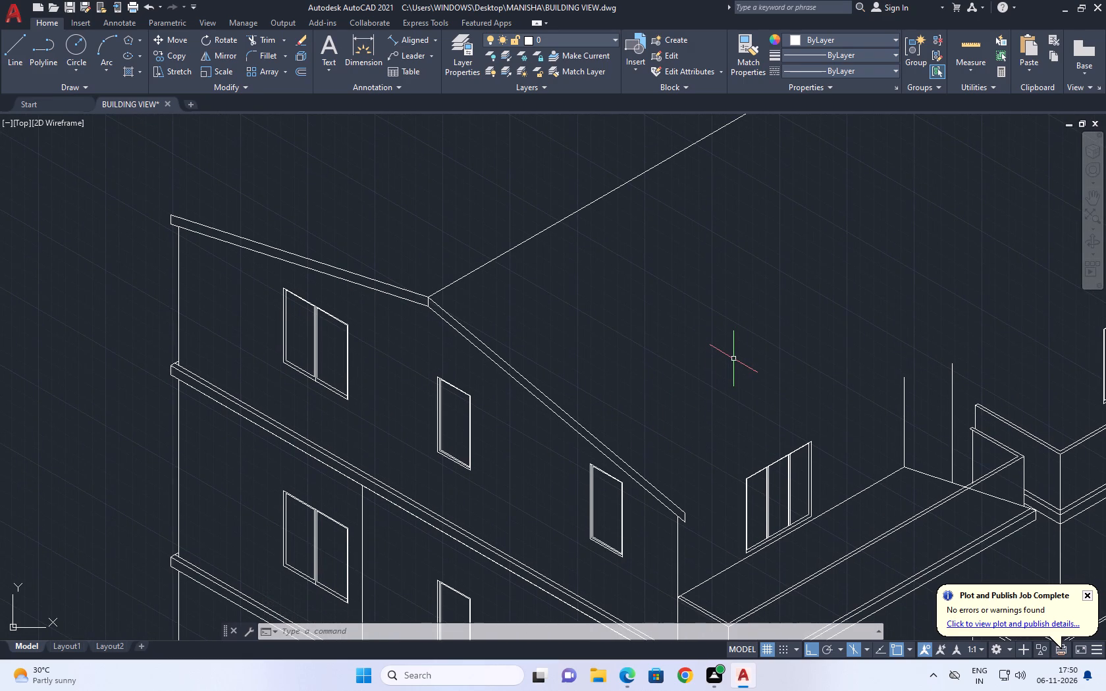
{"action": "left_click_drag", "start_coordinate": [609, 245], "coordinate": [594, 241]}
{"action": "left_click_drag", "start_coordinate": [509, 220], "coordinate": [497, 224]}
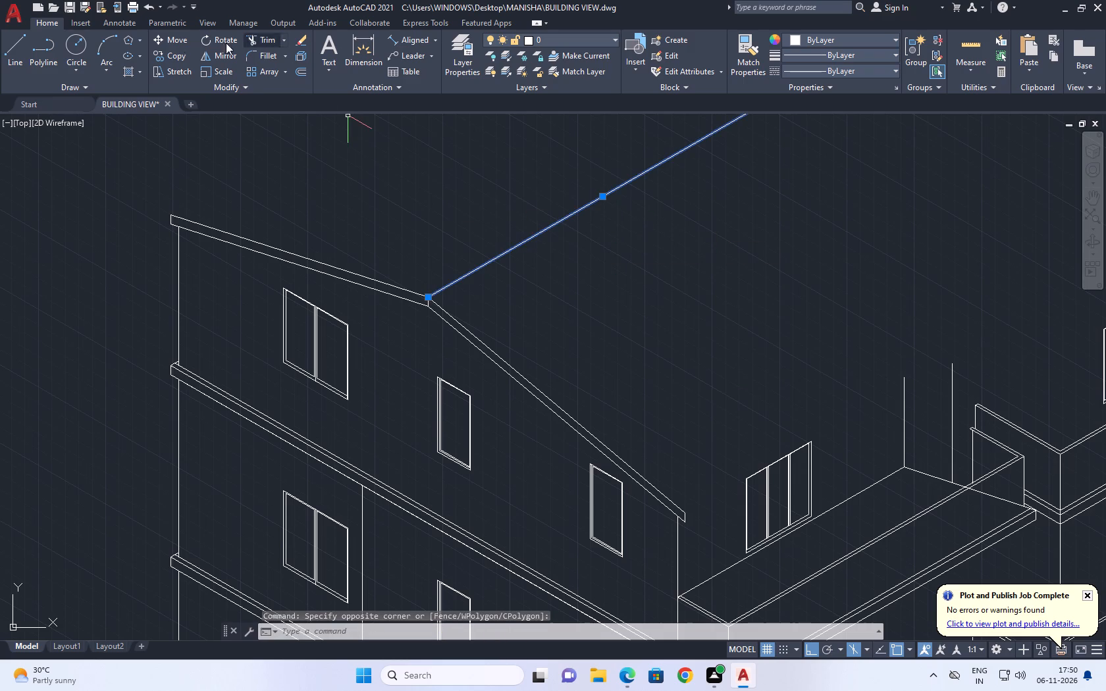
{"action": "left_click", "coordinate": [176, 53]}
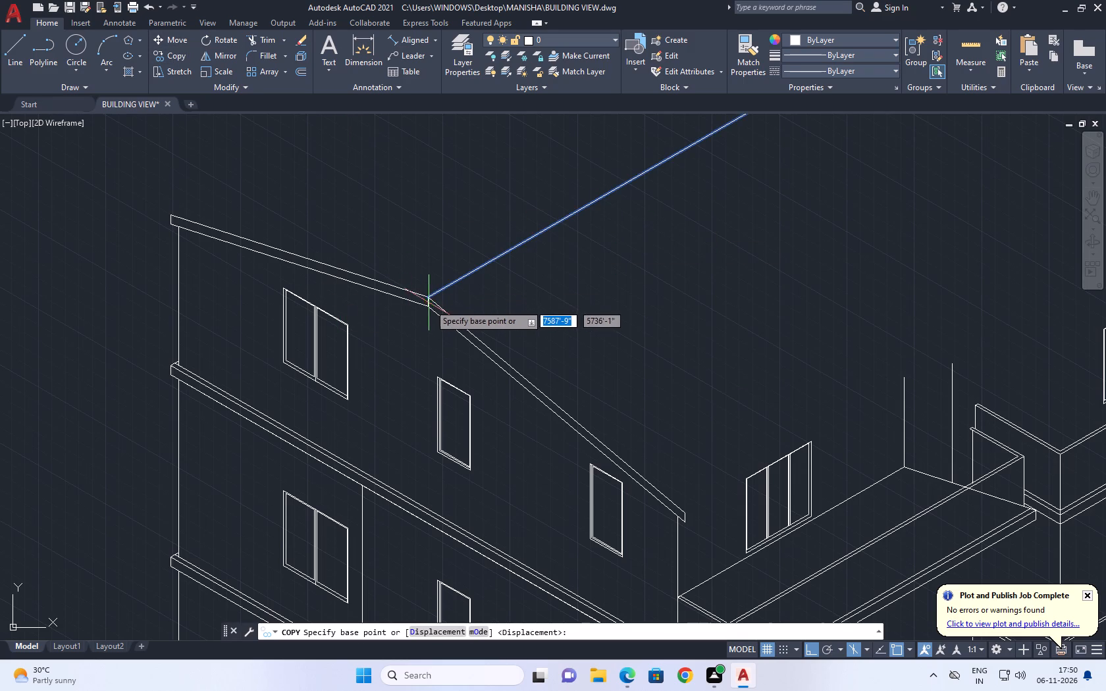
{"action": "left_click", "coordinate": [430, 296]}
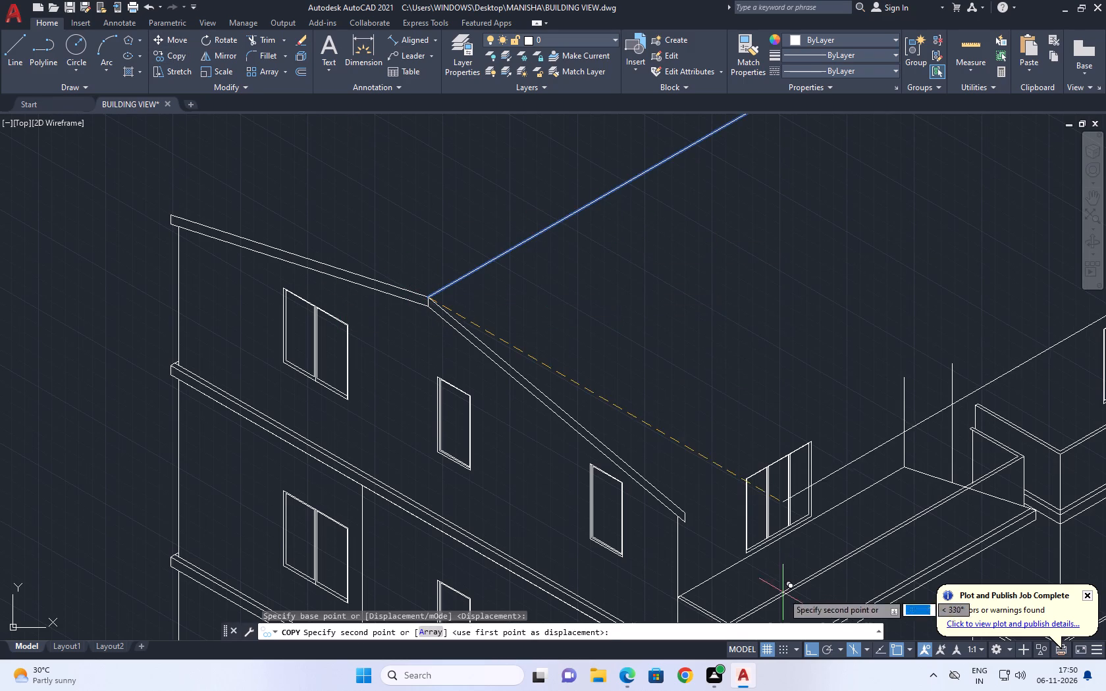
{"action": "scroll", "coordinate": [710, 579], "scroll_direction": "up", "scroll_amount": 2}
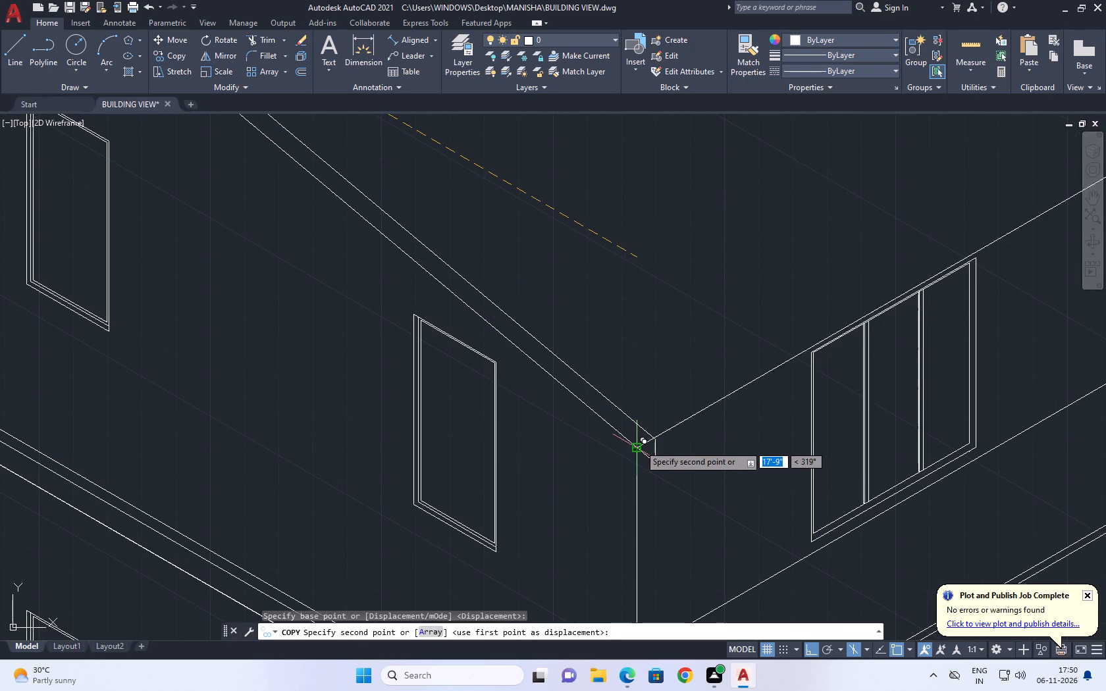
{"action": "left_click", "coordinate": [639, 445]}
Place another ridge line copy where the opposite outer wall corner meets the lower slope line, and finish copying.
{"action": "scroll", "coordinate": [722, 382], "scroll_direction": "down", "scroll_amount": 2}
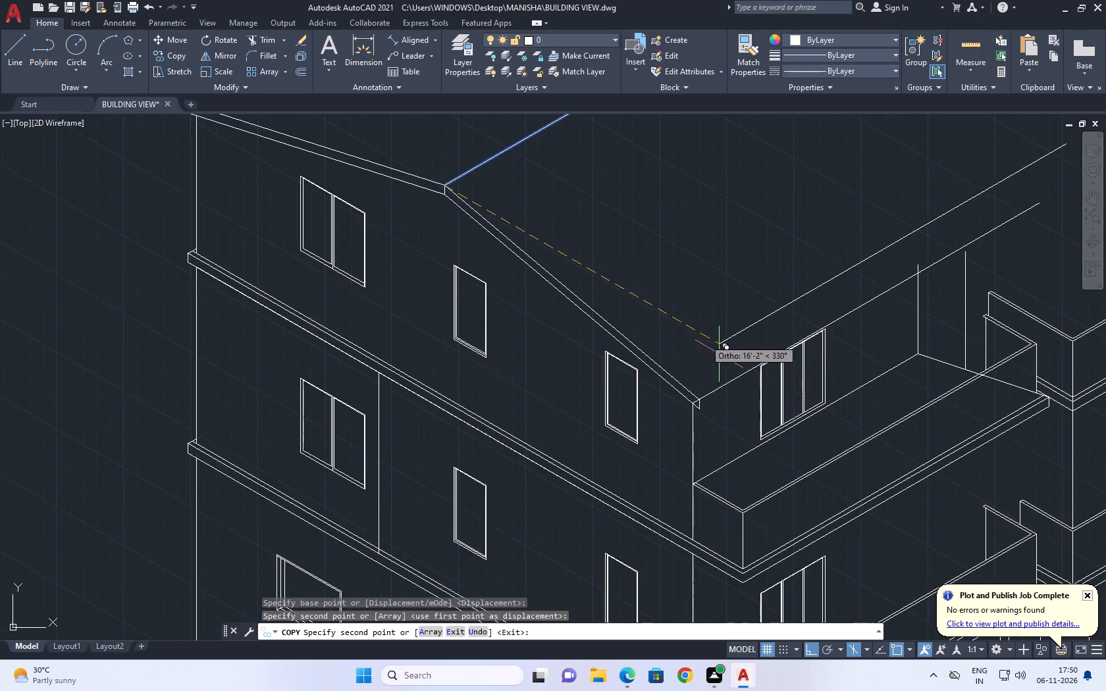
{"action": "scroll", "coordinate": [705, 339], "scroll_direction": "down", "scroll_amount": 1}
{"action": "scroll", "coordinate": [338, 189], "scroll_direction": "up", "scroll_amount": 1}
{"action": "scroll", "coordinate": [434, 205], "scroll_direction": "up", "scroll_amount": 1}
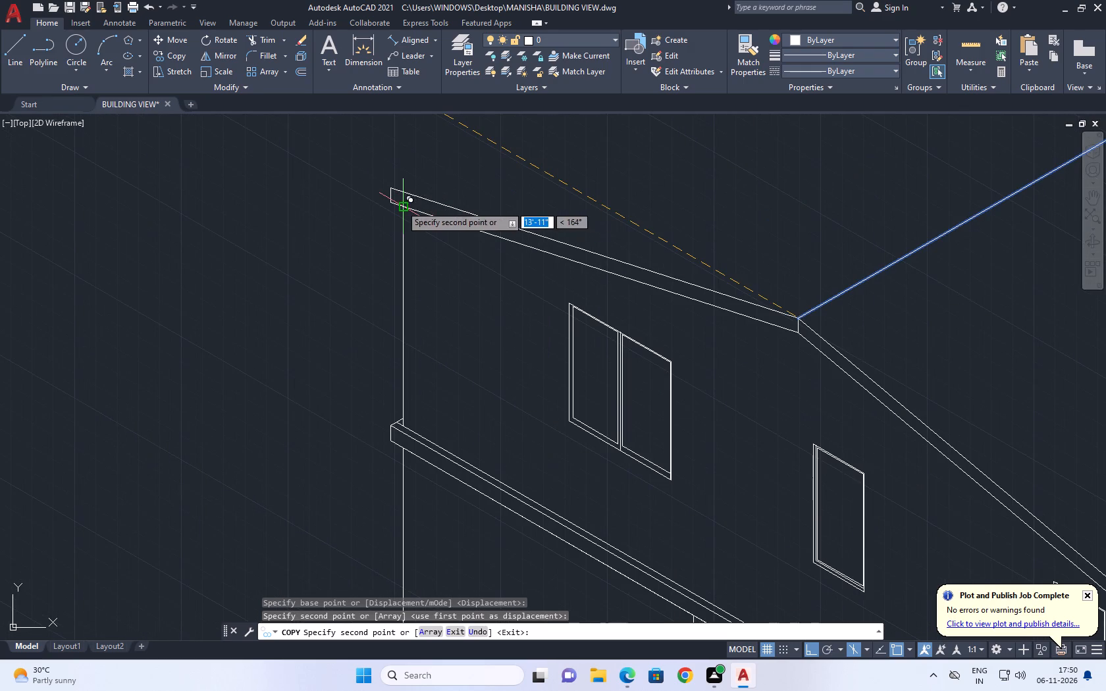
{"action": "left_click_drag", "start_coordinate": [401, 205], "coordinate": [412, 207]}
{"action": "right_click", "coordinate": [616, 193]}
{"action": "left_click", "coordinate": [651, 218]}
{"action": "scroll", "coordinate": [659, 232], "scroll_direction": "down", "scroll_amount": 2}
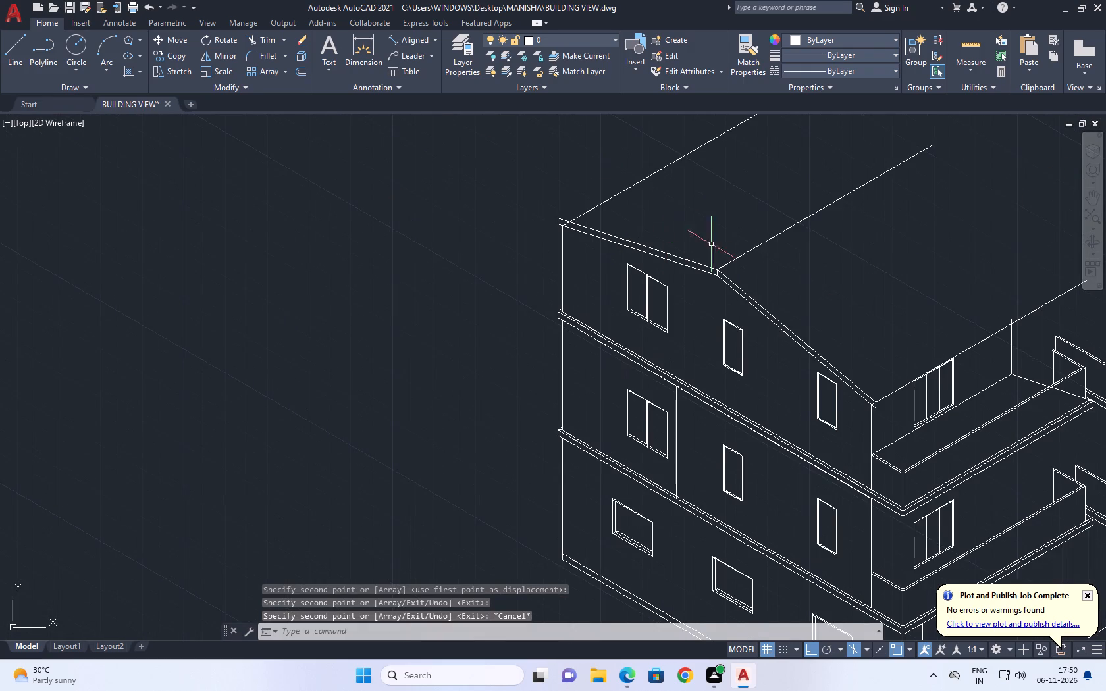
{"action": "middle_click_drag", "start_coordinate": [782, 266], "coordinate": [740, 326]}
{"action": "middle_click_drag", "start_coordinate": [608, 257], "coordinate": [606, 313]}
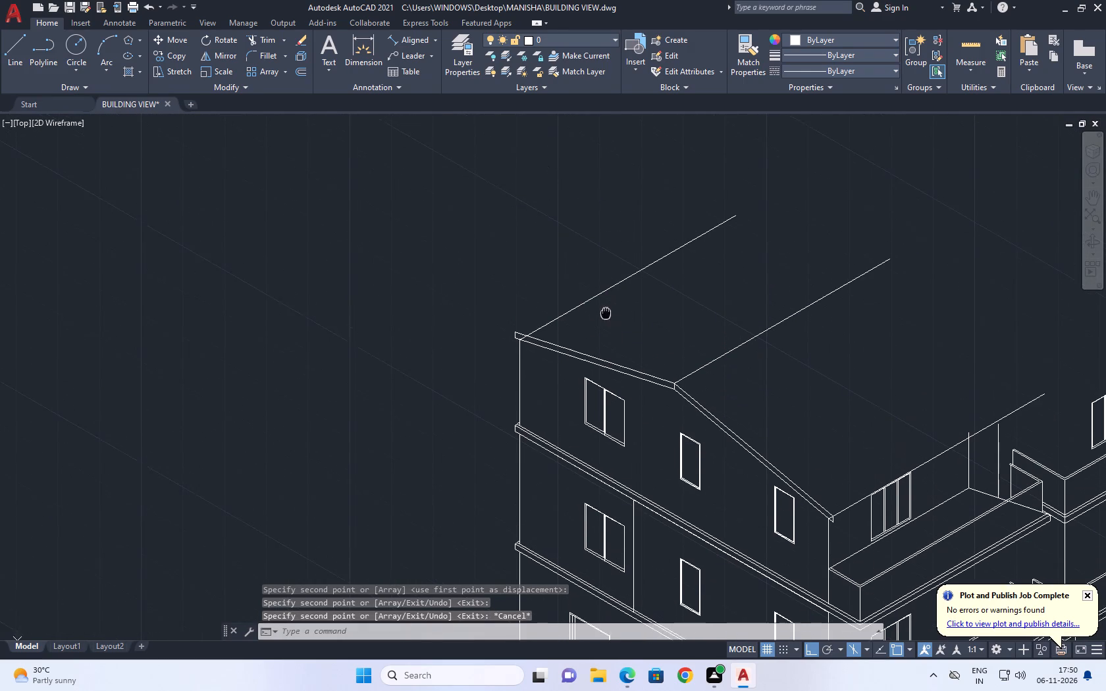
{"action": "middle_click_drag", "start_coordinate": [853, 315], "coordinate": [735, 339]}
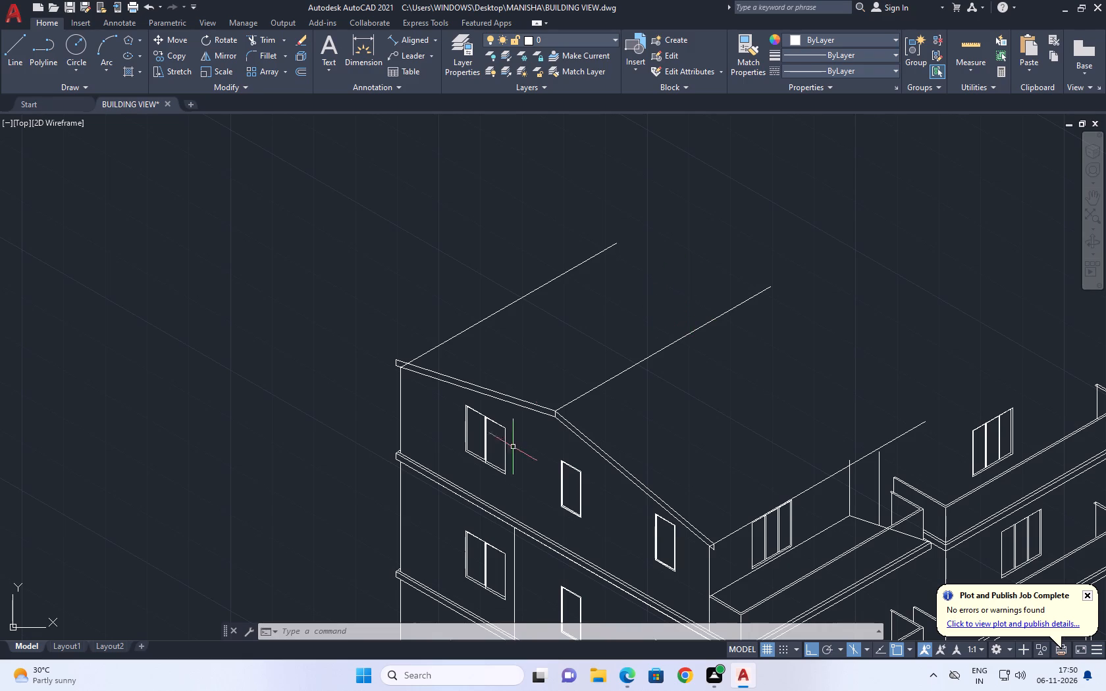
Copy the front gable's complete roof edge band, including its short end and apex edges, about 22'-8" along the ridge direction to the rear.
{"action": "middle_click_drag", "start_coordinate": [515, 455], "coordinate": [599, 394]}
{"action": "scroll", "coordinate": [608, 377], "scroll_direction": "up", "scroll_amount": 2}
{"action": "left_click", "coordinate": [829, 342]}
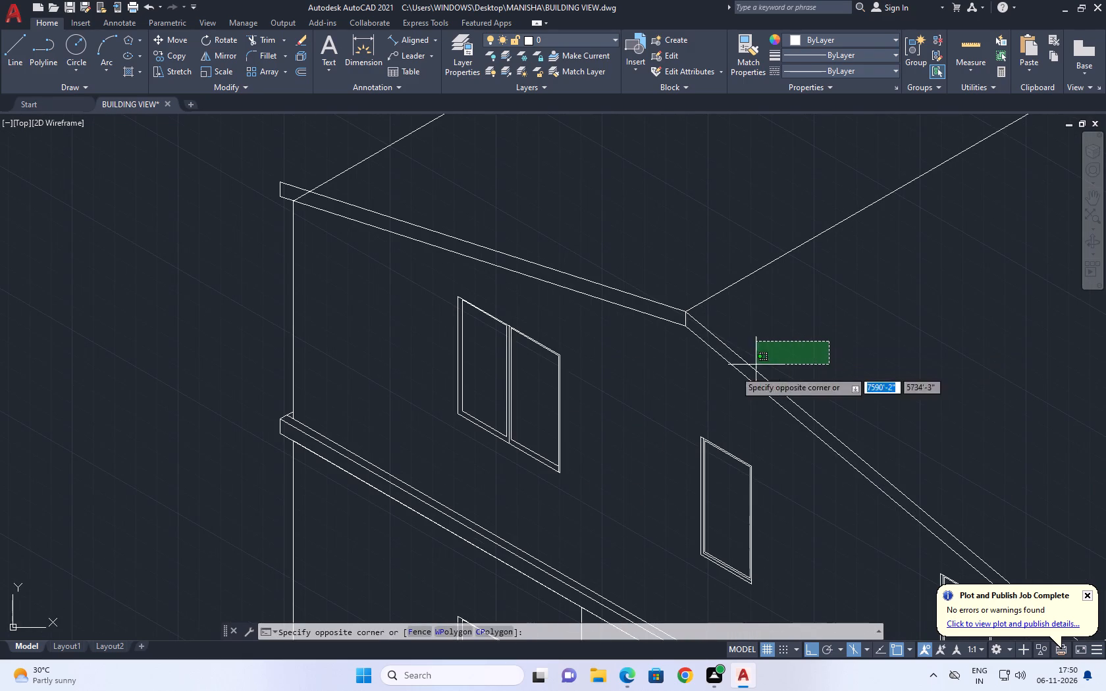
{"action": "left_click", "coordinate": [704, 383]}
{"action": "left_click", "coordinate": [668, 293]}
{"action": "left_click", "coordinate": [635, 323]}
{"action": "left_click", "coordinate": [662, 255]}
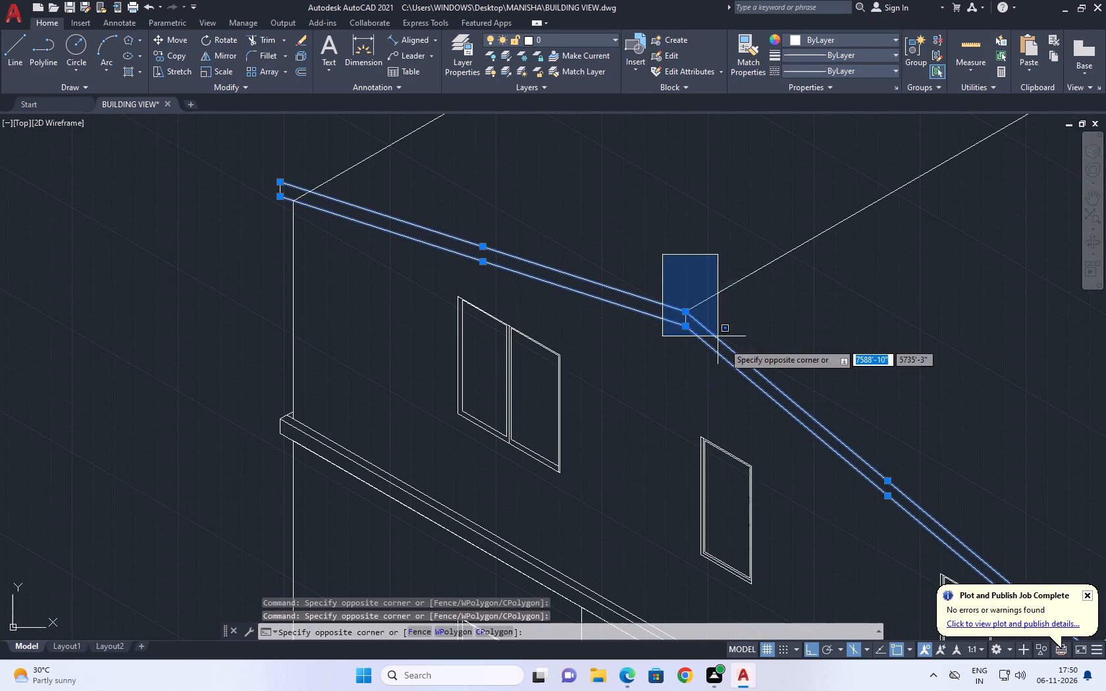
{"action": "left_click", "coordinate": [752, 372]}
{"action": "left_click", "coordinate": [223, 167]}
{"action": "left_click", "coordinate": [330, 228]}
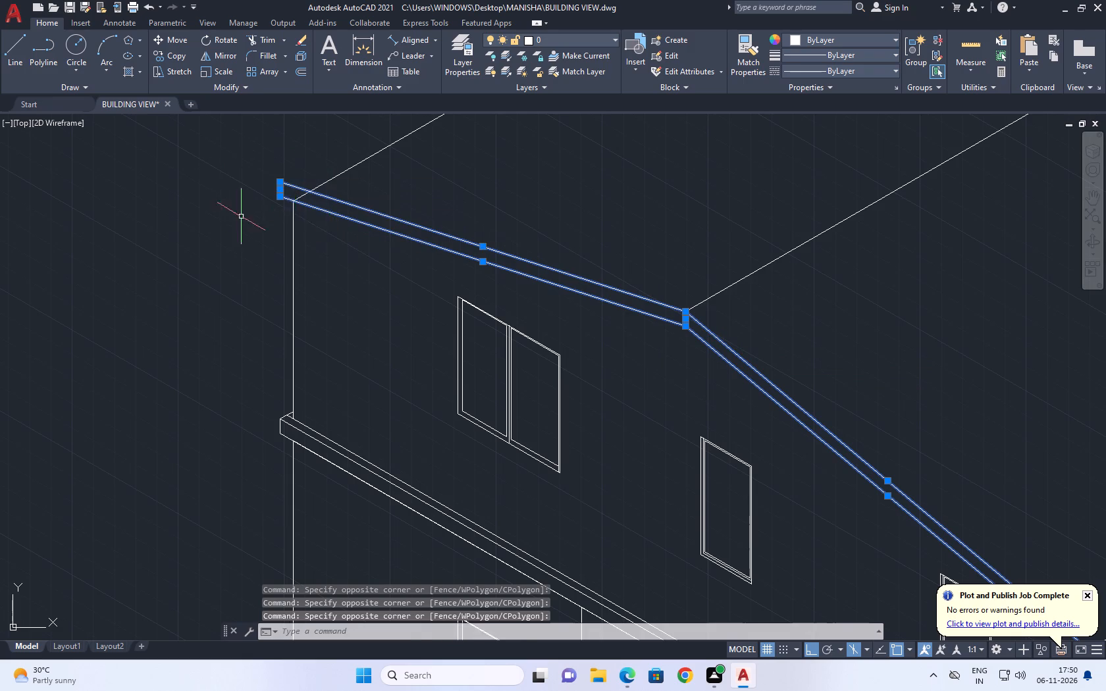
{"action": "scroll", "coordinate": [240, 216], "scroll_direction": "down", "scroll_amount": 3}
{"action": "scroll", "coordinate": [438, 305], "scroll_direction": "up", "scroll_amount": 3}
{"action": "scroll", "coordinate": [450, 382], "scroll_direction": "up", "scroll_amount": 4}
{"action": "left_click", "coordinate": [491, 259]}
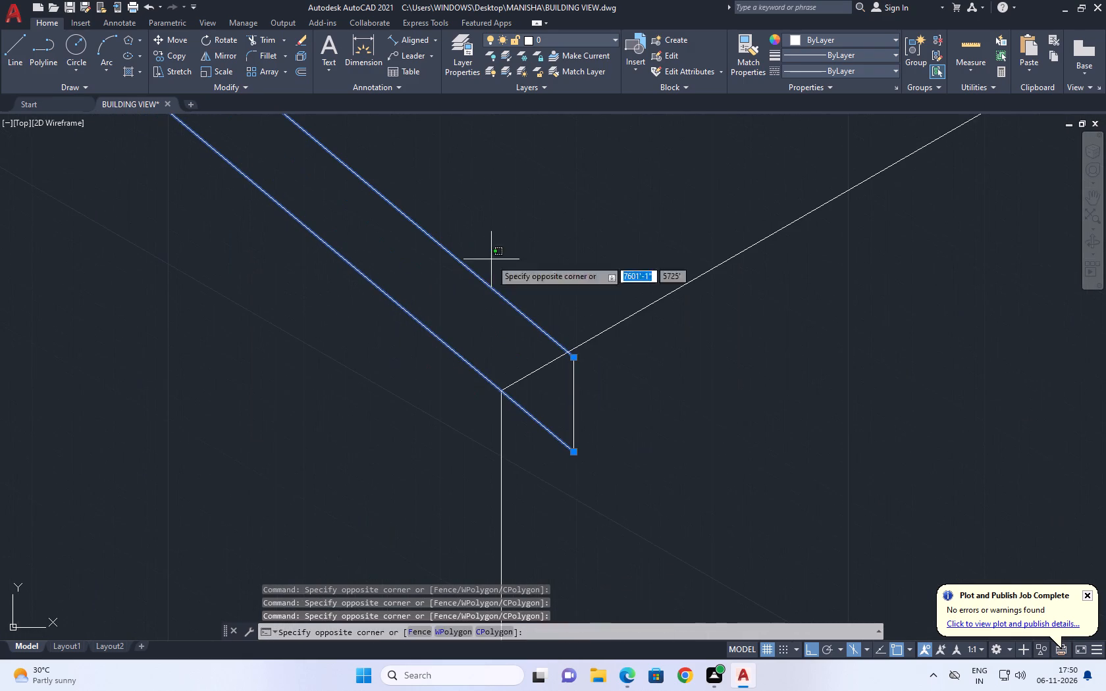
{"action": "left_click_drag", "start_coordinate": [679, 487], "coordinate": [679, 494]}
{"action": "left_click", "coordinate": [174, 54]}
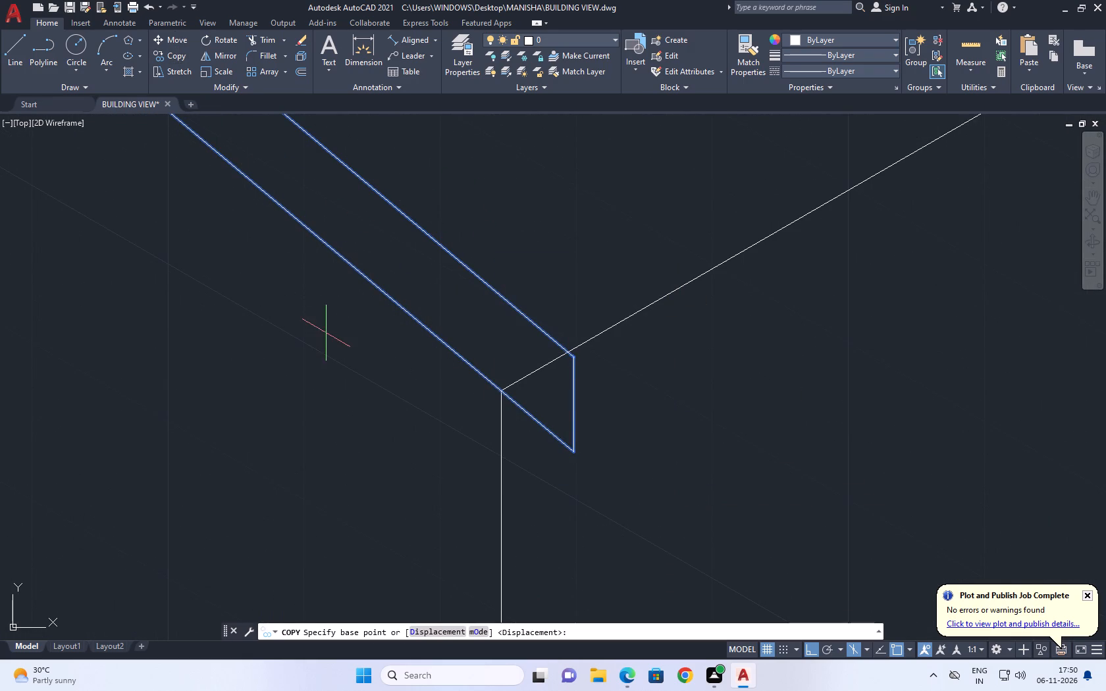
{"action": "scroll", "coordinate": [559, 442], "scroll_direction": "down", "scroll_amount": 1}
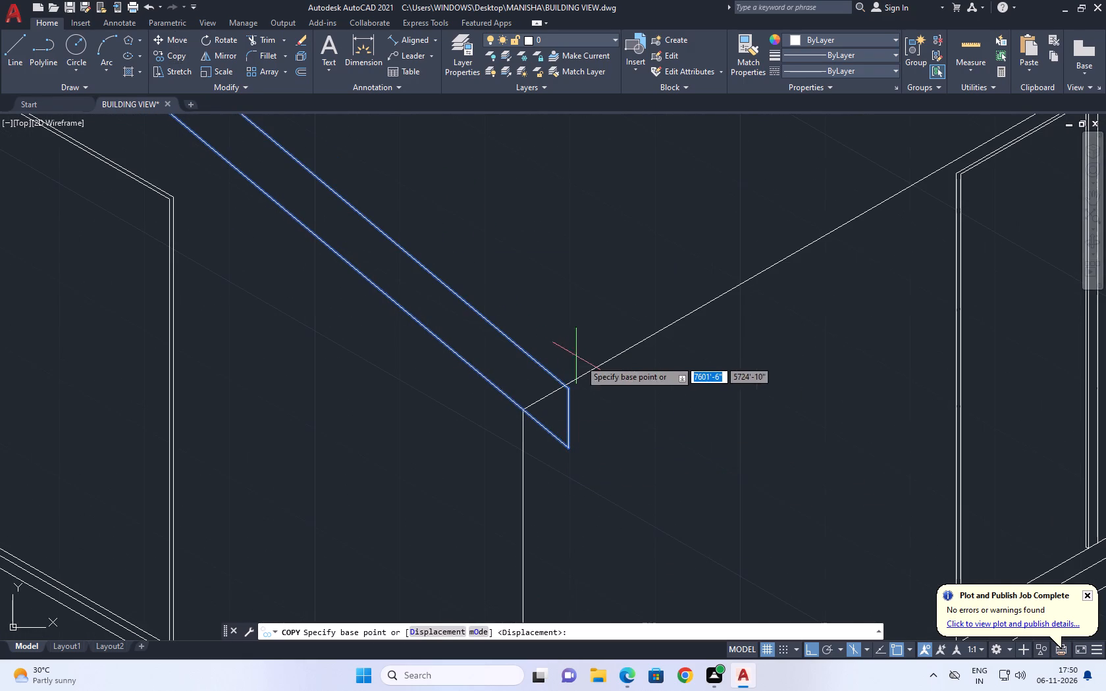
{"action": "scroll", "coordinate": [591, 386], "scroll_direction": "down", "scroll_amount": 2}
{"action": "scroll", "coordinate": [658, 382], "scroll_direction": "down", "scroll_amount": 3}
{"action": "middle_click_drag", "start_coordinate": [559, 282], "coordinate": [563, 305]}
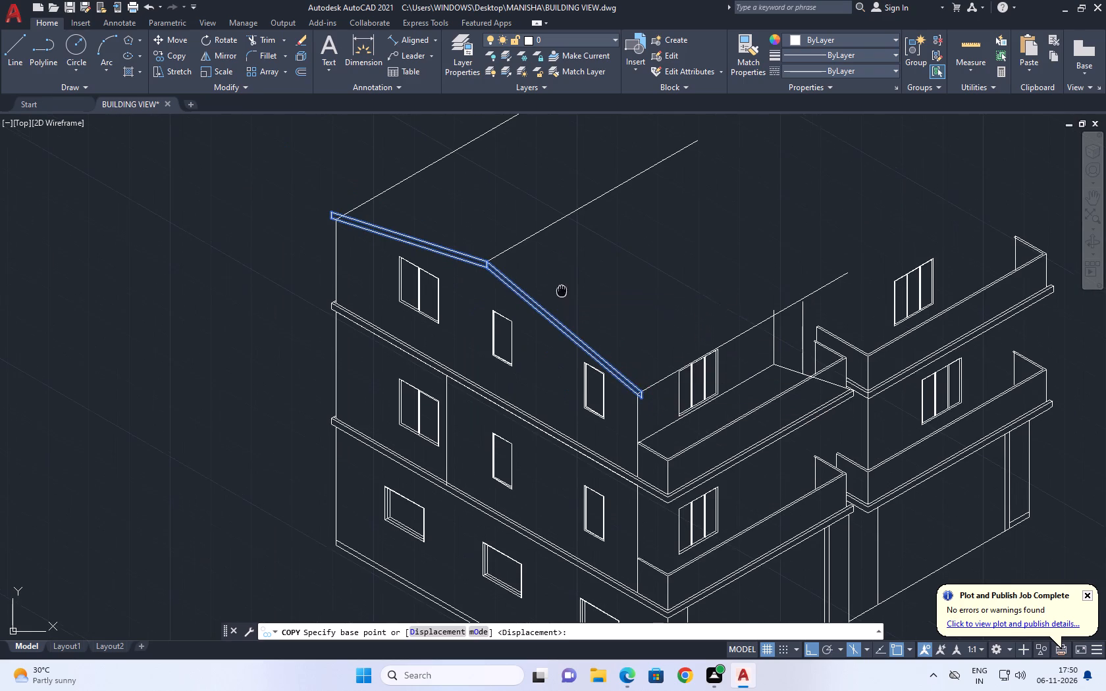
{"action": "middle_click_drag", "start_coordinate": [563, 305], "coordinate": [566, 426]}
{"action": "scroll", "coordinate": [492, 413], "scroll_direction": "up", "scroll_amount": 1}
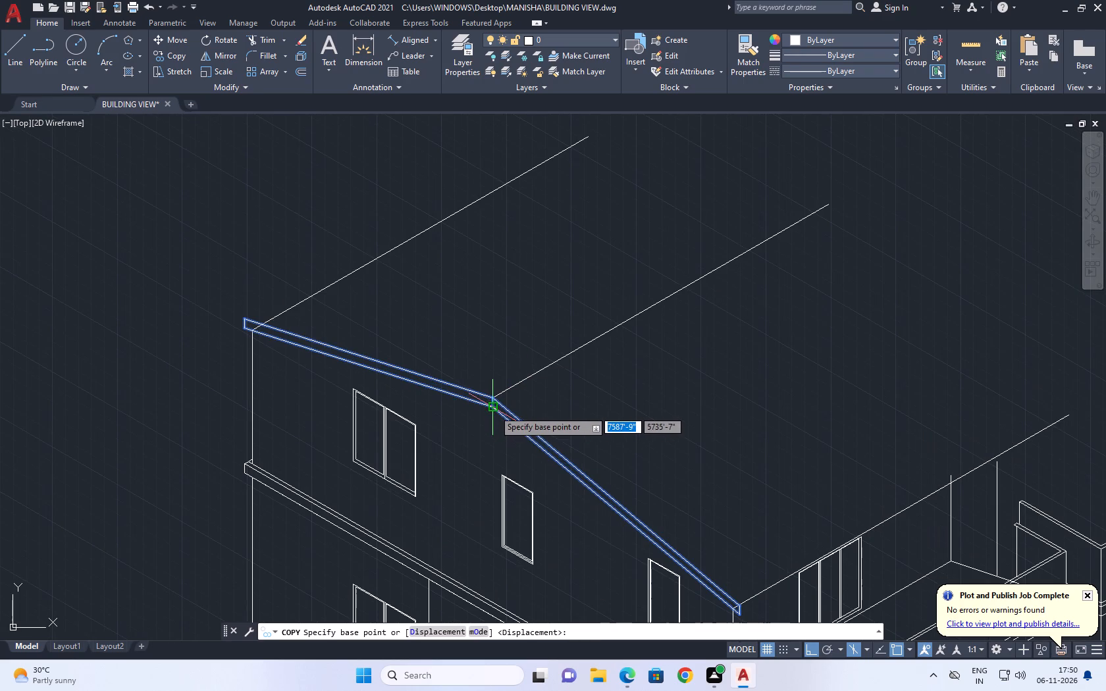
{"action": "left_click", "coordinate": [494, 410]}
{"action": "middle_click_drag", "start_coordinate": [697, 245], "coordinate": [650, 349]}
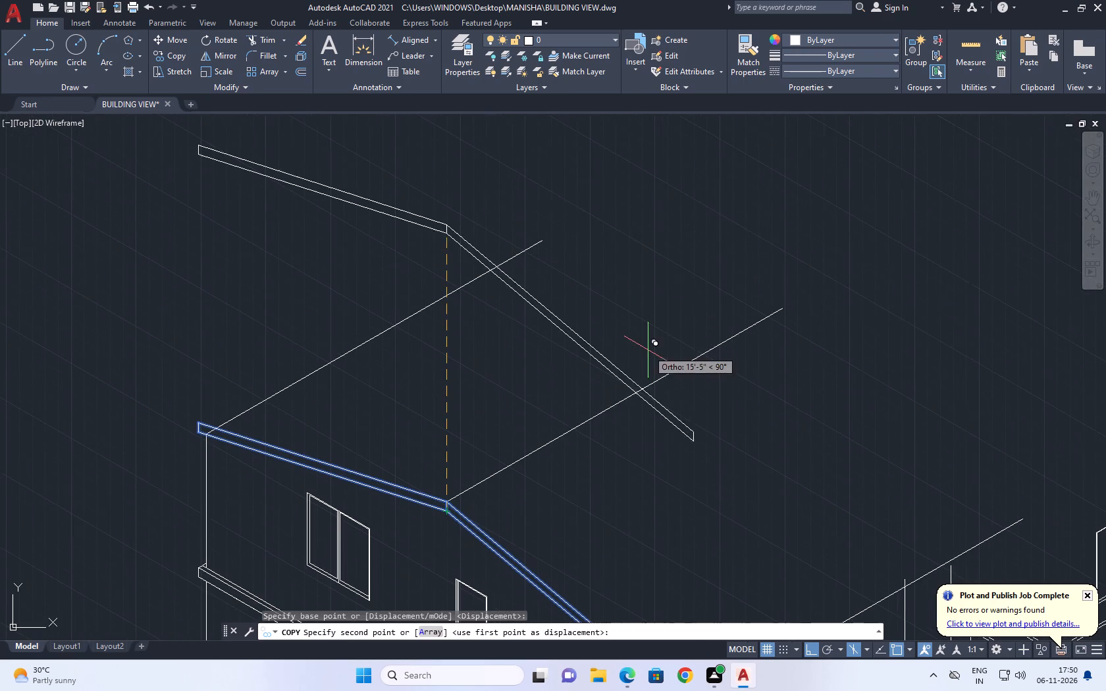
{"action": "key", "text": "F5"}
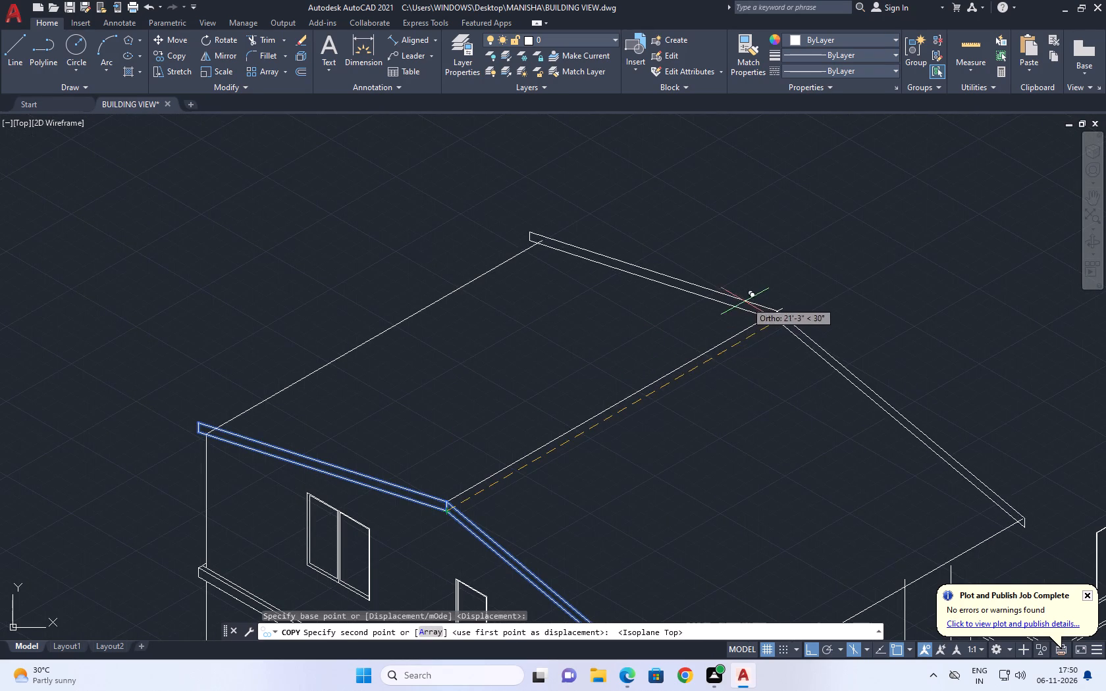
{"action": "scroll", "coordinate": [764, 301], "scroll_direction": "up", "scroll_amount": 1}
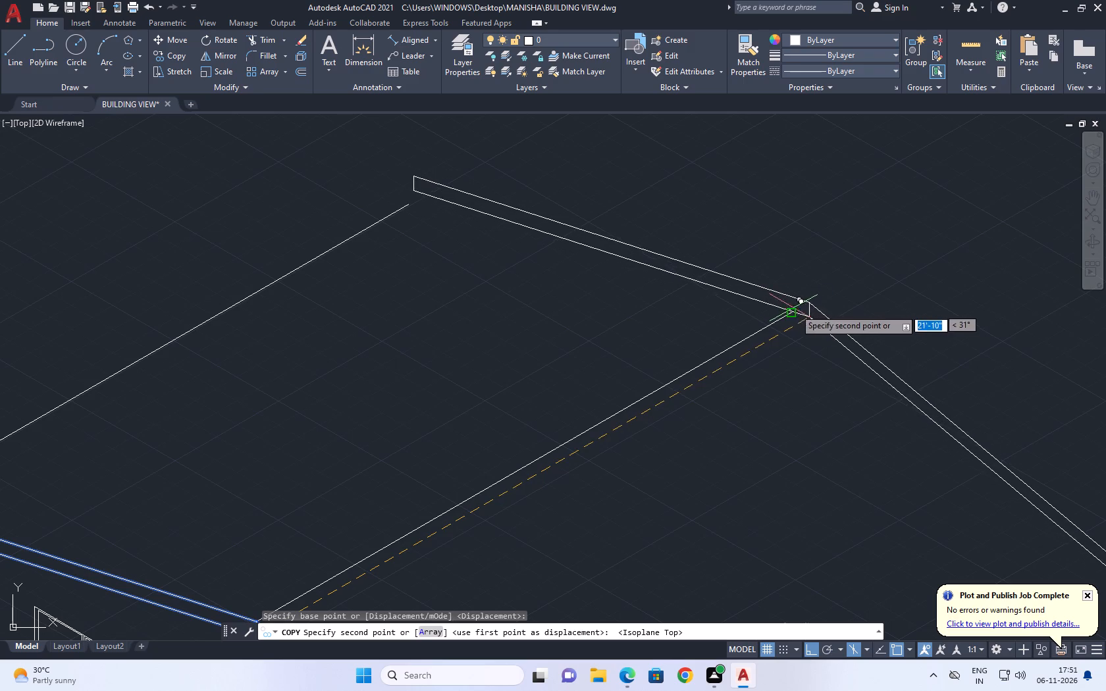
{"action": "scroll", "coordinate": [837, 323], "scroll_direction": "up", "scroll_amount": 2}
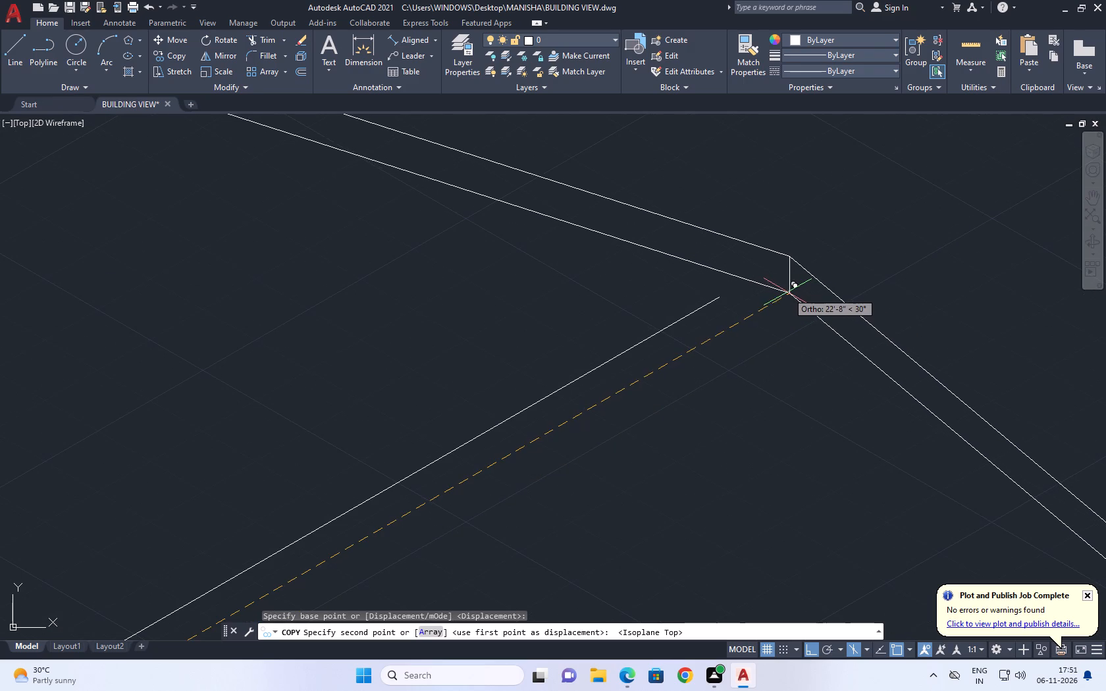
{"action": "left_click", "coordinate": [783, 294]}
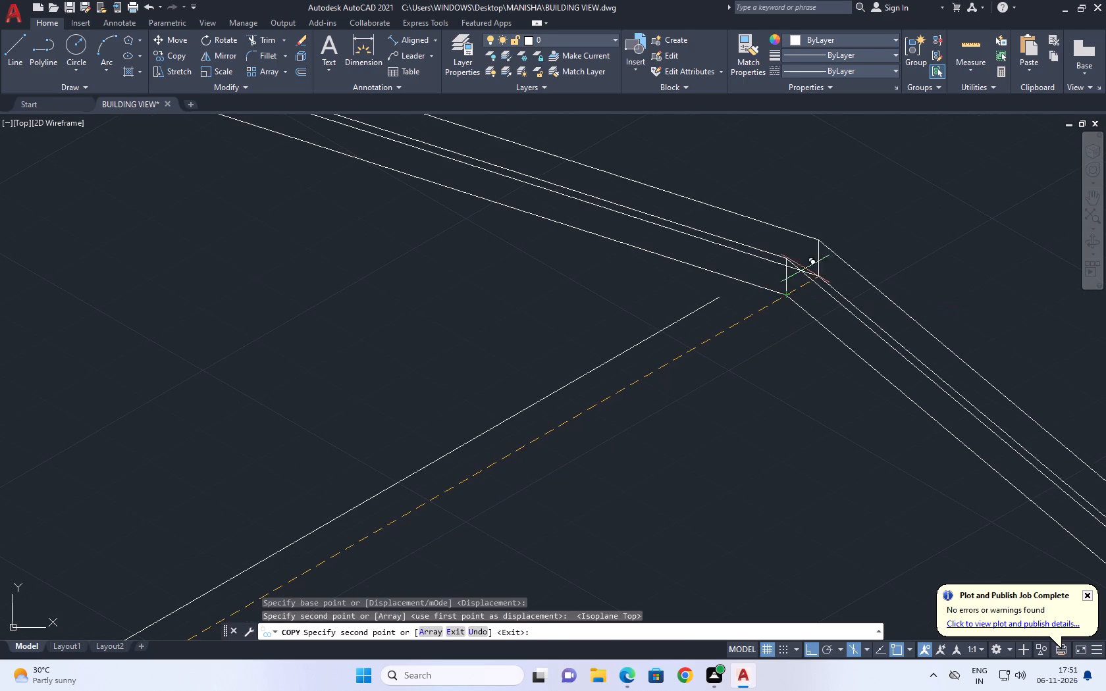
{"action": "right_click", "coordinate": [823, 232]}
{"action": "left_click", "coordinate": [858, 251]}
Stretch the ridge line's rear end along its direction past the apex of the copied rear gable band.
{"action": "scroll", "coordinate": [770, 263], "scroll_direction": "down", "scroll_amount": 4}
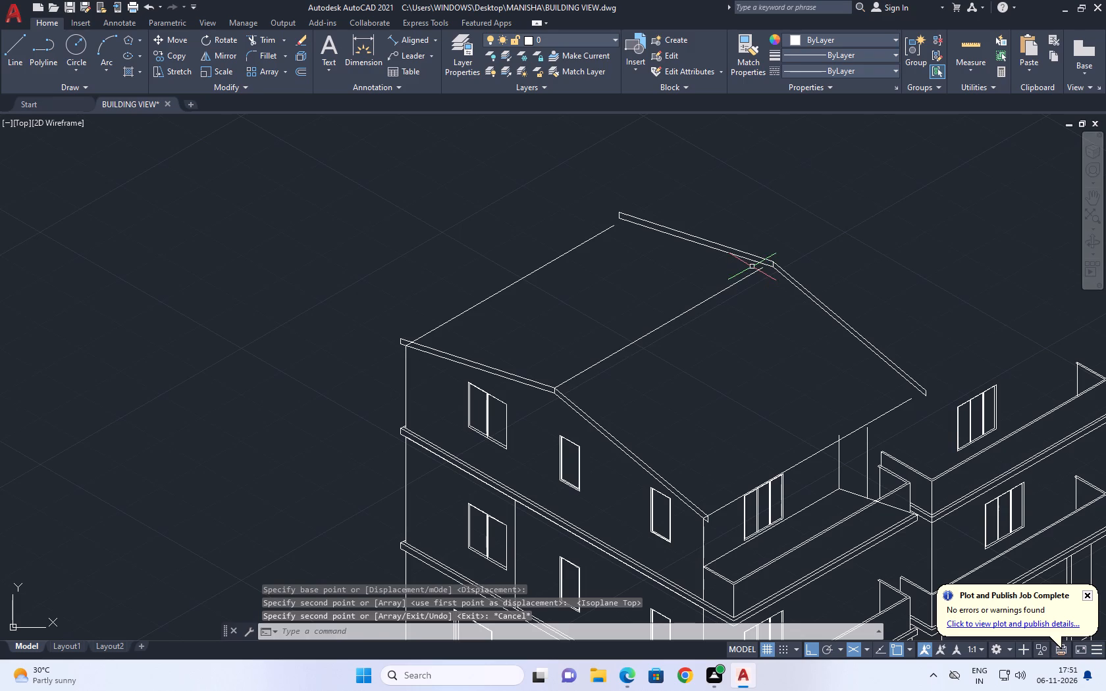
{"action": "left_click", "coordinate": [751, 268]}
{"action": "left_click", "coordinate": [732, 292]}
{"action": "scroll", "coordinate": [757, 266], "scroll_direction": "up", "scroll_amount": 3}
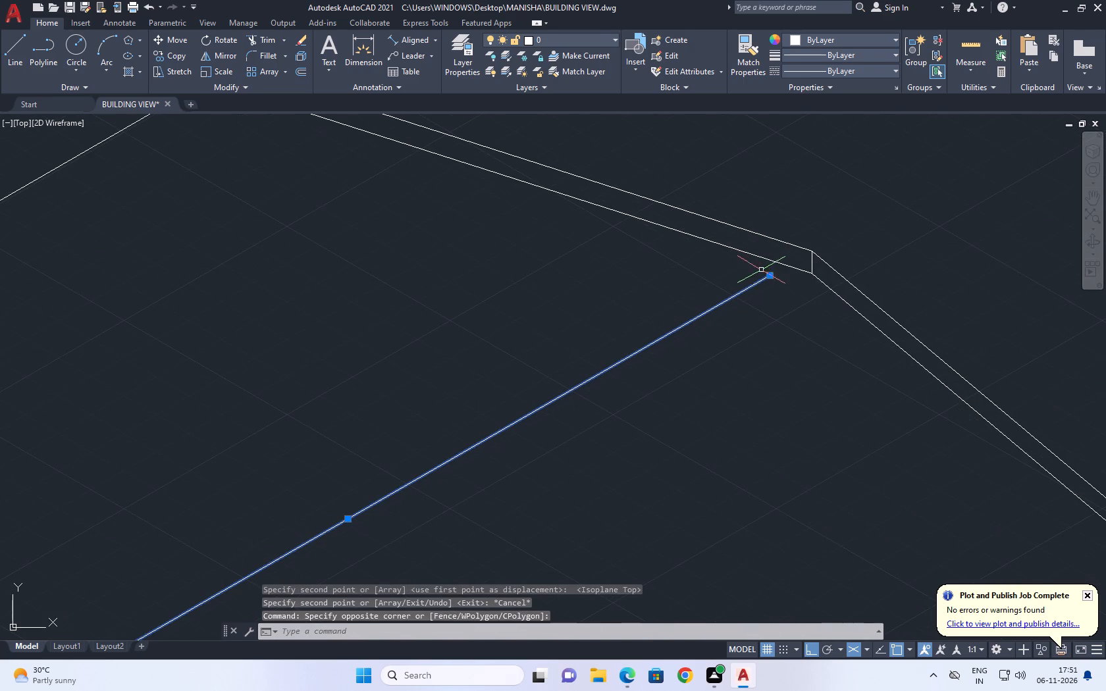
{"action": "left_click", "coordinate": [770, 275]}
{"action": "left_click", "coordinate": [853, 203]}
{"action": "right_click", "coordinate": [903, 168]}
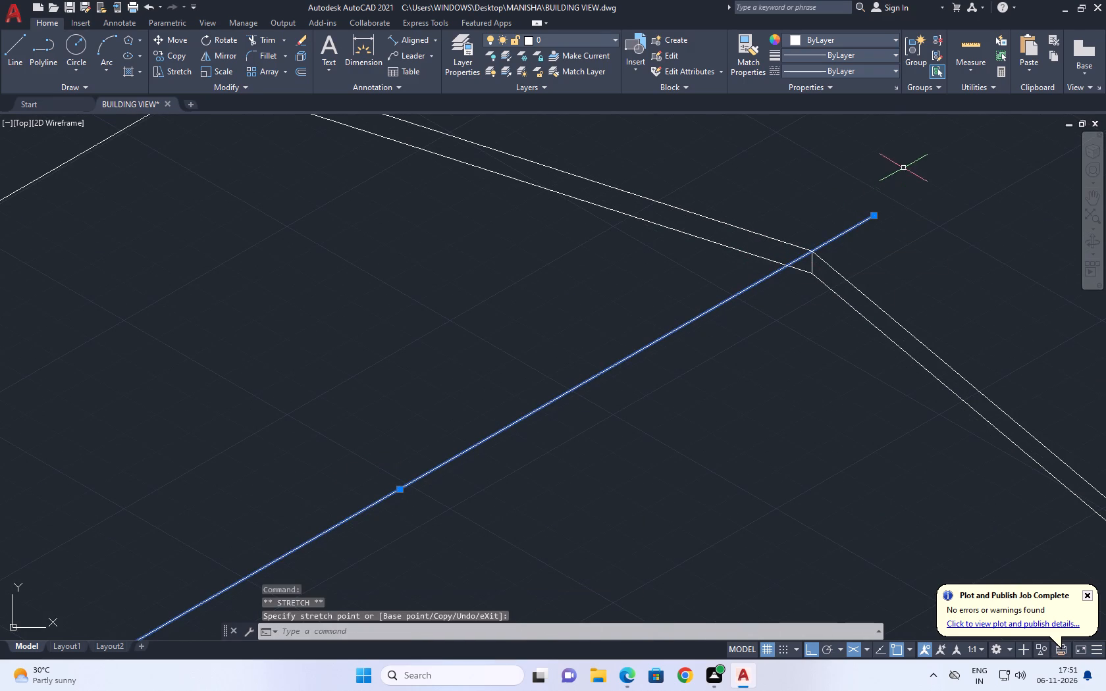
{"action": "left_click", "coordinate": [970, 393]}
Erase the short vertical edge at the apex of the rear gable band.
{"action": "middle_click_drag", "start_coordinate": [853, 285], "coordinate": [851, 317]}
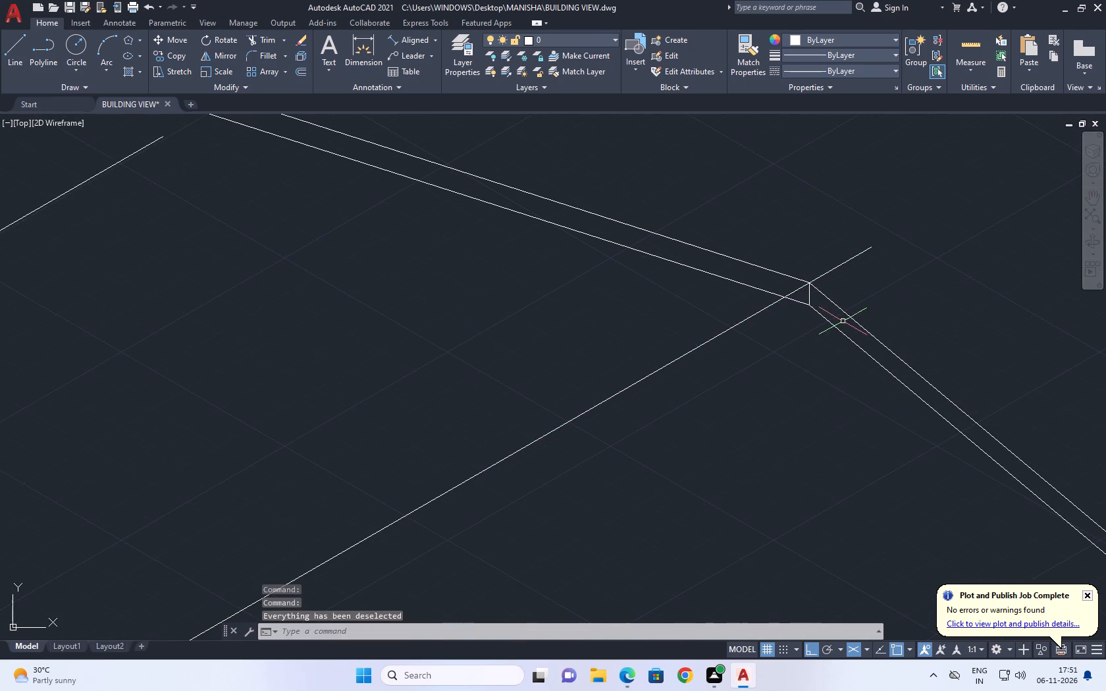
{"action": "scroll", "coordinate": [808, 299], "scroll_direction": "up", "scroll_amount": 2}
{"action": "left_click", "coordinate": [806, 298]}
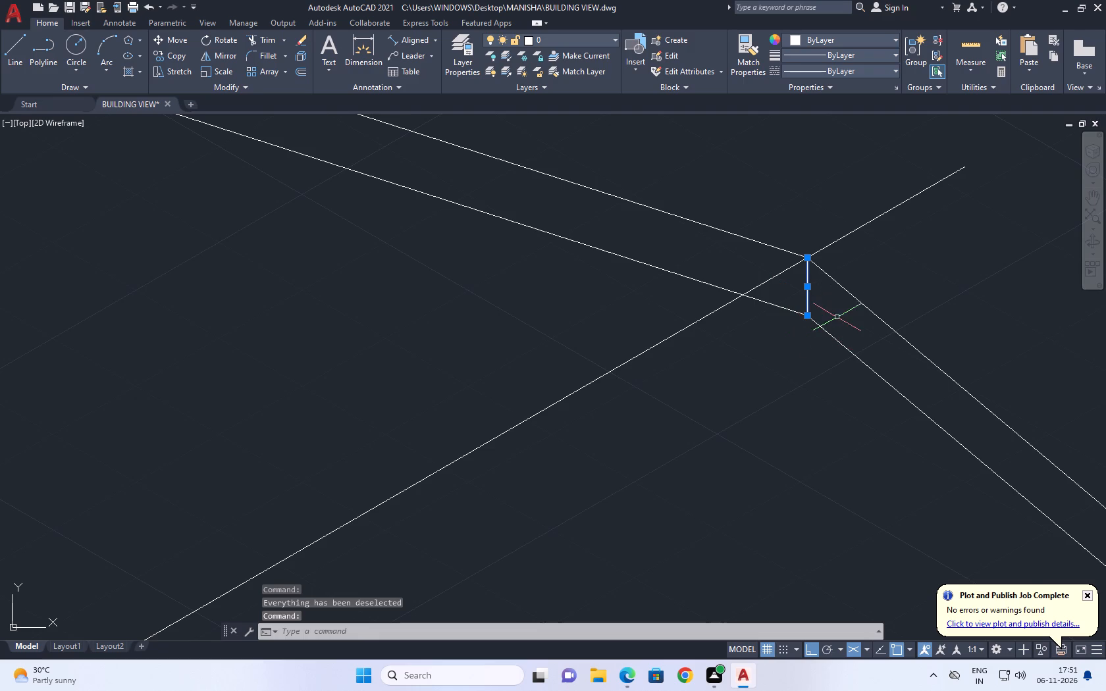
{"action": "right_click", "coordinate": [880, 271]}
{"action": "left_click", "coordinate": [924, 360]}
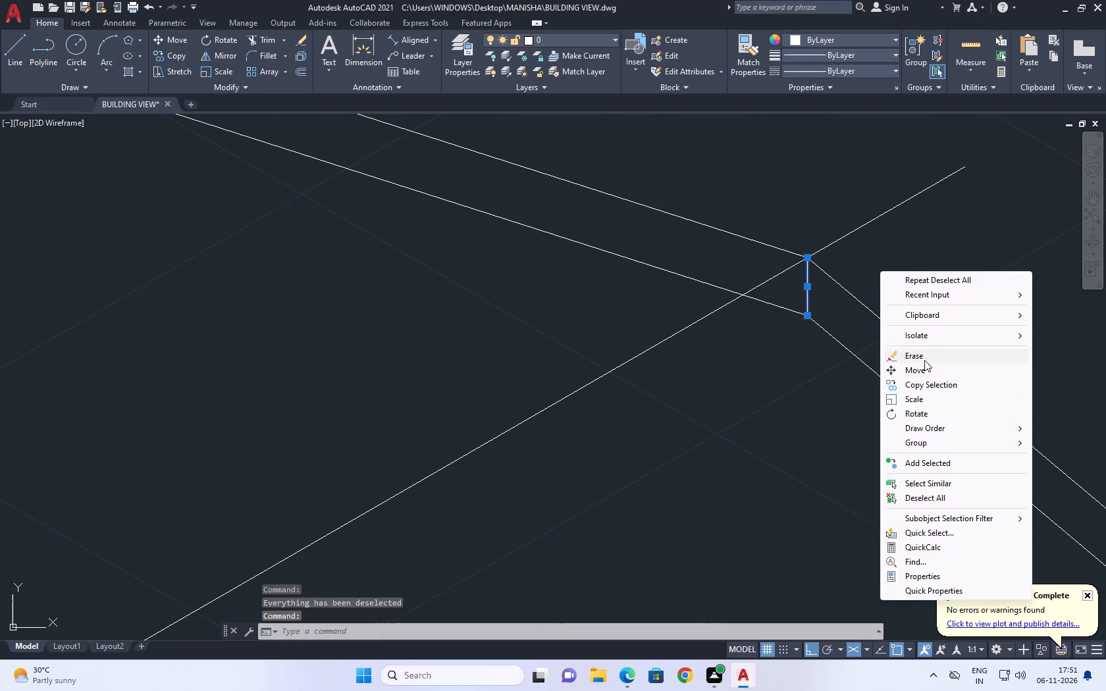
Stretch the shared apex of the rear gable band's two lower slope lines onto the ridge line, and clear the selection.
{"action": "scroll", "coordinate": [817, 374], "scroll_direction": "down", "scroll_amount": 2}
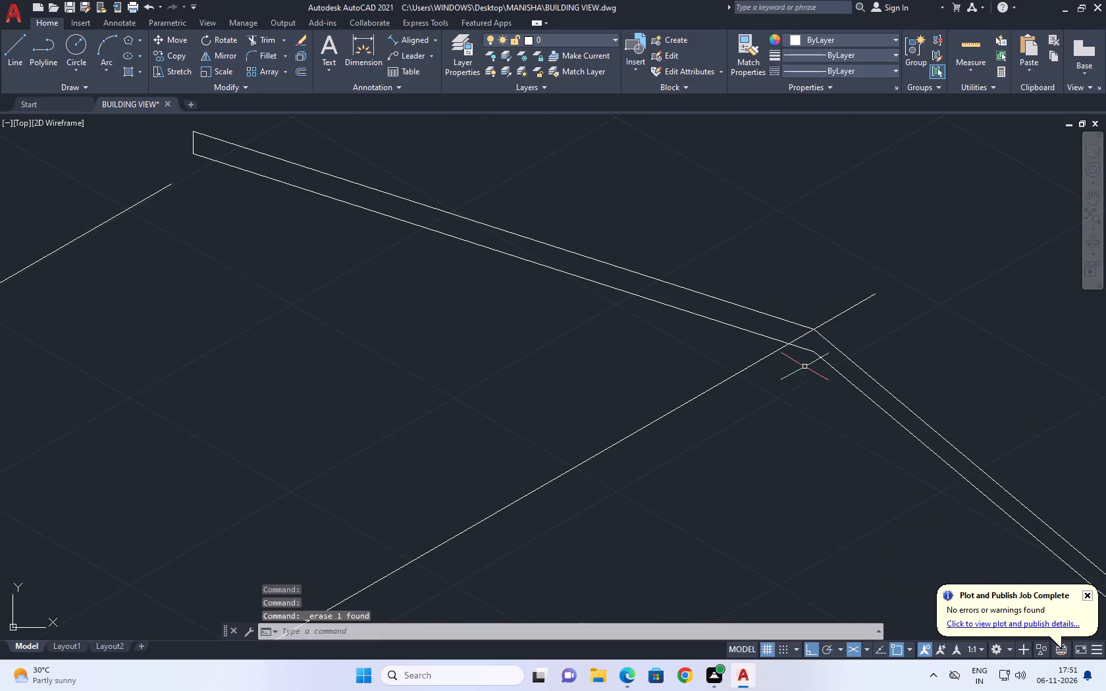
{"action": "left_click", "coordinate": [806, 349]}
{"action": "left_click", "coordinate": [829, 351]}
{"action": "left_click_drag", "start_coordinate": [827, 370], "coordinate": [825, 378]}
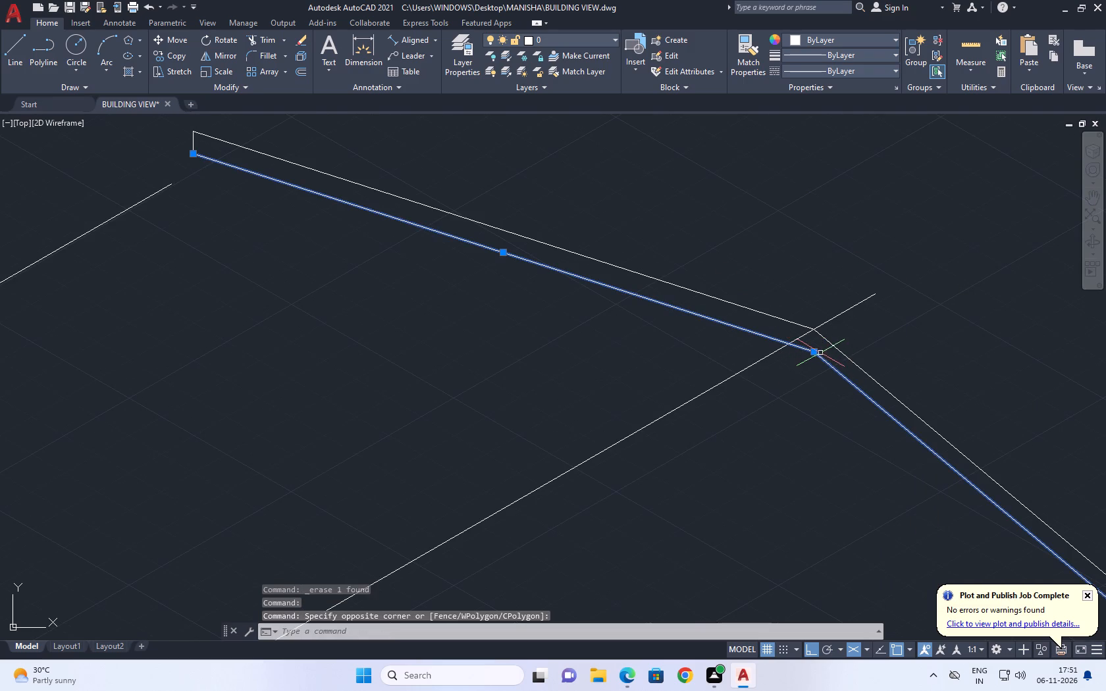
{"action": "left_click", "coordinate": [812, 350]}
{"action": "left_click", "coordinate": [791, 341]}
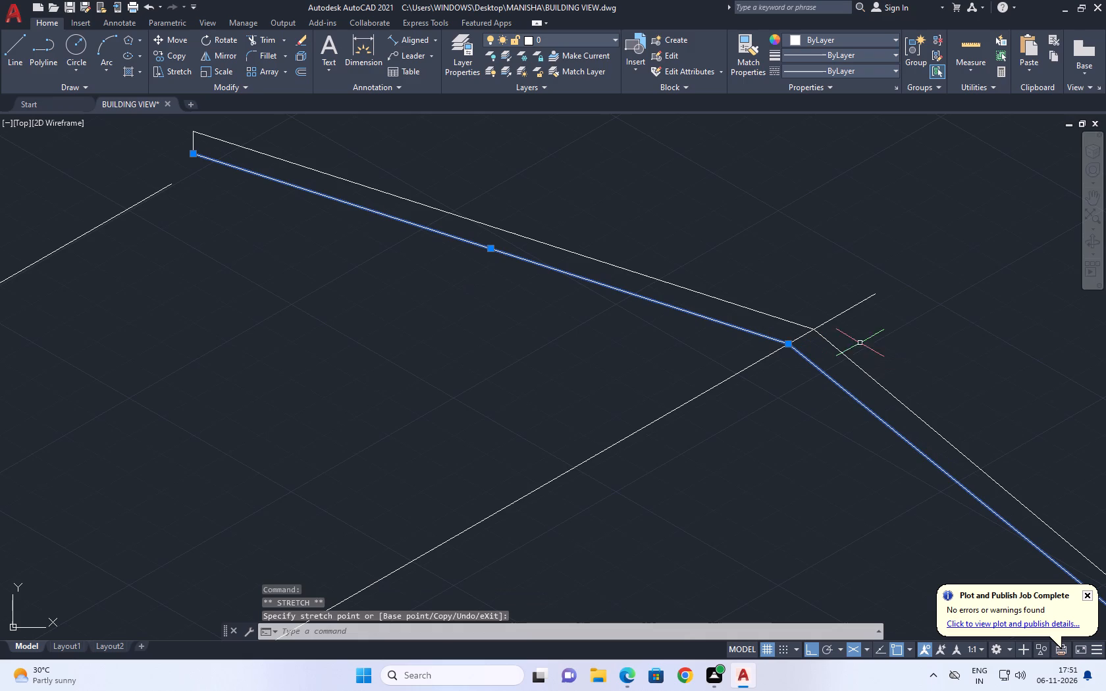
{"action": "right_click", "coordinate": [849, 247]}
{"action": "left_click", "coordinate": [910, 452]}
Trim the vertical wall line beyond the balcony window where it projects above the balcony-side eave line.
{"action": "scroll", "coordinate": [677, 299], "scroll_direction": "down", "scroll_amount": 5}
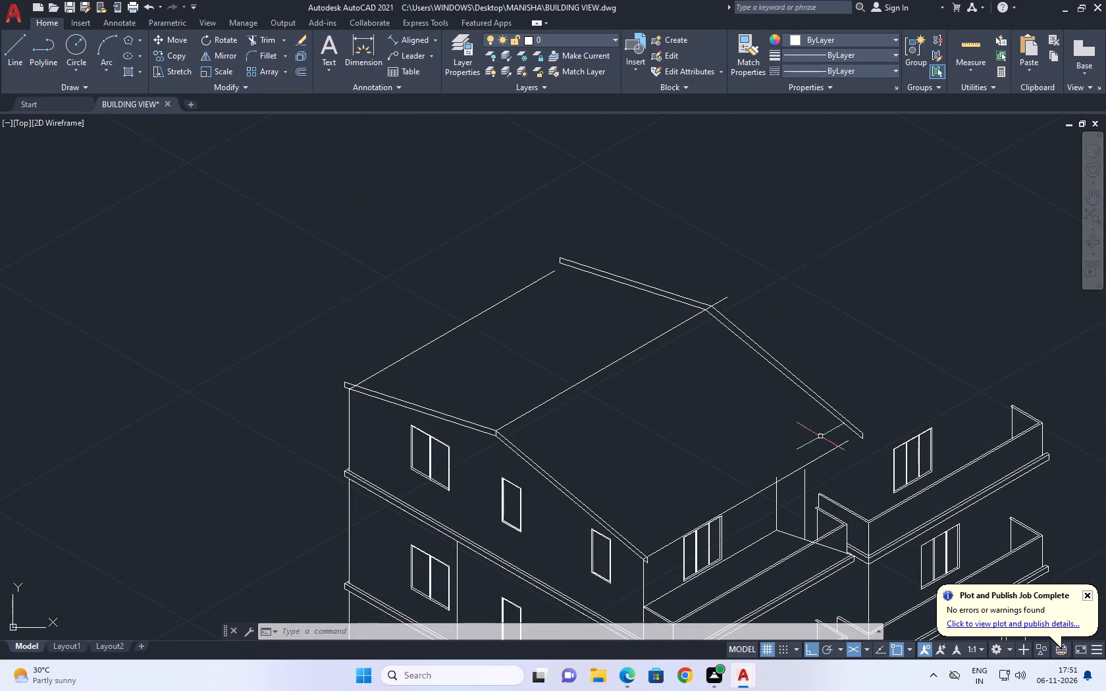
{"action": "scroll", "coordinate": [843, 451], "scroll_direction": "up", "scroll_amount": 2}
{"action": "middle_click_drag", "start_coordinate": [687, 475], "coordinate": [760, 392]}
{"action": "scroll", "coordinate": [831, 406], "scroll_direction": "down", "scroll_amount": 1}
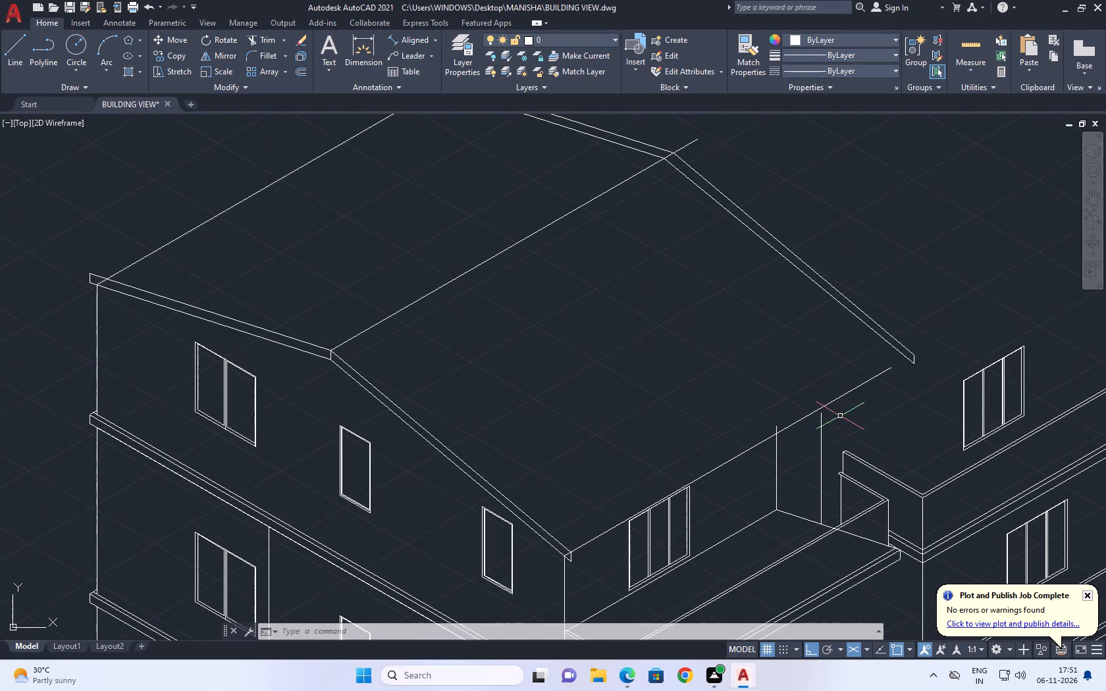
{"action": "middle_click_drag", "start_coordinate": [862, 358], "coordinate": [851, 338]}
{"action": "scroll", "coordinate": [660, 501], "scroll_direction": "up", "scroll_amount": 3}
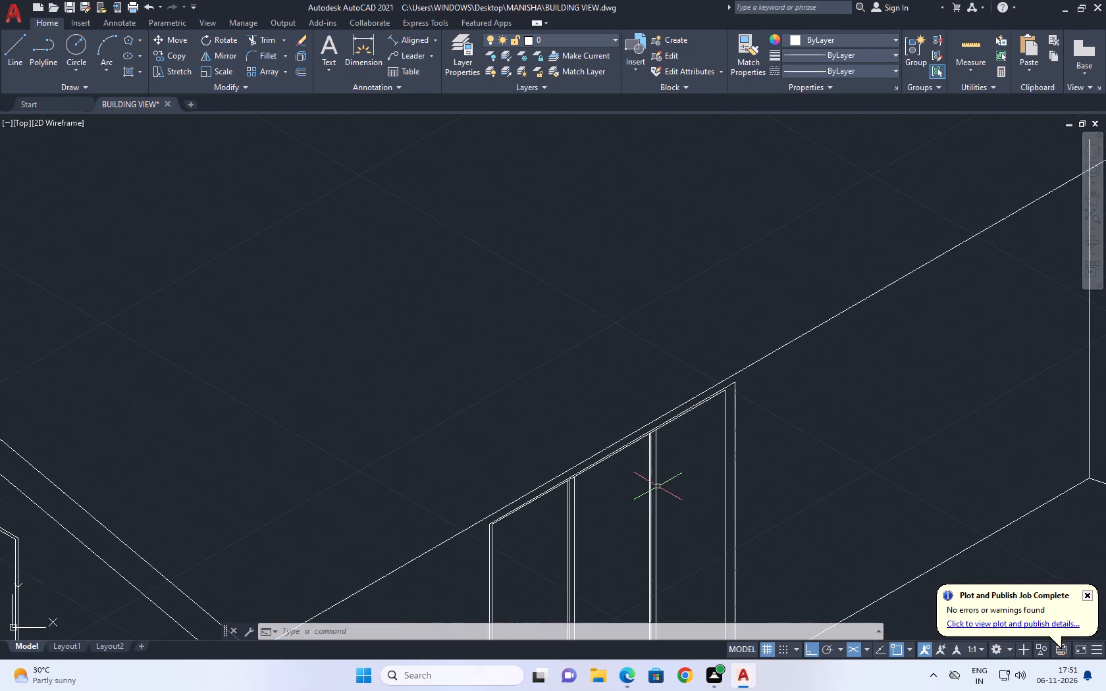
{"action": "middle_click_drag", "start_coordinate": [754, 348], "coordinate": [544, 428]}
{"action": "scroll", "coordinate": [517, 412], "scroll_direction": "down", "scroll_amount": 2}
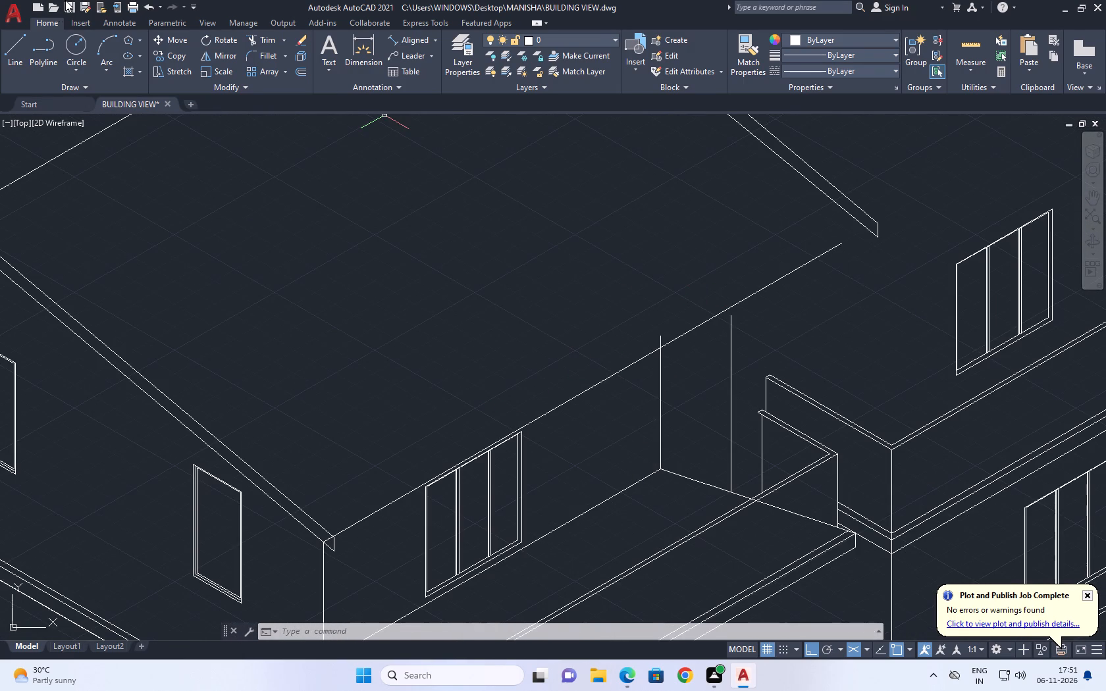
{"action": "left_click", "coordinate": [259, 38]}
{"action": "scroll", "coordinate": [675, 346], "scroll_direction": "up", "scroll_amount": 2}
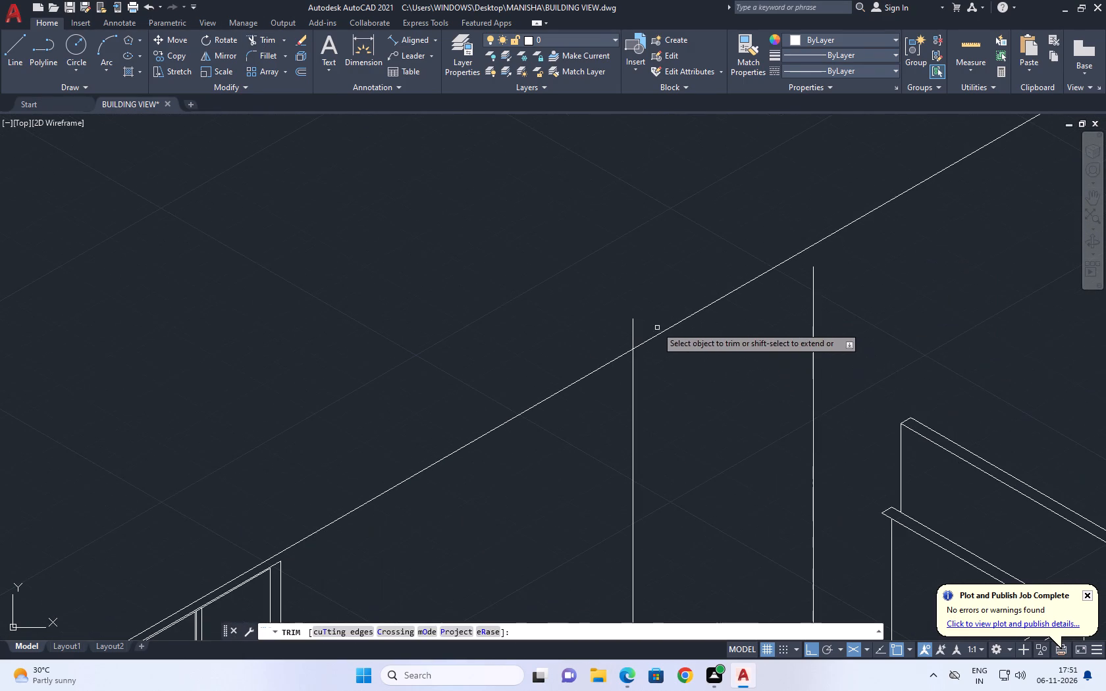
{"action": "left_click", "coordinate": [656, 323]}
{"action": "left_click_drag", "start_coordinate": [614, 345], "coordinate": [612, 354]}
{"action": "right_click", "coordinate": [635, 293]}
{"action": "left_click", "coordinate": [673, 312]}
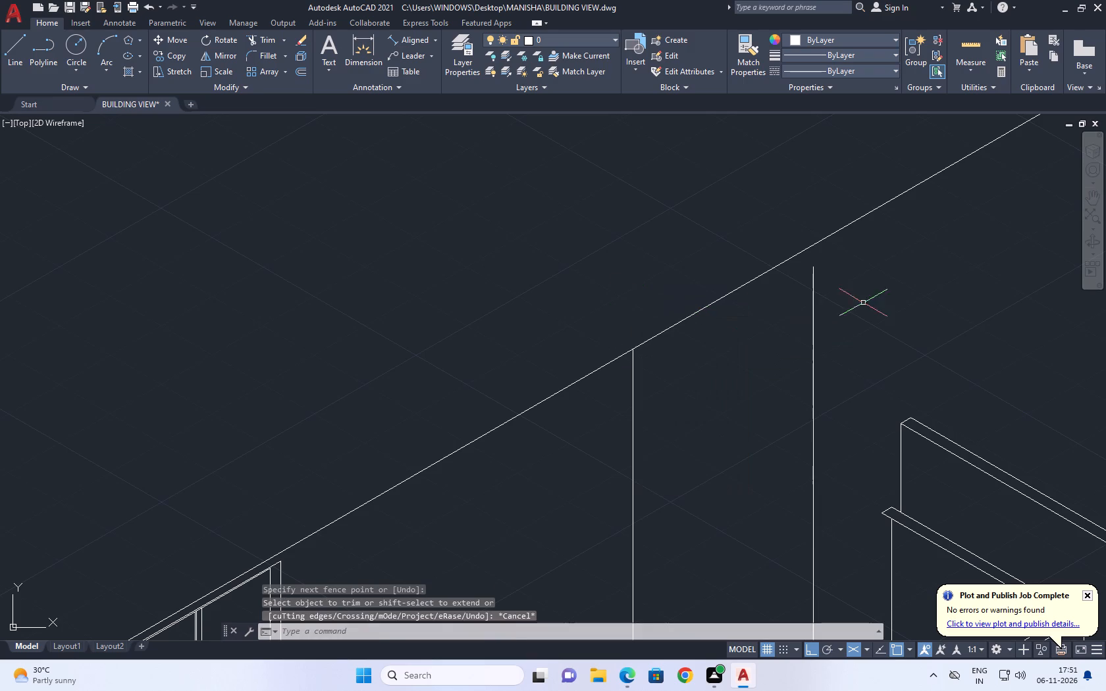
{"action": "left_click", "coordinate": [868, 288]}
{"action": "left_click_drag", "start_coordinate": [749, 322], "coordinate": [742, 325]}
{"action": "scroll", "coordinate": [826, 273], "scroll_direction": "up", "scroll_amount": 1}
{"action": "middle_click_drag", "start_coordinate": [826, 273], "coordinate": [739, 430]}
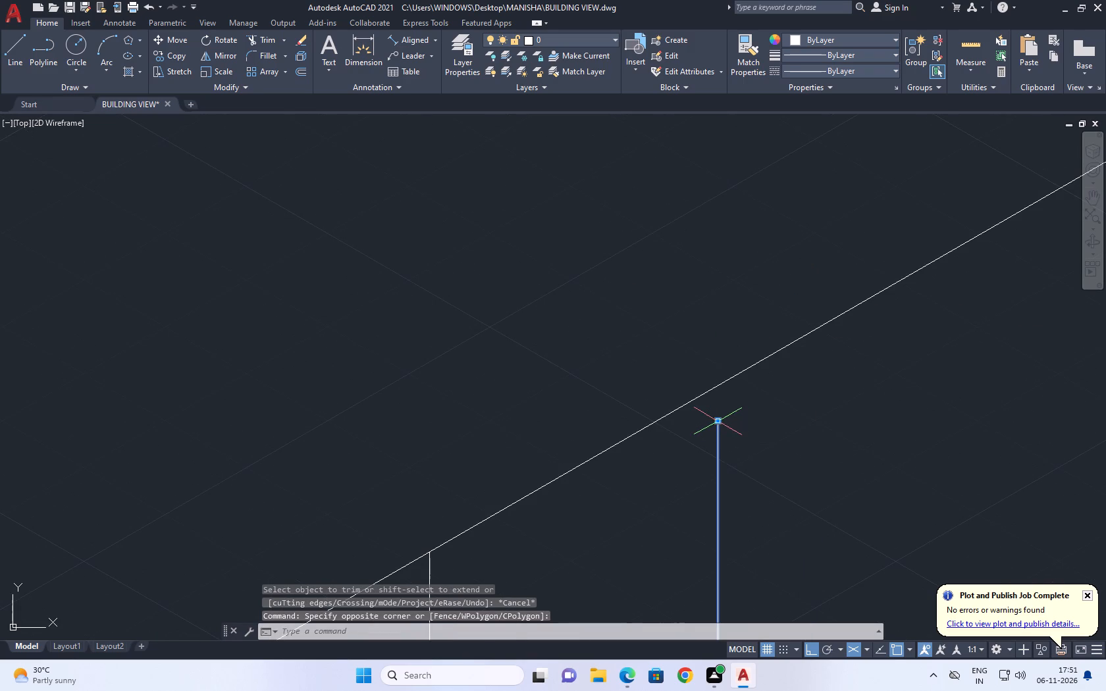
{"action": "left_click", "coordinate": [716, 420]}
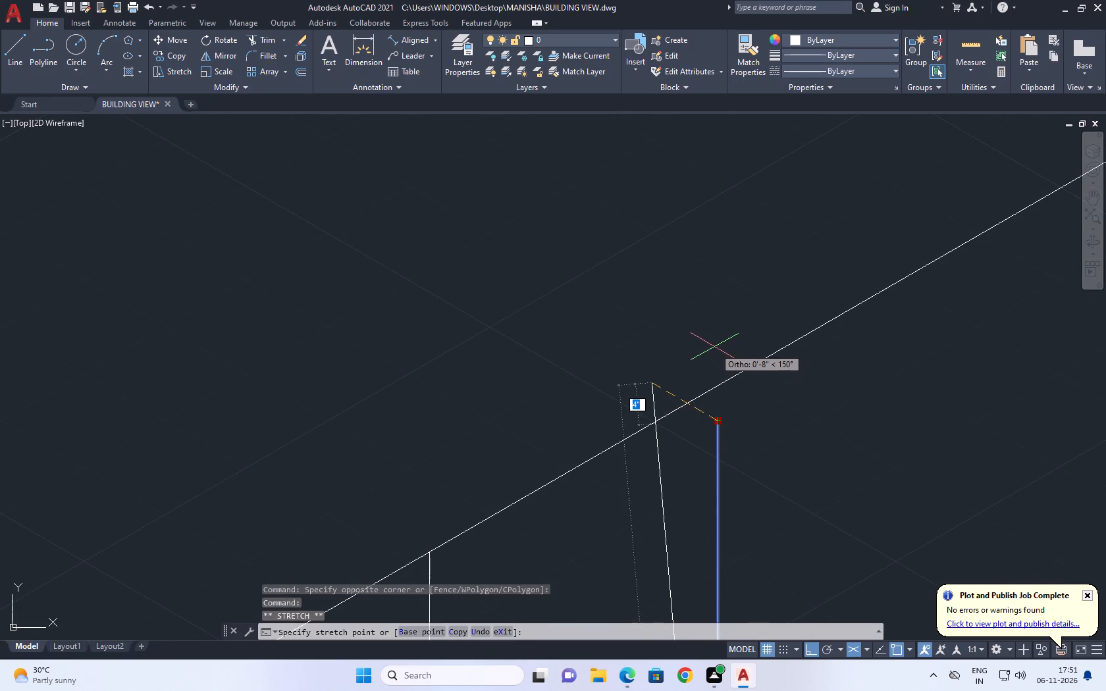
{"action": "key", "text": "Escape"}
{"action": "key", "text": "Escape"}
Extend the second vertical wall line beyond the balcony window up to the balcony-side eave line.
{"action": "type", "text": "EX"}
{"action": "key", "text": "space"}
{"action": "left_click_drag", "start_coordinate": [644, 487], "coordinate": [650, 482]}
{"action": "left_click", "coordinate": [765, 448]}
{"action": "scroll", "coordinate": [750, 428], "scroll_direction": "down", "scroll_amount": 8}
{"action": "key", "text": "Escape"}
Extend the eave line on the side opposite the balcony to the rear gable band's lower slope line.
{"action": "scroll", "coordinate": [758, 424], "scroll_direction": "up", "scroll_amount": 3}
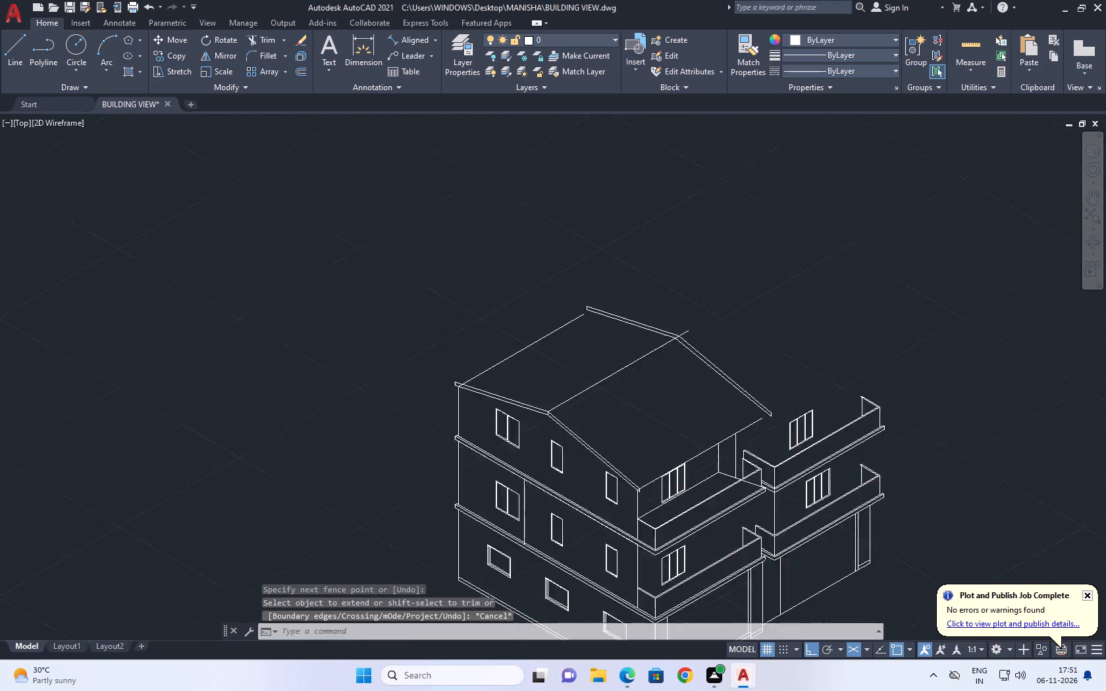
{"action": "middle_click_drag", "start_coordinate": [760, 395], "coordinate": [761, 433]}
{"action": "middle_click", "coordinate": [617, 321]}
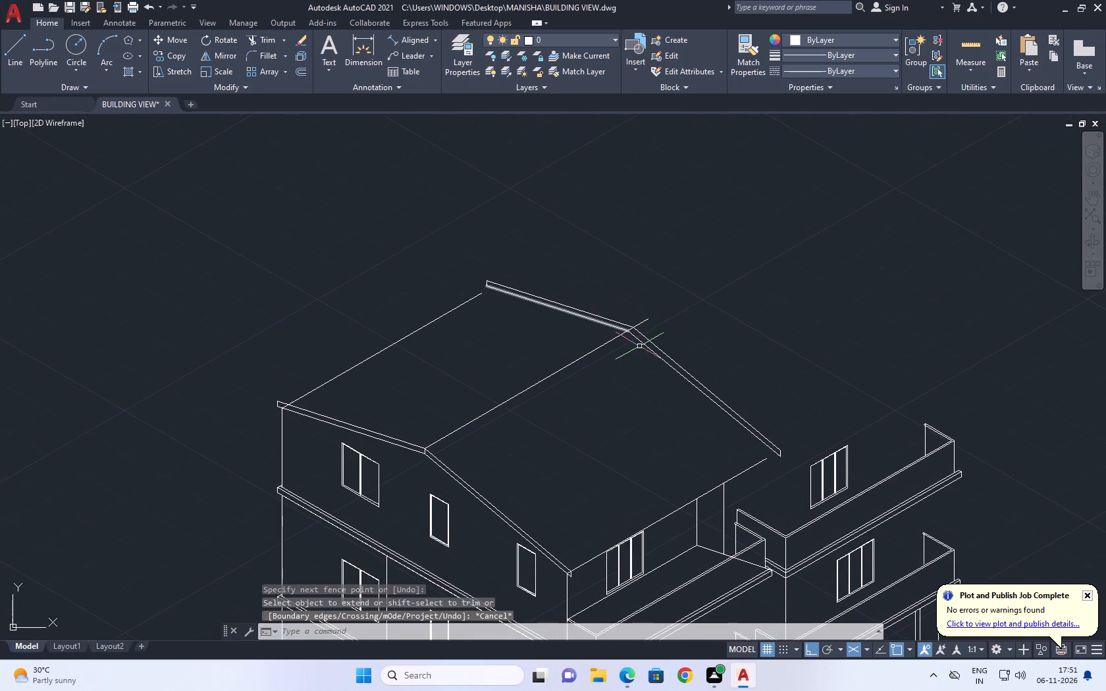
{"action": "middle_click_drag", "start_coordinate": [672, 372], "coordinate": [742, 426]}
{"action": "scroll", "coordinate": [536, 365], "scroll_direction": "up", "scroll_amount": 1}
{"action": "middle_click_drag", "start_coordinate": [536, 365], "coordinate": [552, 378]}
{"action": "scroll", "coordinate": [555, 367], "scroll_direction": "up", "scroll_amount": 1}
{"action": "middle_click_drag", "start_coordinate": [562, 368], "coordinate": [585, 397]}
{"action": "key", "text": "e"}
{"action": "key", "text": "x"}
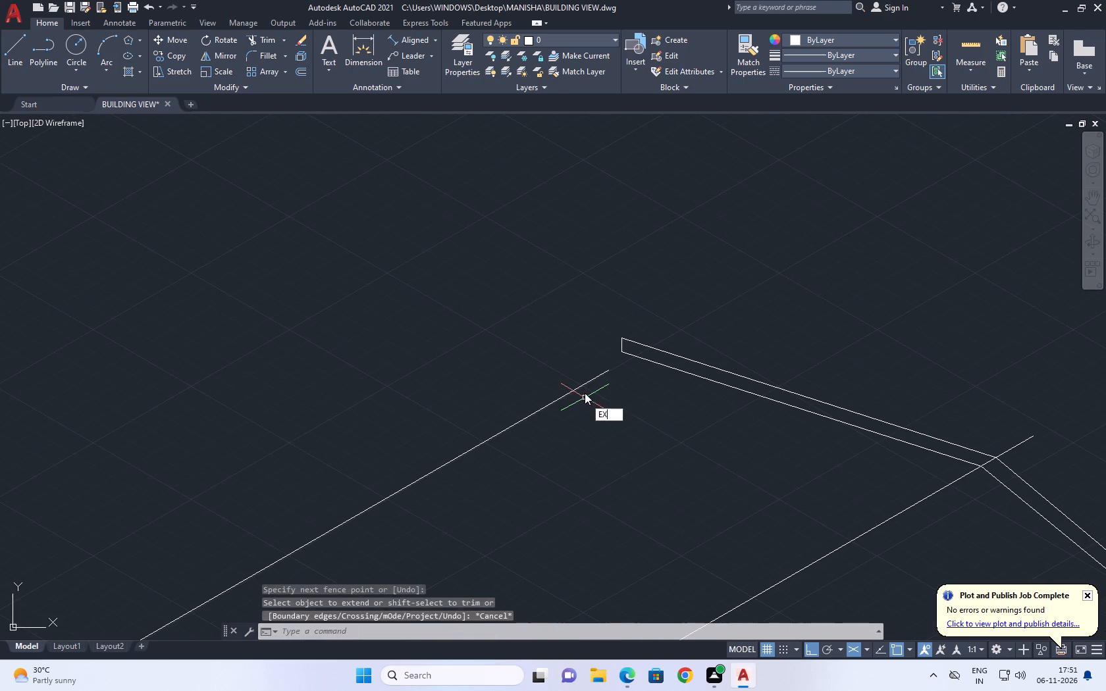
{"action": "key", "text": "space"}
{"action": "left_click", "coordinate": [574, 365]}
{"action": "left_click", "coordinate": [625, 393]}
{"action": "scroll", "coordinate": [625, 393], "scroll_direction": "down", "scroll_amount": 1}
{"action": "key", "text": "Escape"}
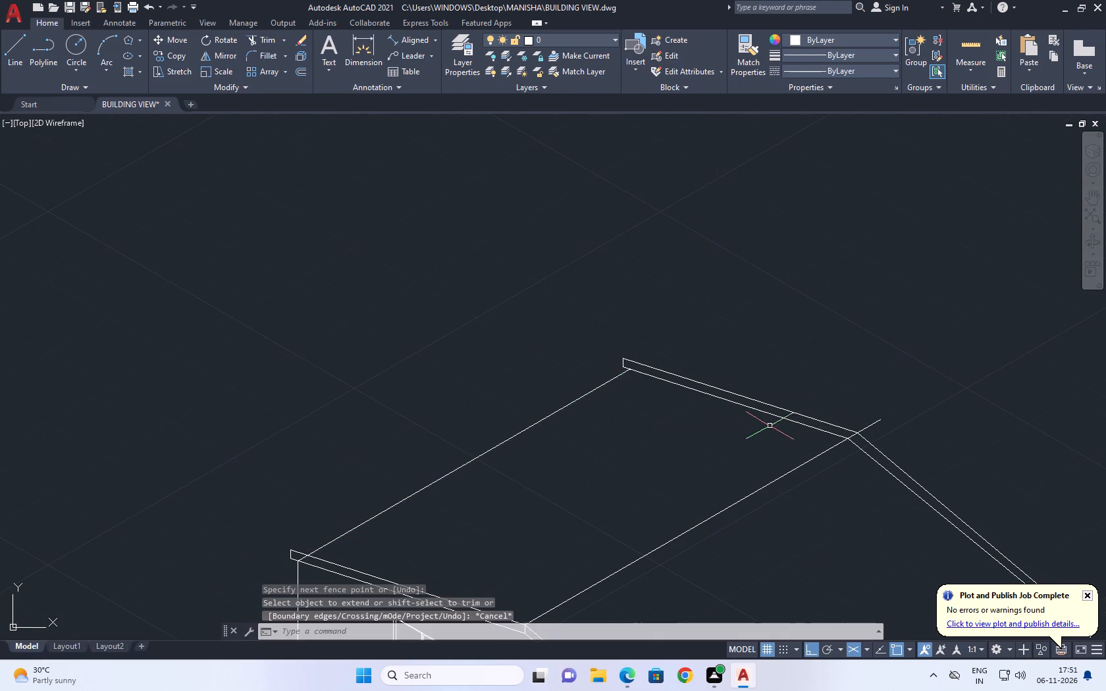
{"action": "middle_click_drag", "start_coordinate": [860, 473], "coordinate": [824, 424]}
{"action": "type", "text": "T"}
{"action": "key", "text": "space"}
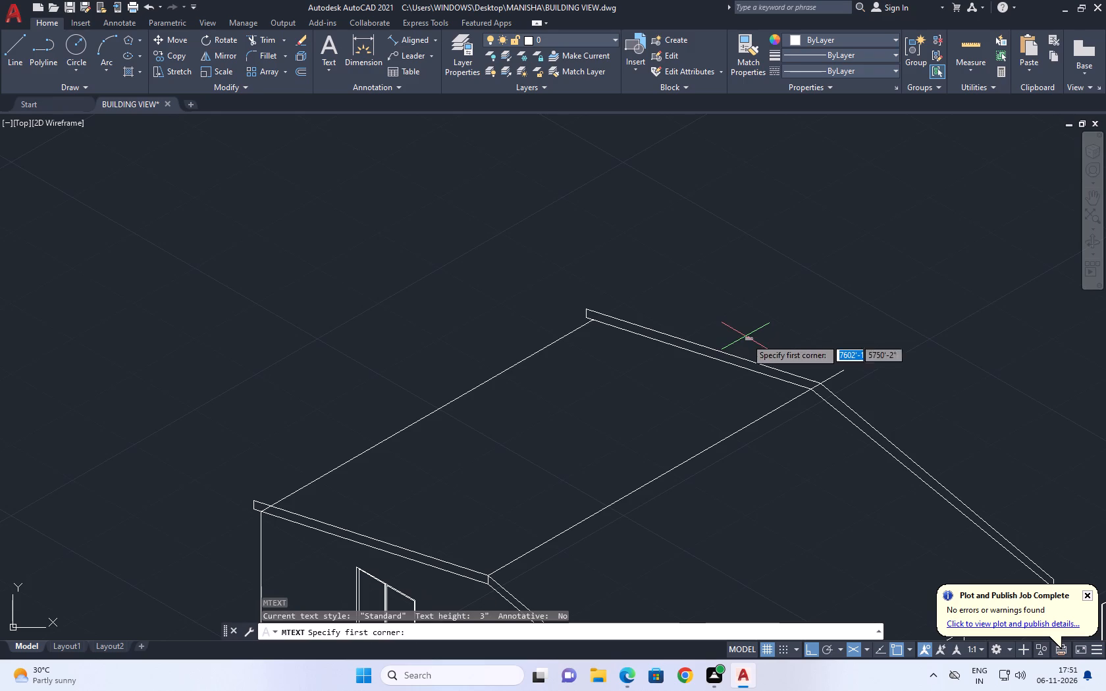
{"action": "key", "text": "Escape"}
Trim the ridge line's overshoot where it projects past the apex of the rear gable band.
{"action": "type", "text": "TR"}
{"action": "key", "text": "space"}
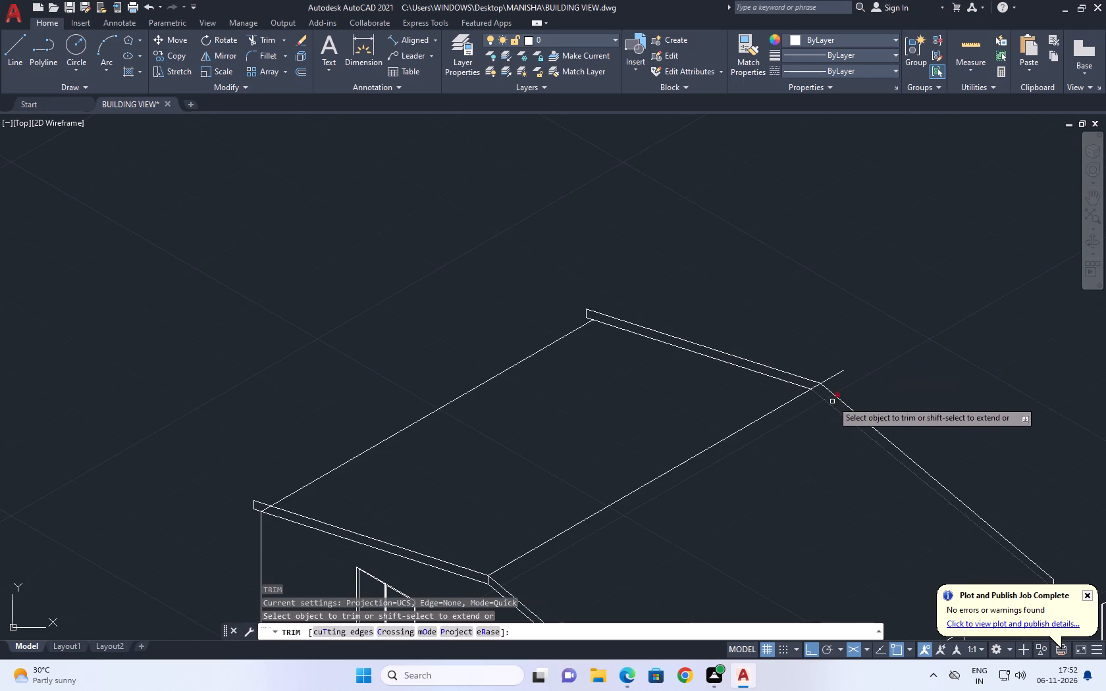
{"action": "scroll", "coordinate": [828, 390], "scroll_direction": "up", "scroll_amount": 1}
{"action": "left_click", "coordinate": [829, 371]}
{"action": "scroll", "coordinate": [833, 371], "scroll_direction": "down", "scroll_amount": 2}
Trim the end of the eave line opposite the balcony where it crosses inside the front gable band.
{"action": "scroll", "coordinate": [475, 453], "scroll_direction": "up", "scroll_amount": 2}
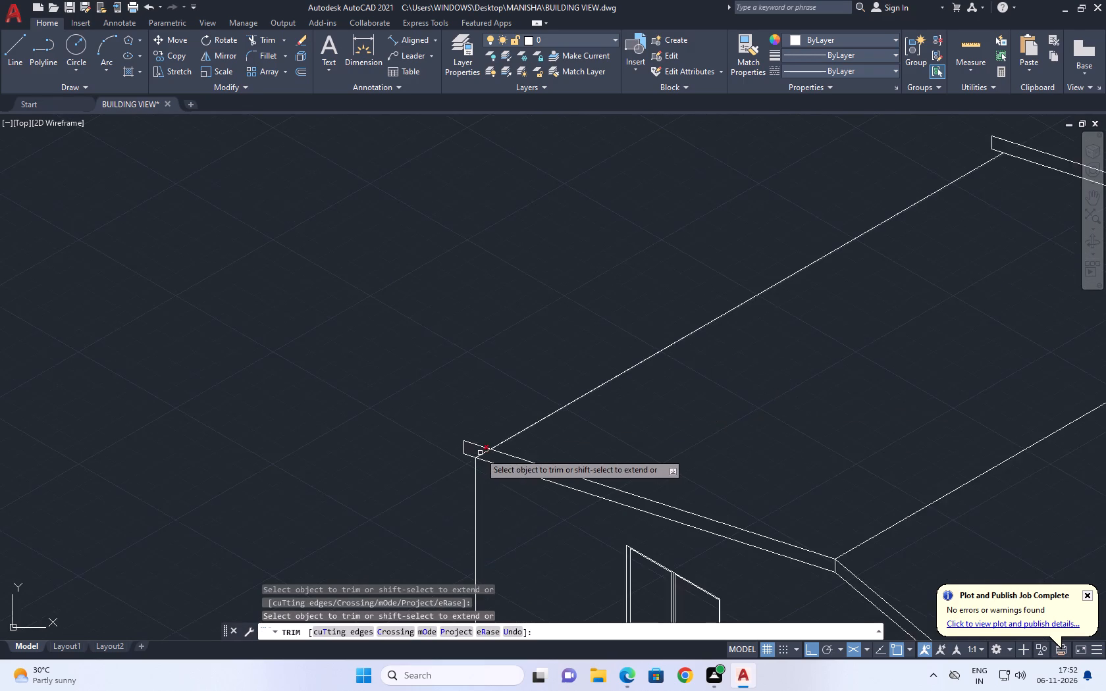
{"action": "scroll", "coordinate": [481, 453], "scroll_direction": "up", "scroll_amount": 1}
{"action": "left_click", "coordinate": [482, 453]}
{"action": "scroll", "coordinate": [516, 439], "scroll_direction": "down", "scroll_amount": 6}
{"action": "scroll", "coordinate": [672, 446], "scroll_direction": "up", "scroll_amount": 3}
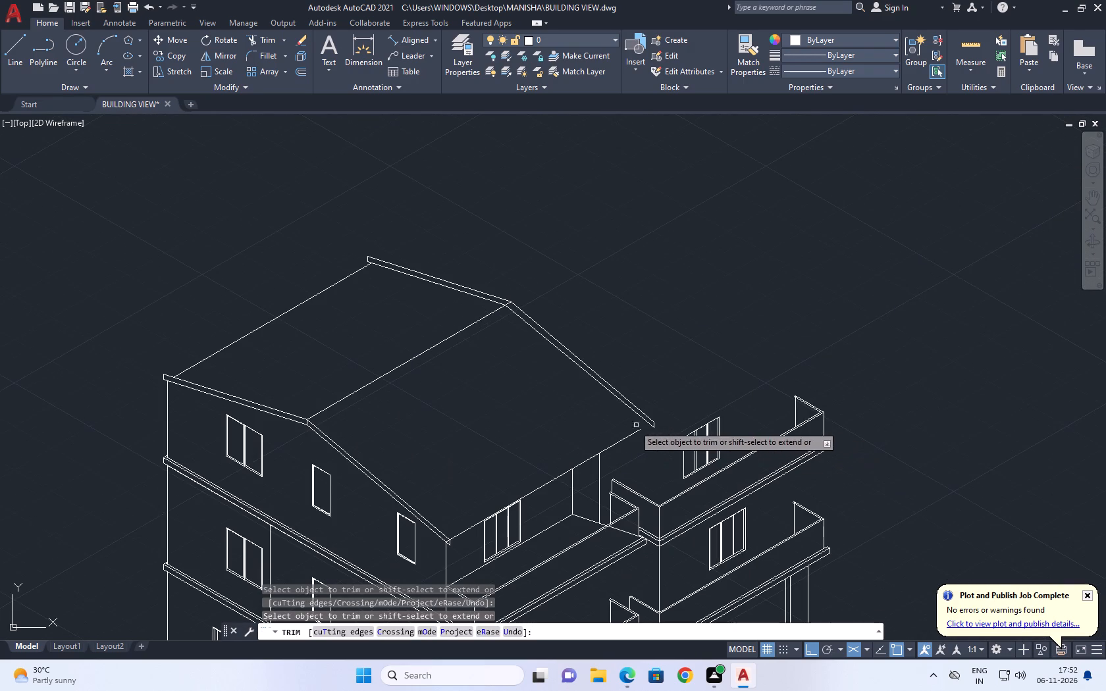
{"action": "key", "text": "Escape"}
Extend the balcony-side eave line to the lower end of the rear gable band.
{"action": "scroll", "coordinate": [594, 451], "scroll_direction": "up", "scroll_amount": 1}
{"action": "middle_click_drag", "start_coordinate": [594, 465], "coordinate": [616, 435]}
{"action": "middle_click_drag", "start_coordinate": [573, 467], "coordinate": [658, 372]}
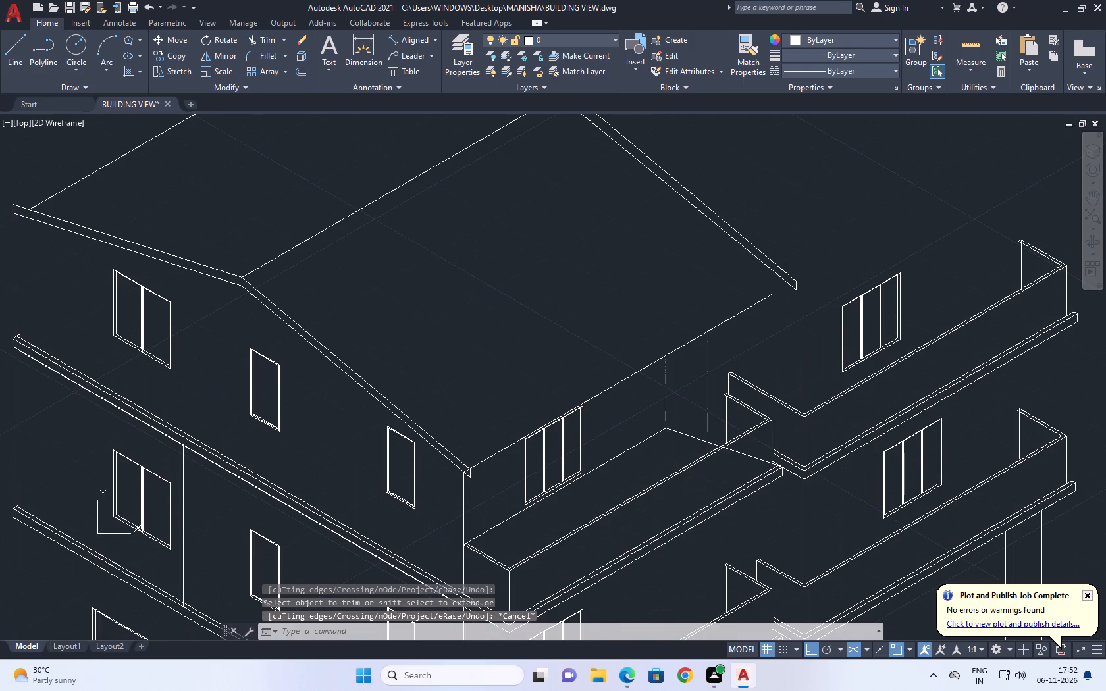
{"action": "type", "text": "EX"}
{"action": "key", "text": "space"}
{"action": "left_click", "coordinate": [738, 315]}
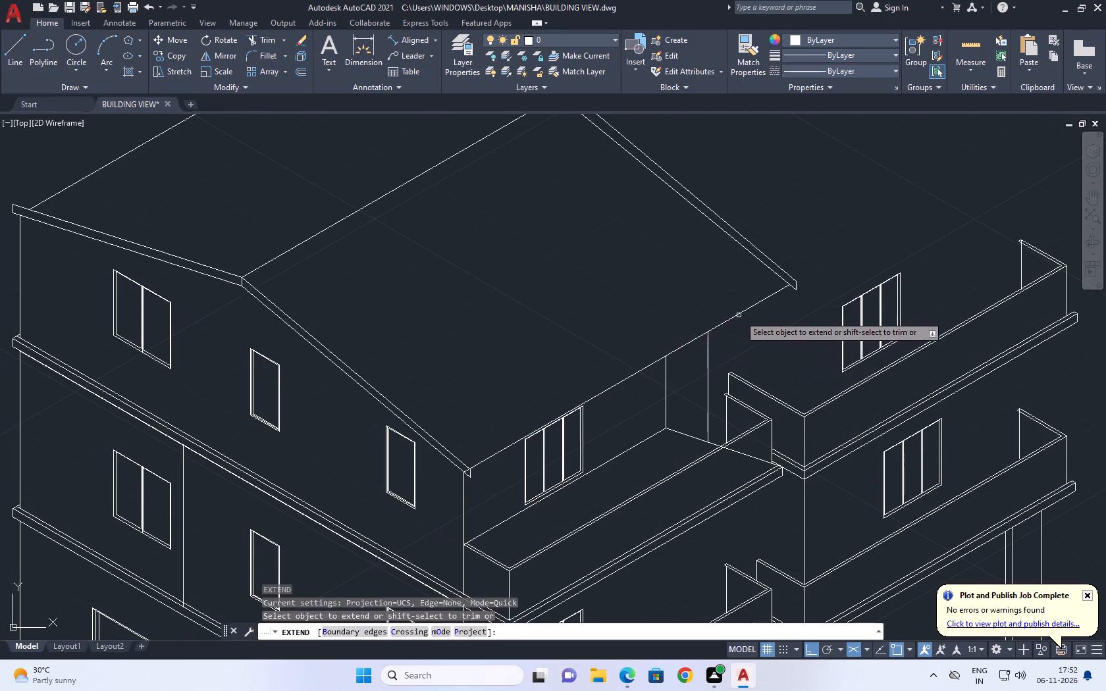
{"action": "left_click", "coordinate": [745, 326]}
{"action": "key", "text": "Escape"}
Trim the front end of the balcony-side eave line where it runs inside the front gable band.
{"action": "middle_click_drag", "start_coordinate": [419, 502], "coordinate": [502, 428]}
{"action": "type", "text": "TR"}
{"action": "key", "text": "space"}
{"action": "scroll", "coordinate": [533, 389], "scroll_direction": "up", "scroll_amount": 2}
{"action": "left_click", "coordinate": [573, 413]}
{"action": "key", "text": "space"}
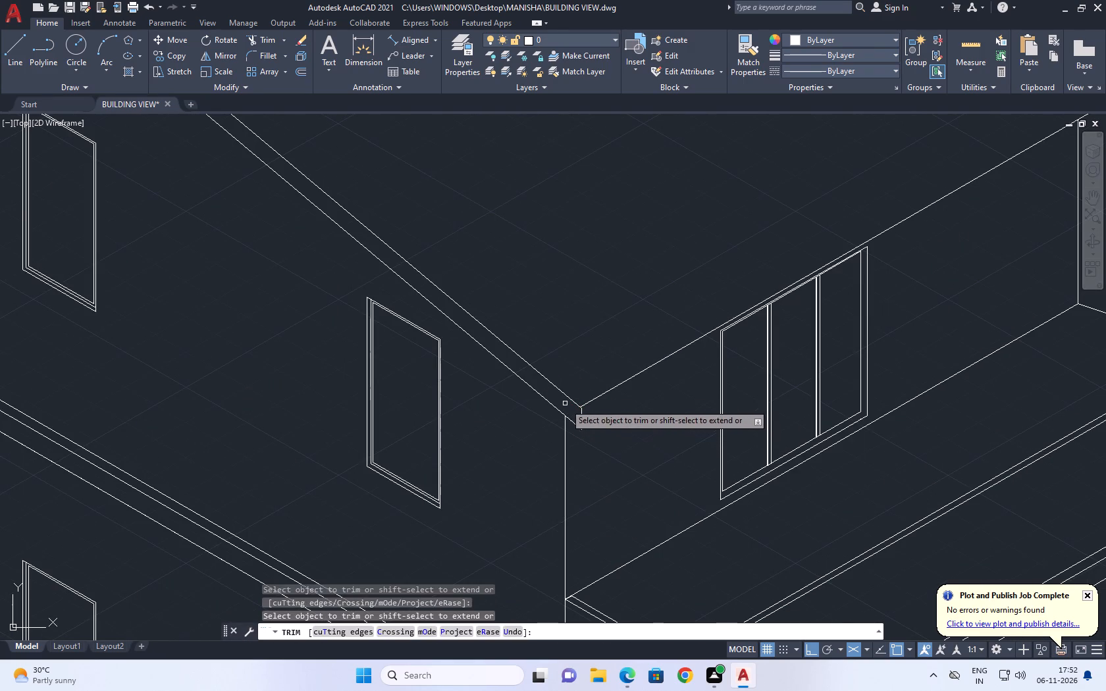
Select the balcony-side eave line running between the front and rear gable bands.
{"action": "scroll", "coordinate": [616, 378], "scroll_direction": "down", "scroll_amount": 1}
{"action": "middle_click_drag", "start_coordinate": [776, 369], "coordinate": [601, 439]}
{"action": "scroll", "coordinate": [572, 440], "scroll_direction": "down", "scroll_amount": 1}
{"action": "middle_click_drag", "start_coordinate": [666, 359], "coordinate": [653, 430]}
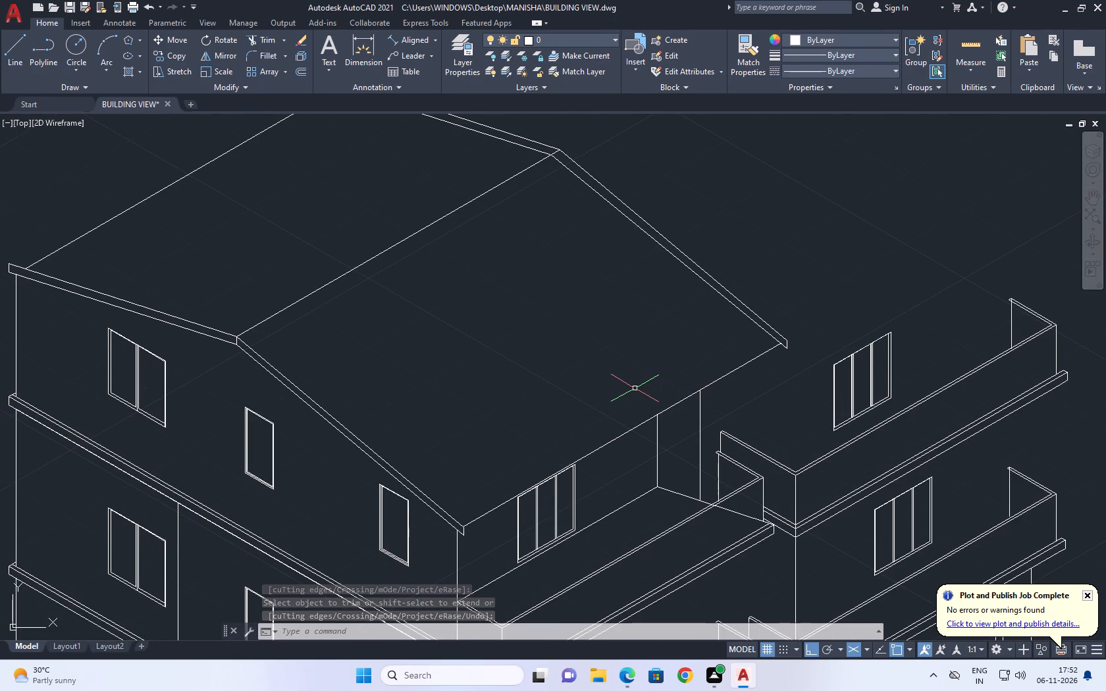
{"action": "middle_click_drag", "start_coordinate": [498, 511], "coordinate": [527, 474]}
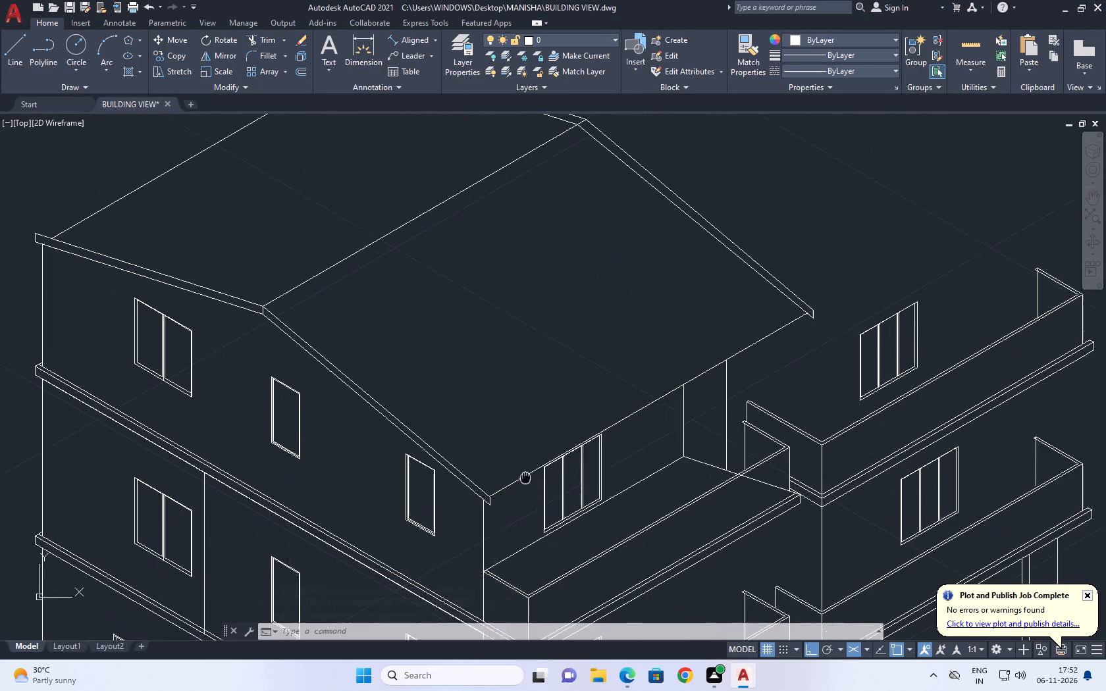
{"action": "middle_click_drag", "start_coordinate": [527, 474], "coordinate": [529, 459]}
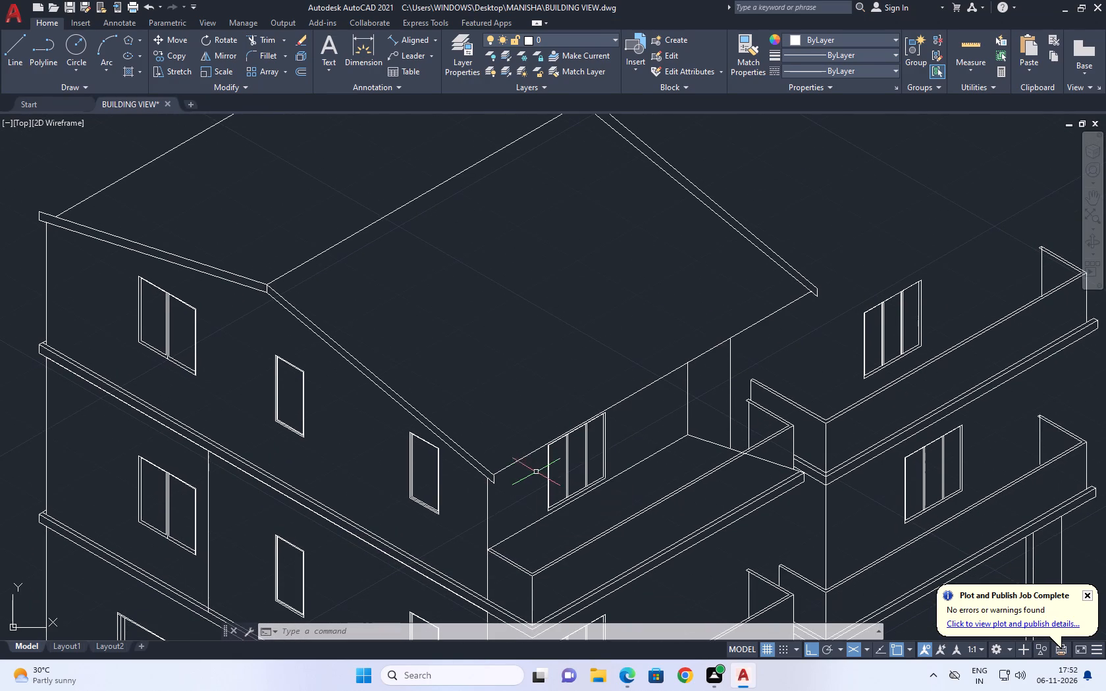
{"action": "left_click", "coordinate": [511, 461]}
{"action": "left_click", "coordinate": [508, 479]}
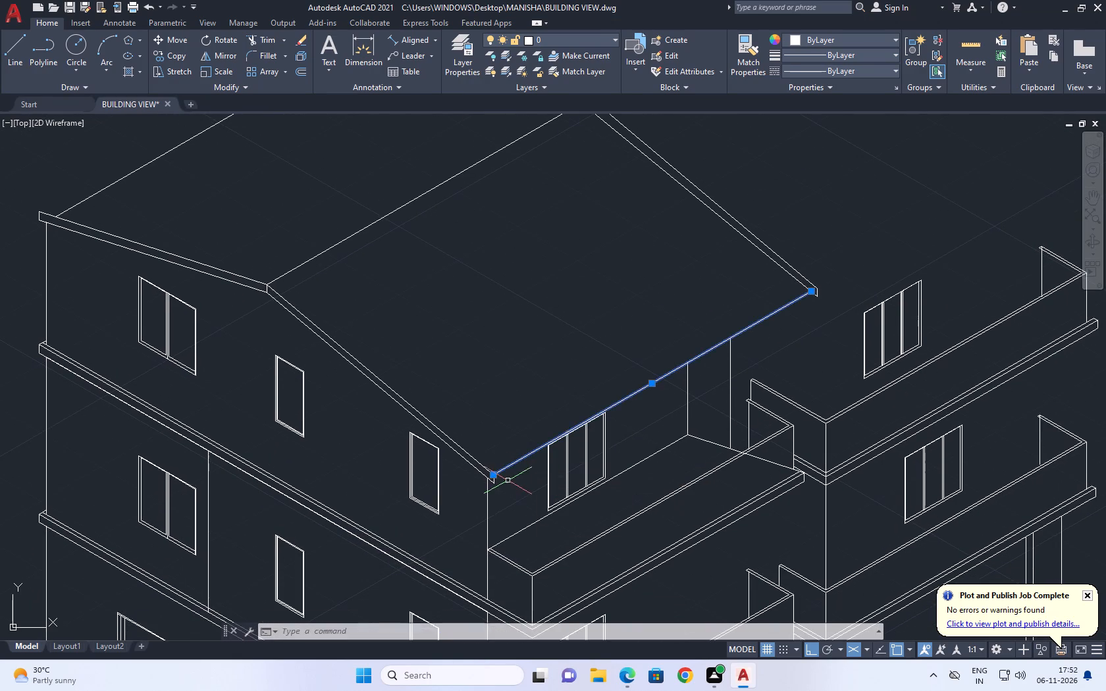
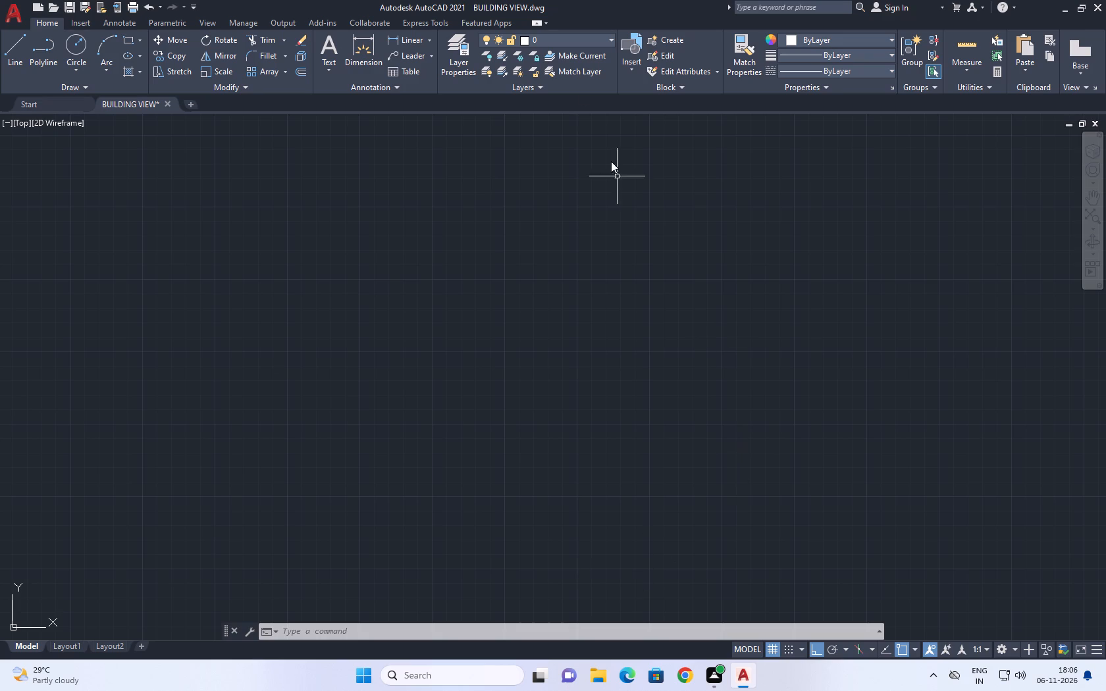
Turn on isometric drafting with the left isoplane over an empty area of the drawing.
{"action": "middle_click_drag", "start_coordinate": [520, 163], "coordinate": [238, 392]}
{"action": "scroll", "coordinate": [276, 380], "scroll_direction": "down", "scroll_amount": 2}
{"action": "middle_click_drag", "start_coordinate": [372, 209], "coordinate": [232, 299]}
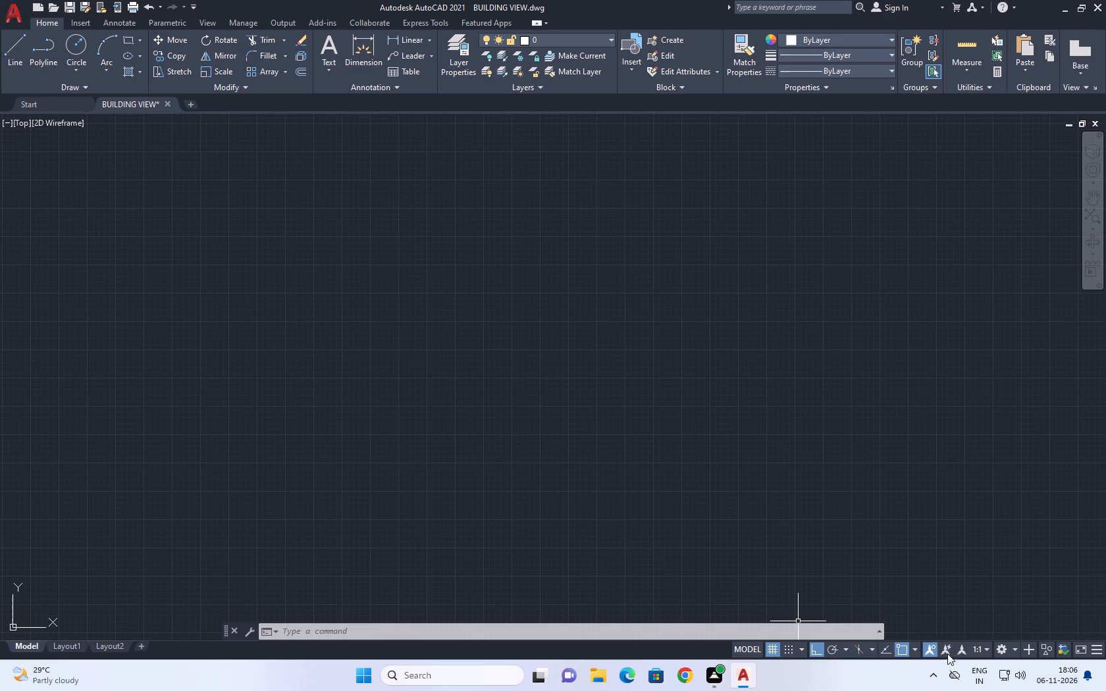
{"action": "left_click", "coordinate": [858, 652]}
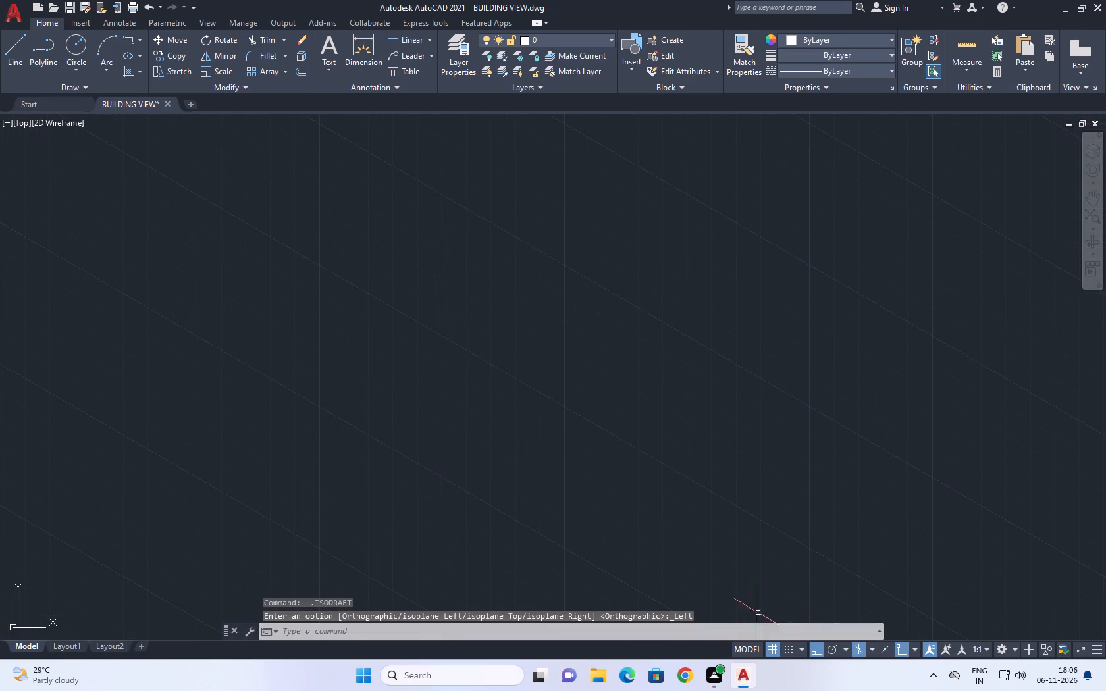
Draw a 28' line sloping down along the left isoplane's 330° axis in the empty area.
{"action": "middle_click_drag", "start_coordinate": [551, 399], "coordinate": [411, 490]}
{"action": "middle_click_drag", "start_coordinate": [505, 503], "coordinate": [412, 503]}
{"action": "key", "text": "l"}
{"action": "key", "text": "space"}
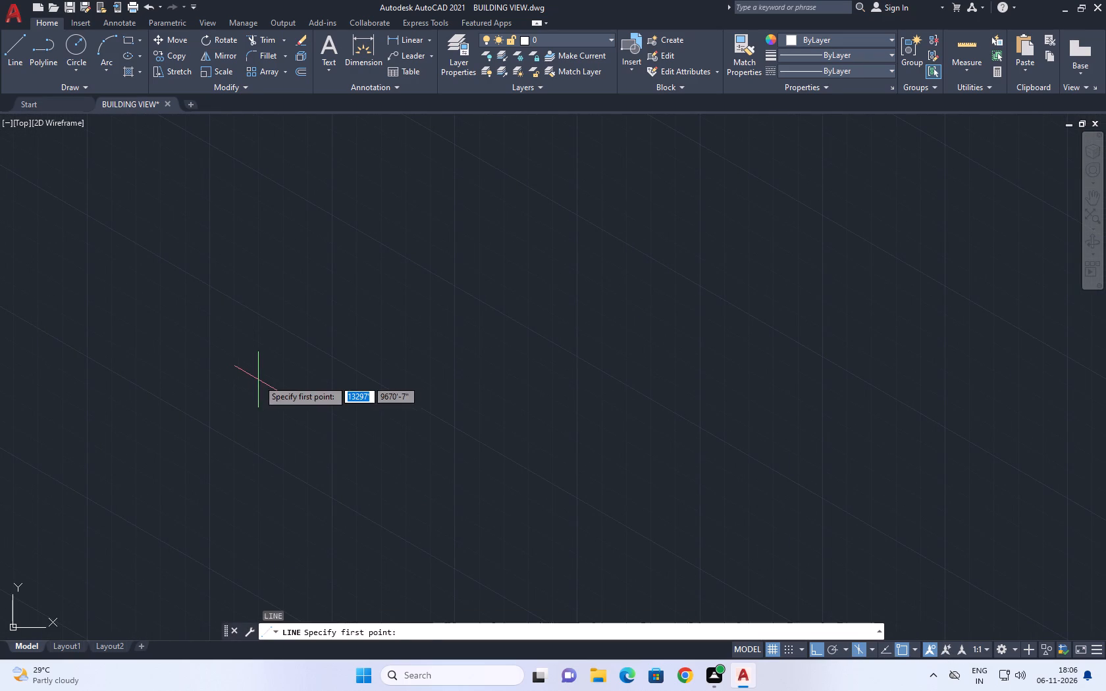
{"action": "left_click", "coordinate": [244, 372]}
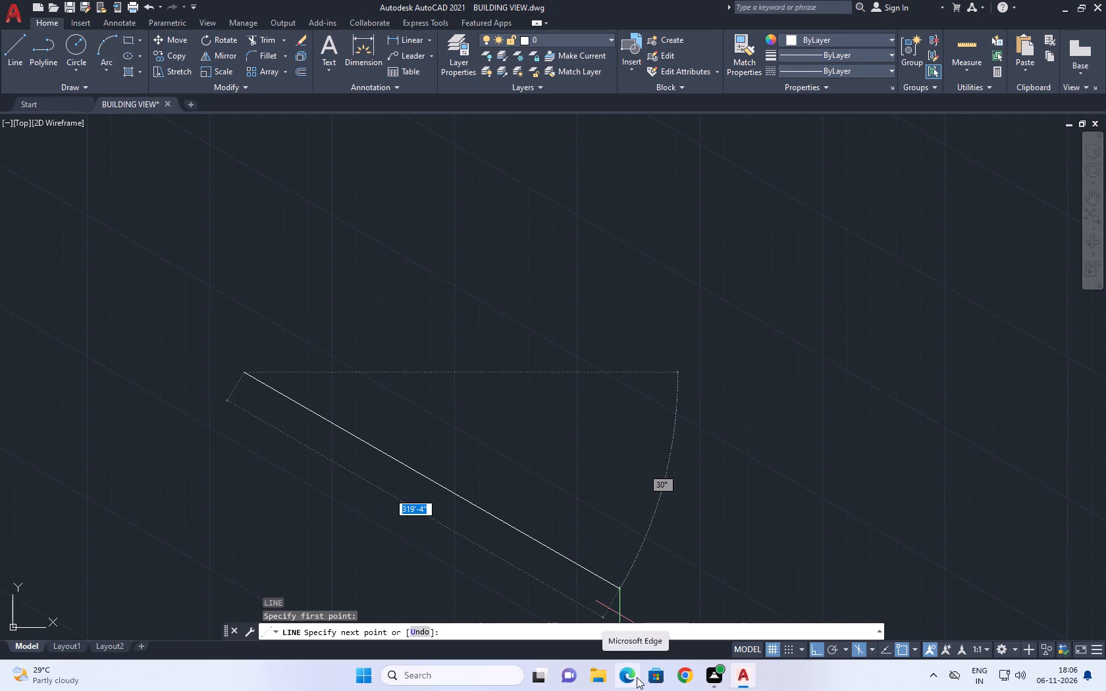
{"action": "type", "text": "28'"}
{"action": "key", "text": "Return"}
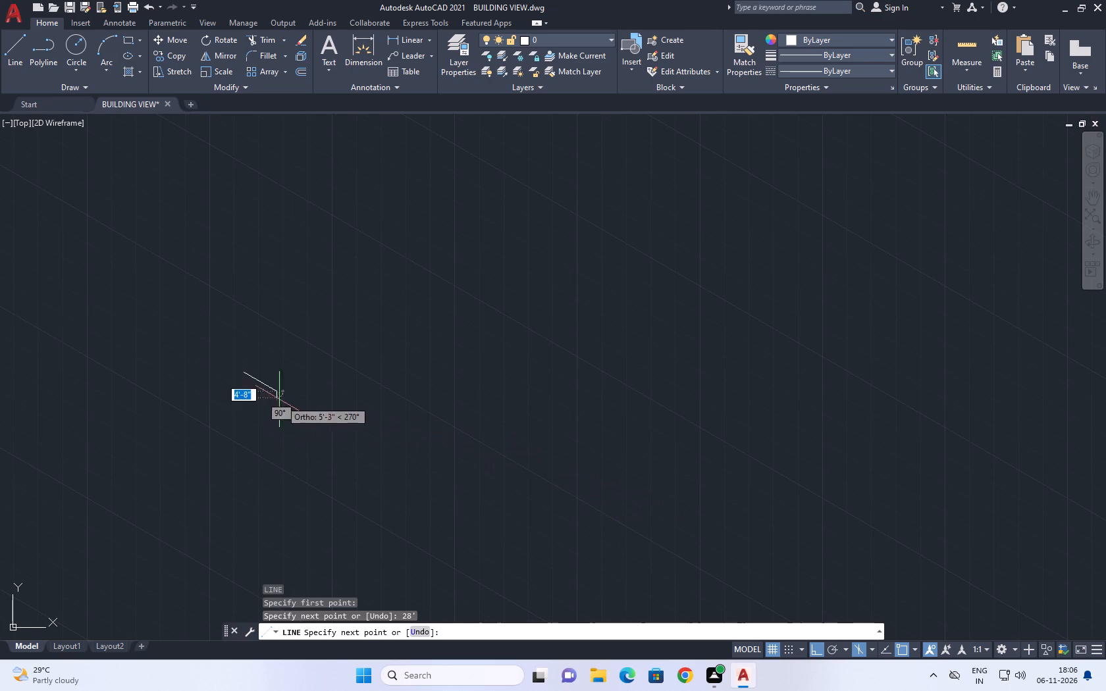
{"action": "scroll", "coordinate": [270, 382], "scroll_direction": "up", "scroll_amount": 6}
{"action": "middle_click_drag", "start_coordinate": [445, 401], "coordinate": [484, 376]}
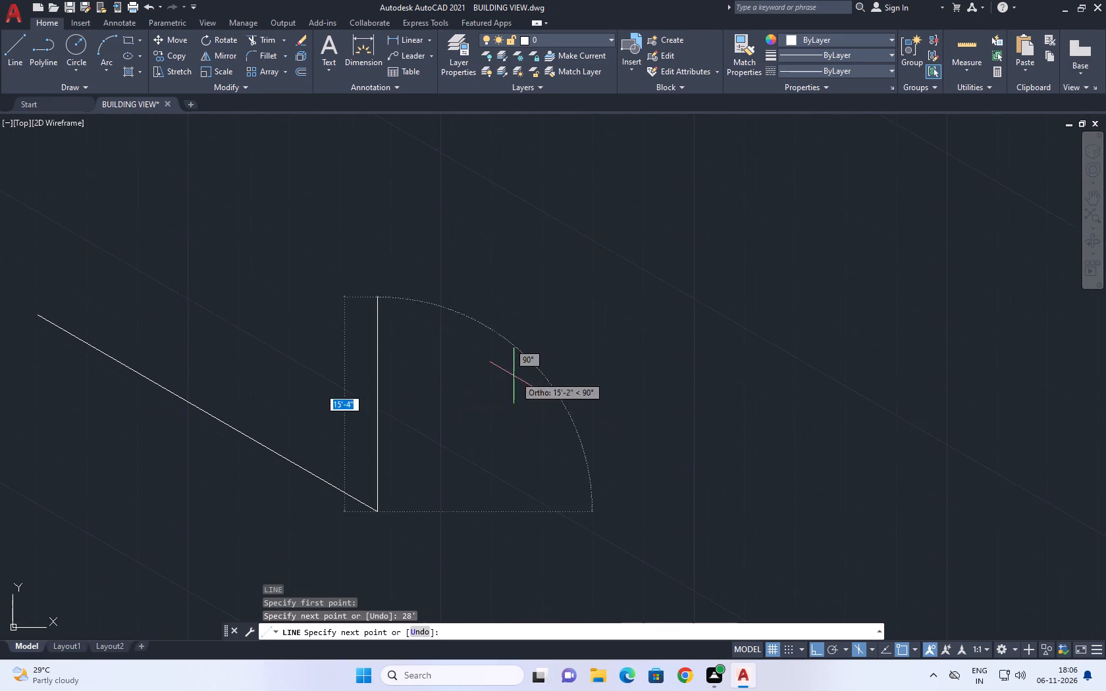
{"action": "scroll", "coordinate": [573, 397], "scroll_direction": "down", "scroll_amount": 2}
{"action": "key", "text": "space"}
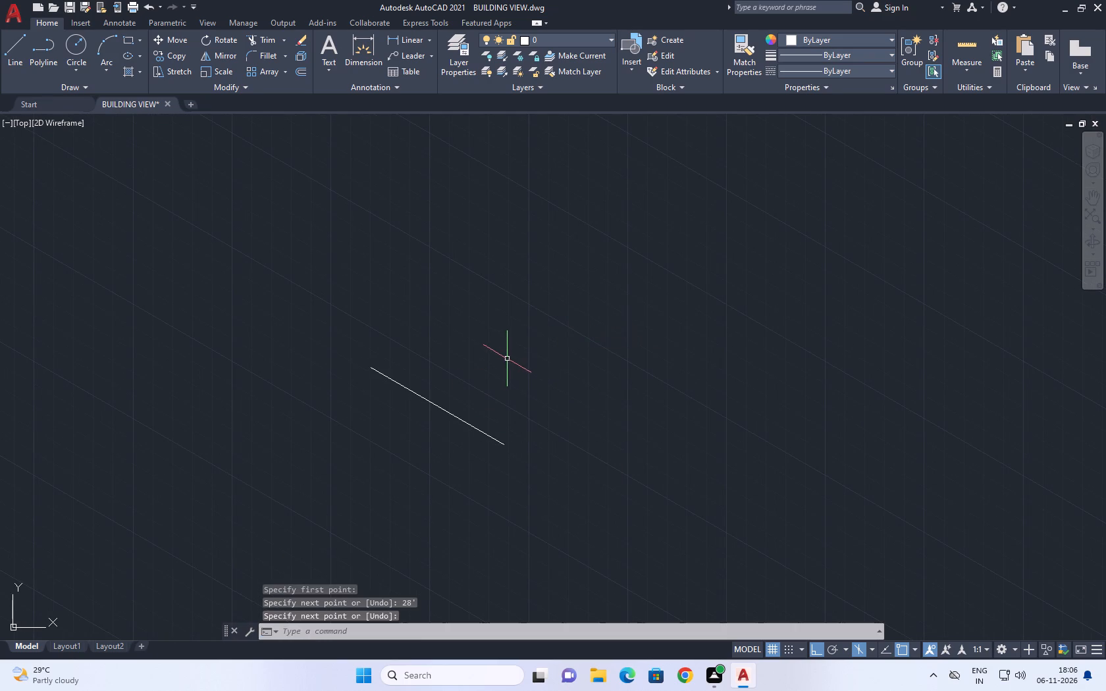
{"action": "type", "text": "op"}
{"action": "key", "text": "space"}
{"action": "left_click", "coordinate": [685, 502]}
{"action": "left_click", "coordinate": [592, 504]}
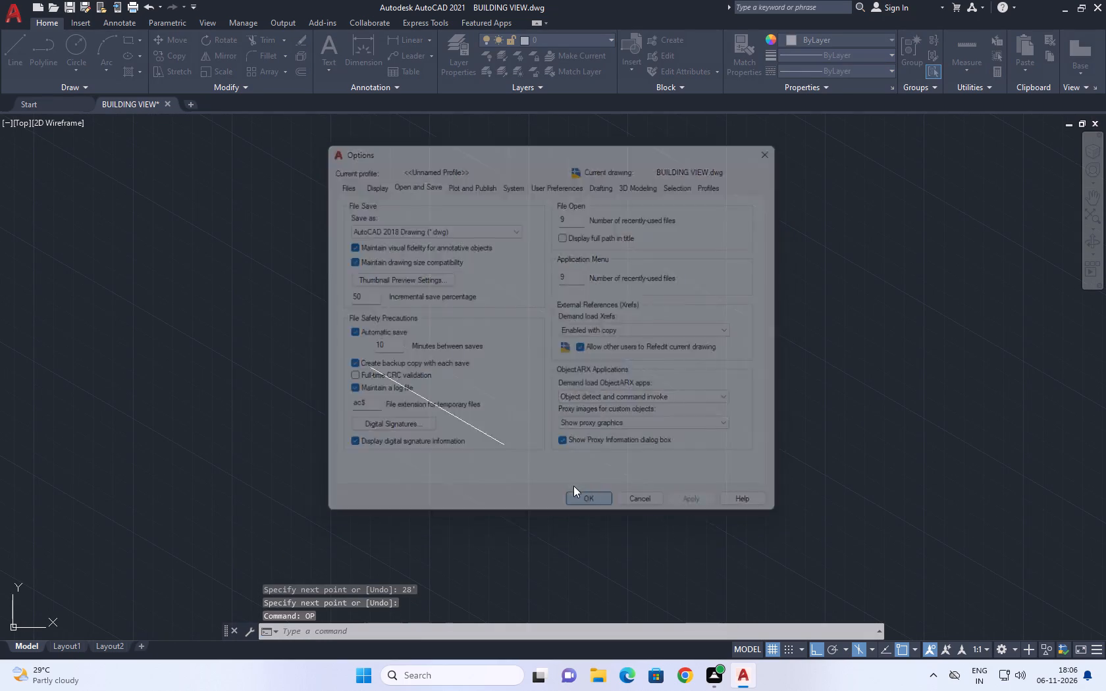
Draw a 4.5" vertical edge upward from the upper end of the 28' line.
{"action": "middle_click_drag", "start_coordinate": [566, 394], "coordinate": [537, 474]}
{"action": "type", "text": "l"}
{"action": "key", "text": "space"}
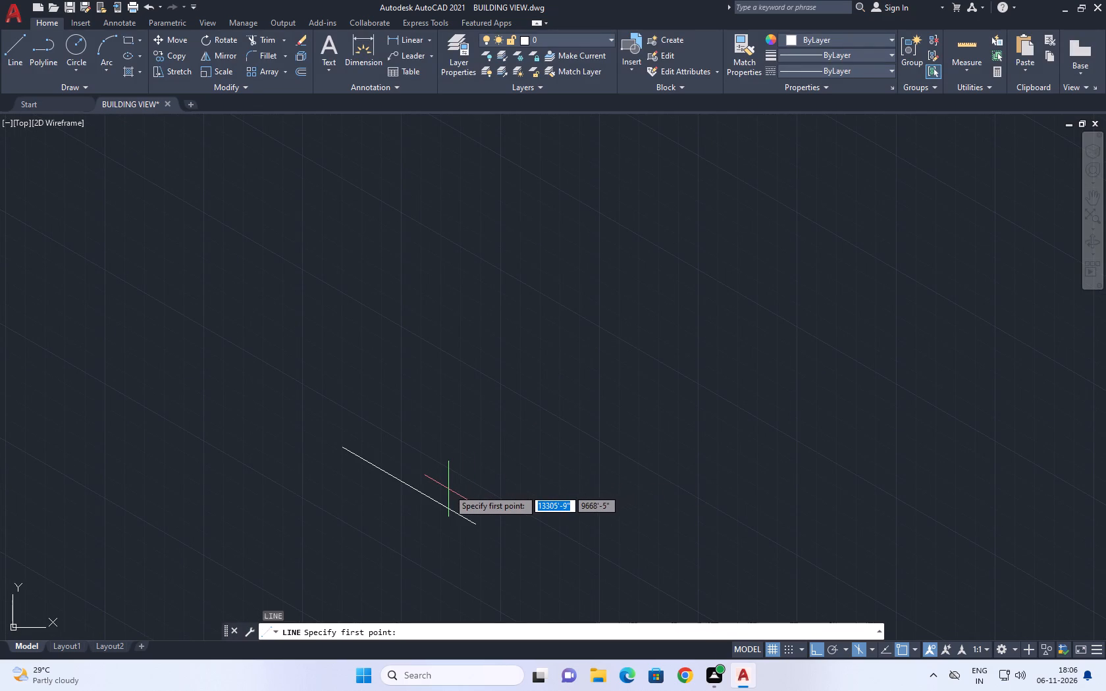
{"action": "left_click", "coordinate": [341, 447]}
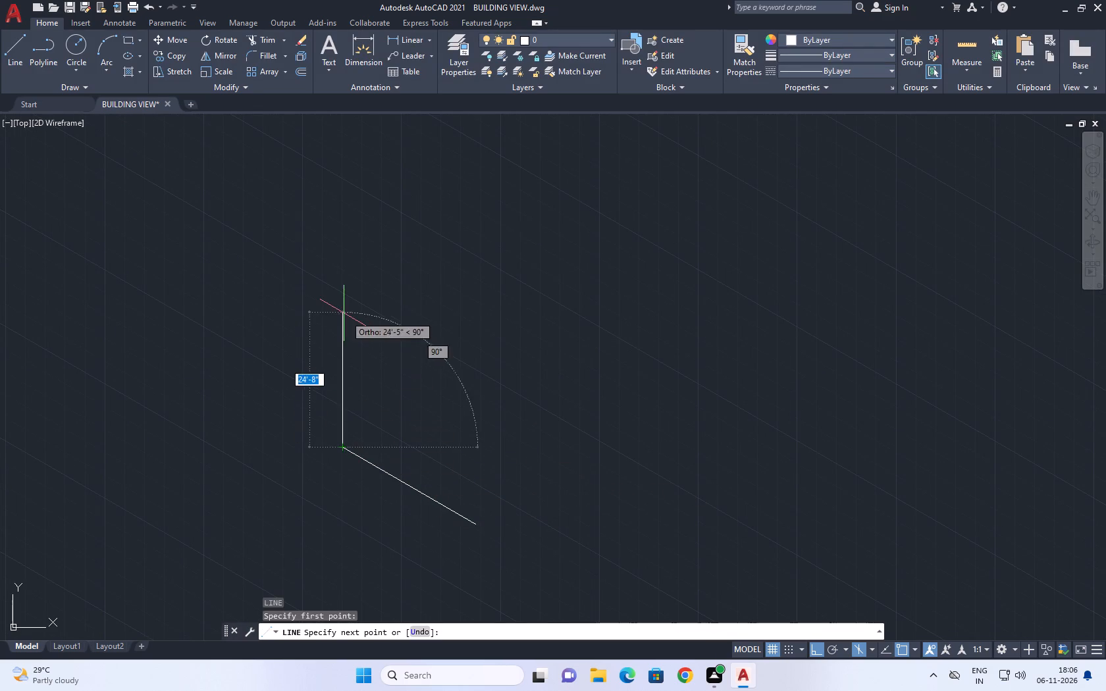
{"action": "middle_click_drag", "start_coordinate": [343, 295], "coordinate": [362, 348]}
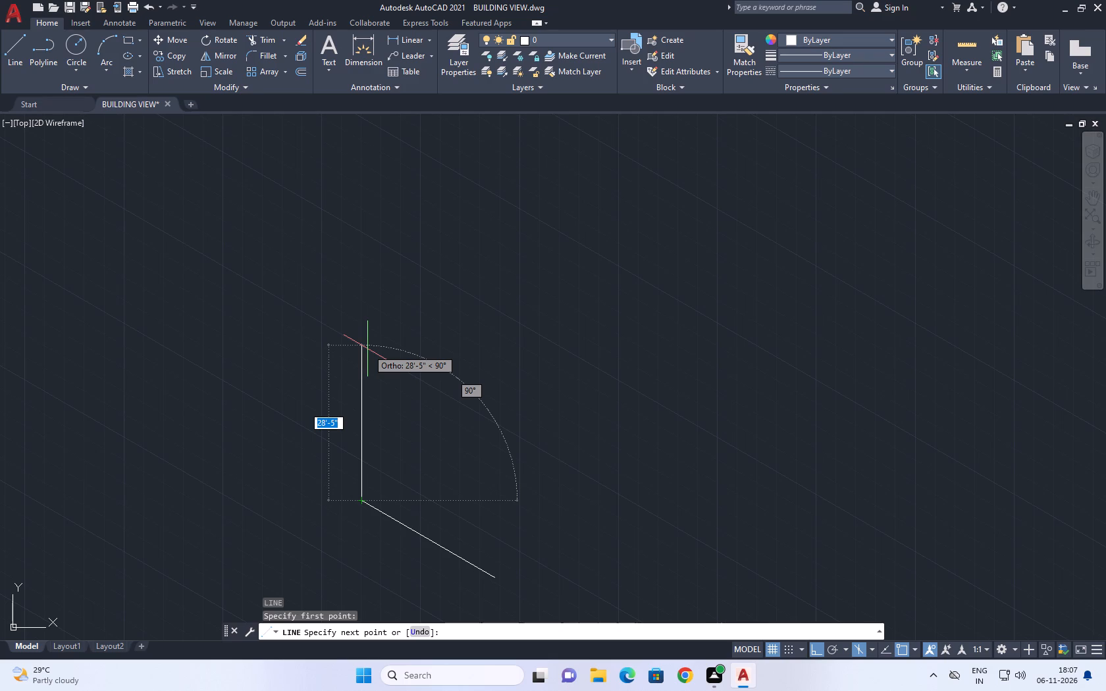
{"action": "key", "text": "4"}
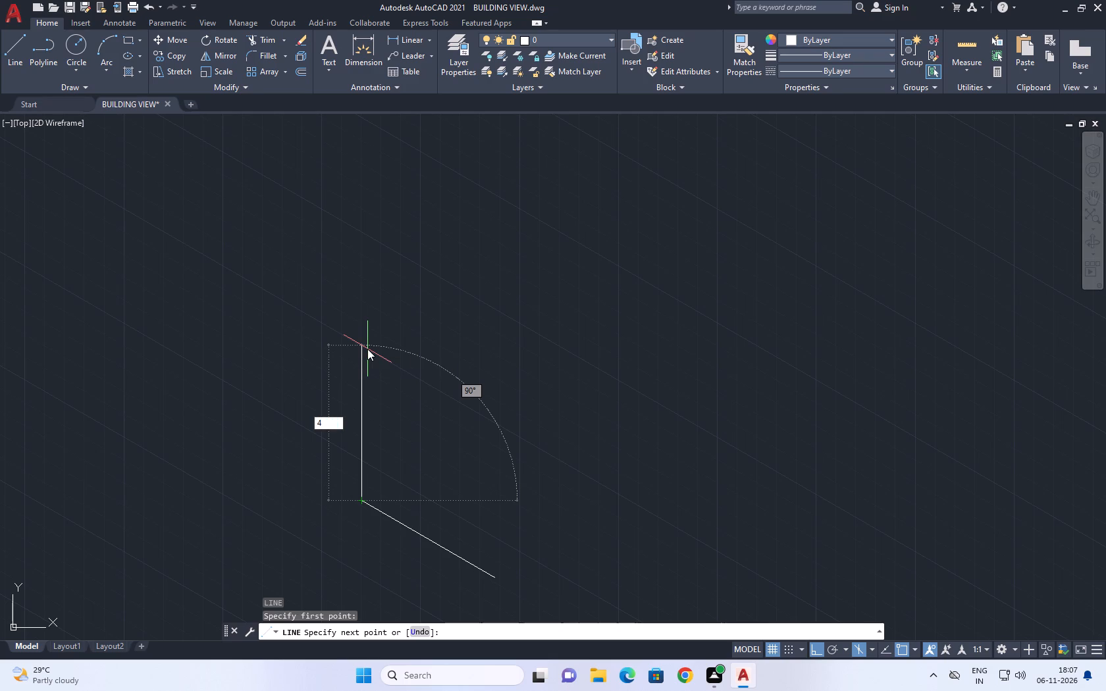
{"action": "type", "text": ".5"}
{"action": "key", "text": "Return"}
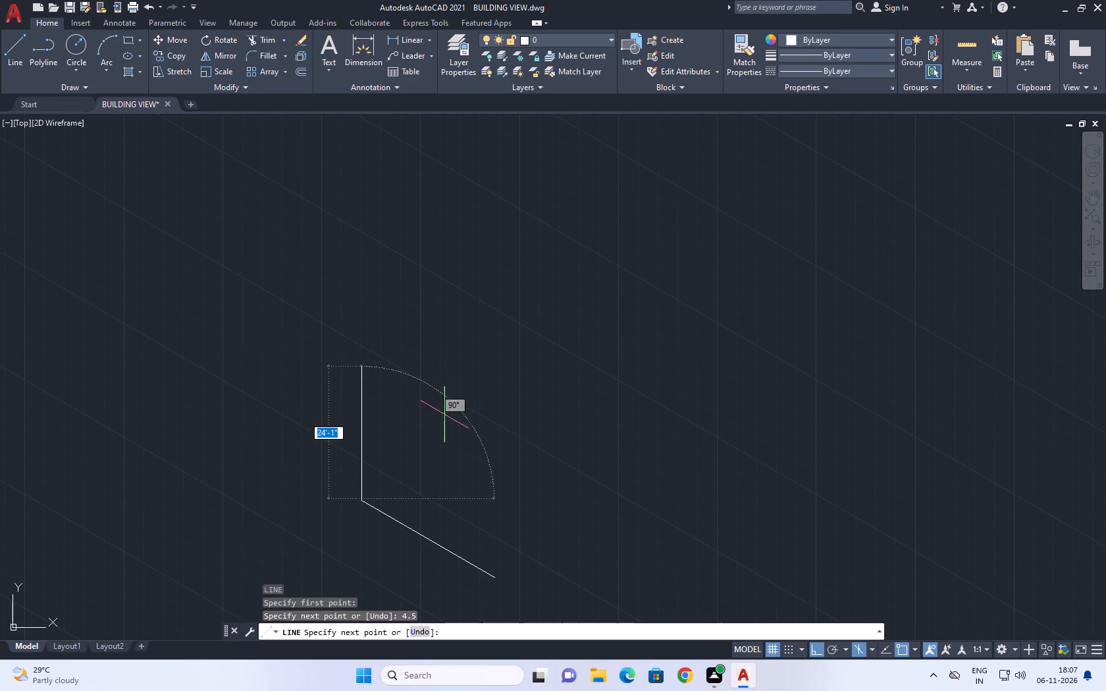
Continue from the 4.5" edge with a line about 28'-1" long parallel to the 28' line, slightly past its lower end.
{"action": "scroll", "coordinate": [471, 578], "scroll_direction": "up", "scroll_amount": 3}
{"action": "middle_click_drag", "start_coordinate": [498, 569], "coordinate": [501, 451]}
{"action": "scroll", "coordinate": [502, 457], "scroll_direction": "up", "scroll_amount": 1}
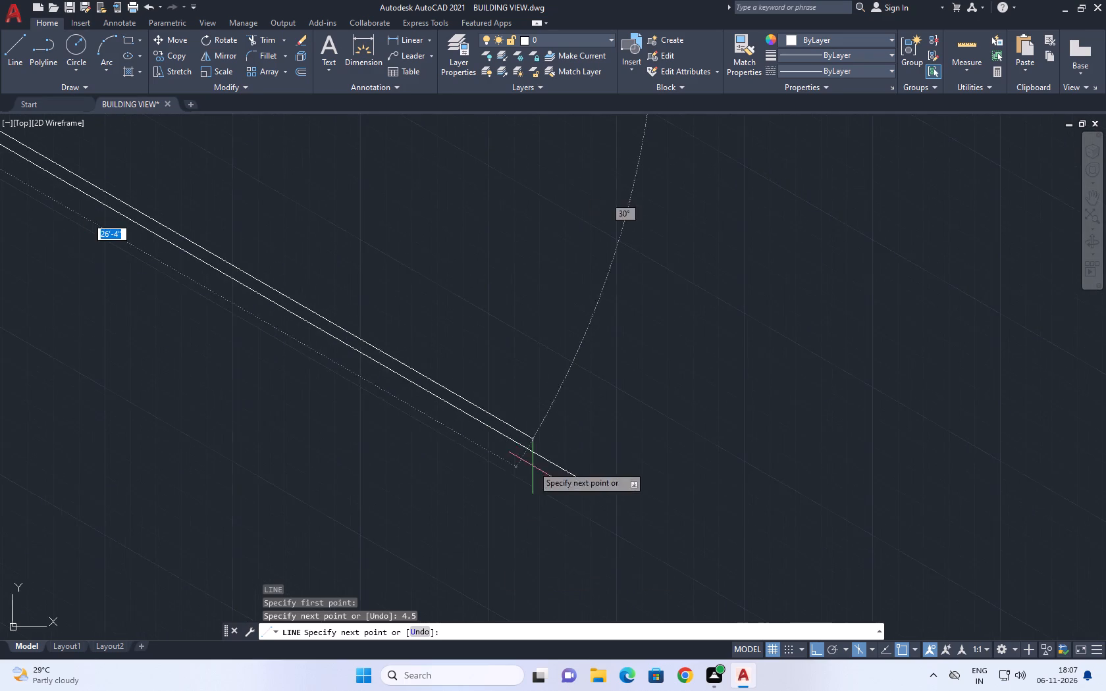
{"action": "scroll", "coordinate": [533, 467], "scroll_direction": "up", "scroll_amount": 2}
{"action": "scroll", "coordinate": [611, 484], "scroll_direction": "up", "scroll_amount": 3}
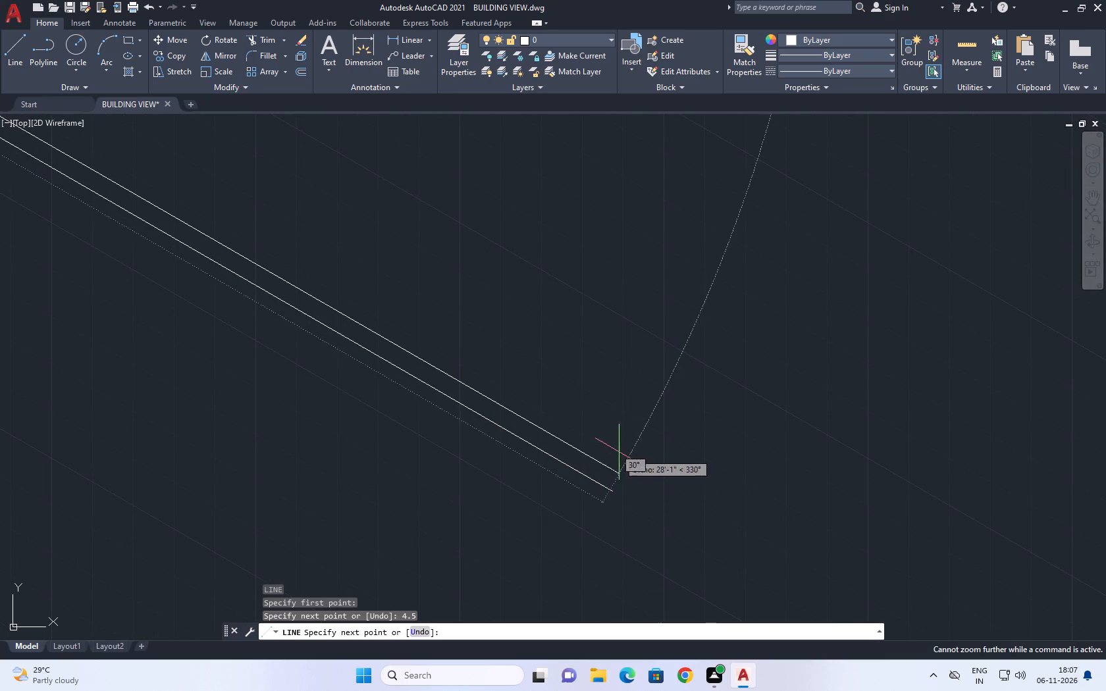
{"action": "left_click", "coordinate": [619, 461]}
{"action": "key", "text": "space"}
Draw a vertical line up from the lower end of the 28' line, crossing the parallel line above it.
{"action": "key", "text": "space"}
{"action": "left_click", "coordinate": [613, 492]}
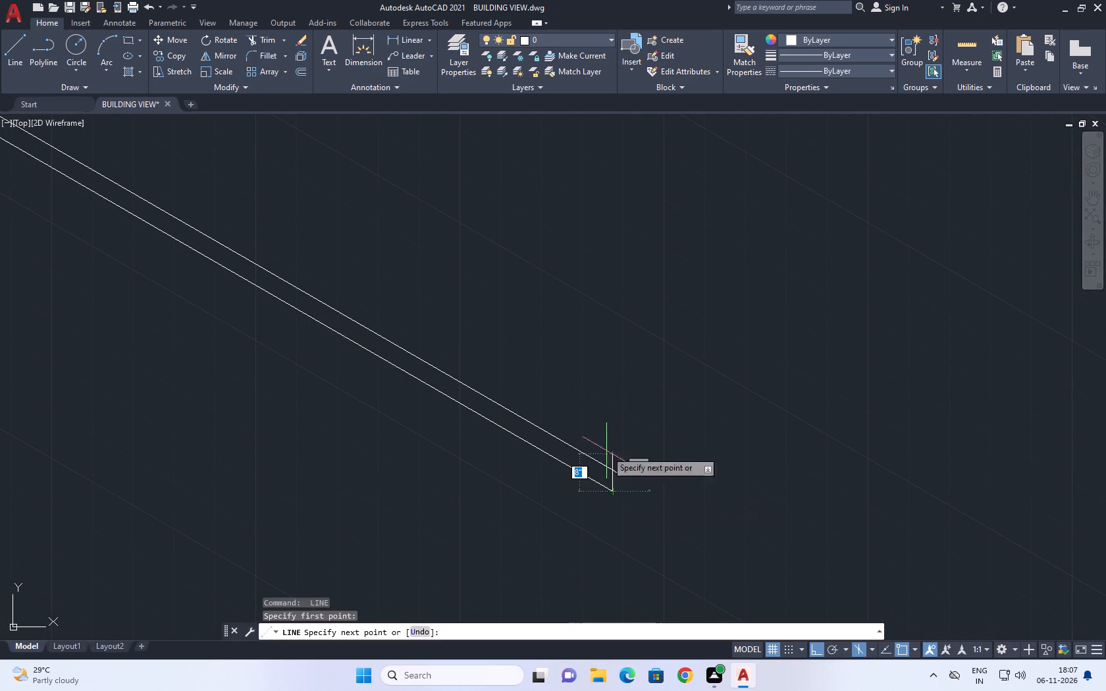
{"action": "left_click", "coordinate": [608, 411]}
{"action": "key", "text": "Escape"}
Trim the overhanging ends of the closing vertical and the upper parallel line at the strip's lower corner.
{"action": "type", "text": "tr"}
{"action": "key", "text": "space"}
{"action": "scroll", "coordinate": [636, 490], "scroll_direction": "up", "scroll_amount": 3}
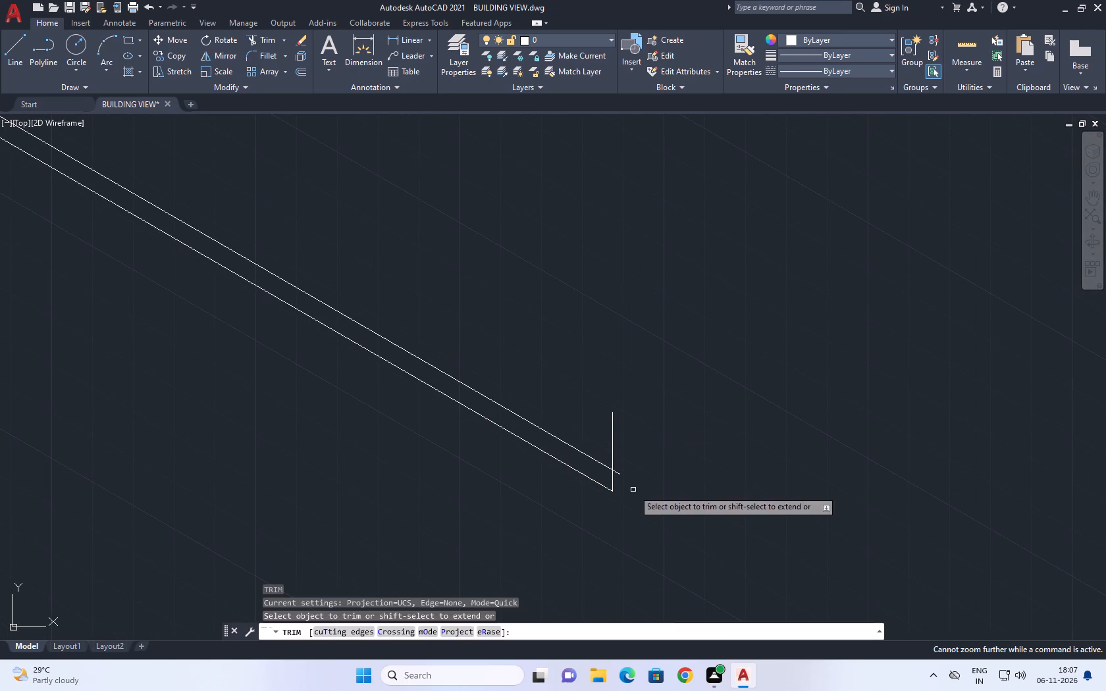
{"action": "left_click_drag", "start_coordinate": [596, 406], "coordinate": [602, 413]}
{"action": "left_click", "coordinate": [621, 490]}
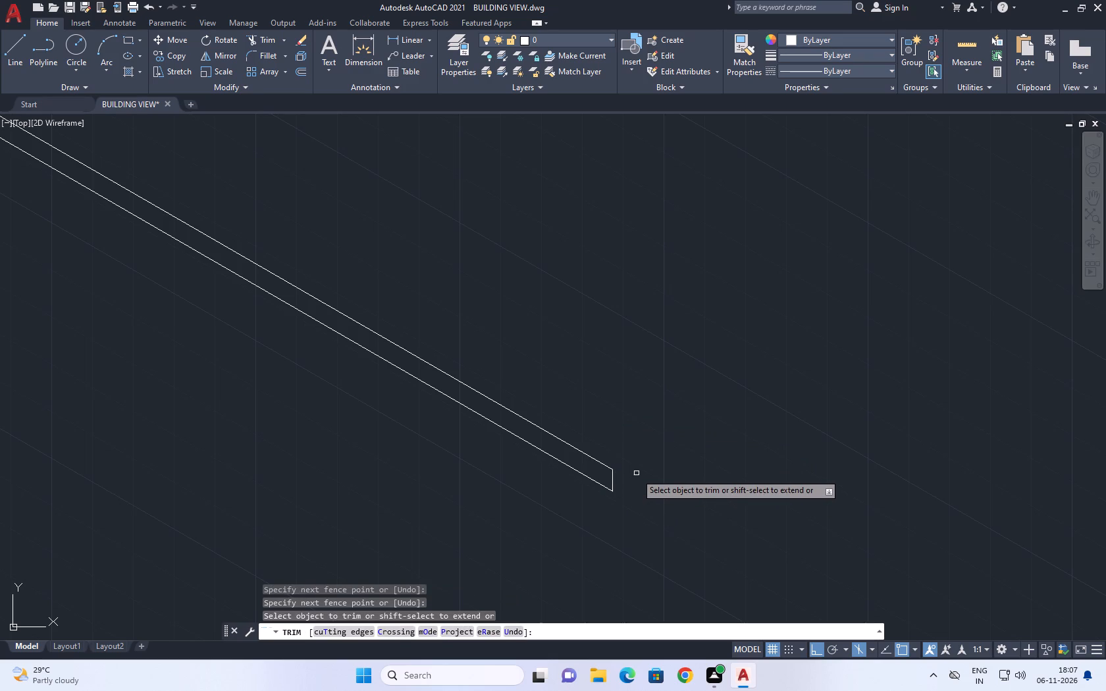
{"action": "right_click_drag", "start_coordinate": [606, 328], "coordinate": [601, 311]}
{"action": "left_click", "coordinate": [641, 340]}
Examine the trimmed lower end of the thin isometric strip and its full length.
{"action": "middle_click_drag", "start_coordinate": [628, 348], "coordinate": [629, 362]}
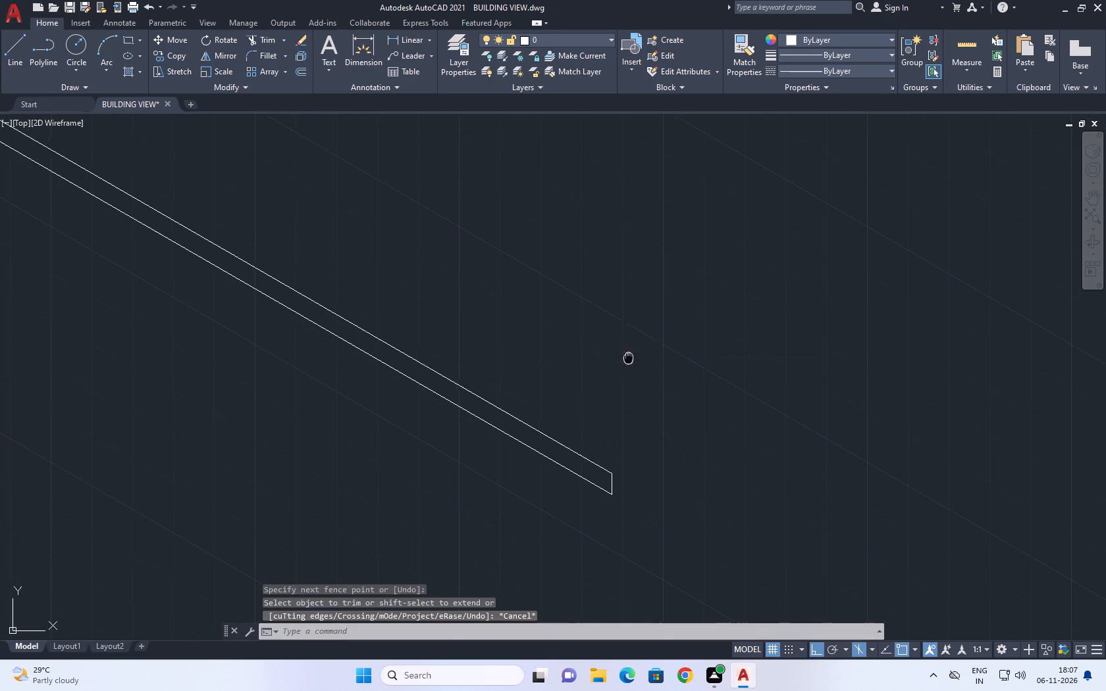
{"action": "middle_click_drag", "start_coordinate": [629, 362], "coordinate": [632, 384]}
{"action": "scroll", "coordinate": [636, 414], "scroll_direction": "down", "scroll_amount": 2}
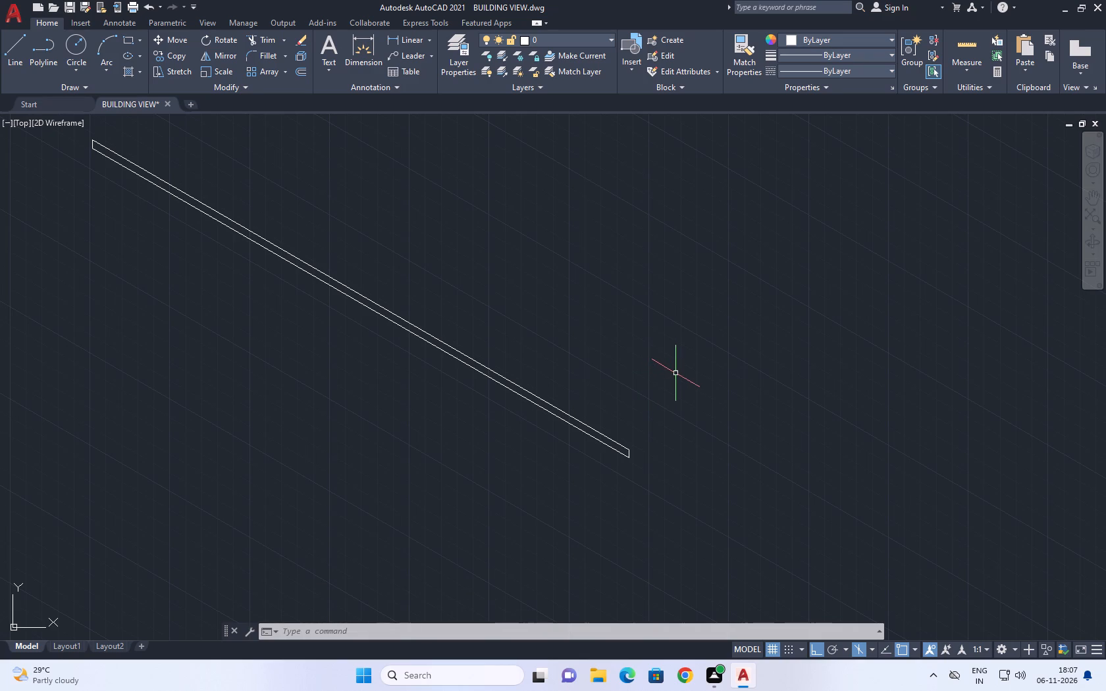
{"action": "middle_click_drag", "start_coordinate": [546, 388], "coordinate": [660, 324]}
{"action": "scroll", "coordinate": [631, 328], "scroll_direction": "down", "scroll_amount": 2}
{"action": "middle_click_drag", "start_coordinate": [602, 324], "coordinate": [659, 324]}
{"action": "scroll", "coordinate": [715, 344], "scroll_direction": "up", "scroll_amount": 4}
{"action": "middle_click_drag", "start_coordinate": [798, 348], "coordinate": [749, 328]}
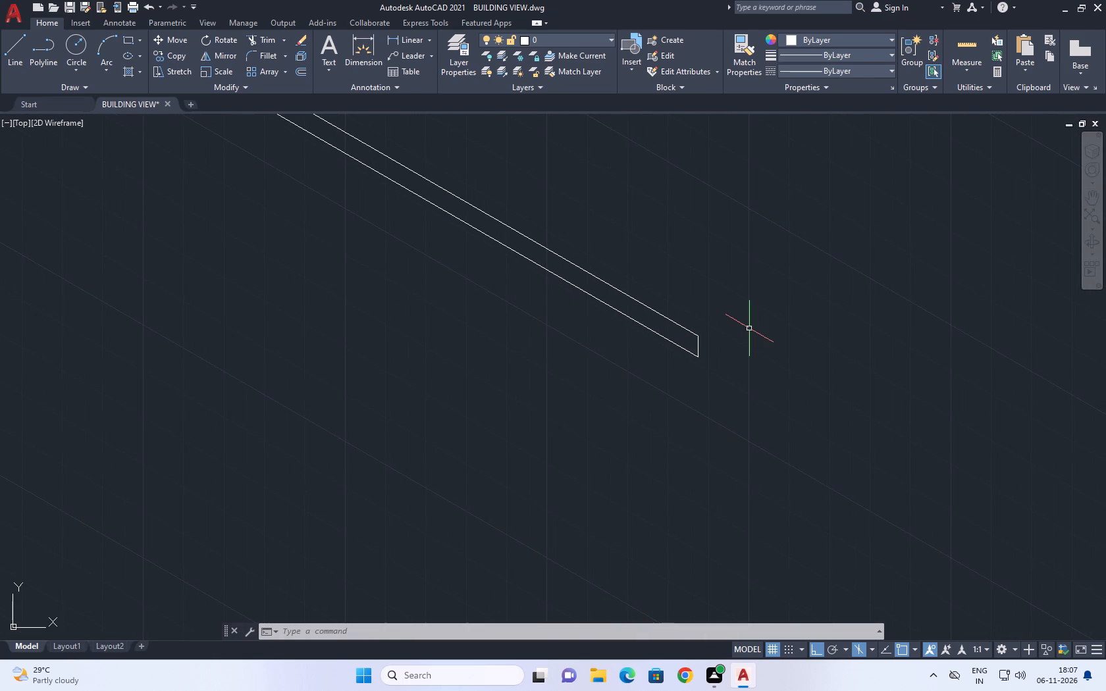
{"action": "middle_click_drag", "start_coordinate": [799, 332], "coordinate": [737, 319]}
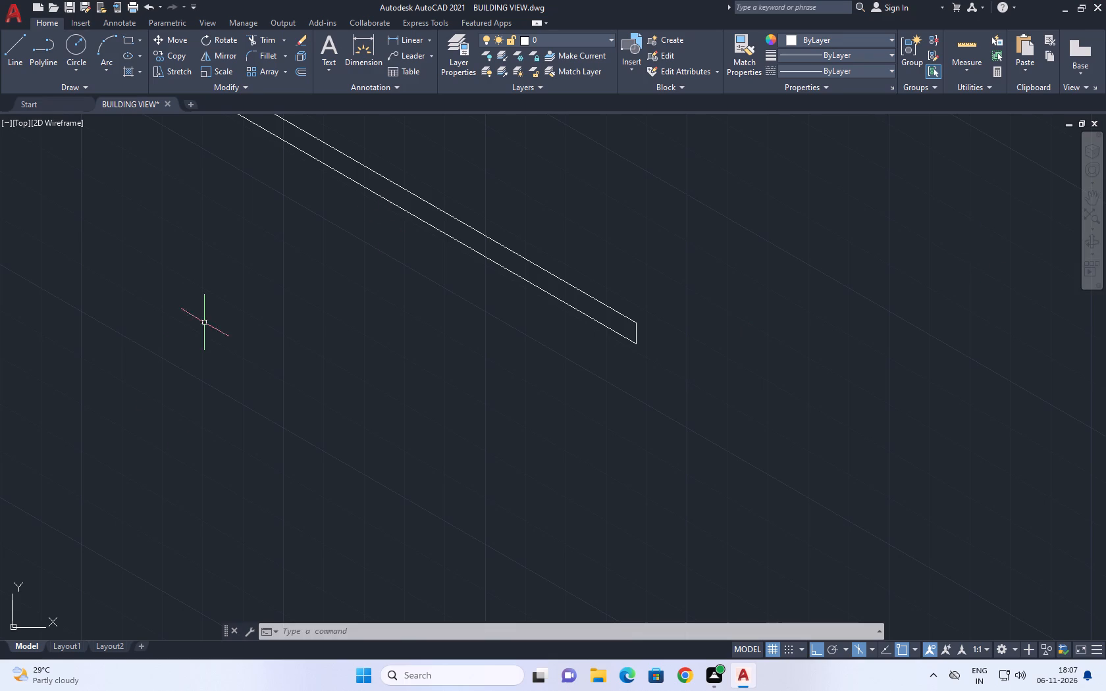
{"action": "middle_click_drag", "start_coordinate": [579, 317], "coordinate": [618, 343]}
{"action": "scroll", "coordinate": [629, 349], "scroll_direction": "up", "scroll_amount": 2}
{"action": "left_click", "coordinate": [689, 292]}
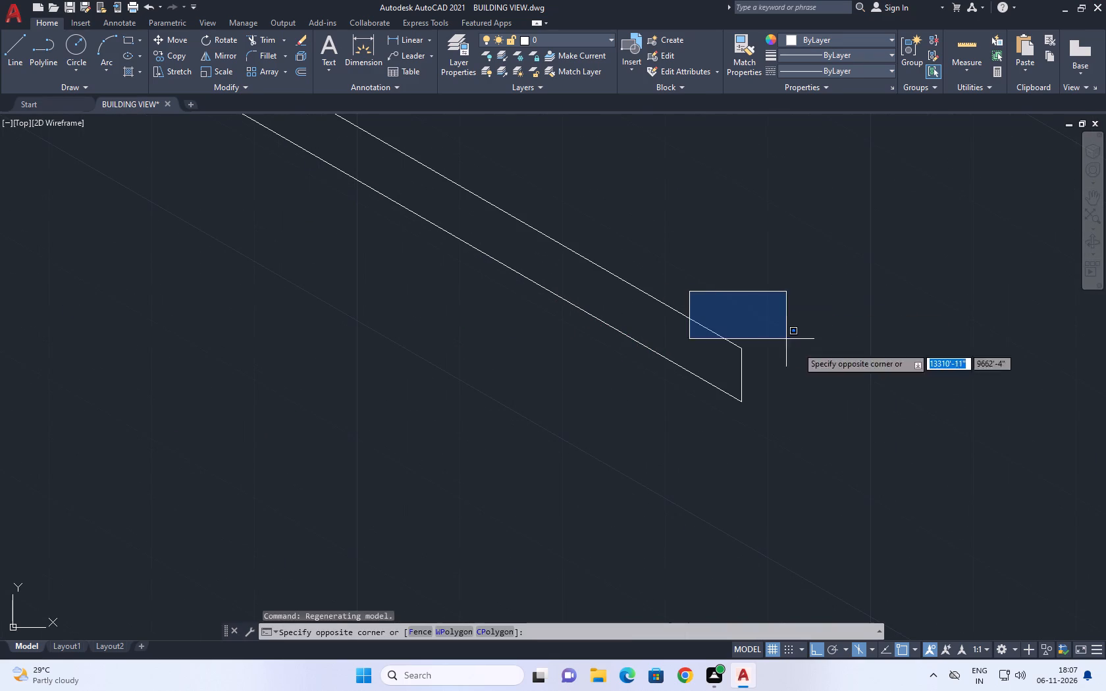
{"action": "left_click", "coordinate": [713, 294]}
{"action": "middle_click_drag", "start_coordinate": [751, 287], "coordinate": [754, 302]}
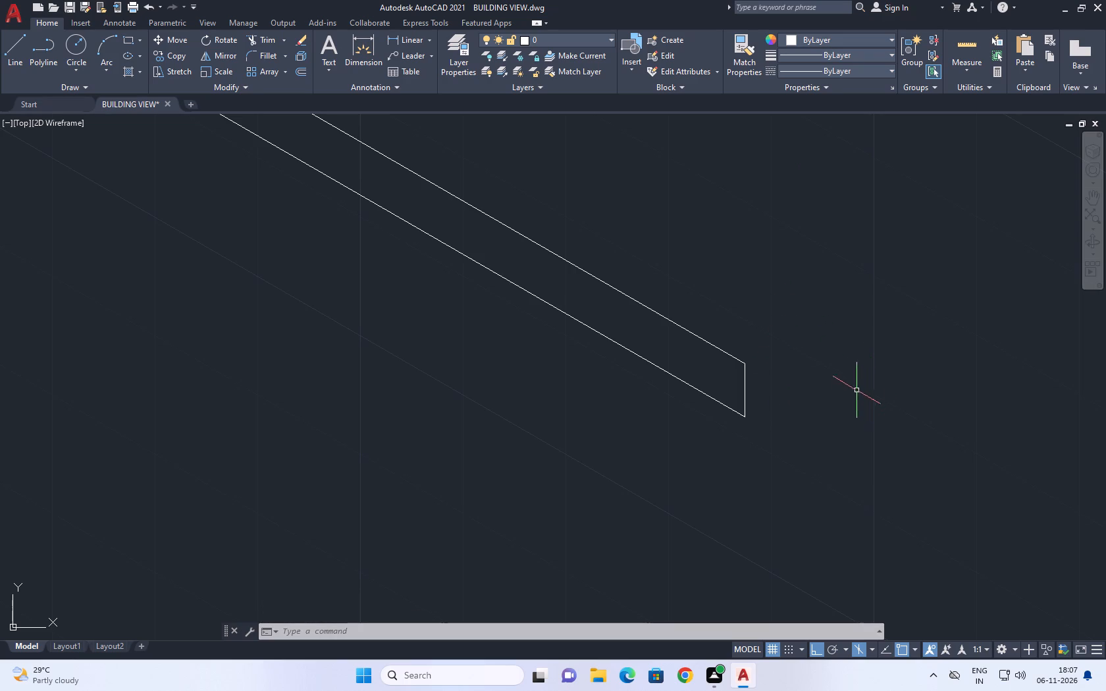
{"action": "scroll", "coordinate": [855, 368], "scroll_direction": "up", "scroll_amount": 1}
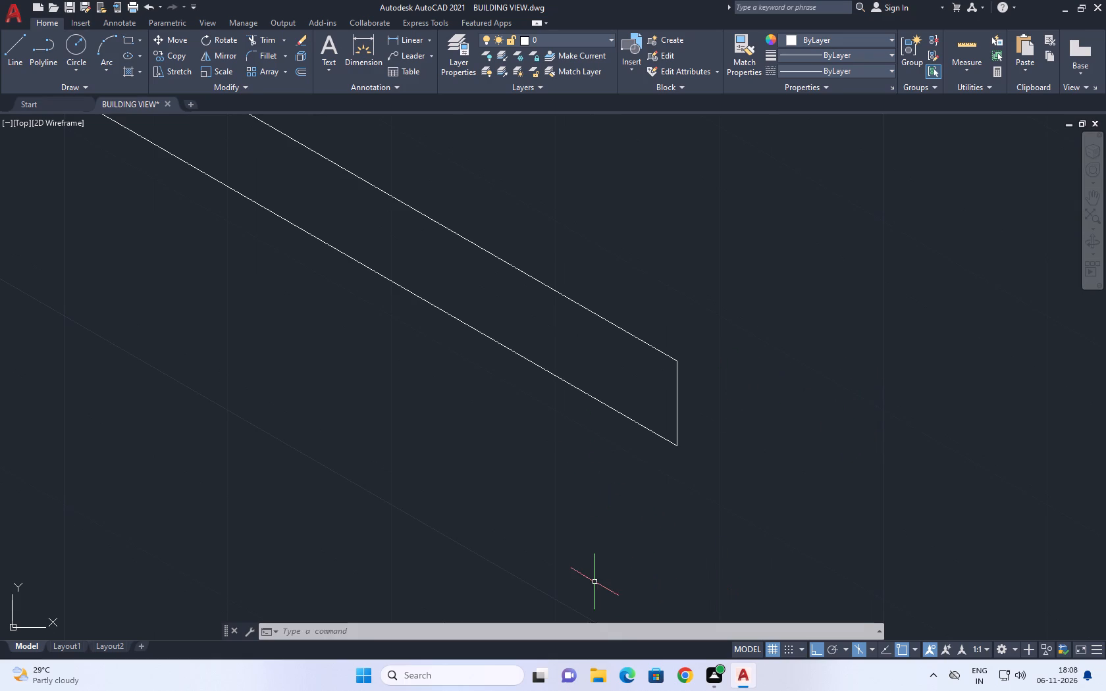
{"action": "middle_click_drag", "start_coordinate": [573, 450], "coordinate": [589, 477]}
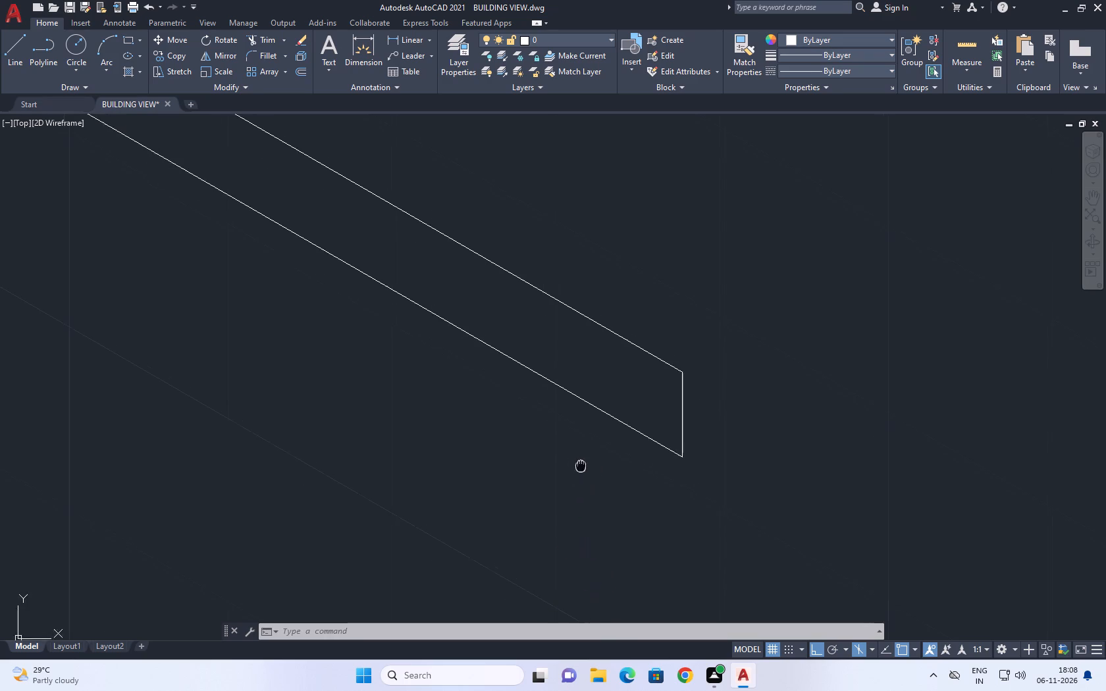
{"action": "middle_click_drag", "start_coordinate": [589, 477], "coordinate": [624, 506]}
{"action": "scroll", "coordinate": [643, 487], "scroll_direction": "down", "scroll_amount": 3}
{"action": "middle_click_drag", "start_coordinate": [616, 424], "coordinate": [629, 437]}
{"action": "scroll", "coordinate": [639, 453], "scroll_direction": "down", "scroll_amount": 2}
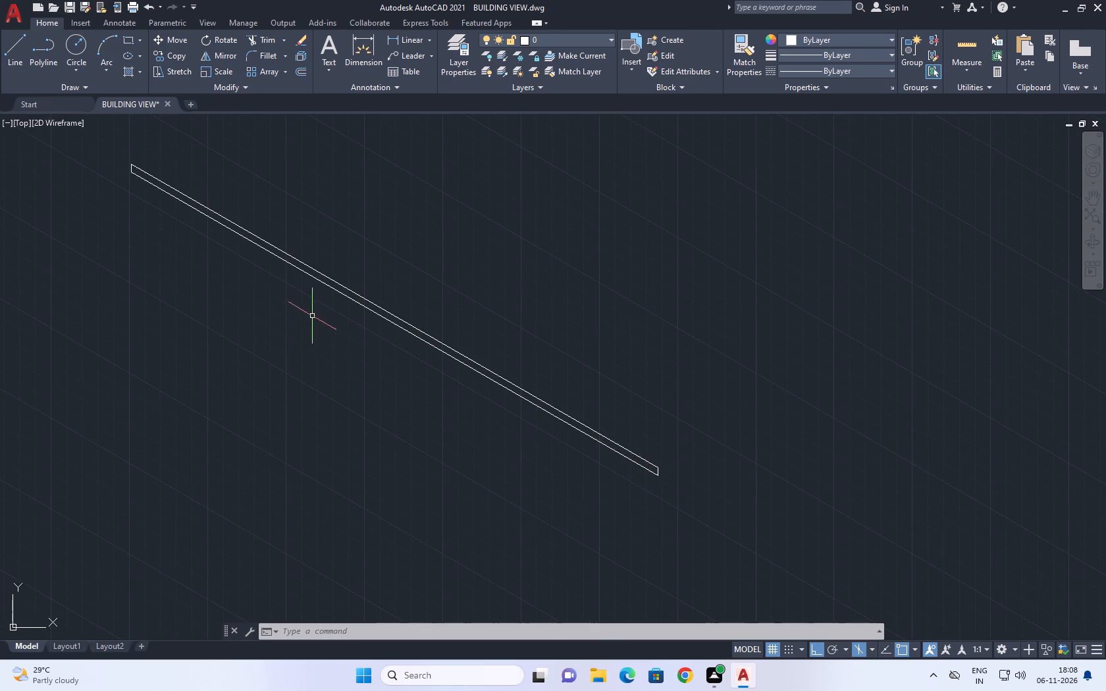
{"action": "middle_click_drag", "start_coordinate": [324, 328], "coordinate": [440, 459]}
{"action": "scroll", "coordinate": [444, 459], "scroll_direction": "down", "scroll_amount": 1}
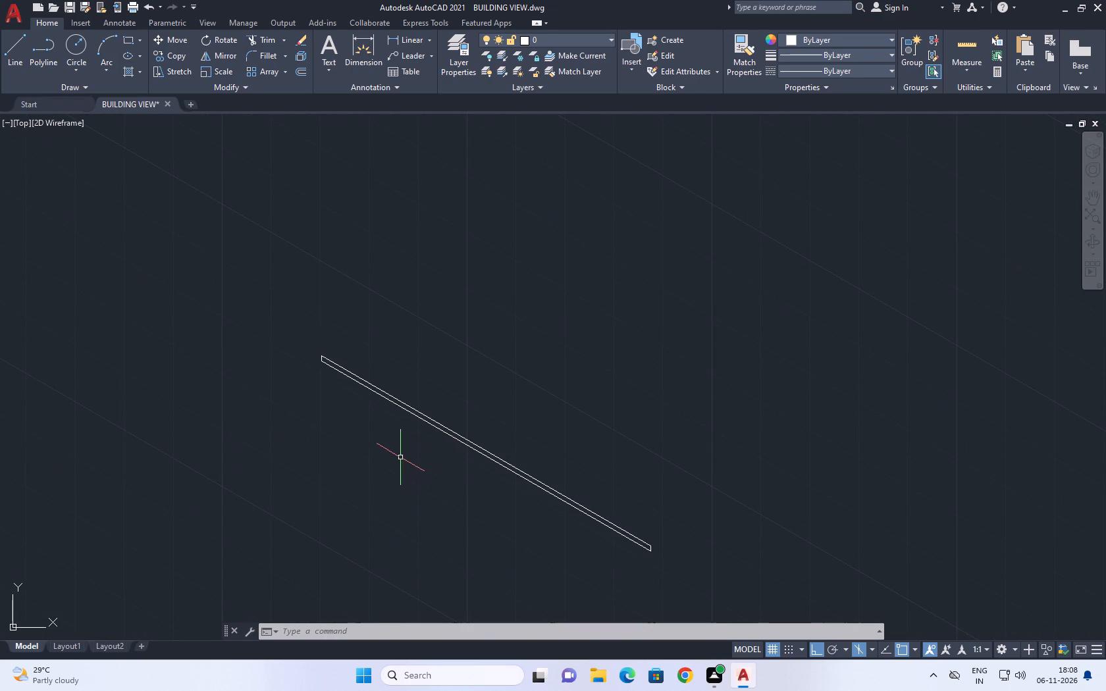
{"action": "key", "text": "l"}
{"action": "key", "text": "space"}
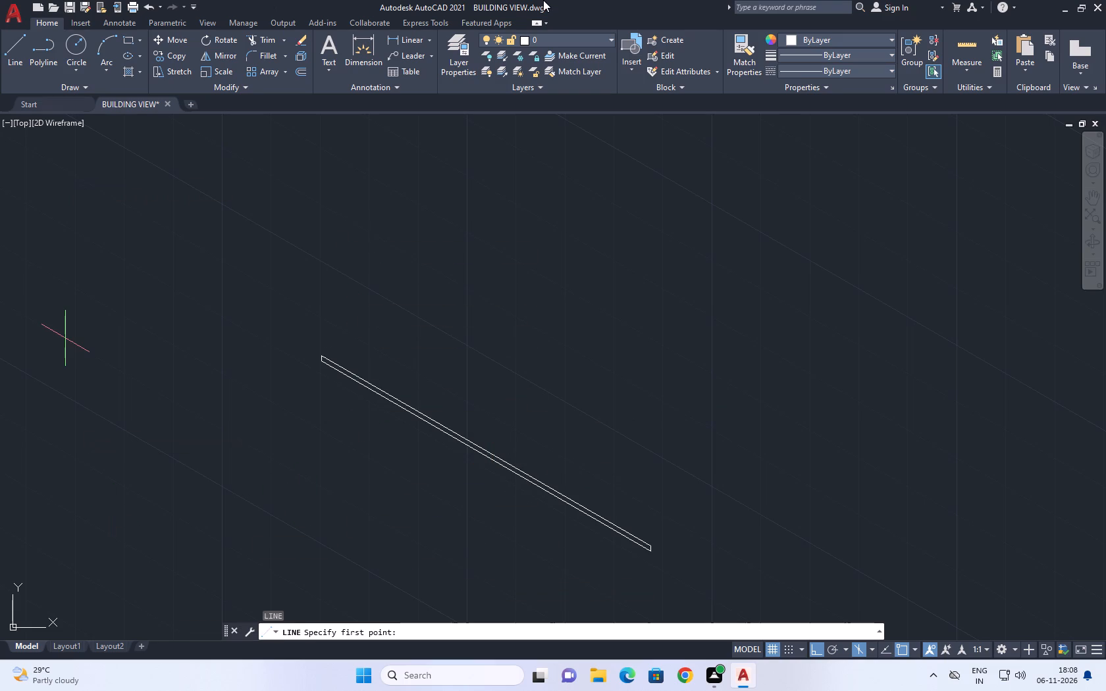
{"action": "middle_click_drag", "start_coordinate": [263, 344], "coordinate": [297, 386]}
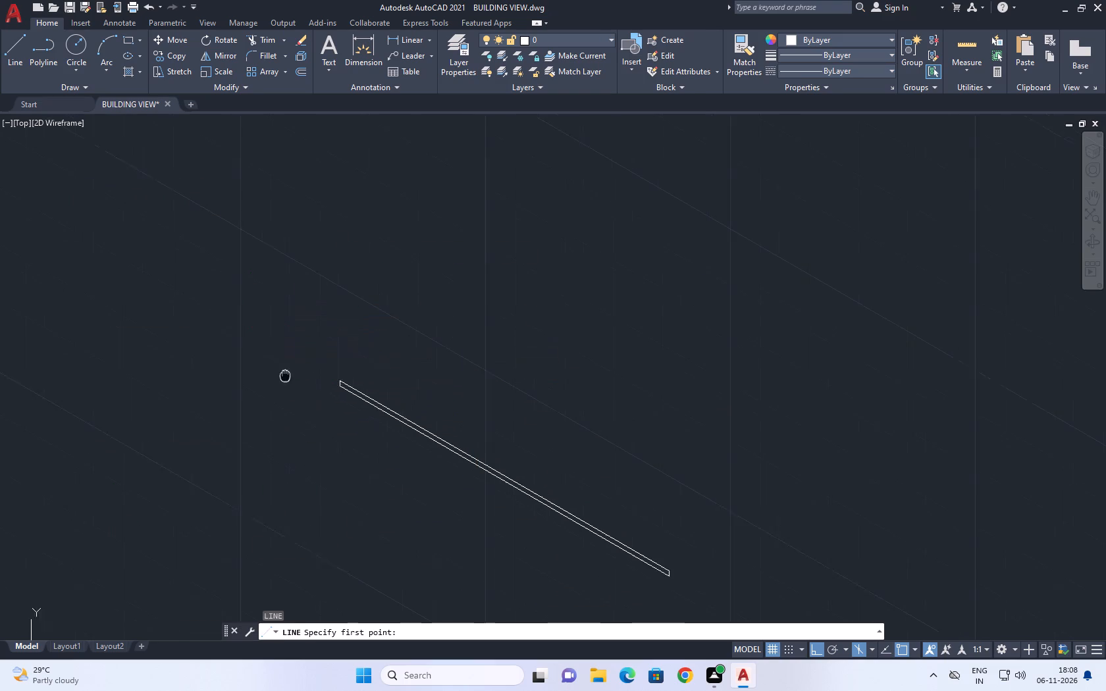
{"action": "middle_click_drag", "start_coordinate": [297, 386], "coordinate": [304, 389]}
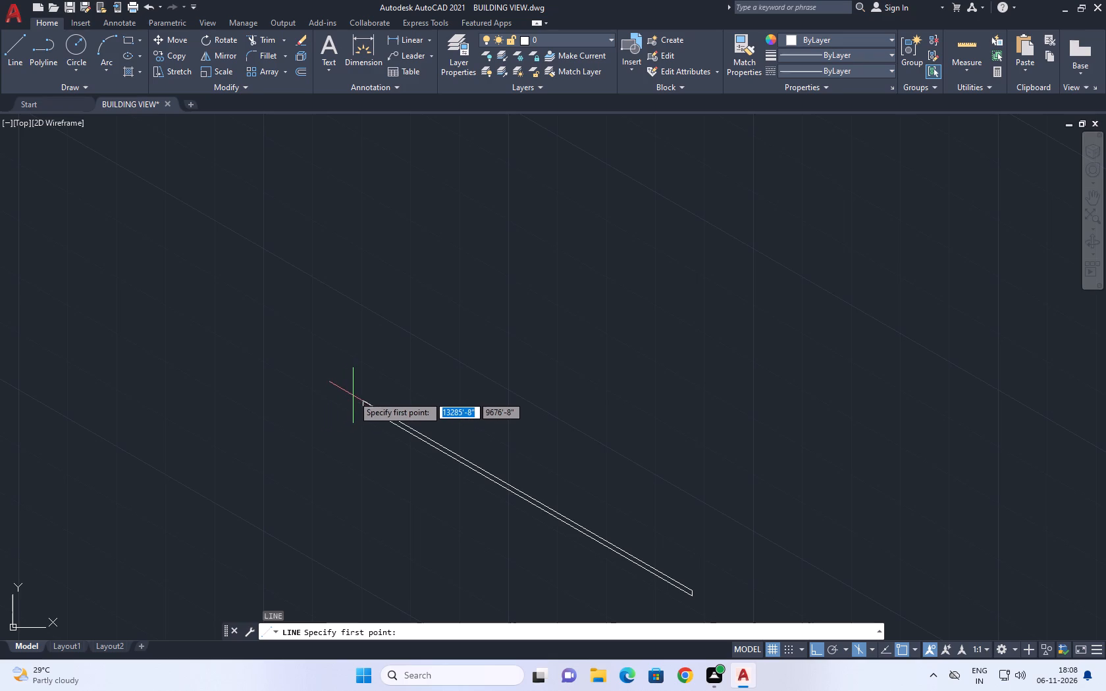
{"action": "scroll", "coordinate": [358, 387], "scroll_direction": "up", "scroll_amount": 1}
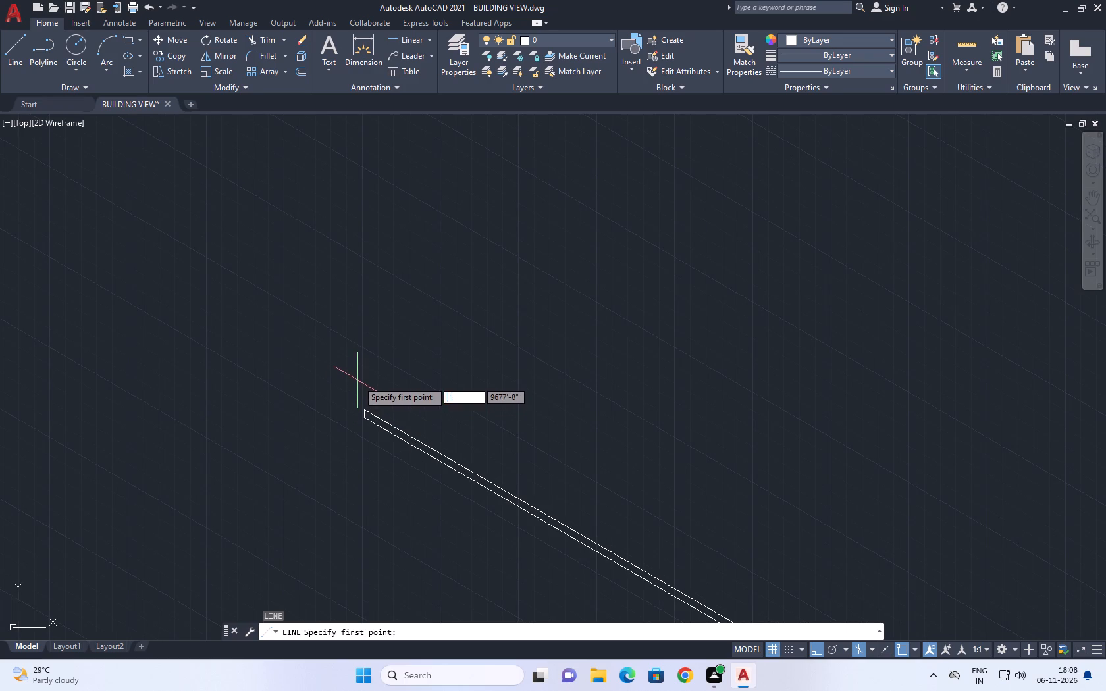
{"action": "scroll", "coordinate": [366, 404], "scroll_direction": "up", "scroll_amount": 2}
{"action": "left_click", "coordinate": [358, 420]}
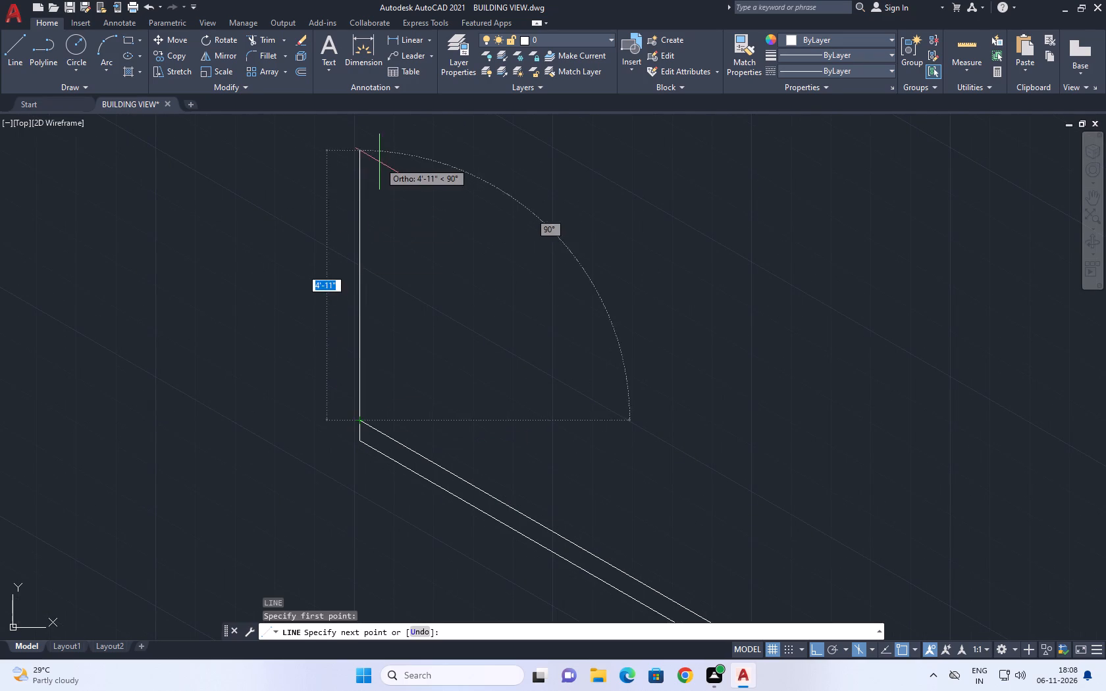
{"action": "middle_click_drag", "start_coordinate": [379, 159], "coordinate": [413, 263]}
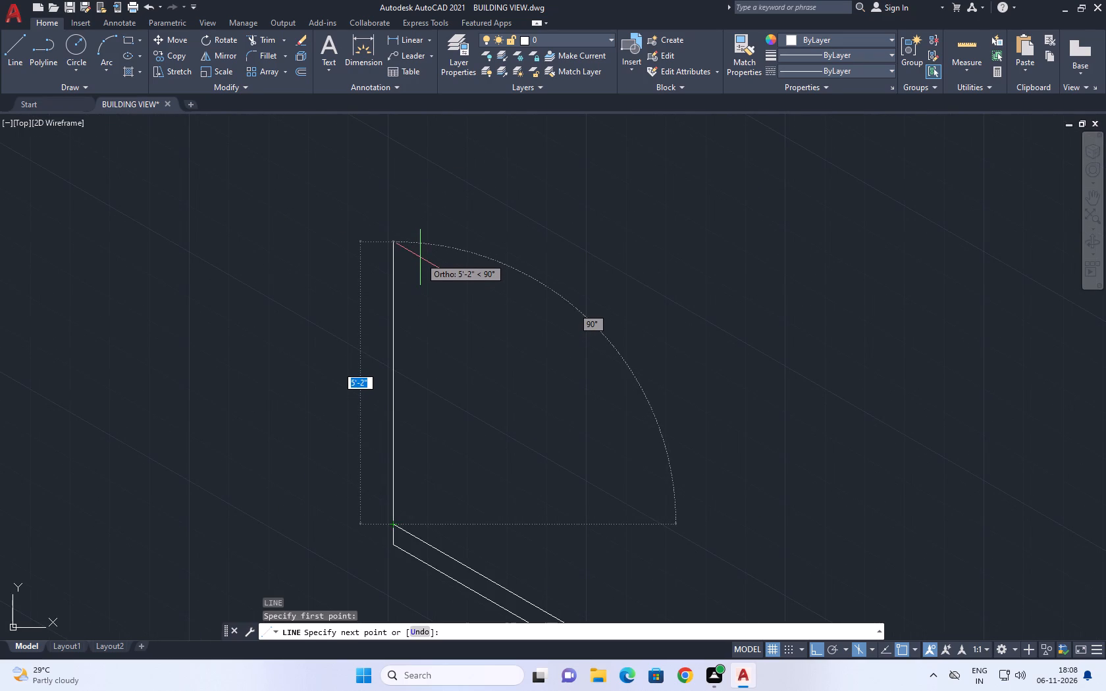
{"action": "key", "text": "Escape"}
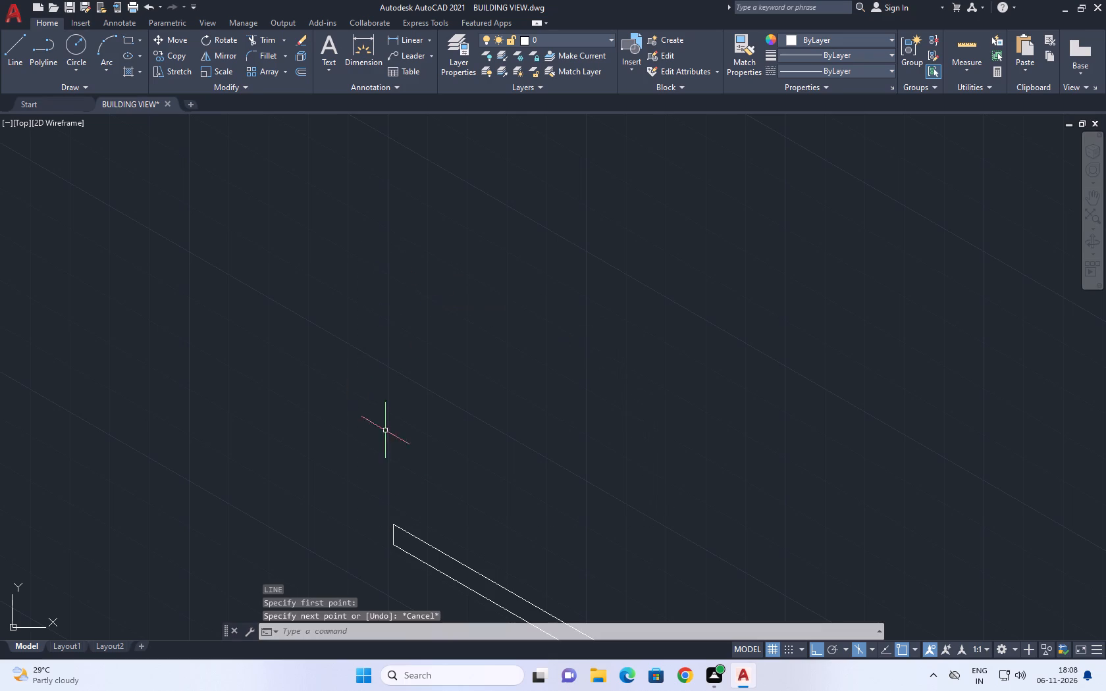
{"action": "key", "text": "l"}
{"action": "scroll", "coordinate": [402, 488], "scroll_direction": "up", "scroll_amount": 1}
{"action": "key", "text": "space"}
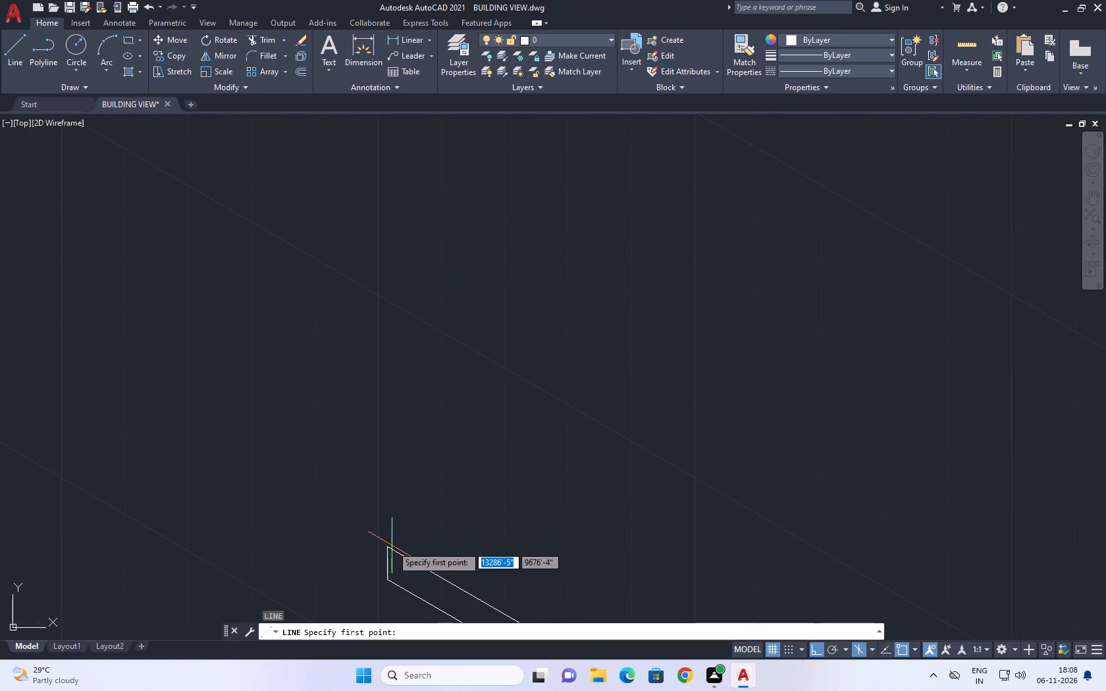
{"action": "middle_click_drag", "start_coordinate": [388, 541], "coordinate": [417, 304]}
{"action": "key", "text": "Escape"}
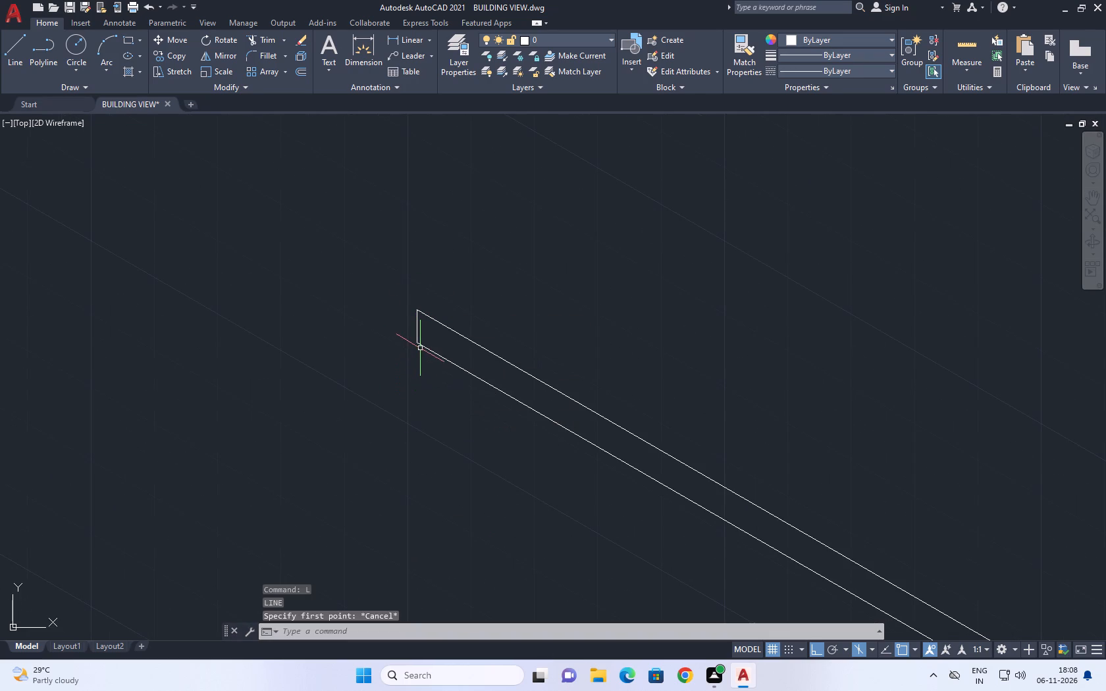
In the top isoplane, draw a 1'6" line outward from the lower corner at the strip's upper end.
{"action": "type", "text": "l"}
{"action": "key", "text": "space"}
{"action": "left_click", "coordinate": [417, 343]}
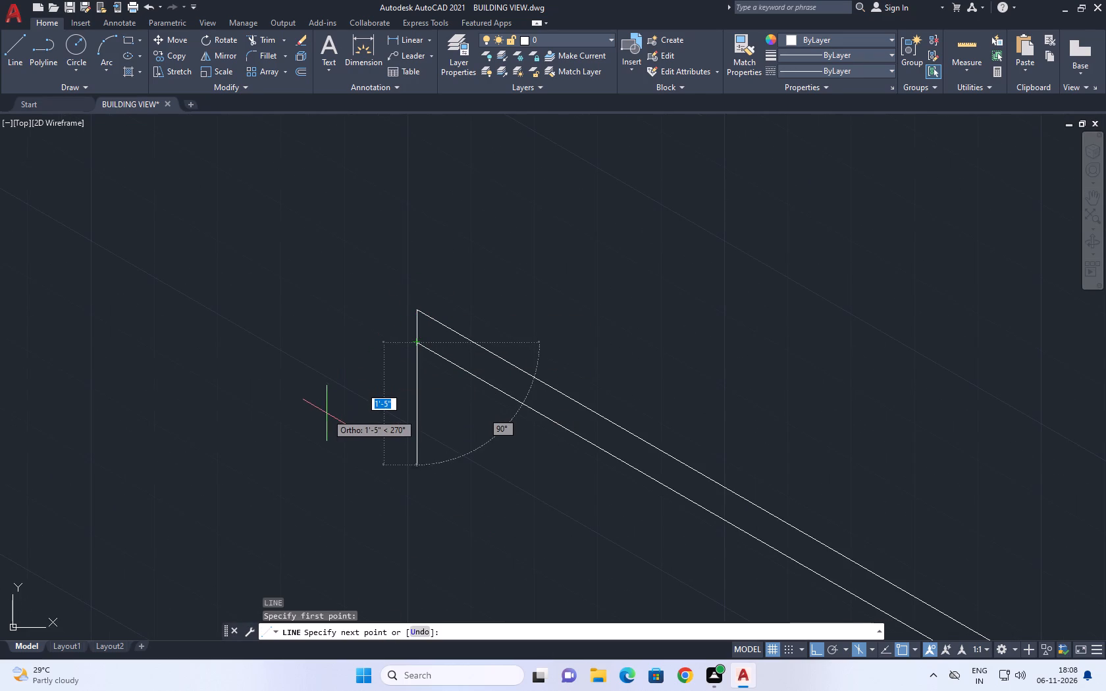
{"action": "key", "text": "F5"}
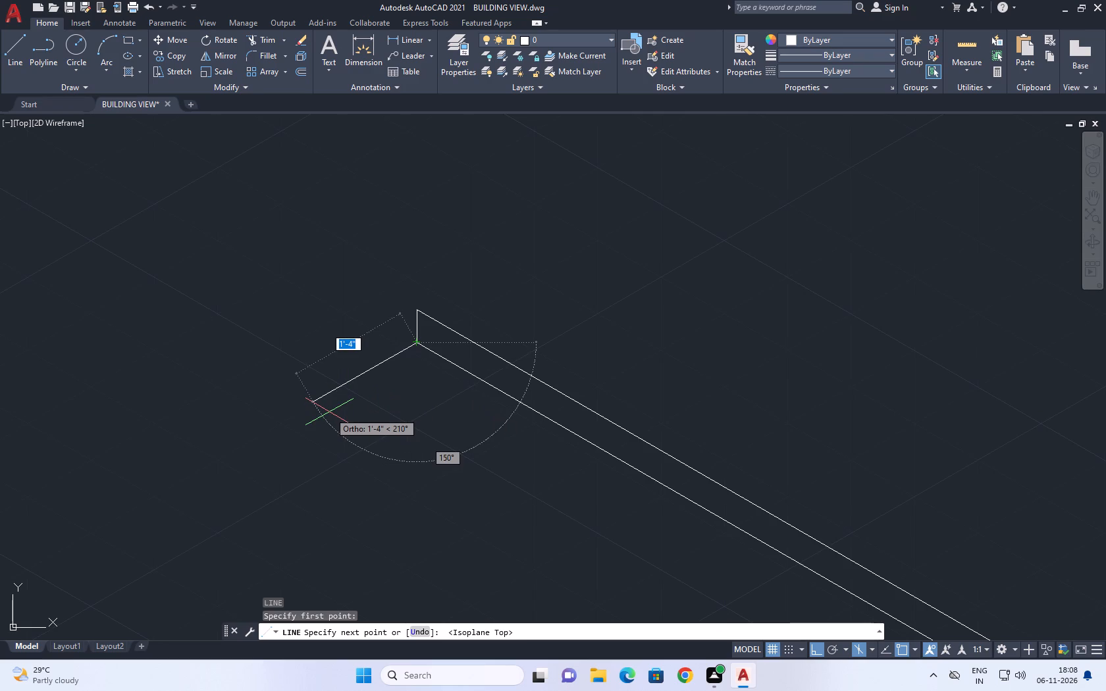
{"action": "type", "text": "1'6"}
{"action": "key", "text": "Return"}
Continue from the 1'6" line with a long line parallel to the strip, running past its lower end.
{"action": "scroll", "coordinate": [413, 467], "scroll_direction": "down", "scroll_amount": 3}
{"action": "middle_click_drag", "start_coordinate": [488, 526], "coordinate": [336, 306]}
{"action": "scroll", "coordinate": [344, 297], "scroll_direction": "down", "scroll_amount": 2}
{"action": "scroll", "coordinate": [507, 444], "scroll_direction": "up", "scroll_amount": 1}
{"action": "left_click", "coordinate": [508, 431]}
{"action": "key", "text": "Escape"}
{"action": "middle_click_drag", "start_coordinate": [121, 226], "coordinate": [327, 355]}
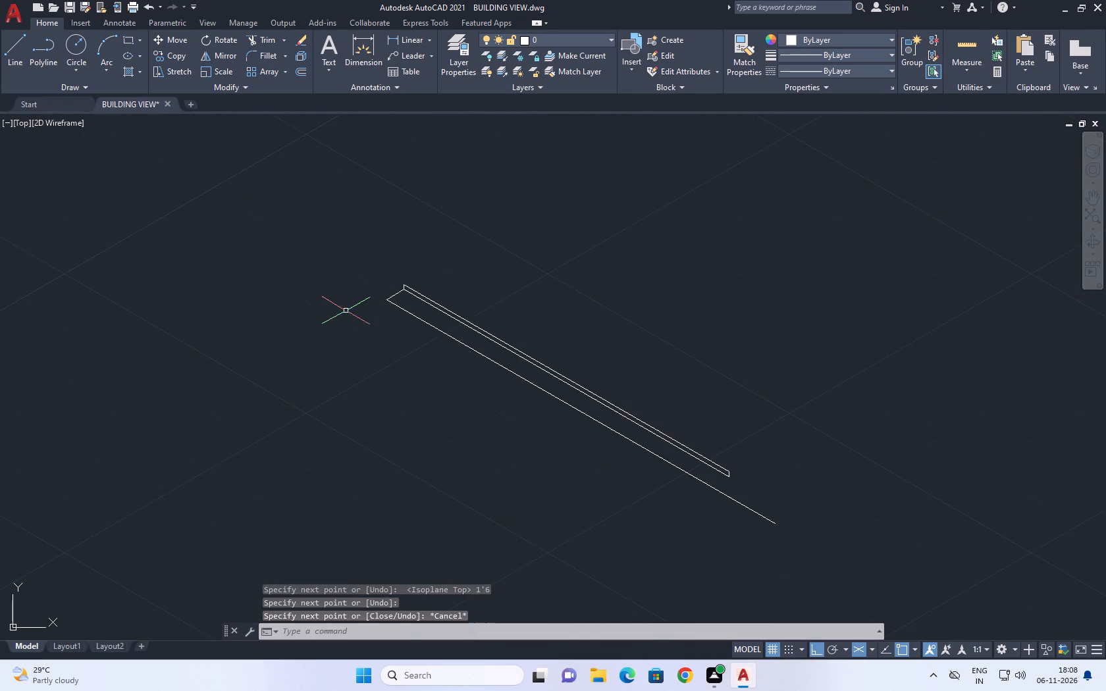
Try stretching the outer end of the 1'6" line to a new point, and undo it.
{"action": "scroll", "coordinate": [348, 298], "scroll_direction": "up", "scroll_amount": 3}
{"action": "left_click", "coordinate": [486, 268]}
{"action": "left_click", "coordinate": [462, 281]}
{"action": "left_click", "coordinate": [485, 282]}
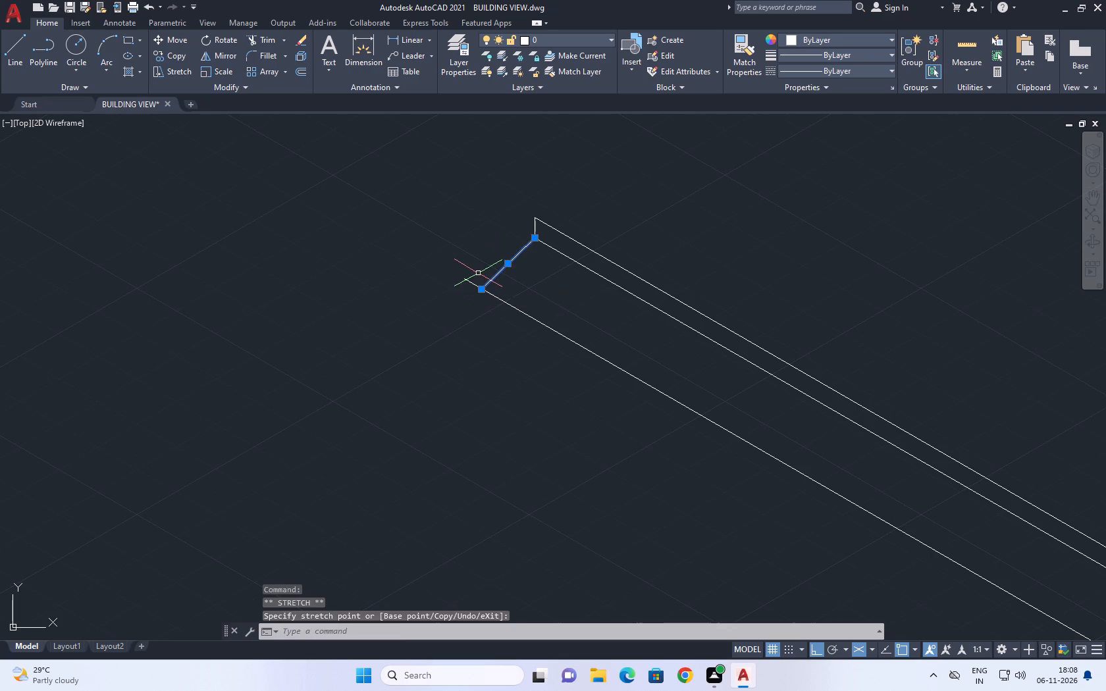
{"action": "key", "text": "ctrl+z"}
Copy the 1'6" line and the long outer line 1" straight down in the right isoplane, from their shared corner.
{"action": "left_click", "coordinate": [502, 269]}
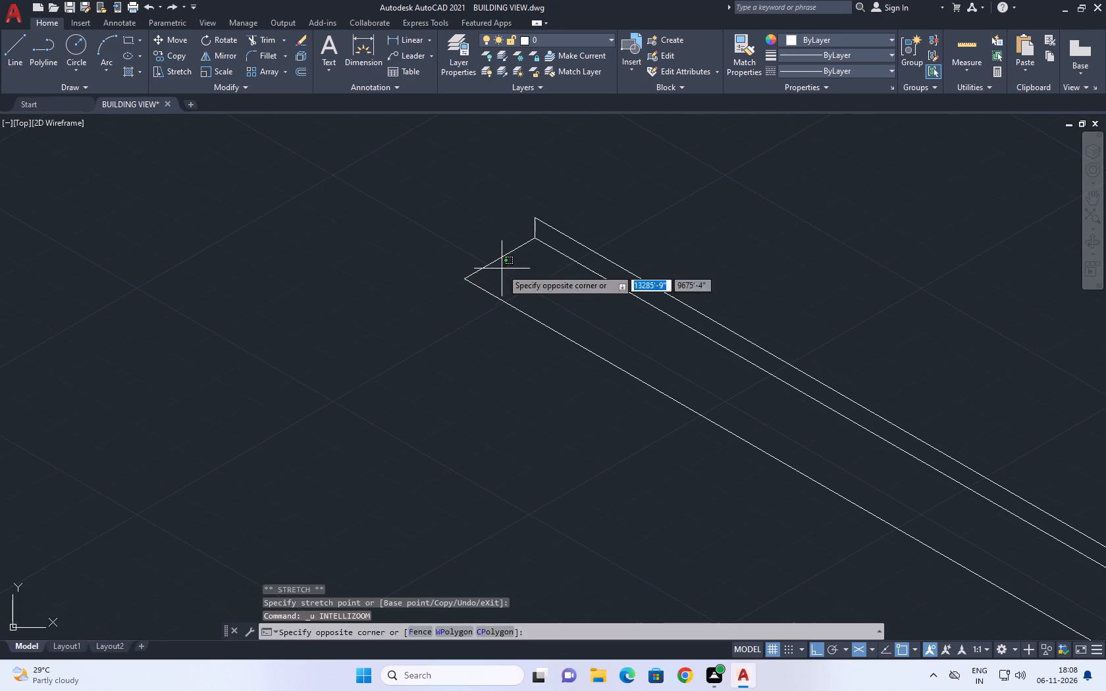
{"action": "left_click", "coordinate": [441, 262]}
{"action": "left_click", "coordinate": [492, 286]}
{"action": "left_click", "coordinate": [477, 315]}
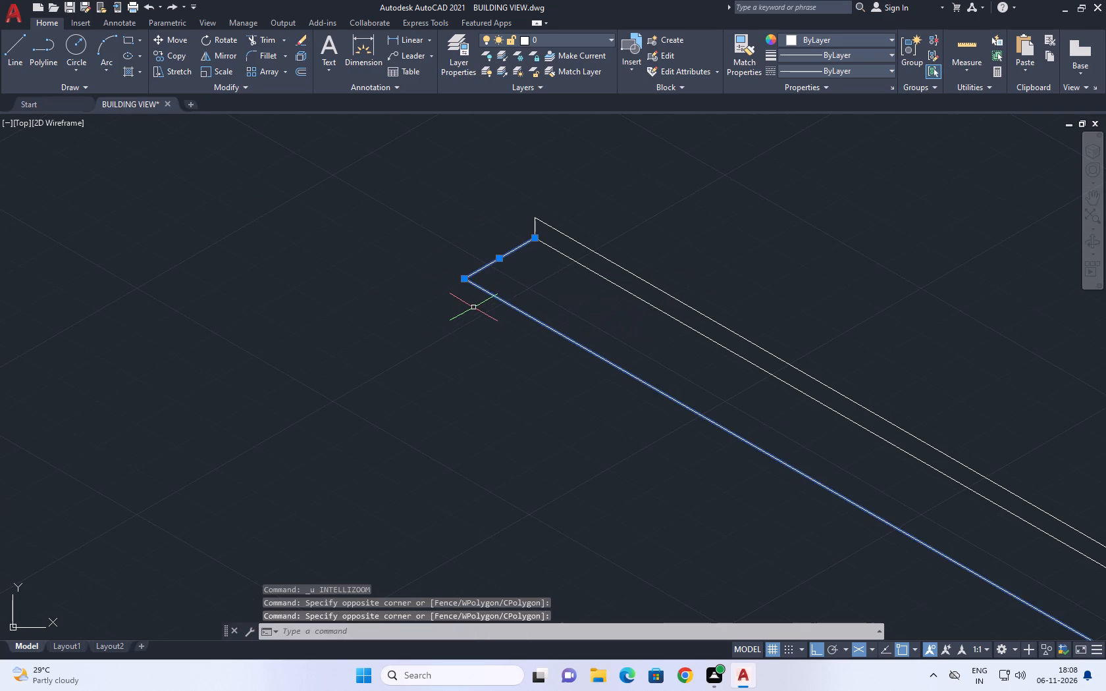
{"action": "type", "text": "co"}
{"action": "key", "text": "space"}
{"action": "scroll", "coordinate": [458, 274], "scroll_direction": "up", "scroll_amount": 2}
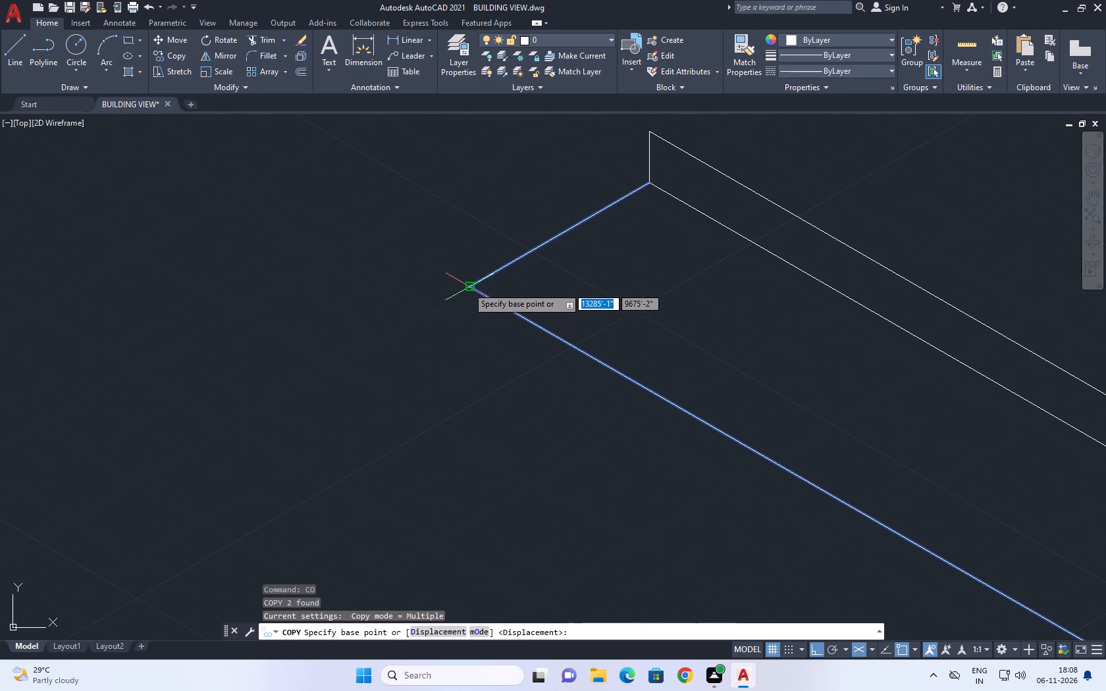
{"action": "left_click", "coordinate": [467, 287]}
{"action": "key", "text": "F5"}
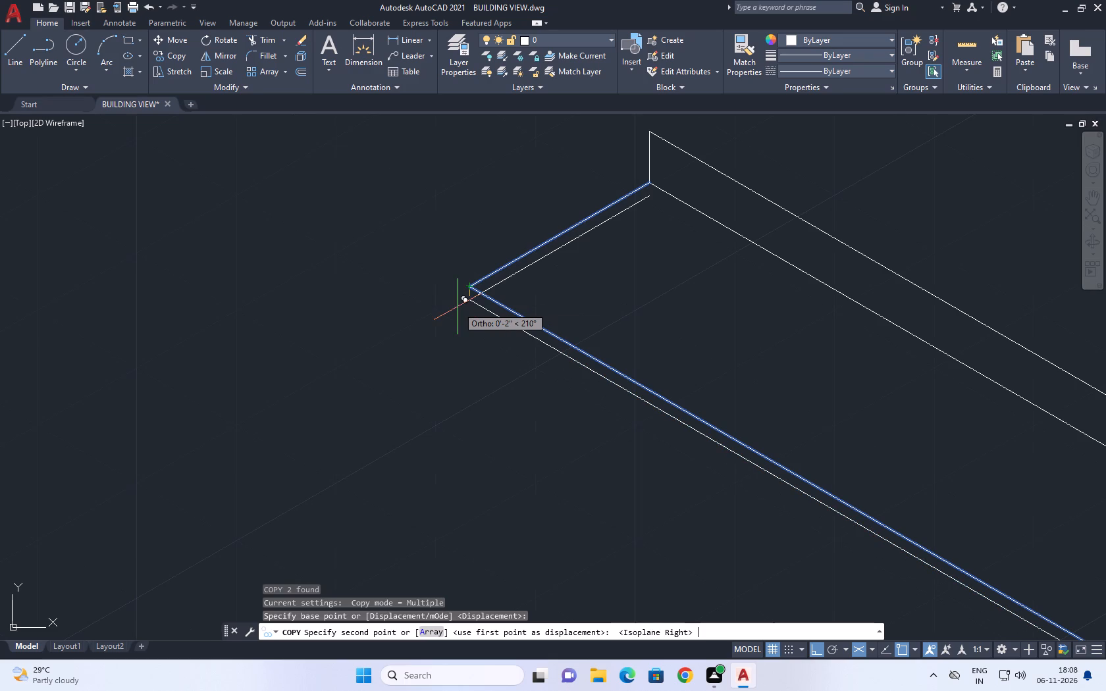
{"action": "key", "text": "1"}
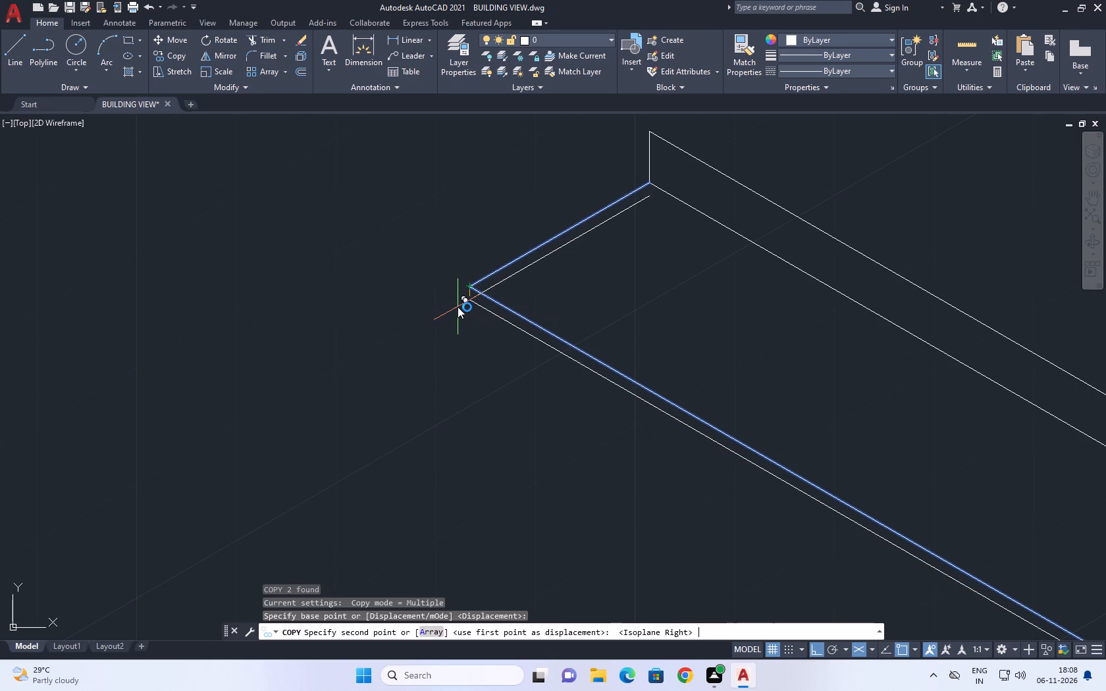
{"action": "key", "text": "Return"}
{"action": "key", "text": "Escape"}
{"action": "middle_click_drag", "start_coordinate": [460, 290], "coordinate": [465, 296]}
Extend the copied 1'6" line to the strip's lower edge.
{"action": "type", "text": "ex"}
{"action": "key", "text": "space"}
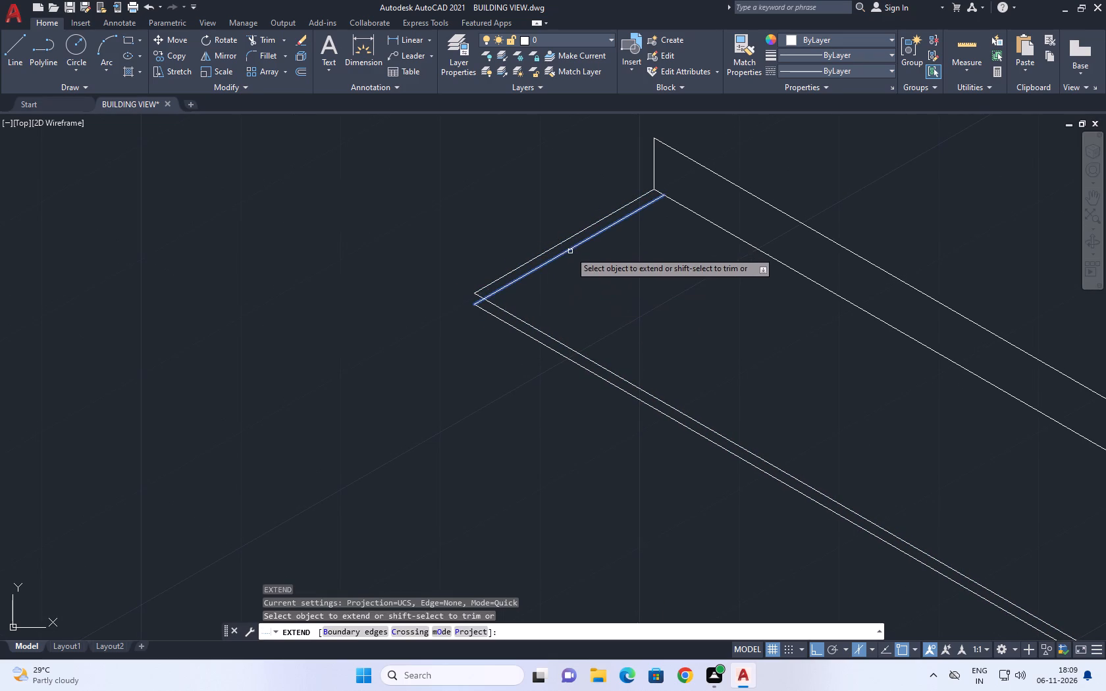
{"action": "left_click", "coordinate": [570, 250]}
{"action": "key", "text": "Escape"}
Draw a short vertical line joining the original outer corner to the copied corner below it.
{"action": "scroll", "coordinate": [365, 315], "scroll_direction": "up", "scroll_amount": 1}
{"action": "middle_click_drag", "start_coordinate": [369, 312], "coordinate": [355, 313]}
{"action": "key", "text": "l"}
{"action": "key", "text": "space"}
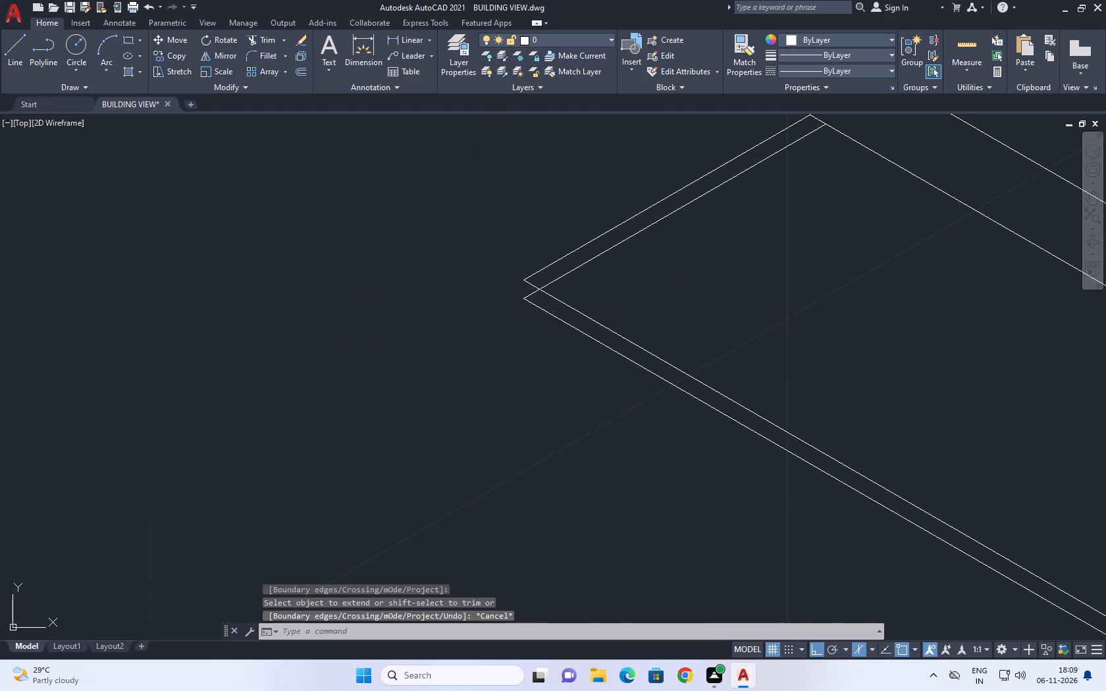
{"action": "scroll", "coordinate": [496, 276], "scroll_direction": "up", "scroll_amount": 2}
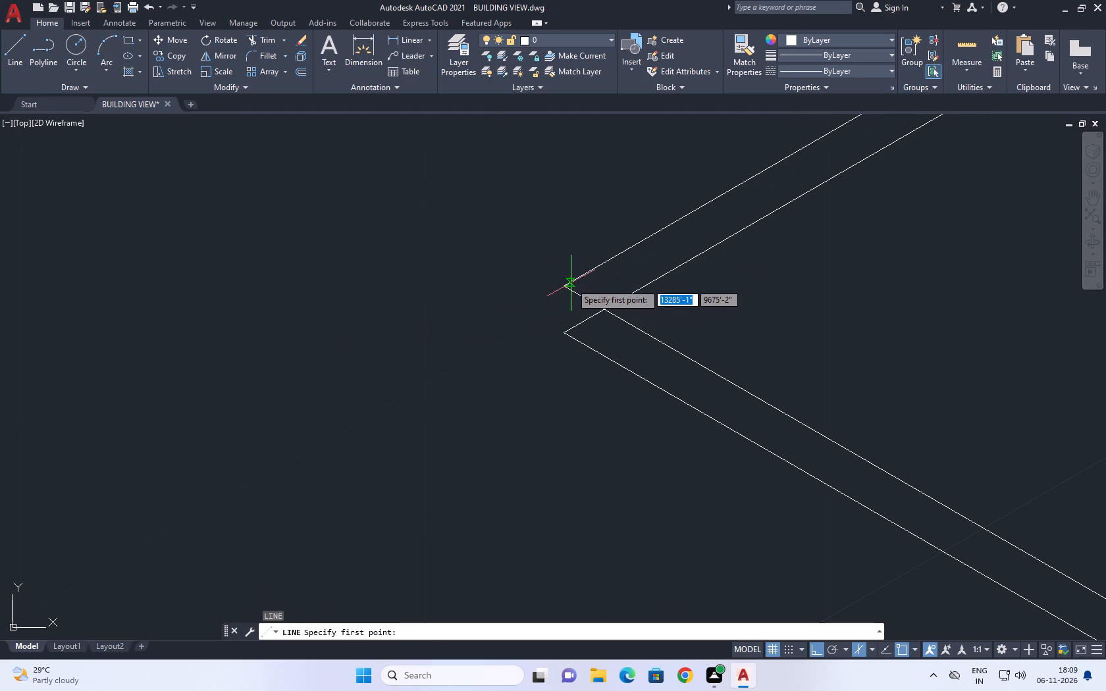
{"action": "left_click", "coordinate": [565, 285]}
{"action": "left_click", "coordinate": [563, 336]}
{"action": "key", "text": "Escape"}
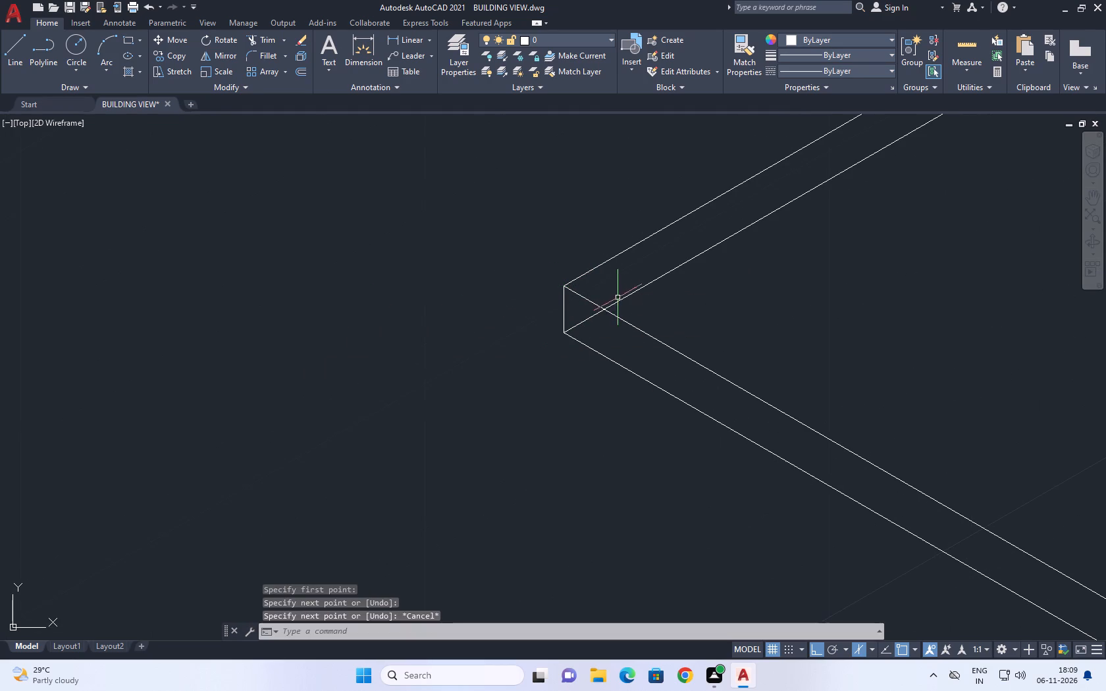
Delete the copied short line beneath the 1'6" edge.
{"action": "left_click", "coordinate": [618, 298]}
{"action": "key", "text": "Delete"}
Examine both ends and the full length of the 1" thick ledge beside the strip.
{"action": "scroll", "coordinate": [508, 276], "scroll_direction": "down", "scroll_amount": 4}
{"action": "middle_click_drag", "start_coordinate": [566, 280], "coordinate": [405, 257]}
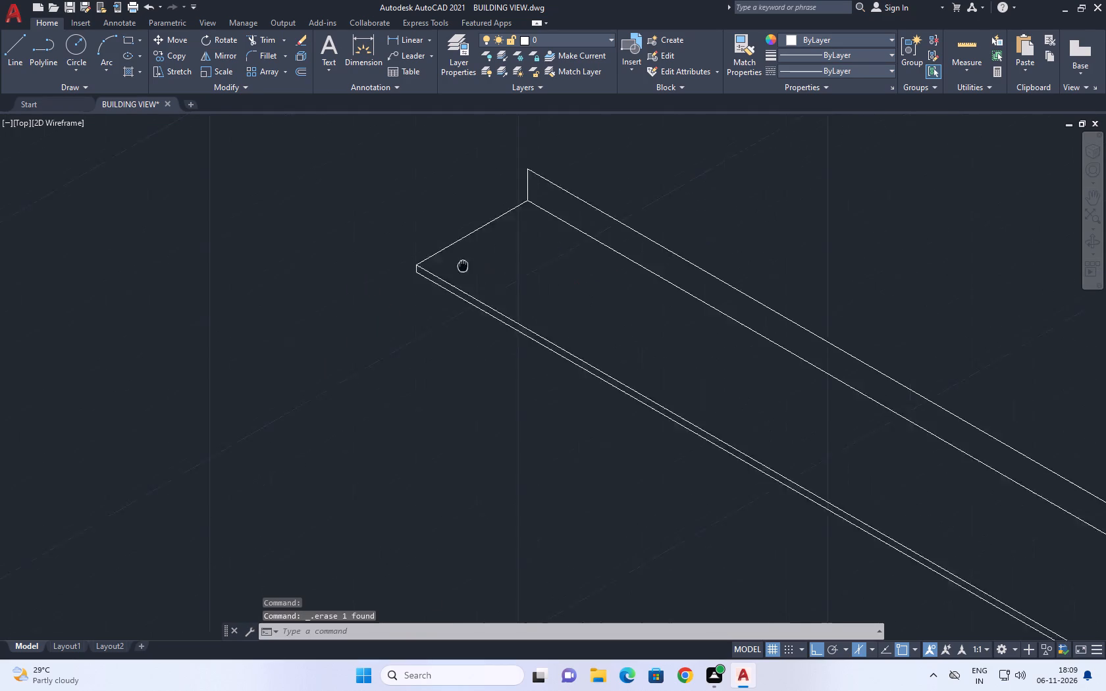
{"action": "middle_click_drag", "start_coordinate": [405, 257], "coordinate": [378, 252]}
{"action": "scroll", "coordinate": [386, 248], "scroll_direction": "down", "scroll_amount": 3}
{"action": "middle_click", "coordinate": [444, 286]}
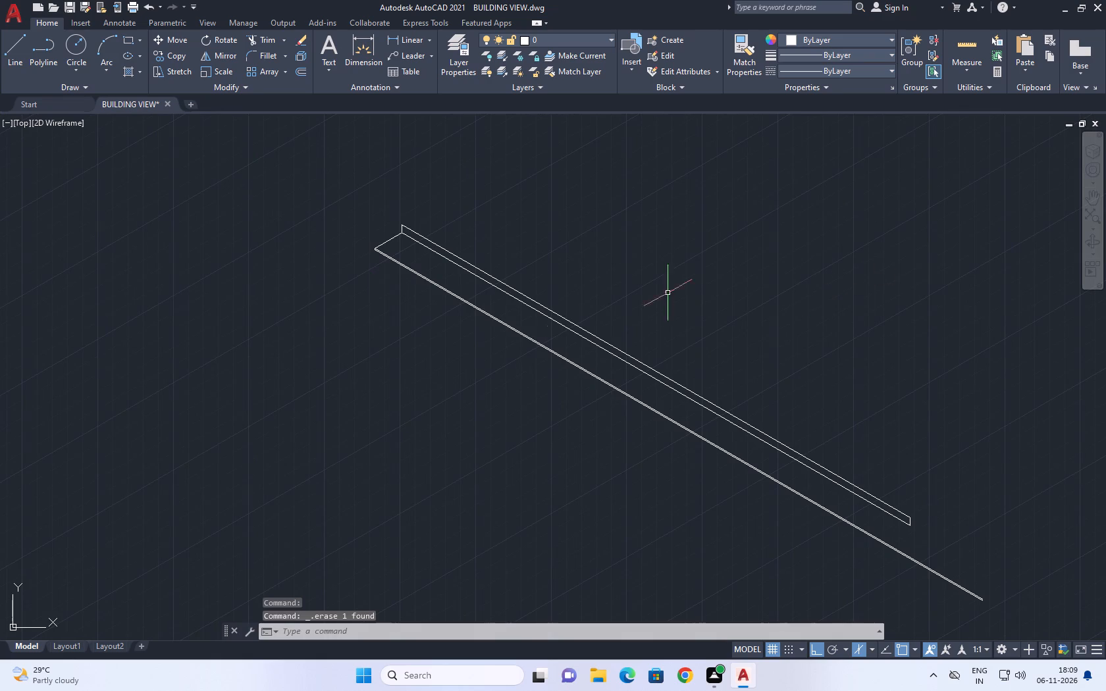
{"action": "middle_click_drag", "start_coordinate": [883, 444], "coordinate": [799, 288]}
{"action": "scroll", "coordinate": [807, 382], "scroll_direction": "up", "scroll_amount": 2}
{"action": "scroll", "coordinate": [806, 378], "scroll_direction": "down", "scroll_amount": 1}
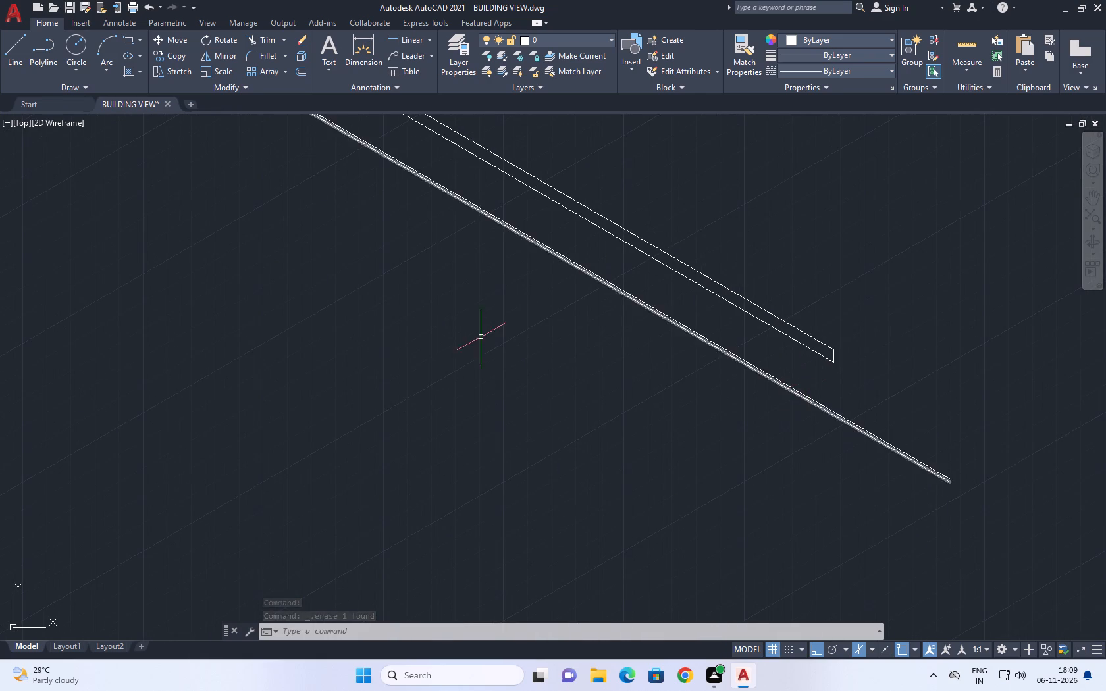
{"action": "scroll", "coordinate": [552, 342], "scroll_direction": "down", "scroll_amount": 1}
{"action": "middle_click_drag", "start_coordinate": [475, 267], "coordinate": [662, 412]}
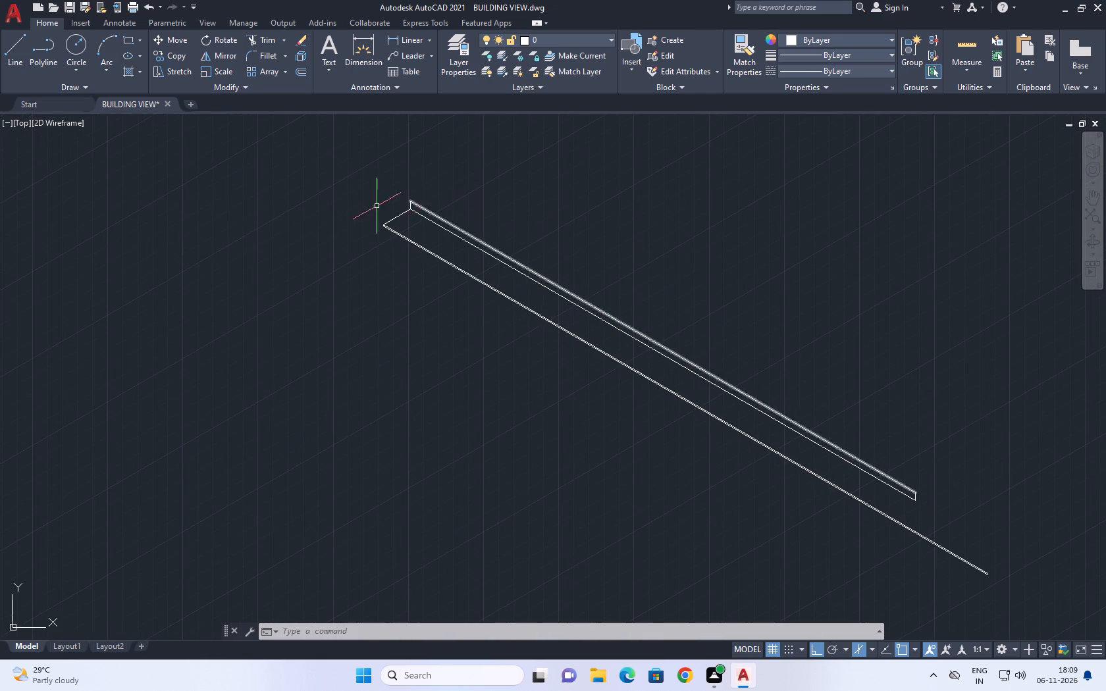
{"action": "scroll", "coordinate": [375, 204], "scroll_direction": "up", "scroll_amount": 5}
{"action": "middle_click_drag", "start_coordinate": [592, 197], "coordinate": [610, 236]}
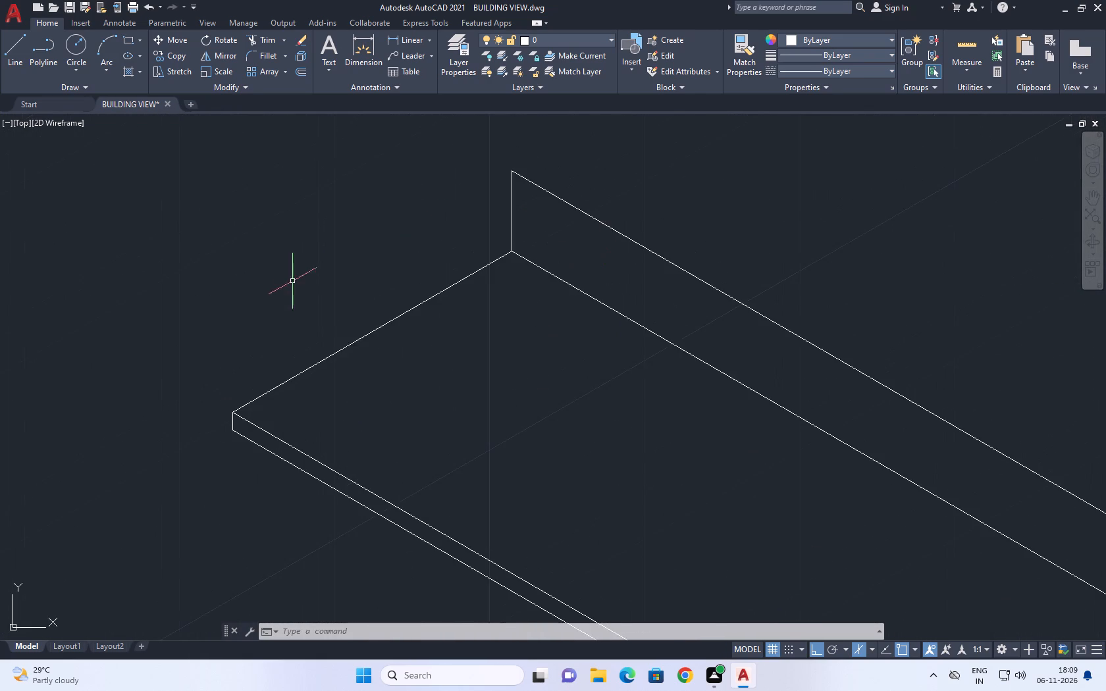
{"action": "scroll", "coordinate": [296, 292], "scroll_direction": "down", "scroll_amount": 2}
Draw a vertical line 10'6" upward from the lower outer corner of the 1" thick ledge.
{"action": "left_click", "coordinate": [0, 45]}
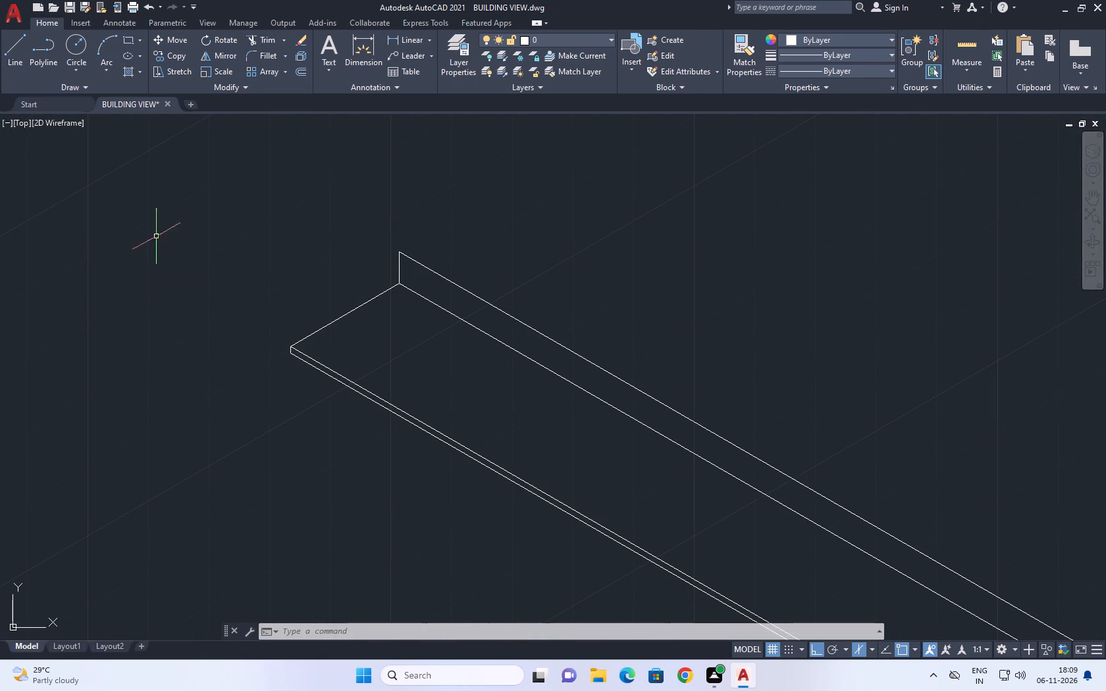
{"action": "left_click", "coordinate": [13, 52]}
{"action": "scroll", "coordinate": [238, 351], "scroll_direction": "up", "scroll_amount": 2}
{"action": "scroll", "coordinate": [355, 359], "scroll_direction": "up", "scroll_amount": 1}
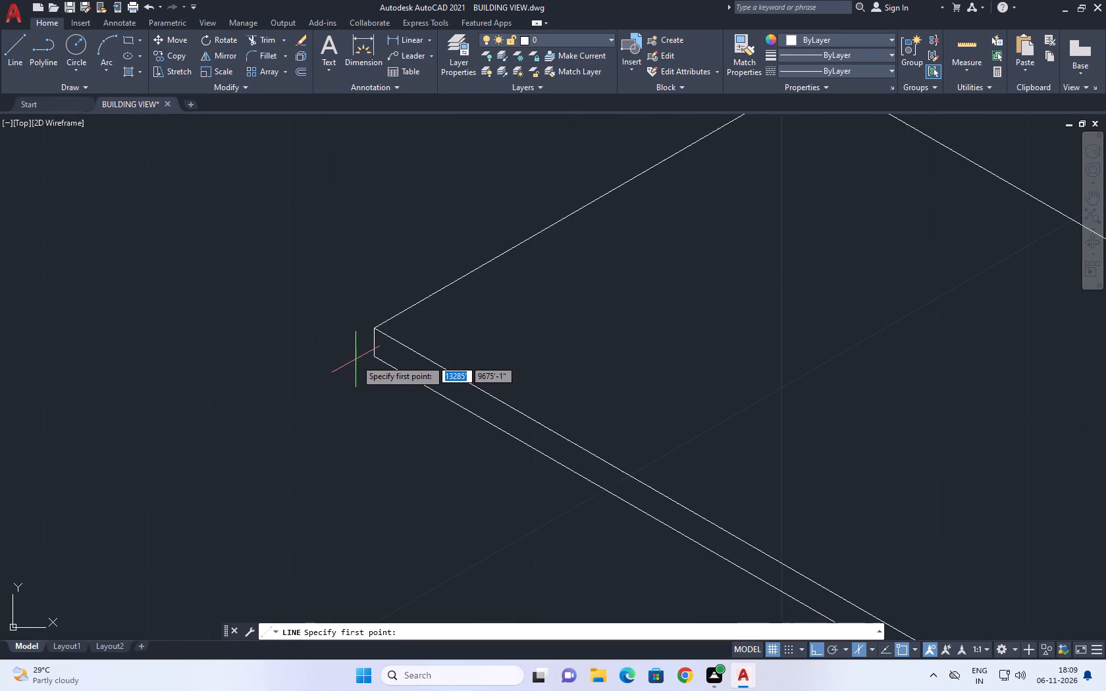
{"action": "left_click", "coordinate": [374, 359]}
{"action": "scroll", "coordinate": [377, 359], "scroll_direction": "down", "scroll_amount": 2}
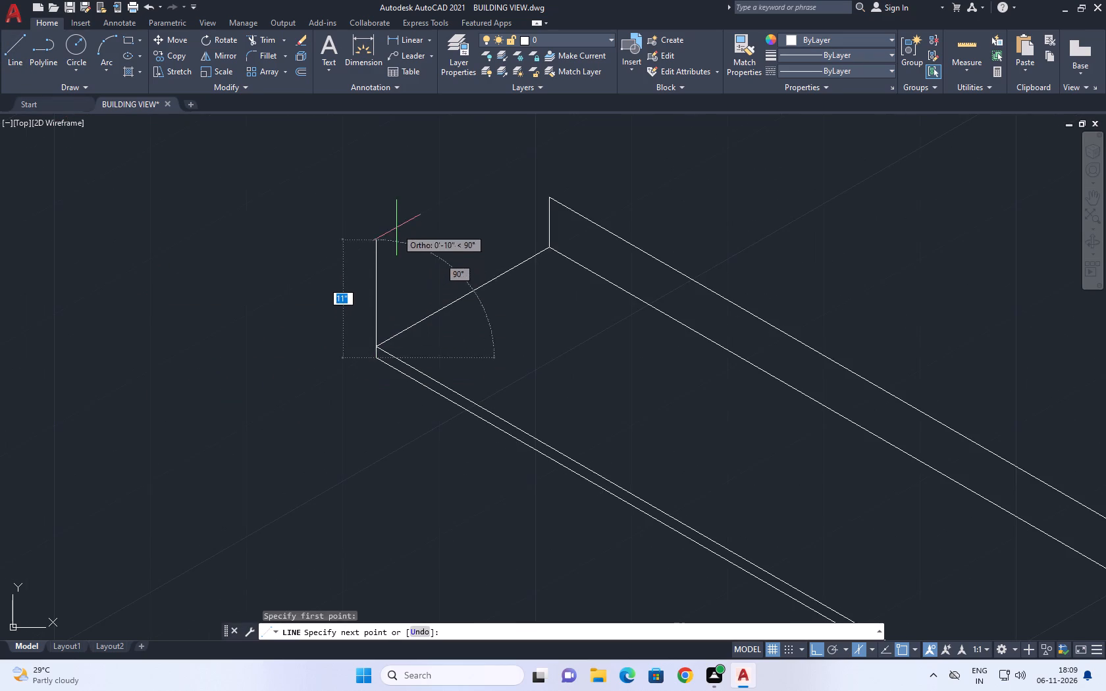
{"action": "middle_click_drag", "start_coordinate": [405, 236], "coordinate": [425, 411]}
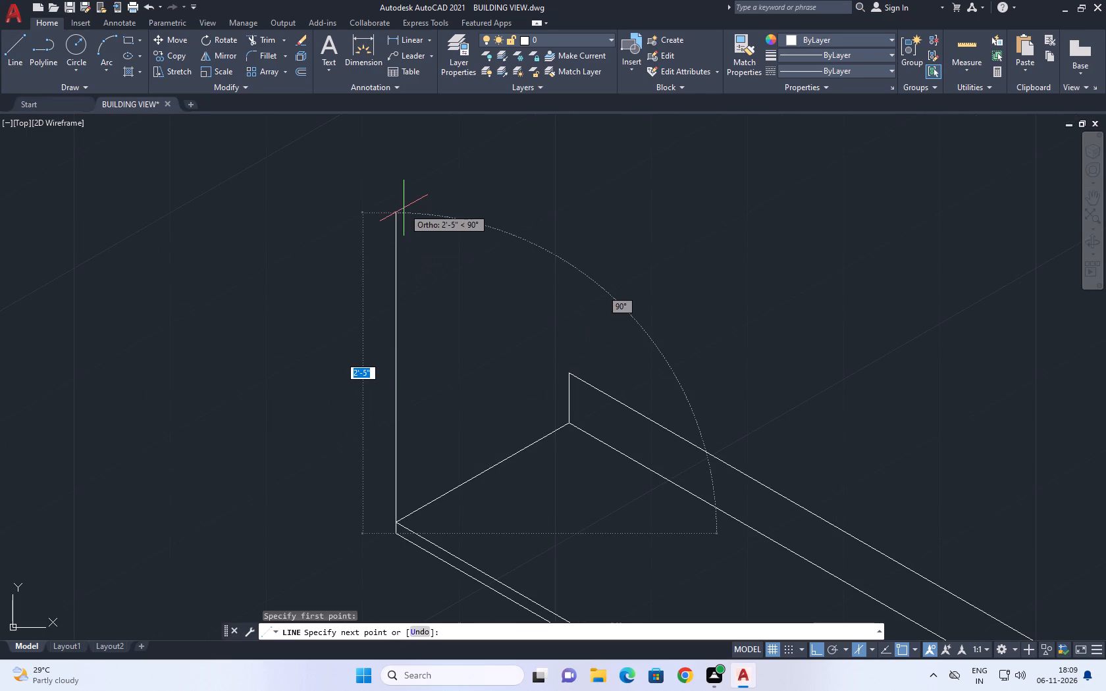
{"action": "type", "text": "10'"}
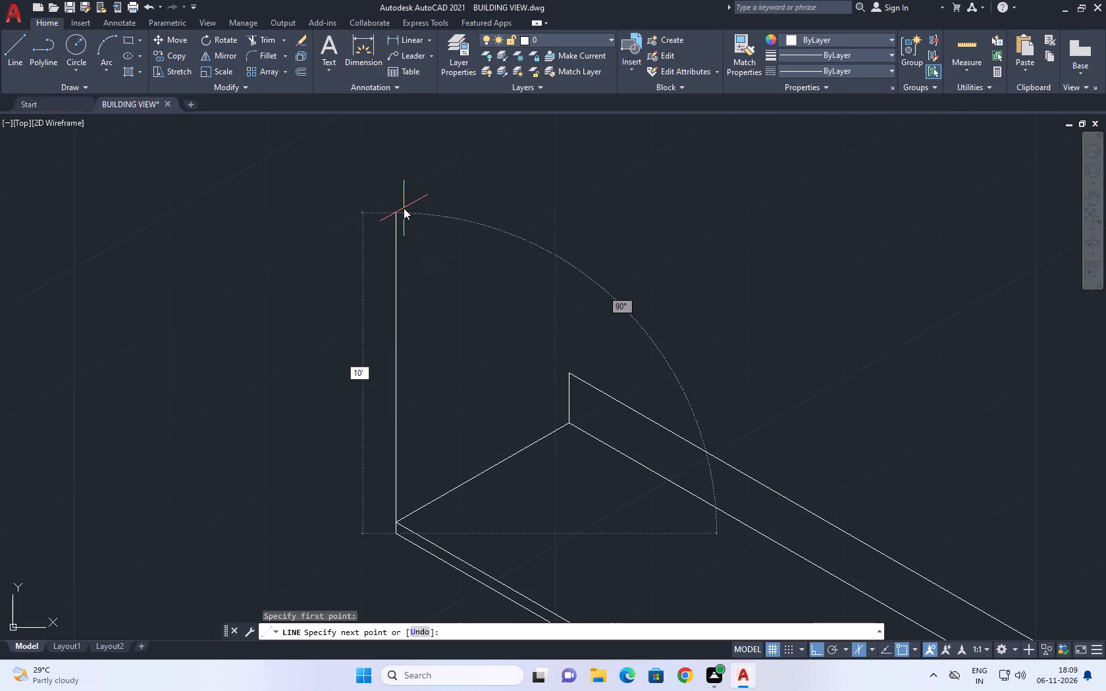
{"action": "key", "text": "6"}
{"action": "key", "text": "Return"}
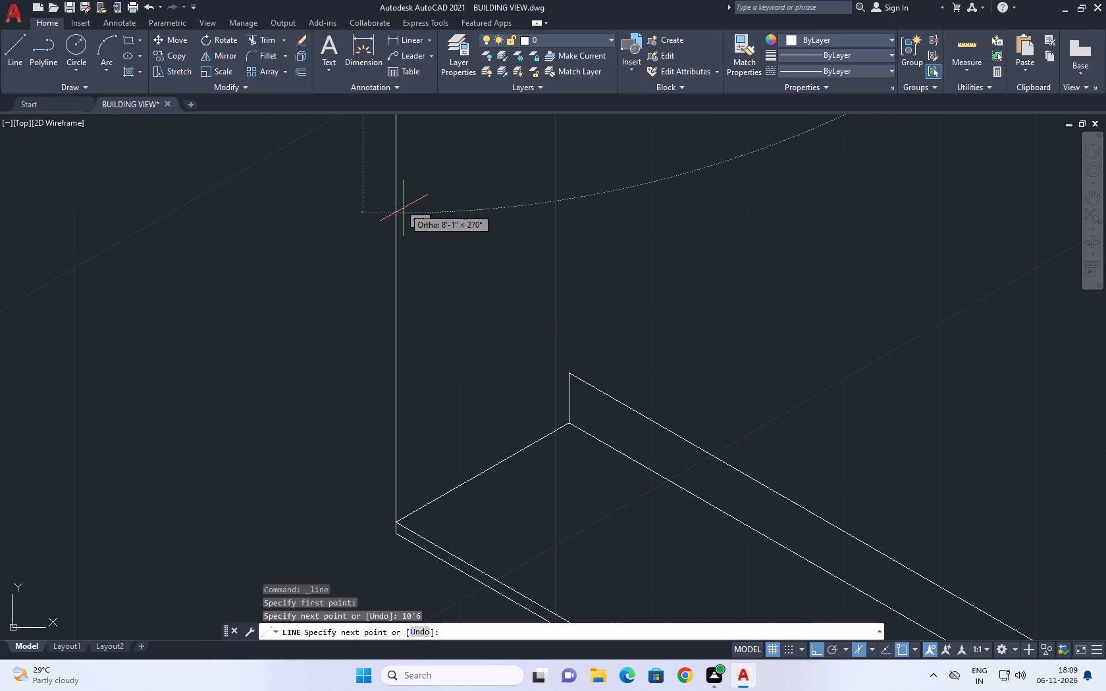
{"action": "scroll", "coordinate": [438, 245], "scroll_direction": "down", "scroll_amount": 4}
{"action": "middle_click_drag", "start_coordinate": [448, 307], "coordinate": [263, 606]}
{"action": "scroll", "coordinate": [345, 424], "scroll_direction": "down", "scroll_amount": 1}
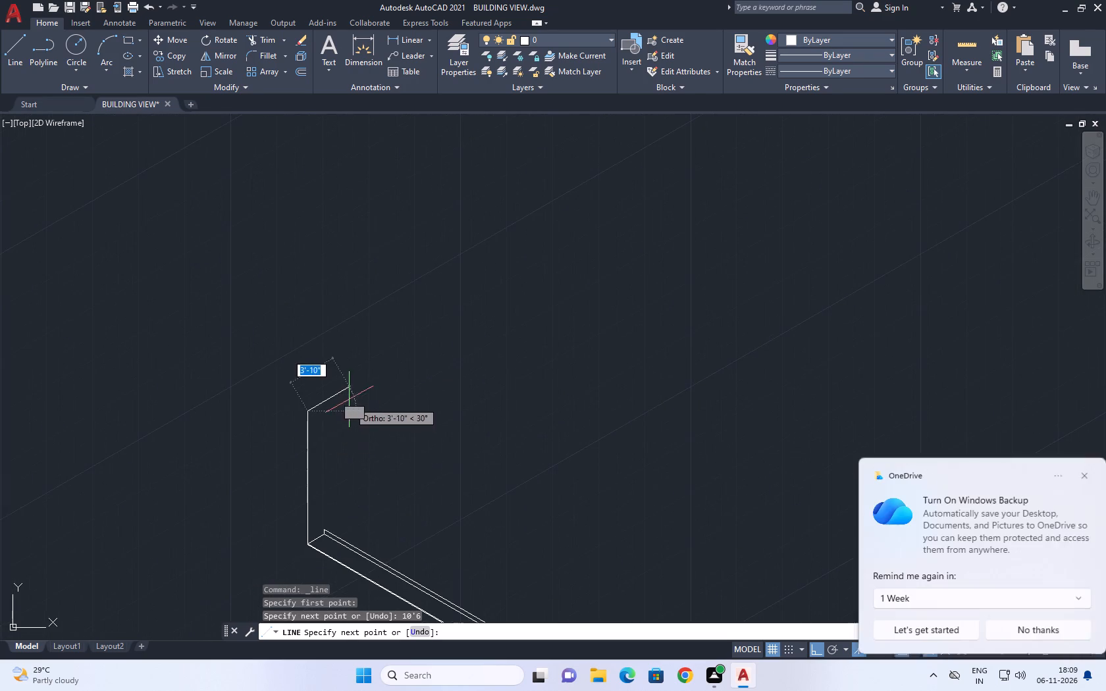
Draw a freehand line rising at 30° from the top end of the 10'6" vertical.
{"action": "scroll", "coordinate": [347, 396], "scroll_direction": "down", "scroll_amount": 1}
{"action": "middle_click_drag", "start_coordinate": [356, 390], "coordinate": [321, 371]}
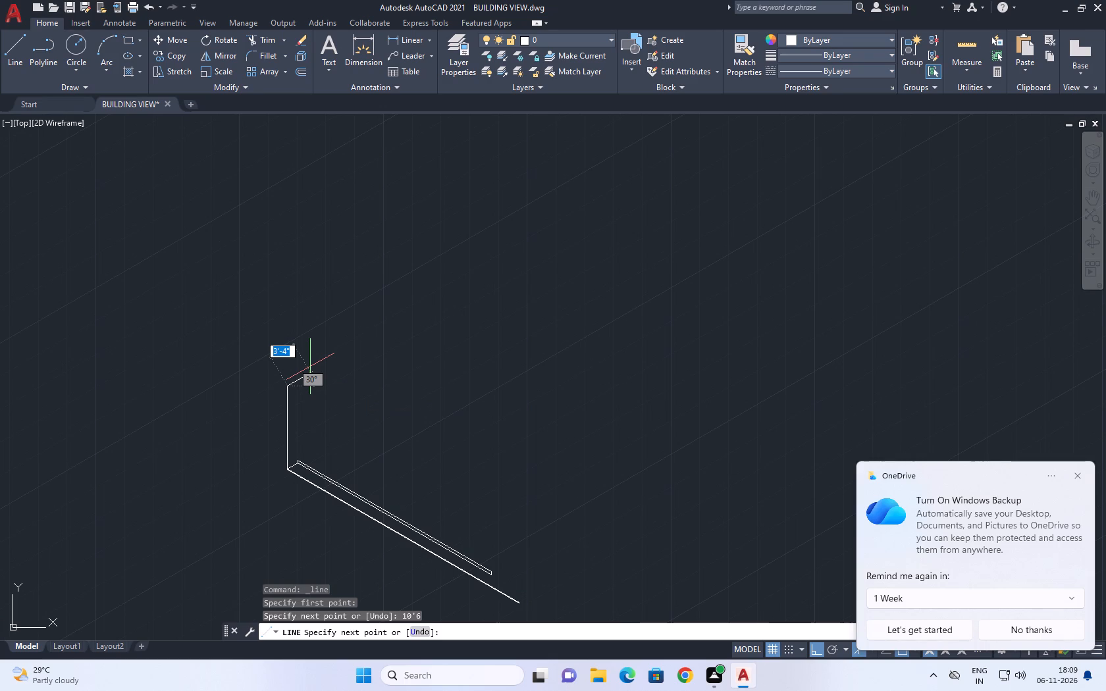
{"action": "middle_click_drag", "start_coordinate": [359, 353], "coordinate": [345, 346]}
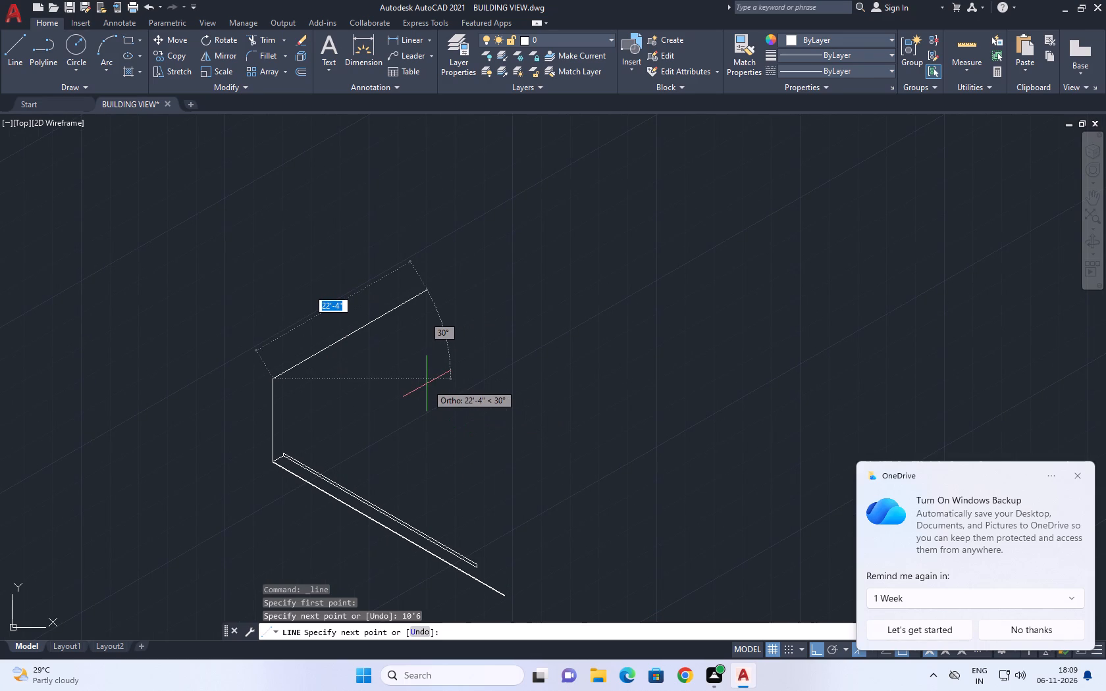
{"action": "left_click", "coordinate": [464, 331]}
{"action": "right_click", "coordinate": [450, 359]}
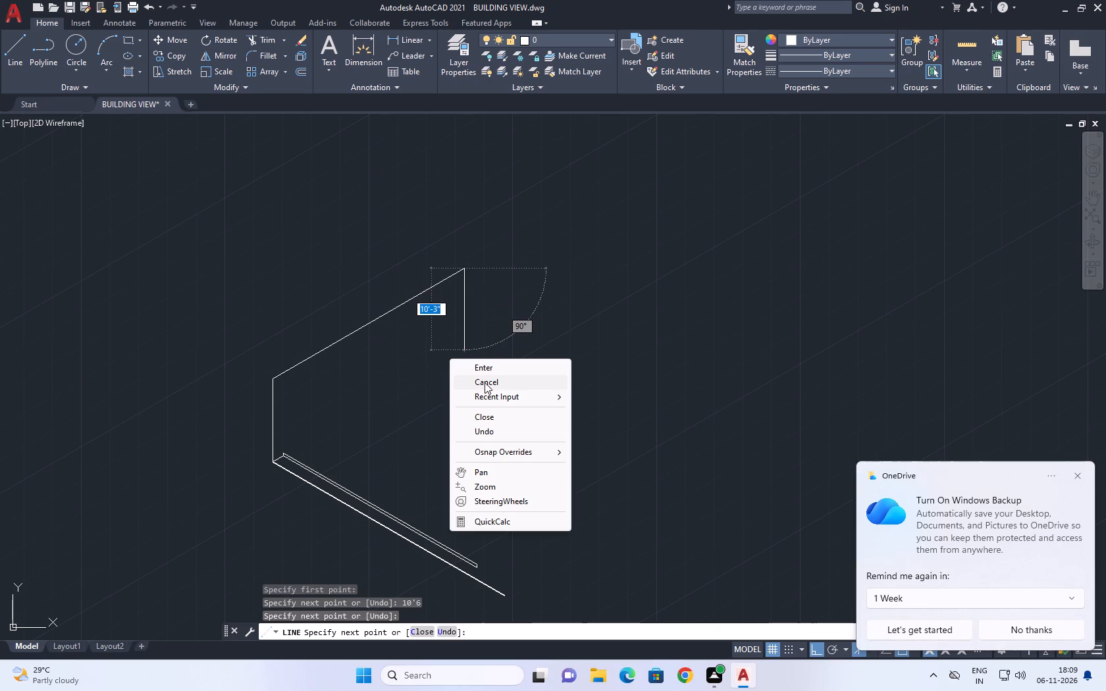
{"action": "left_click", "coordinate": [495, 380]}
Dismiss the OneDrive backup reminder.
{"action": "middle_click_drag", "start_coordinate": [278, 461], "coordinate": [304, 446]}
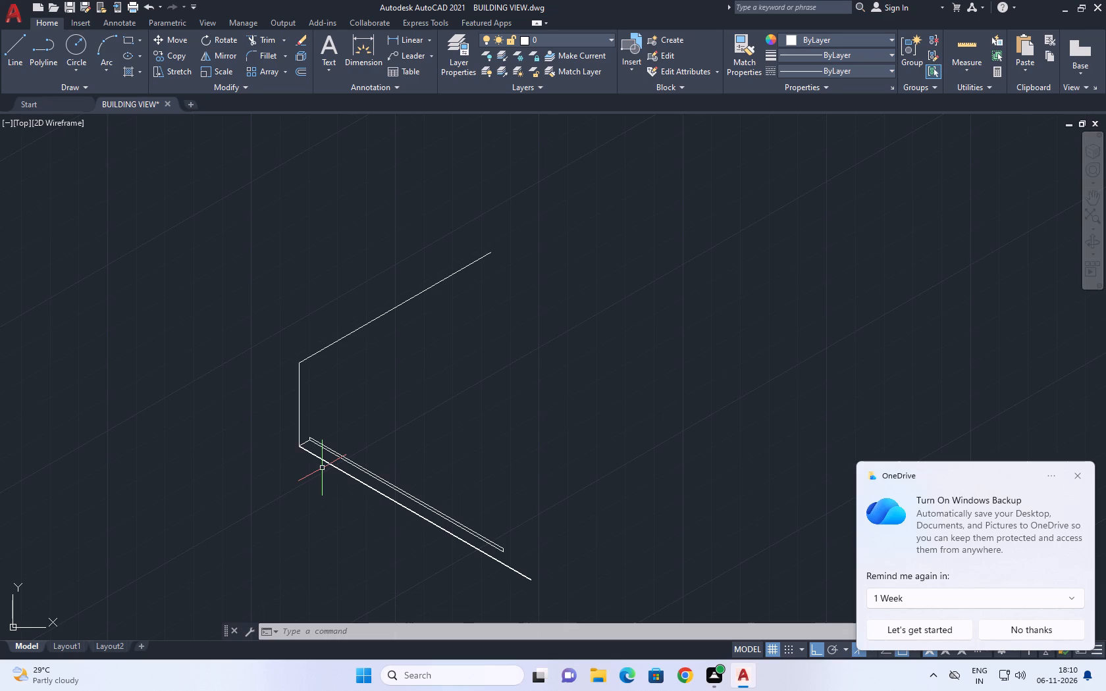
{"action": "left_click", "coordinate": [1081, 477]}
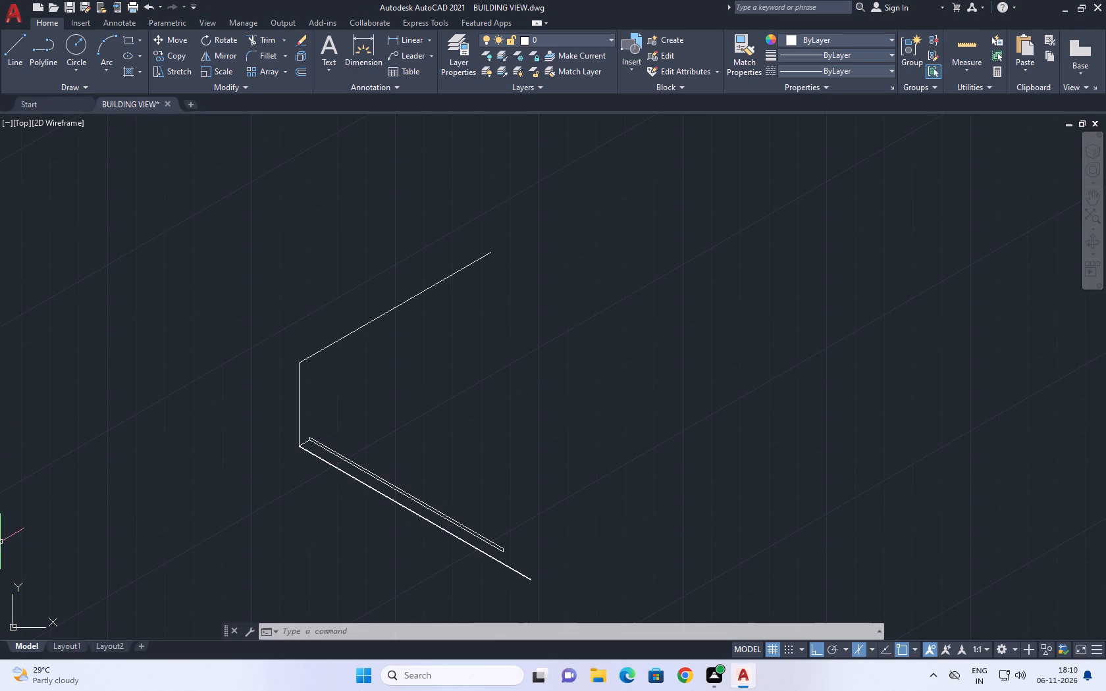
Draw a line at 330° from the 10'6" vertical's top end, parallel to the ledge and running past its far end.
{"action": "middle_click_drag", "start_coordinate": [275, 357], "coordinate": [385, 393]}
{"action": "scroll", "coordinate": [390, 471], "scroll_direction": "up", "scroll_amount": 1}
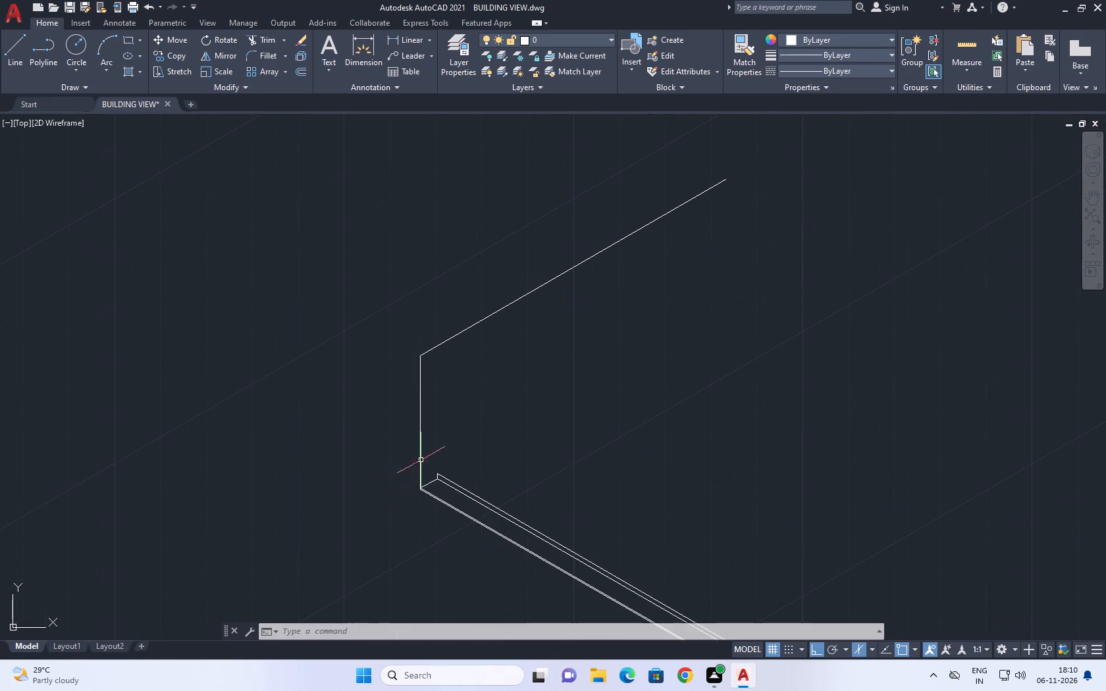
{"action": "middle_click", "coordinate": [444, 441]}
{"action": "scroll", "coordinate": [444, 441], "scroll_direction": "up", "scroll_amount": 1}
{"action": "middle_click_drag", "start_coordinate": [426, 383], "coordinate": [388, 388]}
{"action": "type", "text": "l"}
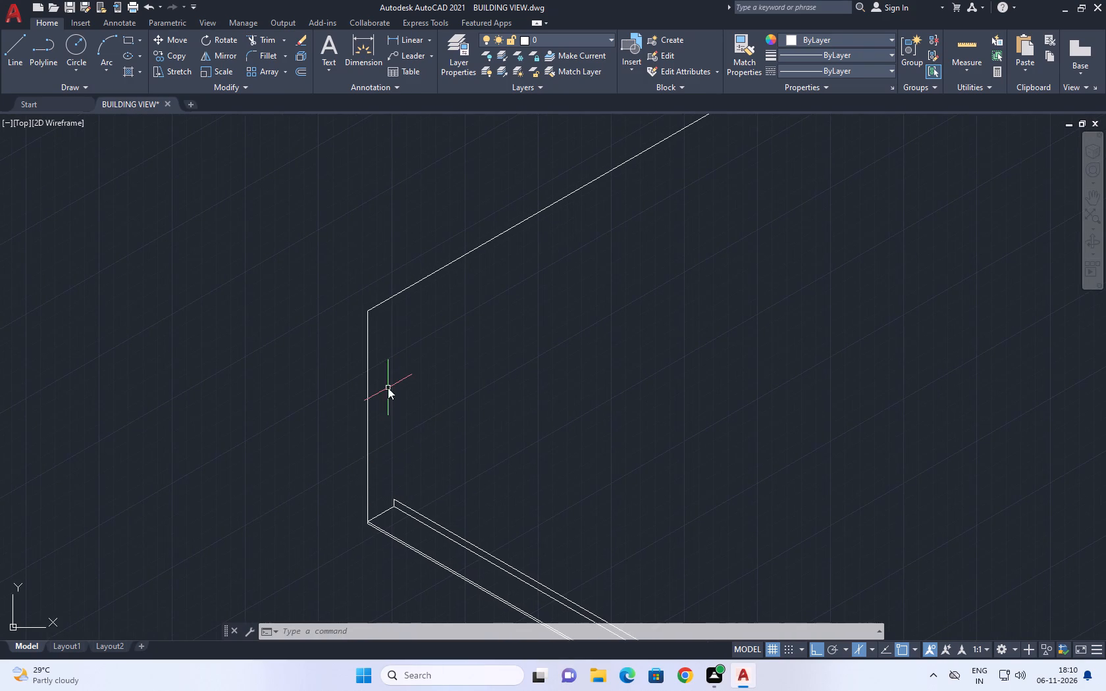
{"action": "key", "text": "space"}
{"action": "middle_click_drag", "start_coordinate": [480, 437], "coordinate": [359, 344]}
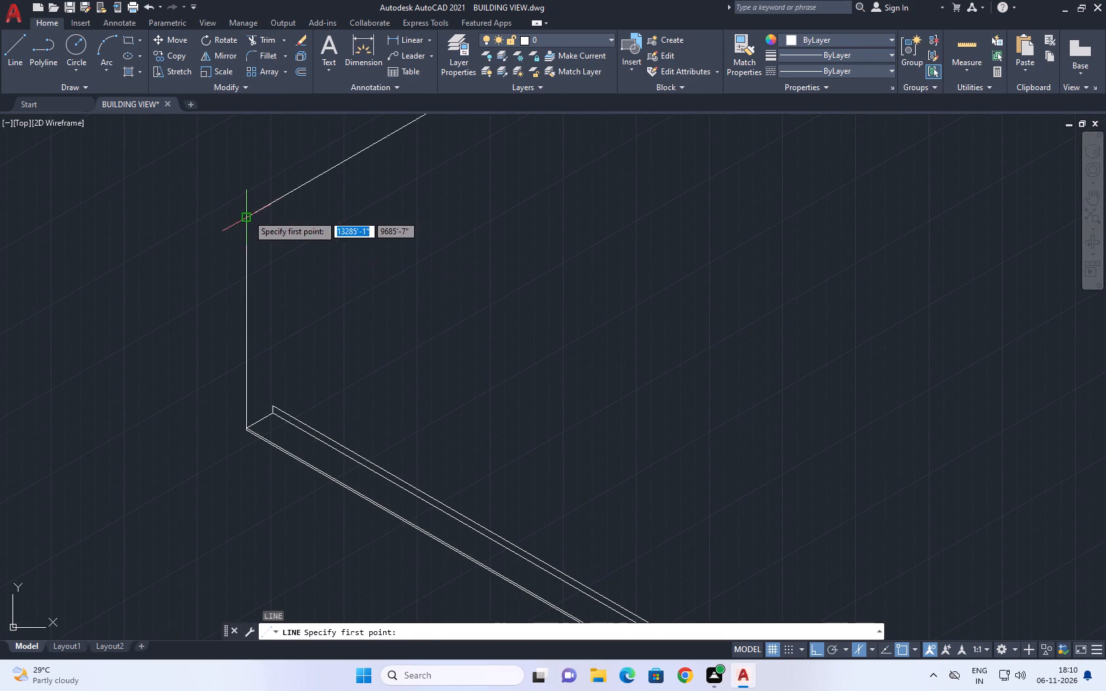
{"action": "left_click", "coordinate": [246, 216]}
{"action": "scroll", "coordinate": [303, 242], "scroll_direction": "down", "scroll_amount": 3}
{"action": "key", "text": "F5"}
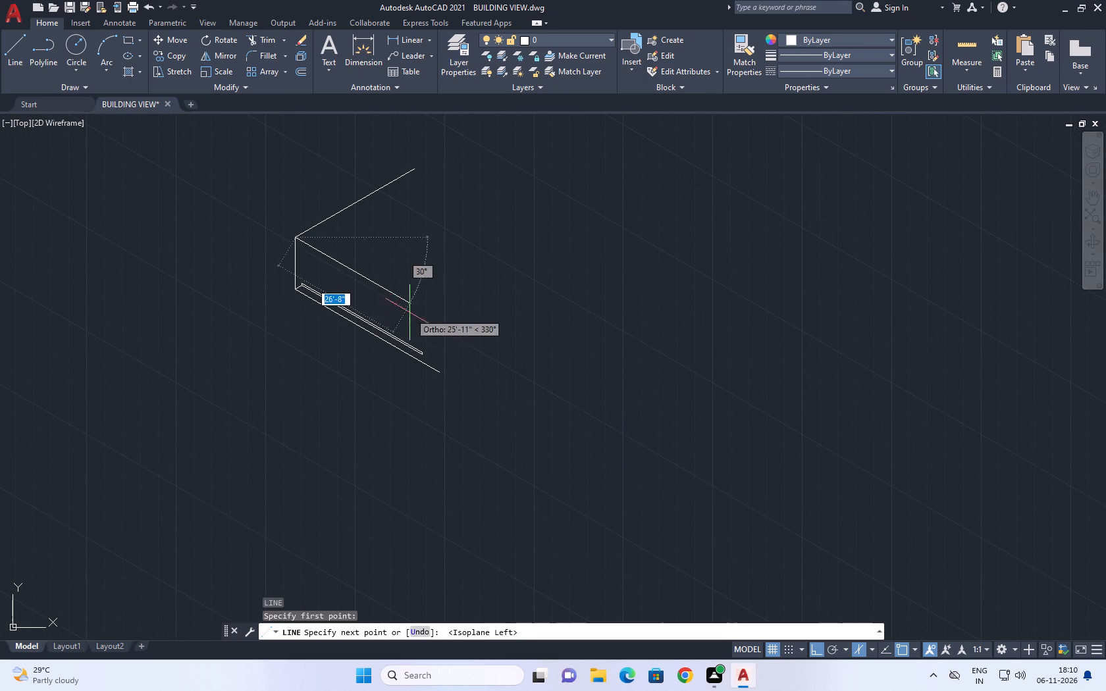
{"action": "left_click", "coordinate": [471, 336]}
{"action": "key", "text": "Escape"}
Draw a vertical line from the ledge's inner corner at the strip up past the 330° top line.
{"action": "middle_click_drag", "start_coordinate": [281, 303], "coordinate": [369, 336]}
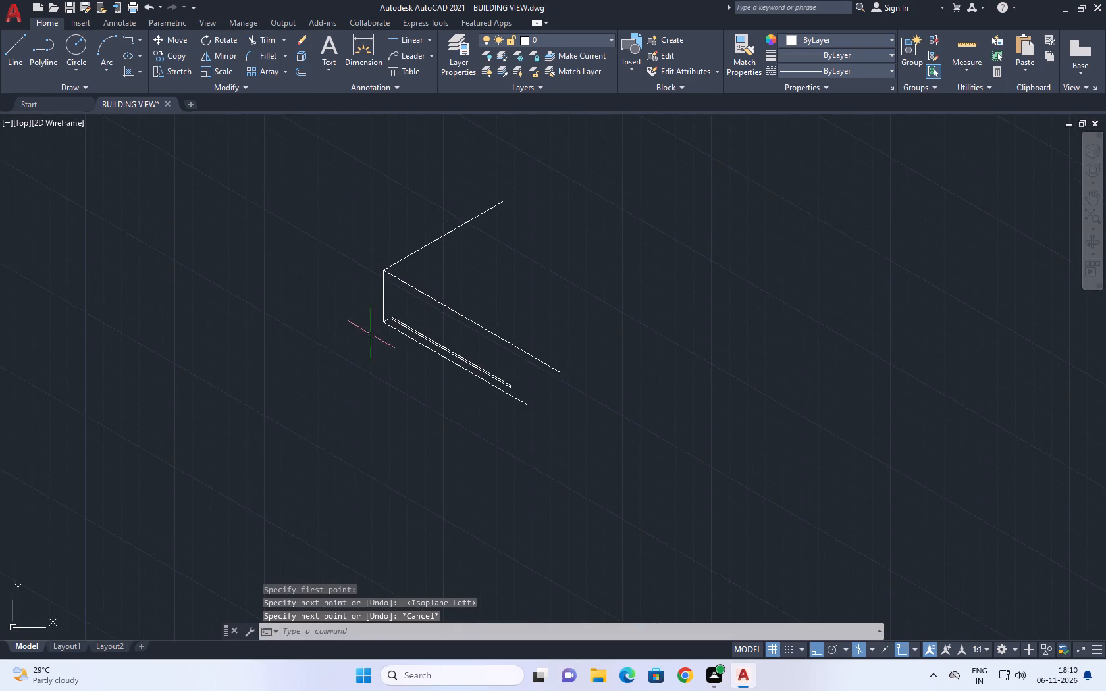
{"action": "scroll", "coordinate": [382, 323], "scroll_direction": "up", "scroll_amount": 4}
{"action": "middle_click_drag", "start_coordinate": [385, 303], "coordinate": [440, 368]}
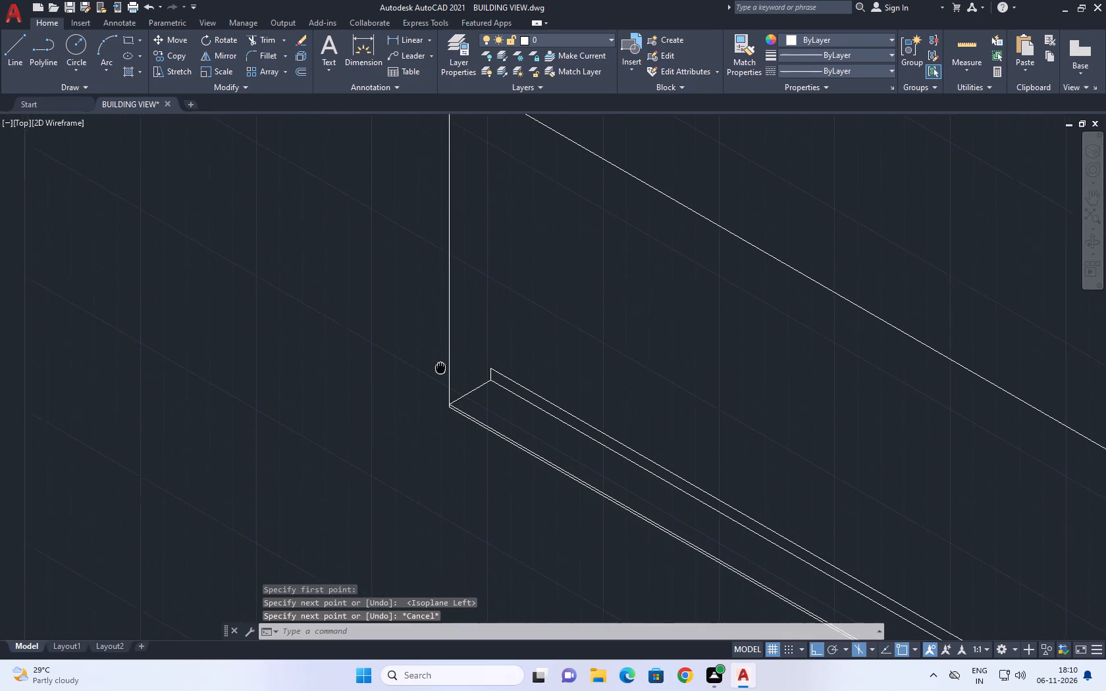
{"action": "middle_click_drag", "start_coordinate": [440, 368], "coordinate": [446, 374]}
{"action": "type", "text": "l"}
{"action": "key", "text": "space"}
{"action": "left_click", "coordinate": [498, 390]}
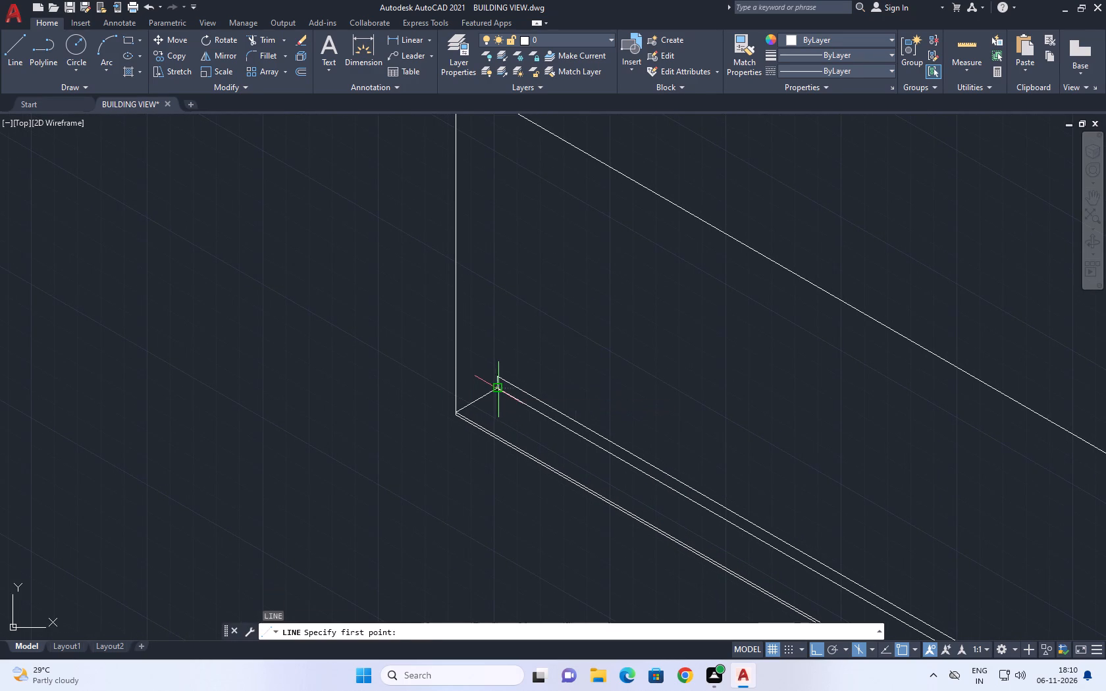
{"action": "middle_click_drag", "start_coordinate": [484, 180], "coordinate": [467, 369]}
{"action": "left_click", "coordinate": [486, 271]}
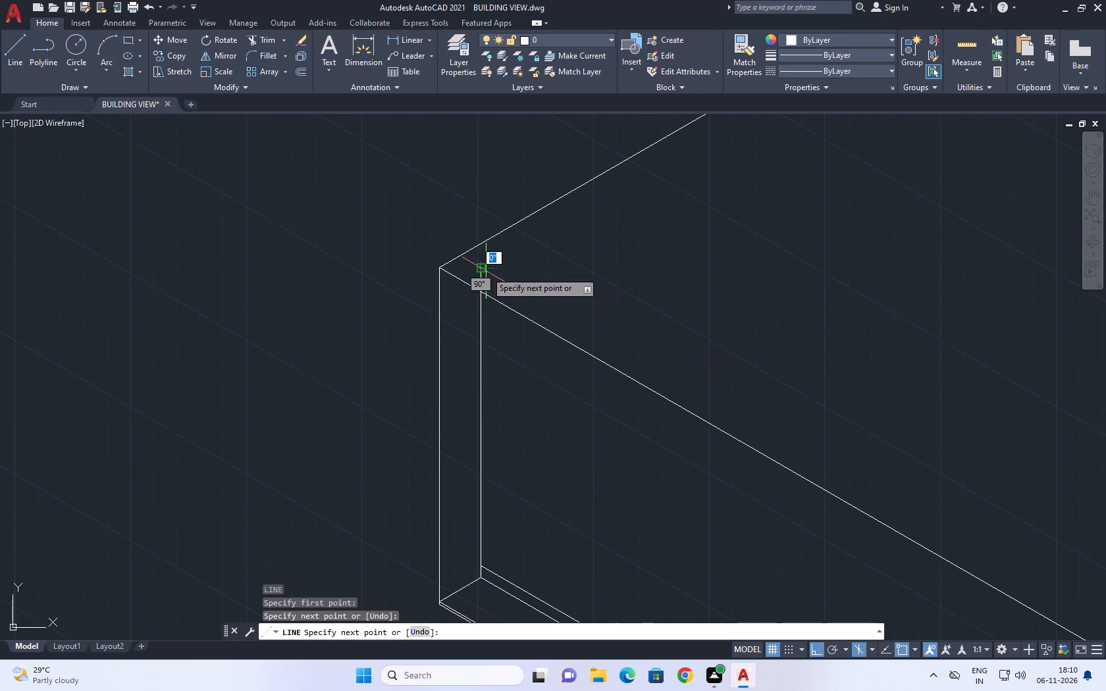
{"action": "key", "text": "Escape"}
Trim the part of the inner vertical that projects above the 330° top line.
{"action": "type", "text": "tr"}
{"action": "key", "text": "space"}
{"action": "left_click", "coordinate": [481, 272]}
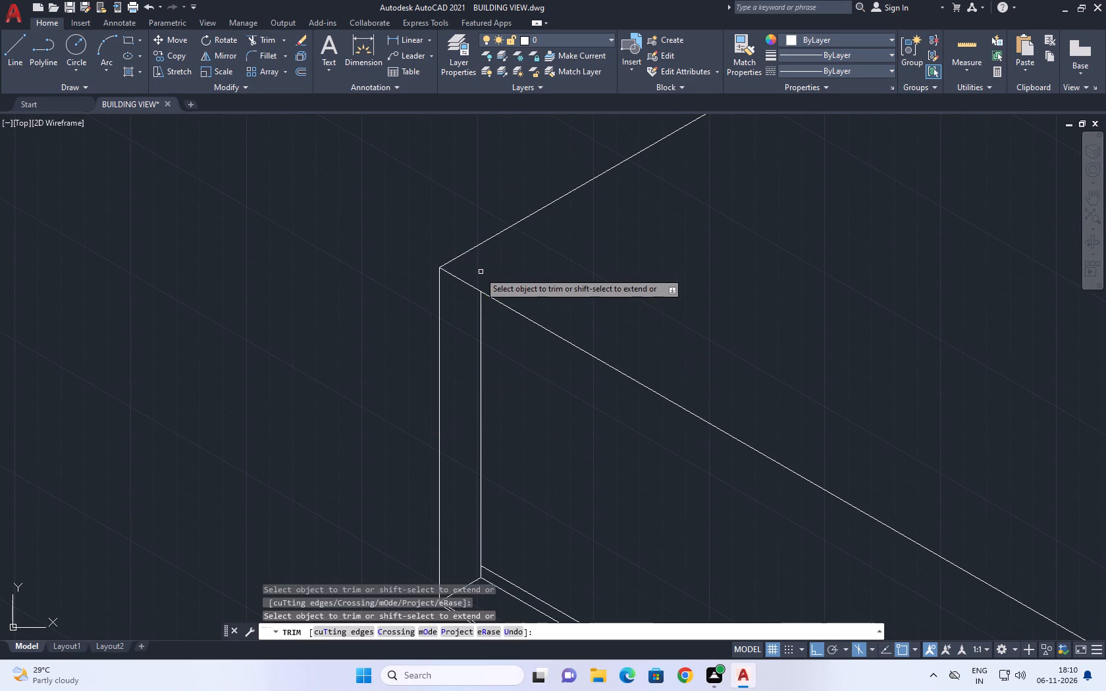
{"action": "key", "text": "Escape"}
Copy the inner vertical line 28' along the 330° direction to the strip's far end.
{"action": "middle_click_drag", "start_coordinate": [508, 365], "coordinate": [469, 301]}
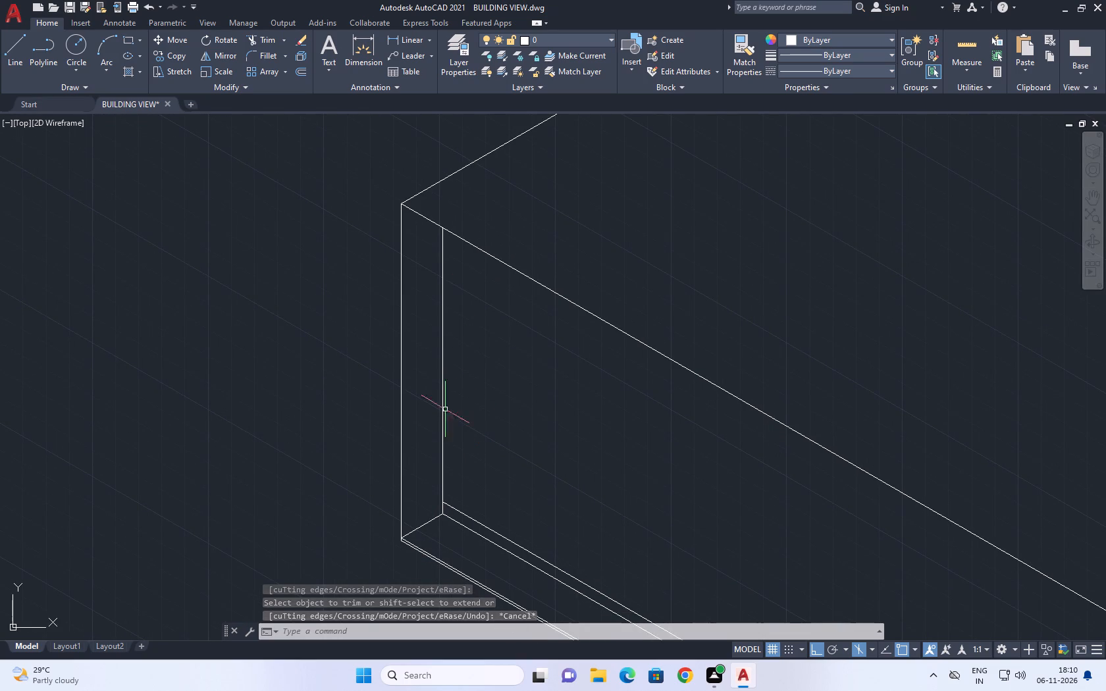
{"action": "left_click", "coordinate": [442, 372]}
{"action": "middle_click_drag", "start_coordinate": [504, 409], "coordinate": [463, 358]}
{"action": "middle_click_drag", "start_coordinate": [480, 371], "coordinate": [465, 313]}
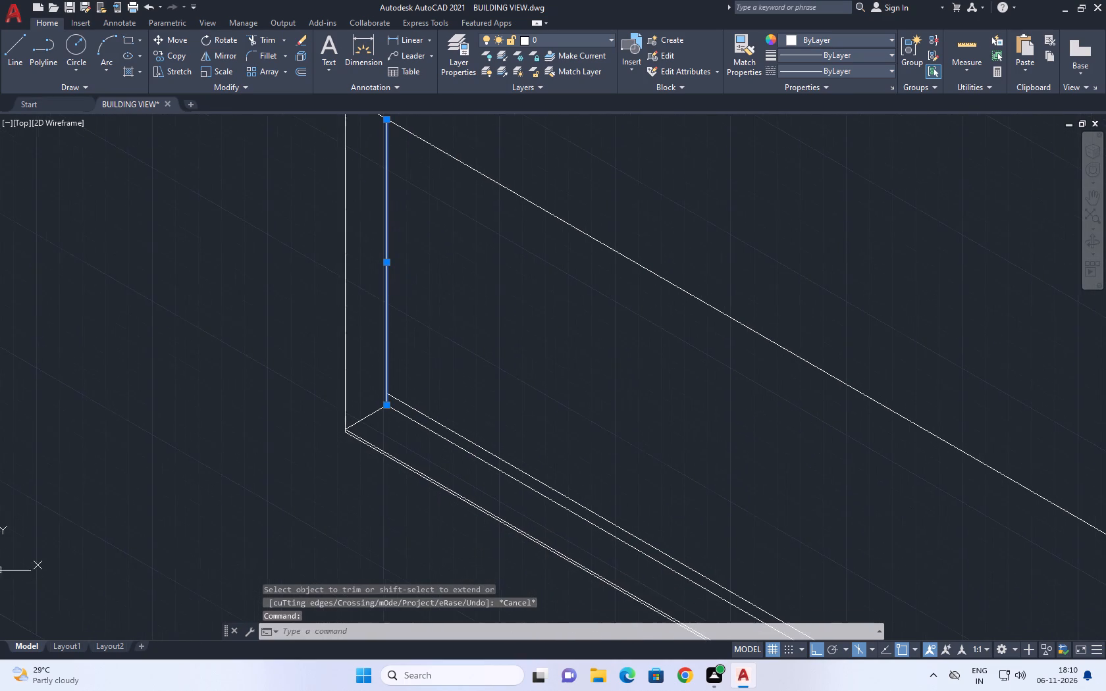
{"action": "middle_click_drag", "start_coordinate": [436, 350], "coordinate": [458, 400]}
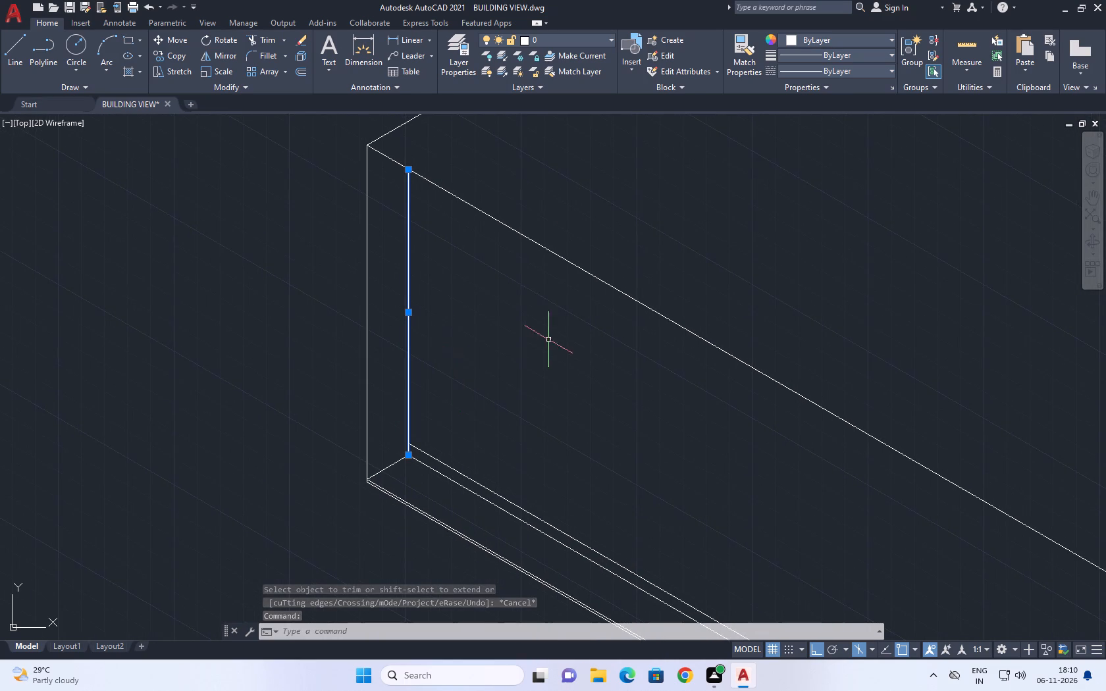
{"action": "middle_click_drag", "start_coordinate": [549, 342], "coordinate": [467, 303]}
{"action": "scroll", "coordinate": [466, 311], "scroll_direction": "down", "scroll_amount": 5}
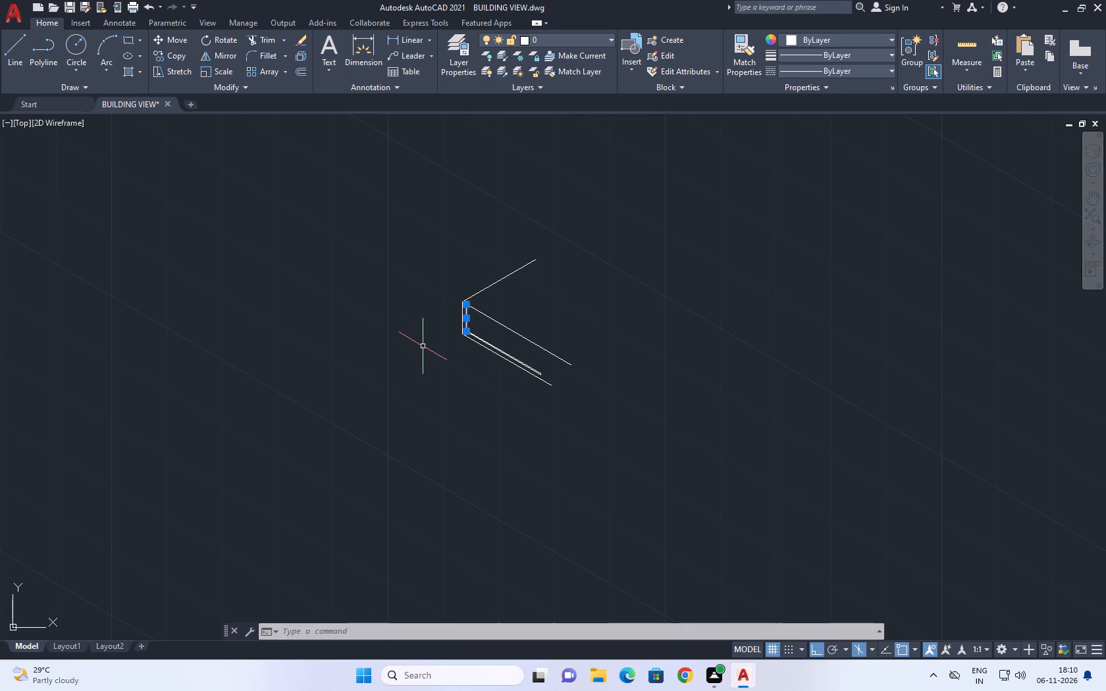
{"action": "type", "text": "co"}
{"action": "key", "text": "space"}
{"action": "scroll", "coordinate": [499, 343], "scroll_direction": "up", "scroll_amount": 2}
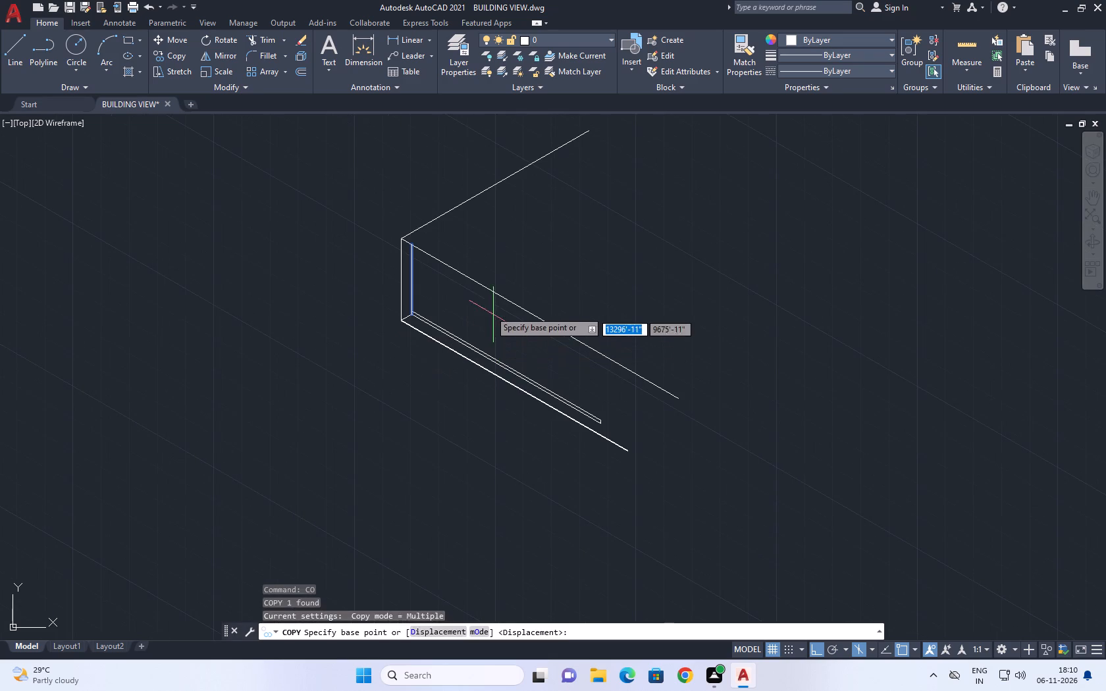
{"action": "left_click", "coordinate": [485, 306]}
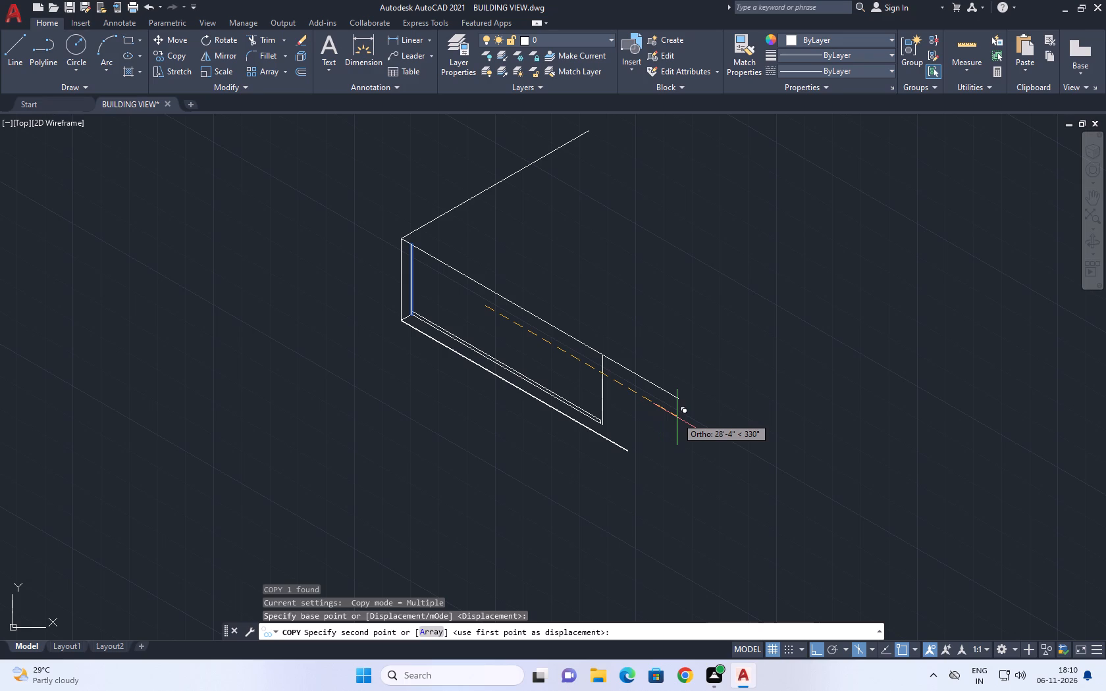
{"action": "type", "text": "28'"}
{"action": "key", "text": "Return"}
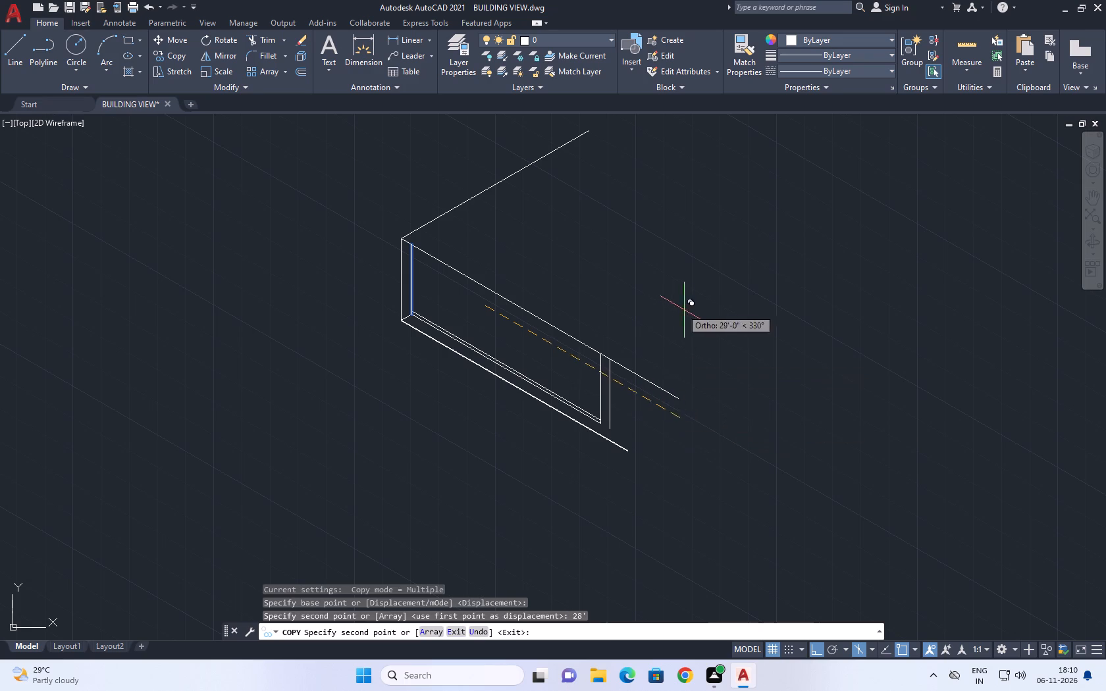
{"action": "right_click", "coordinate": [666, 301]}
{"action": "left_click", "coordinate": [704, 326]}
Copy the vertical at the strip's far end 1'4" further outward along the 330° direction.
{"action": "middle_click_drag", "start_coordinate": [668, 397], "coordinate": [647, 448]}
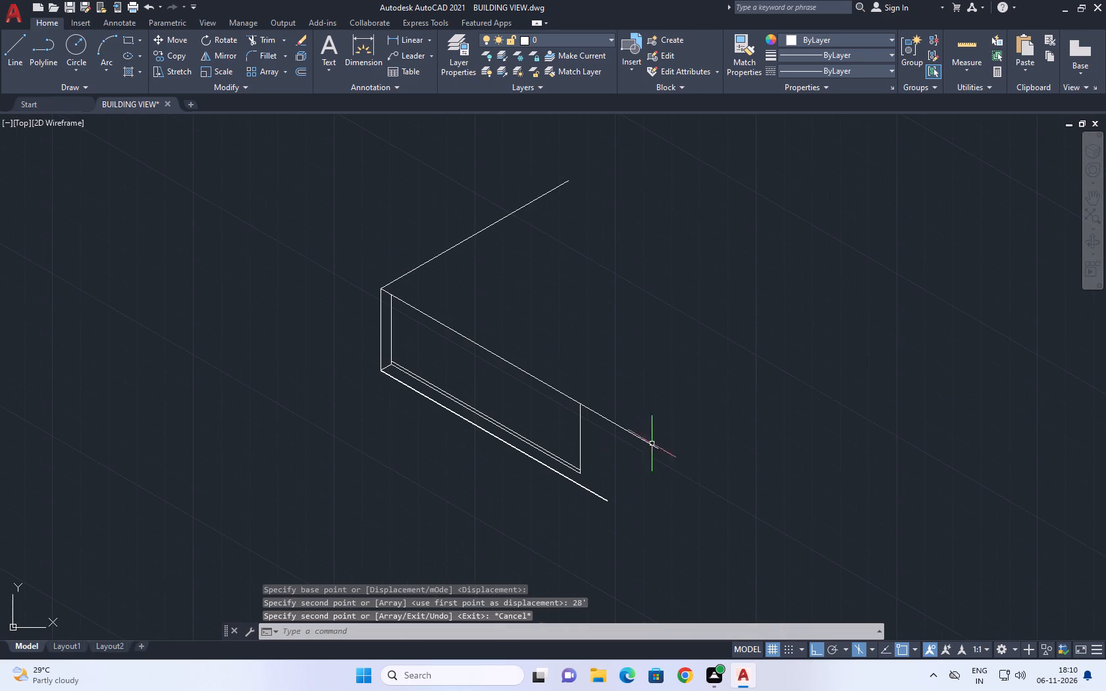
{"action": "scroll", "coordinate": [580, 477], "scroll_direction": "up", "scroll_amount": 3}
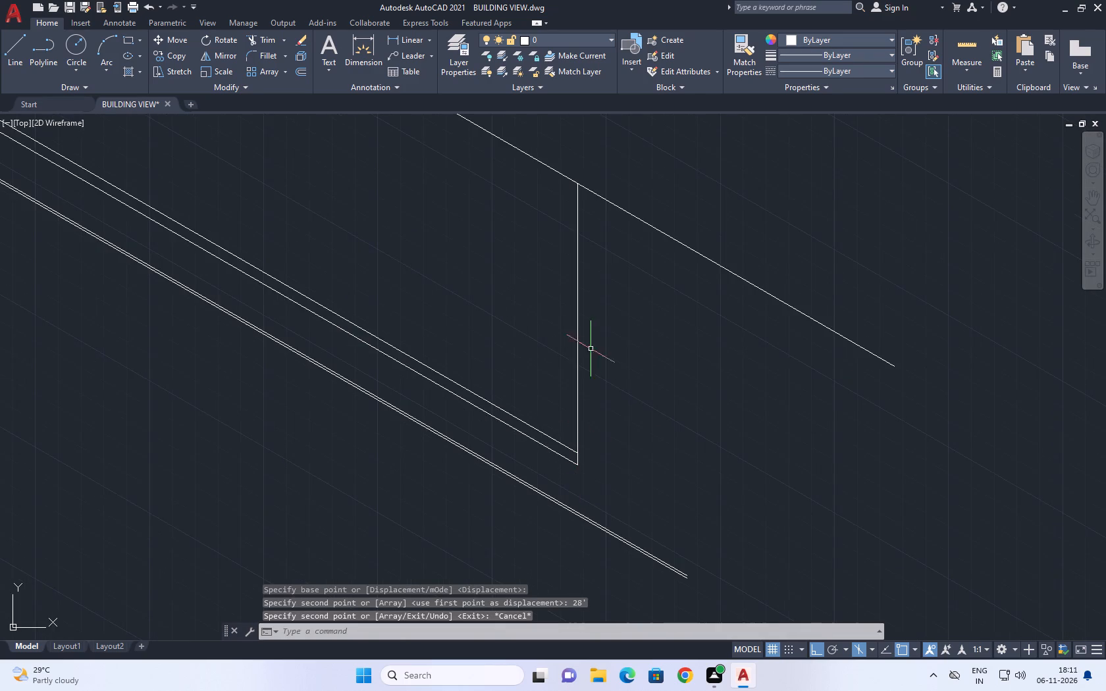
{"action": "left_click", "coordinate": [591, 347]}
{"action": "left_click", "coordinate": [549, 305]}
{"action": "left_click", "coordinate": [165, 56]}
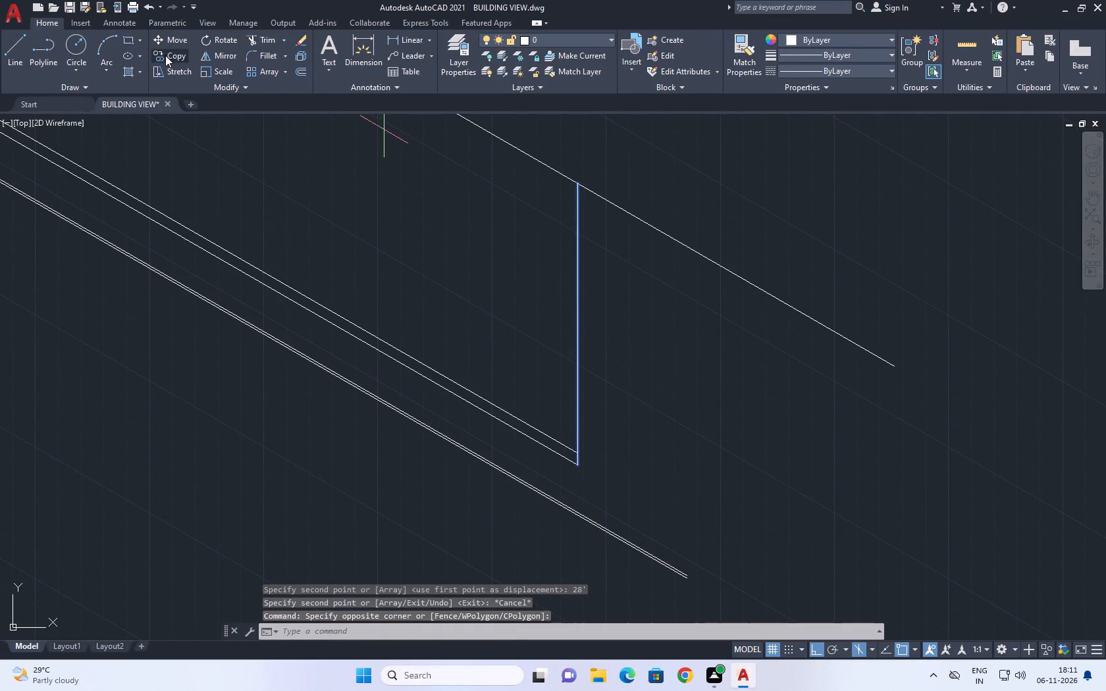
{"action": "left_click", "coordinate": [599, 388]}
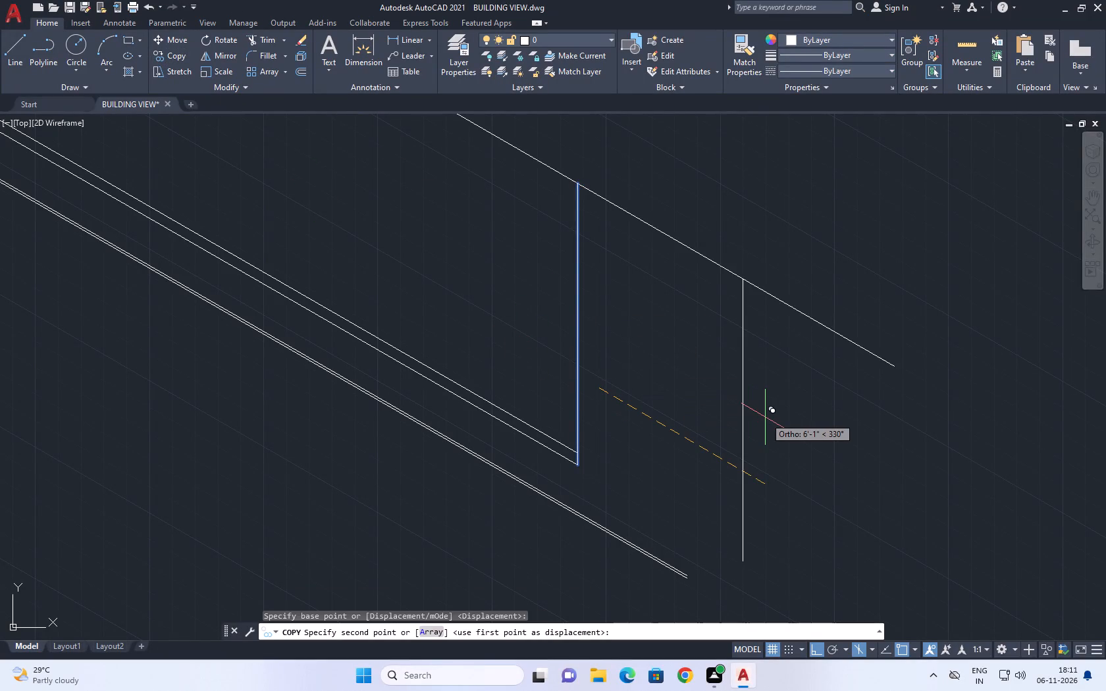
{"action": "key", "text": "4"}
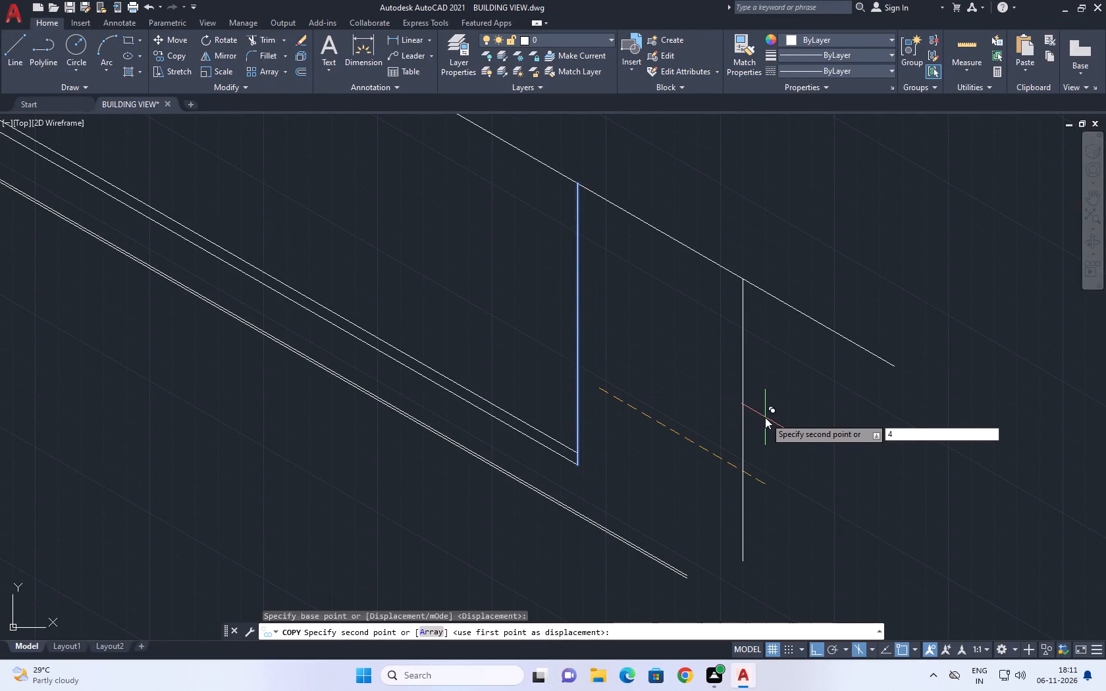
{"action": "key", "text": "BackSpace"}
{"action": "type", "text": "1'"}
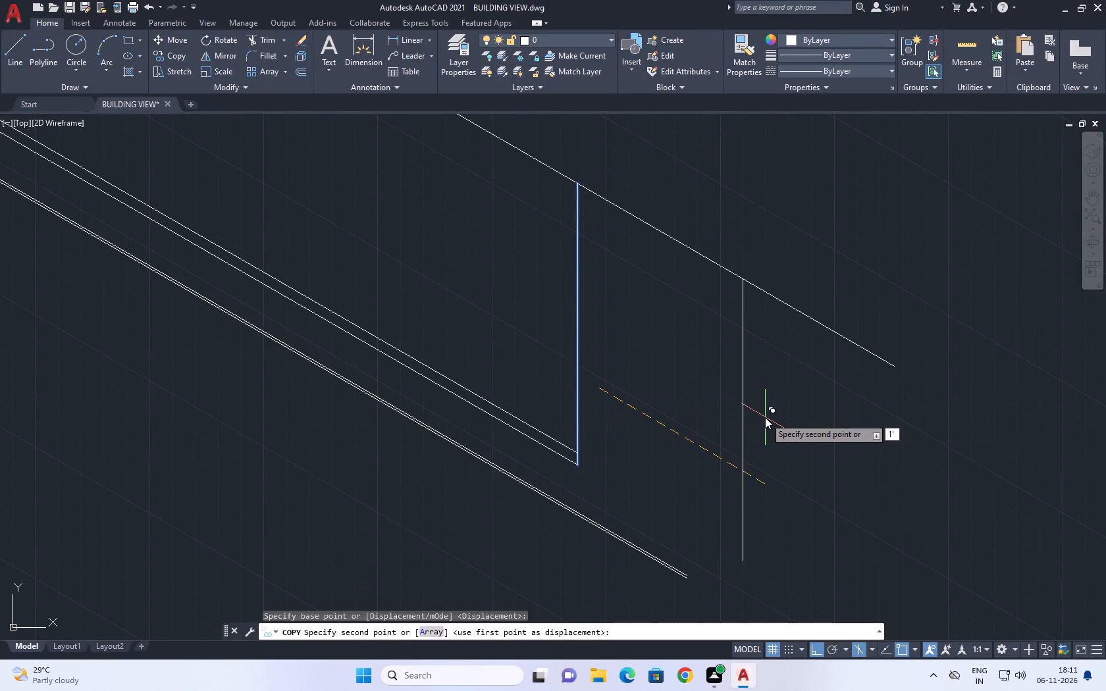
{"action": "key", "text": "4"}
{"action": "key", "text": "Return"}
{"action": "scroll", "coordinate": [710, 446], "scroll_direction": "down", "scroll_amount": 2}
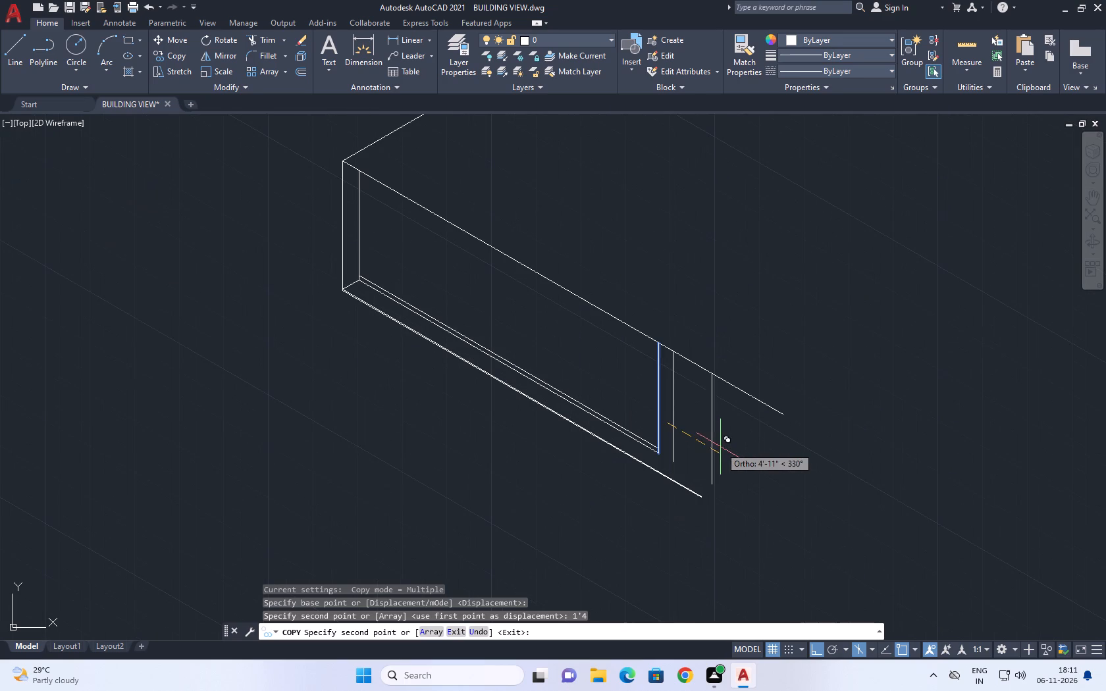
{"action": "key", "text": "space"}
Draw a line in the top isoplane from the outermost vertical's lower end across the ledge's two front edge lines.
{"action": "middle_click_drag", "start_coordinate": [678, 450], "coordinate": [693, 481]}
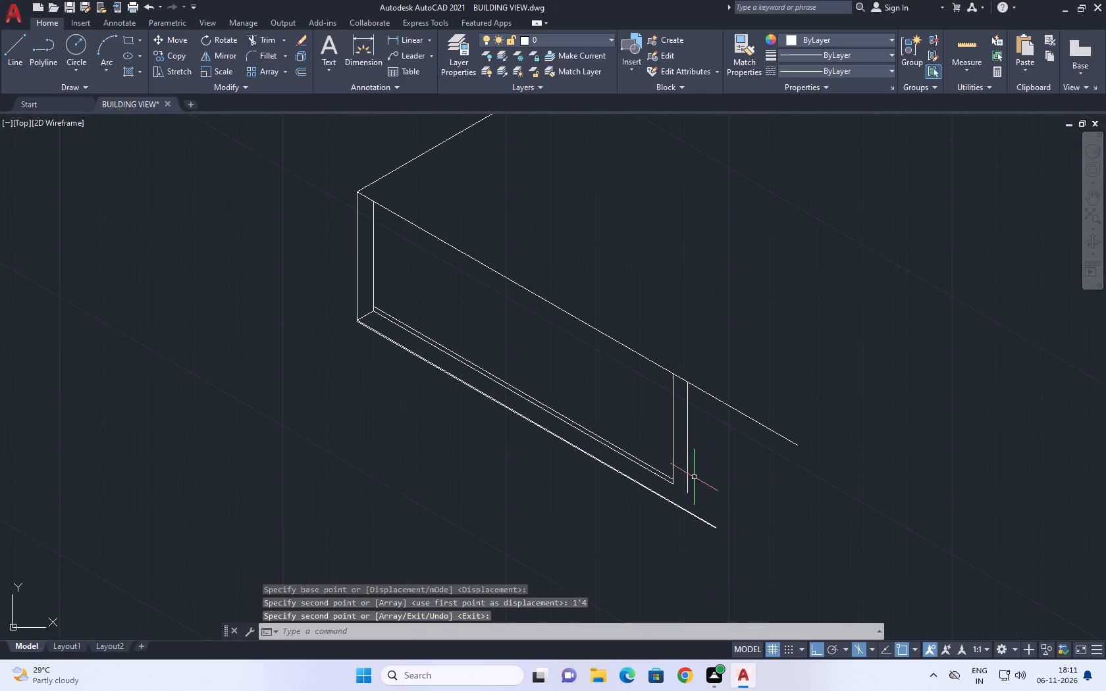
{"action": "key", "text": "l"}
{"action": "key", "text": "space"}
{"action": "scroll", "coordinate": [668, 500], "scroll_direction": "up", "scroll_amount": 3}
{"action": "left_click", "coordinate": [743, 473]}
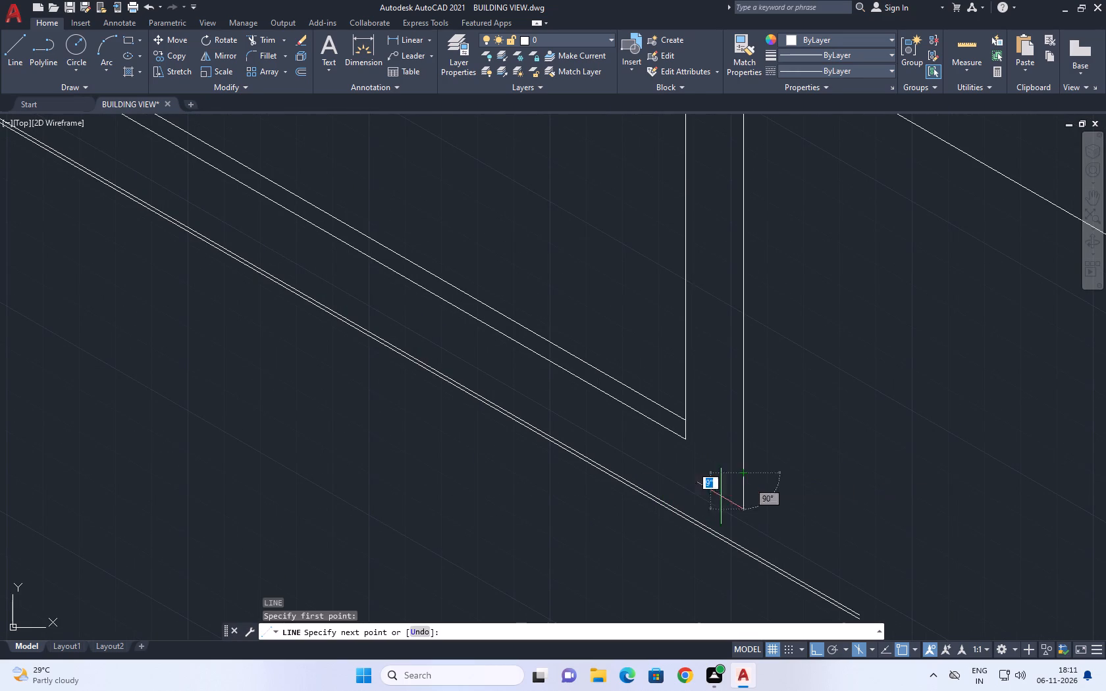
{"action": "key", "text": "F5"}
{"action": "left_click", "coordinate": [588, 538]}
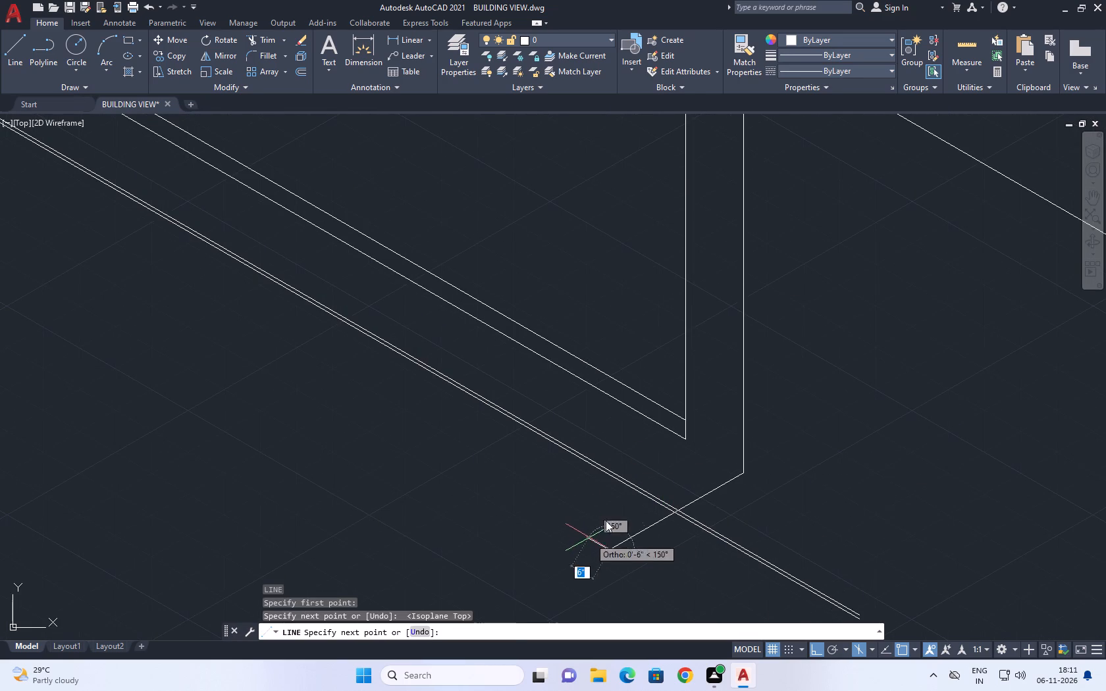
{"action": "key", "text": "Escape"}
Trim the ledge's two front edge lines beyond the new end line, and that end line's overhang past them.
{"action": "middle_click_drag", "start_coordinate": [740, 531], "coordinate": [702, 485]}
{"action": "type", "text": "tr"}
{"action": "key", "text": "space"}
{"action": "left_click", "coordinate": [749, 465]}
{"action": "left_click", "coordinate": [661, 534]}
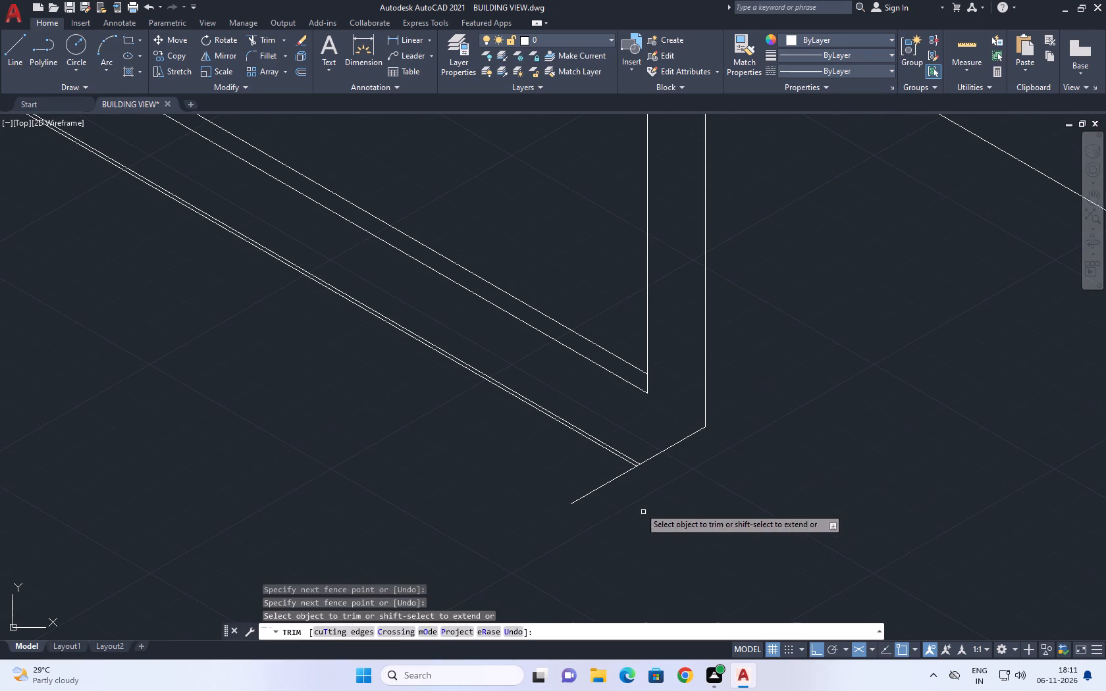
{"action": "left_click", "coordinate": [604, 475]}
{"action": "left_click", "coordinate": [629, 491]}
{"action": "key", "text": "Escape"}
Shorten the wall's top edge line so it ends at the upper end of the inner vertical at the far end.
{"action": "scroll", "coordinate": [790, 329], "scroll_direction": "down", "scroll_amount": 1}
{"action": "middle_click_drag", "start_coordinate": [792, 253], "coordinate": [727, 426]}
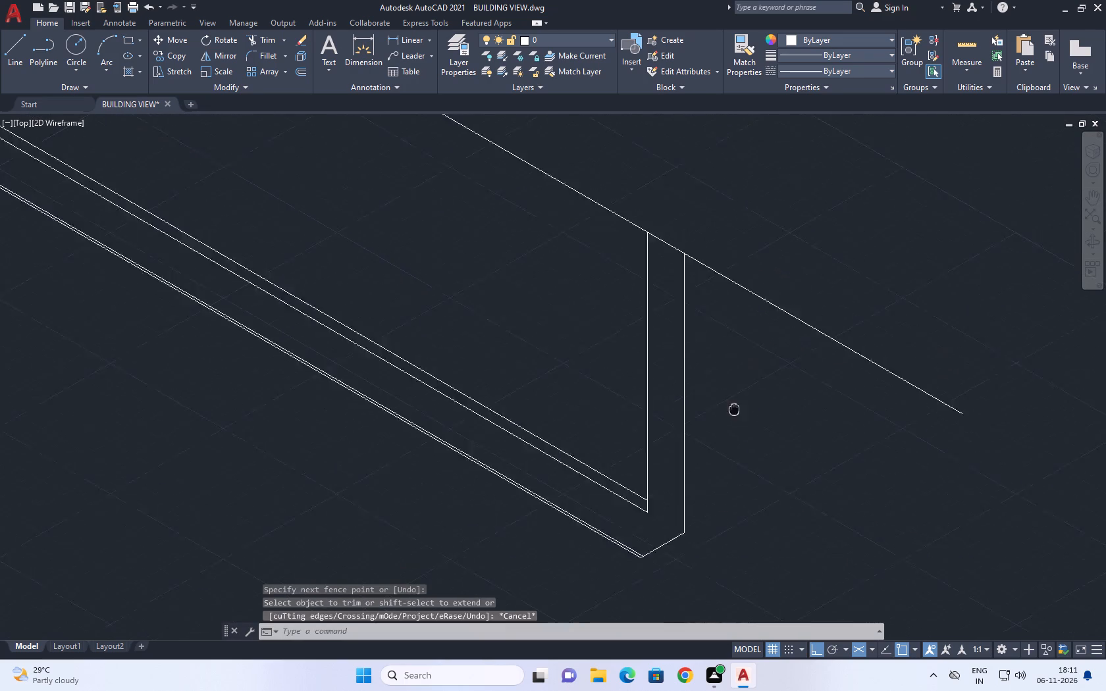
{"action": "middle_click_drag", "start_coordinate": [727, 426], "coordinate": [722, 441]}
{"action": "middle_click", "coordinate": [704, 265]}
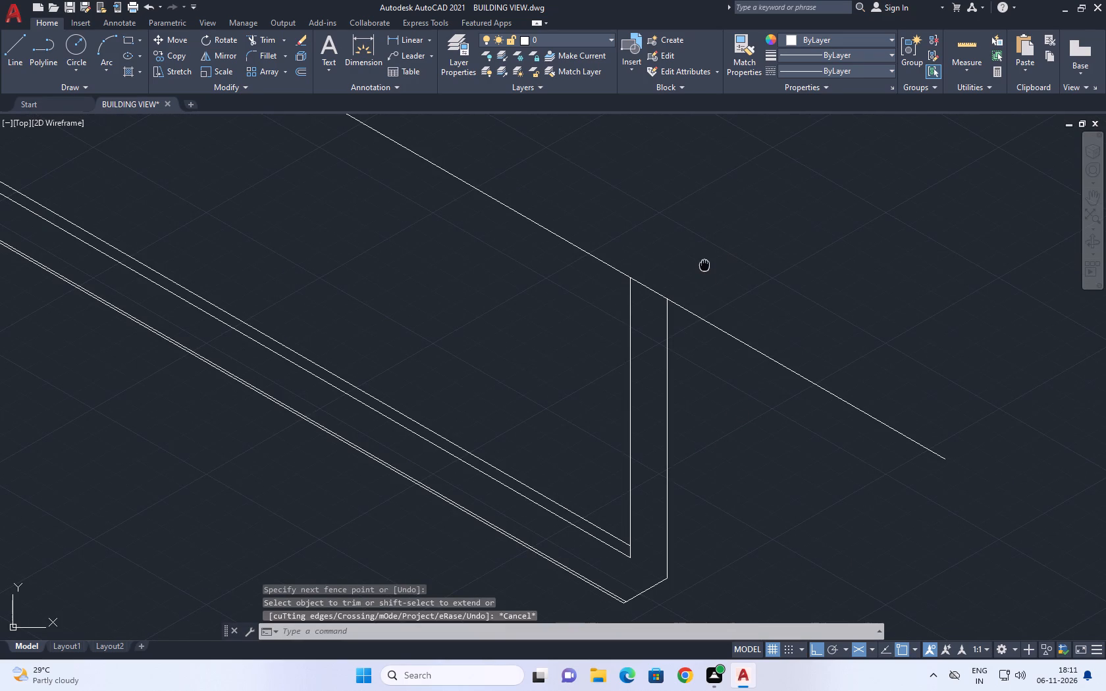
{"action": "middle_click_drag", "start_coordinate": [635, 509], "coordinate": [629, 490]}
{"action": "left_click", "coordinate": [772, 344]}
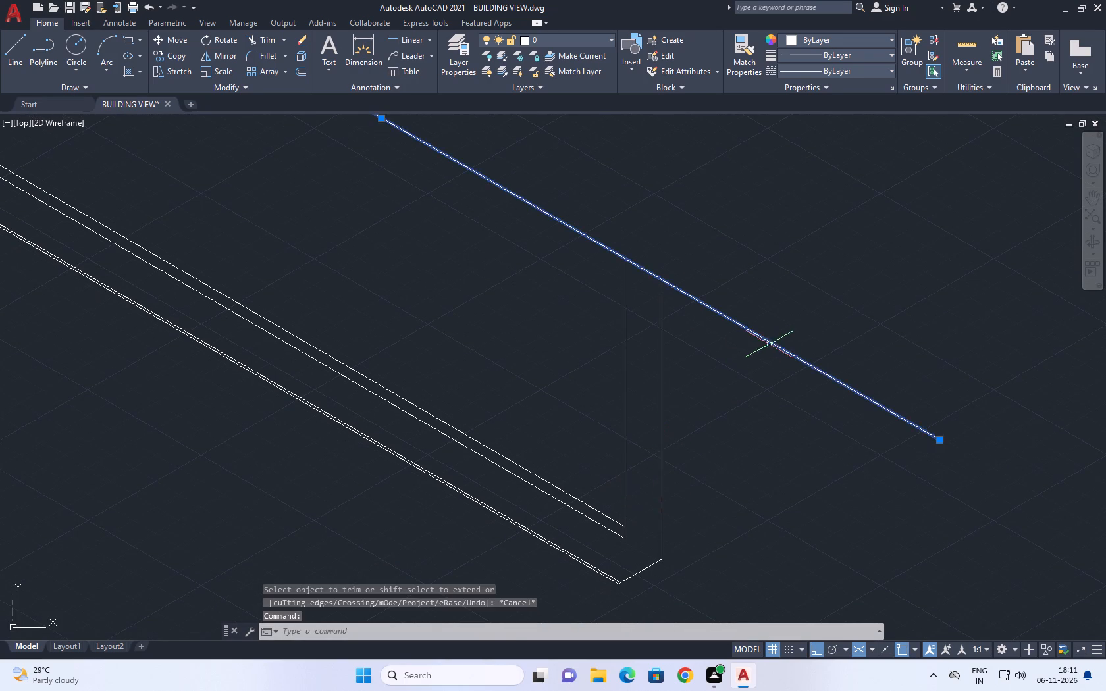
{"action": "scroll", "coordinate": [788, 352], "scroll_direction": "down", "scroll_amount": 3}
{"action": "scroll", "coordinate": [838, 378], "scroll_direction": "up", "scroll_amount": 2}
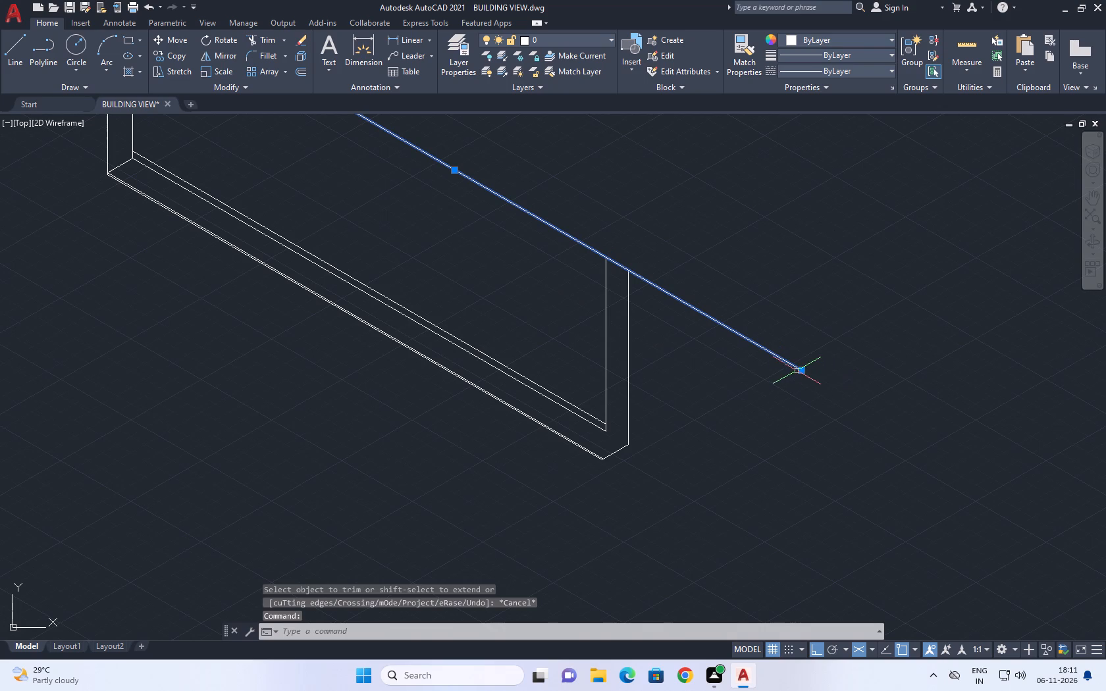
{"action": "left_click", "coordinate": [799, 370]}
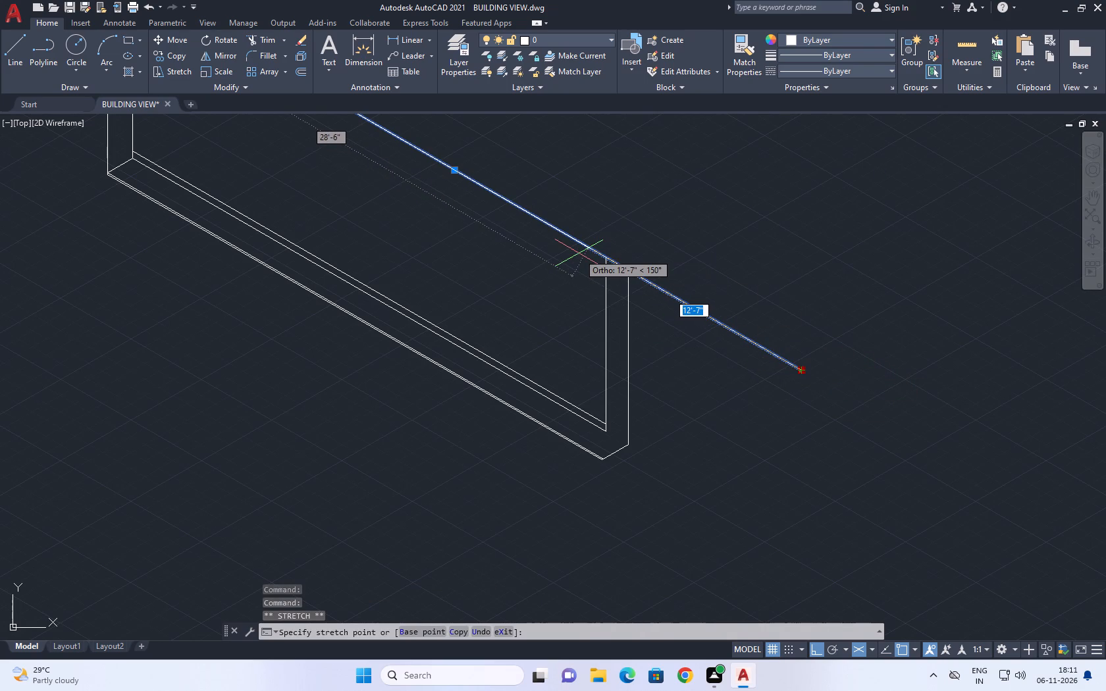
{"action": "left_click", "coordinate": [604, 260]}
{"action": "key", "text": "Escape"}
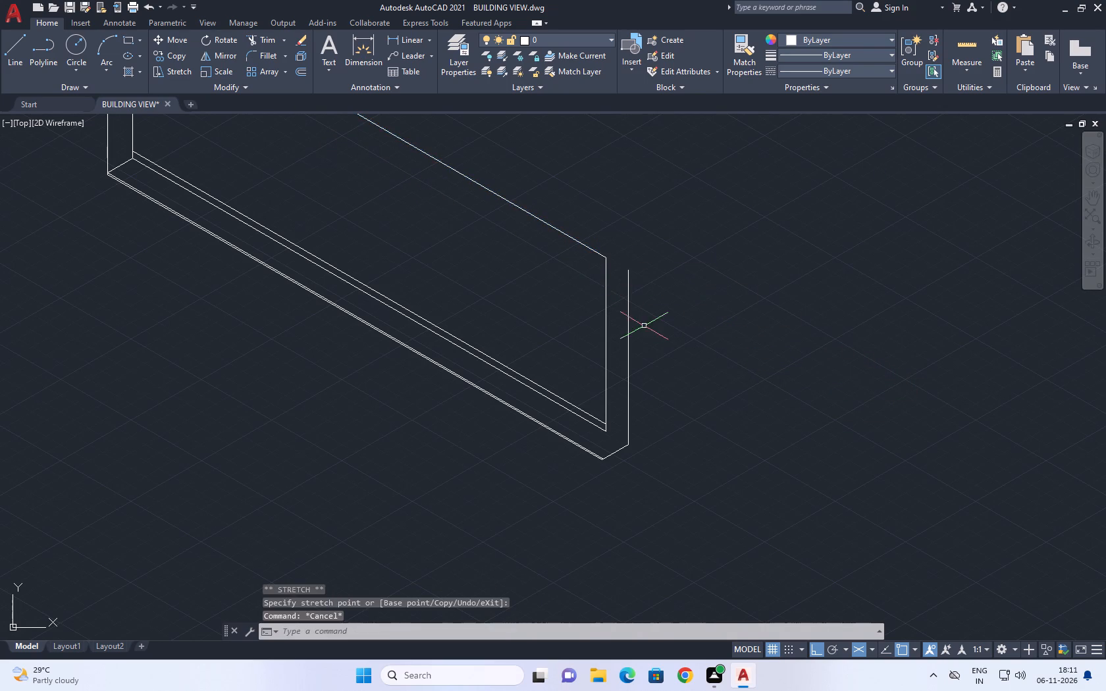
Draw a short line in the top isoplane from the far inner vertical's lower end, running back along the 30° direction.
{"action": "middle_click_drag", "start_coordinate": [594, 280], "coordinate": [644, 327]}
{"action": "middle_click_drag", "start_coordinate": [664, 465], "coordinate": [660, 451]}
{"action": "type", "text": "l"}
{"action": "key", "text": "space"}
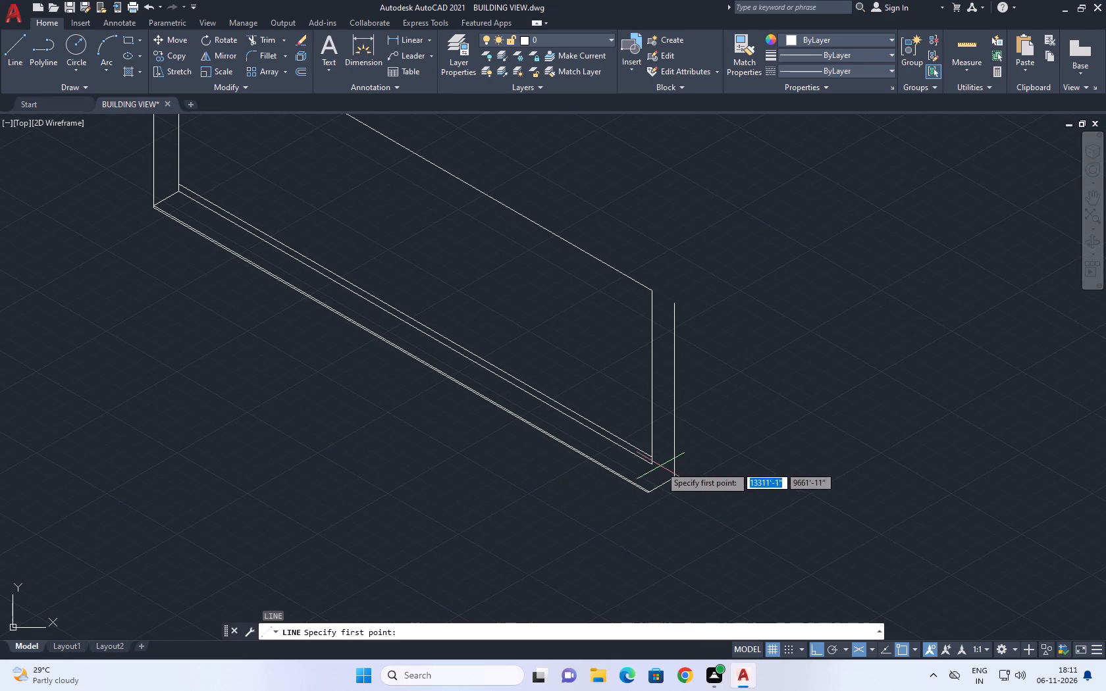
{"action": "left_click", "coordinate": [648, 465]}
{"action": "left_click", "coordinate": [699, 428]}
{"action": "key", "text": "Escape"}
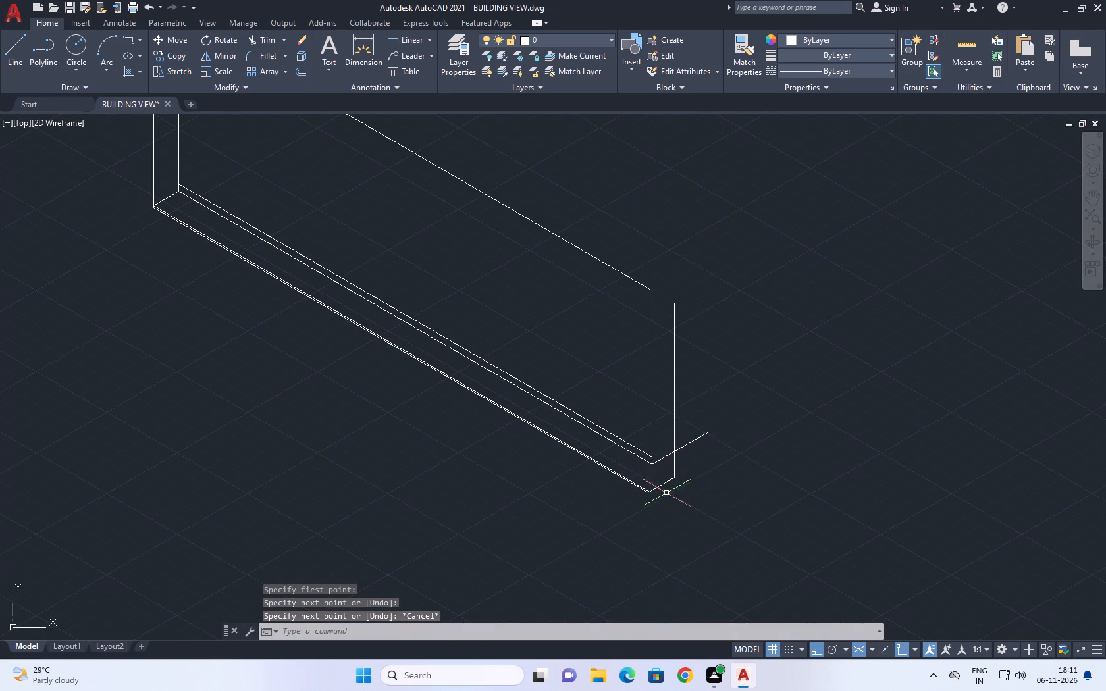
Delete the outermost vertical line at the ledge's far end.
{"action": "scroll", "coordinate": [643, 486], "scroll_direction": "up", "scroll_amount": 3}
{"action": "middle_click", "coordinate": [832, 459]}
{"action": "left_click_drag", "start_coordinate": [812, 442], "coordinate": [803, 439]}
{"action": "left_click_drag", "start_coordinate": [762, 444], "coordinate": [739, 451]}
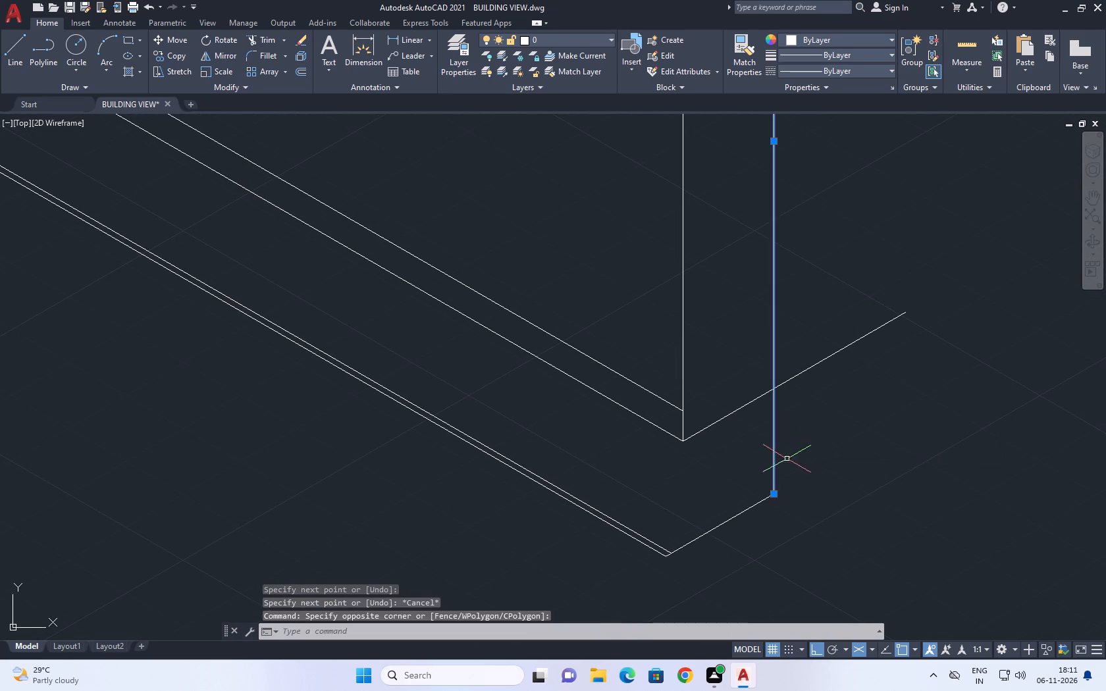
{"action": "key", "text": "Delete"}
Fillet the strip's lower edge line with the ledge's end line so they meet in a sharp corner.
{"action": "scroll", "coordinate": [793, 467], "scroll_direction": "down", "scroll_amount": 1}
{"action": "middle_click_drag", "start_coordinate": [742, 417], "coordinate": [754, 437]}
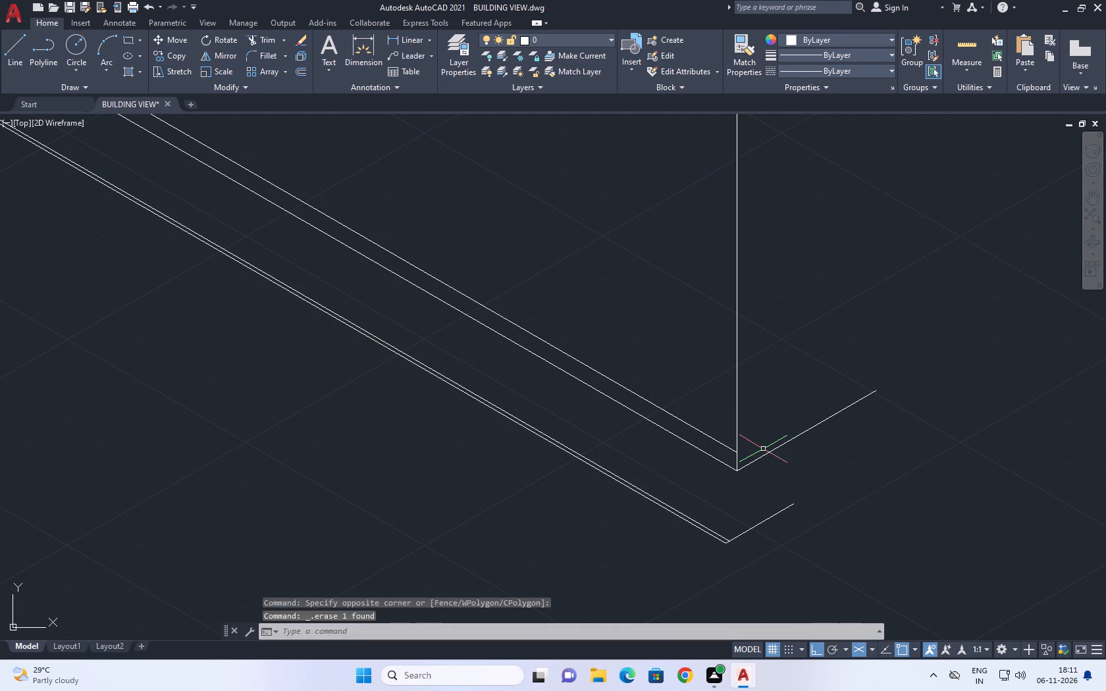
{"action": "key", "text": "f"}
{"action": "key", "text": "space"}
{"action": "left_click", "coordinate": [725, 464]}
{"action": "left_click", "coordinate": [776, 513]}
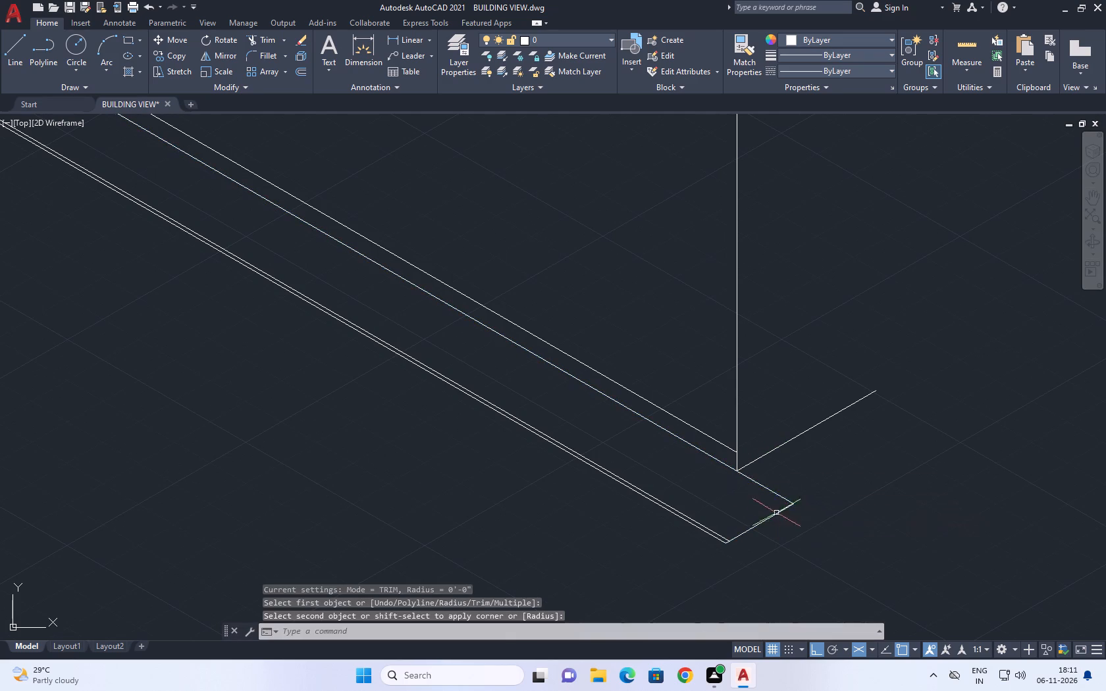
{"action": "left_click_drag", "start_coordinate": [645, 466], "coordinate": [649, 473]}
{"action": "left_click", "coordinate": [803, 609]}
{"action": "key", "text": "grave"}
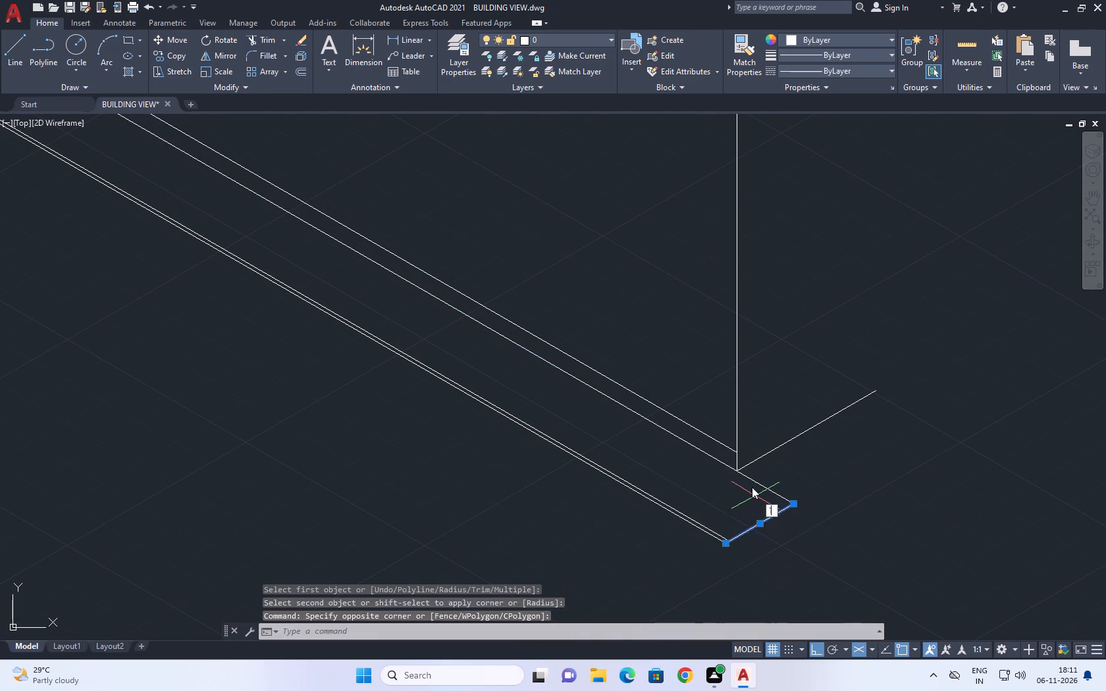
{"action": "key", "text": "Escape"}
Copy the wall's top edge line 9" straight up from its near corner, using the right isoplane.
{"action": "scroll", "coordinate": [756, 488], "scroll_direction": "down", "scroll_amount": 2}
{"action": "middle_click_drag", "start_coordinate": [827, 439], "coordinate": [776, 503]}
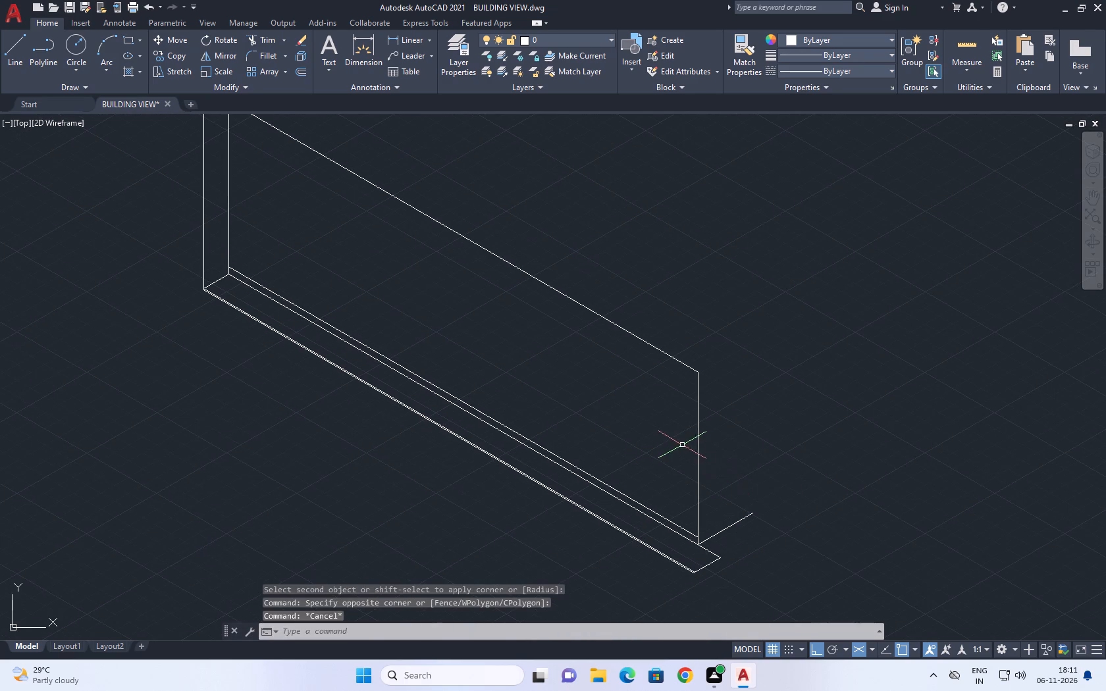
{"action": "middle_click_drag", "start_coordinate": [750, 442], "coordinate": [737, 443]}
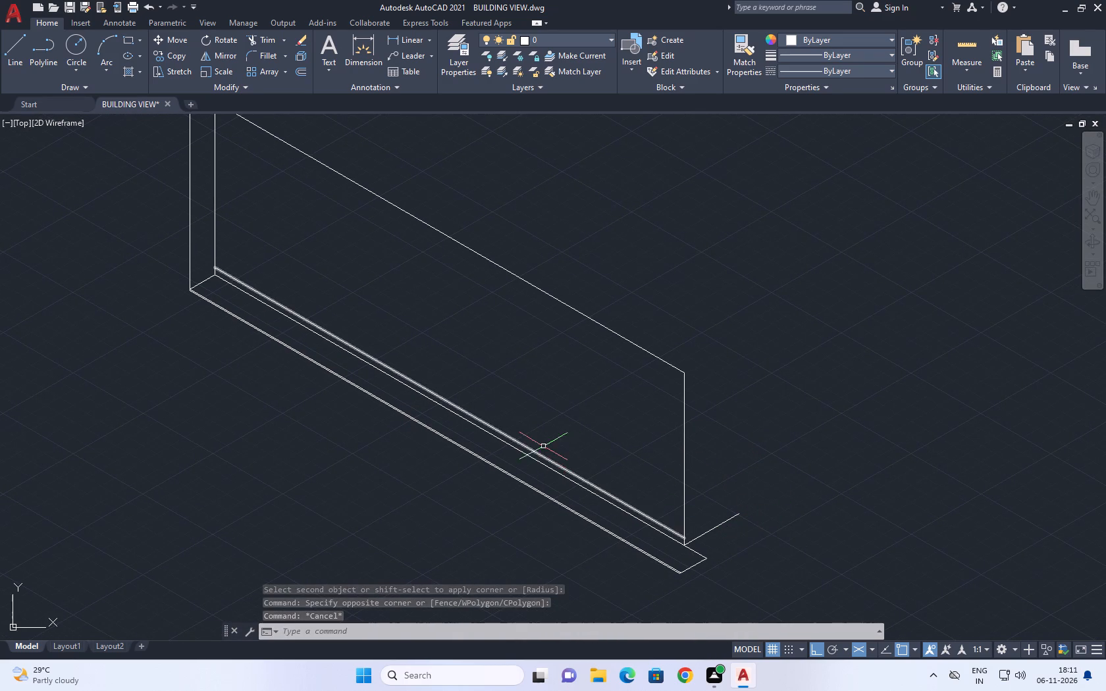
{"action": "middle_click_drag", "start_coordinate": [554, 446], "coordinate": [564, 446]}
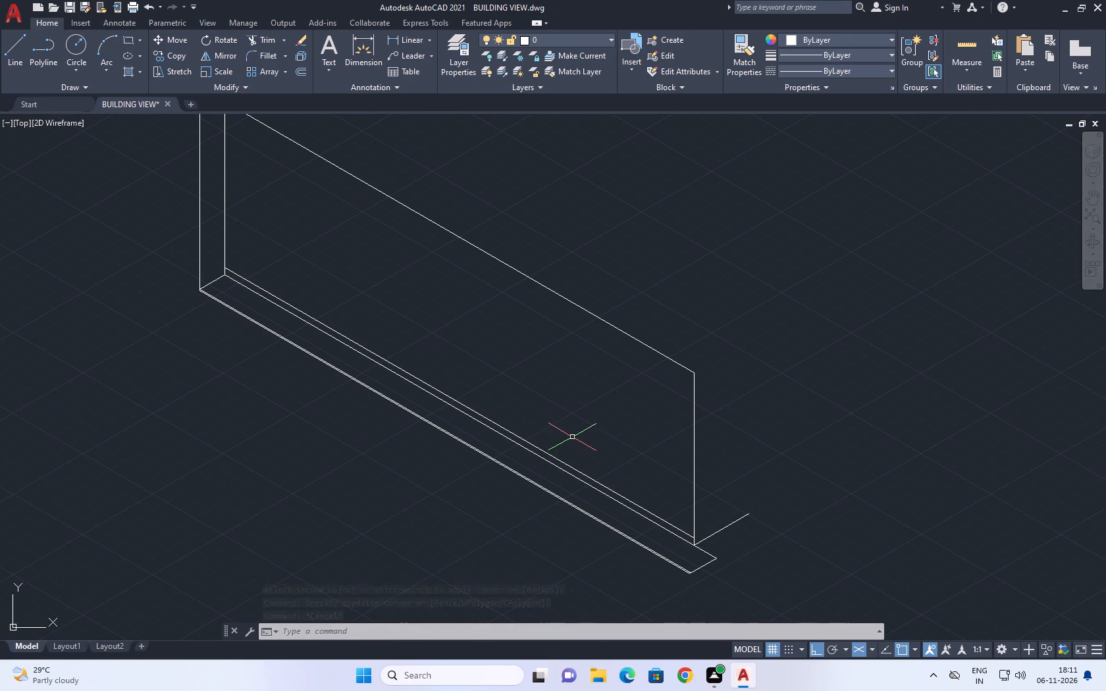
{"action": "middle_click_drag", "start_coordinate": [574, 327], "coordinate": [640, 440]}
{"action": "left_click_drag", "start_coordinate": [573, 292], "coordinate": [566, 288]}
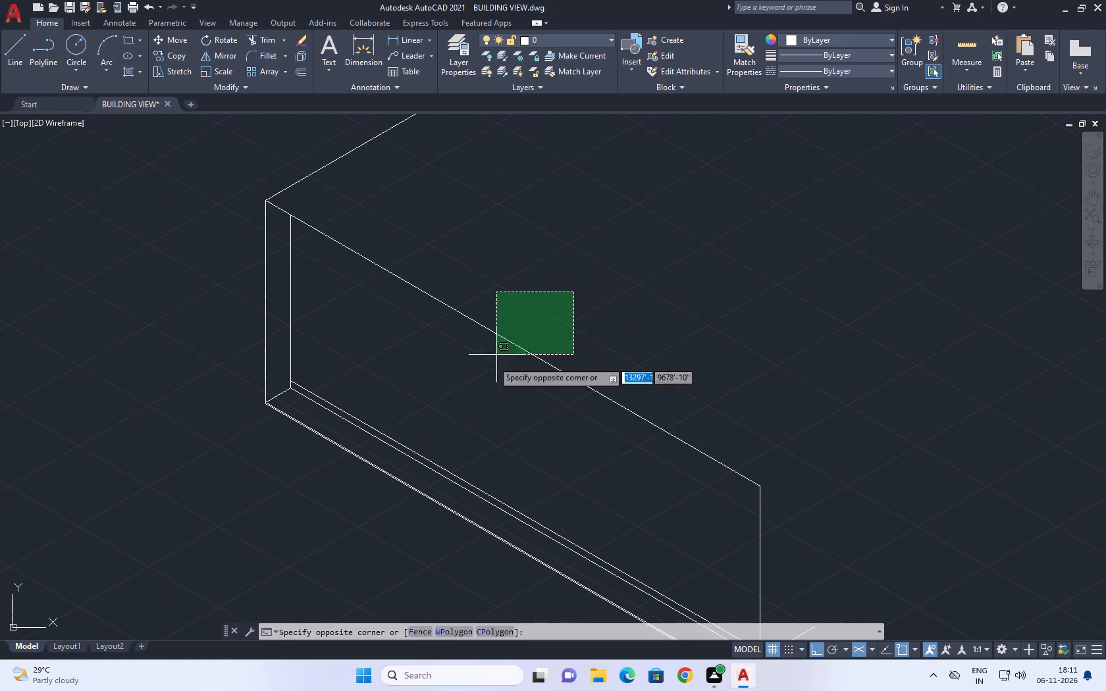
{"action": "left_click", "coordinate": [457, 393]}
{"action": "middle_click_drag", "start_coordinate": [447, 334], "coordinate": [457, 375]}
{"action": "scroll", "coordinate": [439, 298], "scroll_direction": "down", "scroll_amount": 1}
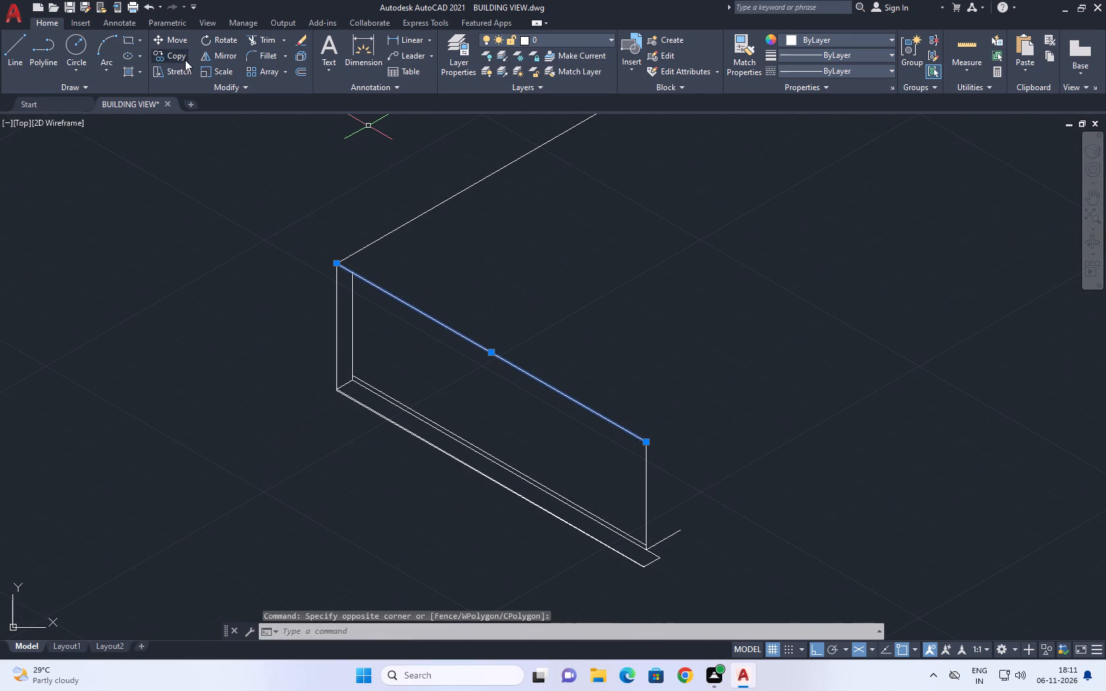
{"action": "left_click", "coordinate": [180, 58]}
{"action": "scroll", "coordinate": [332, 258], "scroll_direction": "up", "scroll_amount": 2}
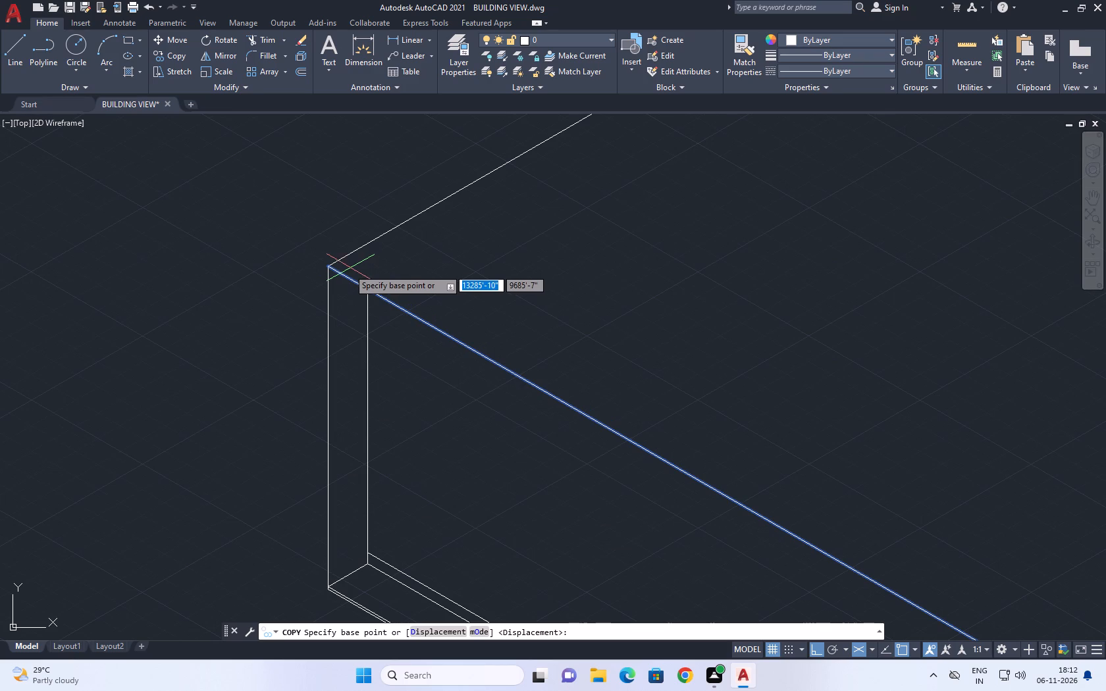
{"action": "left_click", "coordinate": [330, 267]}
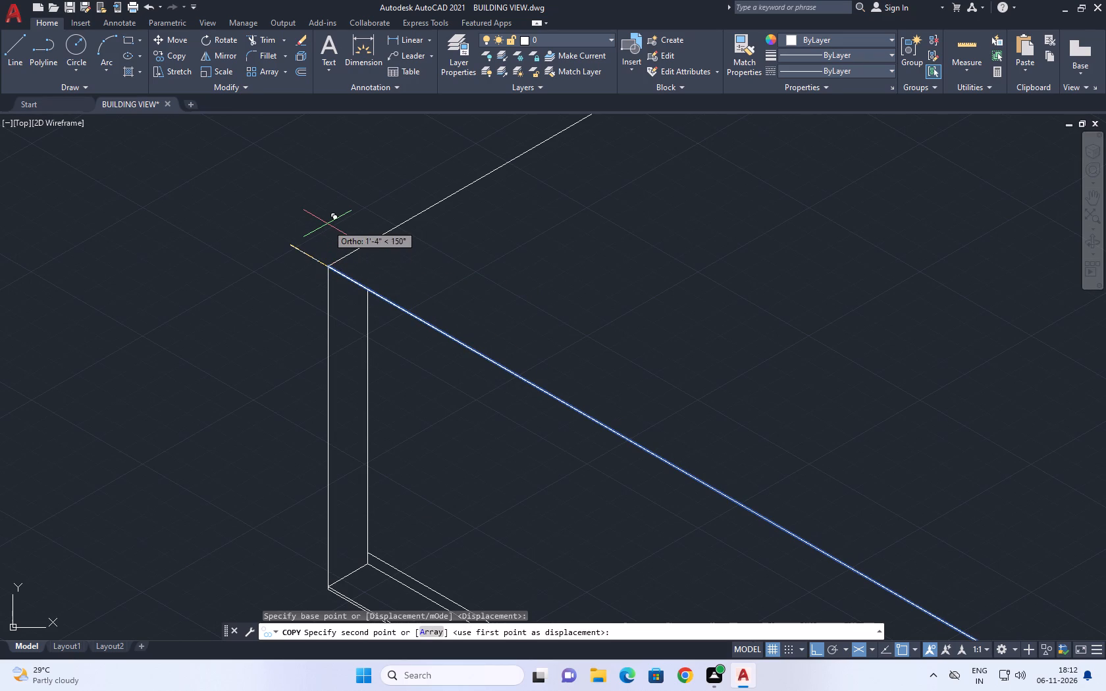
{"action": "key", "text": "F5"}
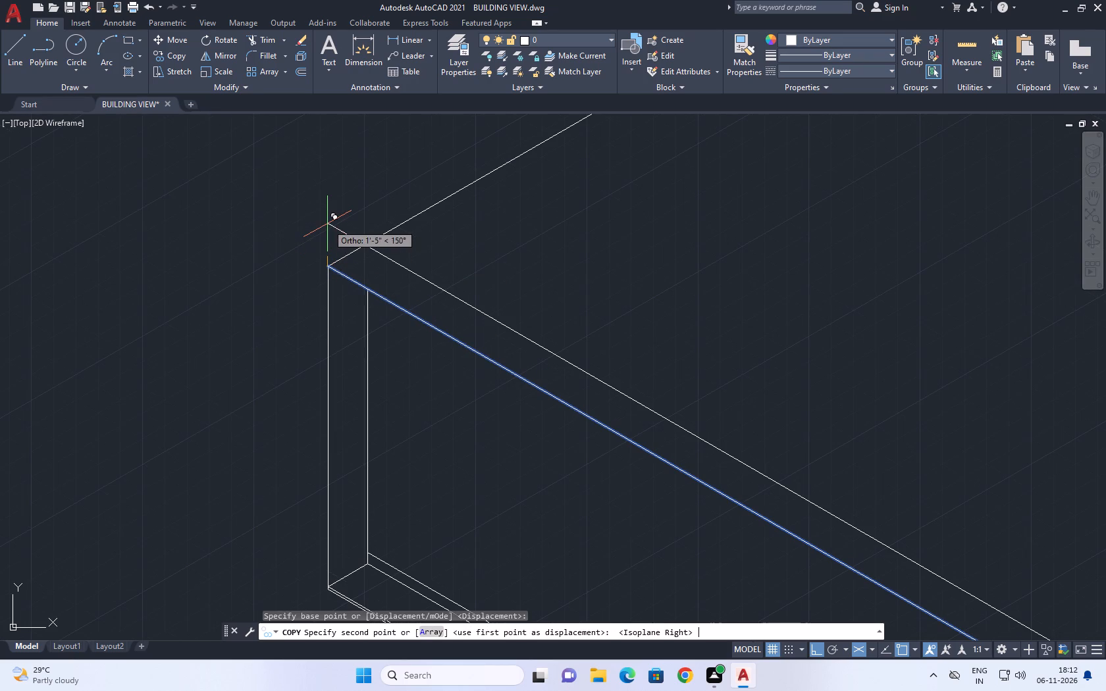
{"action": "key", "text": "9"}
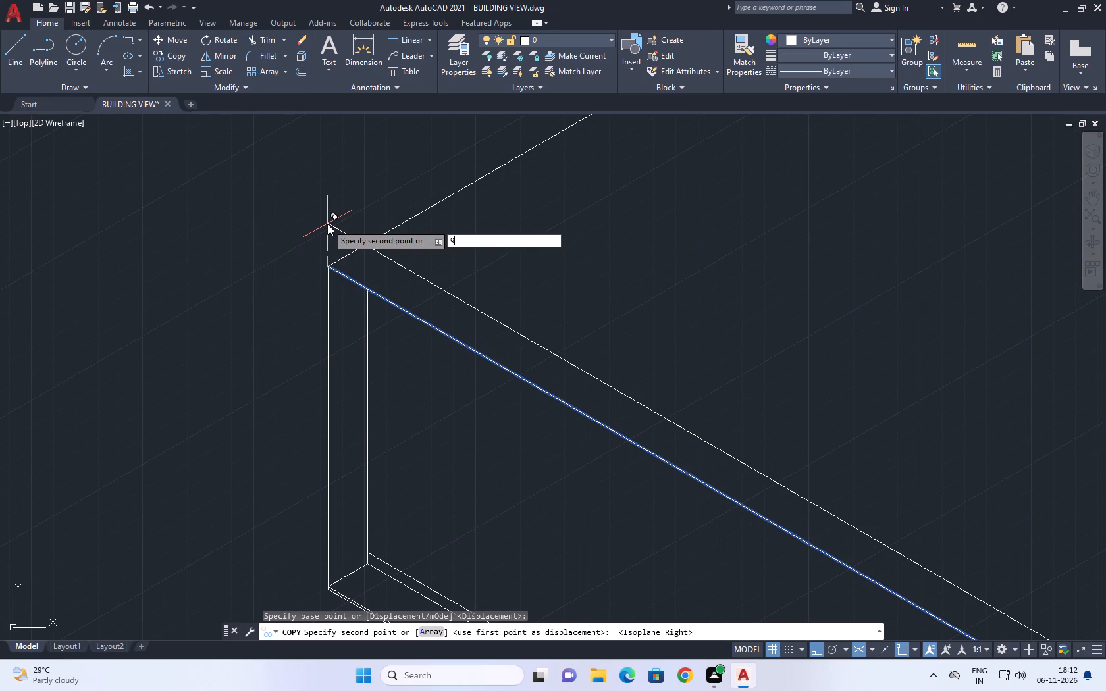
{"action": "key", "text": "Return"}
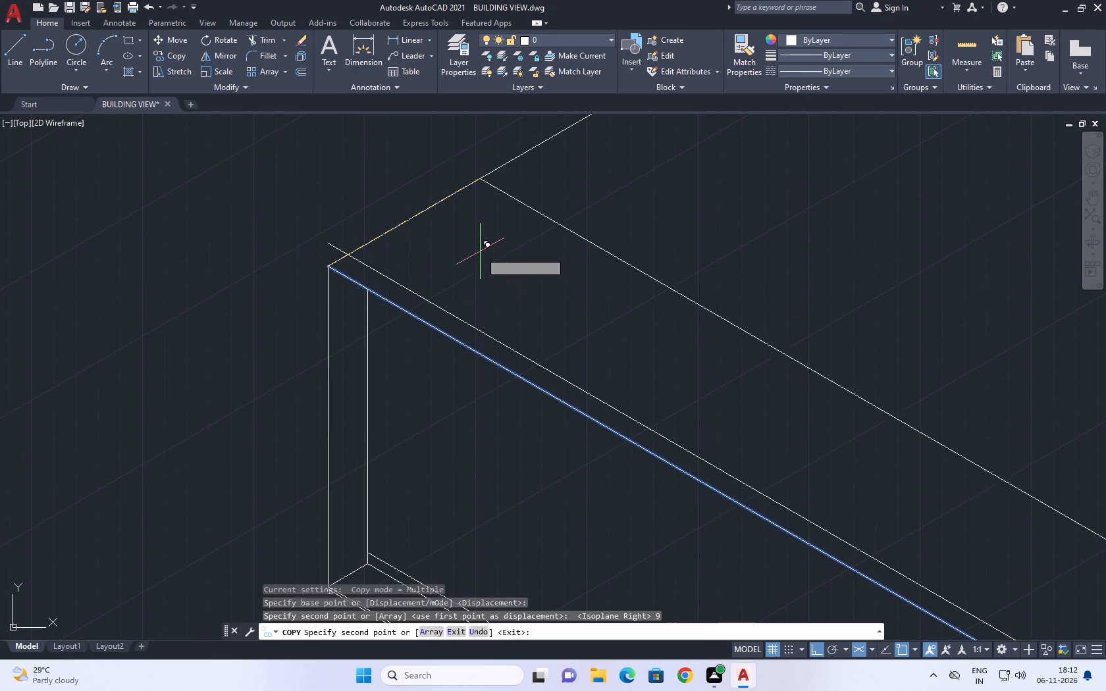
{"action": "right_click", "coordinate": [431, 231]}
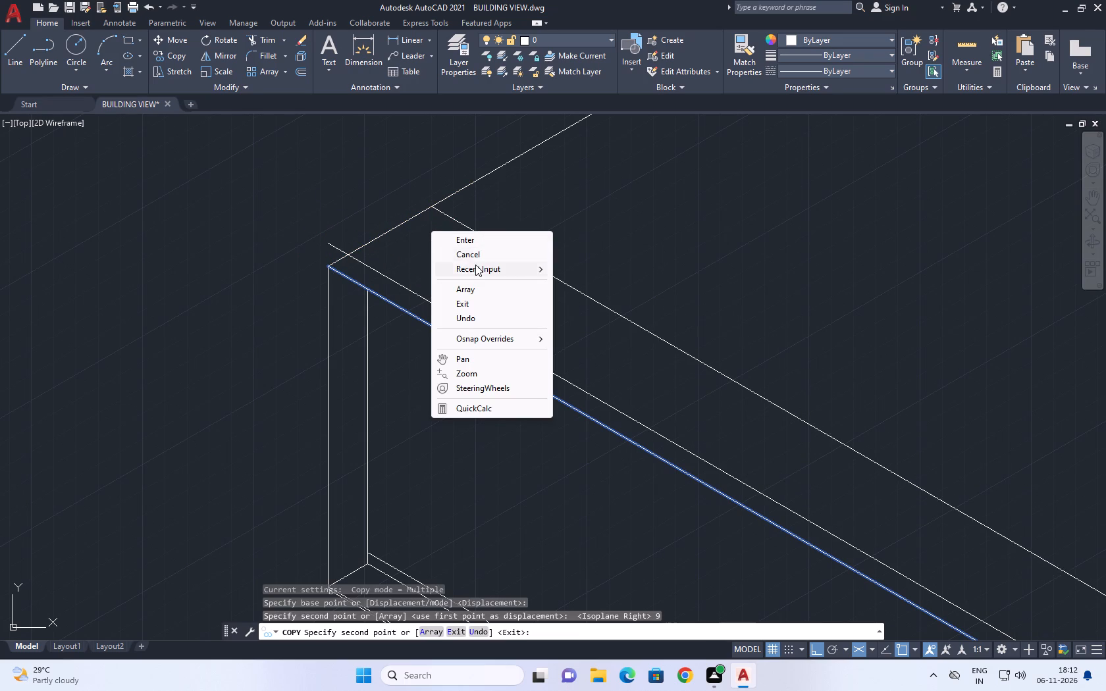
{"action": "left_click", "coordinate": [481, 257]}
Copy the raised top edge line 3" along the 30° direction.
{"action": "middle_click_drag", "start_coordinate": [386, 280], "coordinate": [450, 342]}
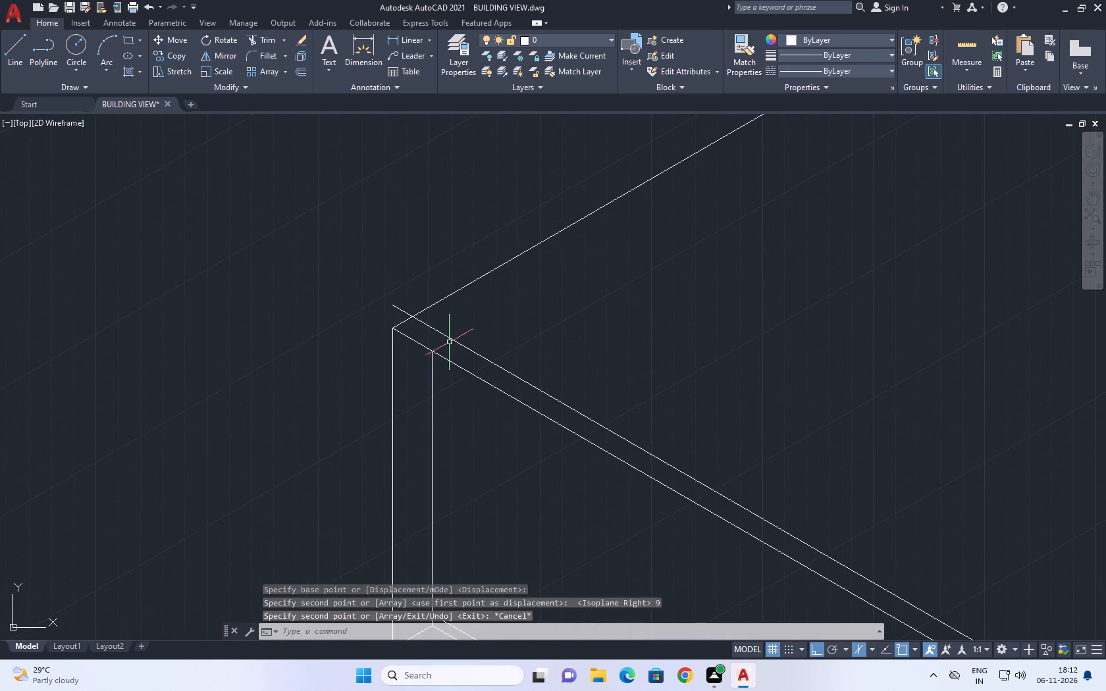
{"action": "left_click", "coordinate": [449, 337]}
{"action": "left_click", "coordinate": [174, 55]}
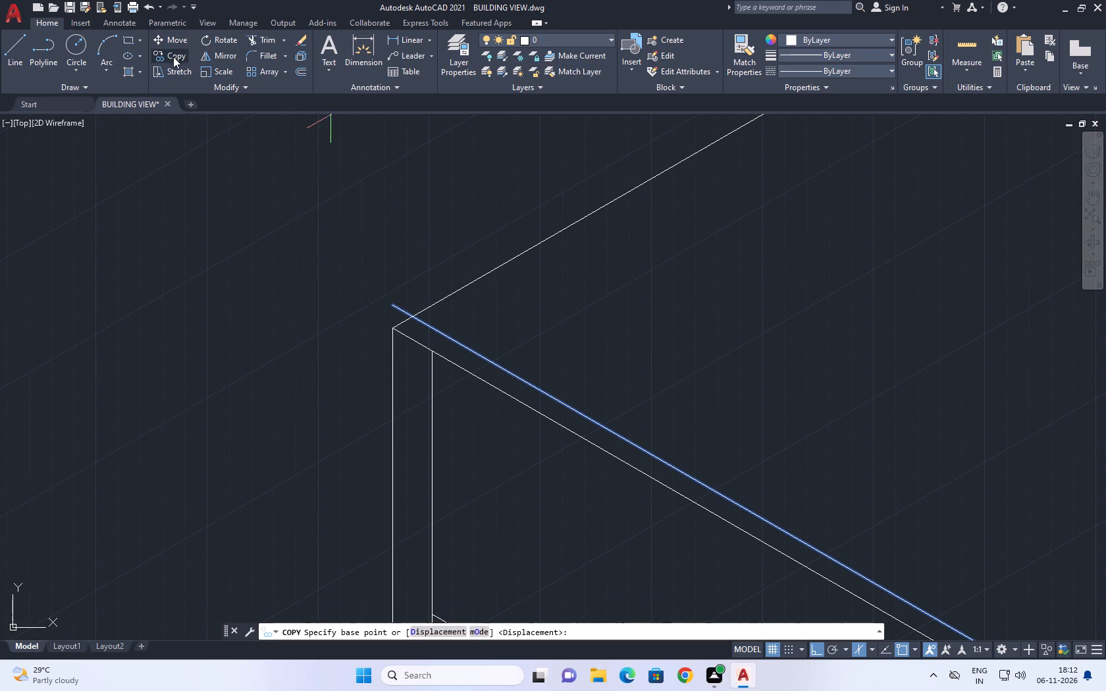
{"action": "scroll", "coordinate": [393, 299], "scroll_direction": "up", "scroll_amount": 3}
{"action": "left_click", "coordinate": [384, 324]}
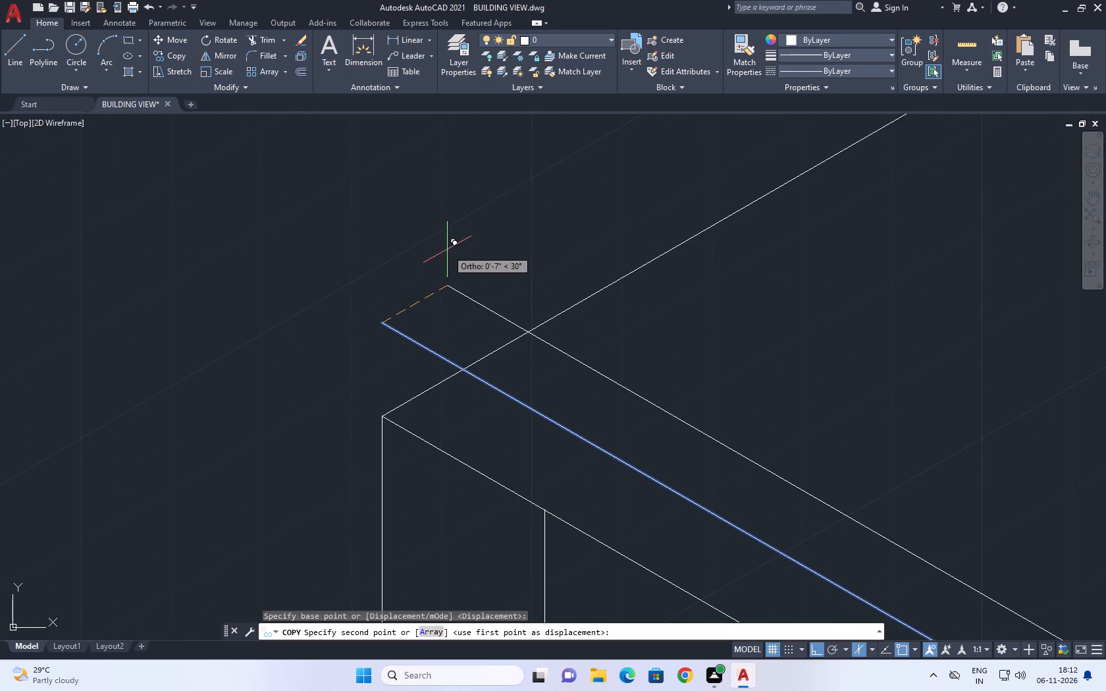
{"action": "key", "text": "3"}
{"action": "key", "text": "Return"}
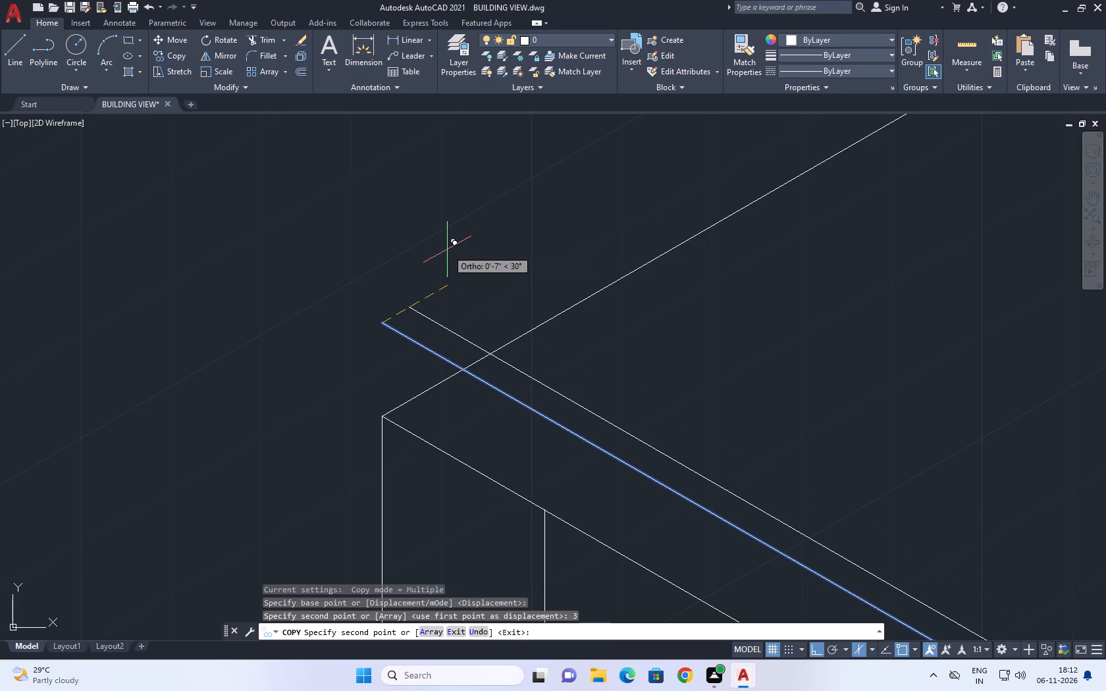
{"action": "right_click", "coordinate": [447, 217]}
{"action": "left_click", "coordinate": [498, 245]}
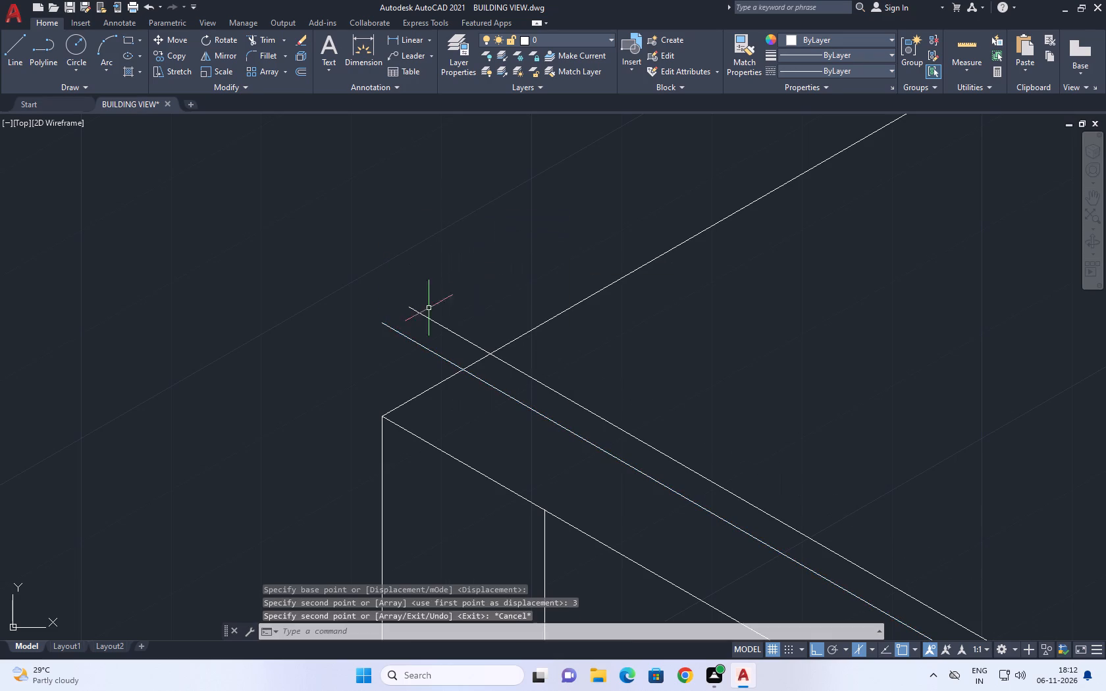
Fillet the wall's outer vertical edge with the raised outer top line so they meet in a sharp corner.
{"action": "middle_click_drag", "start_coordinate": [377, 303], "coordinate": [429, 287]}
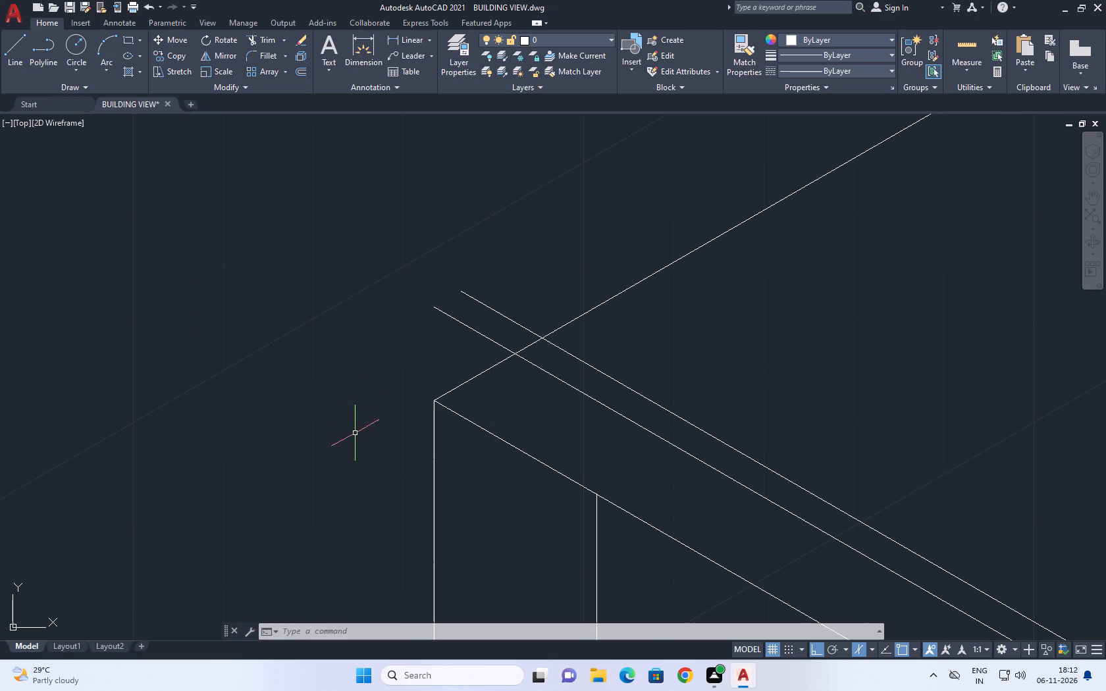
{"action": "middle_click_drag", "start_coordinate": [524, 409], "coordinate": [362, 312]}
{"action": "scroll", "coordinate": [359, 311], "scroll_direction": "down", "scroll_amount": 3}
{"action": "middle_click_drag", "start_coordinate": [526, 356], "coordinate": [423, 255]}
{"action": "scroll", "coordinate": [422, 255], "scroll_direction": "down", "scroll_amount": 4}
{"action": "middle_click_drag", "start_coordinate": [546, 315], "coordinate": [542, 324]}
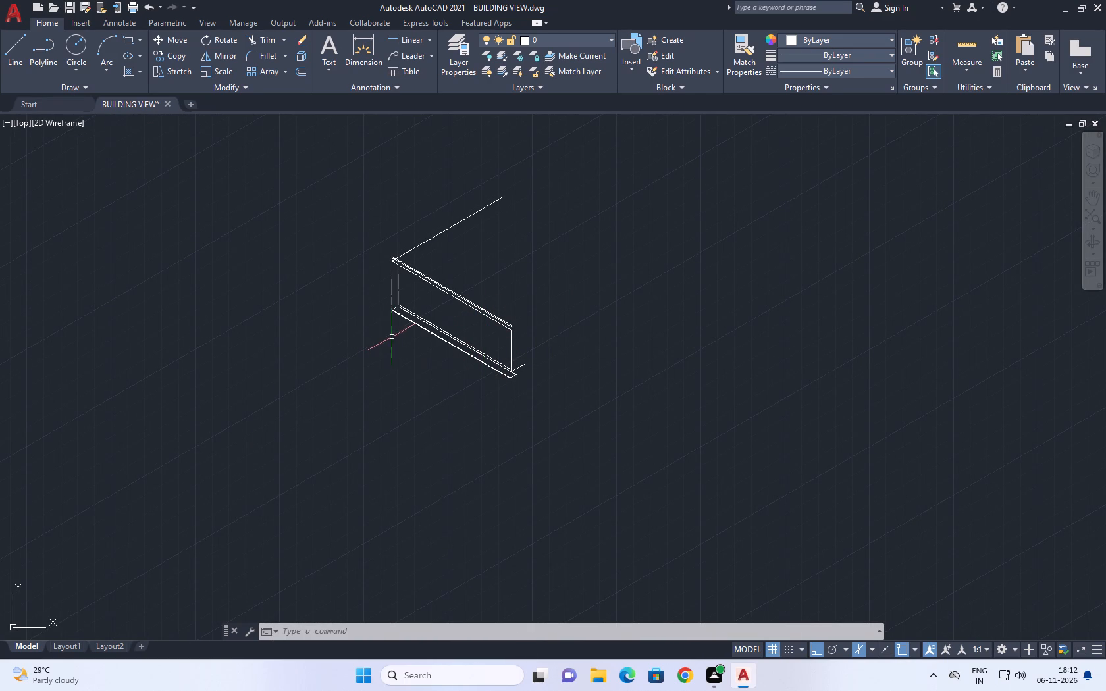
{"action": "middle_click_drag", "start_coordinate": [340, 313], "coordinate": [404, 326]}
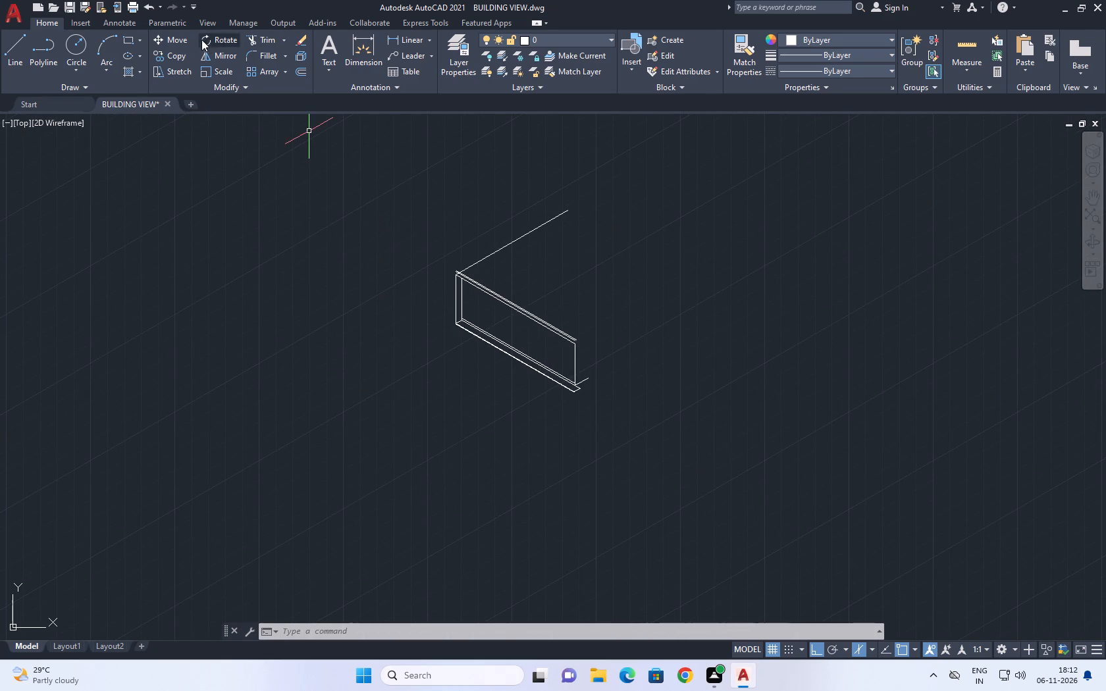
{"action": "middle_click_drag", "start_coordinate": [216, 129], "coordinate": [220, 130]}
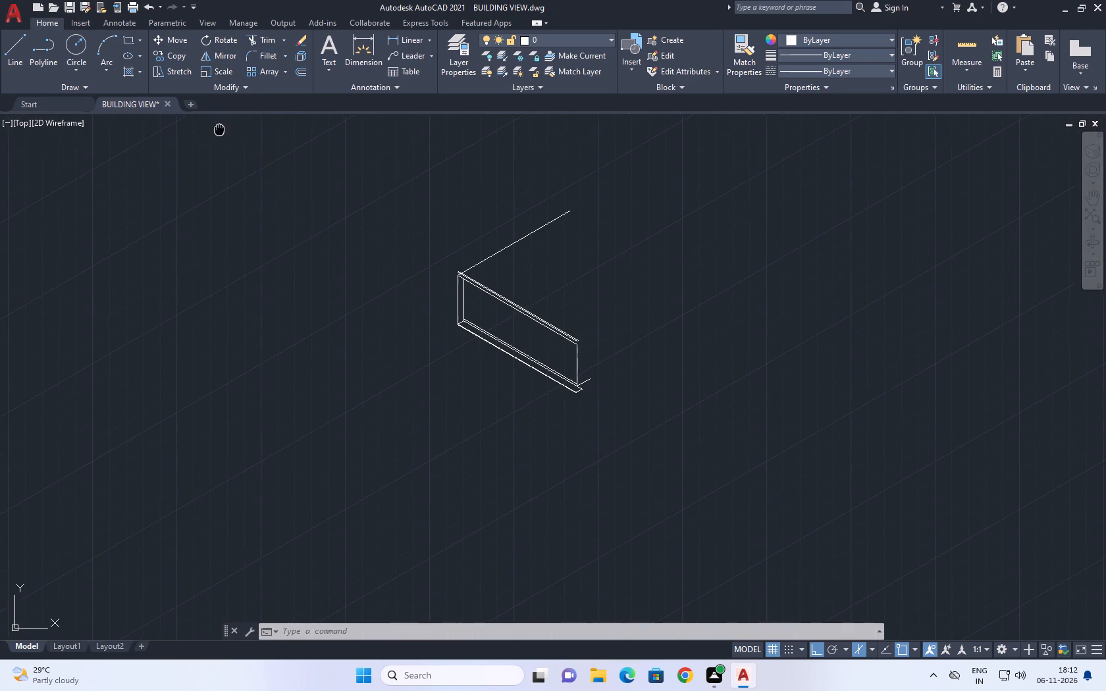
{"action": "middle_click_drag", "start_coordinate": [220, 130], "coordinate": [333, 205]}
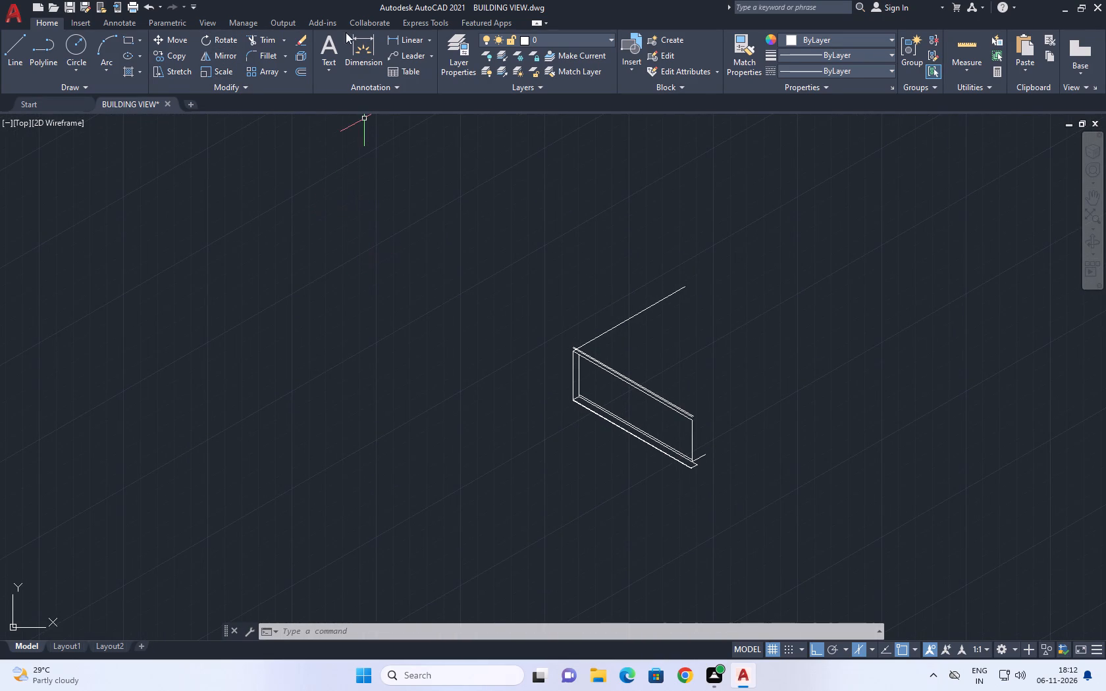
{"action": "left_click", "coordinate": [261, 58]}
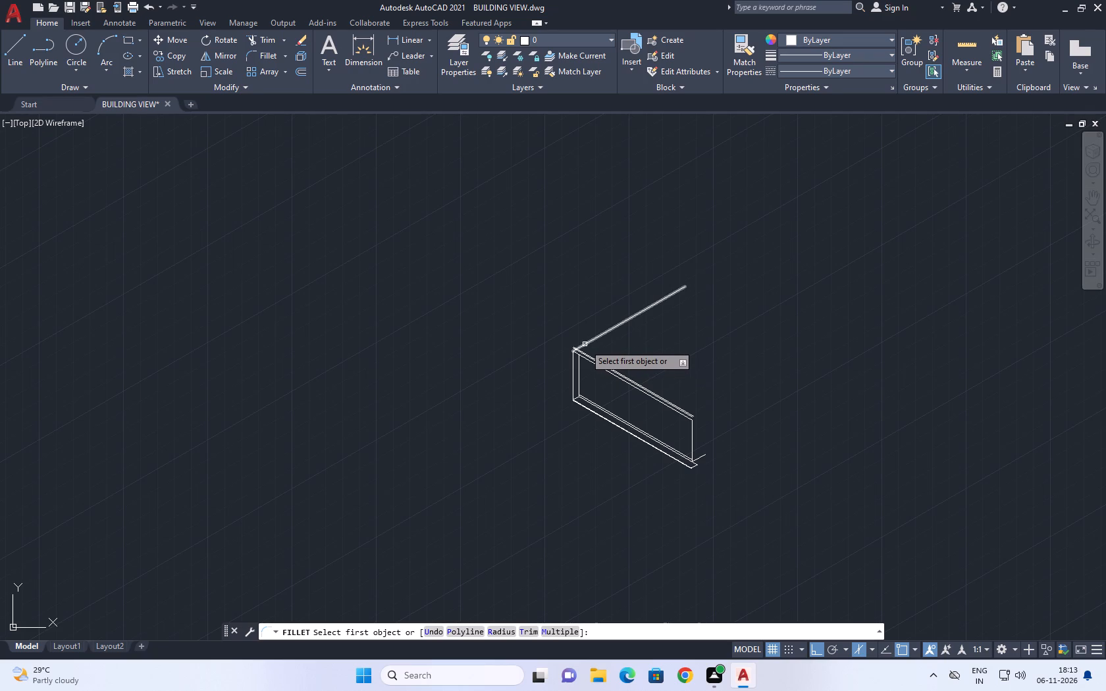
{"action": "middle_click_drag", "start_coordinate": [544, 358], "coordinate": [573, 369]}
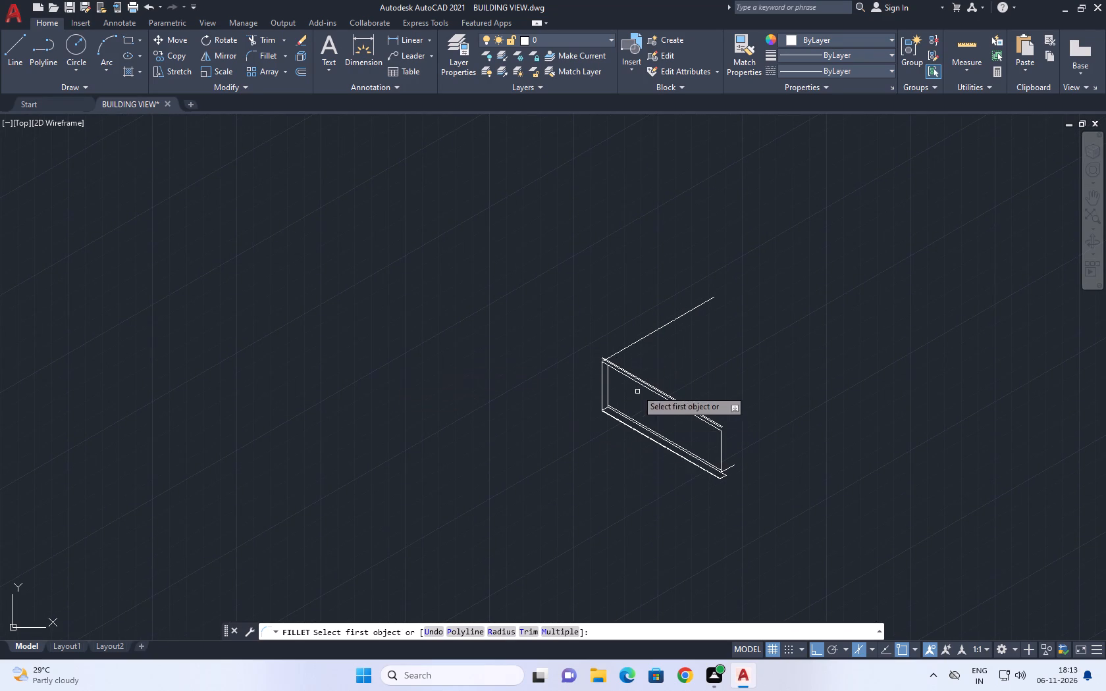
{"action": "scroll", "coordinate": [609, 370], "scroll_direction": "up", "scroll_amount": 4}
{"action": "left_click", "coordinate": [570, 335]}
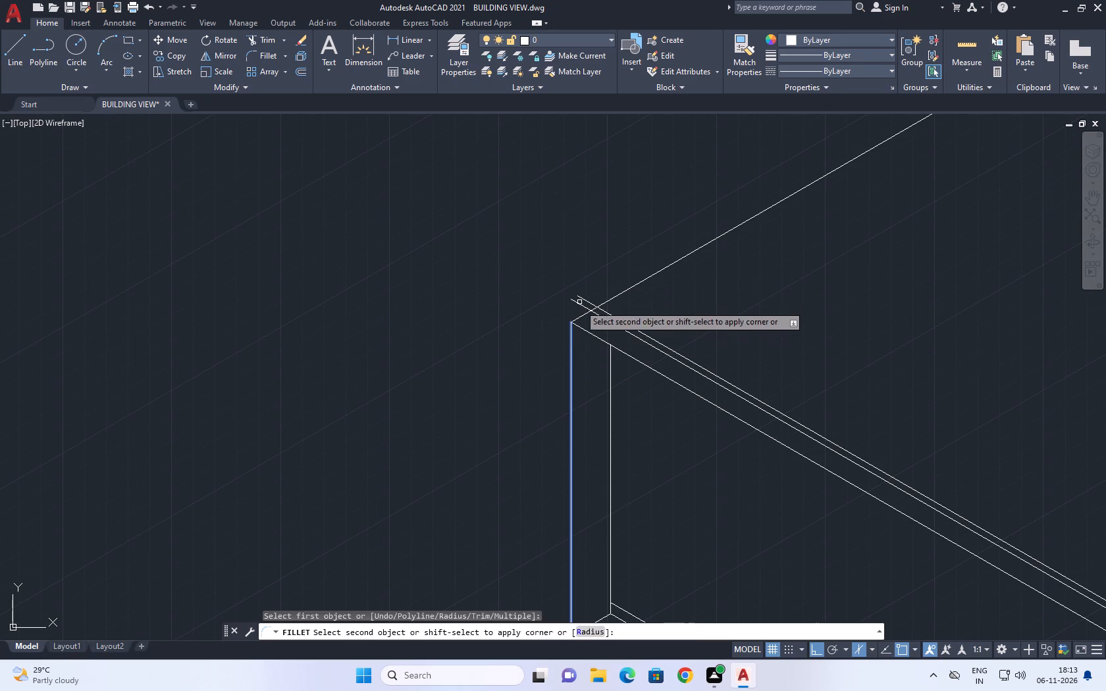
{"action": "left_click", "coordinate": [581, 306]}
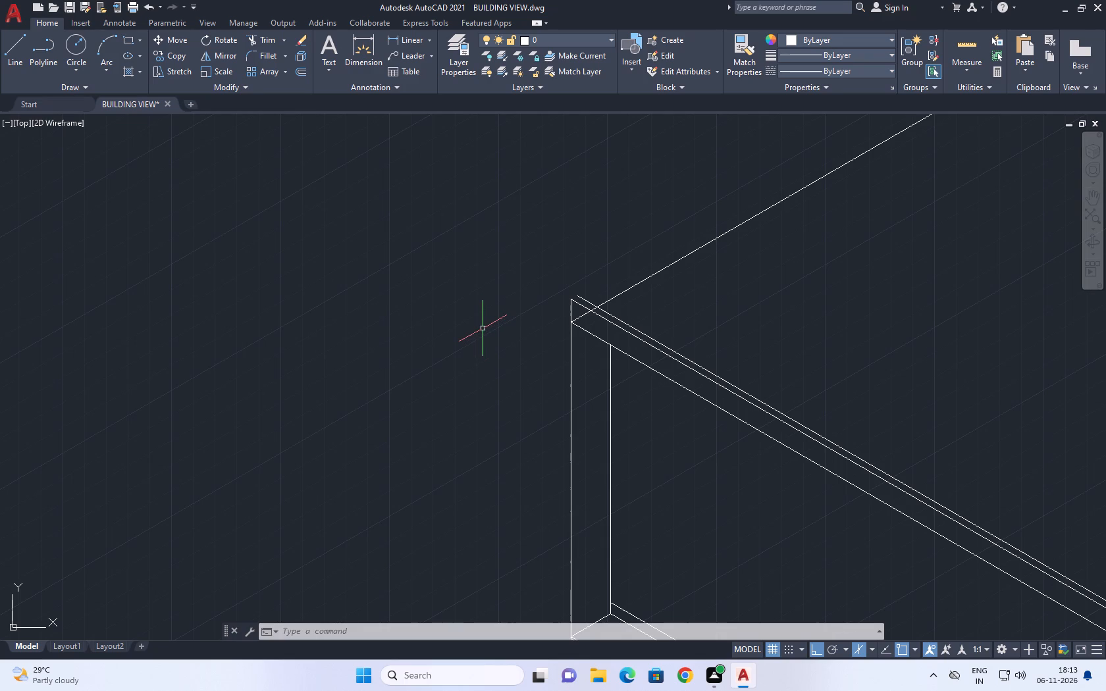
Draw a short line joining the near ends of the two raised top edge lines to cap the parapet band.
{"action": "middle_click_drag", "start_coordinate": [490, 347], "coordinate": [509, 374]}
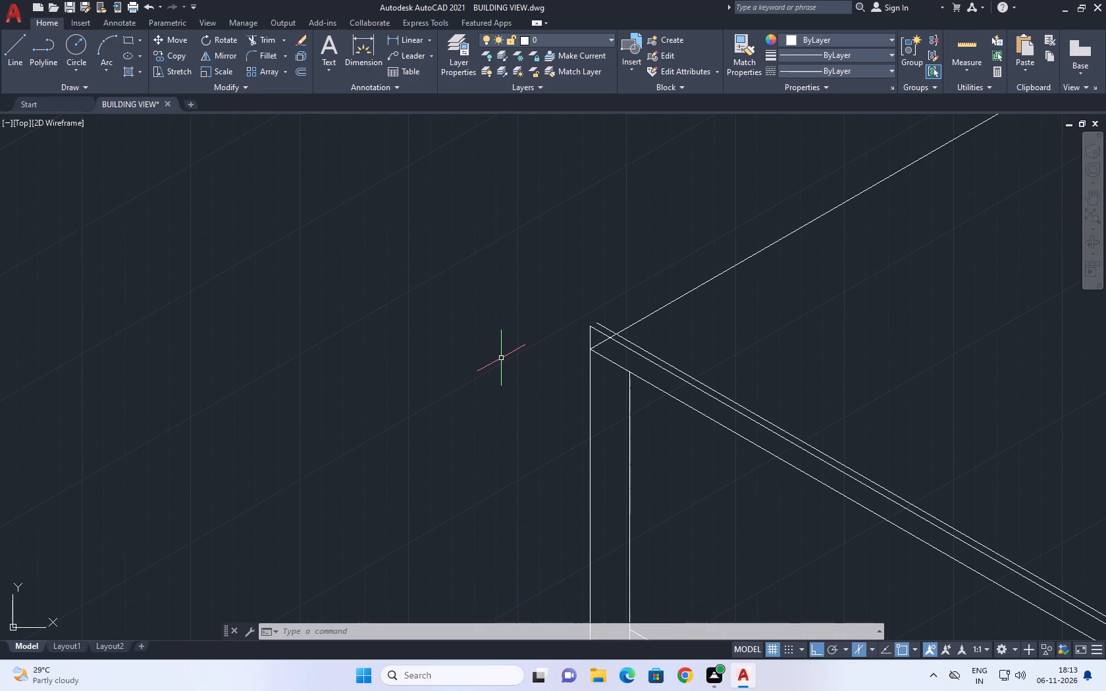
{"action": "scroll", "coordinate": [611, 335], "scroll_direction": "up", "scroll_amount": 2}
{"action": "scroll", "coordinate": [566, 240], "scroll_direction": "up", "scroll_amount": 1}
{"action": "middle_click_drag", "start_coordinate": [566, 244], "coordinate": [518, 303]}
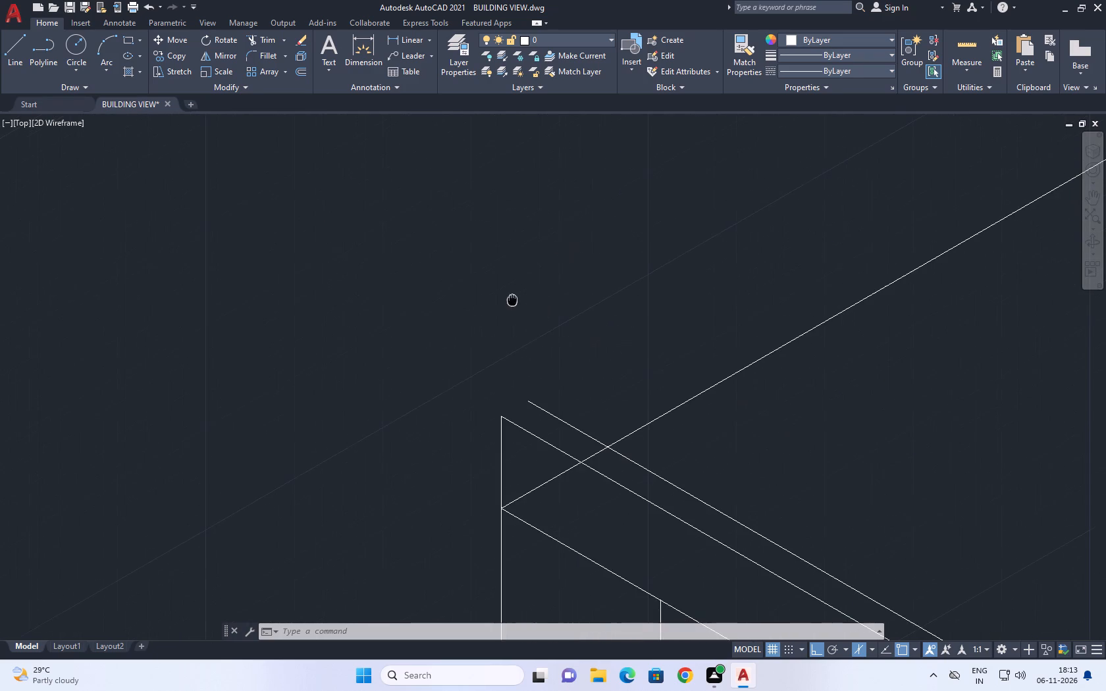
{"action": "left_click", "coordinate": [6, 49]}
{"action": "scroll", "coordinate": [514, 429], "scroll_direction": "up", "scroll_amount": 3}
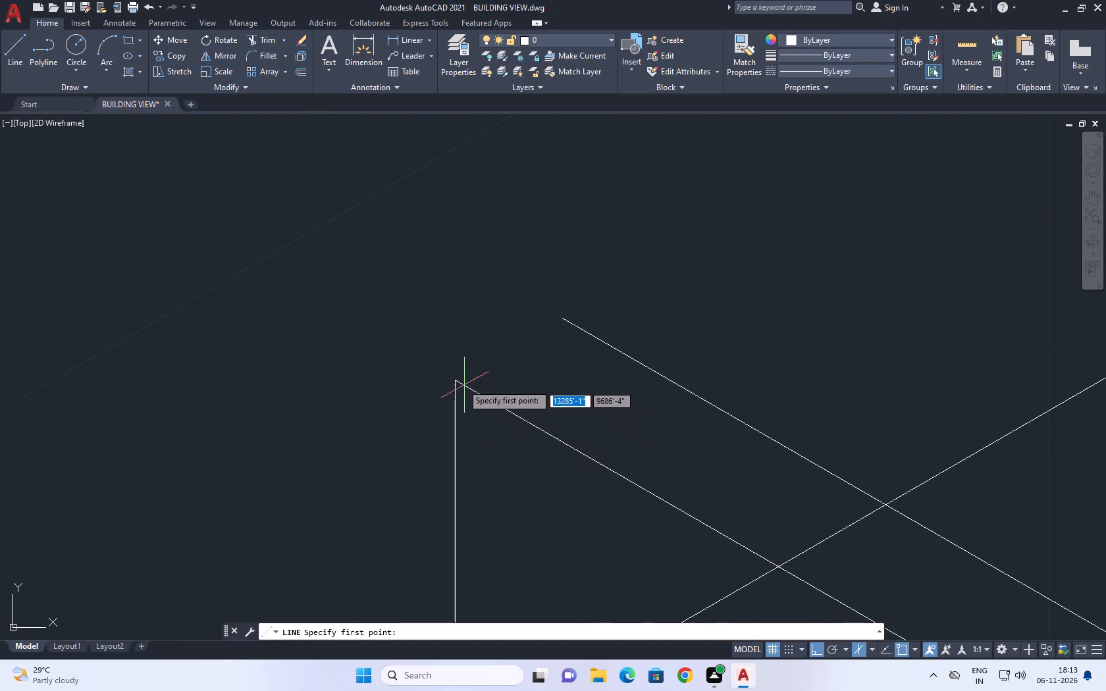
{"action": "left_click", "coordinate": [456, 382]}
{"action": "left_click", "coordinate": [564, 313]}
{"action": "right_click", "coordinate": [531, 220]}
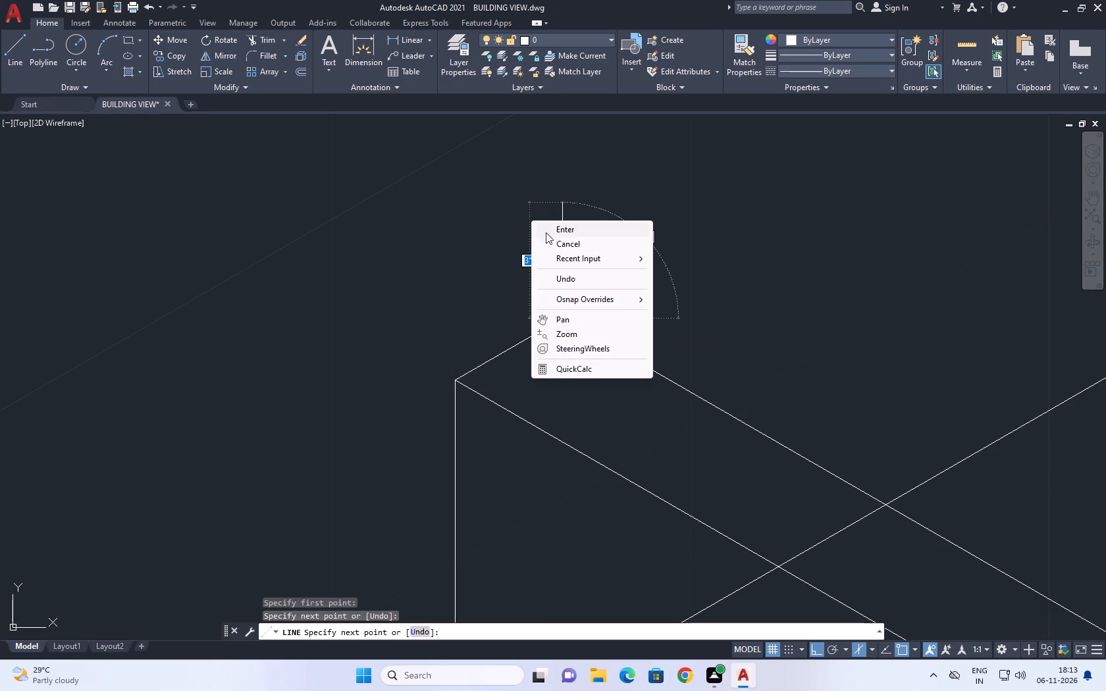
{"action": "left_click", "coordinate": [585, 240]}
Move the long receding 30° line from the wall's top corner to the near end of the parapet's inner top line.
{"action": "scroll", "coordinate": [420, 288], "scroll_direction": "down", "scroll_amount": 4}
{"action": "middle_click_drag", "start_coordinate": [510, 271], "coordinate": [509, 271]}
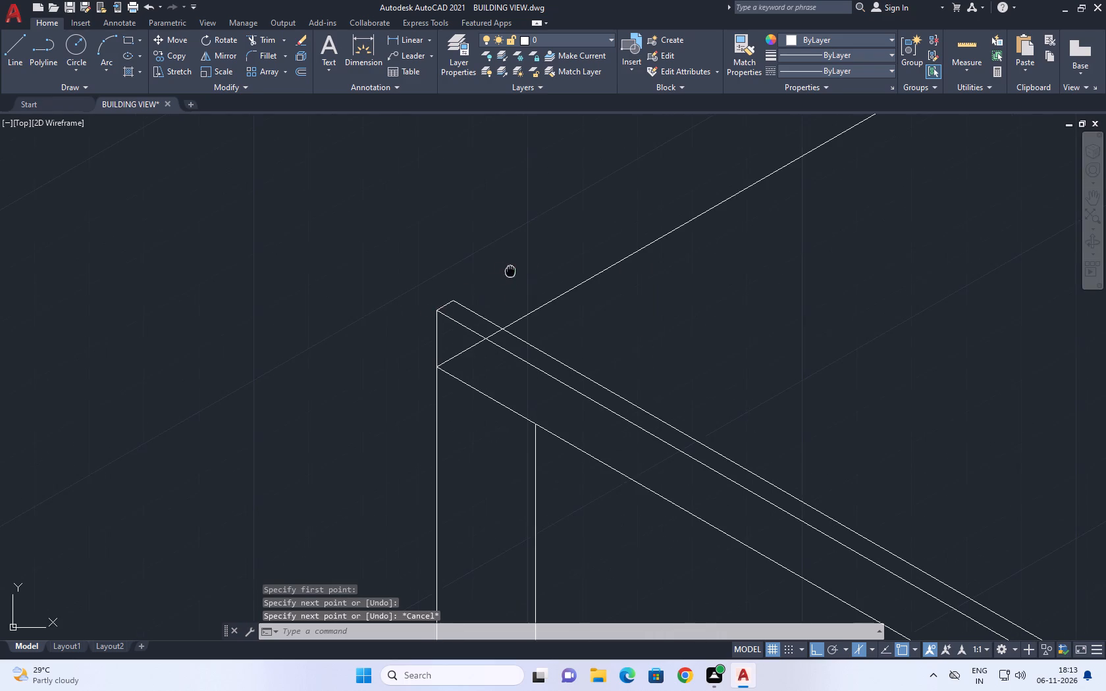
{"action": "middle_click_drag", "start_coordinate": [509, 271], "coordinate": [444, 295]}
{"action": "scroll", "coordinate": [499, 272], "scroll_direction": "down", "scroll_amount": 1}
{"action": "middle_click_drag", "start_coordinate": [396, 220], "coordinate": [391, 239]}
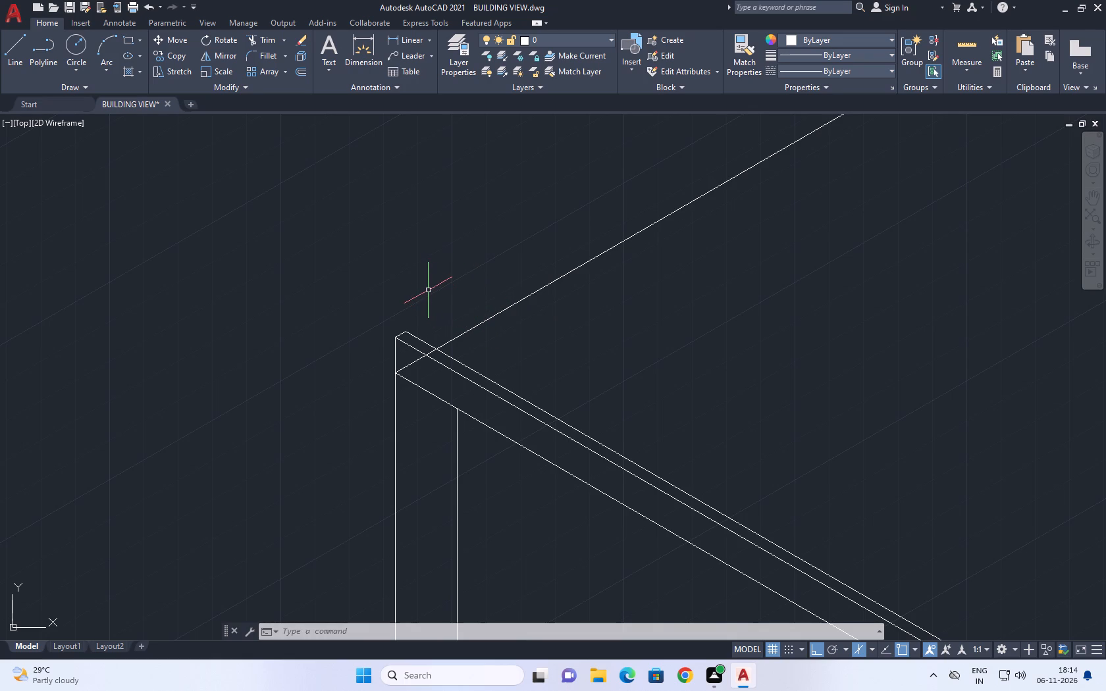
{"action": "middle_click_drag", "start_coordinate": [420, 292], "coordinate": [456, 334]}
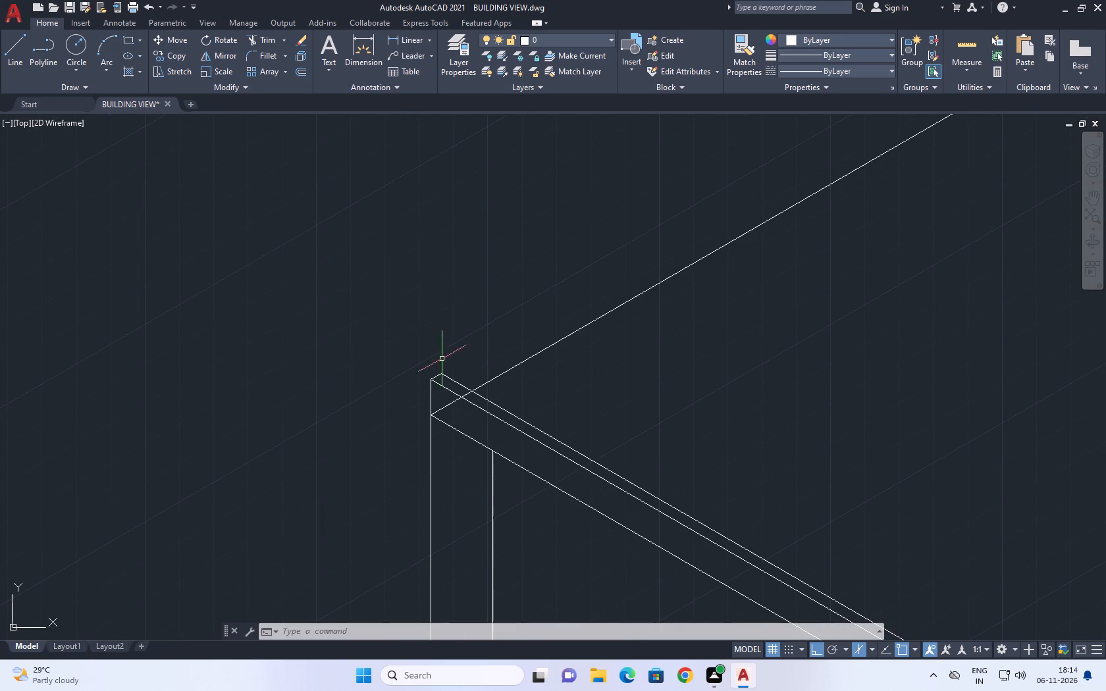
{"action": "scroll", "coordinate": [455, 406], "scroll_direction": "up", "scroll_amount": 2}
{"action": "left_click", "coordinate": [440, 402]}
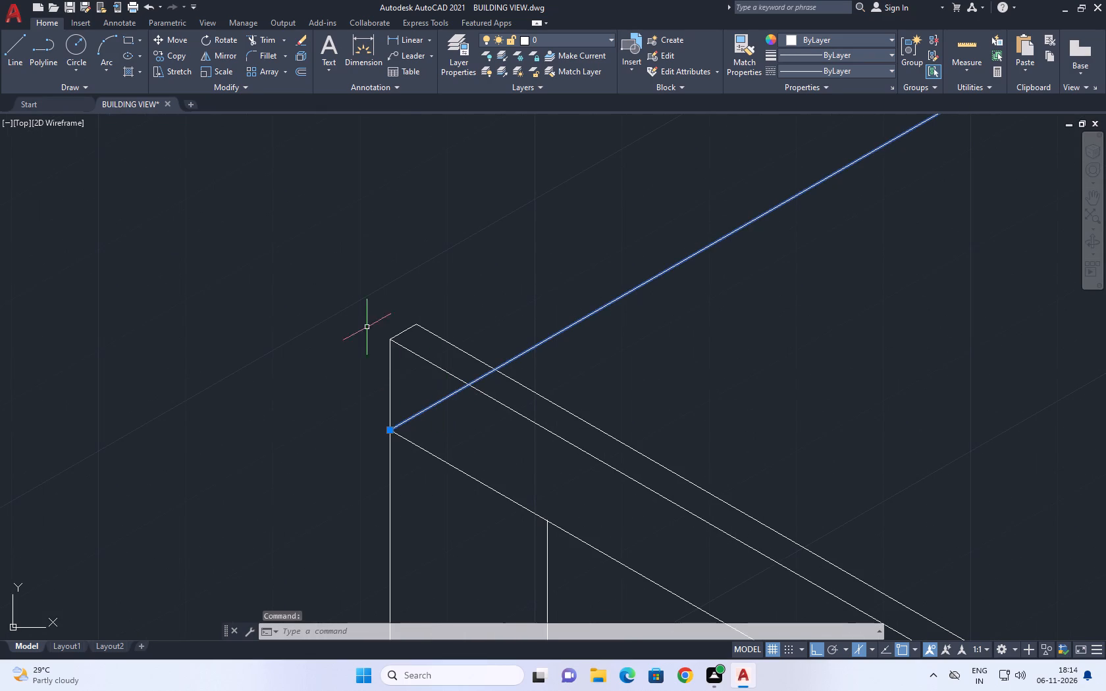
{"action": "left_click", "coordinate": [168, 39]}
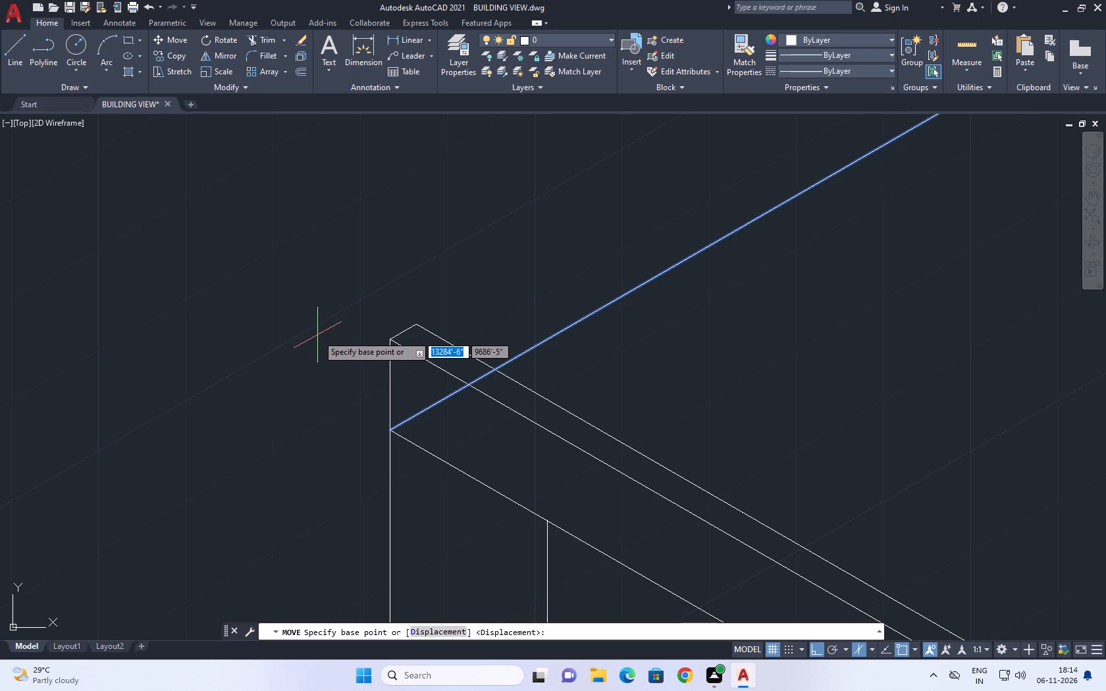
{"action": "left_click", "coordinate": [386, 430]}
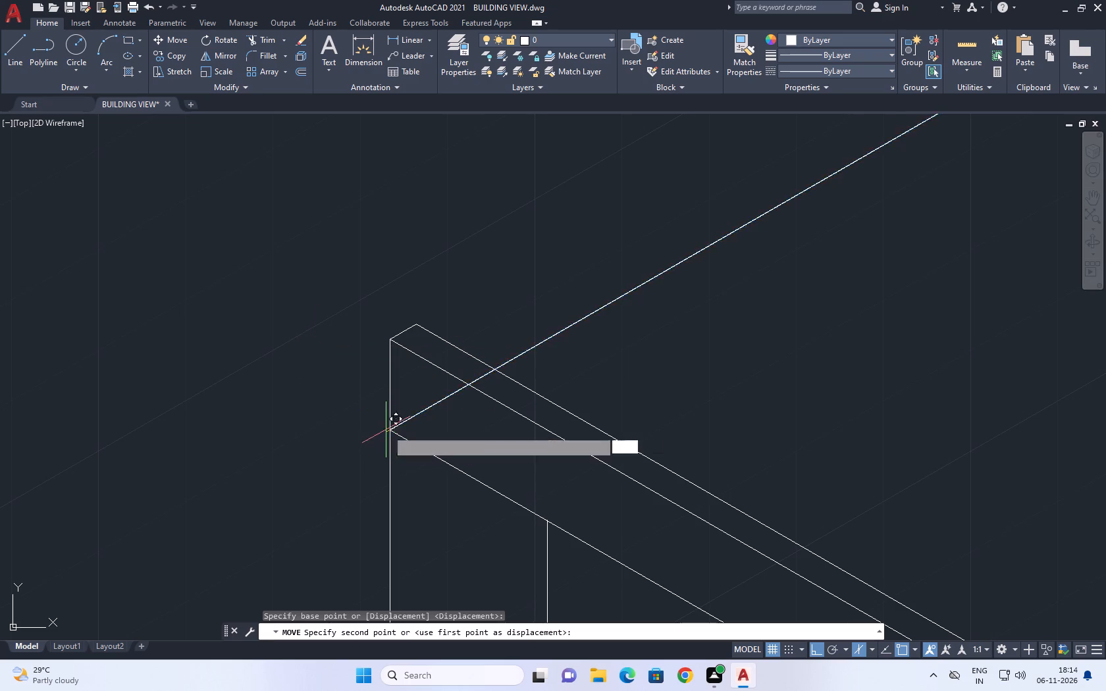
{"action": "left_click", "coordinate": [418, 323]}
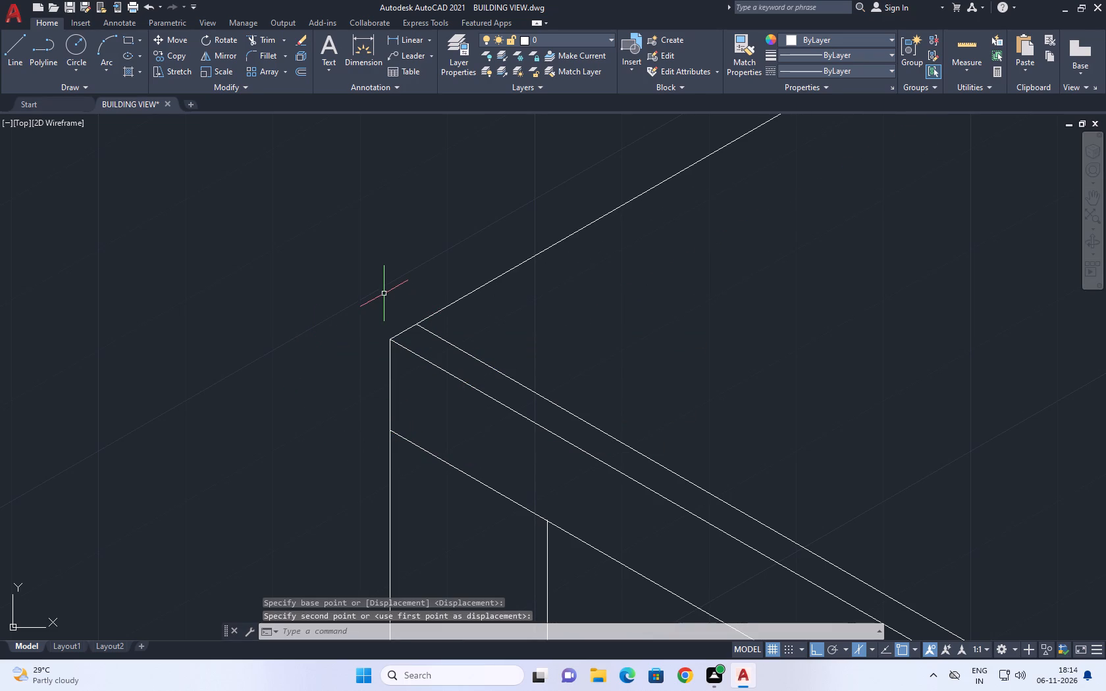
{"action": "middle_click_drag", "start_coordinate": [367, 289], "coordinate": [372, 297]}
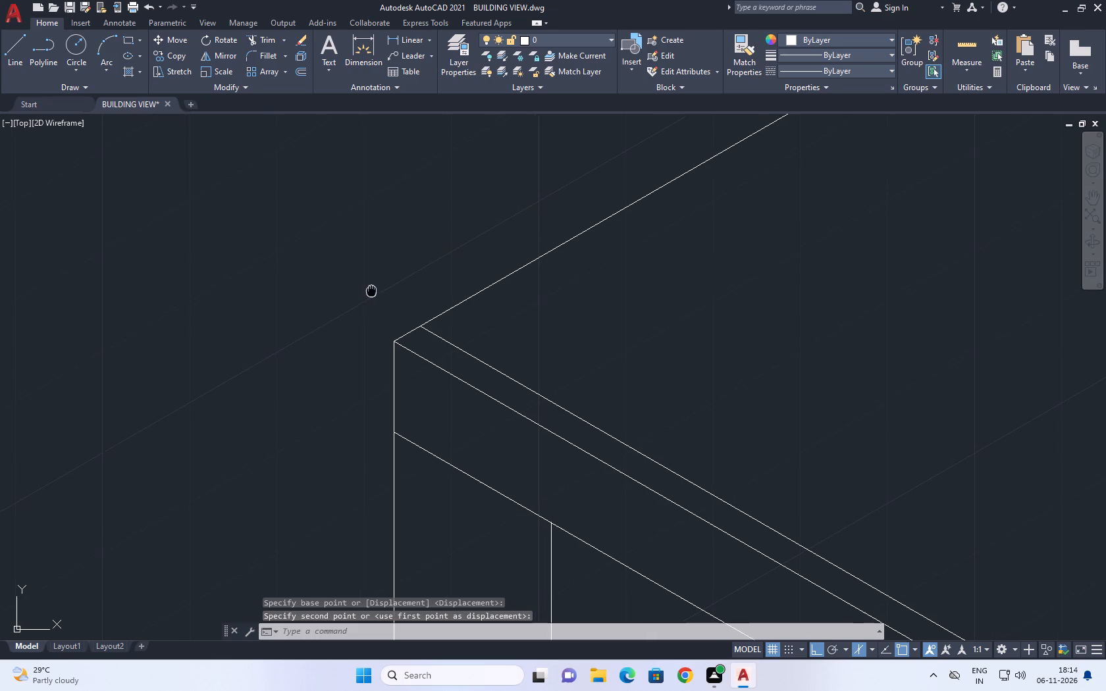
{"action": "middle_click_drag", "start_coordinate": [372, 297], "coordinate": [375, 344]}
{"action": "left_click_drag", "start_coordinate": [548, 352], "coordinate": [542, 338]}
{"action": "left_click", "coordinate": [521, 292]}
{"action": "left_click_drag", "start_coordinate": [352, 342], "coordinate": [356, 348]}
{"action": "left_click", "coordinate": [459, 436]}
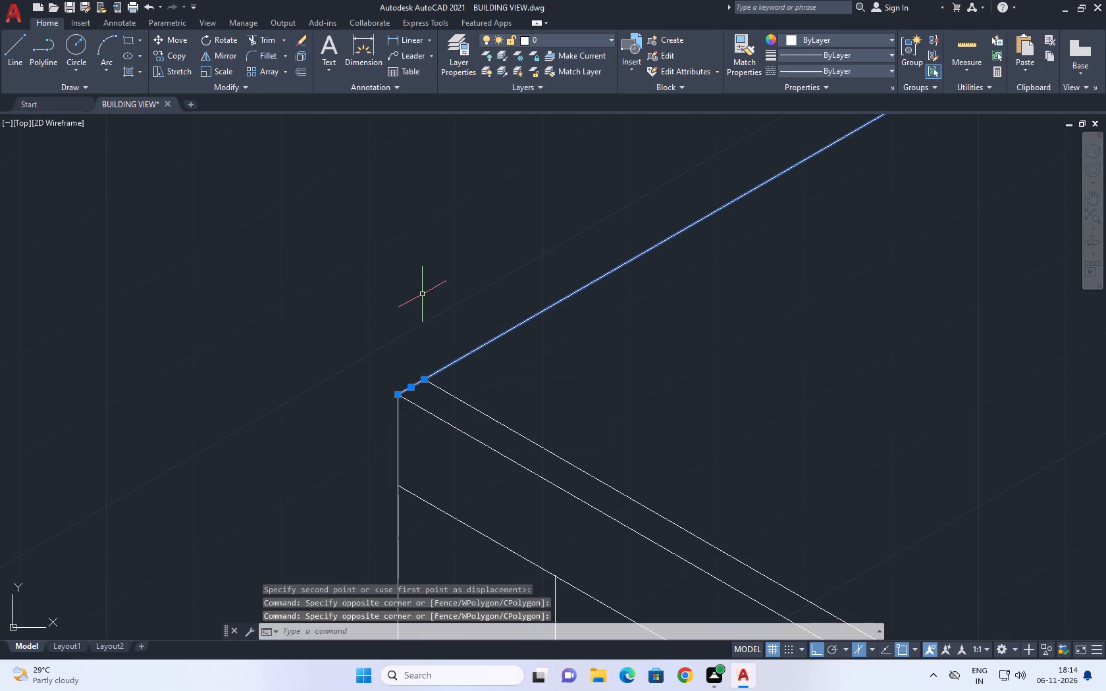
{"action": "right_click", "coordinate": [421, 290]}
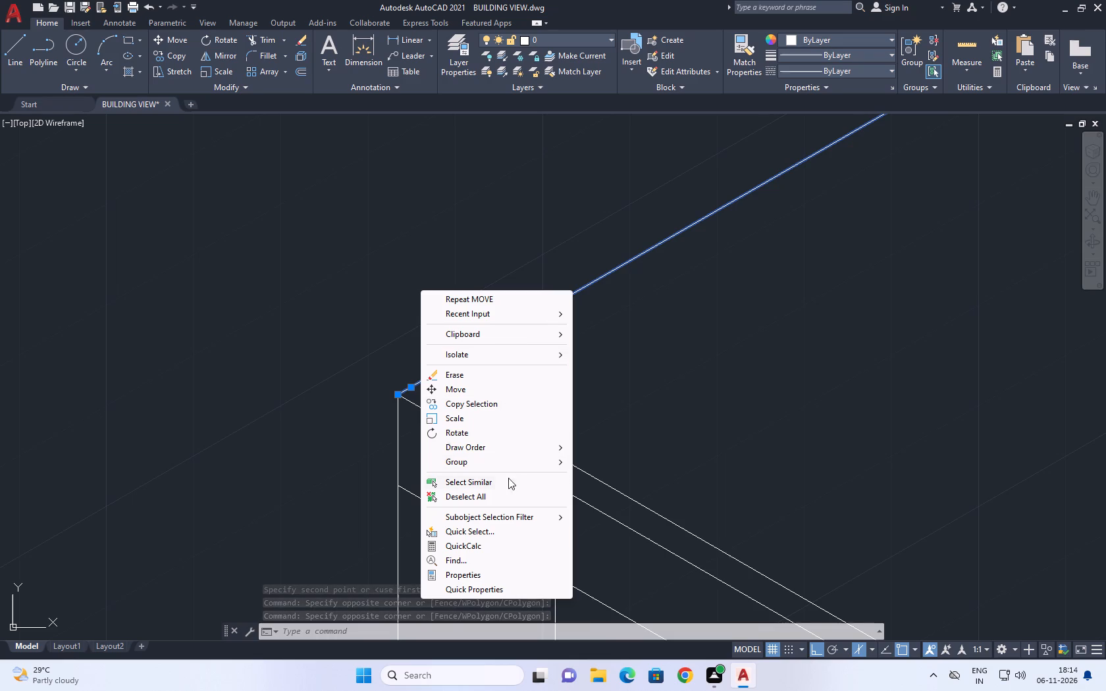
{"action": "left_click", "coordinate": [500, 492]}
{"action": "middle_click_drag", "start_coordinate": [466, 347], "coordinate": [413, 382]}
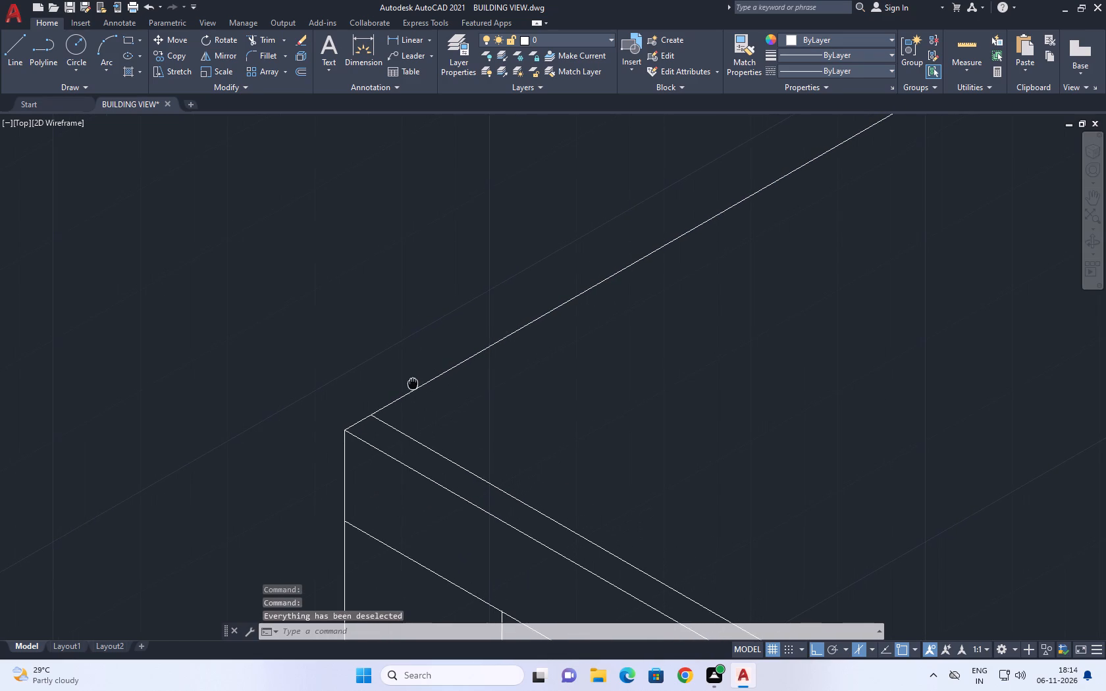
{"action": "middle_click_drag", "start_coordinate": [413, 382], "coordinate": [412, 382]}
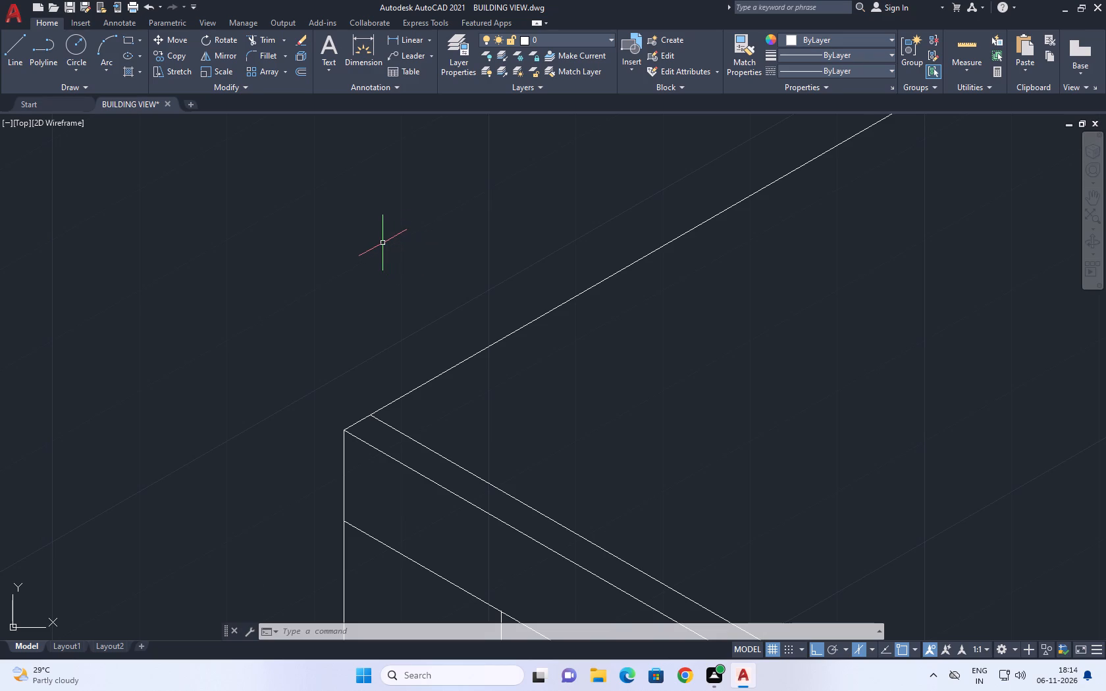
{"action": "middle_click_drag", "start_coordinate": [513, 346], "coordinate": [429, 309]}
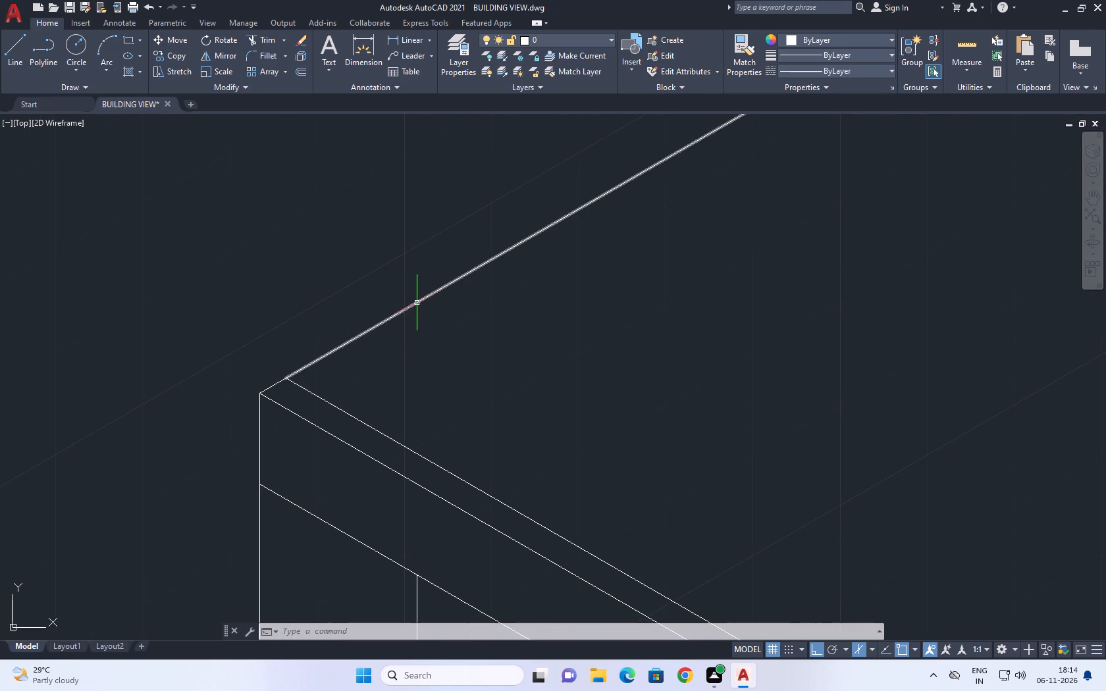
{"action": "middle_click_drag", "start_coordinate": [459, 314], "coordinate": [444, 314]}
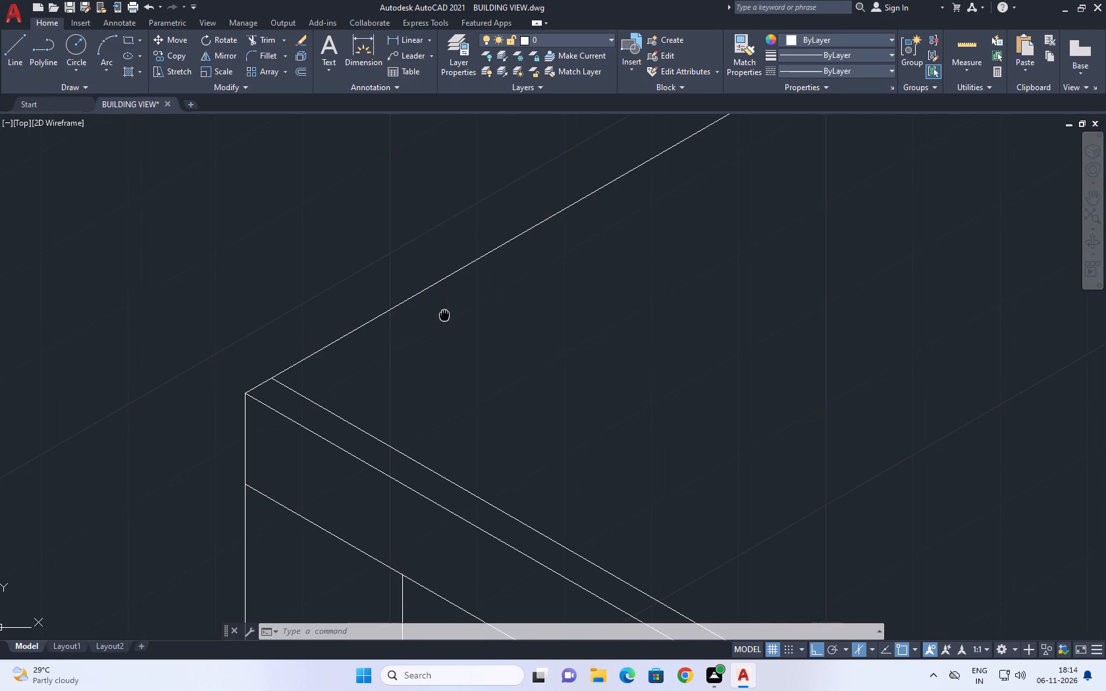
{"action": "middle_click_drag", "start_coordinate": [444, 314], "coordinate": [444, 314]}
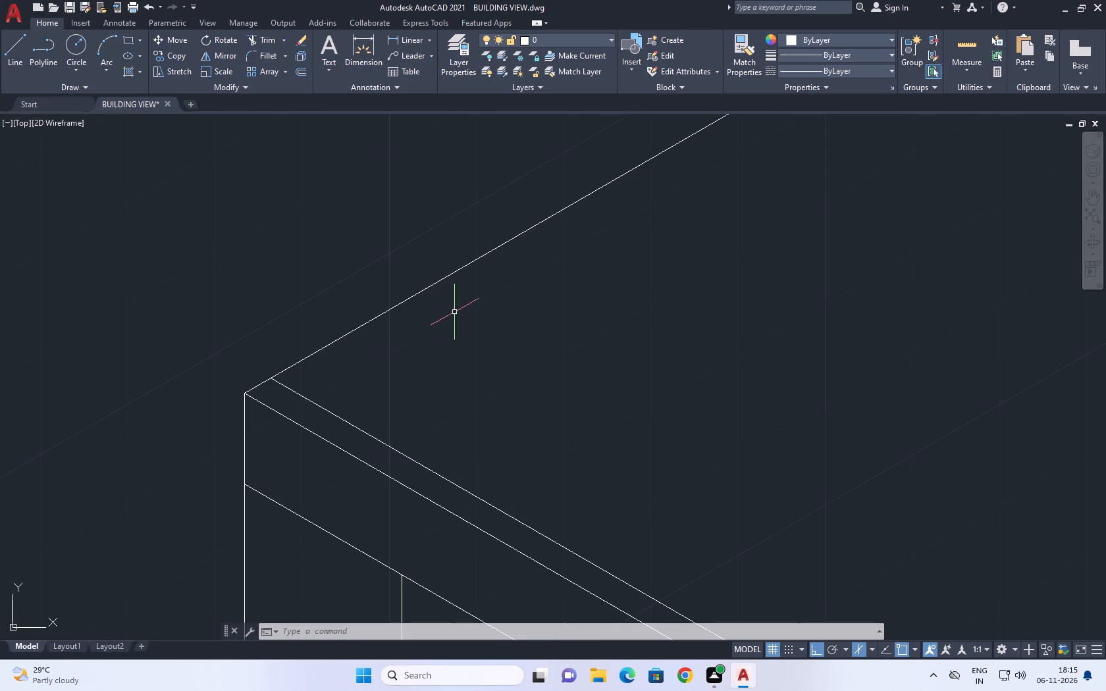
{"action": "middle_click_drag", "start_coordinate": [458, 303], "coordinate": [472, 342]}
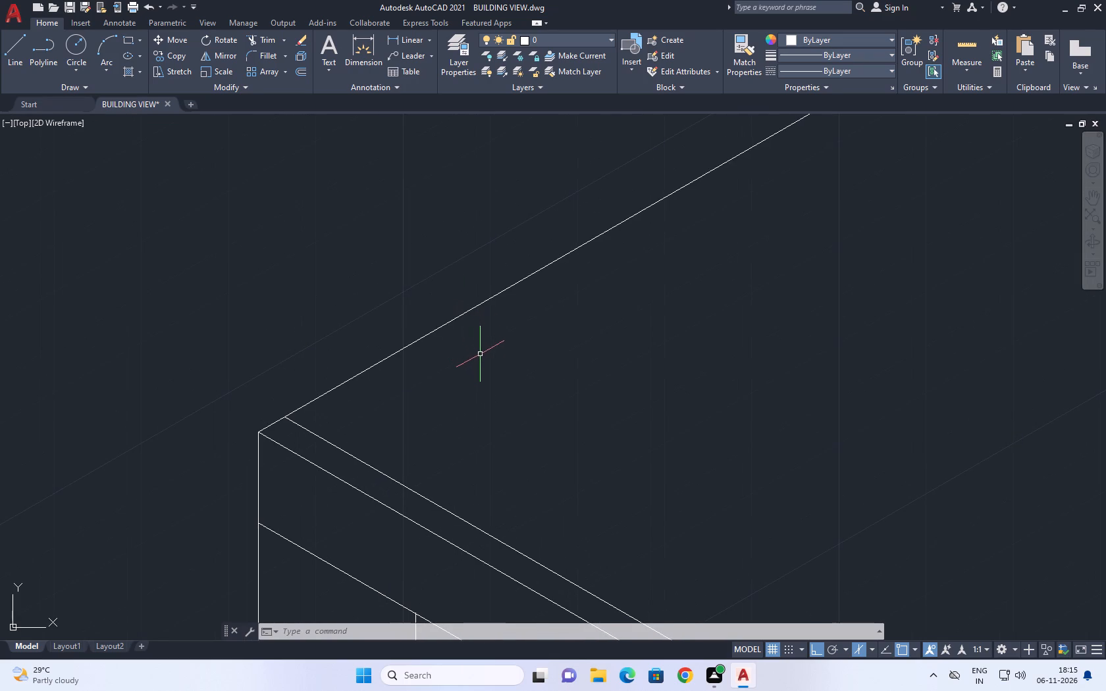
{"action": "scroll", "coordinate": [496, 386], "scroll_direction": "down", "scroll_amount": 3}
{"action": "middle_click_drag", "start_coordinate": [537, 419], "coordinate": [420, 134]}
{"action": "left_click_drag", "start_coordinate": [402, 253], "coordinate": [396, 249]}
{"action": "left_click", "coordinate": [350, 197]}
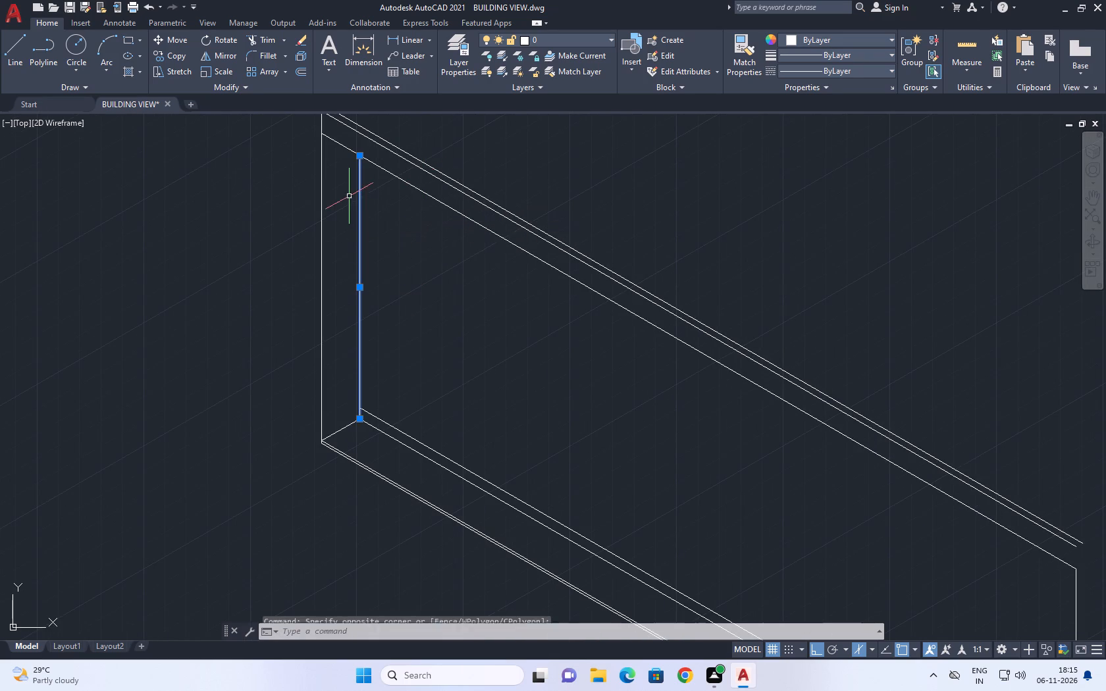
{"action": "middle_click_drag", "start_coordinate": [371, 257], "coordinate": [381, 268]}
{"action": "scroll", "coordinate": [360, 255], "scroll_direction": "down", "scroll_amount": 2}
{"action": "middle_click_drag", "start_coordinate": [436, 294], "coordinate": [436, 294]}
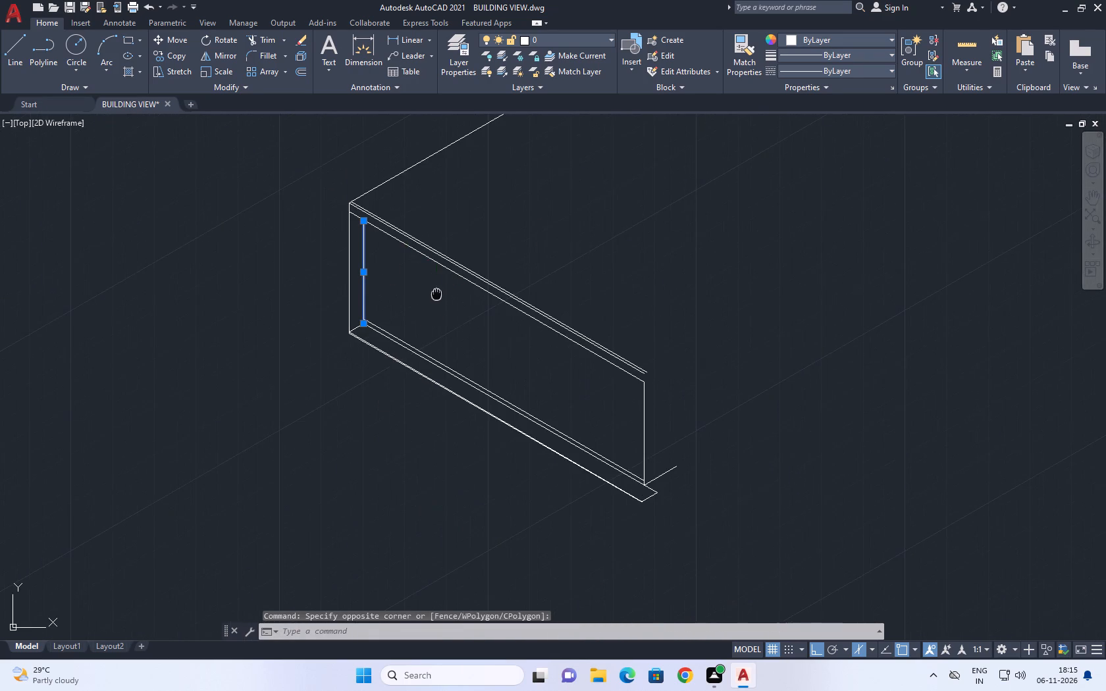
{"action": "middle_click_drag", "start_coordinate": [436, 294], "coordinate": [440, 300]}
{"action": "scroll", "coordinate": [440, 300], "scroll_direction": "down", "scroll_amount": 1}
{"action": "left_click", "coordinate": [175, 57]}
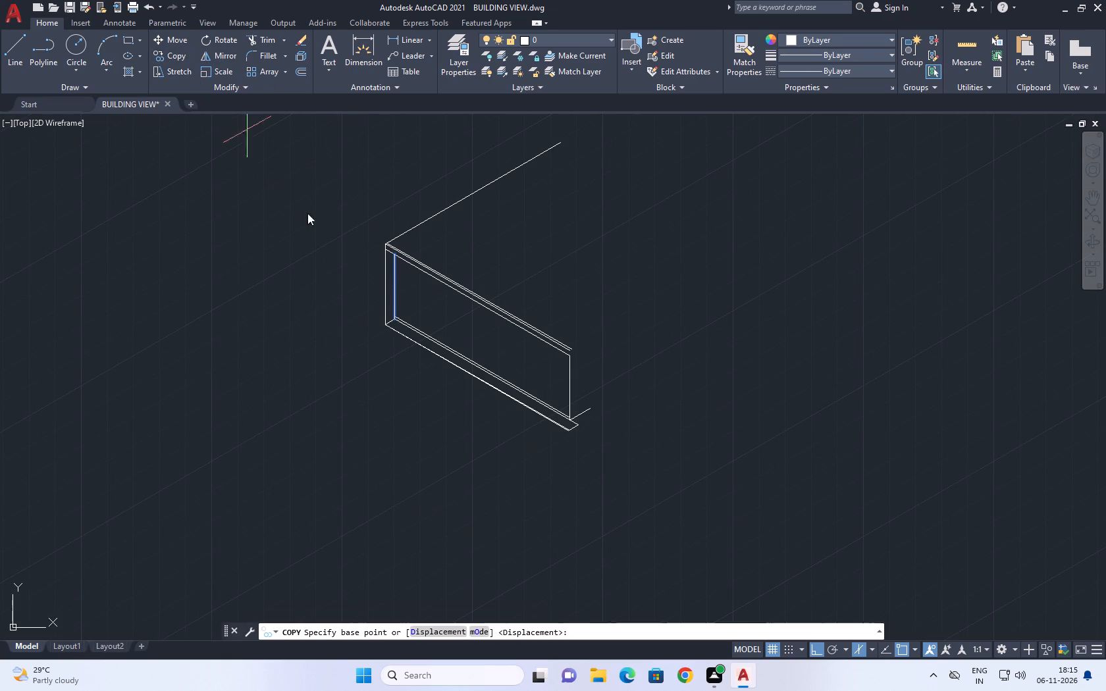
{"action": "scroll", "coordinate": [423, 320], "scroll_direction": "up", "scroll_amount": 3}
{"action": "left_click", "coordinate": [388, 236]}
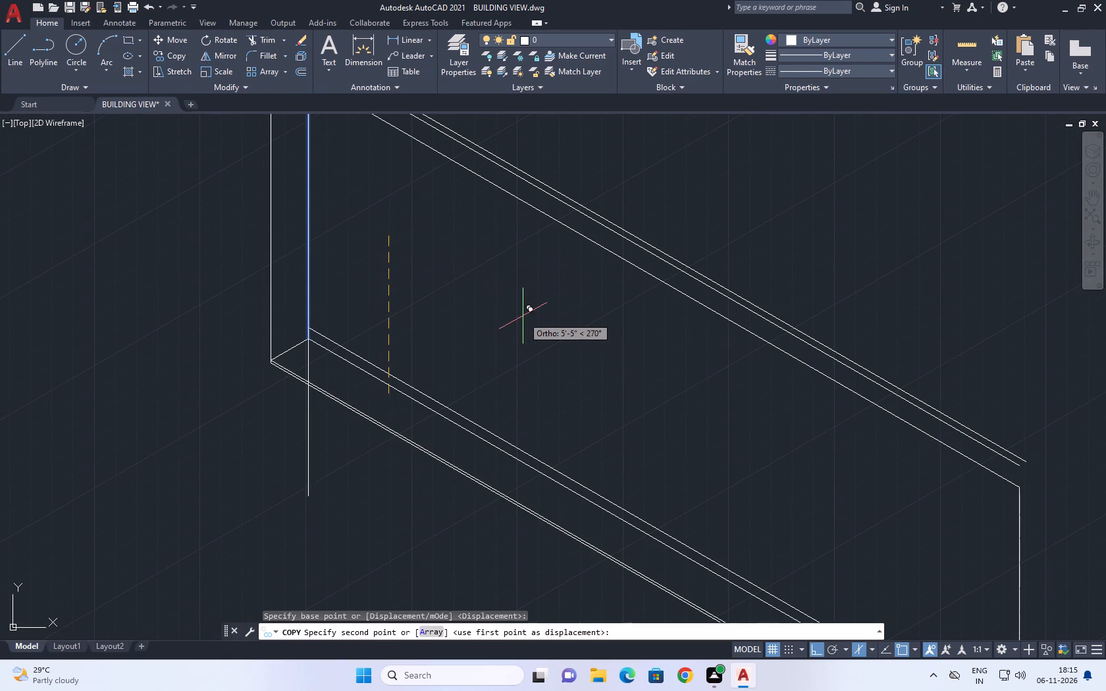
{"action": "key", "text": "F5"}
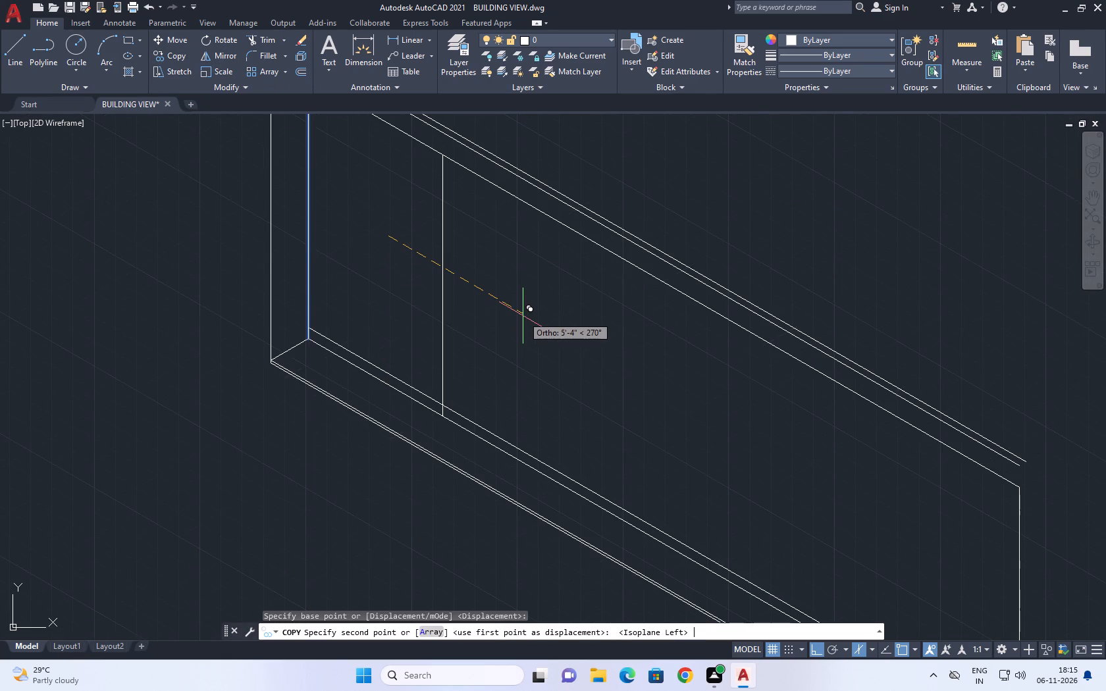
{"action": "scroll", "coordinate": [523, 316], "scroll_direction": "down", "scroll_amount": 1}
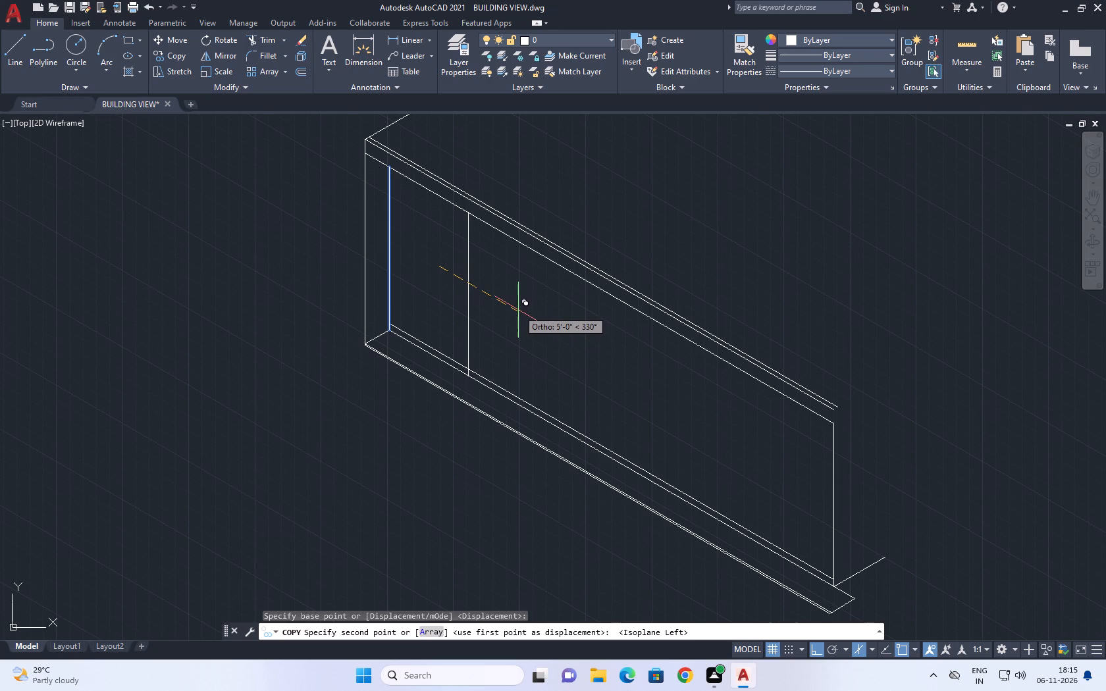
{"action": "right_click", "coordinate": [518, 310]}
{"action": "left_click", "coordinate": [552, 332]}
Draw a closed isometric window outline on the wall face with lines, 4' along the 330° direction and 3' high.
{"action": "middle_click_drag", "start_coordinate": [432, 290], "coordinate": [444, 324]}
{"action": "left_click", "coordinate": [9, 43]}
{"action": "scroll", "coordinate": [436, 271], "scroll_direction": "up", "scroll_amount": 3}
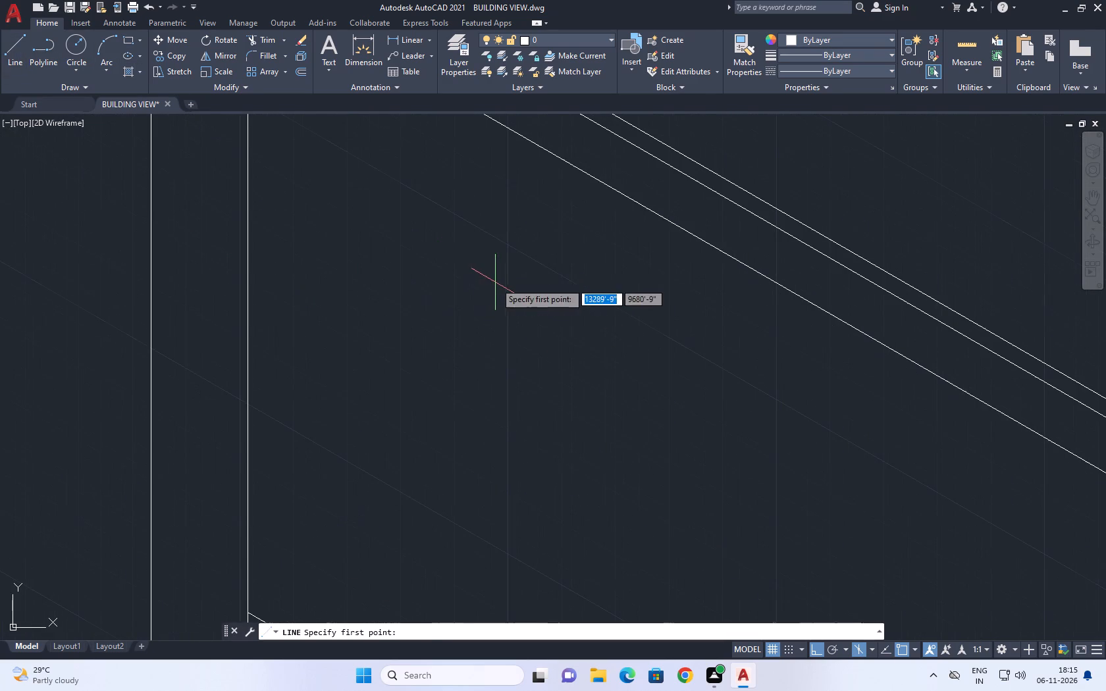
{"action": "left_click", "coordinate": [496, 263]}
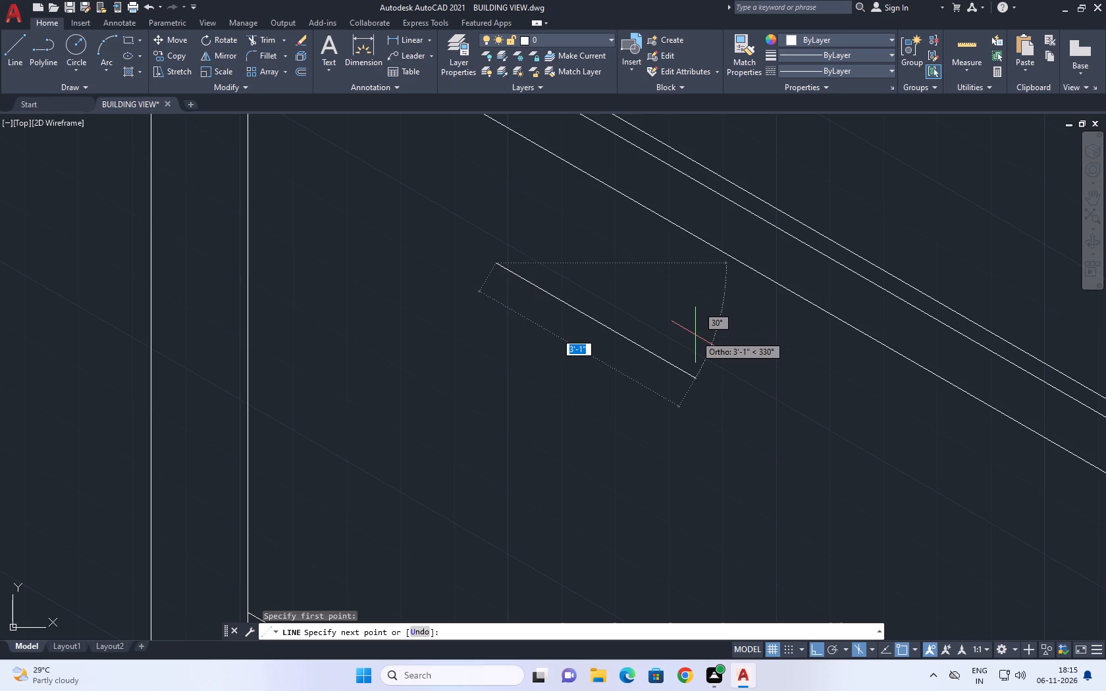
{"action": "key", "text": "3"}
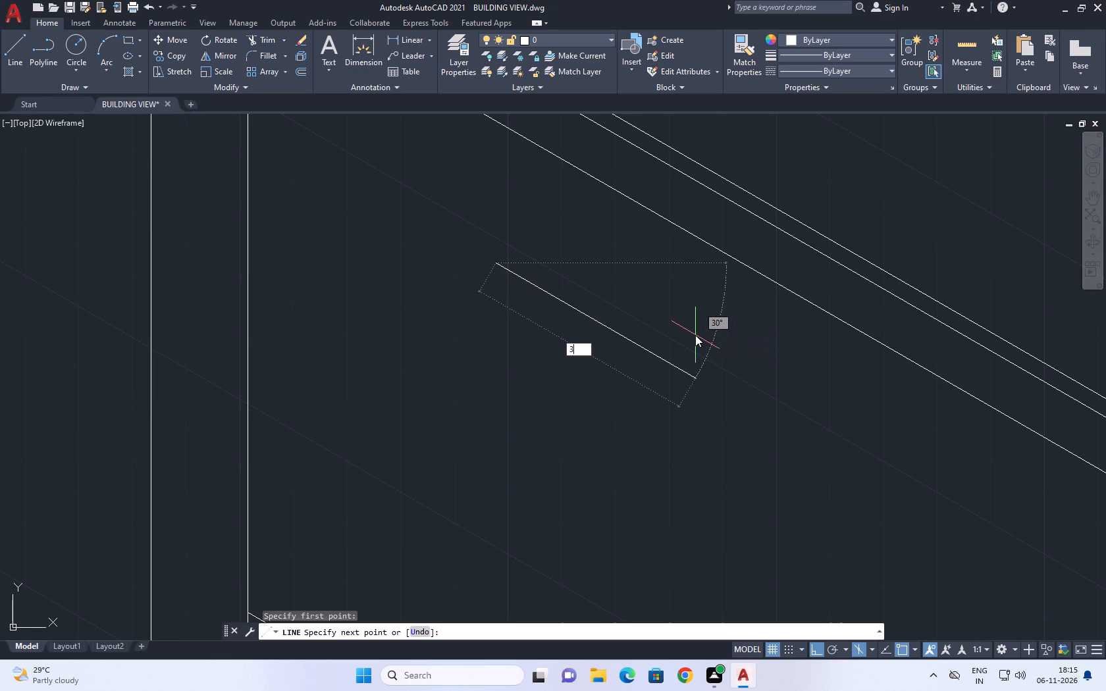
{"action": "key", "text": "BackSpace"}
{"action": "key", "text": "4"}
{"action": "key", "text": "apostrophe"}
{"action": "key", "text": "Return"}
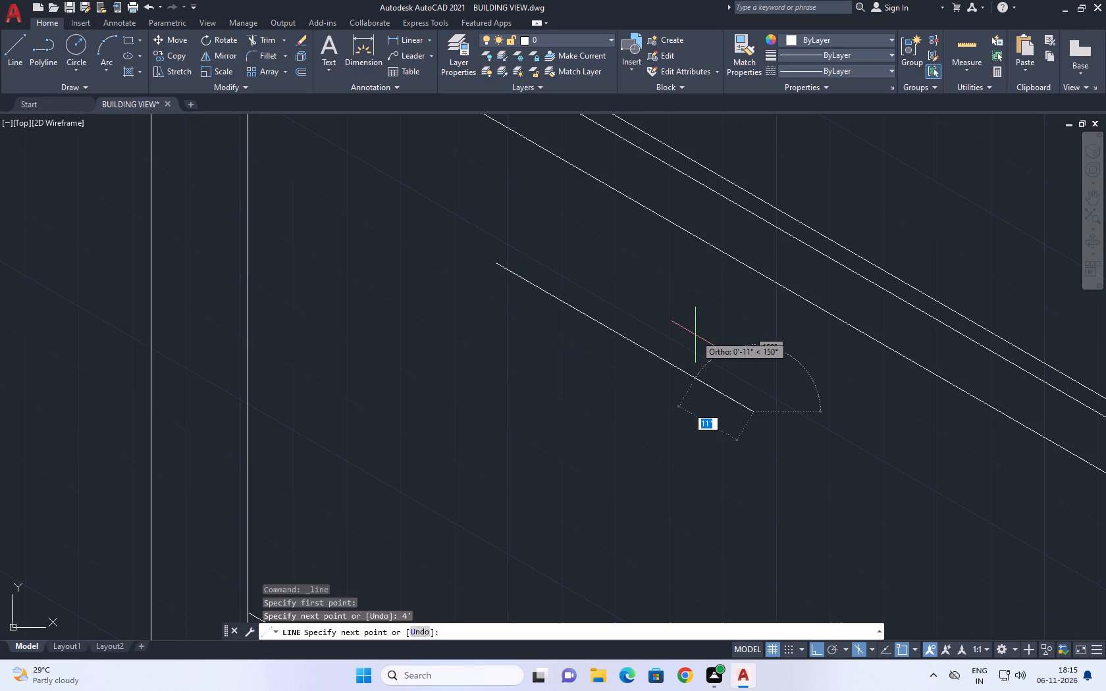
{"action": "middle_click_drag", "start_coordinate": [665, 511], "coordinate": [665, 446]}
{"action": "scroll", "coordinate": [676, 393], "scroll_direction": "down", "scroll_amount": 4}
{"action": "scroll", "coordinate": [679, 410], "scroll_direction": "up", "scroll_amount": 2}
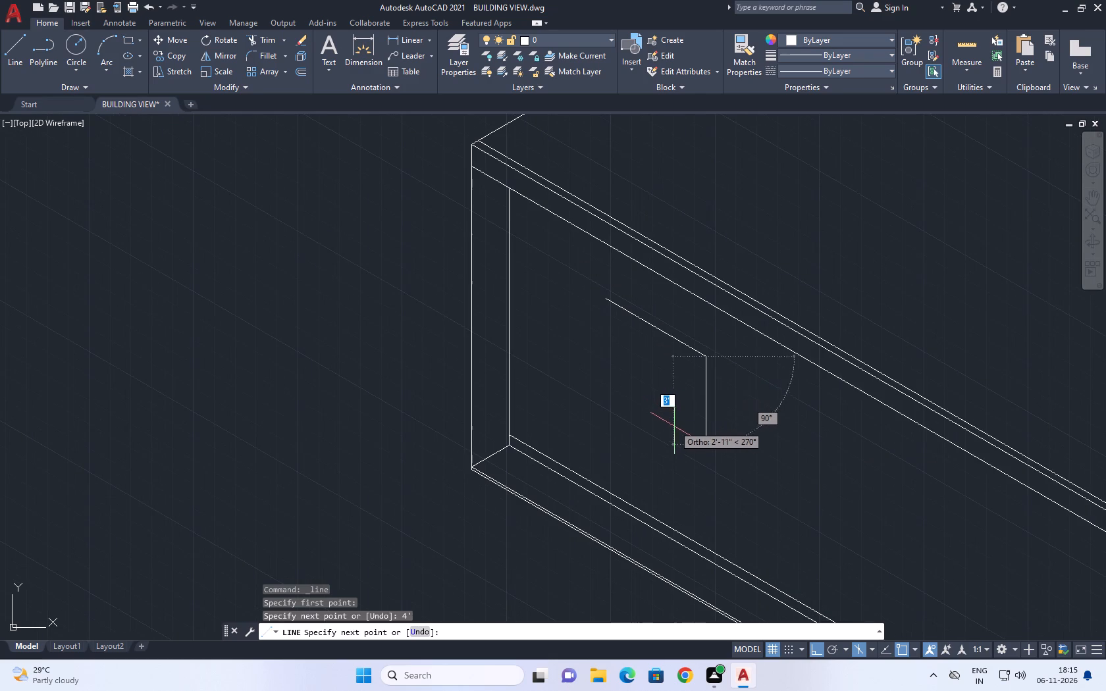
{"action": "type", "text": "3'"}
{"action": "key", "text": "Return"}
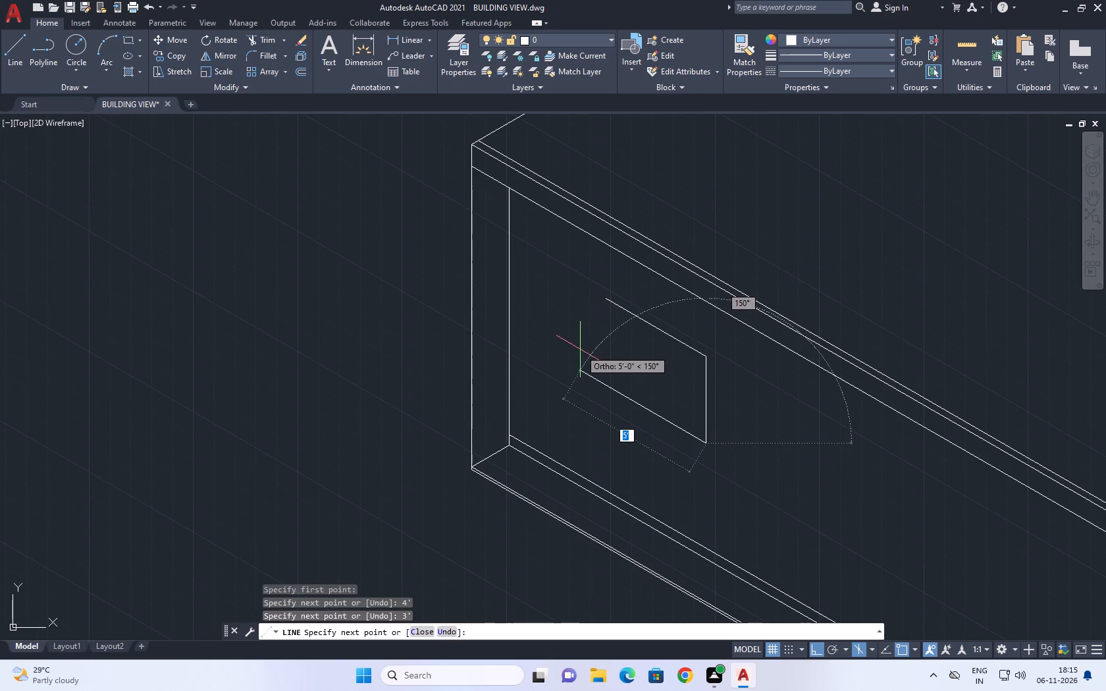
{"action": "type", "text": "4'"}
{"action": "key", "text": "Return"}
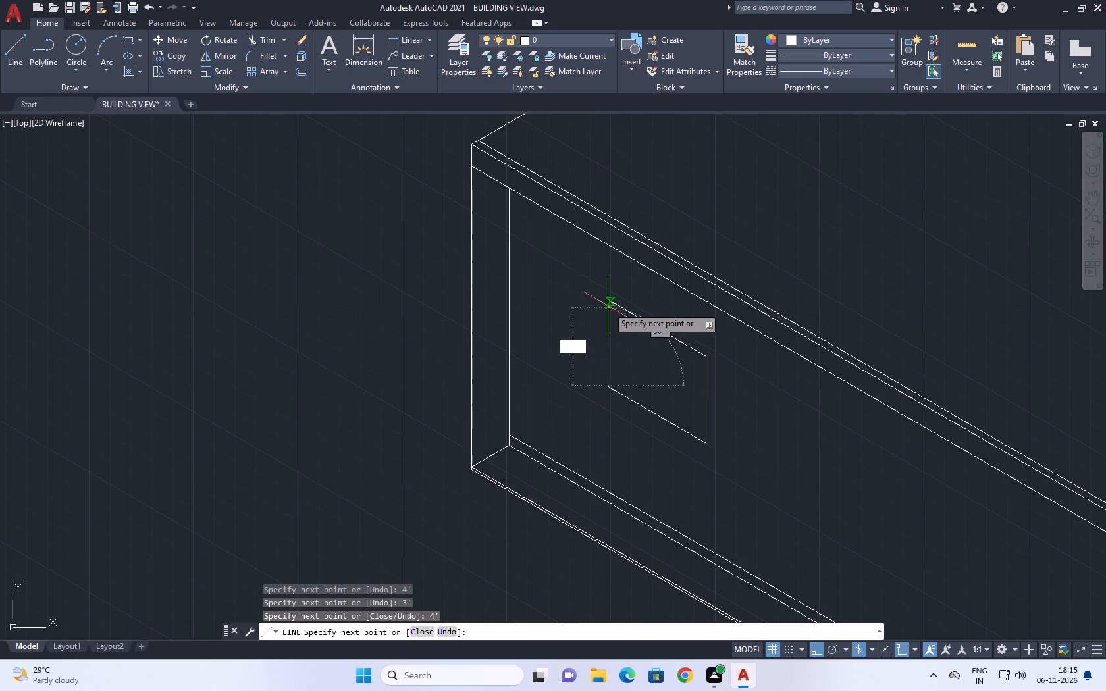
{"action": "scroll", "coordinate": [608, 305], "scroll_direction": "up", "scroll_amount": 2}
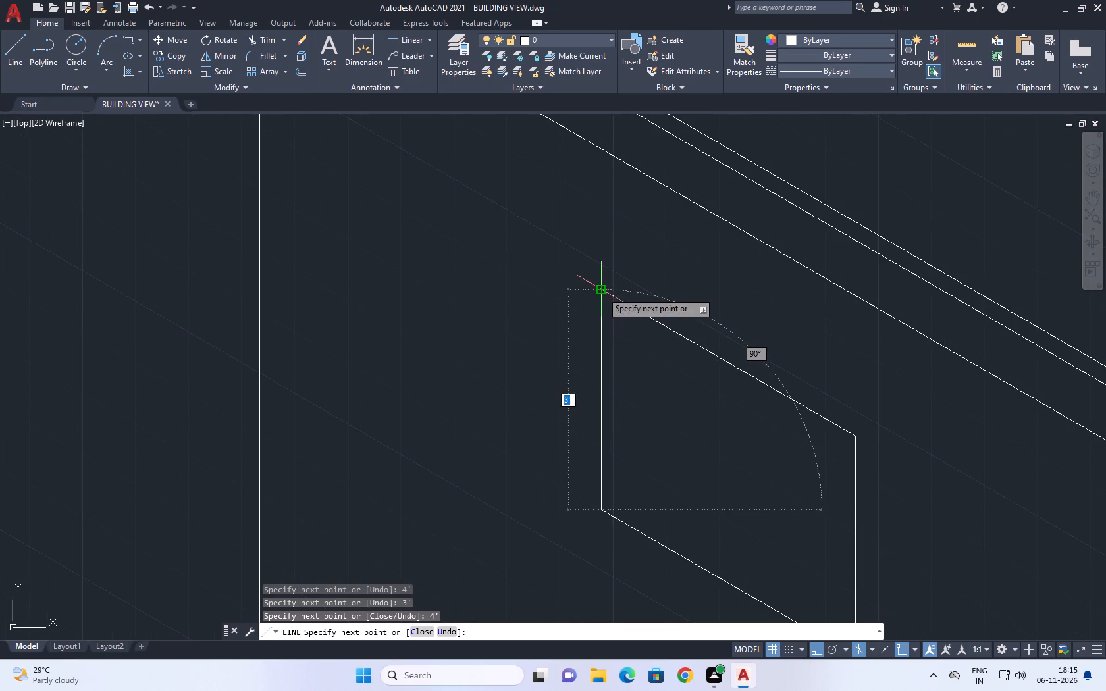
{"action": "left_click", "coordinate": [602, 292]}
{"action": "right_click", "coordinate": [576, 238]}
{"action": "left_click", "coordinate": [600, 259]}
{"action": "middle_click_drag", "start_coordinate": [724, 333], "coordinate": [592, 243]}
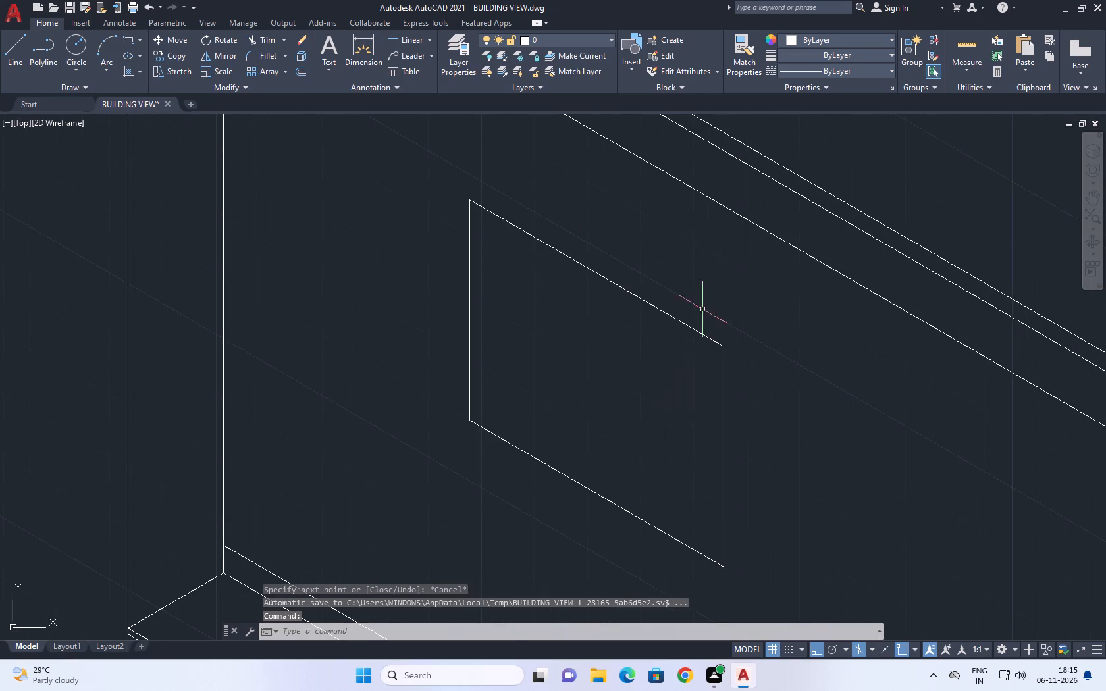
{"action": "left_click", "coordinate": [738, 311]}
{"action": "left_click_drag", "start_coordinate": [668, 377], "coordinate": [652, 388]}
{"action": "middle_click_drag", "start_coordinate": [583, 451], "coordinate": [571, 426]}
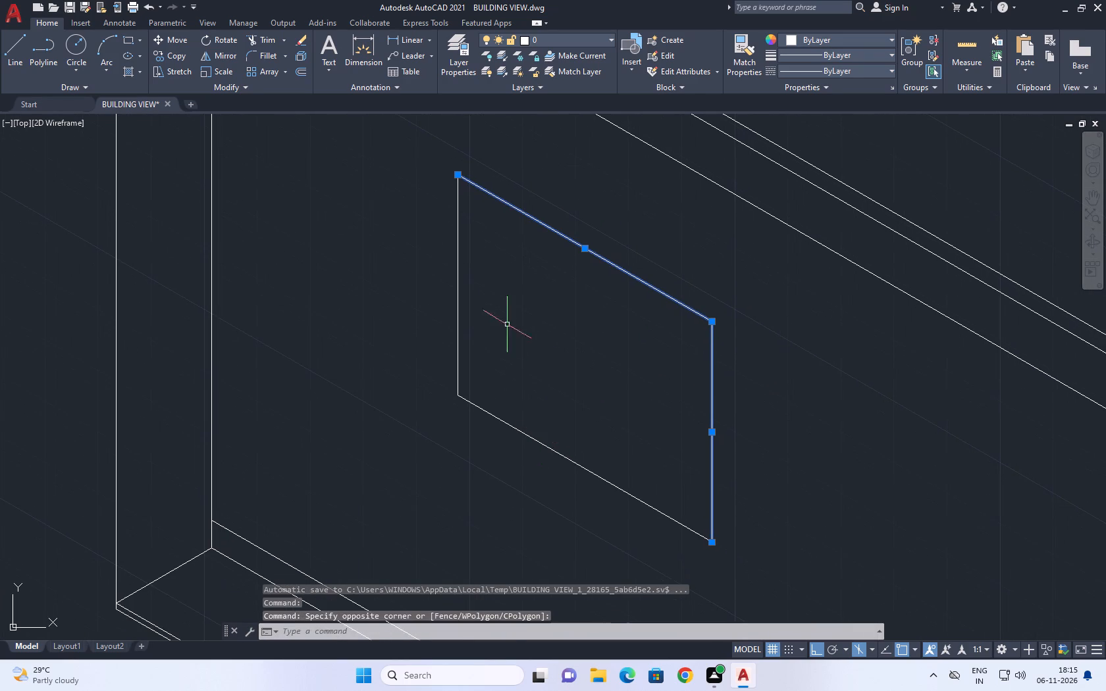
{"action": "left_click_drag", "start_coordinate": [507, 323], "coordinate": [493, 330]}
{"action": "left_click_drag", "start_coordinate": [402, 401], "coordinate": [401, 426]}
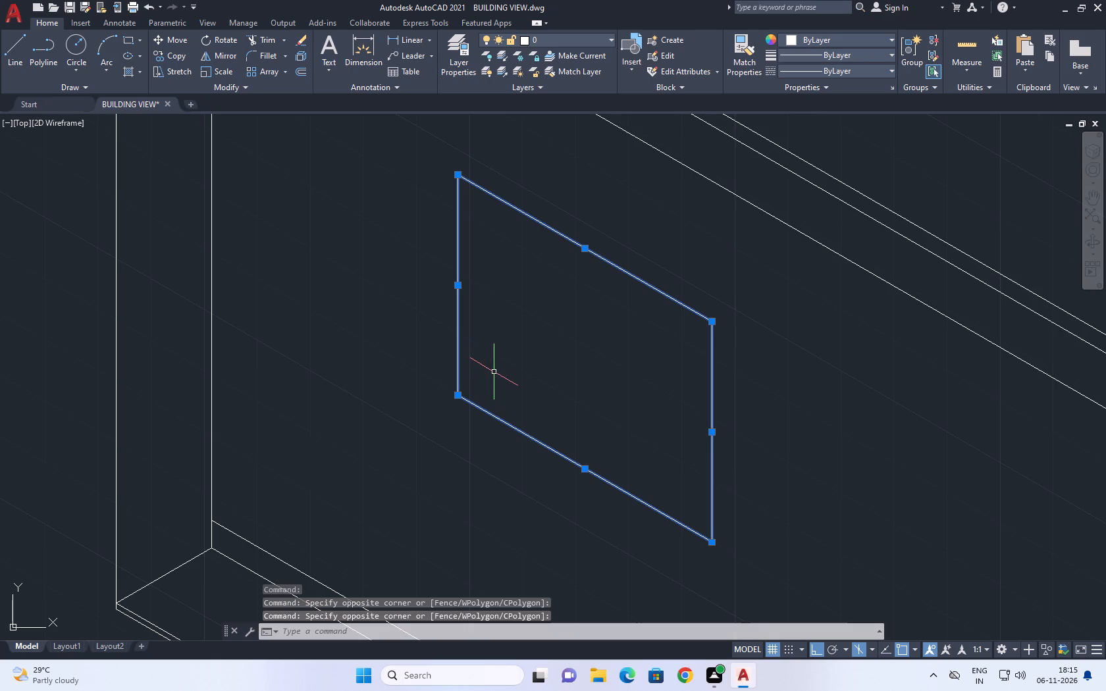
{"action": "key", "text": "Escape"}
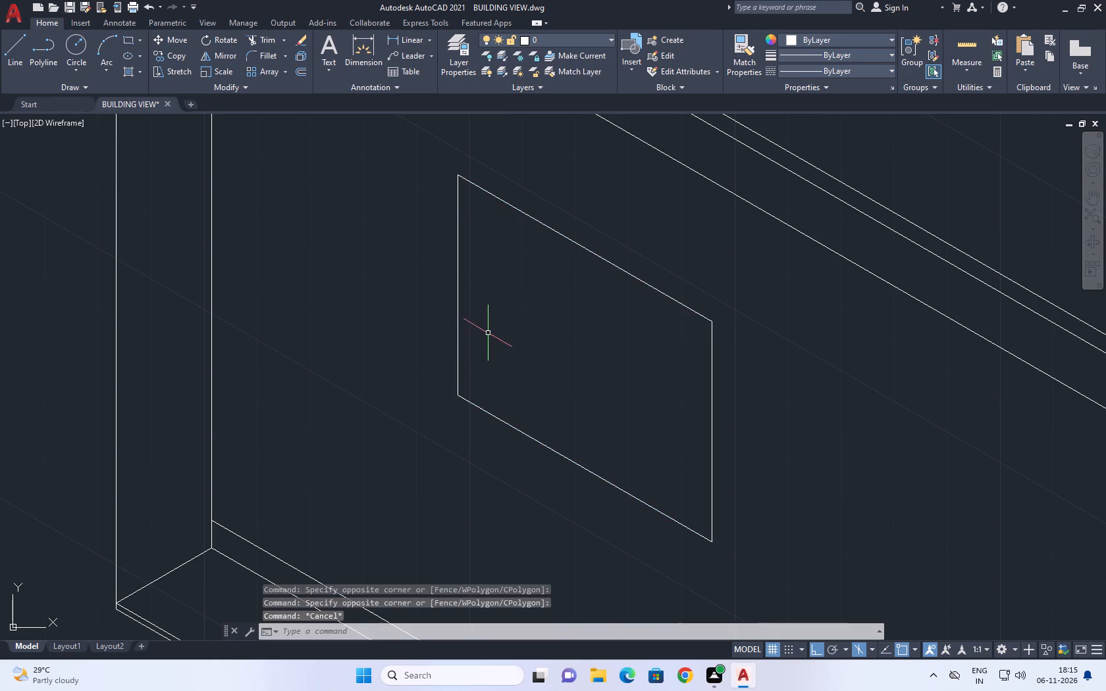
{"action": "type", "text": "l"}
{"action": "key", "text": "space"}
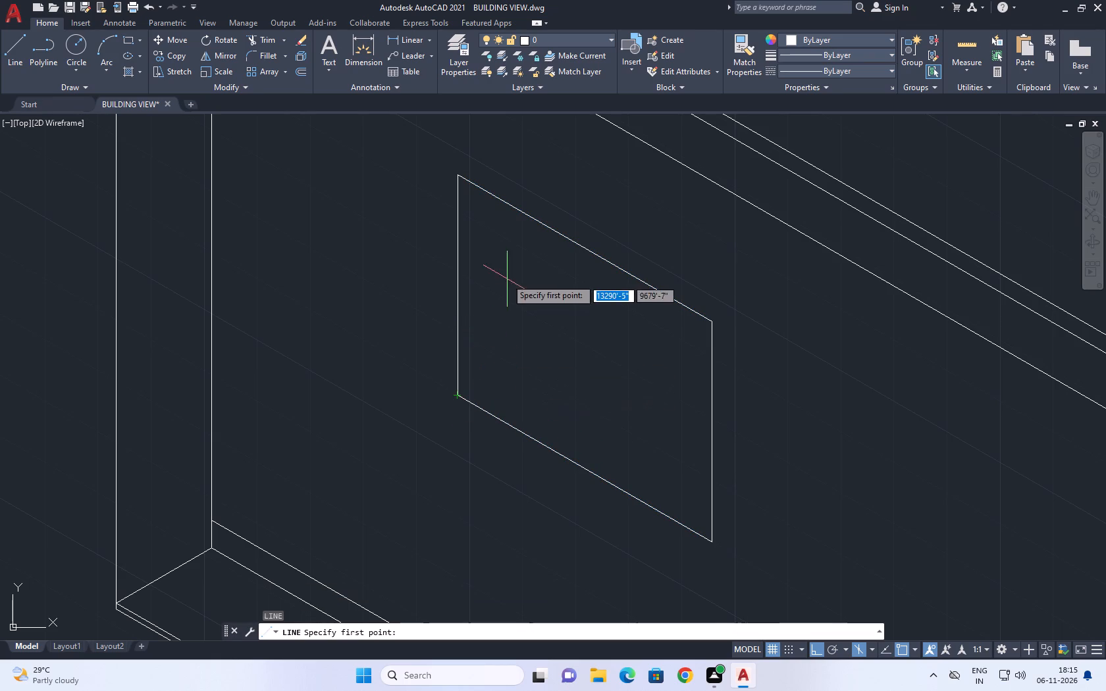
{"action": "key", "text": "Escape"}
Copy the window outline's near vertical edge, using its top endpoint as the base point.
{"action": "left_click", "coordinate": [472, 238]}
{"action": "left_click", "coordinate": [433, 271]}
{"action": "middle_click_drag", "start_coordinate": [478, 290], "coordinate": [473, 309]}
{"action": "key", "text": "c"}
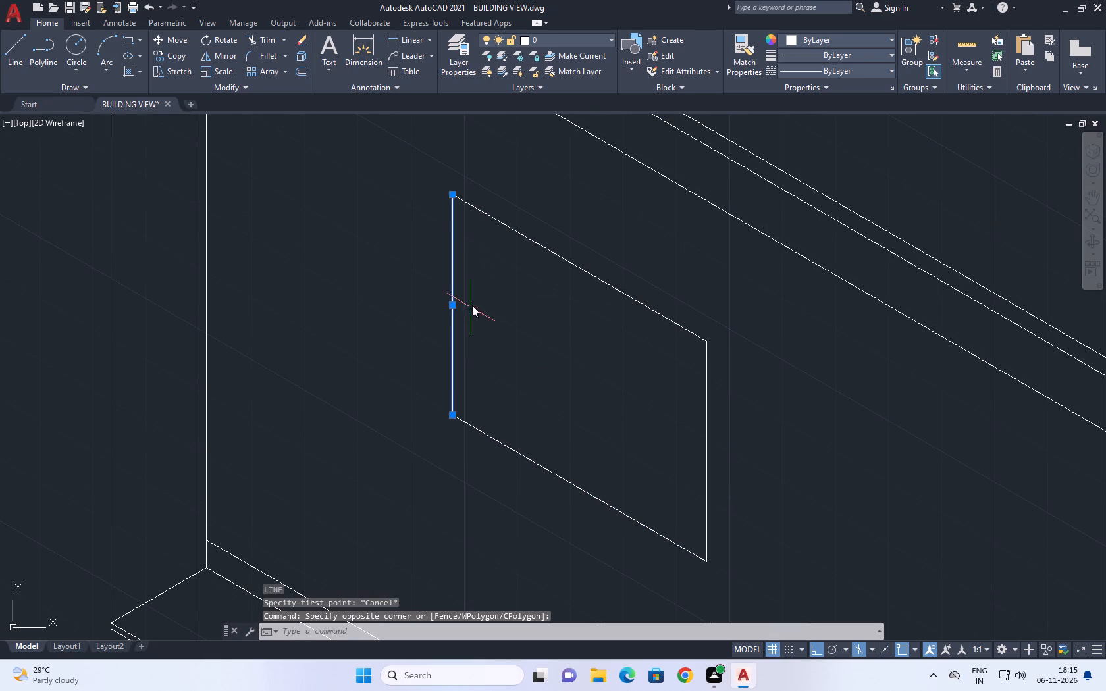
{"action": "key", "text": "o"}
{"action": "key", "text": "space"}
{"action": "scroll", "coordinate": [460, 203], "scroll_direction": "up", "scroll_amount": 1}
{"action": "left_click", "coordinate": [443, 188]}
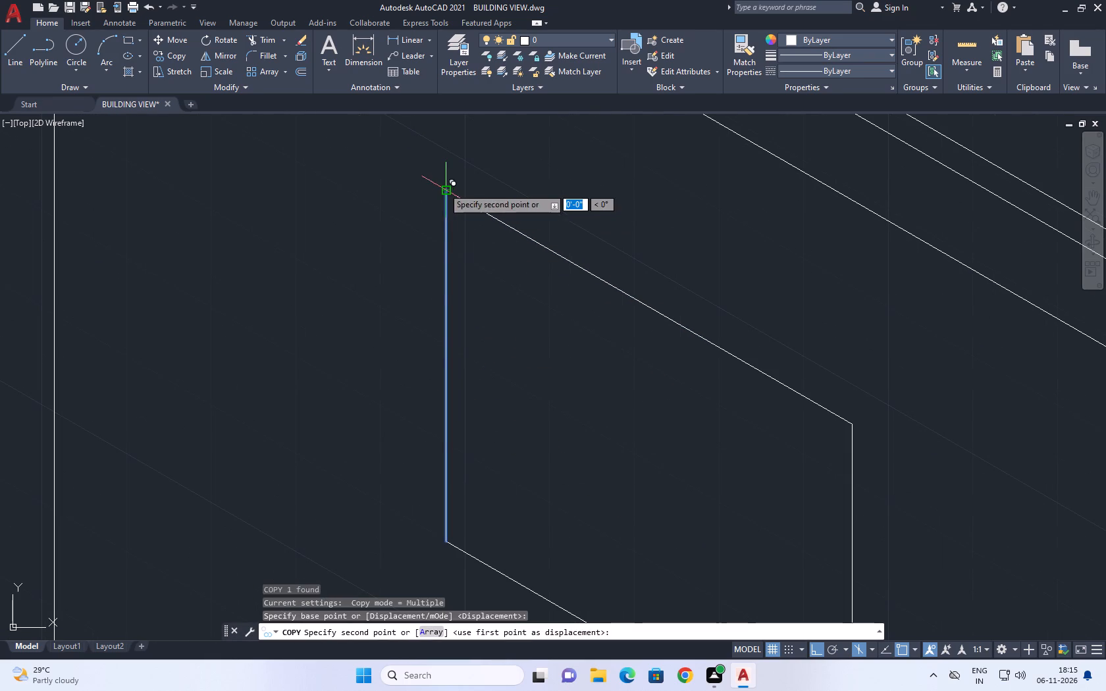
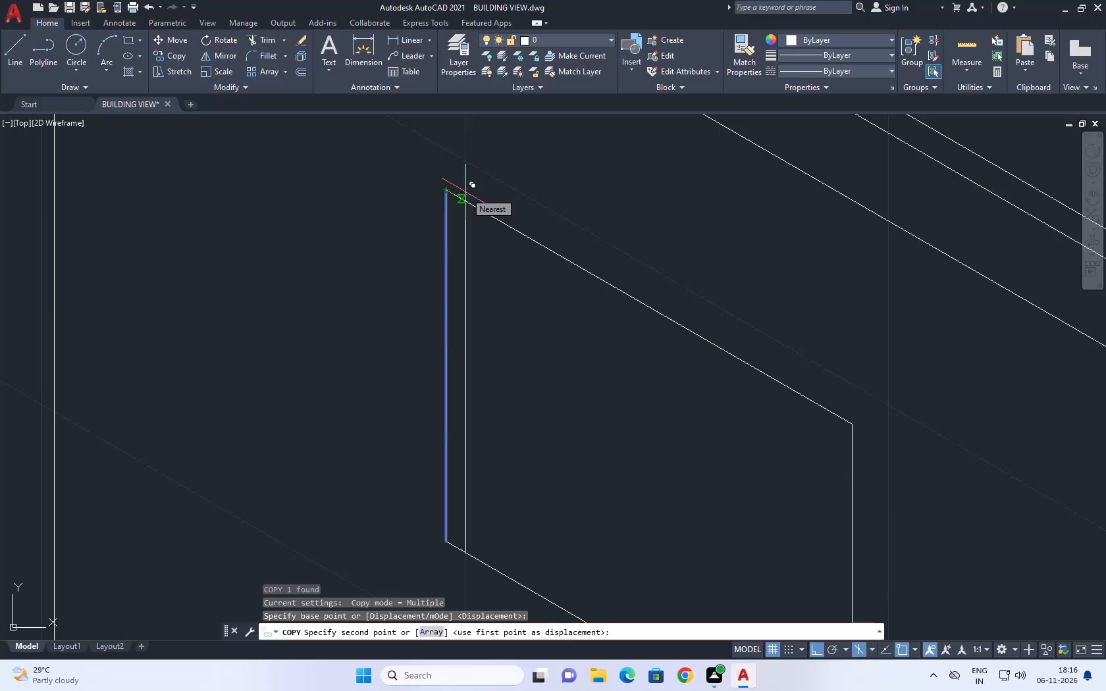
Copy the window opening's left vertical edge 3" inward along the 30° direction in the top isoplane.
{"action": "key", "text": "F5"}
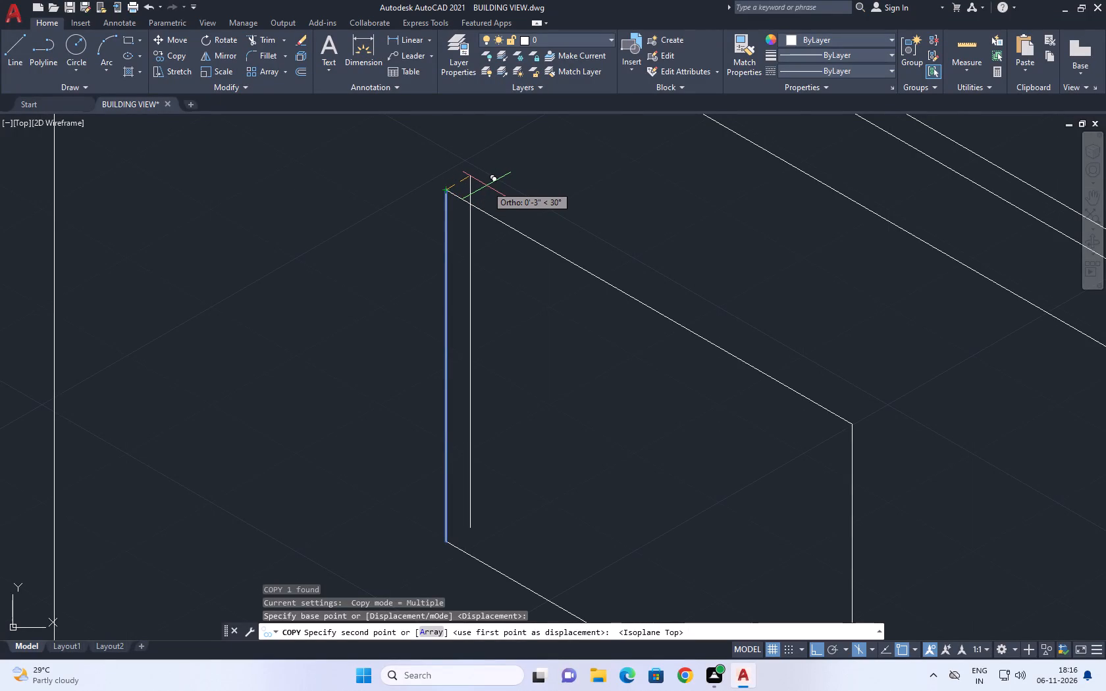
{"action": "key", "text": "3"}
{"action": "key", "text": "Return"}
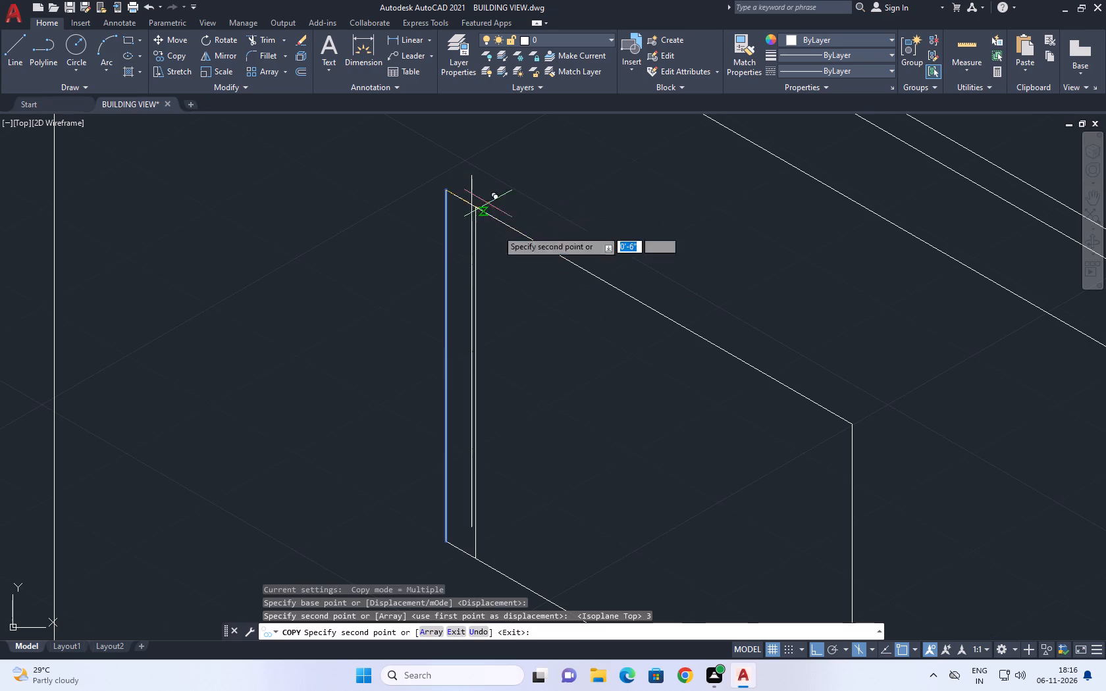
{"action": "key", "text": "Escape"}
Copy the opening's bottom edge from its left corner to the lower end of the copied vertical line.
{"action": "middle_click_drag", "start_coordinate": [498, 272], "coordinate": [510, 173]}
{"action": "middle_click_drag", "start_coordinate": [555, 320], "coordinate": [544, 243]}
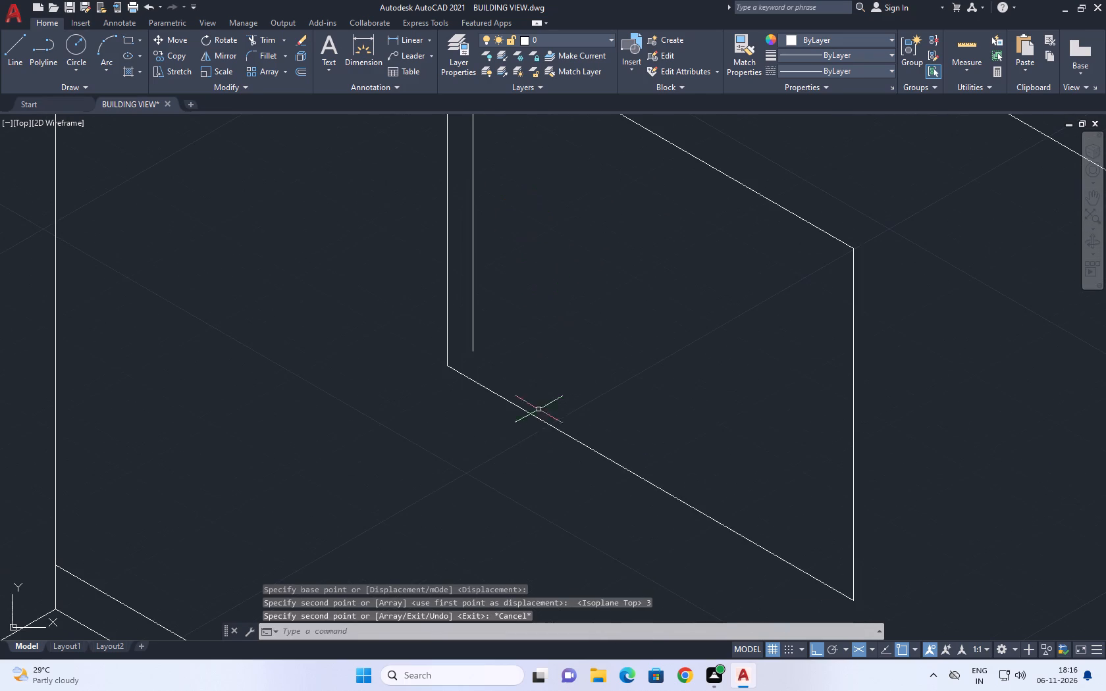
{"action": "left_click", "coordinate": [531, 419]}
{"action": "left_click", "coordinate": [518, 398]}
{"action": "middle_click_drag", "start_coordinate": [605, 396], "coordinate": [519, 396]}
{"action": "type", "text": "co"}
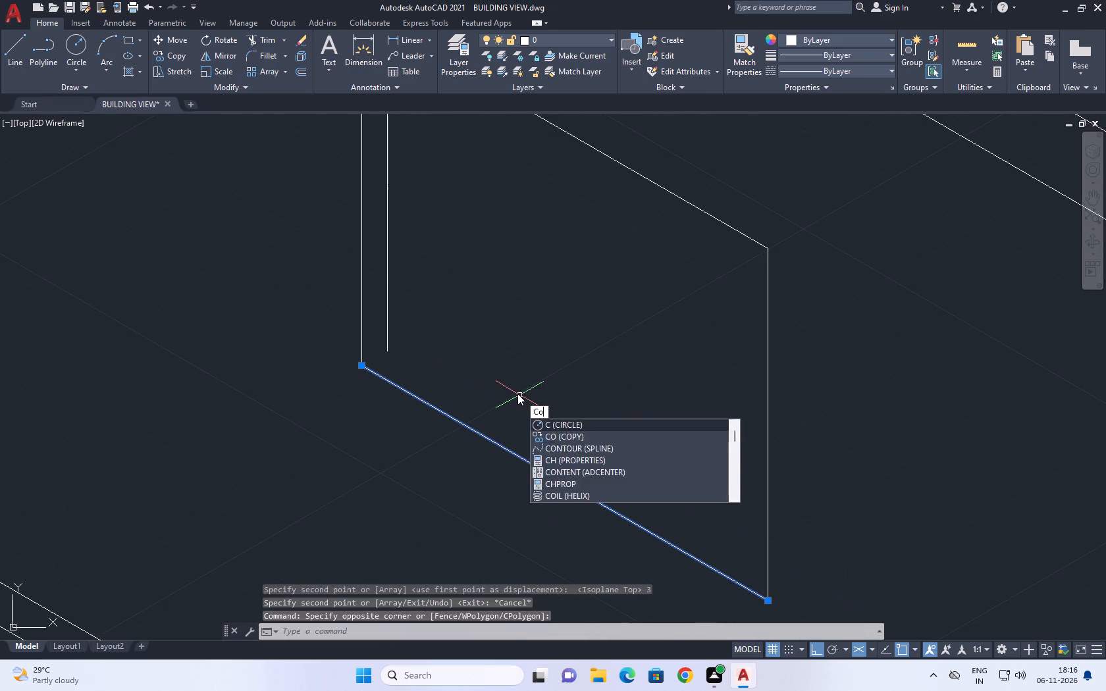
{"action": "key", "text": "space"}
{"action": "left_click", "coordinate": [359, 367]}
{"action": "left_click_drag", "start_coordinate": [387, 353], "coordinate": [388, 352]}
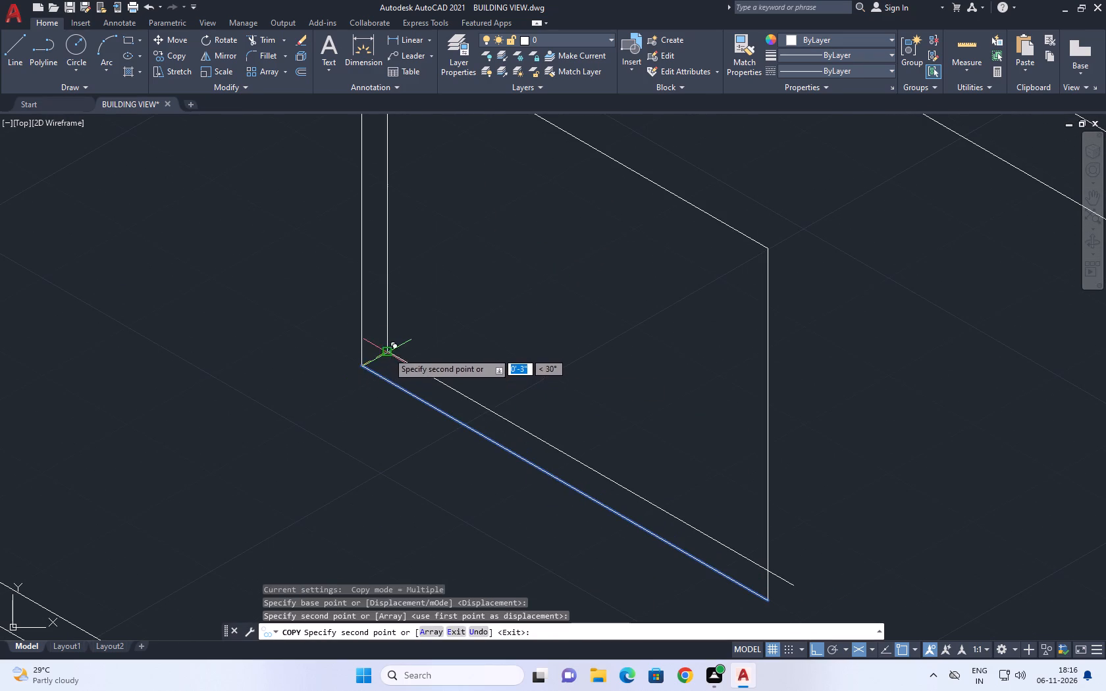
{"action": "left_click_drag", "start_coordinate": [388, 352], "coordinate": [388, 365]}
{"action": "key", "text": "Escape"}
Trim the copied bottom line beyond the right edge and the copied vertical line above the top edge.
{"action": "scroll", "coordinate": [465, 317], "scroll_direction": "down", "scroll_amount": 1}
{"action": "type", "text": "tr"}
{"action": "key", "text": "space"}
{"action": "scroll", "coordinate": [658, 511], "scroll_direction": "up", "scroll_amount": 2}
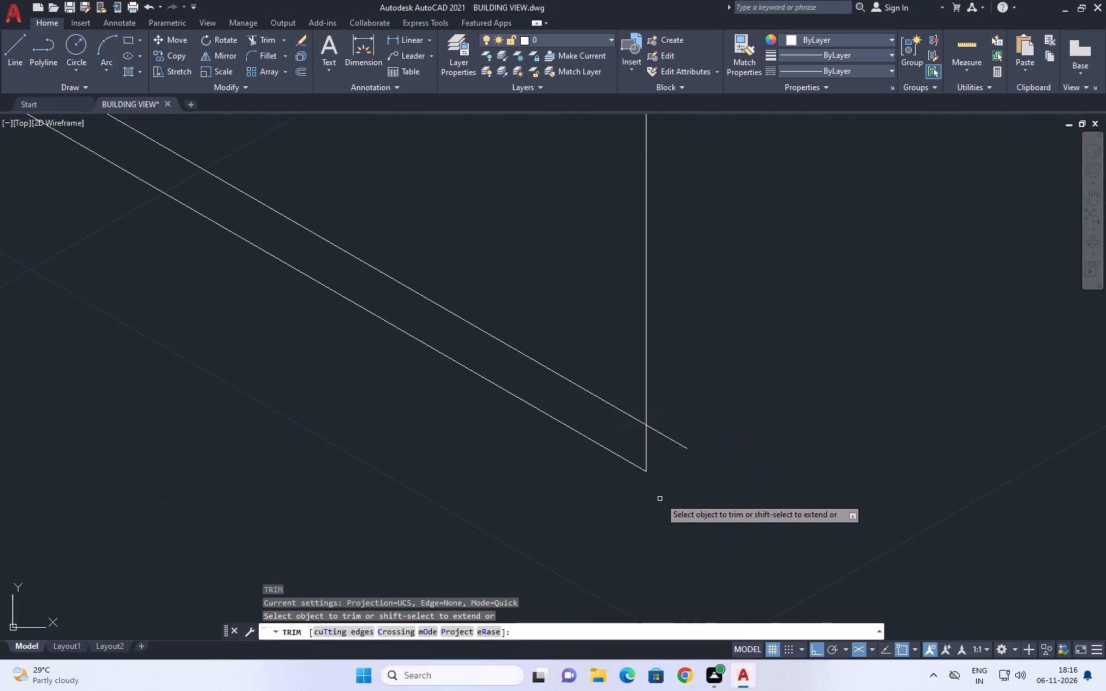
{"action": "left_click", "coordinate": [672, 443]}
{"action": "scroll", "coordinate": [678, 397], "scroll_direction": "down", "scroll_amount": 5}
{"action": "middle_click_drag", "start_coordinate": [664, 287], "coordinate": [671, 365]}
{"action": "scroll", "coordinate": [515, 233], "scroll_direction": "up", "scroll_amount": 2}
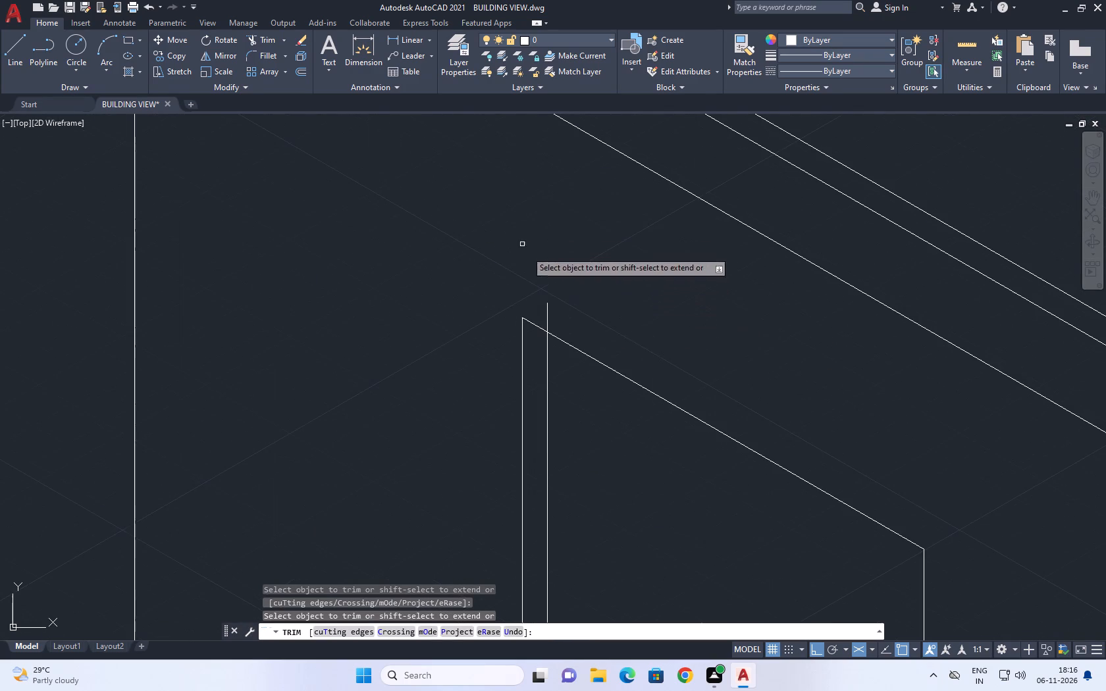
{"action": "left_click", "coordinate": [570, 326]}
{"action": "left_click", "coordinate": [526, 297]}
{"action": "scroll", "coordinate": [596, 296], "scroll_direction": "down", "scroll_amount": 4}
{"action": "key", "text": "Escape"}
Copy the inner bottom line about 2" straight down the right edge, between the inner and outer bottom lines.
{"action": "scroll", "coordinate": [641, 369], "scroll_direction": "up", "scroll_amount": 4}
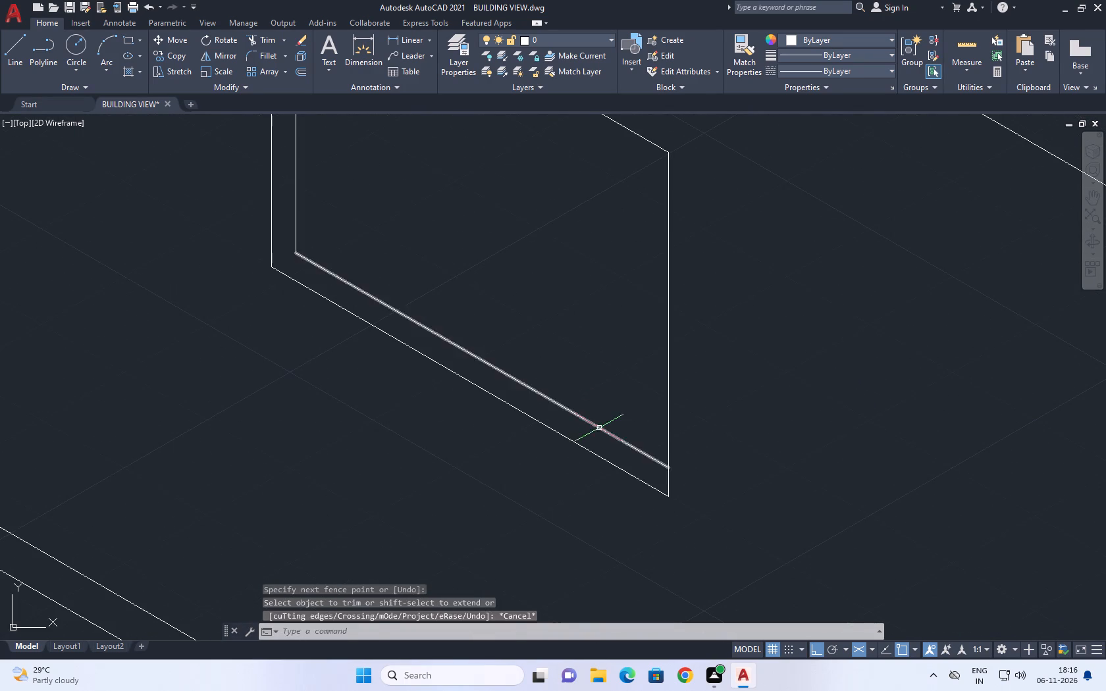
{"action": "left_click", "coordinate": [598, 432]}
{"action": "left_click", "coordinate": [592, 415]}
{"action": "middle_click_drag", "start_coordinate": [604, 399], "coordinate": [612, 405]}
{"action": "key", "text": "c"}
{"action": "type", "text": "o"}
{"action": "key", "text": "space"}
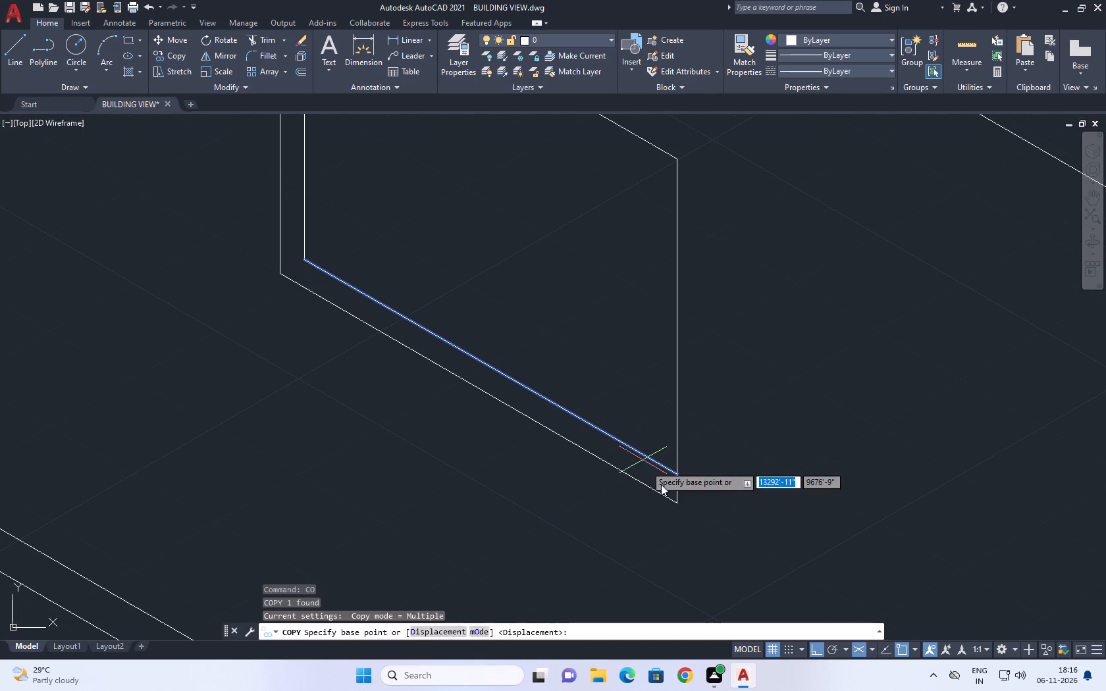
{"action": "left_click", "coordinate": [673, 476]}
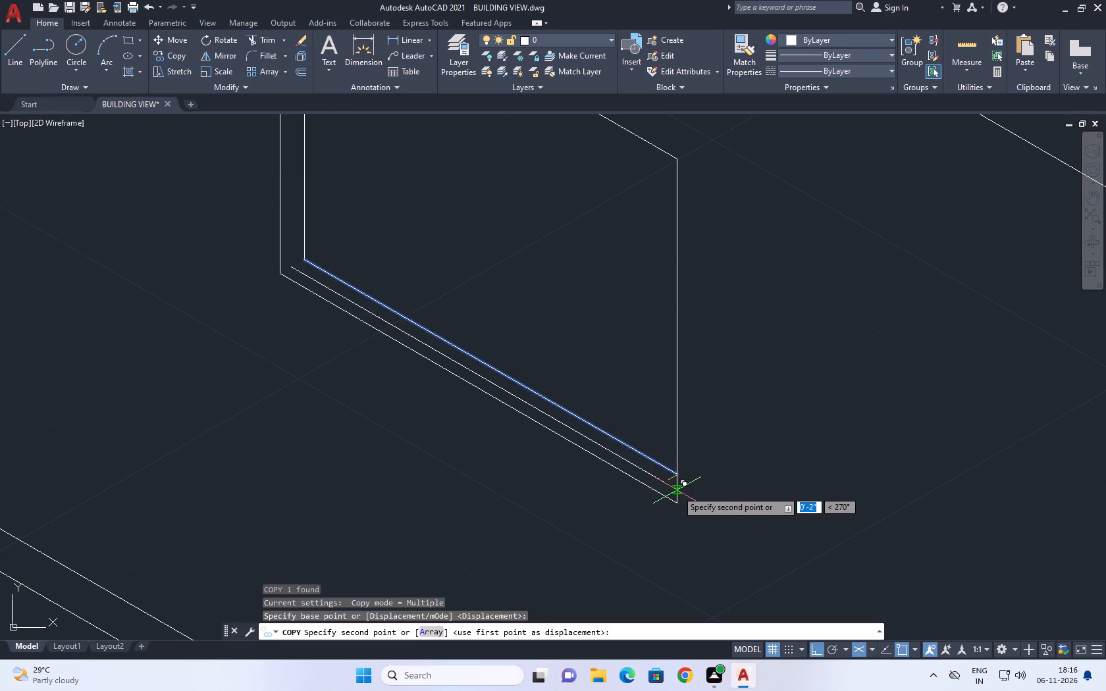
{"action": "key", "text": "F5"}
{"action": "left_click", "coordinate": [677, 490]}
{"action": "key", "text": "Escape"}
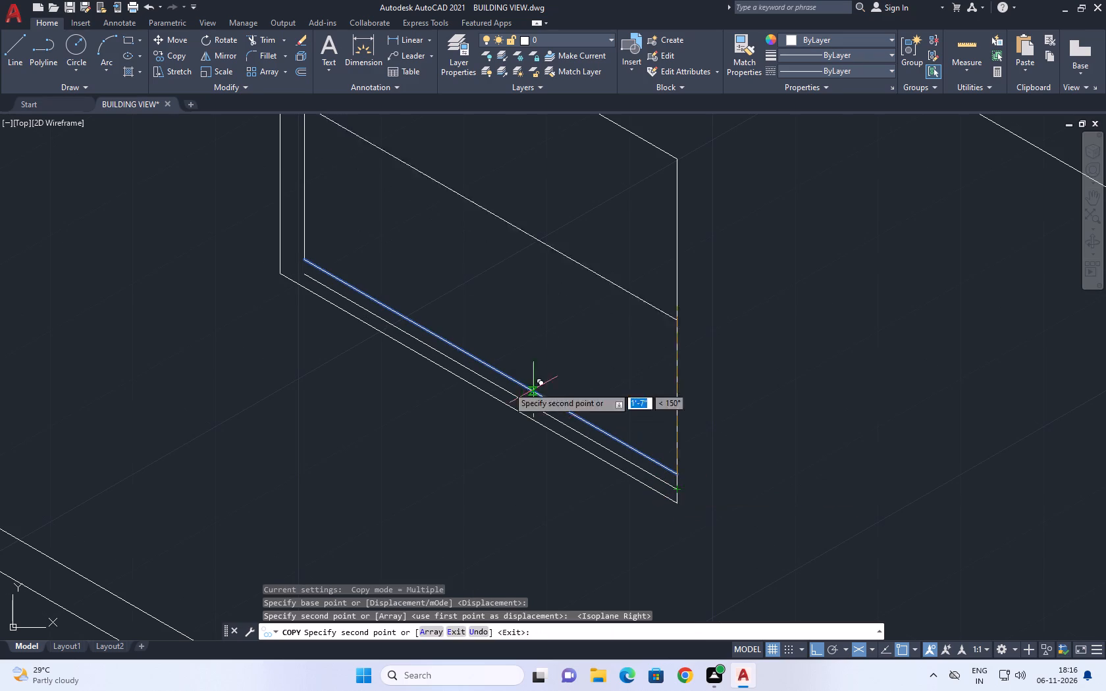
Copy the inner left vertical line about 2" along 210°, between the inner and outer left verticals.
{"action": "middle_click_drag", "start_coordinate": [477, 381], "coordinate": [750, 539]}
{"action": "left_click", "coordinate": [604, 277]}
{"action": "left_click", "coordinate": [567, 305]}
{"action": "type", "text": "co"}
{"action": "key", "text": "space"}
{"action": "left_click", "coordinate": [576, 416]}
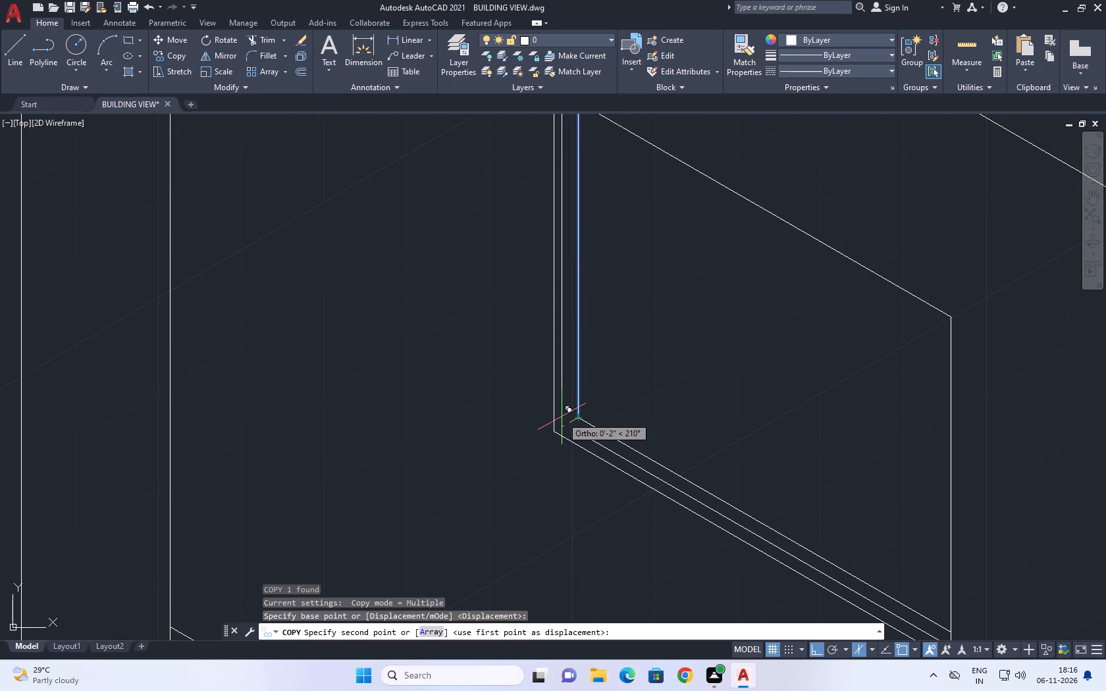
{"action": "scroll", "coordinate": [560, 426], "scroll_direction": "up", "scroll_amount": 1}
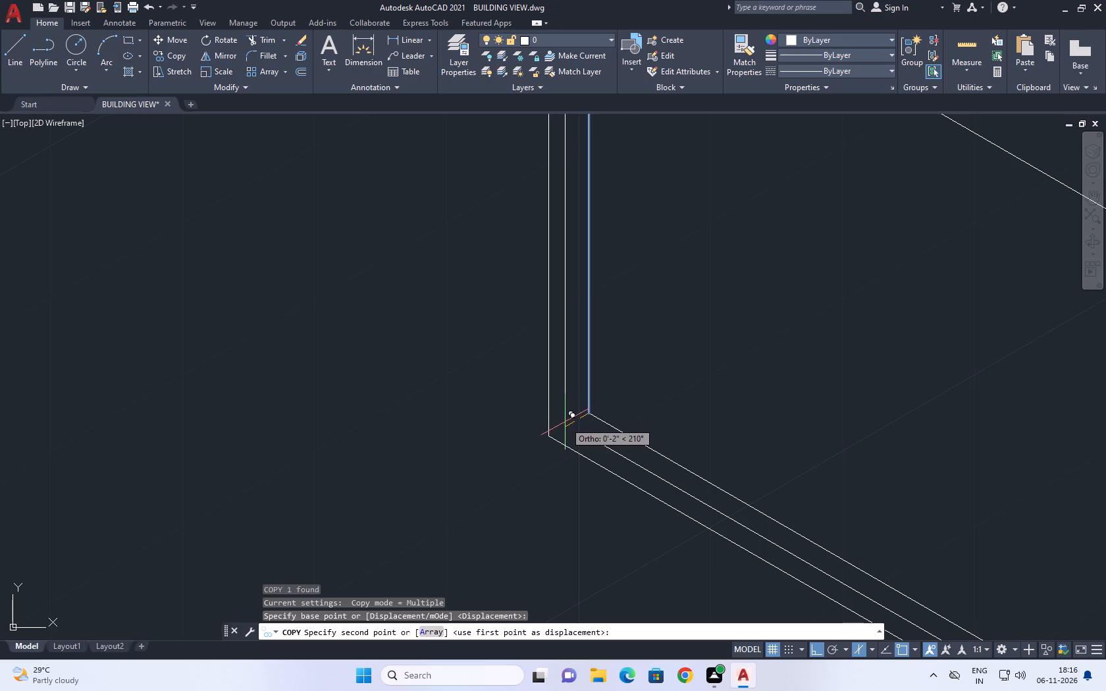
{"action": "left_click", "coordinate": [568, 419]}
{"action": "key", "text": "Escape"}
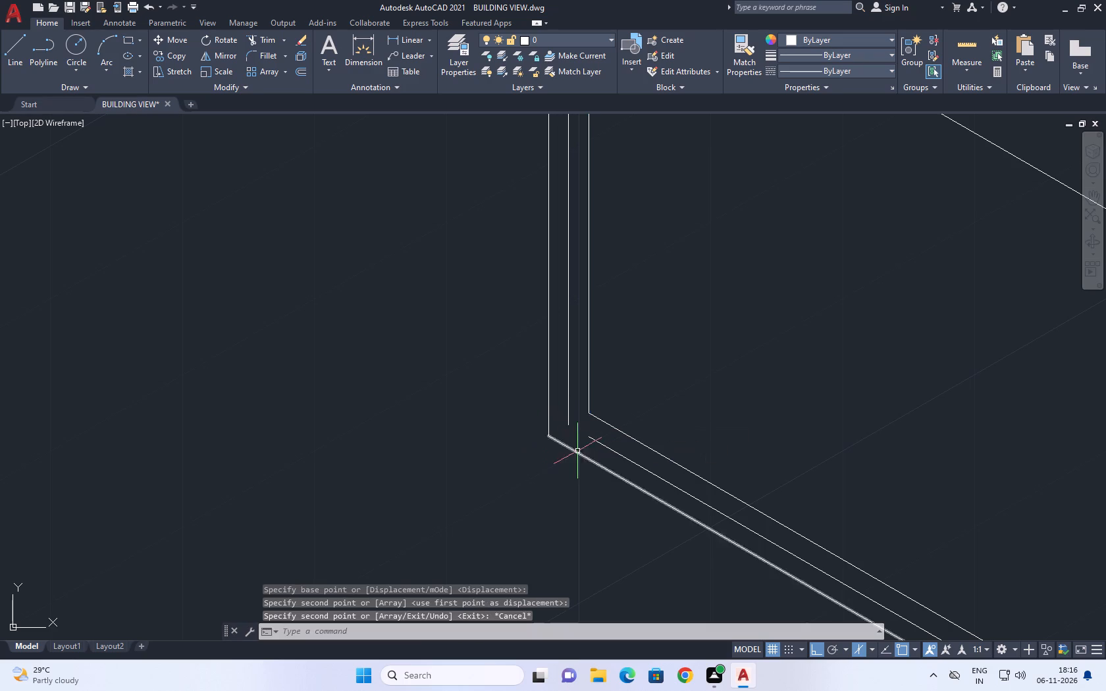
Draw a line joining the outer and inner lower-left corners of the window opening.
{"action": "key", "text": "l"}
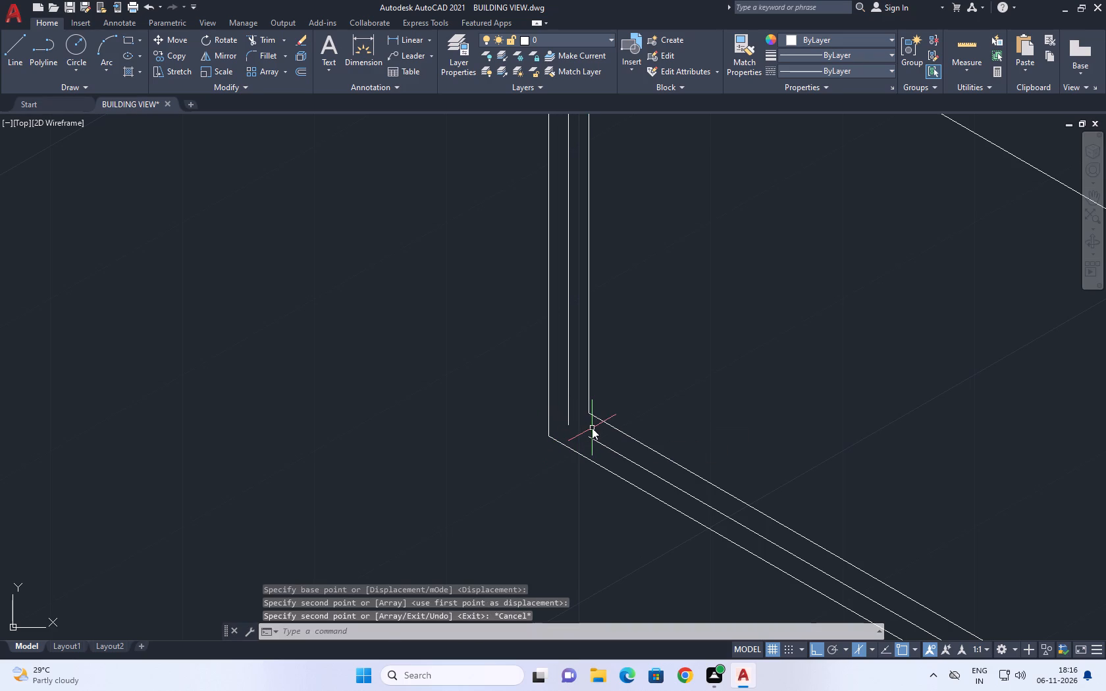
{"action": "key", "text": "space"}
{"action": "left_click", "coordinate": [546, 436]}
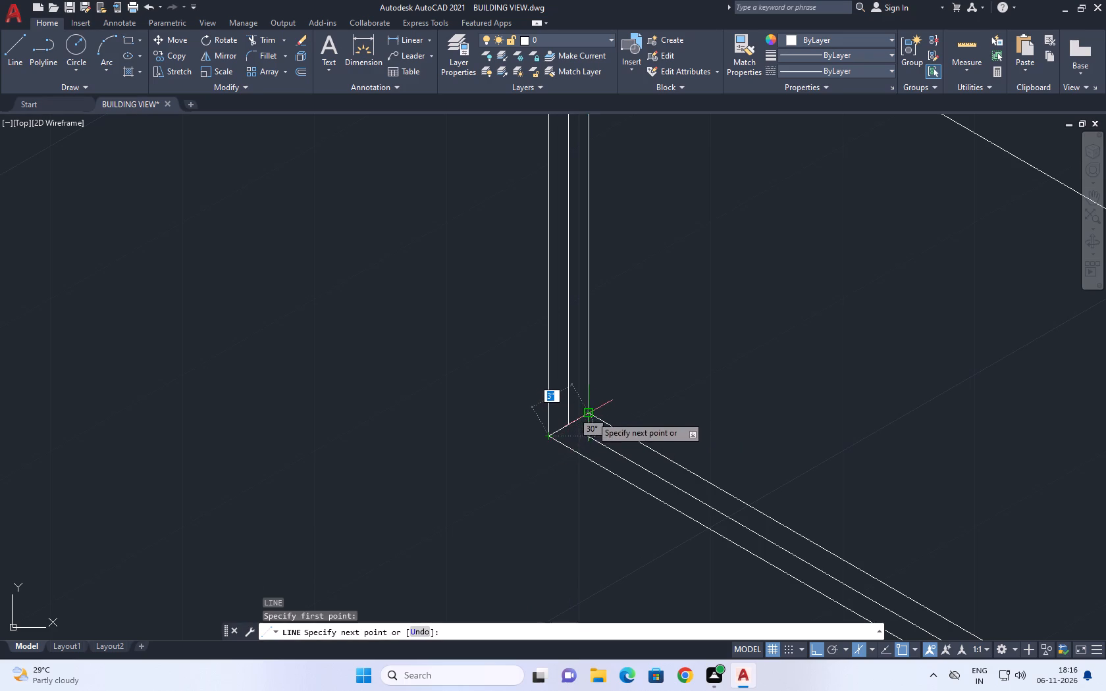
{"action": "left_click", "coordinate": [591, 416]}
{"action": "key", "text": "Escape"}
Fillet the middle bottom line and middle left vertical line with zero radius into a sharp corner.
{"action": "type", "text": "f"}
{"action": "key", "text": "space"}
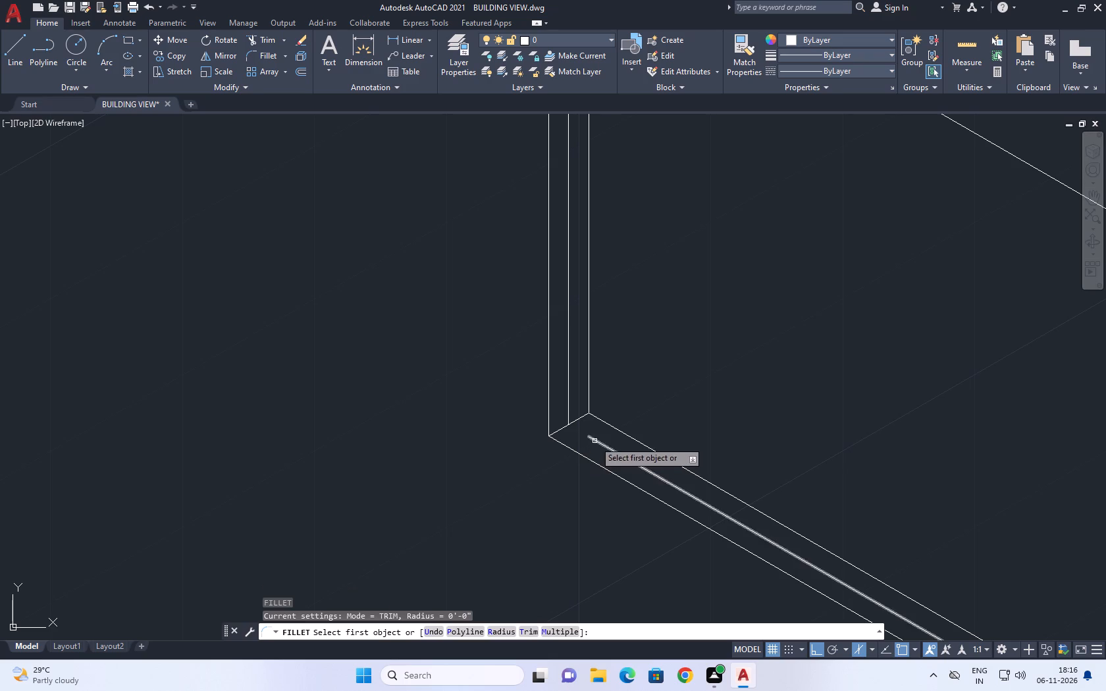
{"action": "left_click", "coordinate": [594, 441]}
{"action": "left_click", "coordinate": [567, 413]}
Extend the middle left vertical line up to the opening's top edge.
{"action": "scroll", "coordinate": [616, 417], "scroll_direction": "down", "scroll_amount": 4}
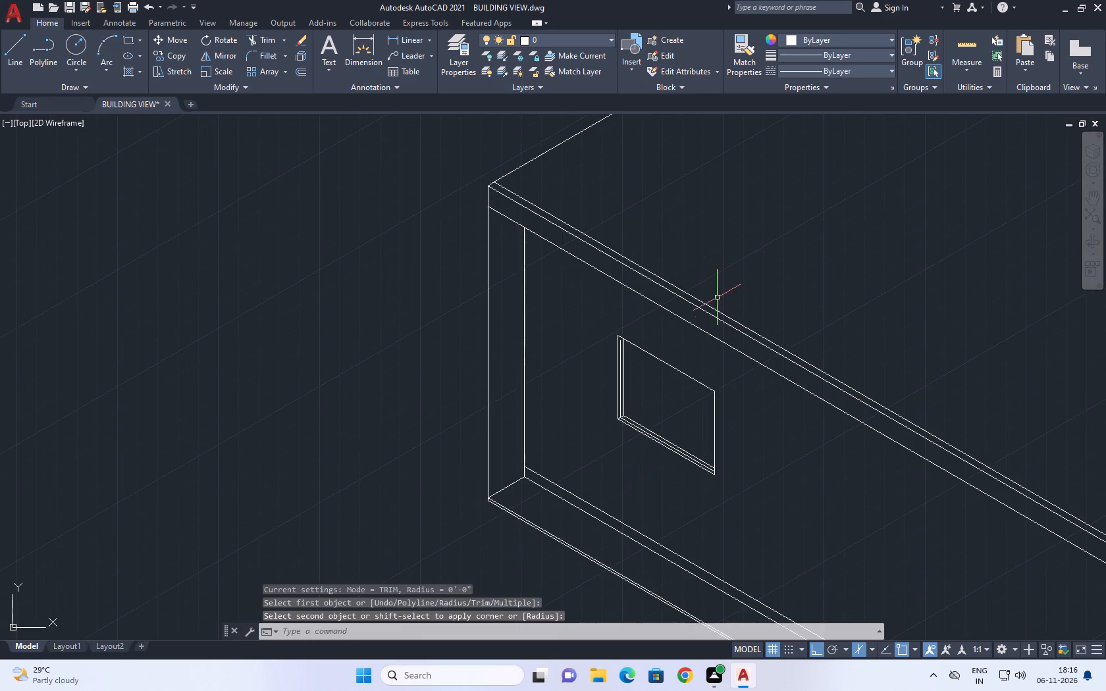
{"action": "middle_click", "coordinate": [717, 297]}
{"action": "scroll", "coordinate": [612, 376], "scroll_direction": "up", "scroll_amount": 3}
{"action": "middle_click_drag", "start_coordinate": [630, 346], "coordinate": [642, 384]}
{"action": "key", "text": "e"}
{"action": "key", "text": "x"}
{"action": "key", "text": "space"}
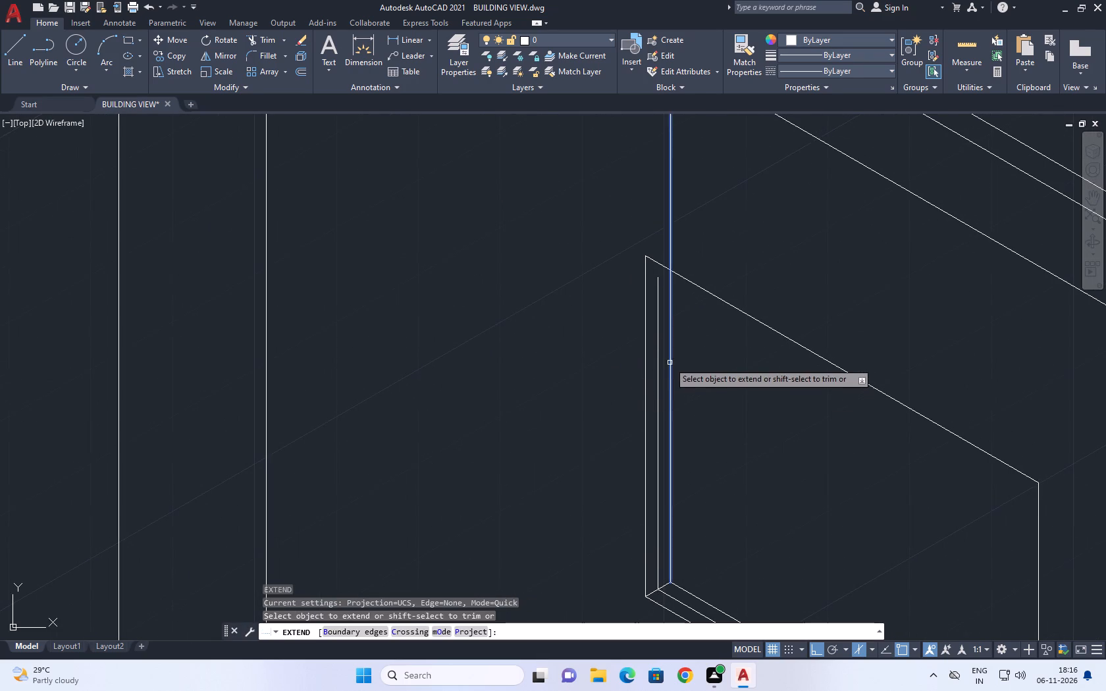
{"action": "left_click", "coordinate": [658, 346]}
{"action": "key", "text": "Escape"}
Copy the opening's right vertical edge 1" inward in the left isoplane.
{"action": "middle_click_drag", "start_coordinate": [750, 424], "coordinate": [628, 253]}
{"action": "middle_click_drag", "start_coordinate": [682, 453], "coordinate": [576, 334]}
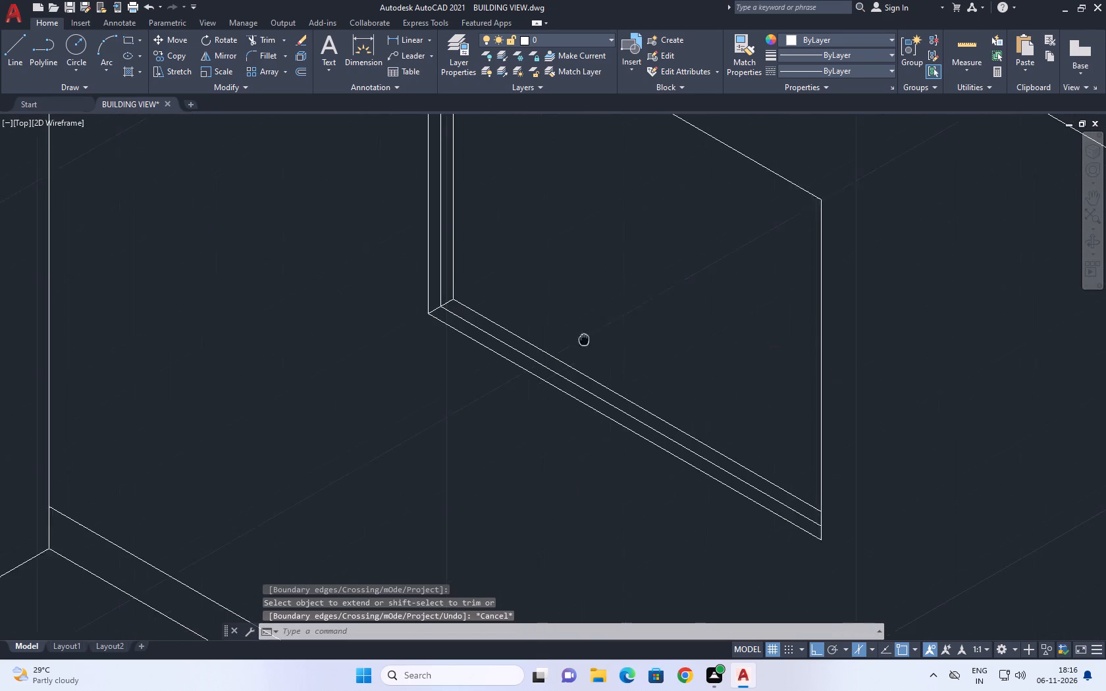
{"action": "middle_click_drag", "start_coordinate": [576, 334], "coordinate": [558, 323]}
{"action": "scroll", "coordinate": [564, 352], "scroll_direction": "down", "scroll_amount": 1}
{"action": "left_click_drag", "start_coordinate": [721, 384], "coordinate": [707, 371]}
{"action": "left_click", "coordinate": [669, 336]}
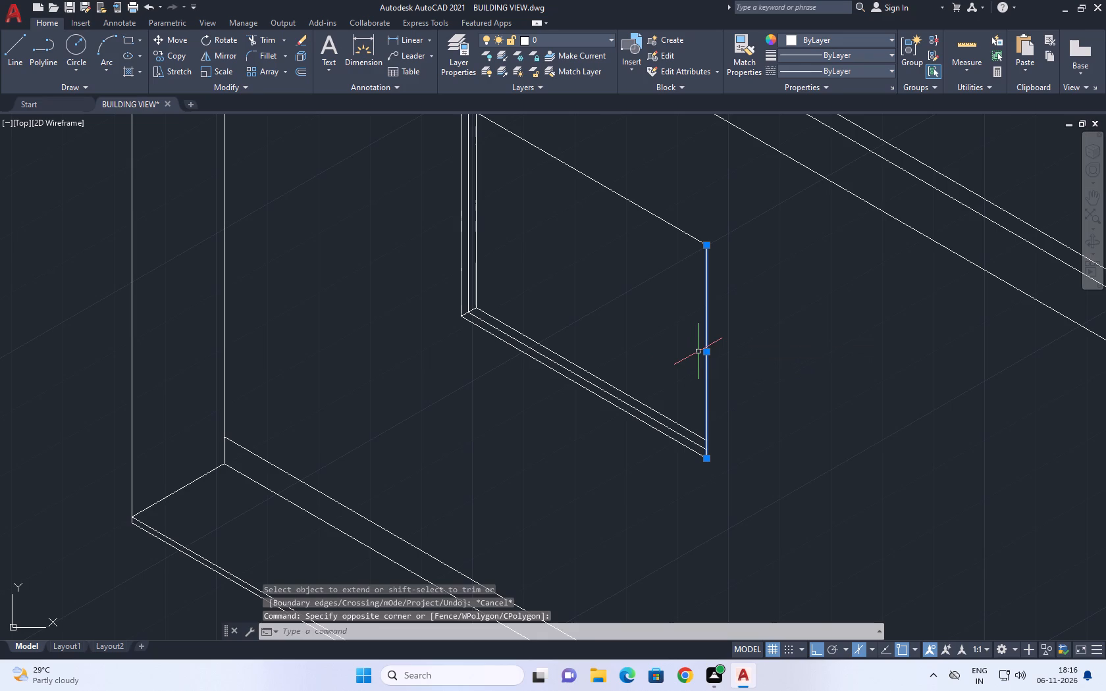
{"action": "type", "text": "co"}
{"action": "key", "text": "space"}
{"action": "left_click", "coordinate": [694, 359]}
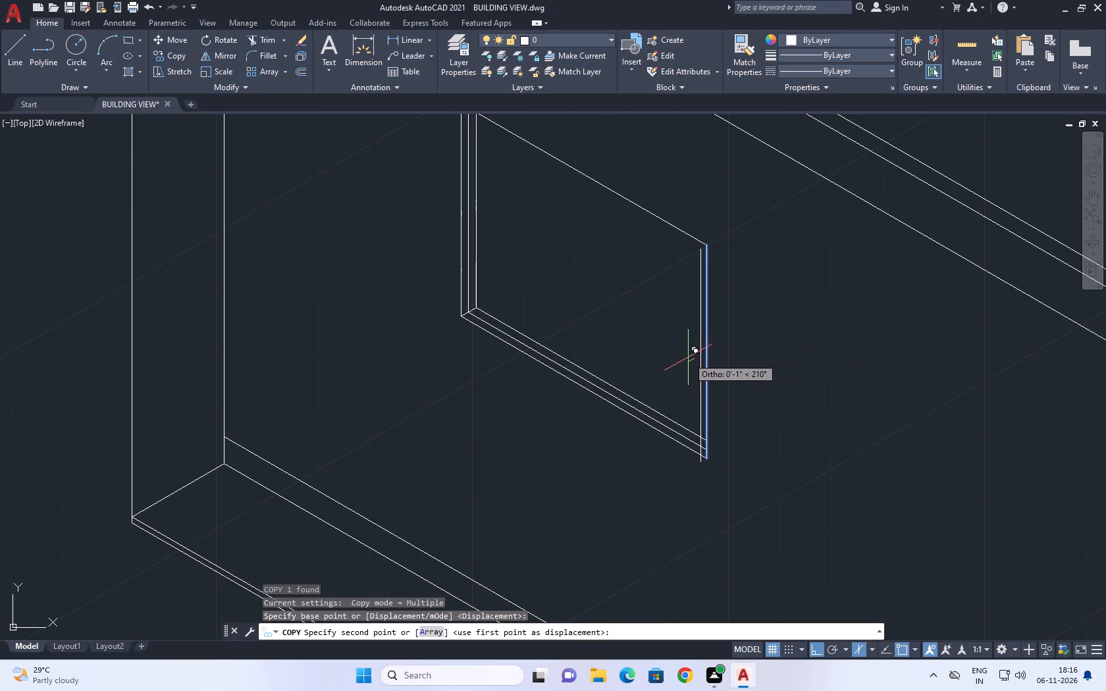
{"action": "scroll", "coordinate": [687, 357], "scroll_direction": "up", "scroll_amount": 1}
{"action": "key", "text": "F5"}
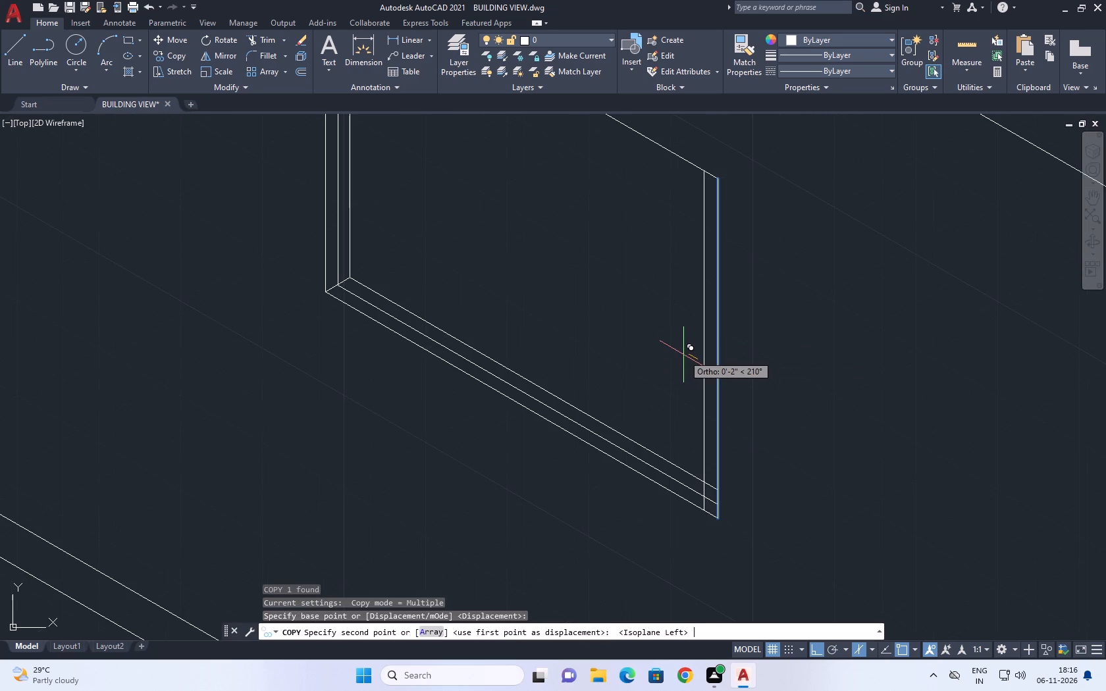
{"action": "type", "text": "1"}
{"action": "key", "text": "space"}
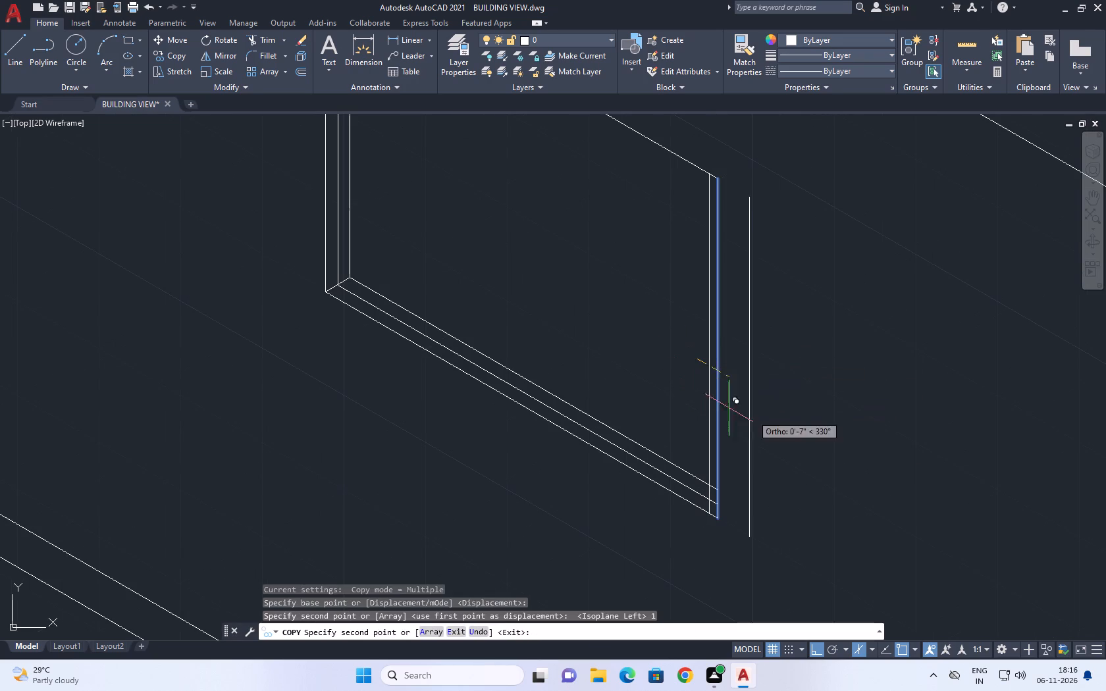
{"action": "key", "text": "Escape"}
Trim the two inner bottom lines beyond the new right vertical, and that vertical's stub below the middle bottom line.
{"action": "type", "text": "tr"}
{"action": "key", "text": "space"}
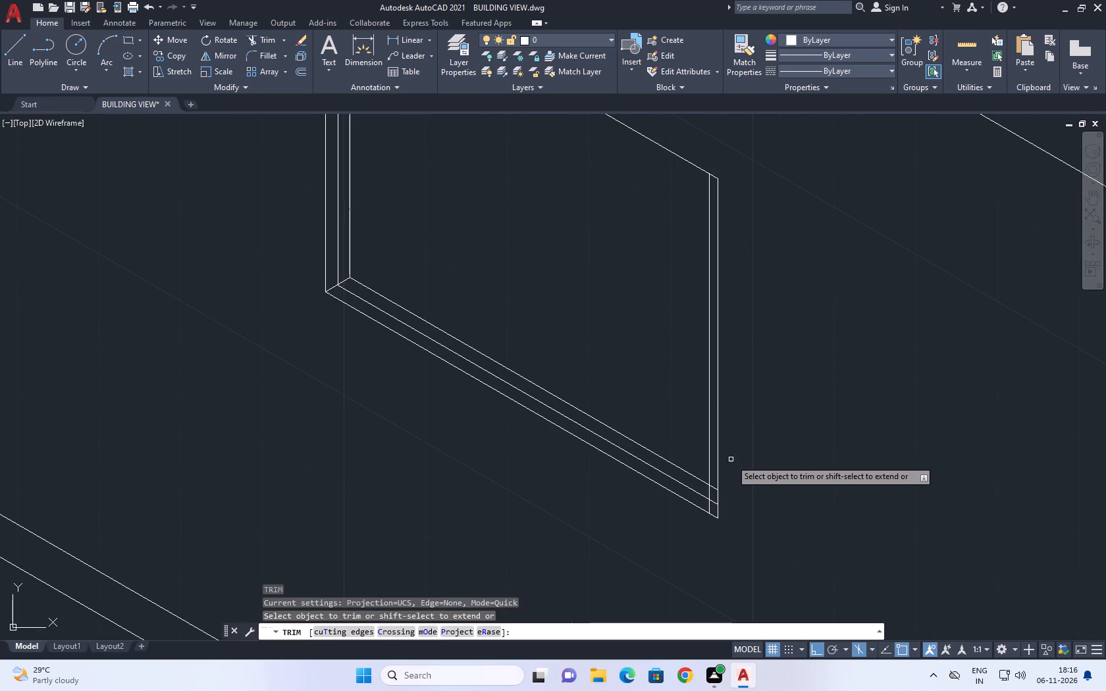
{"action": "scroll", "coordinate": [743, 483], "scroll_direction": "up", "scroll_amount": 1}
{"action": "scroll", "coordinate": [681, 538], "scroll_direction": "up", "scroll_amount": 2}
{"action": "left_click", "coordinate": [718, 402]}
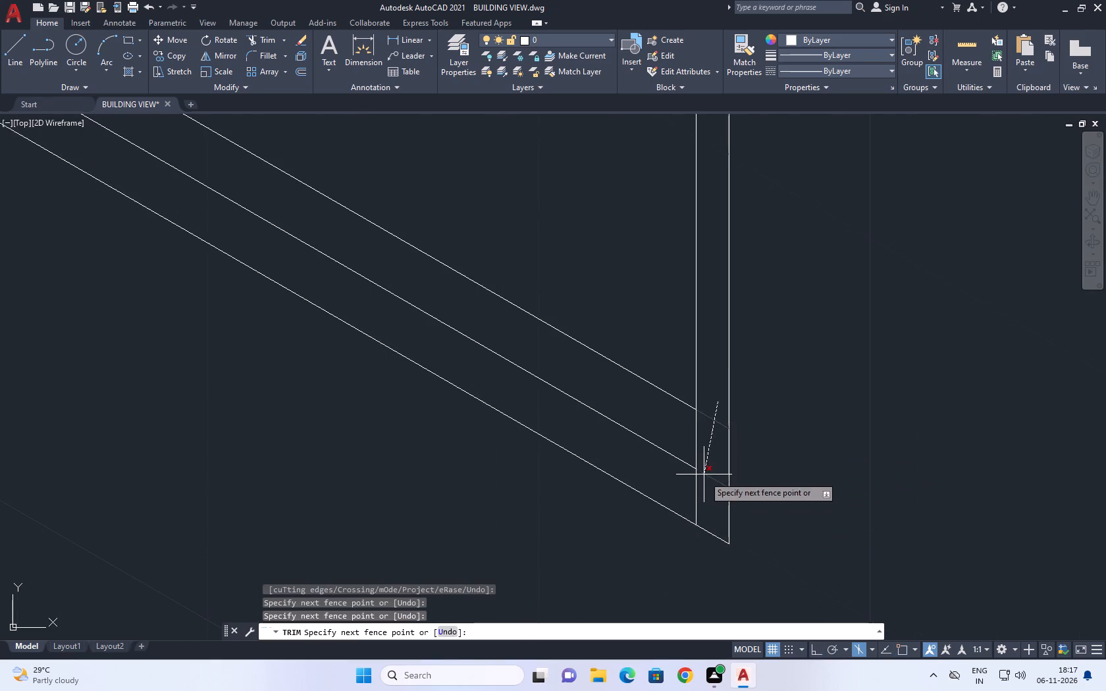
{"action": "left_click", "coordinate": [707, 494]}
{"action": "left_click", "coordinate": [712, 482]}
{"action": "left_click", "coordinate": [679, 482]}
{"action": "scroll", "coordinate": [736, 474], "scroll_direction": "down", "scroll_amount": 4}
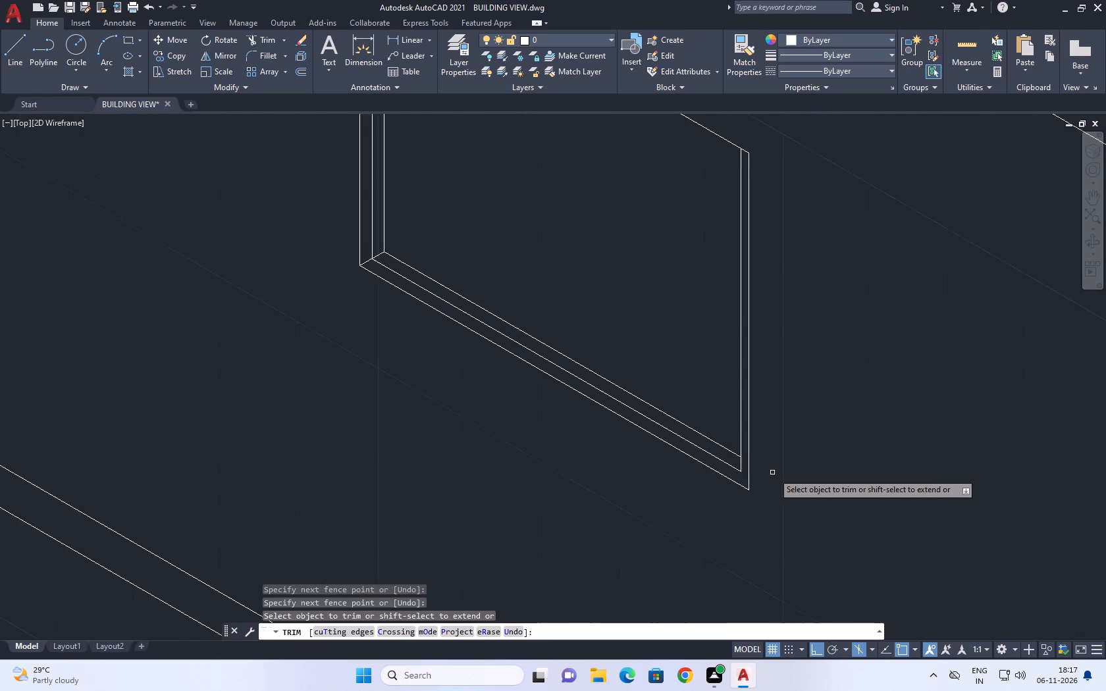
{"action": "key", "text": "Escape"}
Copy the opening's top edge 1" straight down.
{"action": "middle_click_drag", "start_coordinate": [765, 292], "coordinate": [778, 359]}
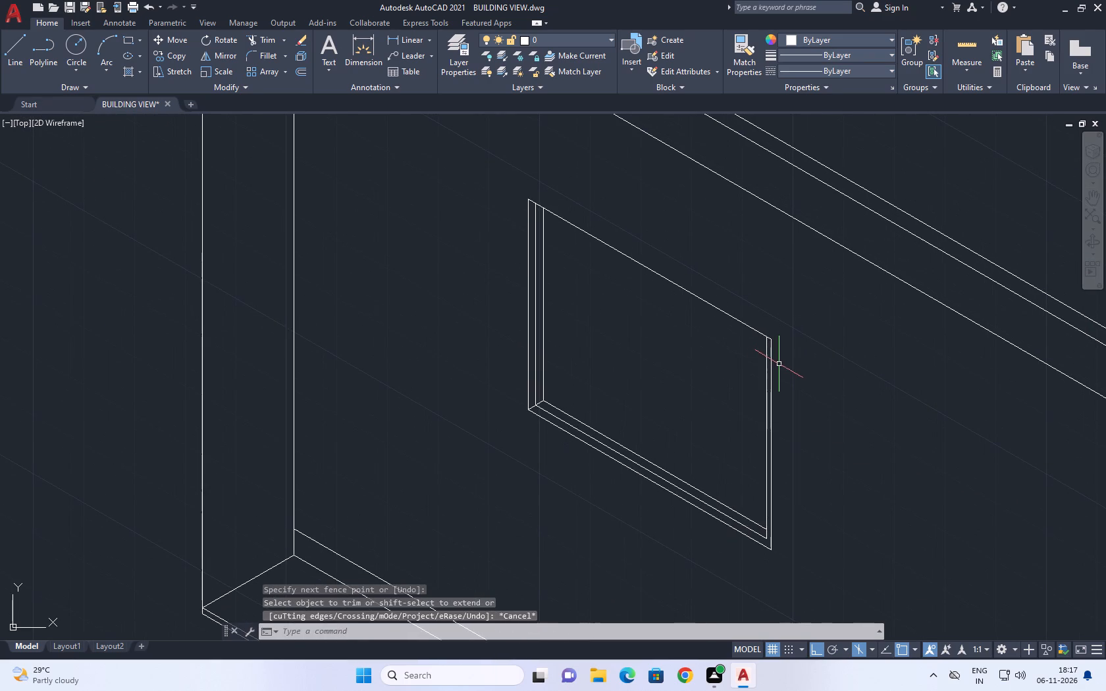
{"action": "left_click", "coordinate": [731, 300]}
{"action": "left_click", "coordinate": [710, 325]}
{"action": "key", "text": "c"}
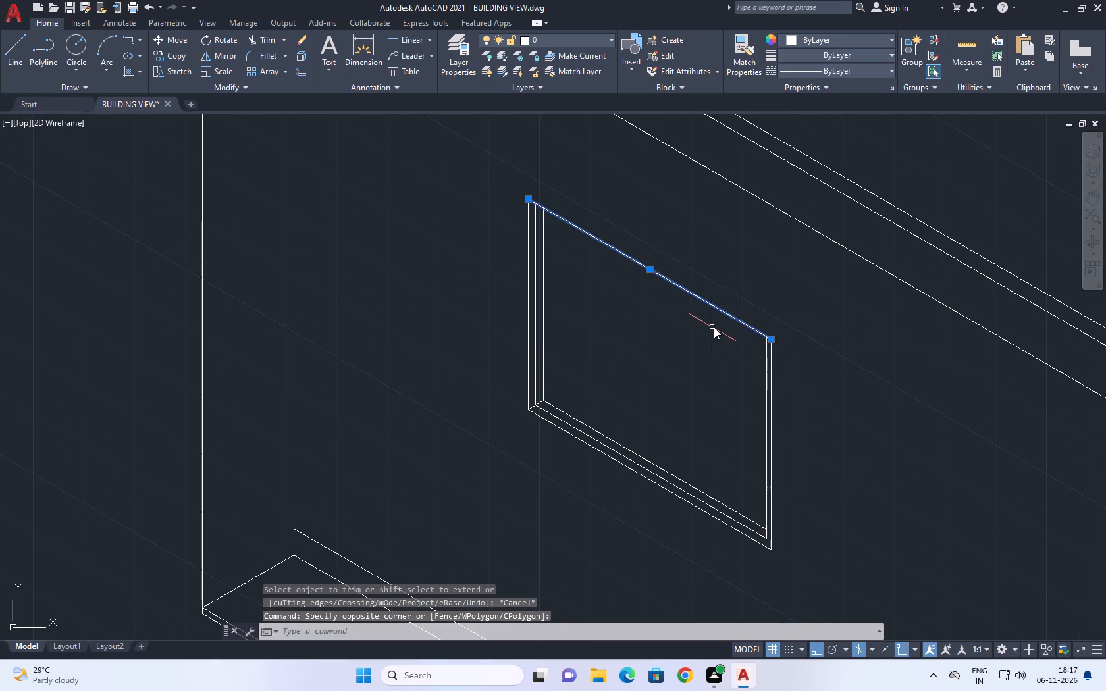
{"action": "type", "text": "o"}
{"action": "key", "text": "space"}
{"action": "left_click", "coordinate": [714, 325]}
{"action": "type", "text": "1"}
{"action": "key", "text": "space"}
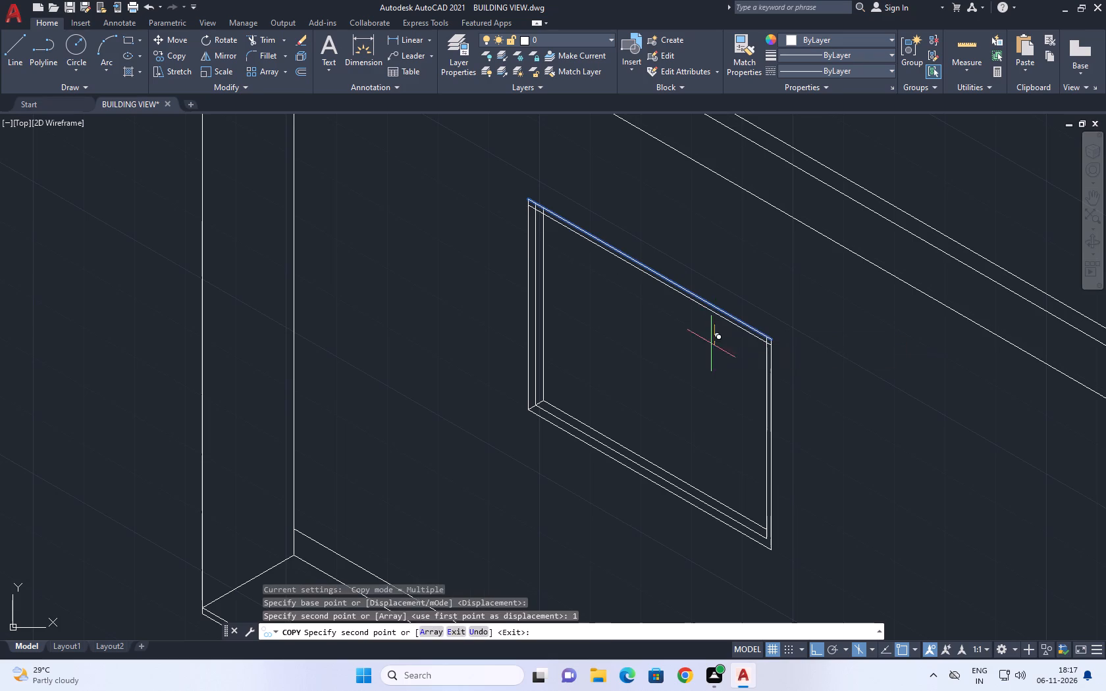
{"action": "key", "text": "Escape"}
Trim the upper-left corner, removing the copied top line outside the inner vertical and the inner vertical's stub above it.
{"action": "middle_click_drag", "start_coordinate": [569, 253], "coordinate": [594, 324]}
{"action": "type", "text": "tr"}
{"action": "key", "text": "space"}
{"action": "scroll", "coordinate": [573, 288], "scroll_direction": "up", "scroll_amount": 3}
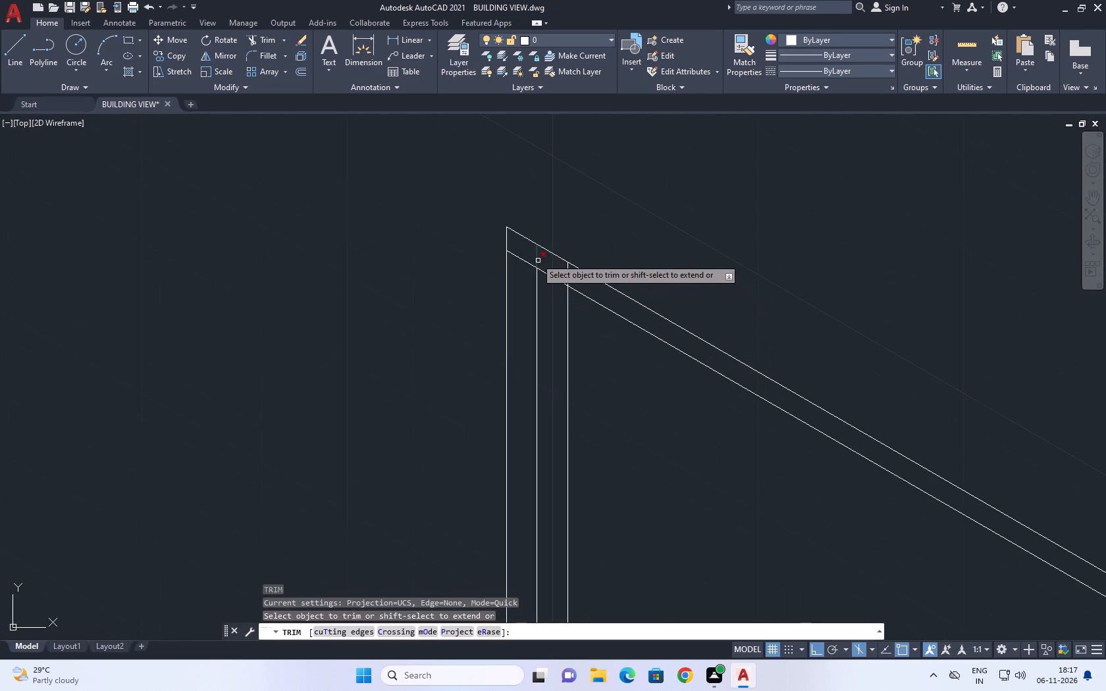
{"action": "left_click", "coordinate": [522, 256]}
{"action": "left_click", "coordinate": [518, 273]}
{"action": "scroll", "coordinate": [541, 268], "scroll_direction": "down", "scroll_amount": 3}
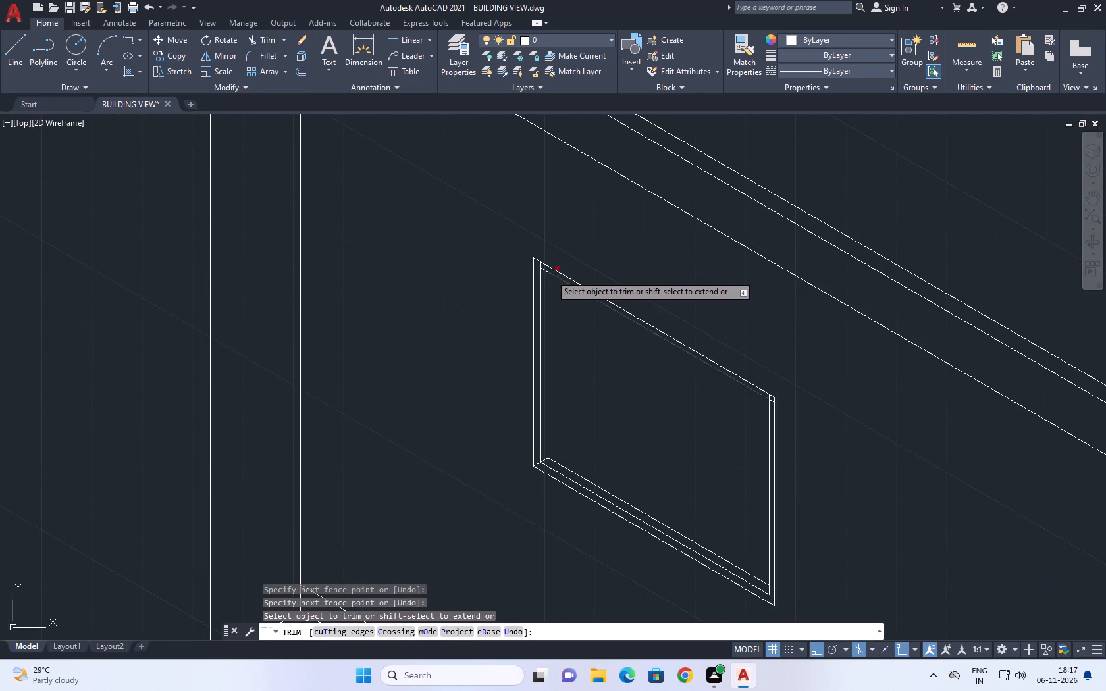
{"action": "scroll", "coordinate": [539, 268], "scroll_direction": "up", "scroll_amount": 2}
{"action": "left_click", "coordinate": [542, 276]}
{"action": "left_click", "coordinate": [545, 271]}
{"action": "scroll", "coordinate": [544, 282], "scroll_direction": "down", "scroll_amount": 3}
{"action": "scroll", "coordinate": [539, 275], "scroll_direction": "up", "scroll_amount": 4}
{"action": "left_click", "coordinate": [564, 295]}
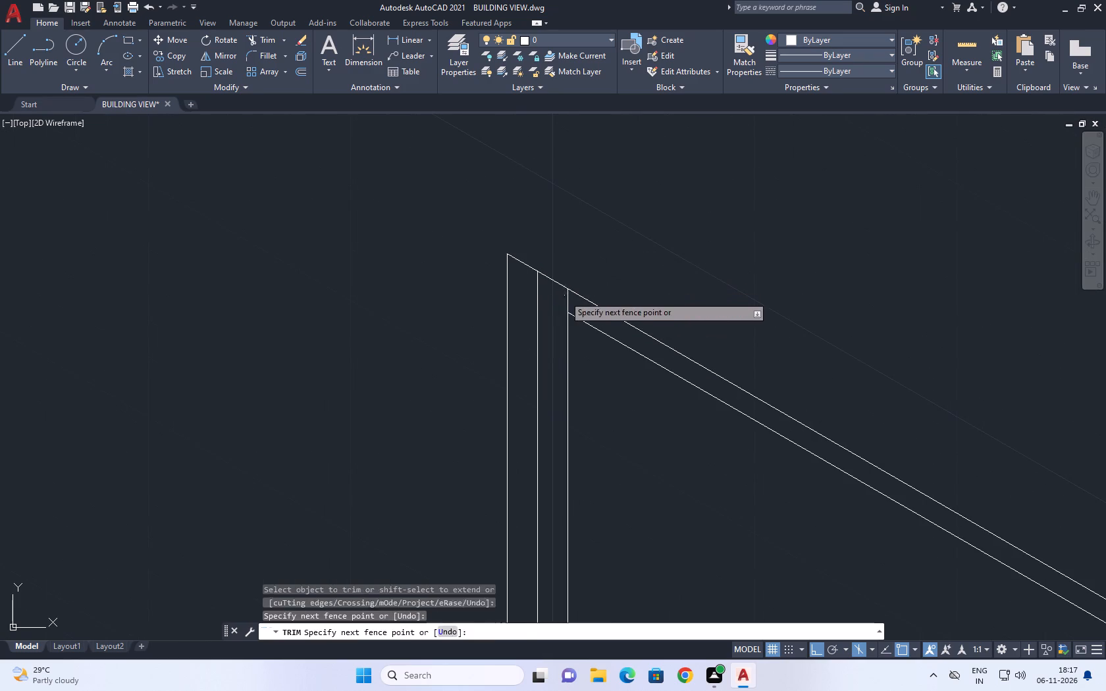
{"action": "left_click", "coordinate": [571, 303]}
Trim the inner right vertical's stub and the copied top line's overhang at the window's upper-right corner.
{"action": "scroll", "coordinate": [576, 294], "scroll_direction": "down", "scroll_amount": 4}
{"action": "scroll", "coordinate": [698, 365], "scroll_direction": "up", "scroll_amount": 6}
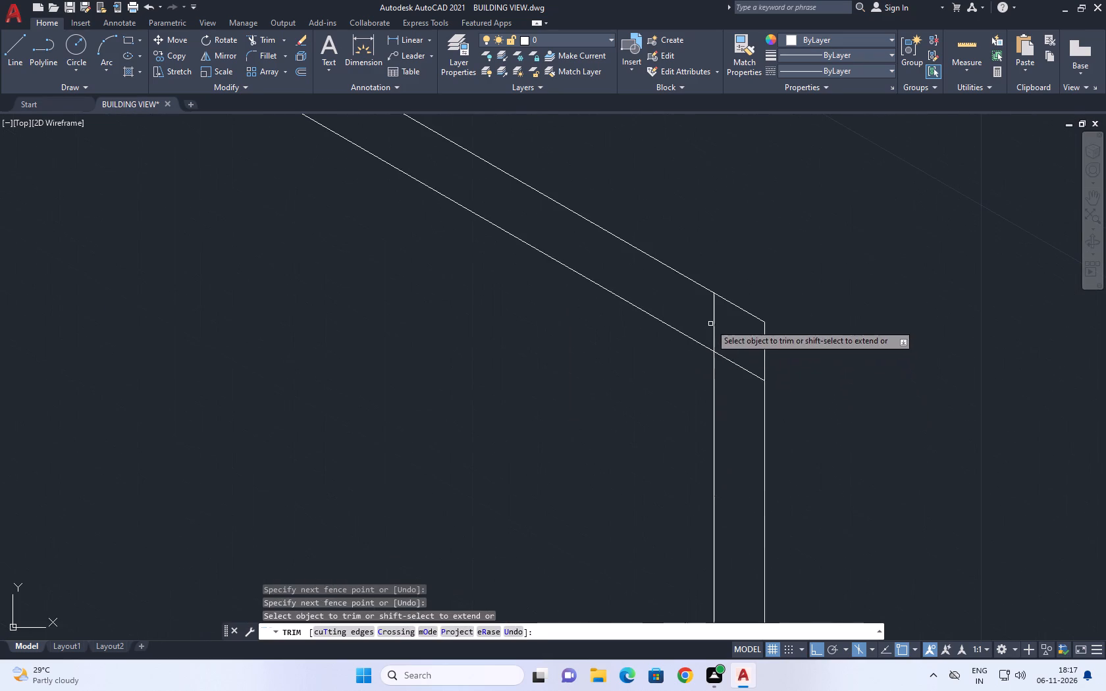
{"action": "left_click", "coordinate": [709, 322]}
{"action": "left_click", "coordinate": [729, 374]}
{"action": "scroll", "coordinate": [756, 335], "scroll_direction": "down", "scroll_amount": 8}
{"action": "key", "text": "Escape"}
{"action": "scroll", "coordinate": [746, 351], "scroll_direction": "up", "scroll_amount": 2}
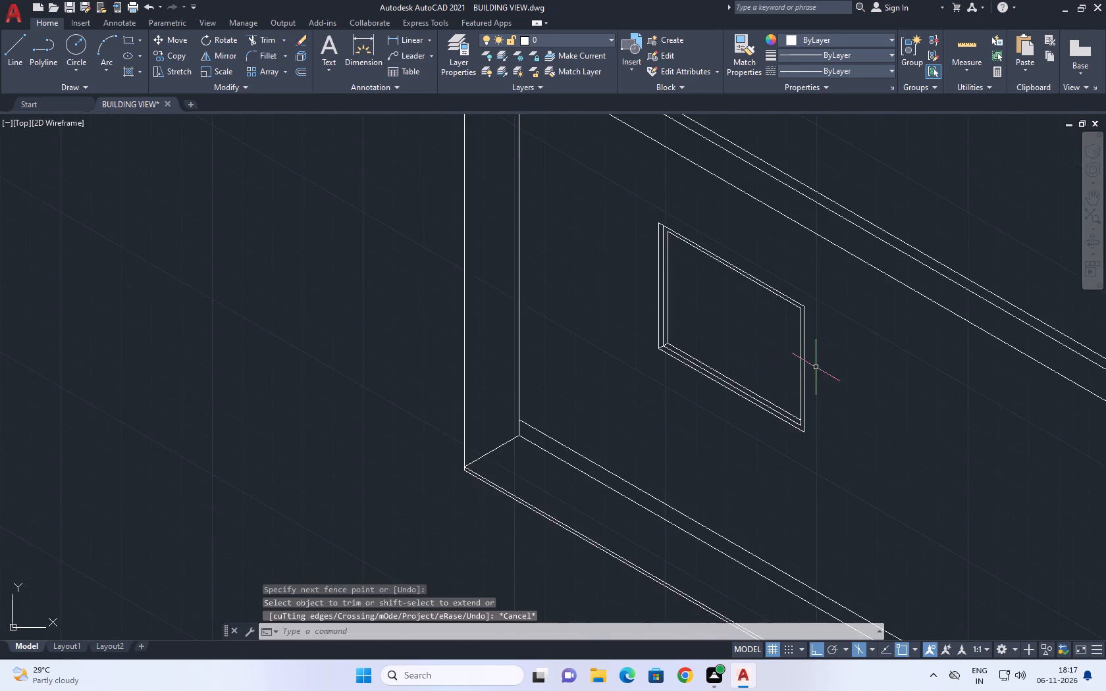
Copy the complete window twice along the wall's length, placing one near the wall's middle and one near its far end.
{"action": "middle_click_drag", "start_coordinate": [815, 373], "coordinate": [575, 330]}
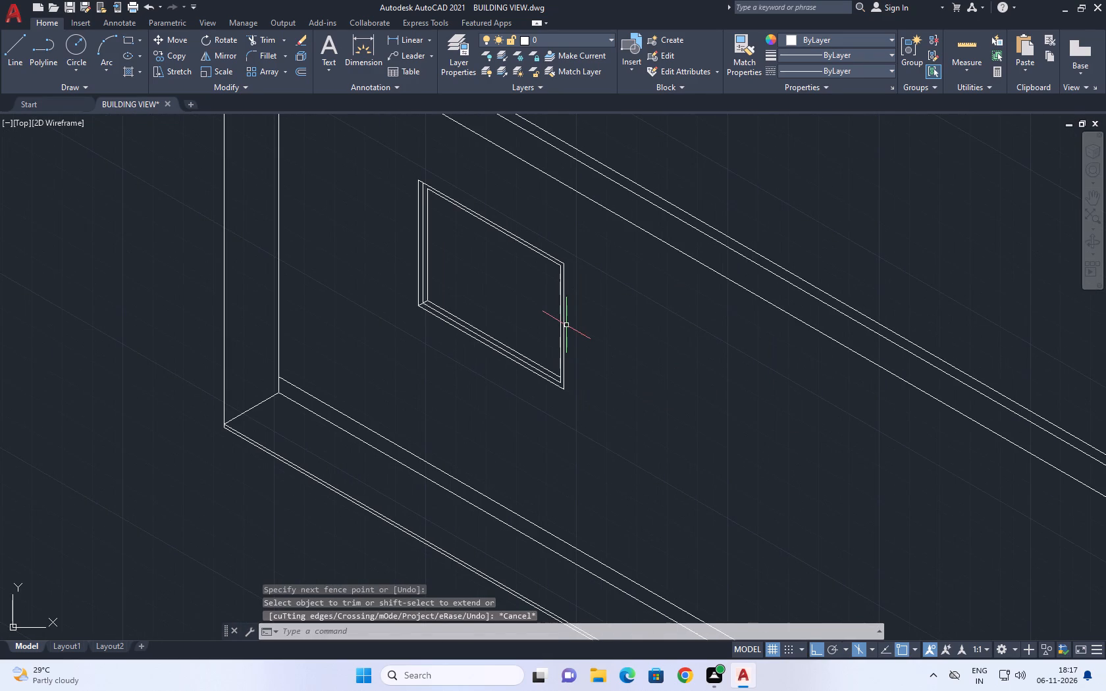
{"action": "middle_click_drag", "start_coordinate": [593, 388], "coordinate": [576, 339]}
{"action": "left_click_drag", "start_coordinate": [566, 199], "coordinate": [564, 210]}
{"action": "left_click", "coordinate": [382, 306]}
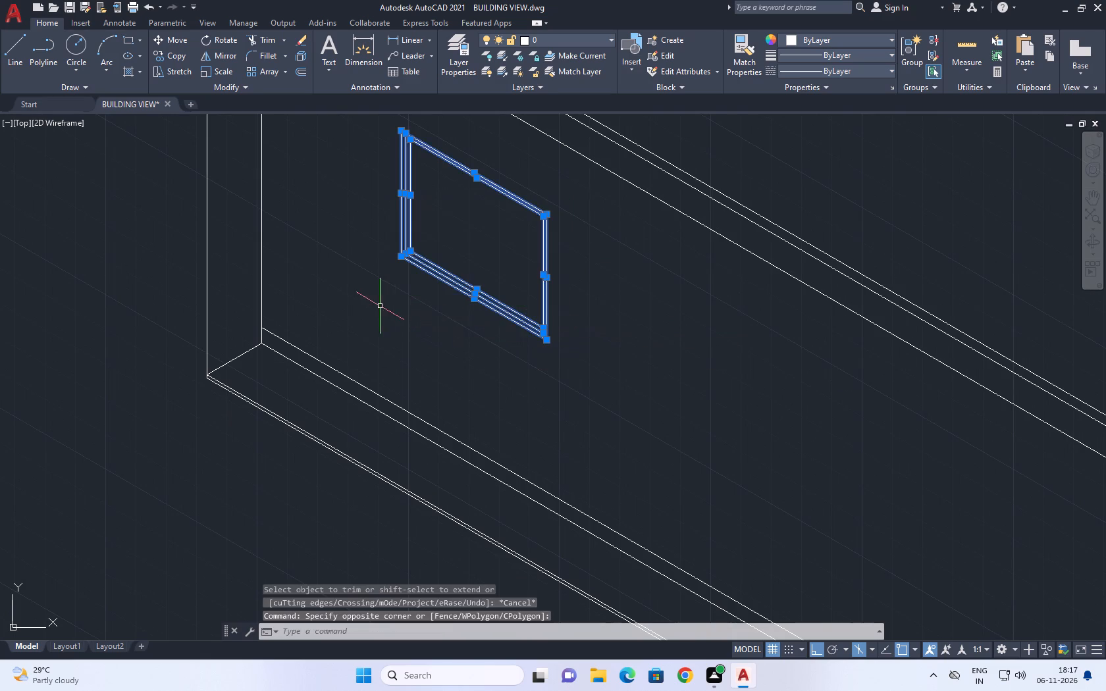
{"action": "middle_click_drag", "start_coordinate": [575, 285], "coordinate": [593, 349]}
{"action": "left_click", "coordinate": [446, 178]}
{"action": "left_click", "coordinate": [405, 263]}
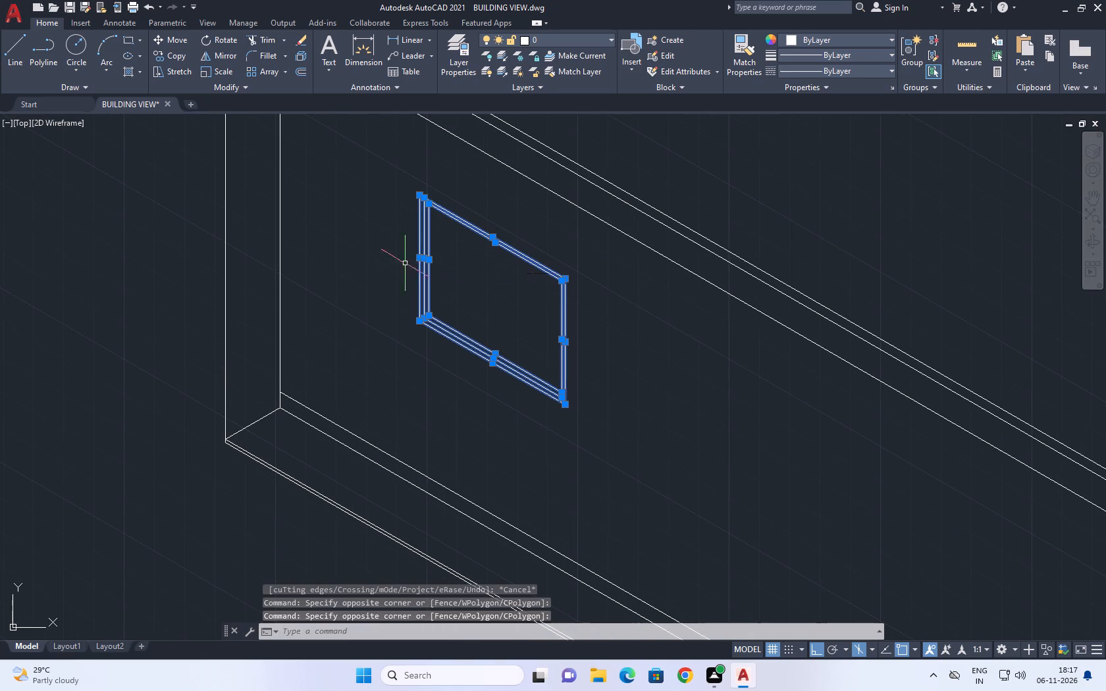
{"action": "left_click", "coordinate": [589, 444]}
{"action": "left_click", "coordinate": [536, 253]}
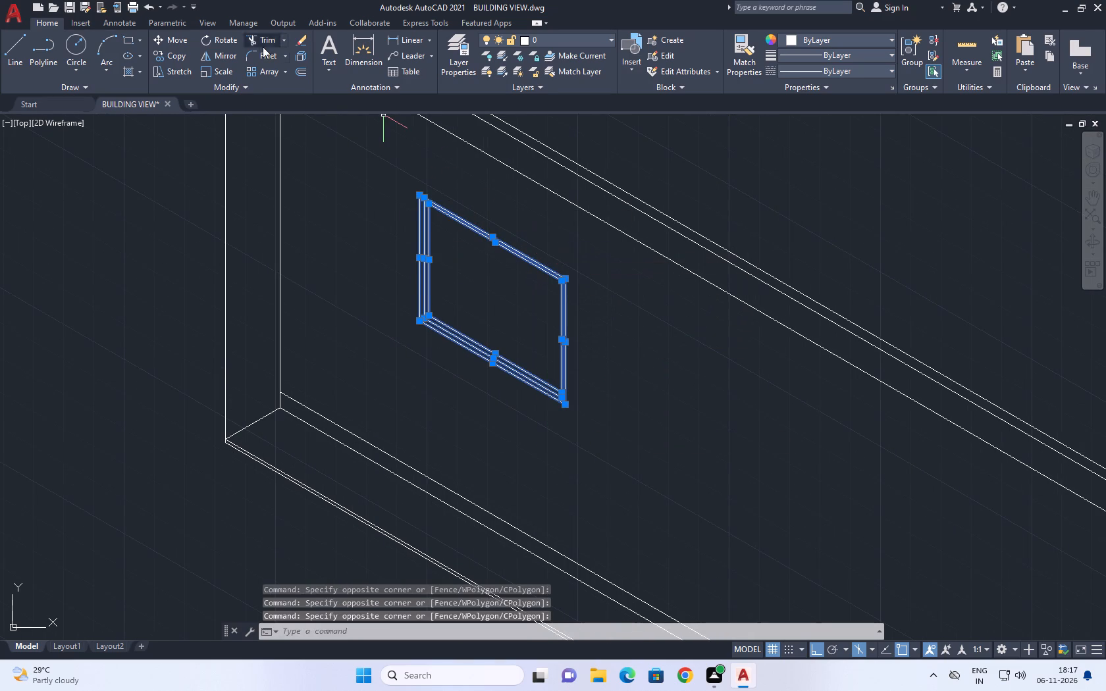
{"action": "left_click", "coordinate": [173, 59]}
{"action": "middle_click_drag", "start_coordinate": [686, 428], "coordinate": [587, 295]}
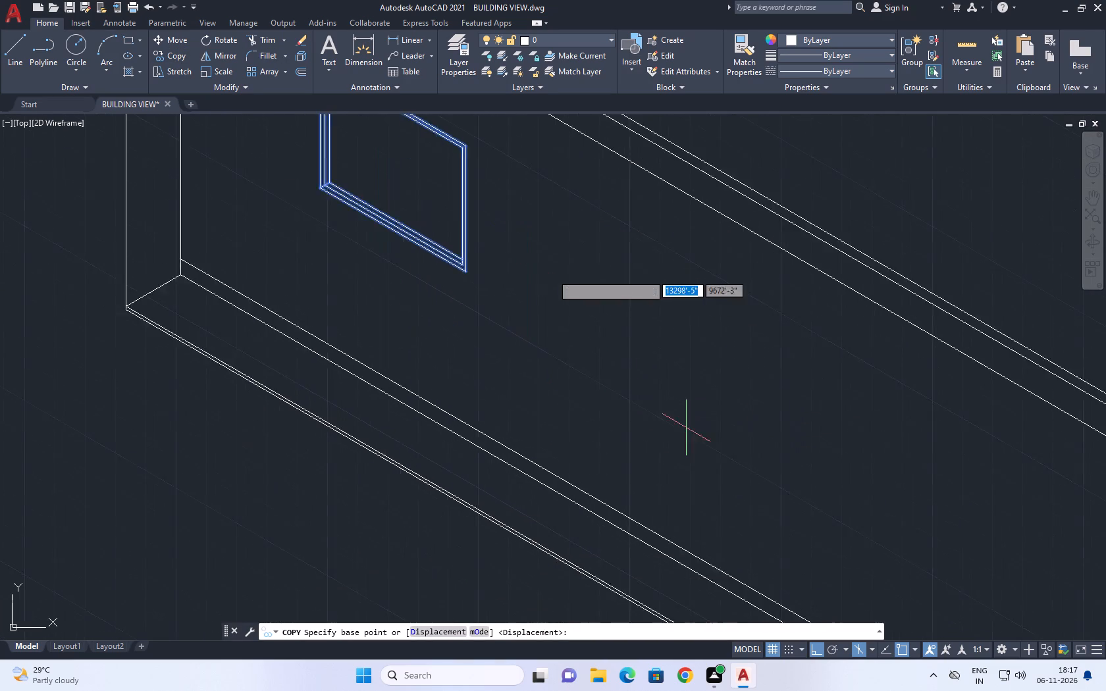
{"action": "scroll", "coordinate": [544, 272], "scroll_direction": "down", "scroll_amount": 1}
{"action": "scroll", "coordinate": [591, 331], "scroll_direction": "down", "scroll_amount": 2}
{"action": "left_click", "coordinate": [612, 342]}
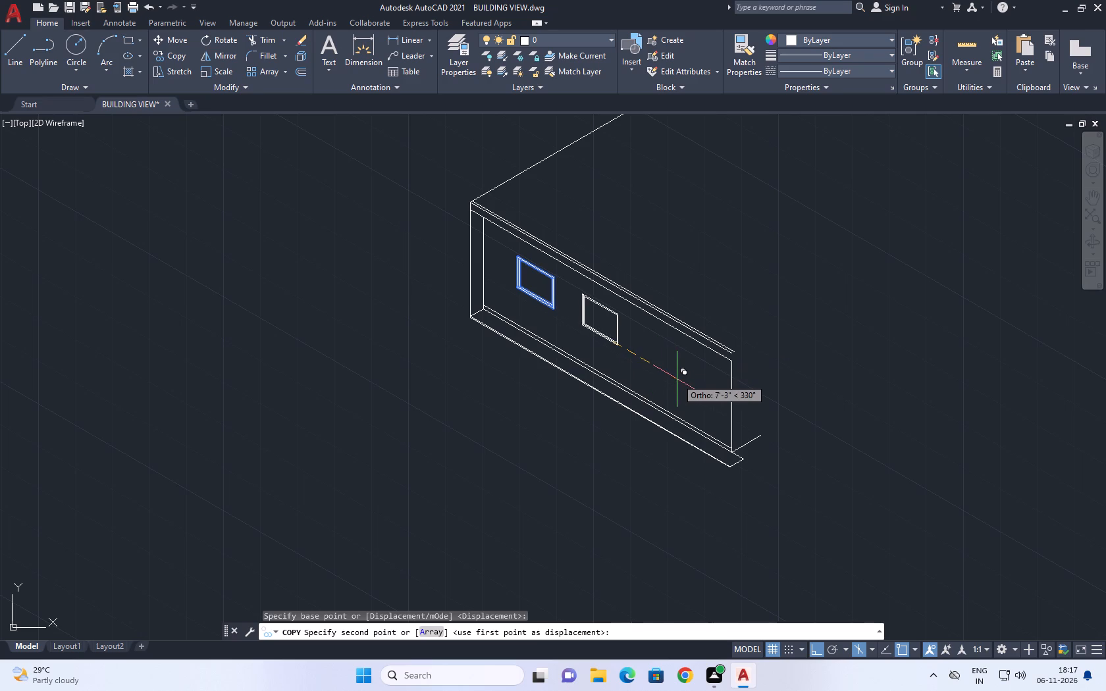
{"action": "left_click", "coordinate": [687, 382]}
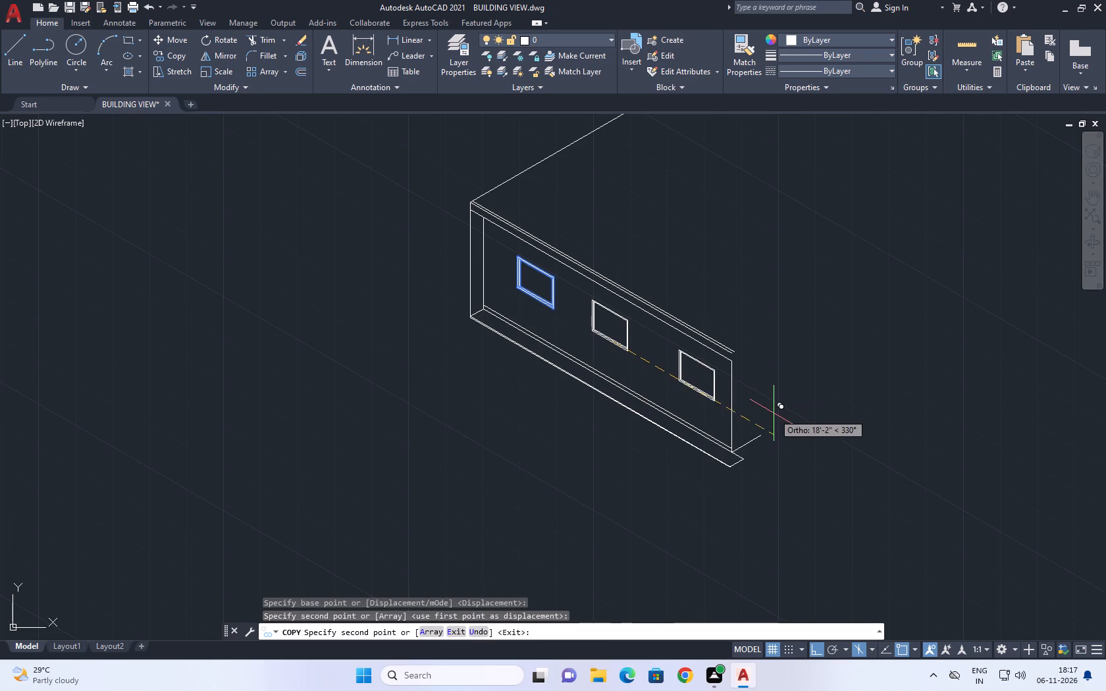
{"action": "left_click", "coordinate": [768, 410]}
{"action": "right_click", "coordinate": [801, 332]}
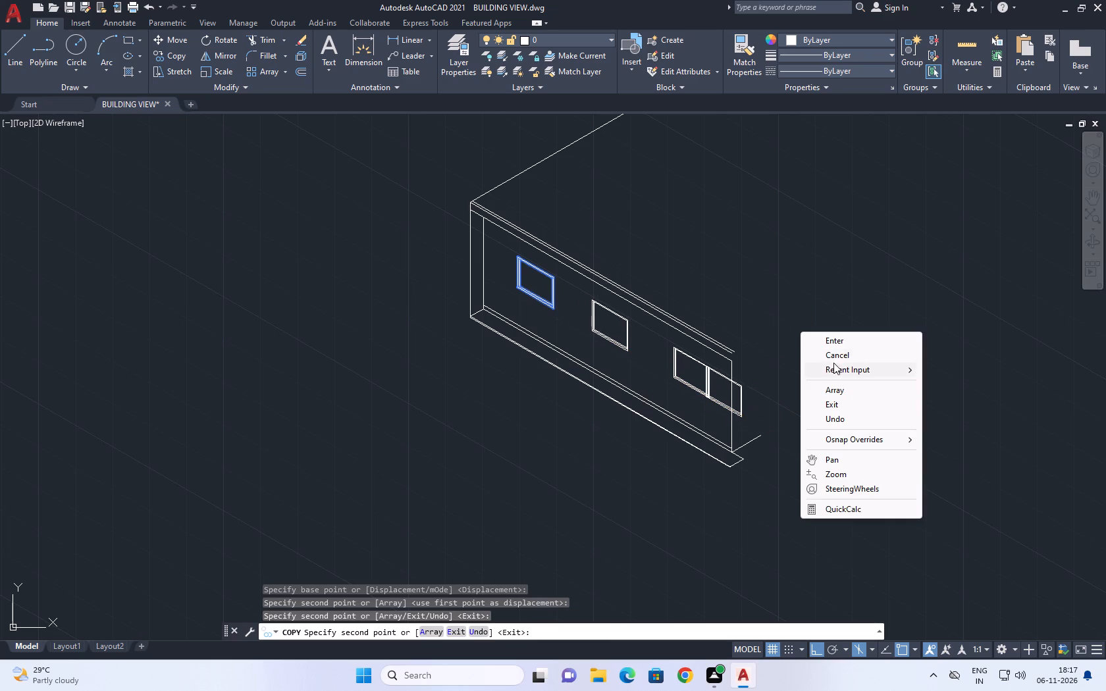
{"action": "left_click", "coordinate": [841, 355]}
Fillet the lower of the two top roof-edge lines with the wall's right vertical so they meet at a corner.
{"action": "middle_click_drag", "start_coordinate": [685, 328], "coordinate": [711, 409]}
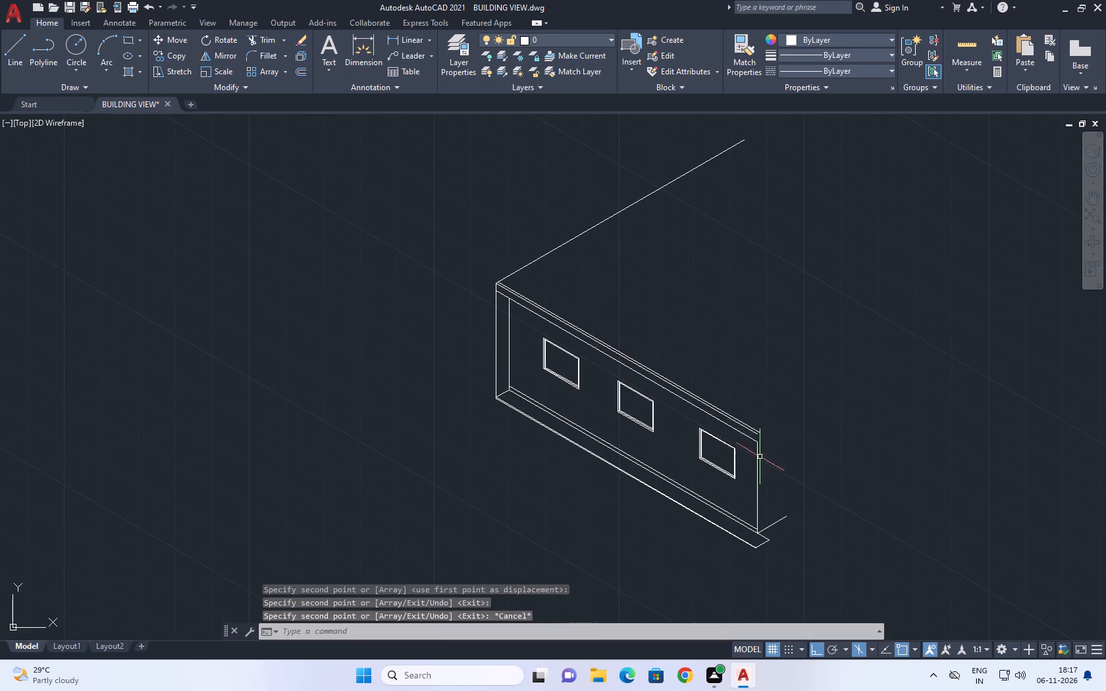
{"action": "scroll", "coordinate": [779, 471], "scroll_direction": "up", "scroll_amount": 2}
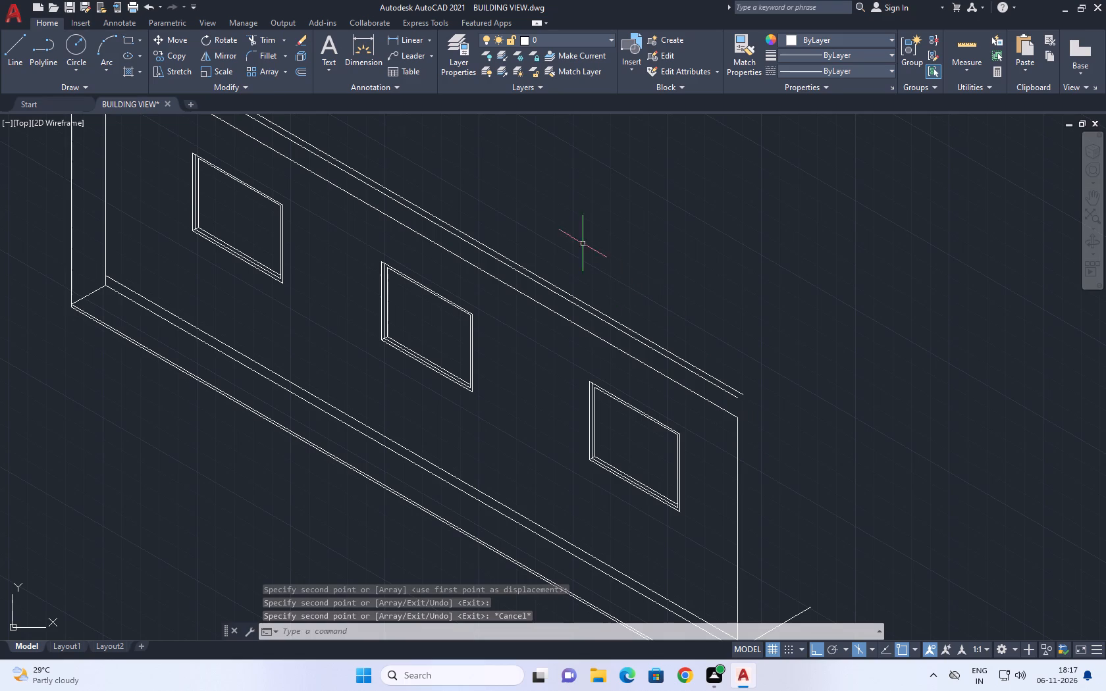
{"action": "left_click", "coordinate": [269, 57]}
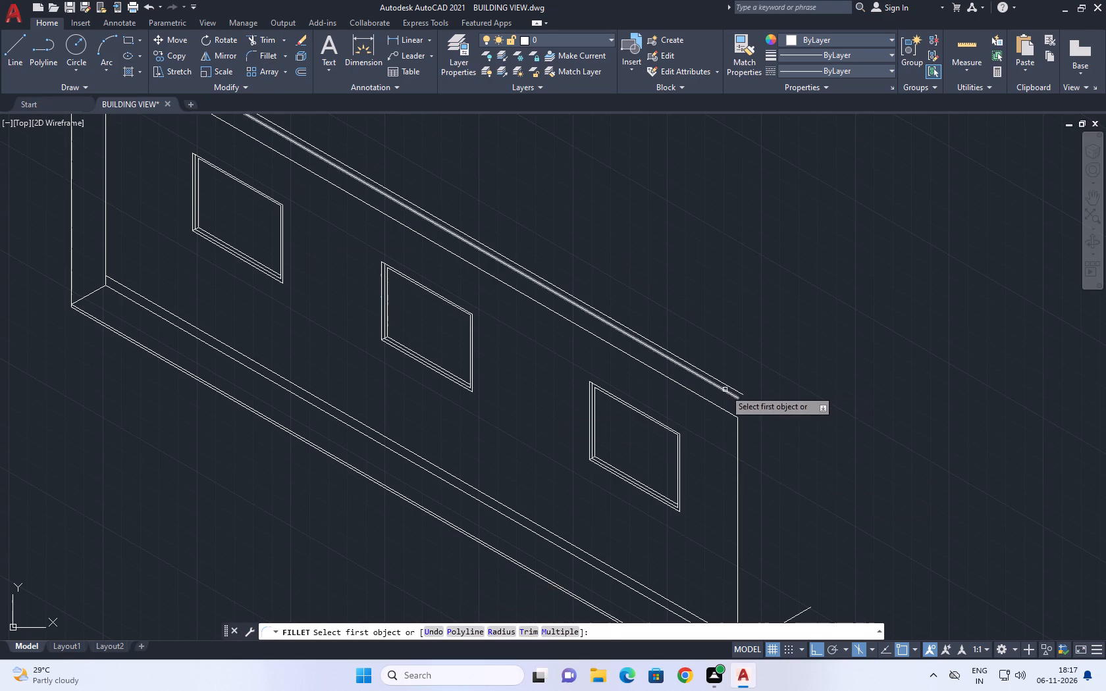
{"action": "left_click", "coordinate": [725, 390]}
{"action": "left_click", "coordinate": [737, 427]}
Draw a short line joining the new roof-edge corner to the open end of the topmost roof line.
{"action": "middle_click_drag", "start_coordinate": [746, 292], "coordinate": [711, 349]}
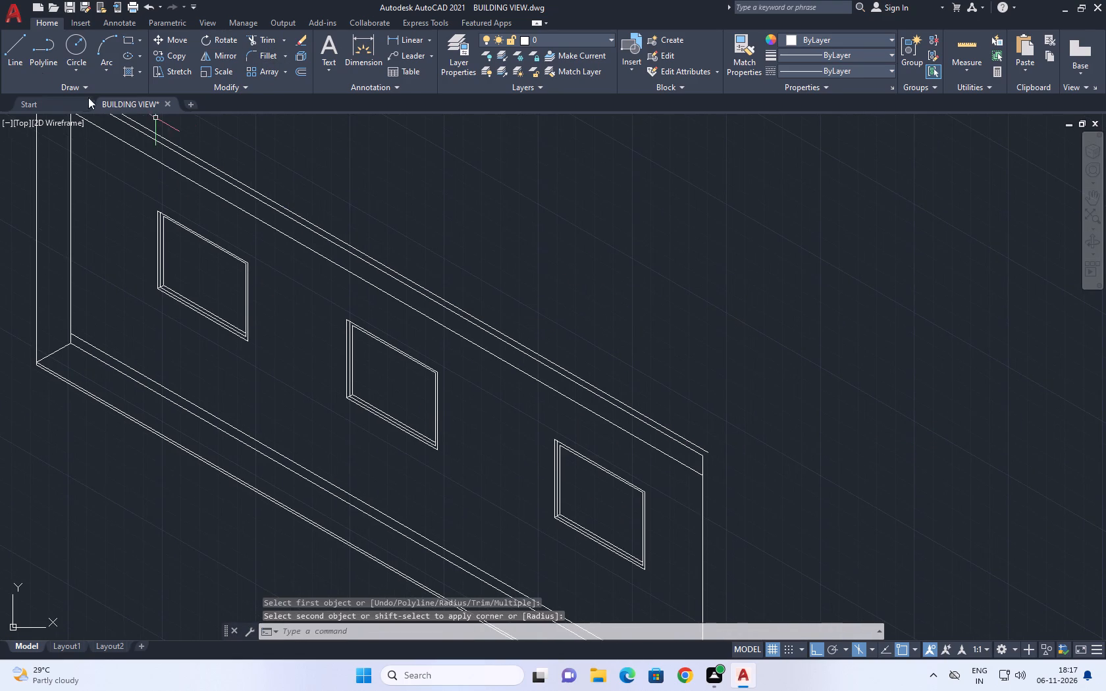
{"action": "left_click", "coordinate": [13, 50]}
{"action": "scroll", "coordinate": [738, 452], "scroll_direction": "up", "scroll_amount": 3}
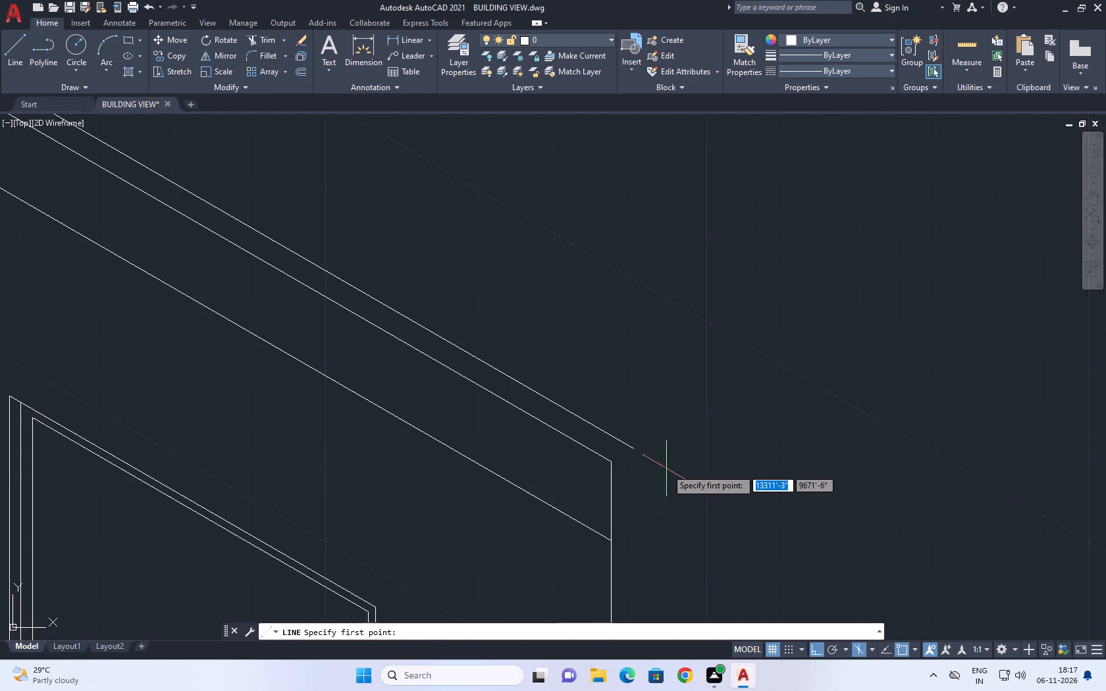
{"action": "left_click", "coordinate": [614, 463]}
{"action": "left_click", "coordinate": [633, 449]}
{"action": "right_click_drag", "start_coordinate": [627, 272], "coordinate": [627, 303]}
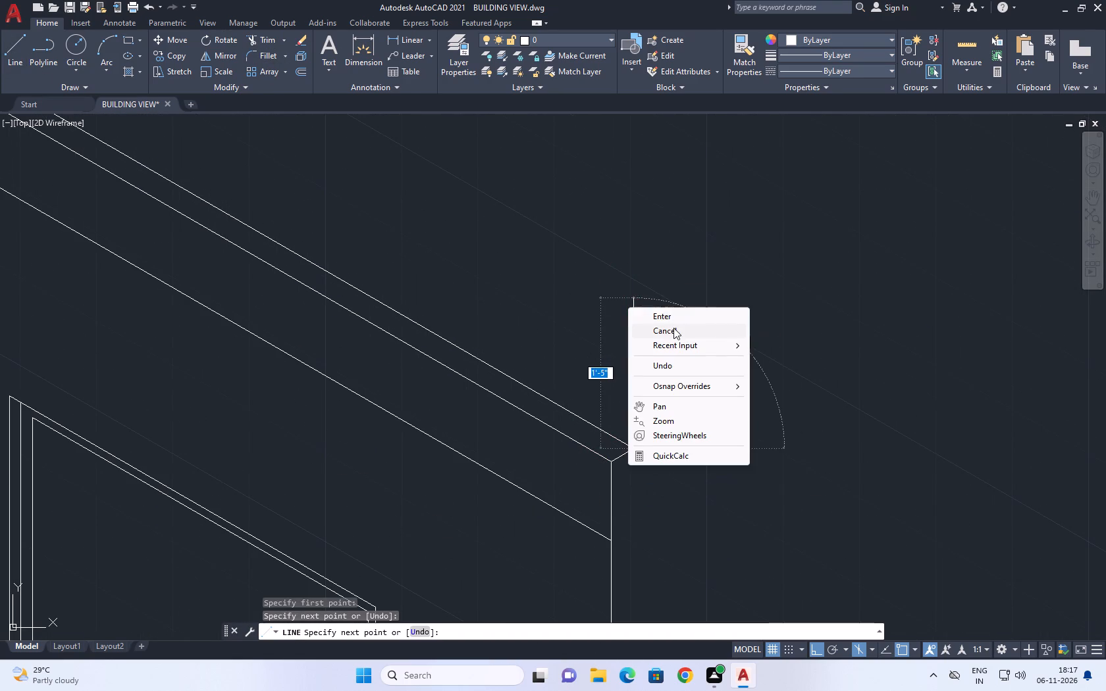
{"action": "left_click", "coordinate": [673, 326]}
From the corner of the lowest roof-edge line and the right vertical, draw a long receding line at 30° on the top isoplane.
{"action": "scroll", "coordinate": [614, 341], "scroll_direction": "down", "scroll_amount": 4}
{"action": "middle_click_drag", "start_coordinate": [646, 341], "coordinate": [664, 368]}
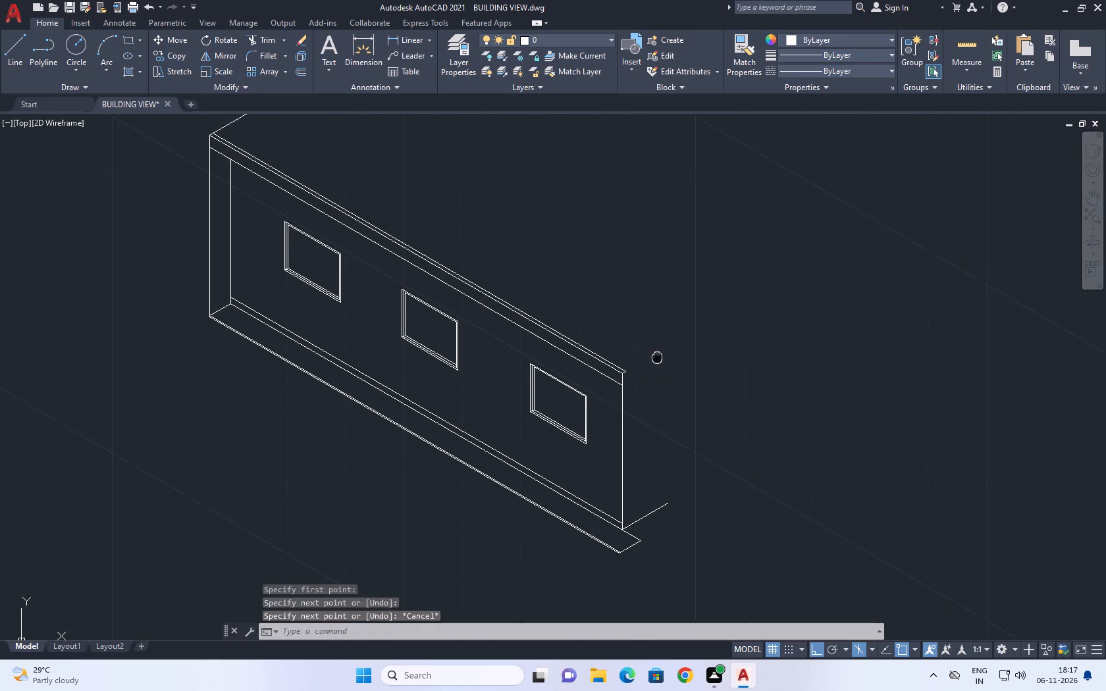
{"action": "middle_click_drag", "start_coordinate": [664, 368], "coordinate": [673, 377]}
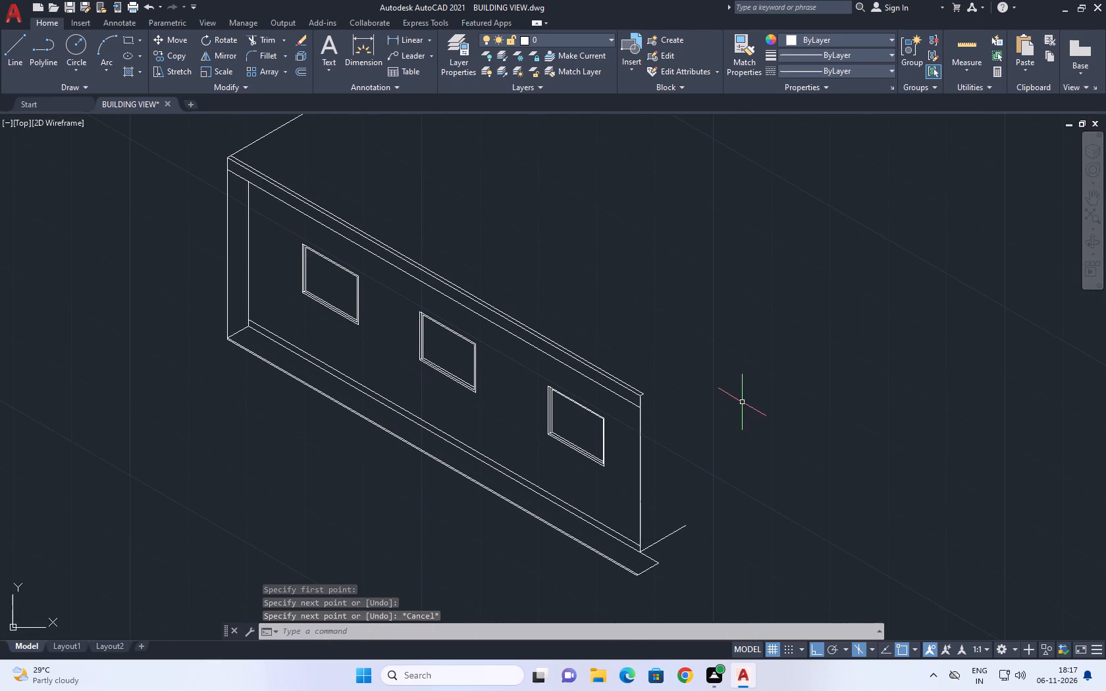
{"action": "scroll", "coordinate": [638, 405], "scroll_direction": "up", "scroll_amount": 1}
{"action": "middle_click_drag", "start_coordinate": [729, 400], "coordinate": [664, 434]}
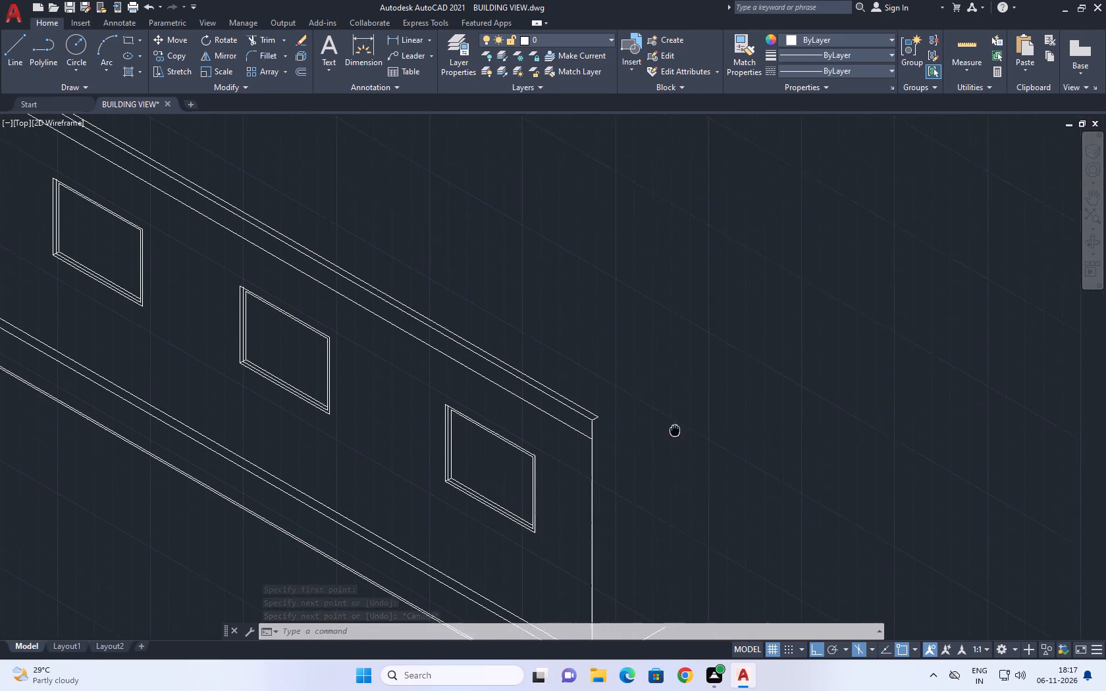
{"action": "middle_click_drag", "start_coordinate": [664, 434], "coordinate": [656, 437]}
{"action": "left_click", "coordinate": [9, 46]}
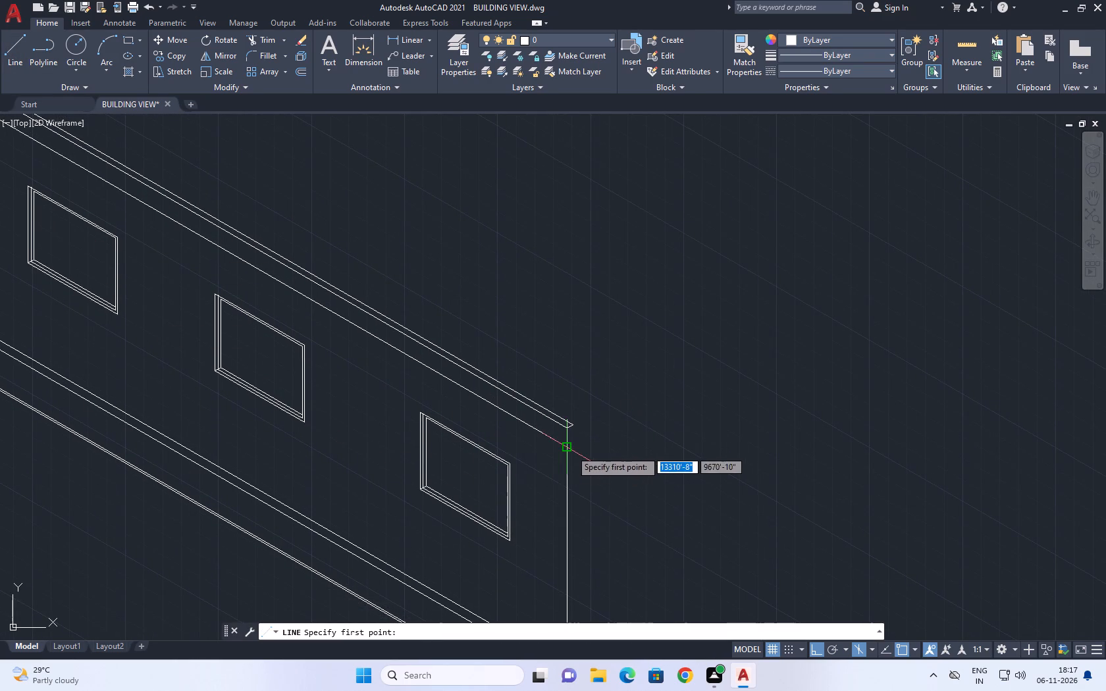
{"action": "left_click", "coordinate": [571, 446]}
{"action": "scroll", "coordinate": [724, 392], "scroll_direction": "down", "scroll_amount": 2}
{"action": "middle_click_drag", "start_coordinate": [800, 338], "coordinate": [684, 387]}
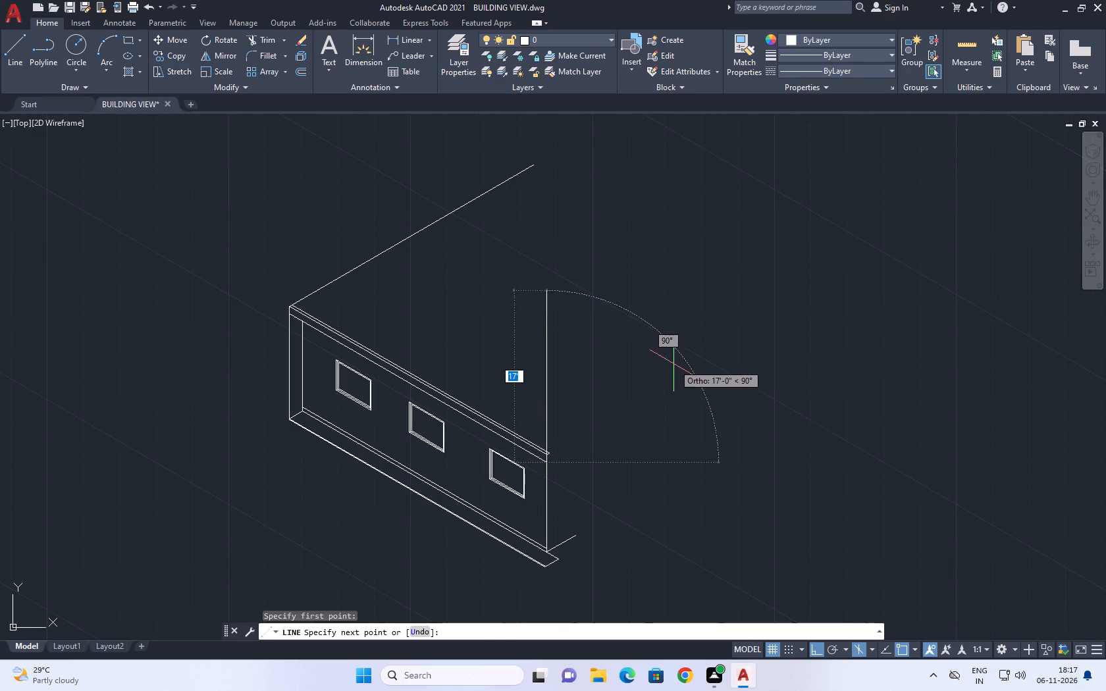
{"action": "key", "text": "F5"}
{"action": "middle_click_drag", "start_coordinate": [772, 311], "coordinate": [735, 349]}
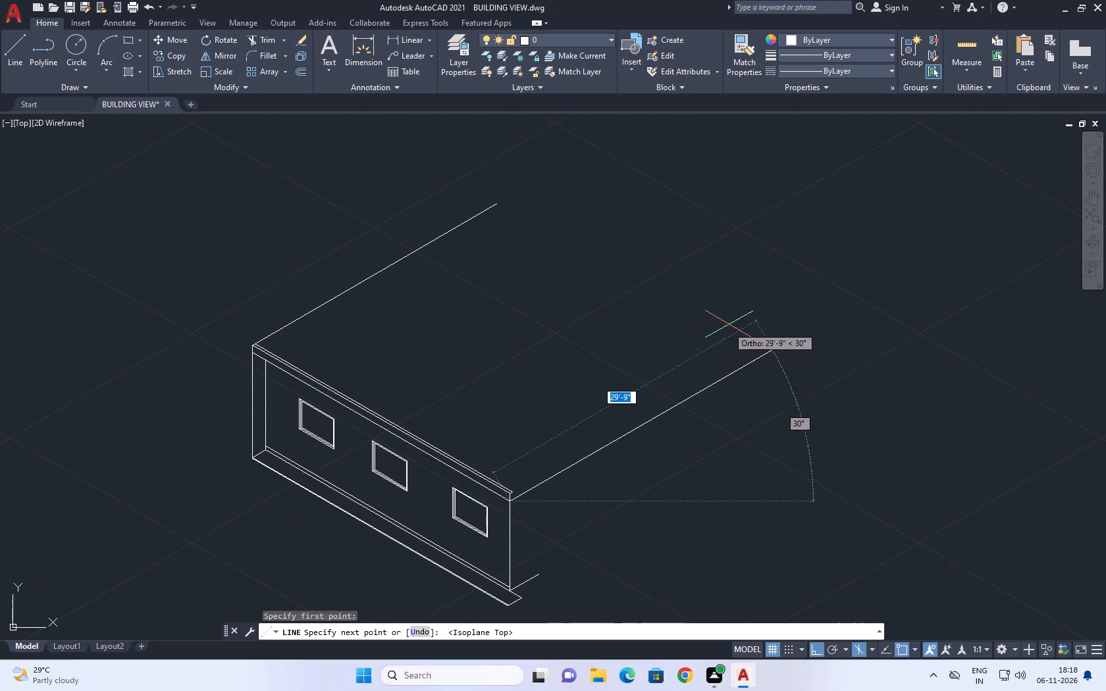
{"action": "left_click", "coordinate": [780, 304]}
{"action": "right_click", "coordinate": [676, 266]}
{"action": "left_click", "coordinate": [728, 292]}
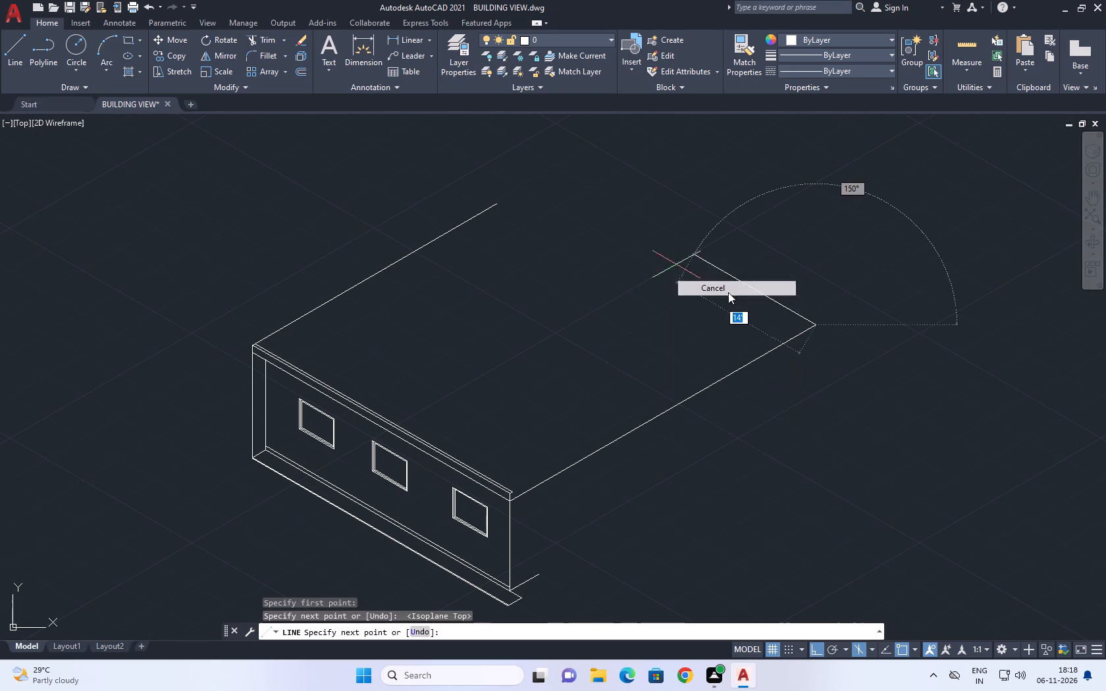
Draw a parallel 30° line from the topmost roof line's end corner, about as far back as the lower receding line.
{"action": "middle_click_drag", "start_coordinate": [560, 438], "coordinate": [598, 411]}
{"action": "scroll", "coordinate": [555, 465], "scroll_direction": "up", "scroll_amount": 2}
{"action": "middle_click_drag", "start_coordinate": [542, 467], "coordinate": [561, 467]}
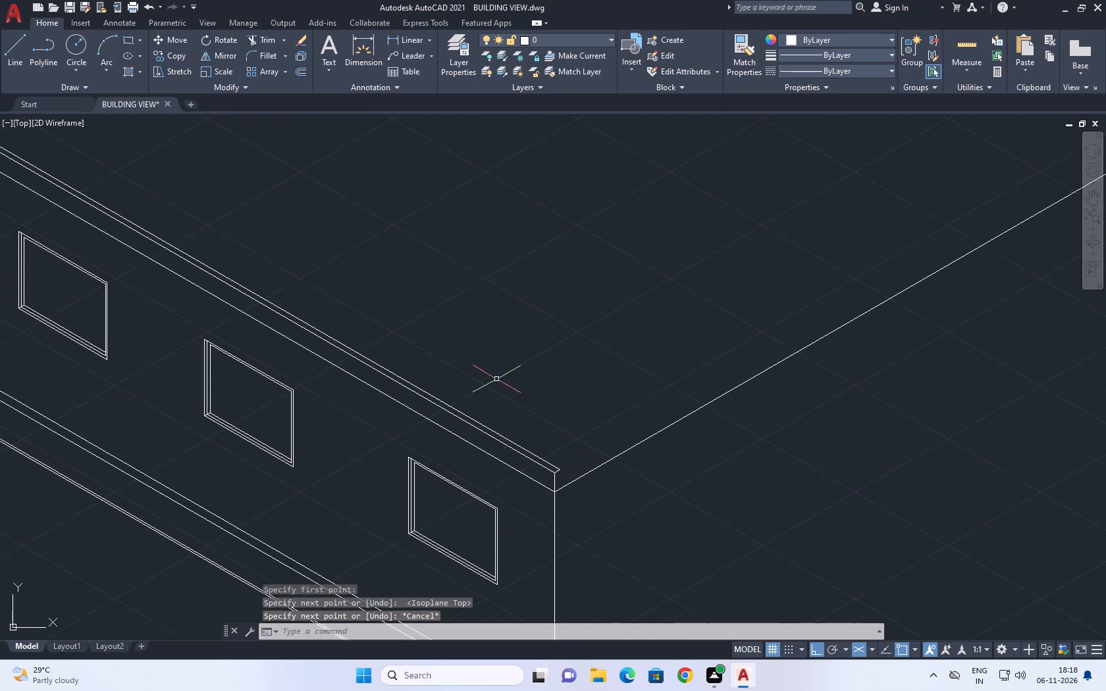
{"action": "left_click", "coordinate": [4, 50]}
{"action": "scroll", "coordinate": [567, 507], "scroll_direction": "up", "scroll_amount": 2}
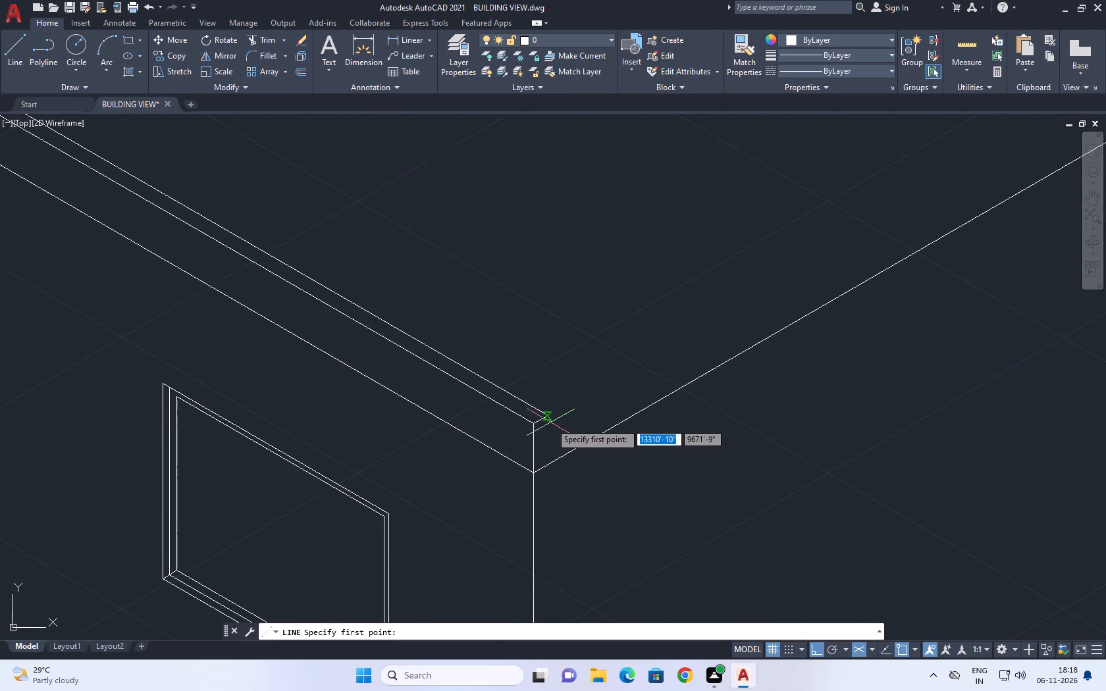
{"action": "left_click", "coordinate": [549, 415]}
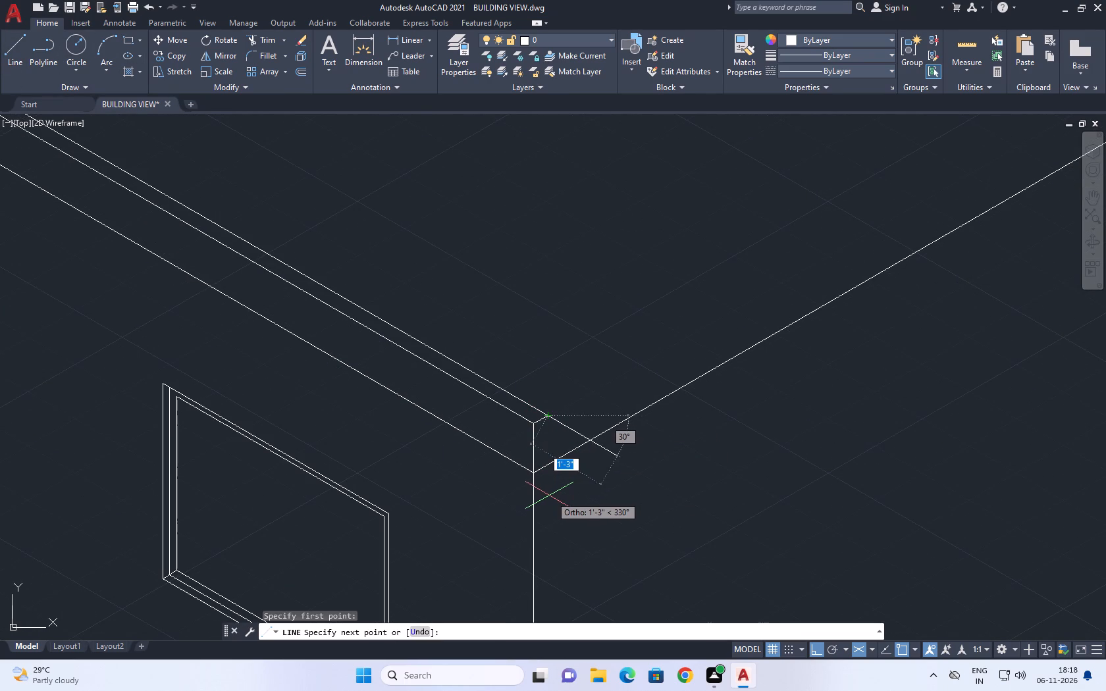
{"action": "middle_click_drag", "start_coordinate": [768, 273], "coordinate": [734, 286]}
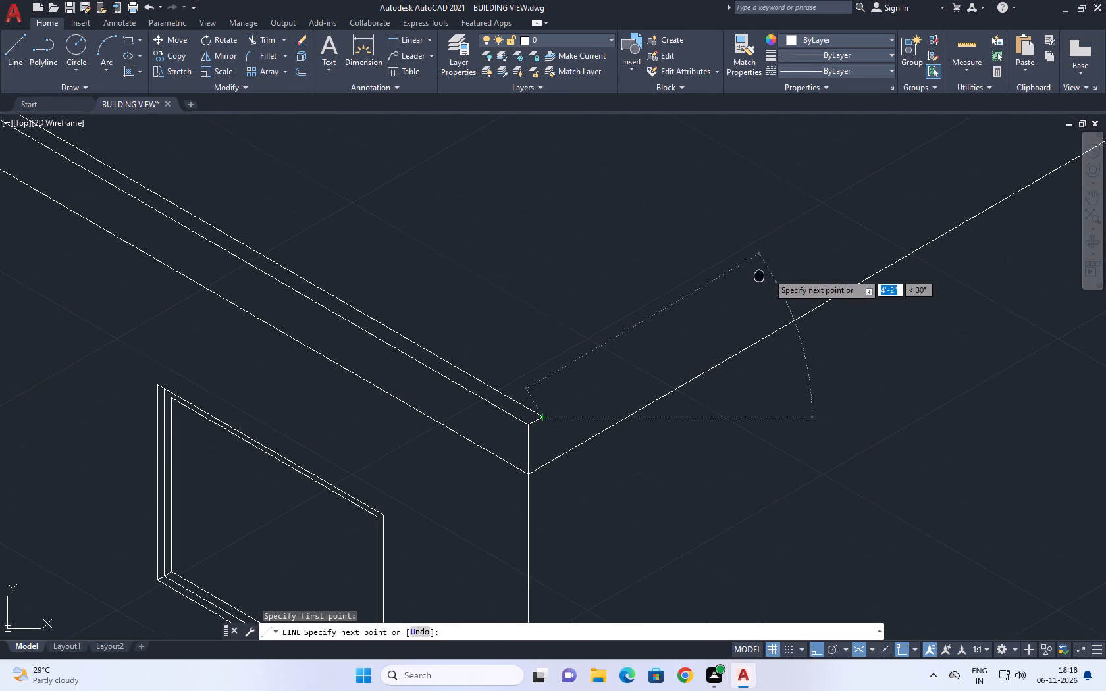
{"action": "middle_click_drag", "start_coordinate": [734, 286], "coordinate": [683, 314]}
{"action": "scroll", "coordinate": [552, 403], "scroll_direction": "down", "scroll_amount": 2}
{"action": "middle_click_drag", "start_coordinate": [758, 230], "coordinate": [402, 391]}
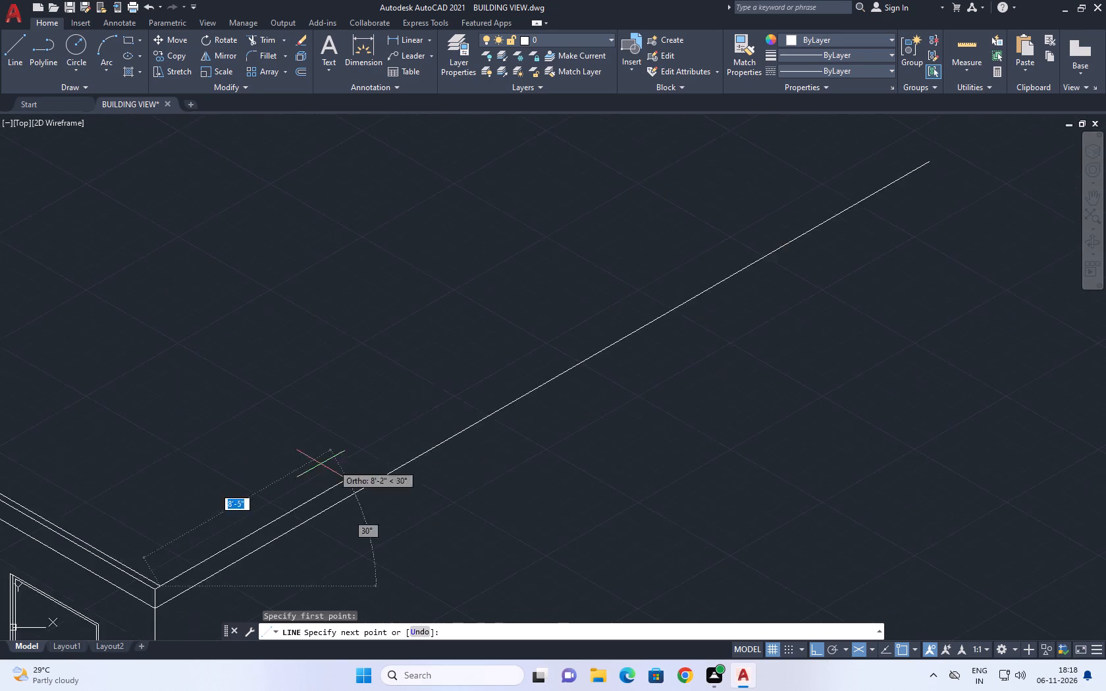
{"action": "scroll", "coordinate": [472, 396], "scroll_direction": "down", "scroll_amount": 2}
{"action": "left_click", "coordinate": [627, 290]}
{"action": "right_click", "coordinate": [689, 230]}
{"action": "left_click", "coordinate": [729, 260]}
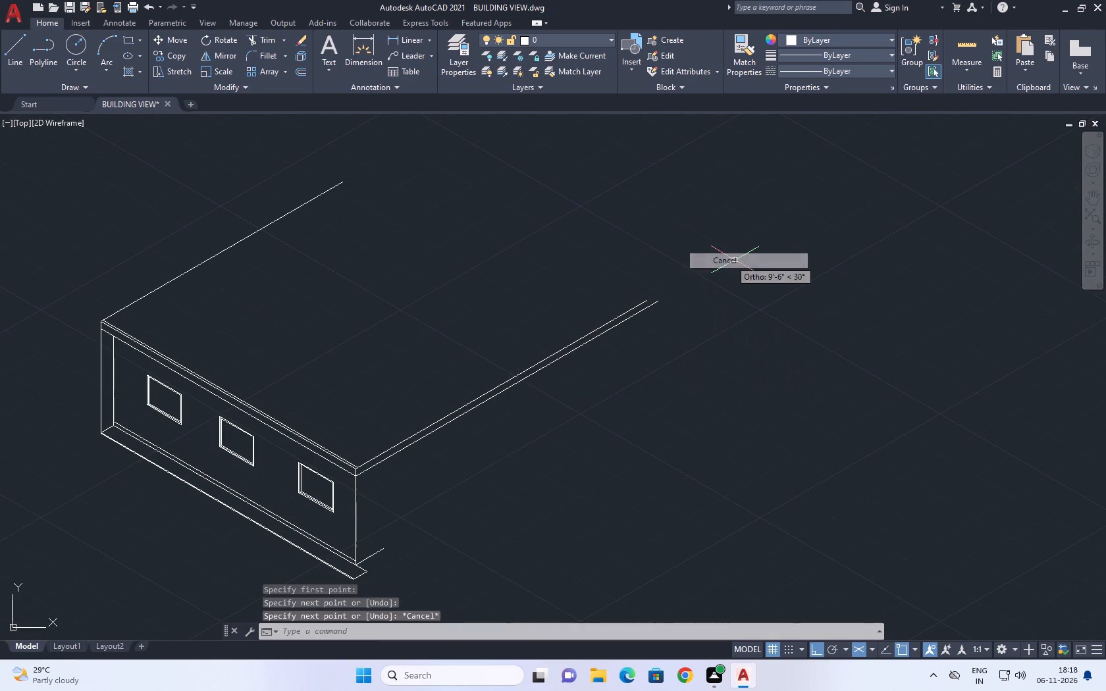
Copy the upper receding roof line inward along the 150° direction at distances of 2" and 3".
{"action": "middle_click_drag", "start_coordinate": [718, 273], "coordinate": [804, 281]}
{"action": "scroll", "coordinate": [467, 480], "scroll_direction": "up", "scroll_amount": 3}
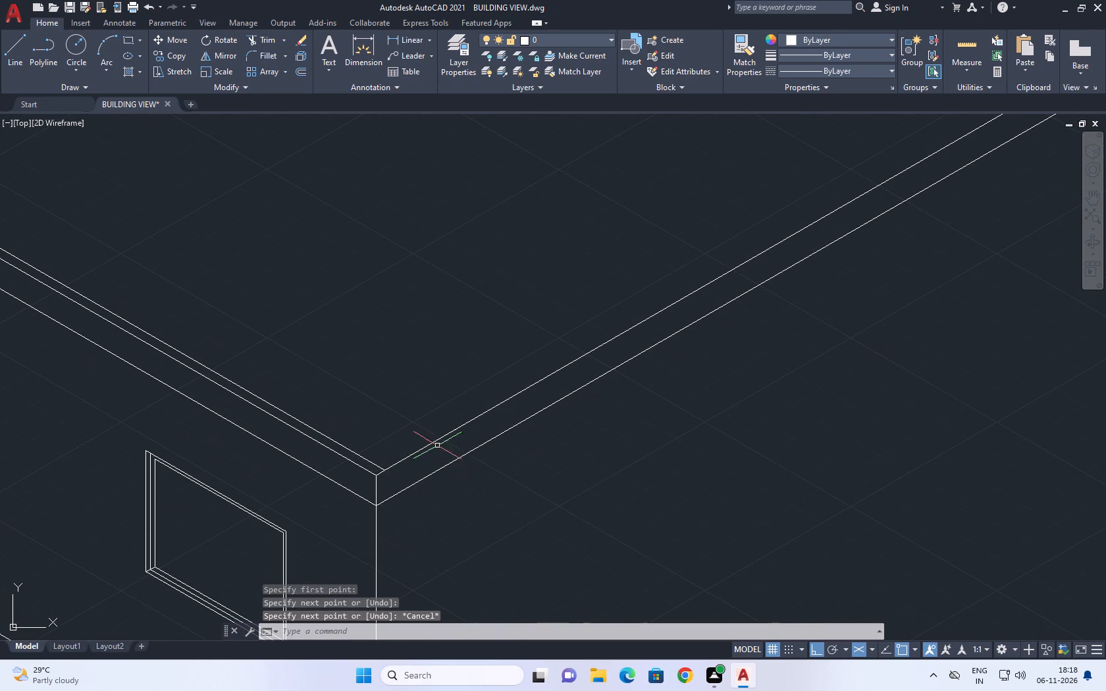
{"action": "left_click", "coordinate": [437, 444]}
{"action": "left_click", "coordinate": [427, 428]}
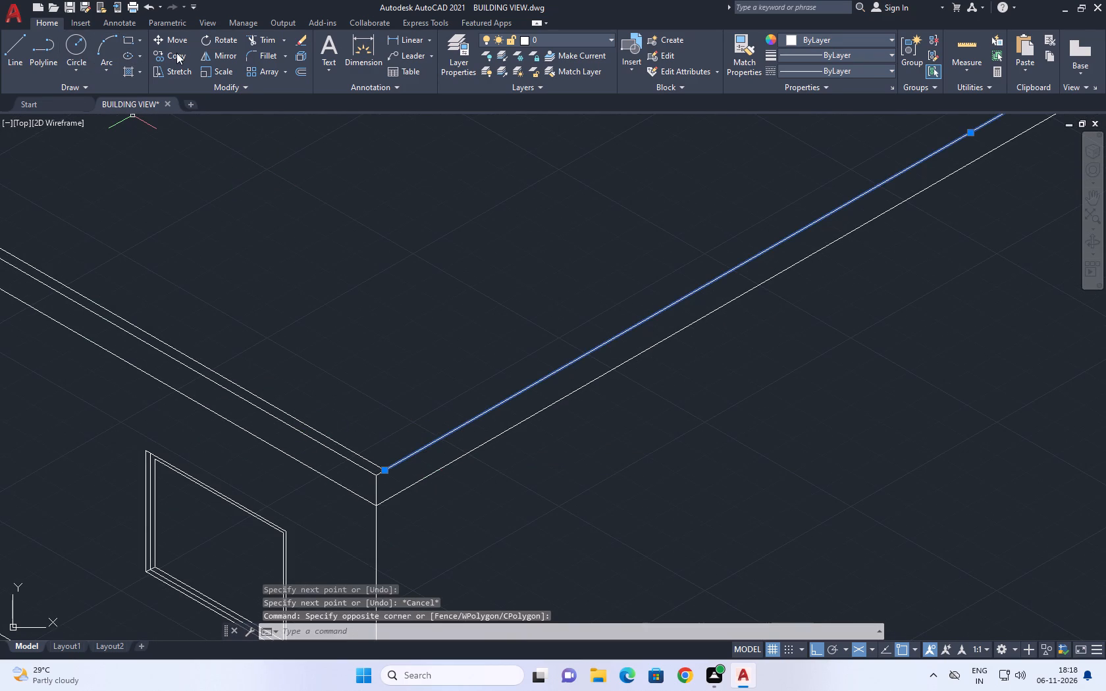
{"action": "left_click", "coordinate": [176, 53]}
{"action": "scroll", "coordinate": [365, 483], "scroll_direction": "up", "scroll_amount": 3}
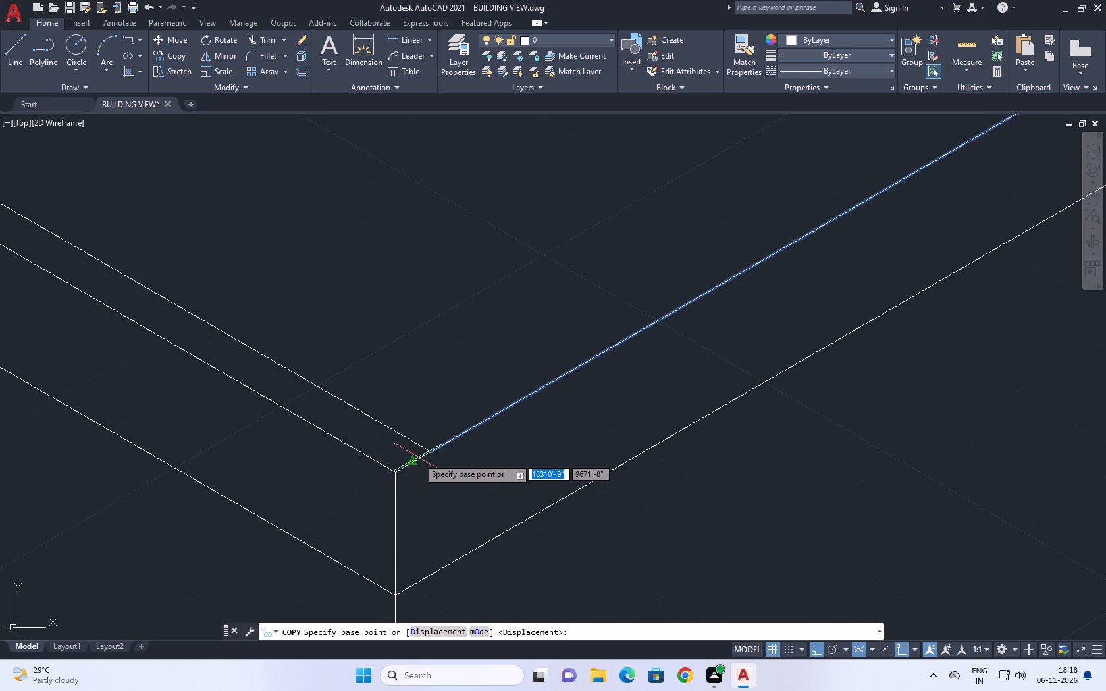
{"action": "left_click", "coordinate": [433, 455]}
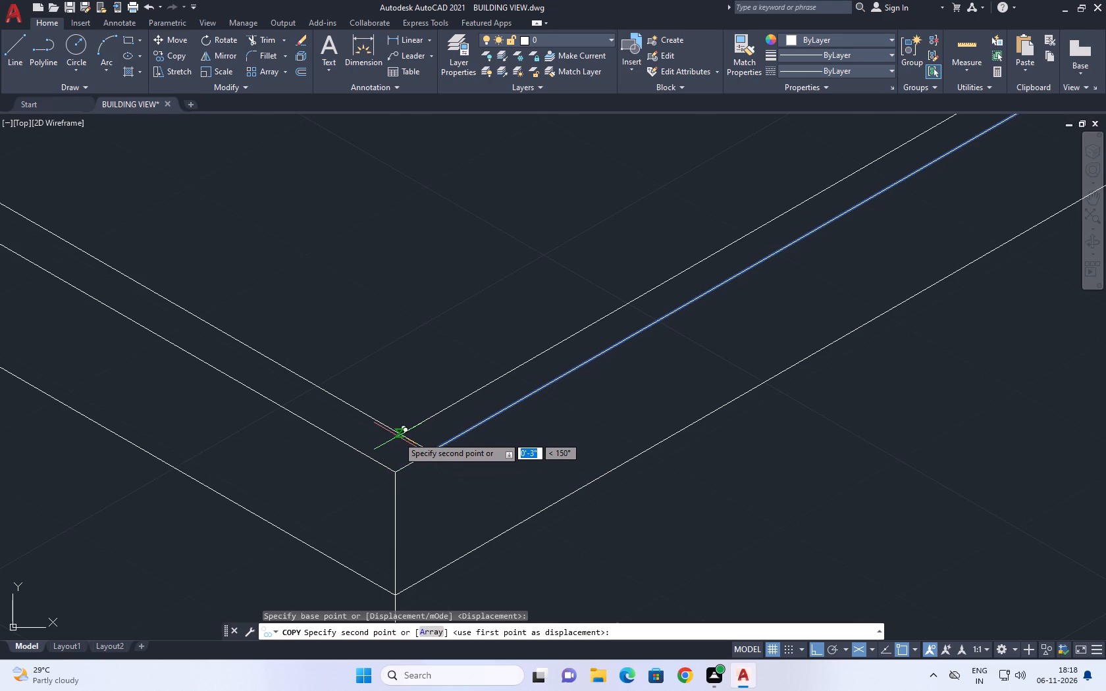
{"action": "key", "text": "2"}
{"action": "key", "text": "Return"}
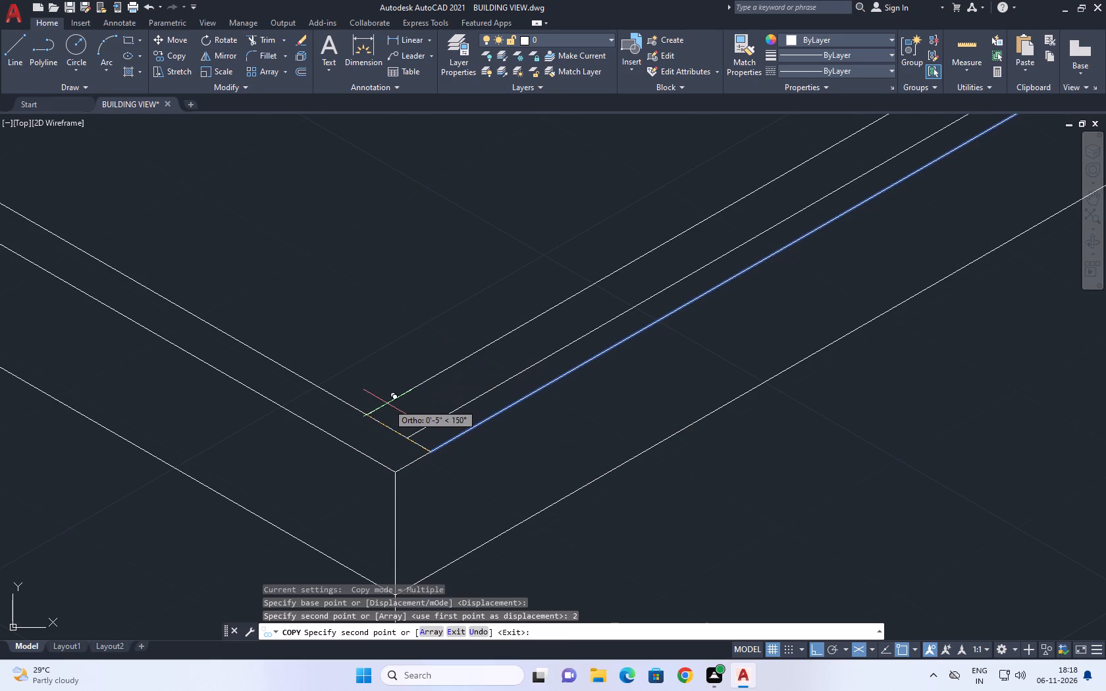
{"action": "key", "text": "3"}
{"action": "key", "text": "Return"}
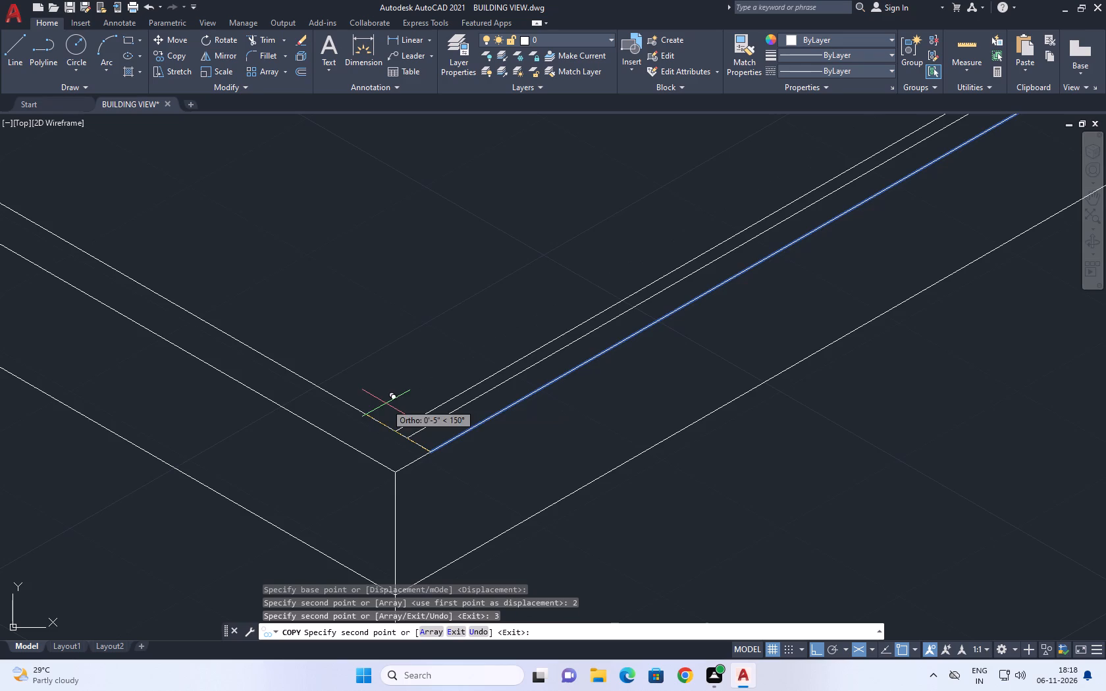
{"action": "right_click", "coordinate": [408, 338]}
{"action": "left_click", "coordinate": [441, 359]}
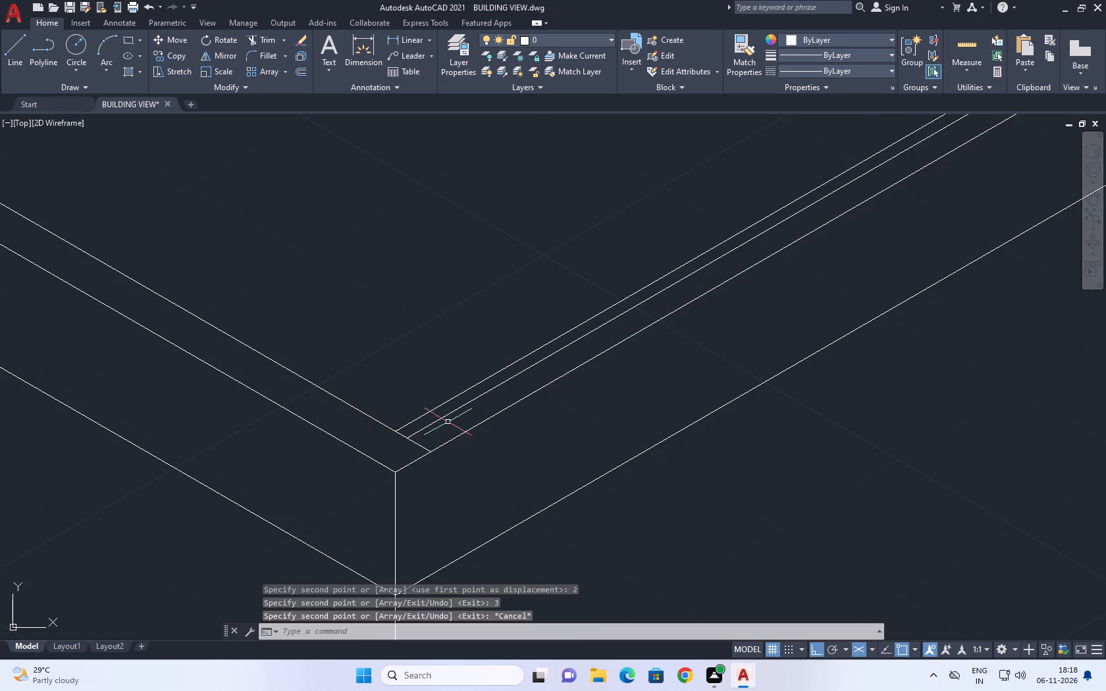
Erase the middle of the three closely spaced receding roof lines, the copy made at 2".
{"action": "left_click", "coordinate": [444, 415]}
{"action": "right_click", "coordinate": [439, 251]}
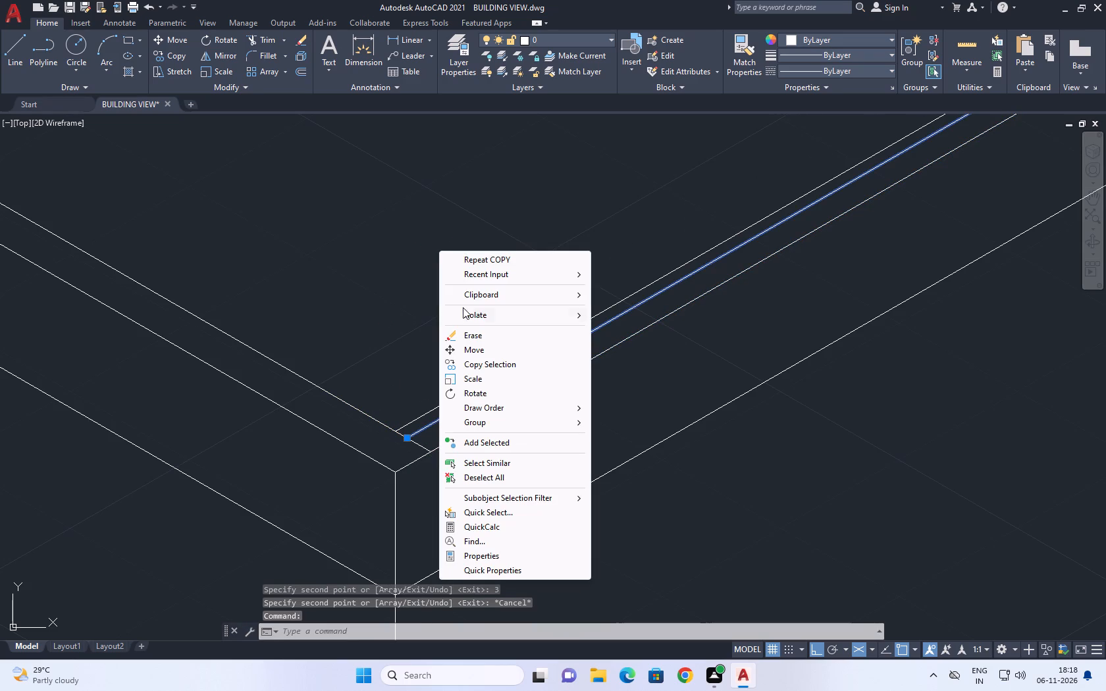
{"action": "left_click", "coordinate": [478, 337]}
Trim away the short stub between the two upper receding roof lines at the building's near corner.
{"action": "left_click", "coordinate": [269, 41]}
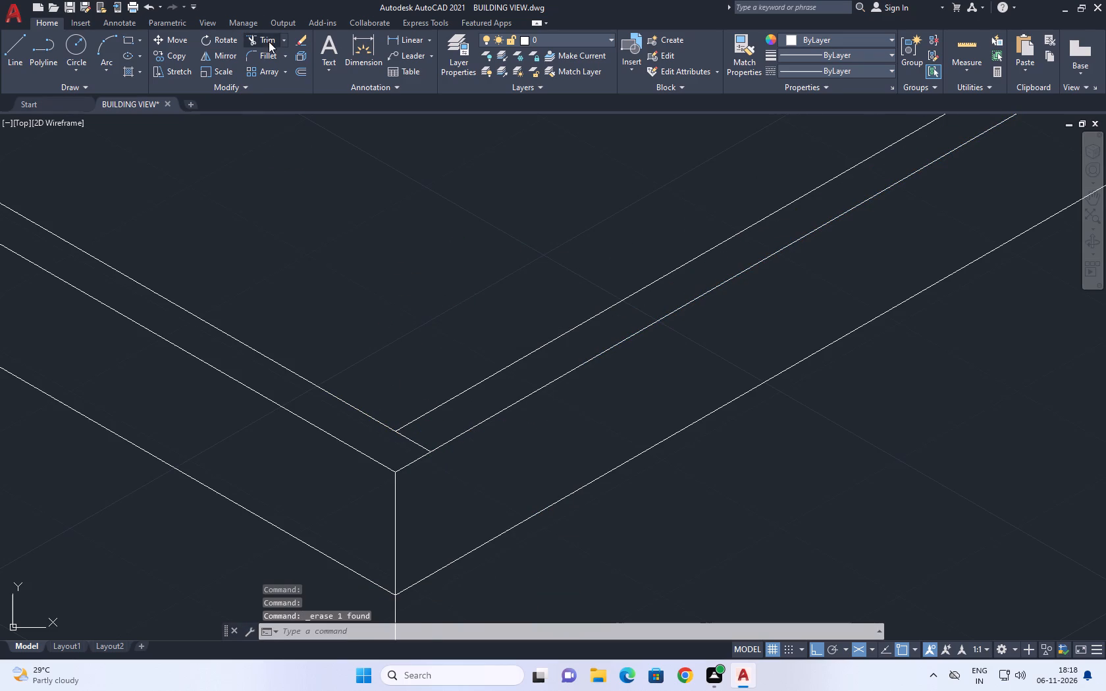
{"action": "left_click", "coordinate": [415, 442]}
{"action": "right_click", "coordinate": [415, 357]}
{"action": "left_click", "coordinate": [454, 376]}
Move the three roof-edge lines and the left receding line from the lowest edge's left end to the top of the inner vertical.
{"action": "scroll", "coordinate": [662, 382], "scroll_direction": "down", "scroll_amount": 5}
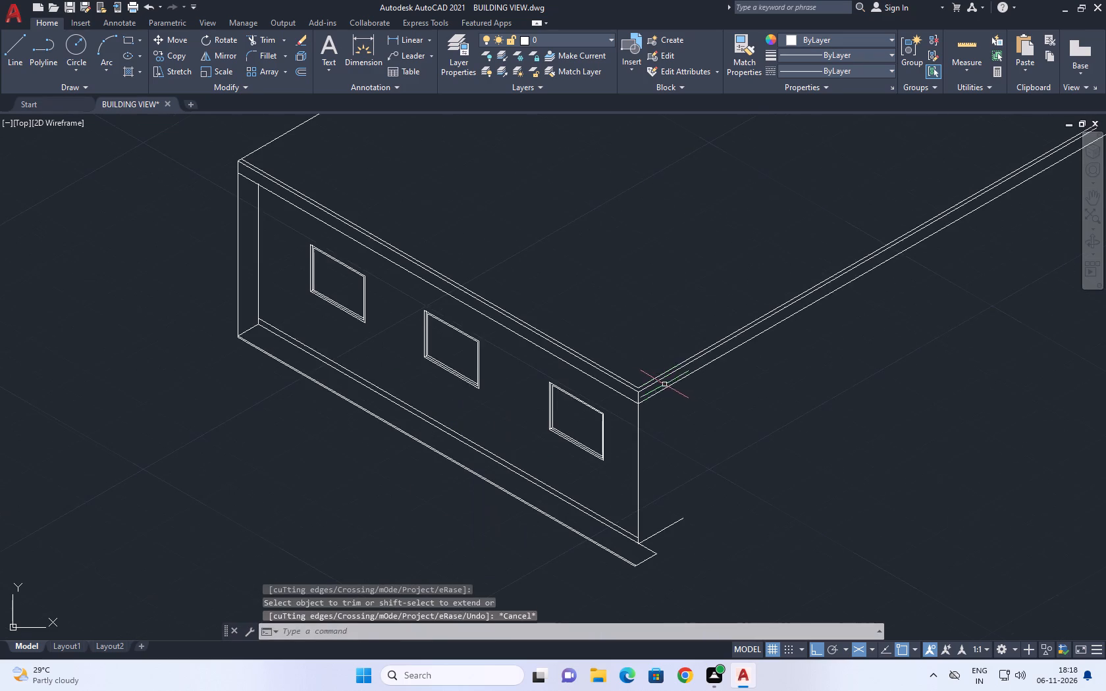
{"action": "middle_click_drag", "start_coordinate": [531, 172], "coordinate": [573, 355]}
{"action": "middle_click_drag", "start_coordinate": [446, 281], "coordinate": [429, 357]}
{"action": "scroll", "coordinate": [430, 357], "scroll_direction": "down", "scroll_amount": 1}
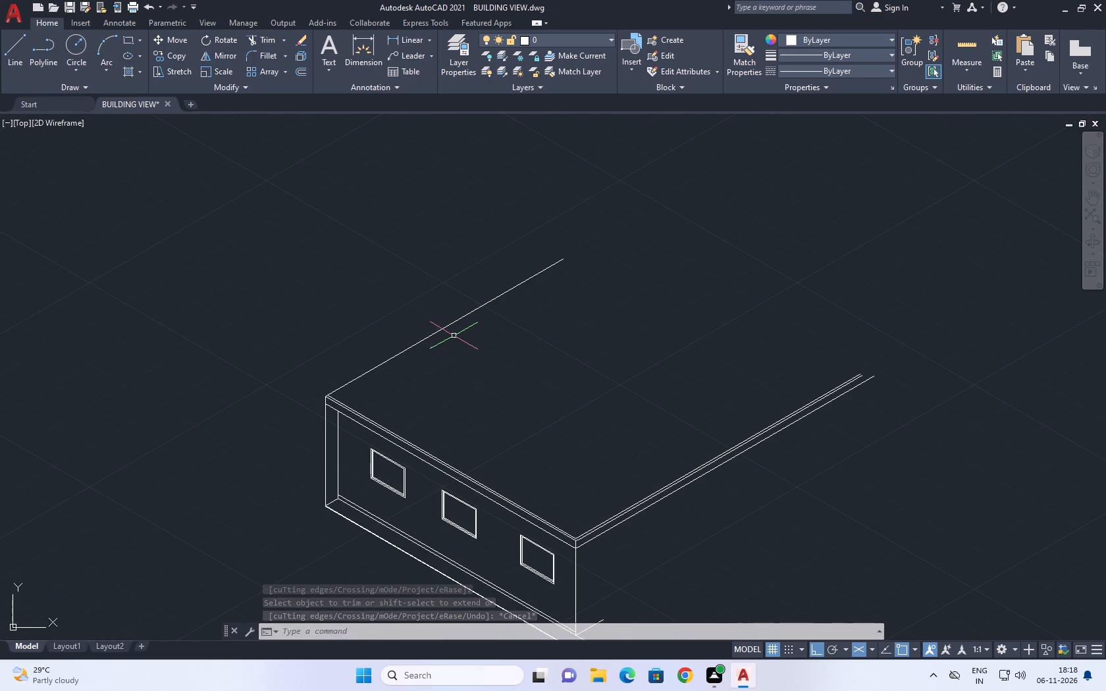
{"action": "scroll", "coordinate": [334, 412], "scroll_direction": "up", "scroll_amount": 1}
{"action": "middle_click_drag", "start_coordinate": [342, 401], "coordinate": [343, 353]}
{"action": "scroll", "coordinate": [342, 351], "scroll_direction": "up", "scroll_amount": 1}
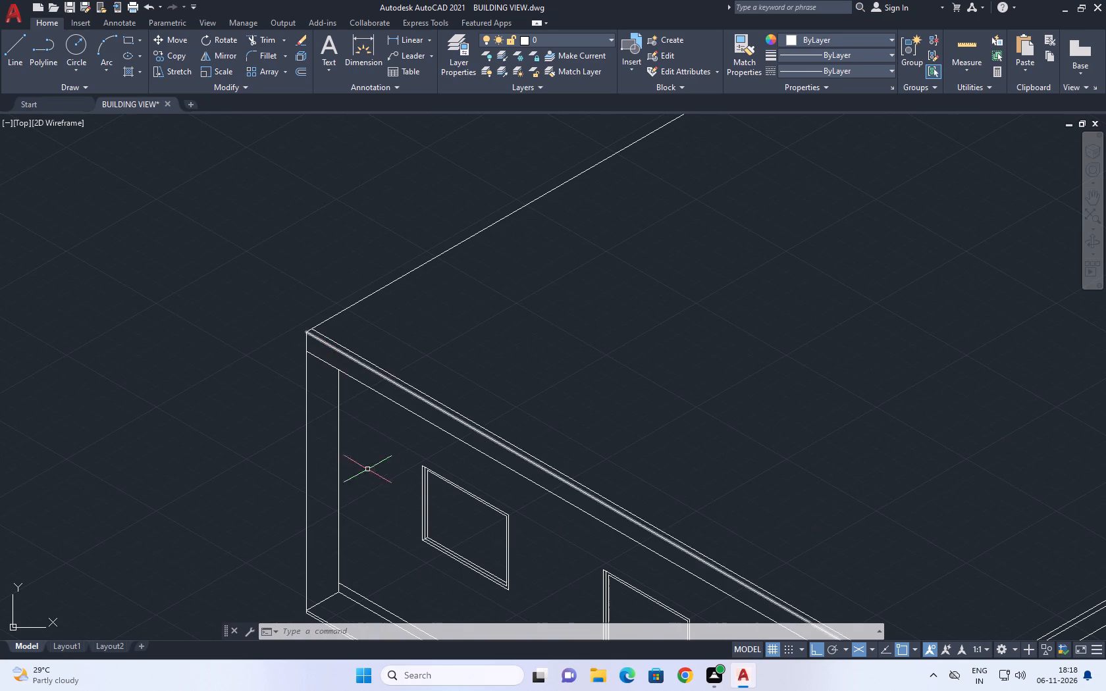
{"action": "middle_click_drag", "start_coordinate": [367, 477], "coordinate": [365, 257]}
{"action": "scroll", "coordinate": [325, 367], "scroll_direction": "down", "scroll_amount": 2}
{"action": "scroll", "coordinate": [308, 312], "scroll_direction": "up", "scroll_amount": 1}
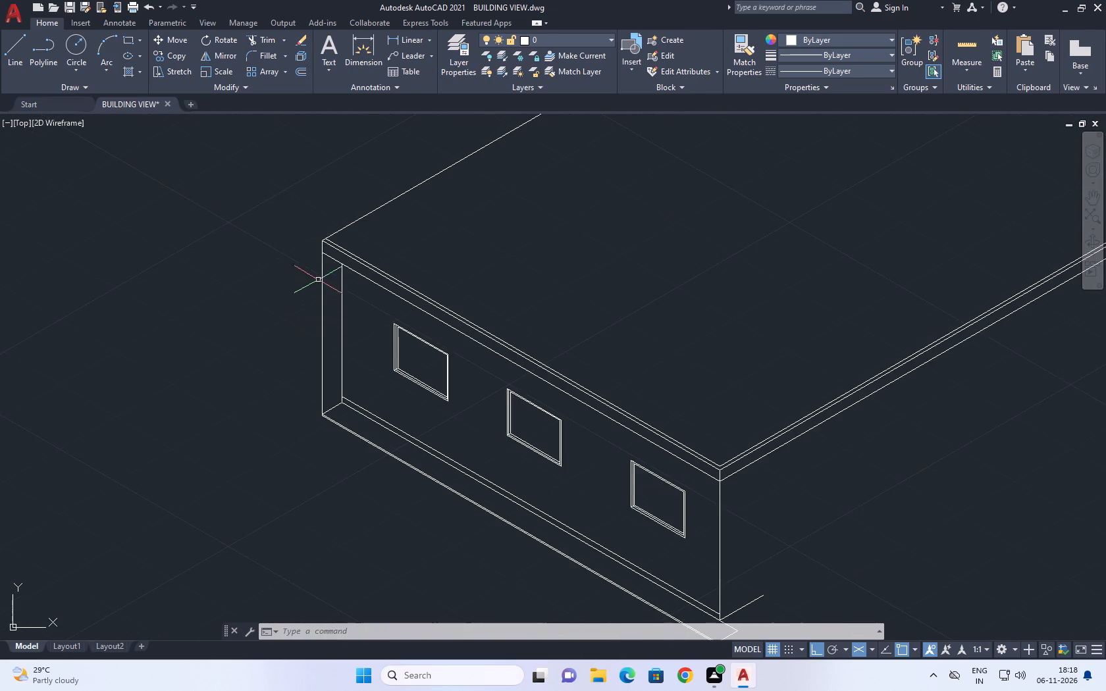
{"action": "middle_click_drag", "start_coordinate": [320, 280], "coordinate": [329, 293]}
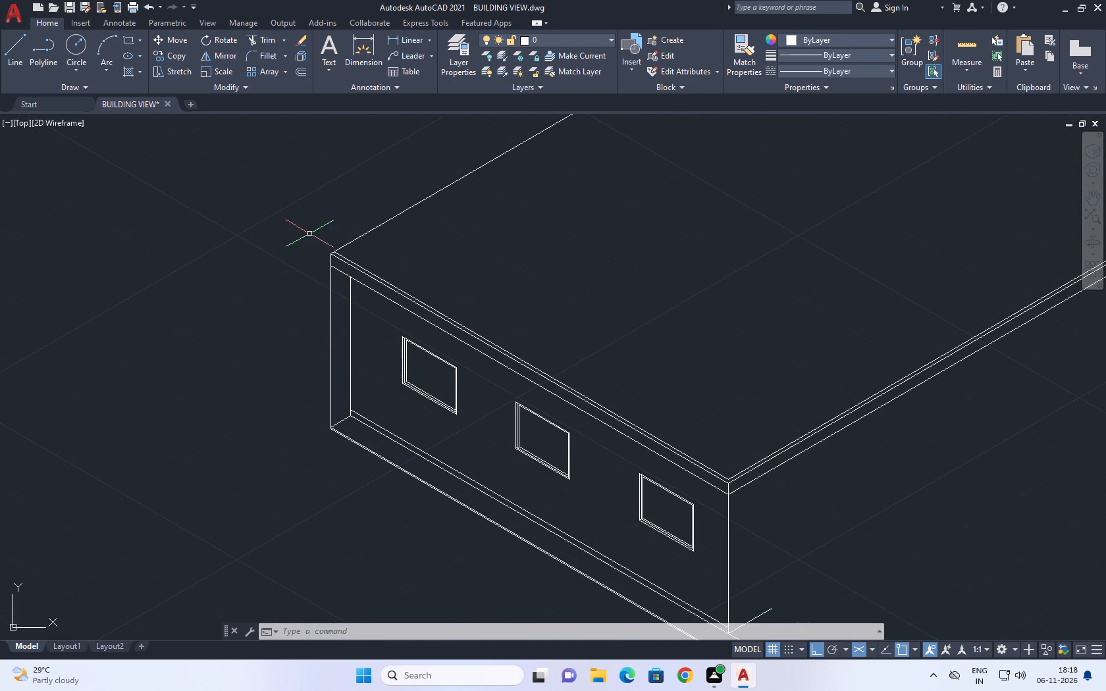
{"action": "scroll", "coordinate": [343, 268], "scroll_direction": "up", "scroll_amount": 1}
{"action": "left_click_drag", "start_coordinate": [417, 249], "coordinate": [417, 257]}
{"action": "left_click", "coordinate": [384, 320]}
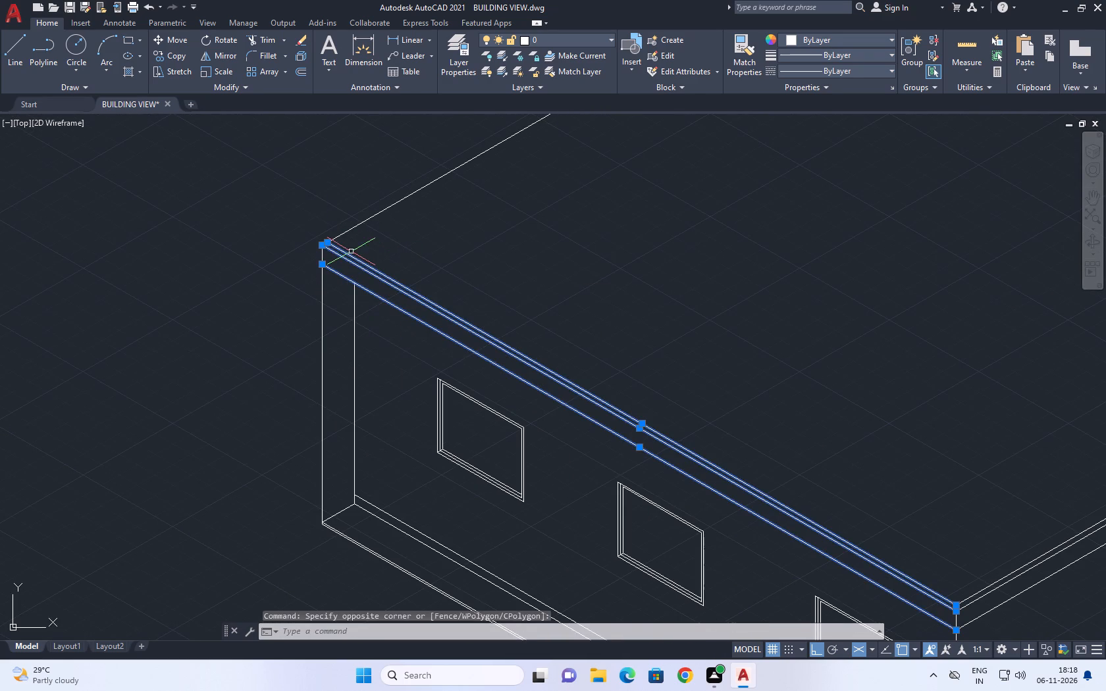
{"action": "scroll", "coordinate": [323, 250], "scroll_direction": "up", "scroll_amount": 1}
{"action": "scroll", "coordinate": [350, 225], "scroll_direction": "down", "scroll_amount": 1}
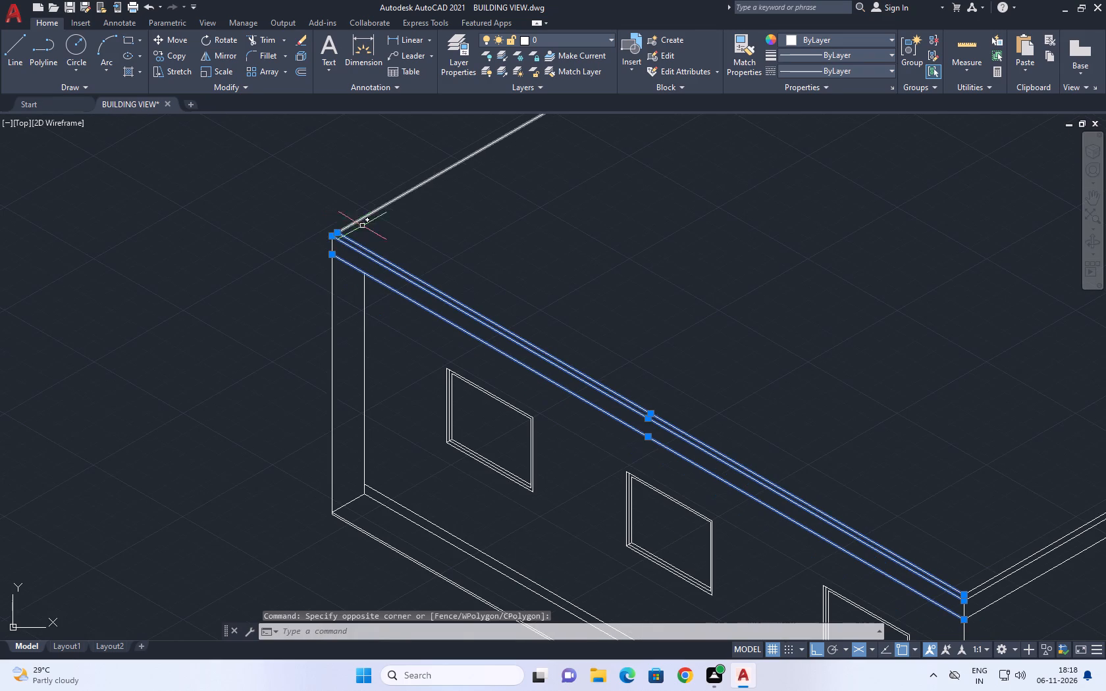
{"action": "left_click_drag", "start_coordinate": [426, 213], "coordinate": [415, 192]}
{"action": "left_click", "coordinate": [388, 149]}
{"action": "scroll", "coordinate": [379, 192], "scroll_direction": "down", "scroll_amount": 1}
{"action": "middle_click_drag", "start_coordinate": [633, 371], "coordinate": [587, 340]}
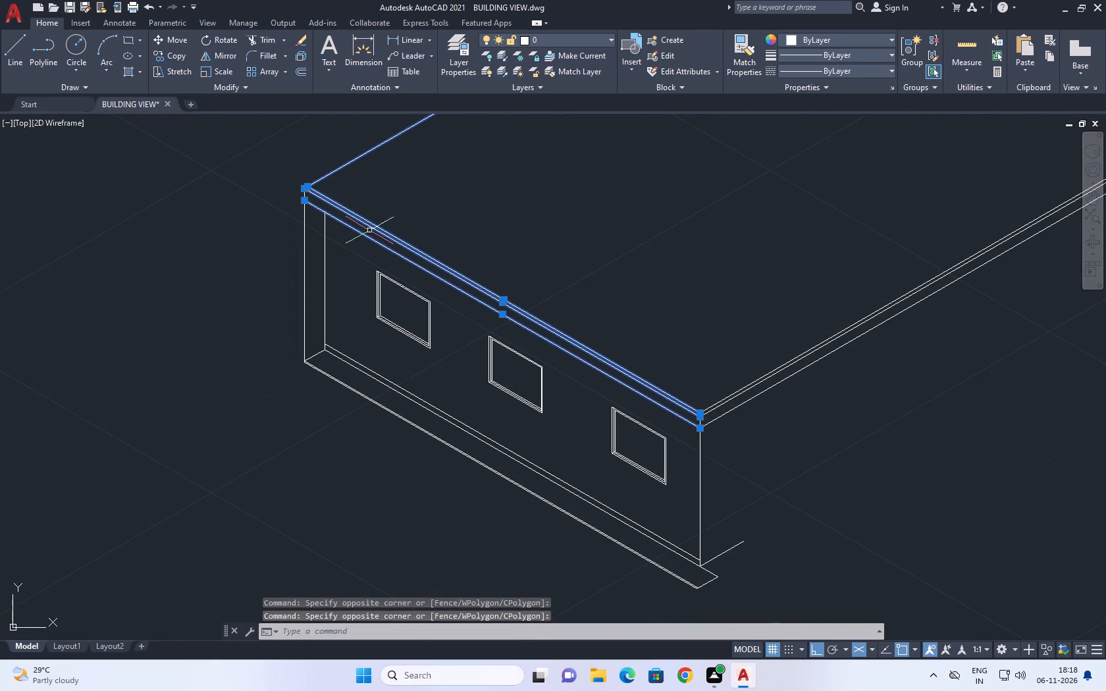
{"action": "scroll", "coordinate": [295, 181], "scroll_direction": "up", "scroll_amount": 2}
{"action": "middle_click_drag", "start_coordinate": [301, 238], "coordinate": [388, 230]}
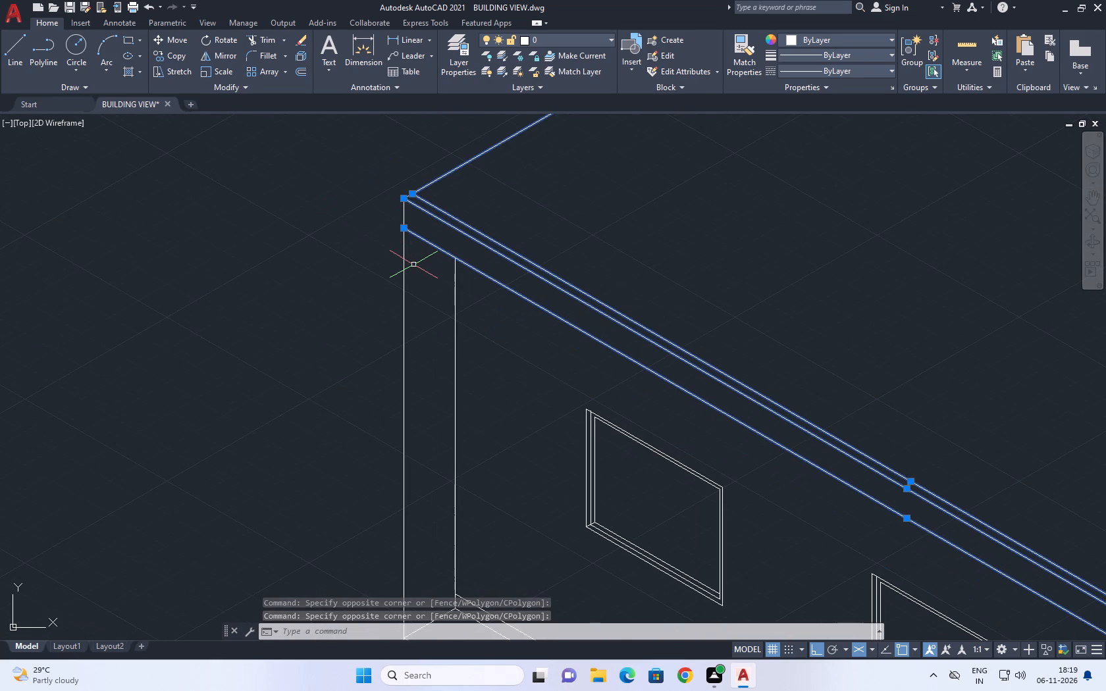
{"action": "type", "text": "m"}
{"action": "key", "text": "space"}
{"action": "left_click", "coordinate": [404, 230]}
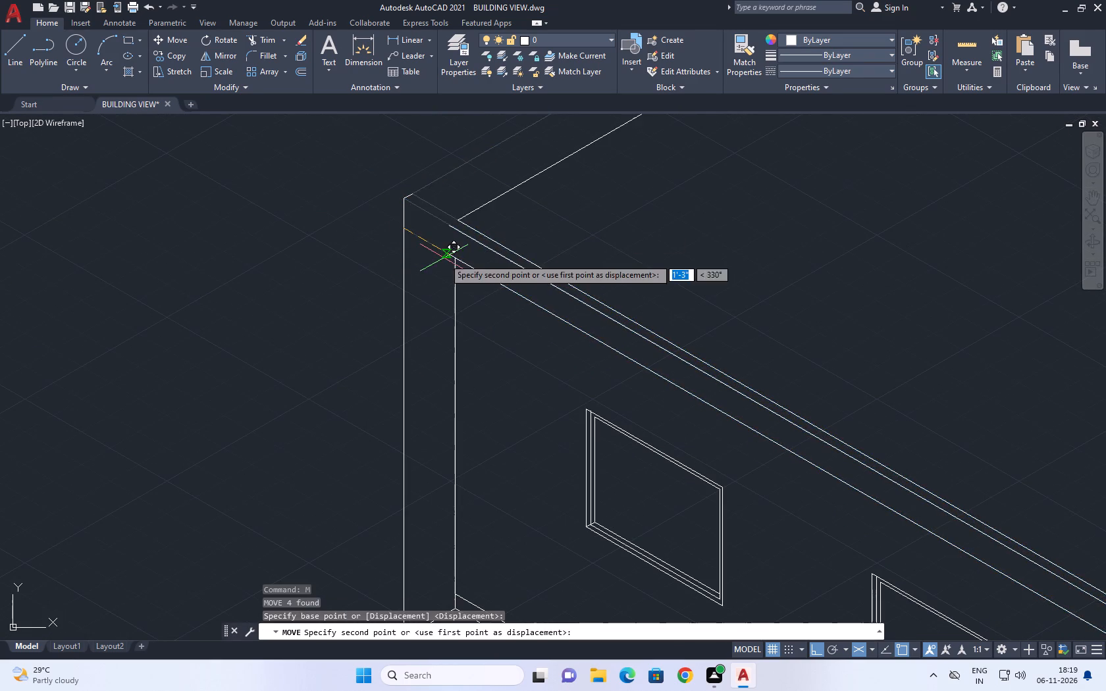
{"action": "left_click", "coordinate": [454, 259]}
Draw lines from the inner vertical's top up to the middle roof-edge line's end, then to the topmost roof-edge line's end.
{"action": "middle_click_drag", "start_coordinate": [477, 225], "coordinate": [487, 259]}
{"action": "key", "text": "l"}
{"action": "key", "text": "space"}
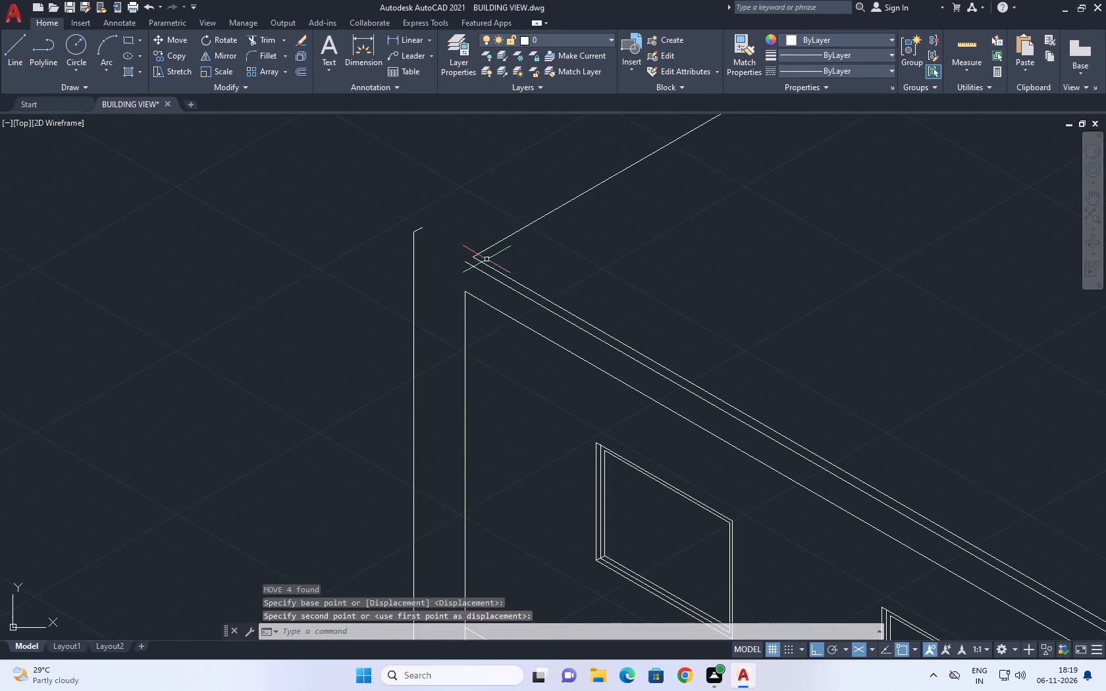
{"action": "left_click", "coordinate": [462, 291]}
{"action": "left_click", "coordinate": [463, 265]}
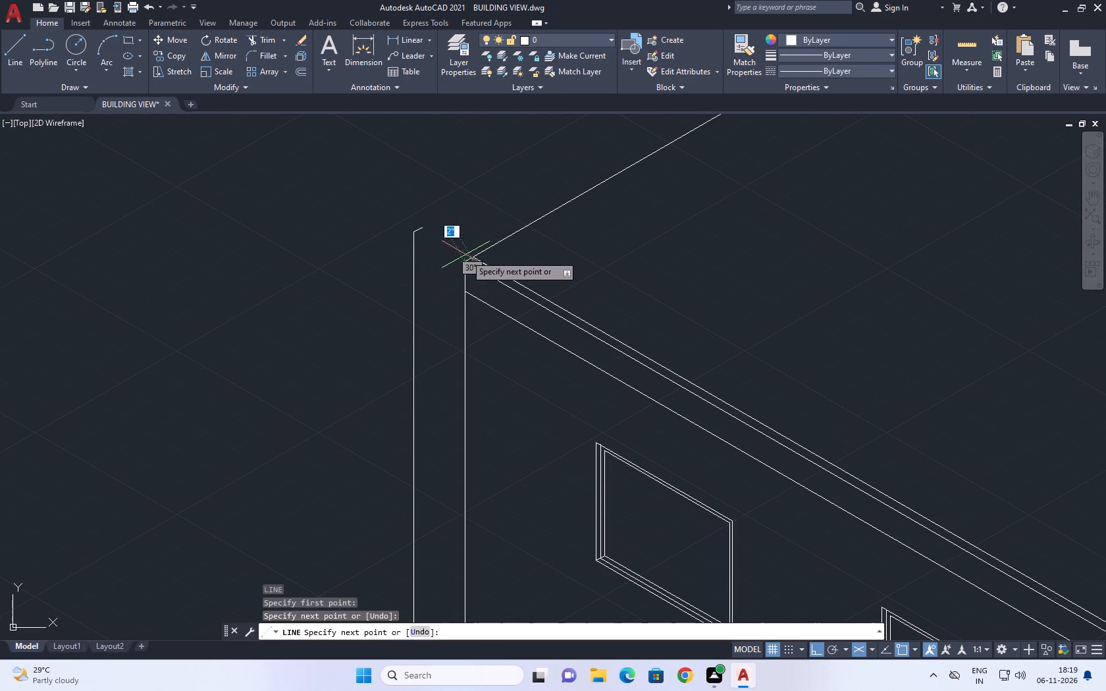
{"action": "scroll", "coordinate": [467, 254], "scroll_direction": "up", "scroll_amount": 2}
{"action": "left_click", "coordinate": [479, 257]}
{"action": "key", "text": "Escape"}
Delete the short sloping line between the left ends of the two upper roof-edge lines.
{"action": "scroll", "coordinate": [488, 284], "scroll_direction": "down", "scroll_amount": 1}
{"action": "scroll", "coordinate": [470, 259], "scroll_direction": "up", "scroll_amount": 2}
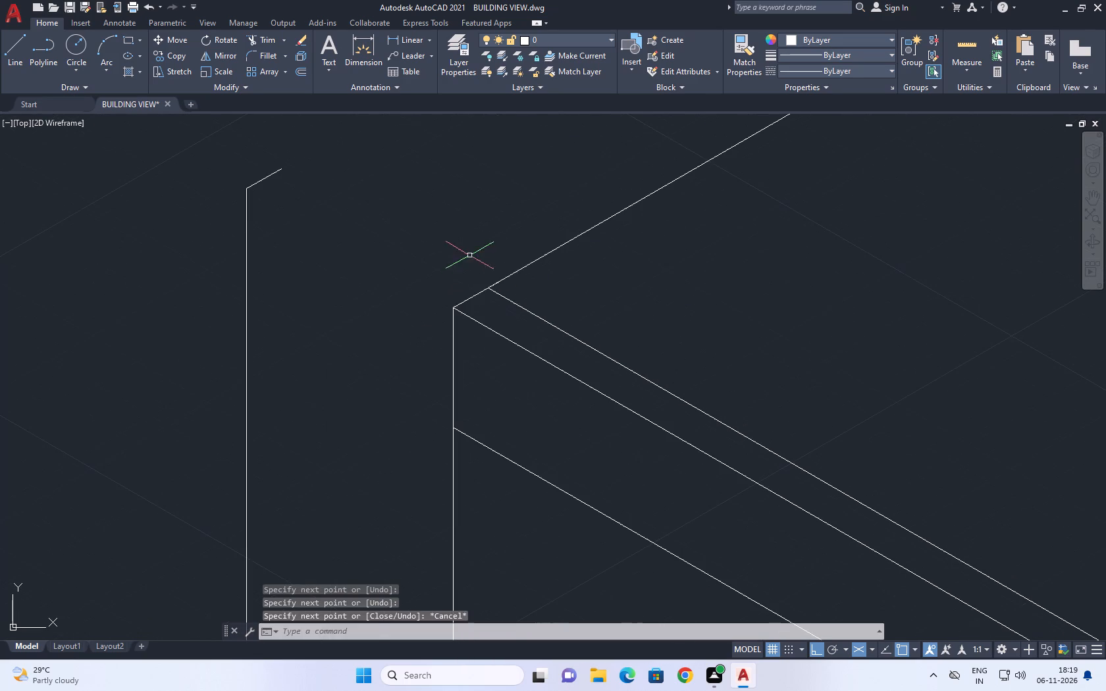
{"action": "left_click", "coordinate": [463, 245]}
{"action": "left_click", "coordinate": [563, 316]}
{"action": "left_click", "coordinate": [490, 286]}
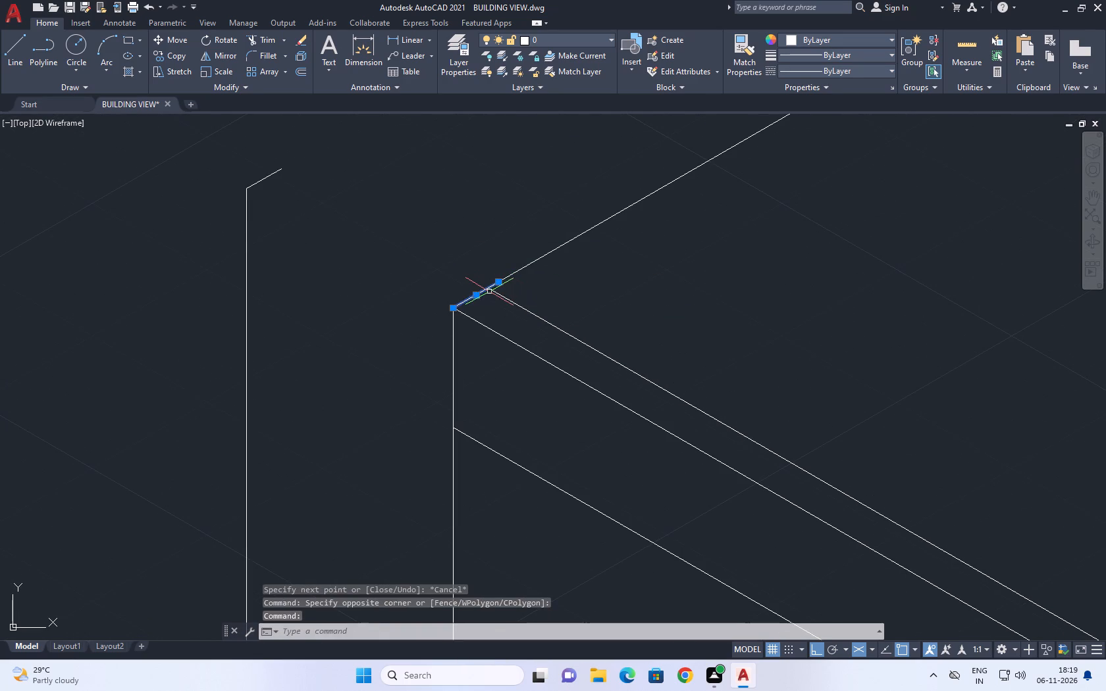
{"action": "key", "text": "Delete"}
Join the left receding roof line to the short vertical at the roof corner with a zero-radius Fillet.
{"action": "middle_click_drag", "start_coordinate": [498, 292], "coordinate": [511, 305]}
{"action": "type", "text": "f"}
{"action": "key", "text": "space"}
{"action": "left_click", "coordinate": [515, 288]}
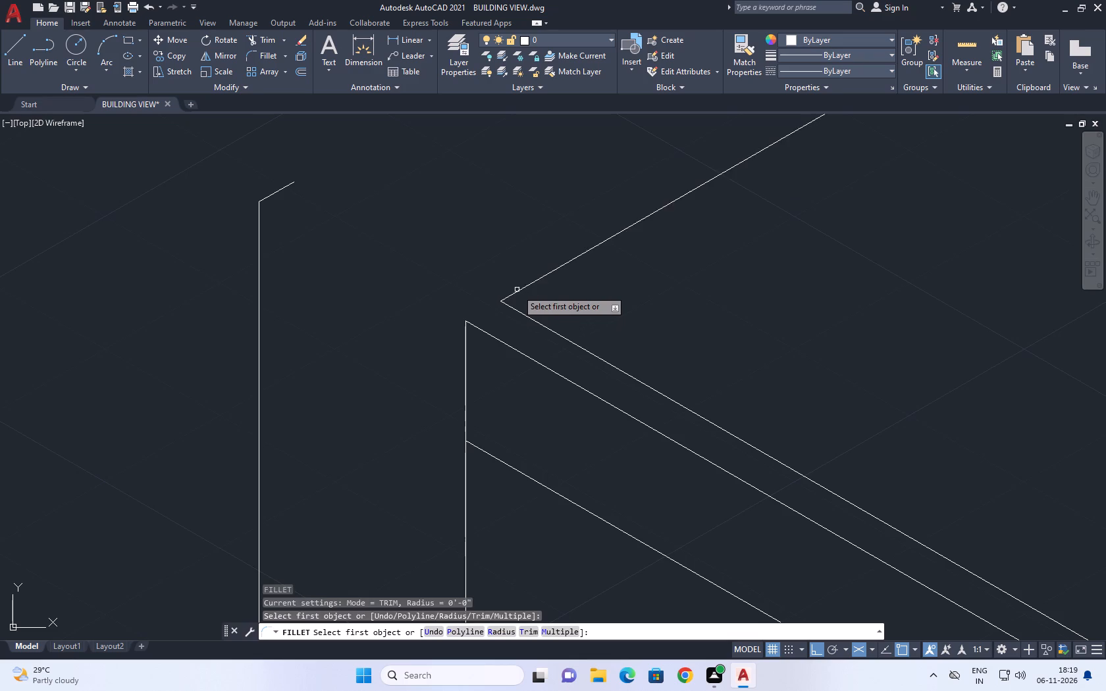
{"action": "left_click", "coordinate": [517, 292]}
{"action": "left_click", "coordinate": [467, 335]}
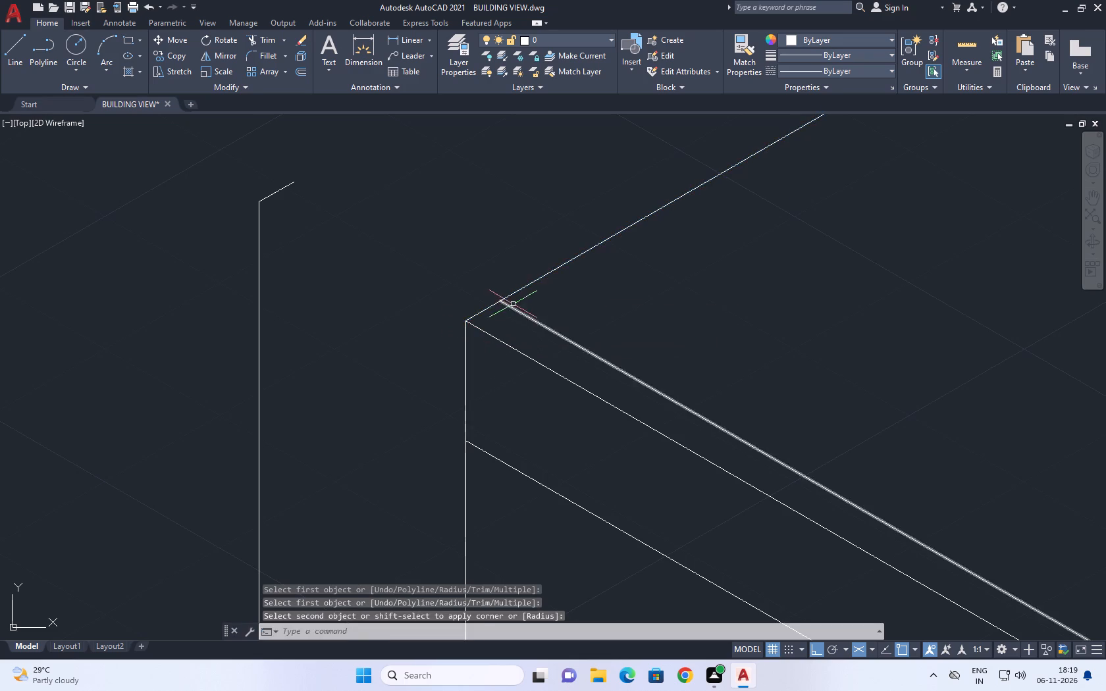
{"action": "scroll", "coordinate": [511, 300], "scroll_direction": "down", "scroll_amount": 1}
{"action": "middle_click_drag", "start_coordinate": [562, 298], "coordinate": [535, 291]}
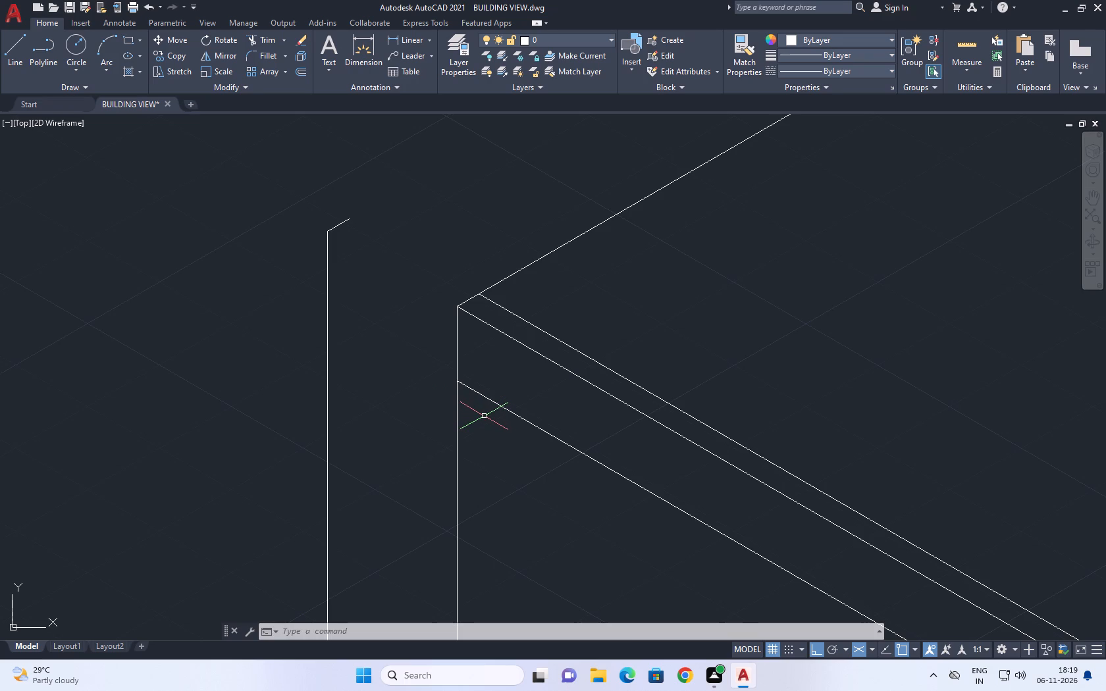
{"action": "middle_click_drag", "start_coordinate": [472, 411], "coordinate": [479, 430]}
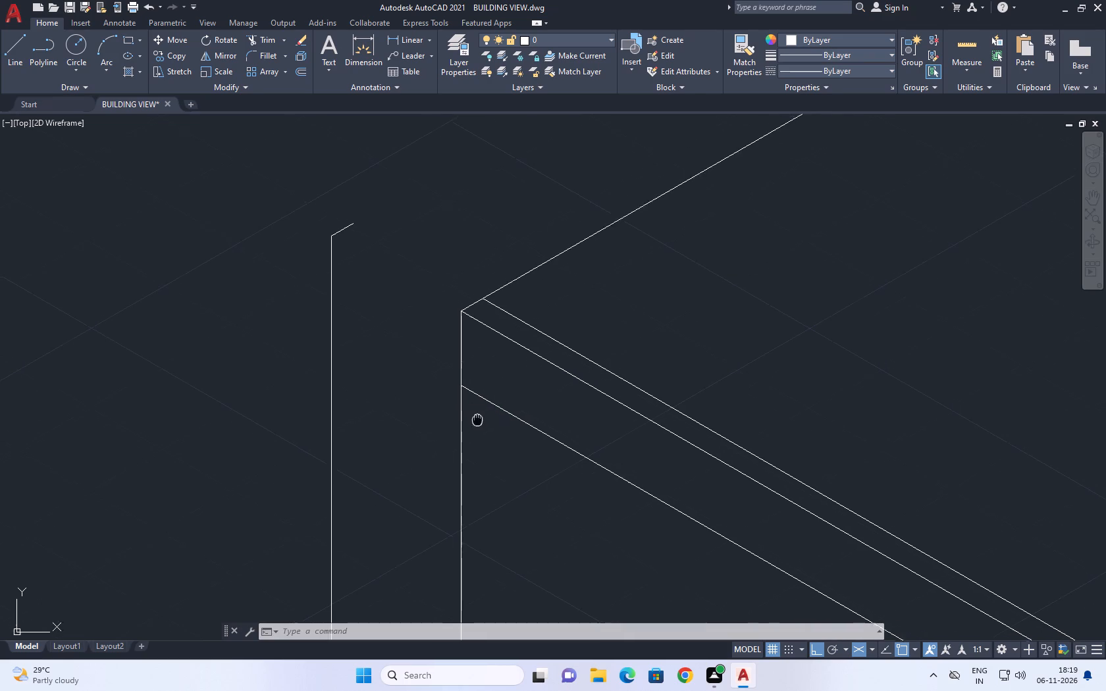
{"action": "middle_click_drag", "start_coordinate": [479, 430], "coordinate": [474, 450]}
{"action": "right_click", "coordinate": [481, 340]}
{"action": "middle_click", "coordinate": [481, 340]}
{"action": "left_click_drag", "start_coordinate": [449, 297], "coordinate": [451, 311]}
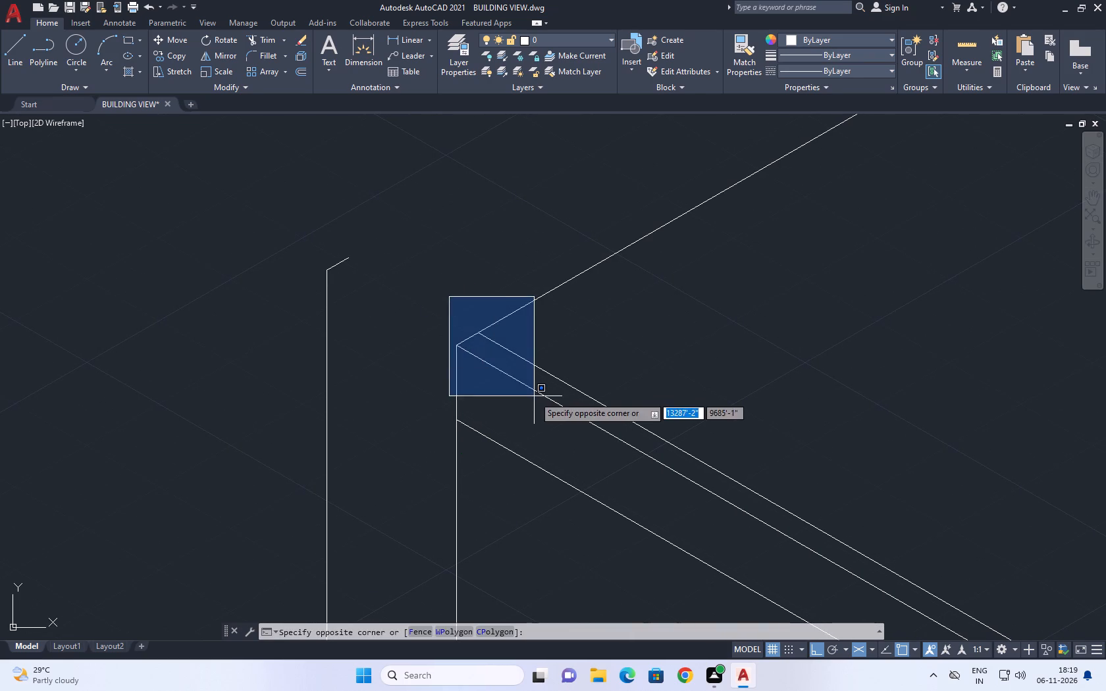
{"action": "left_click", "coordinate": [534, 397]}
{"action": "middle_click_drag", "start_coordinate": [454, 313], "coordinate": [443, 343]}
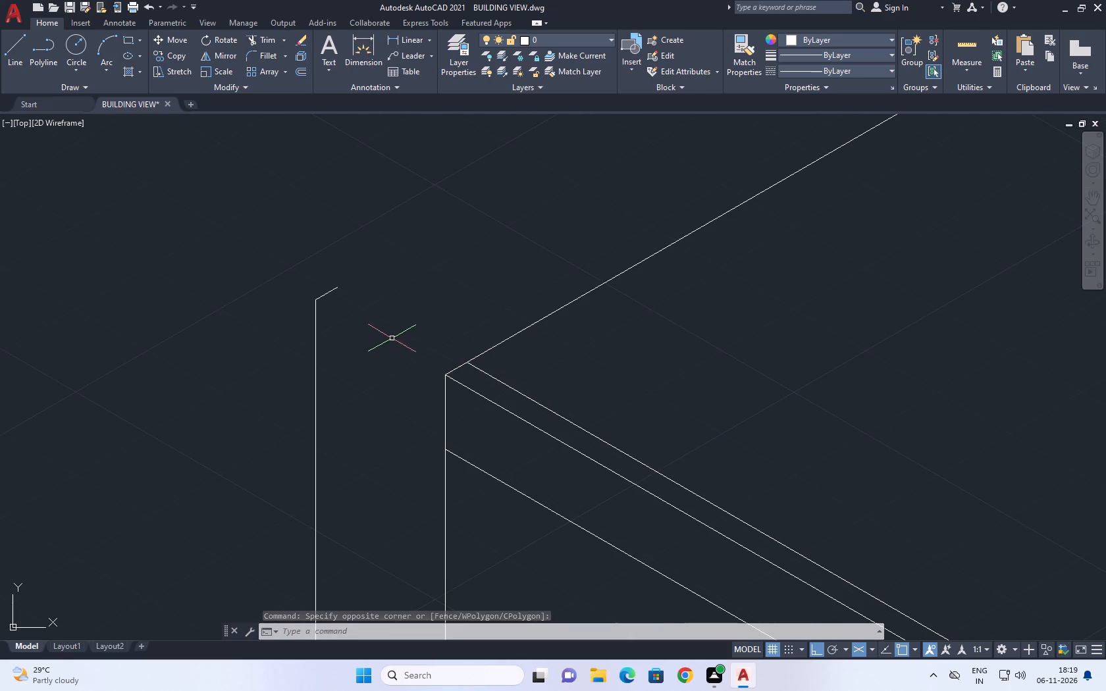
Erase the leftover outer vertical and its short top line beside the wall's left corner.
{"action": "scroll", "coordinate": [396, 366], "scroll_direction": "down", "scroll_amount": 2}
{"action": "middle_click_drag", "start_coordinate": [409, 376], "coordinate": [382, 240]}
{"action": "scroll", "coordinate": [390, 286], "scroll_direction": "down", "scroll_amount": 2}
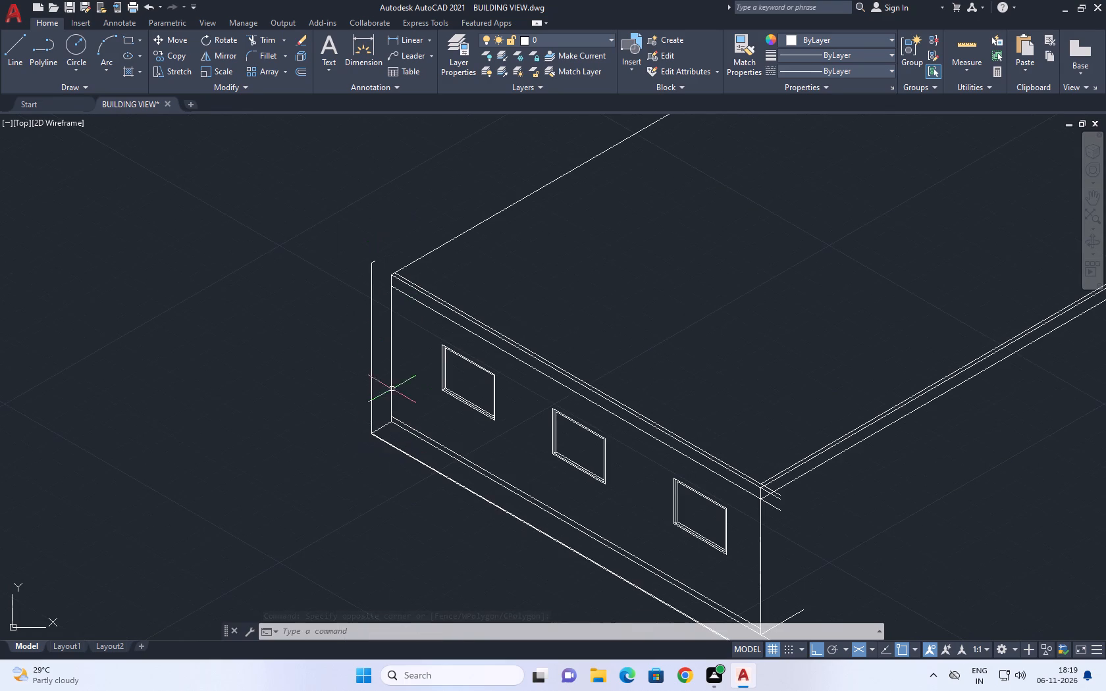
{"action": "left_click", "coordinate": [379, 247]}
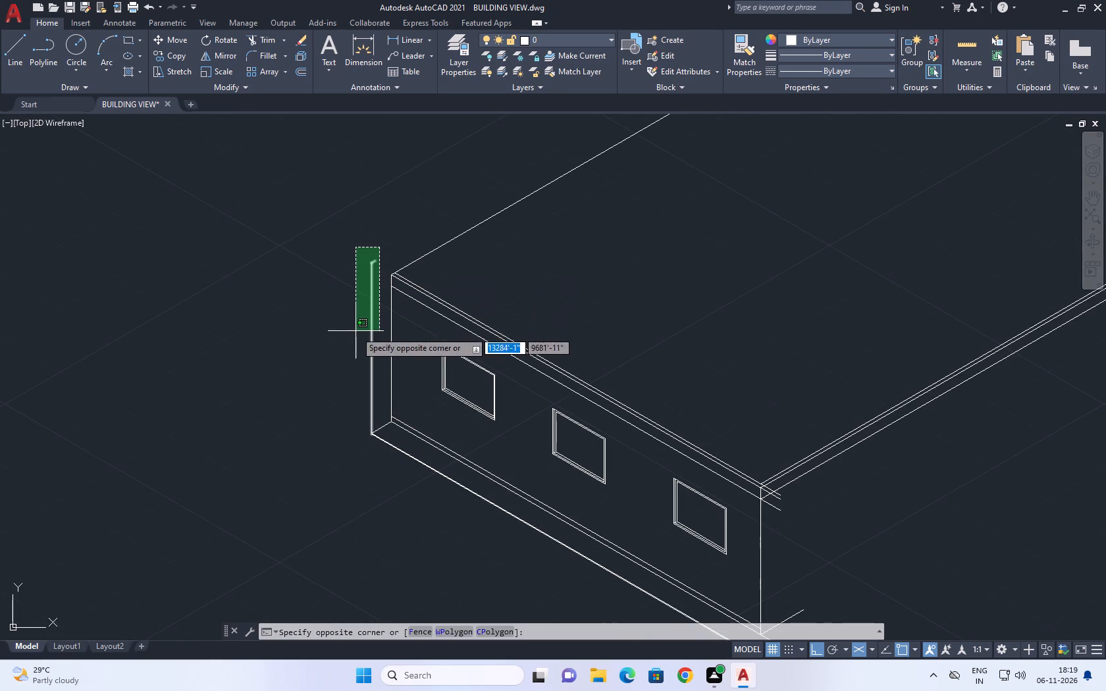
{"action": "left_click", "coordinate": [355, 332]}
{"action": "right_click_drag", "start_coordinate": [290, 254], "coordinate": [283, 243]}
{"action": "left_click", "coordinate": [334, 330]}
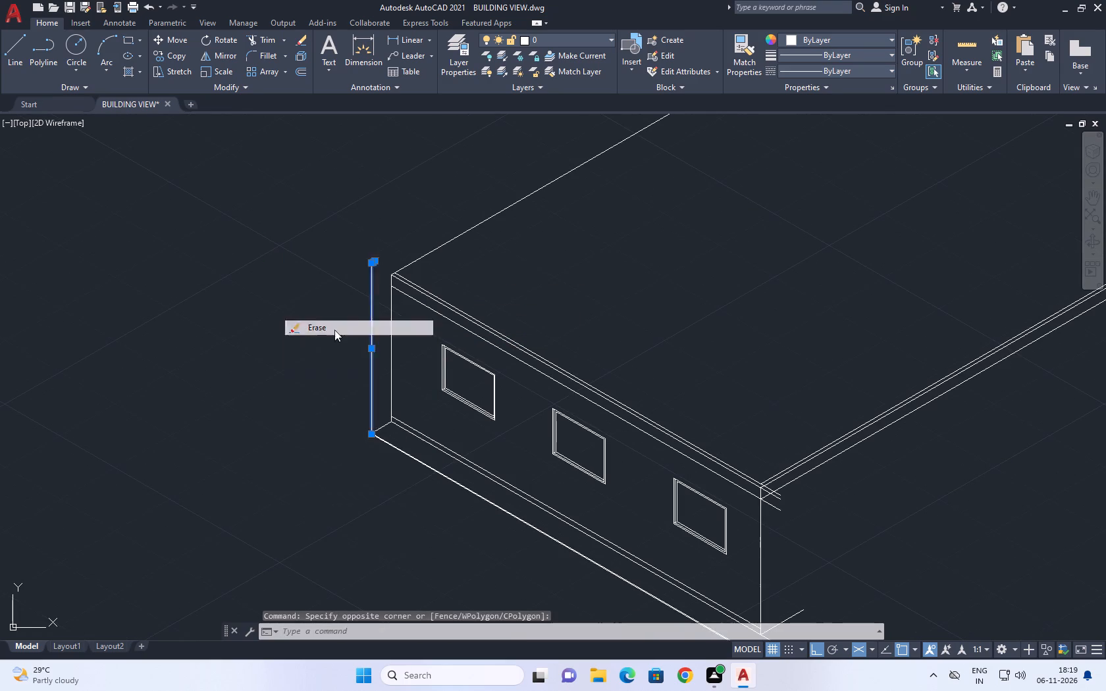
Trim off the ends of the moved roof-edge lines that overrun the vertical at the building's near corner.
{"action": "middle_click_drag", "start_coordinate": [592, 358], "coordinate": [402, 295]}
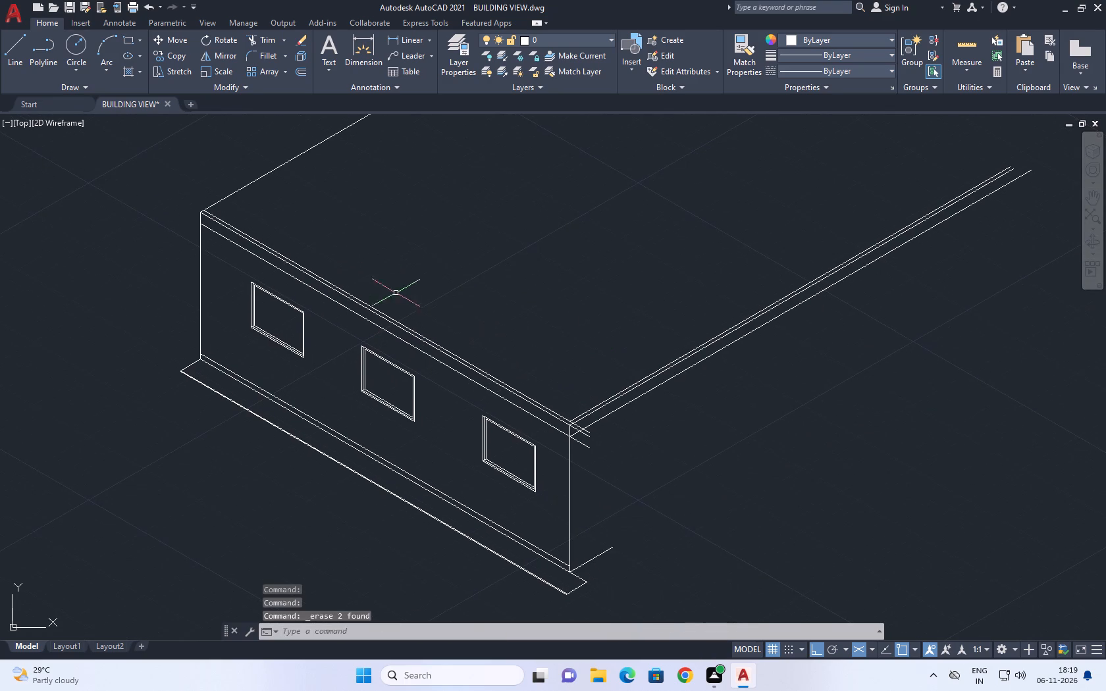
{"action": "left_click", "coordinate": [258, 38]}
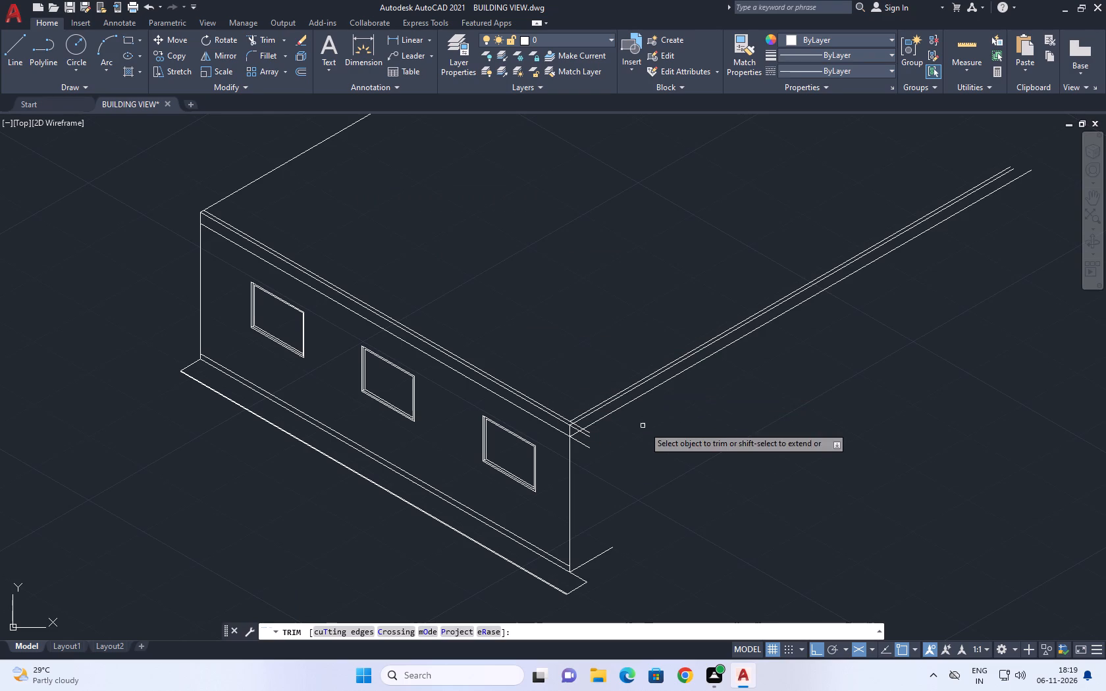
{"action": "scroll", "coordinate": [568, 430], "scroll_direction": "up", "scroll_amount": 4}
{"action": "left_click_drag", "start_coordinate": [612, 382], "coordinate": [602, 383]}
{"action": "left_click", "coordinate": [556, 415]}
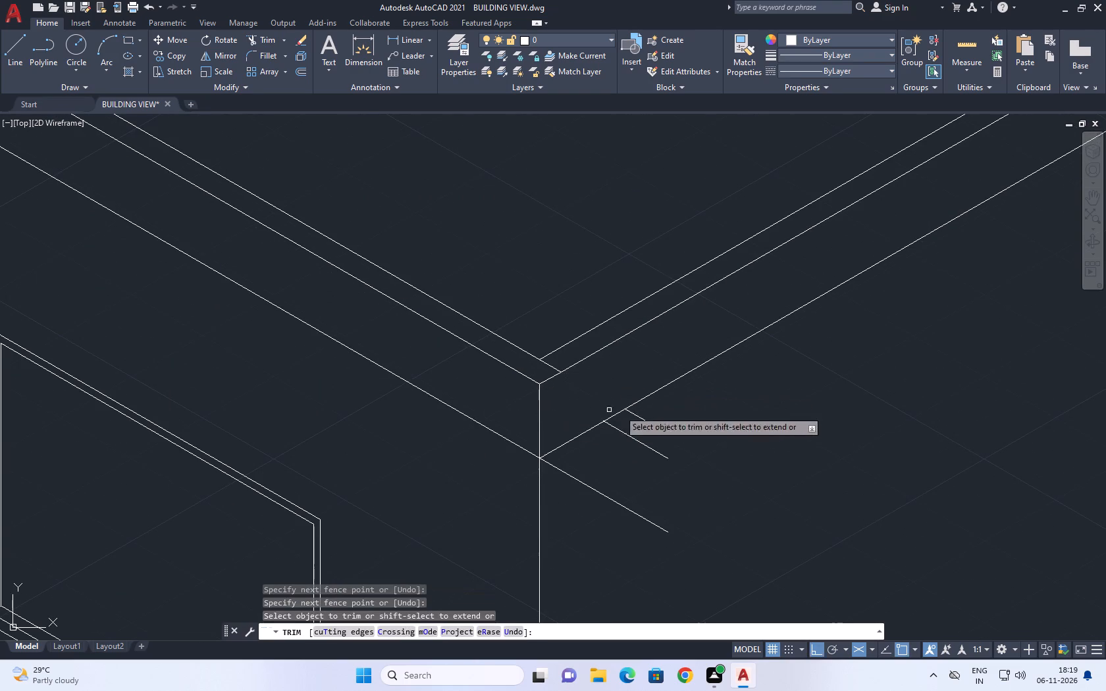
{"action": "left_click", "coordinate": [662, 401]}
{"action": "left_click", "coordinate": [579, 501]}
{"action": "right_click", "coordinate": [596, 399]}
{"action": "left_click", "coordinate": [631, 408]}
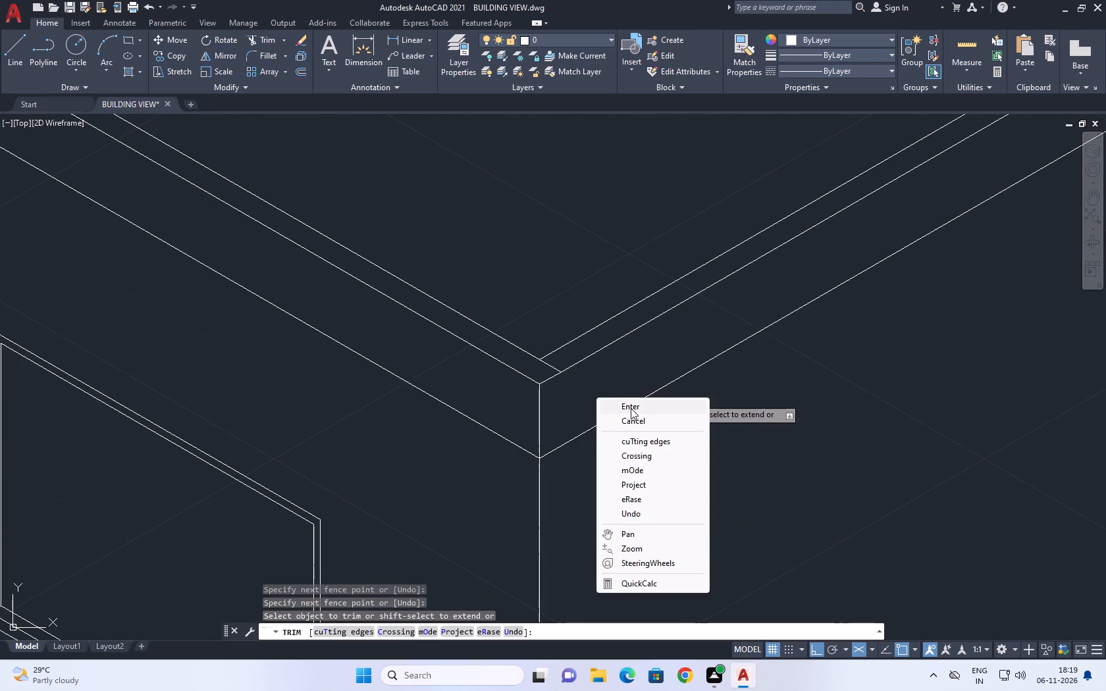
Trim the remaining stub between the upper receding roof lines at the near corner.
{"action": "right_click_drag", "start_coordinate": [564, 289], "coordinate": [560, 282]}
{"action": "left_click", "coordinate": [611, 292]}
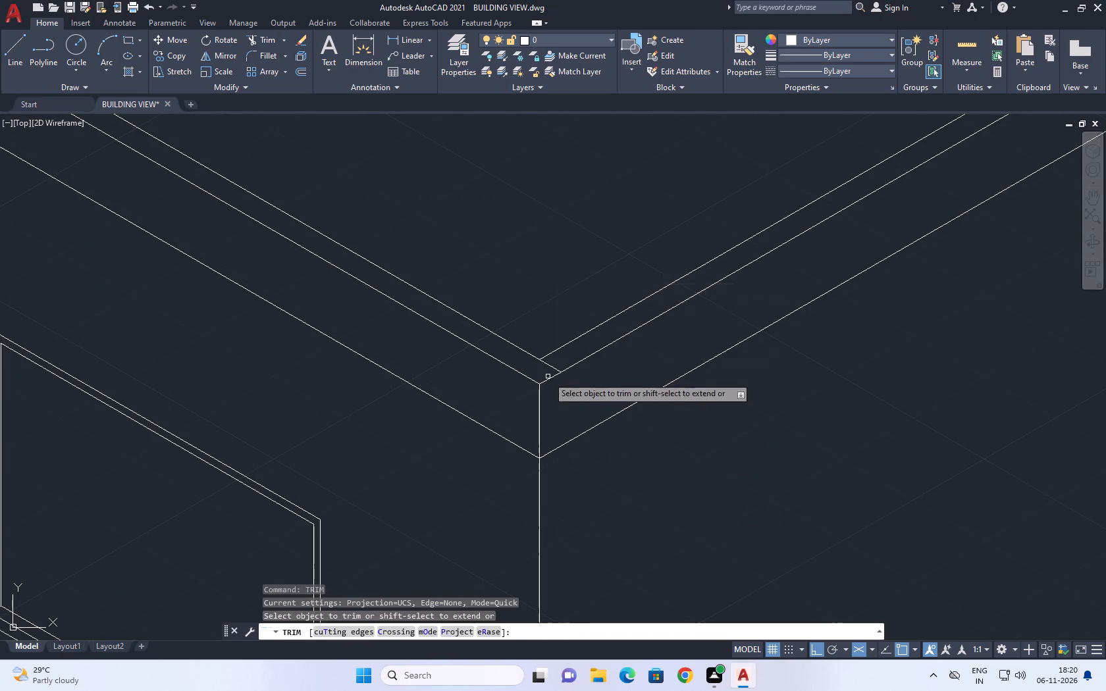
{"action": "scroll", "coordinate": [548, 376], "scroll_direction": "up", "scroll_amount": 1}
{"action": "left_click", "coordinate": [557, 361]}
{"action": "right_click", "coordinate": [518, 251]}
{"action": "left_click", "coordinate": [542, 268]}
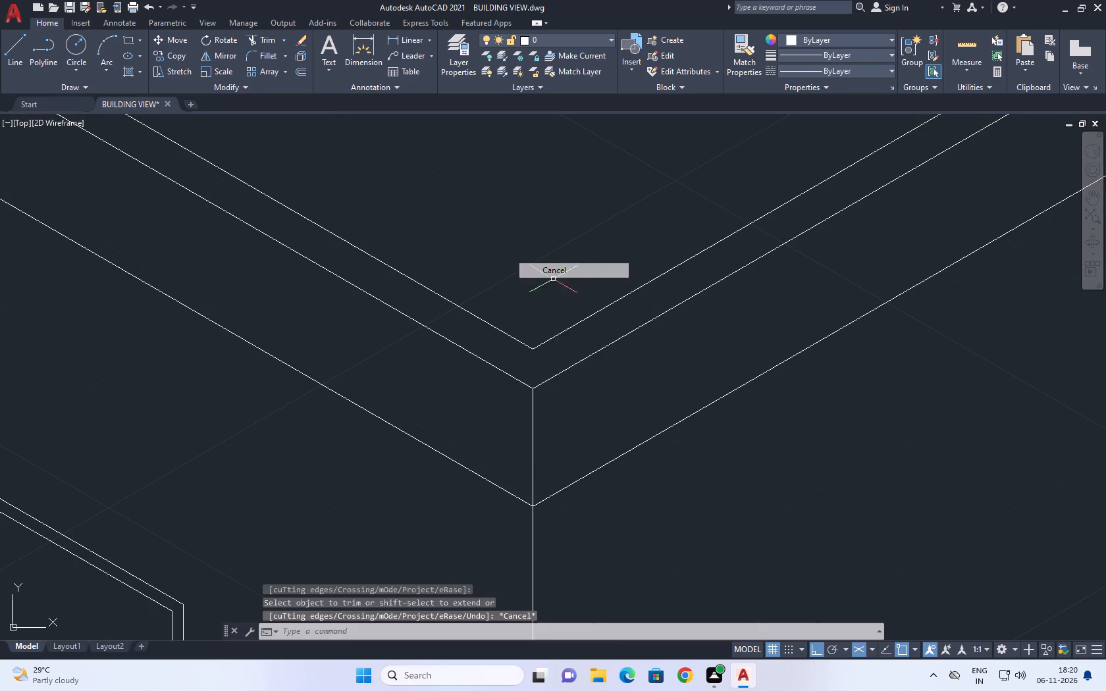
Copy the left receding roof line 3" inward along the 330° isometric direction.
{"action": "scroll", "coordinate": [568, 328], "scroll_direction": "down", "scroll_amount": 4}
{"action": "middle_click_drag", "start_coordinate": [413, 272], "coordinate": [451, 305]}
{"action": "scroll", "coordinate": [465, 315], "scroll_direction": "down", "scroll_amount": 2}
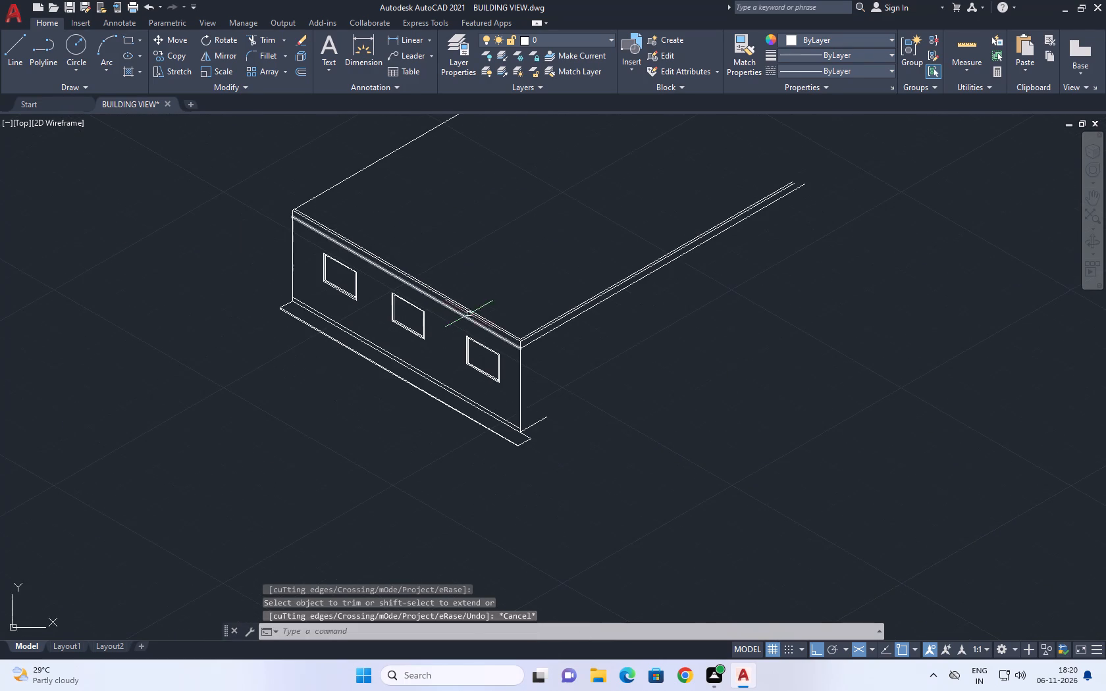
{"action": "middle_click_drag", "start_coordinate": [313, 198], "coordinate": [330, 280]}
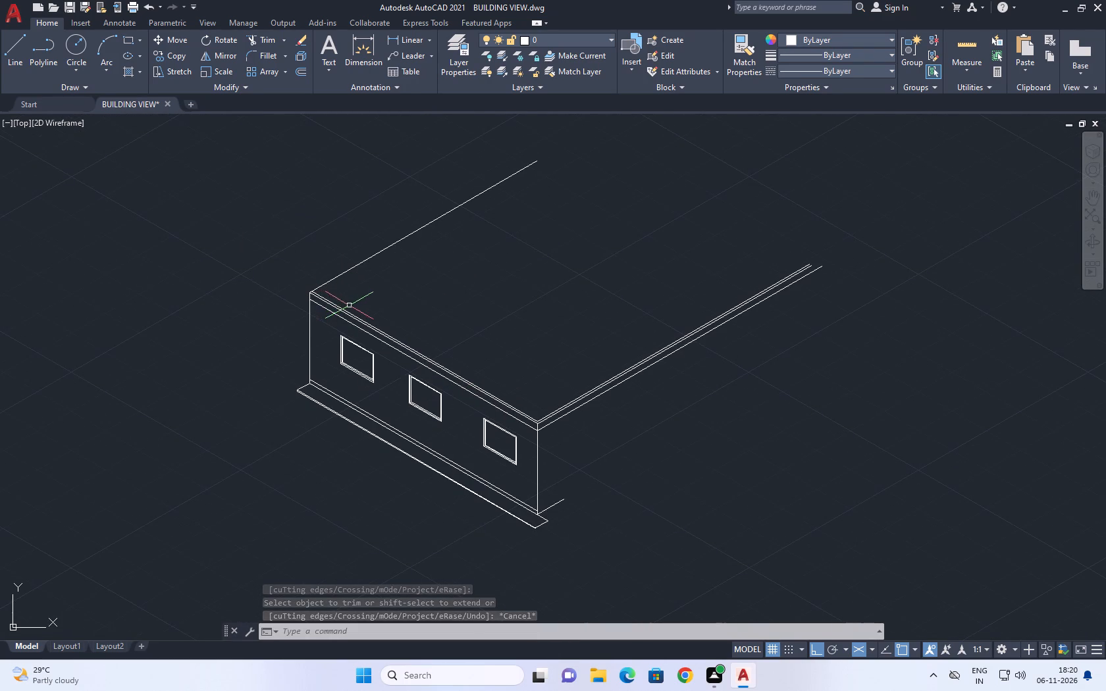
{"action": "scroll", "coordinate": [359, 357], "scroll_direction": "up", "scroll_amount": 1}
{"action": "middle_click_drag", "start_coordinate": [286, 255], "coordinate": [294, 274]}
{"action": "scroll", "coordinate": [295, 286], "scroll_direction": "up", "scroll_amount": 2}
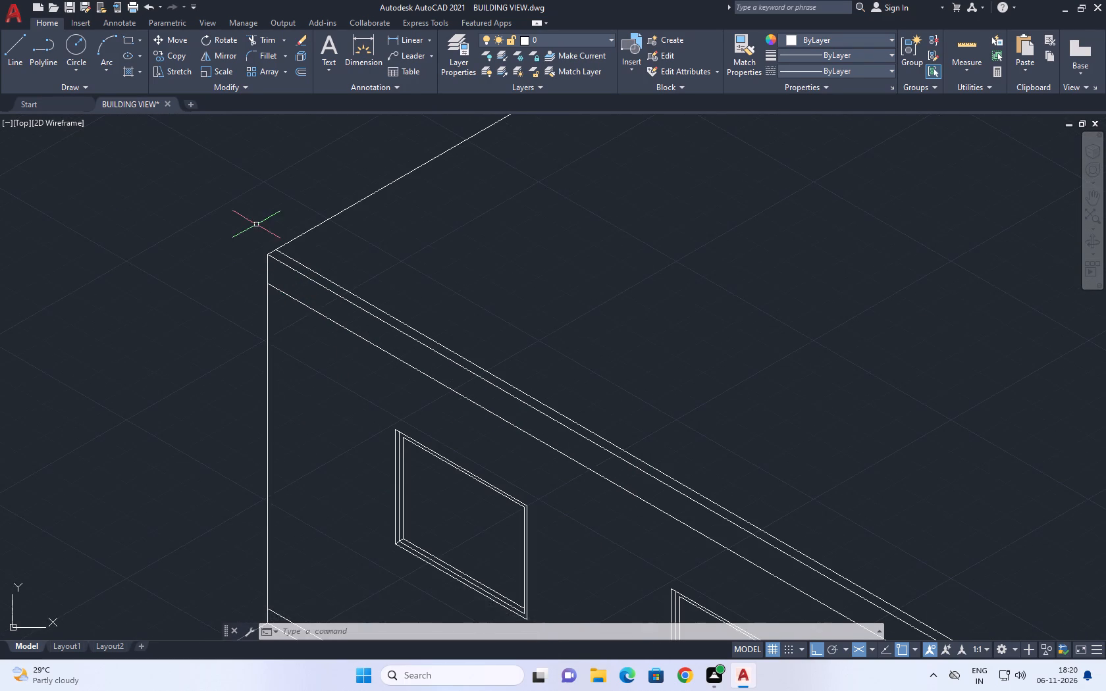
{"action": "middle_click_drag", "start_coordinate": [262, 229], "coordinate": [284, 278]}
{"action": "left_click", "coordinate": [365, 283]}
{"action": "left_click", "coordinate": [334, 219]}
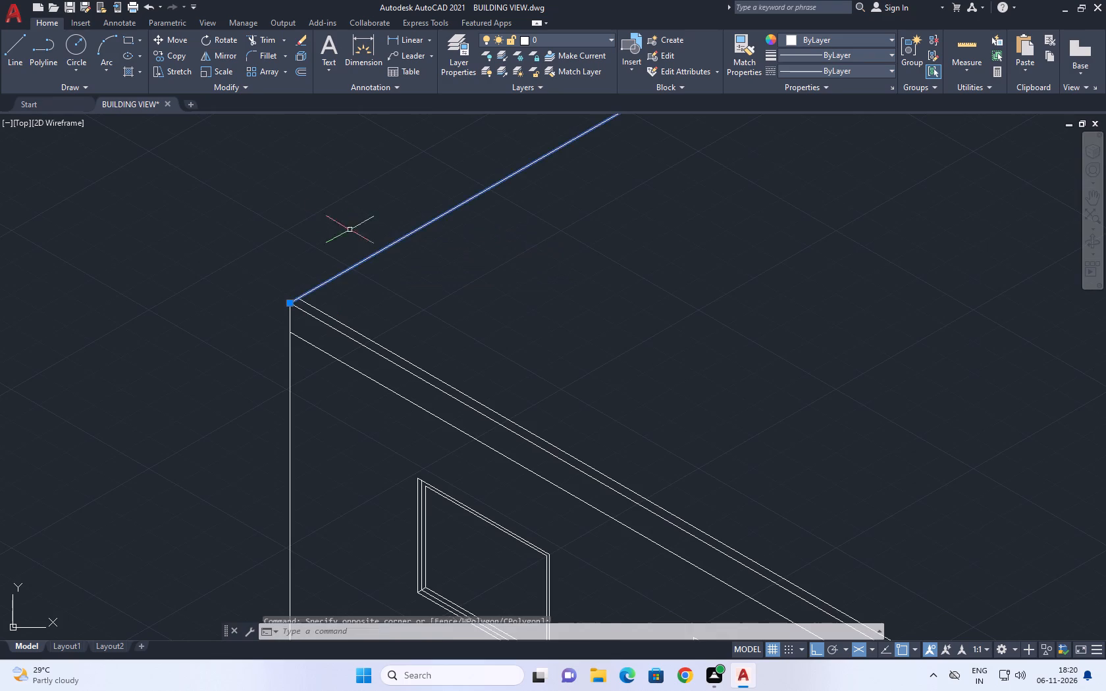
{"action": "middle_click_drag", "start_coordinate": [394, 239], "coordinate": [396, 309]}
{"action": "scroll", "coordinate": [384, 274], "scroll_direction": "down", "scroll_amount": 1}
{"action": "left_click", "coordinate": [177, 56]}
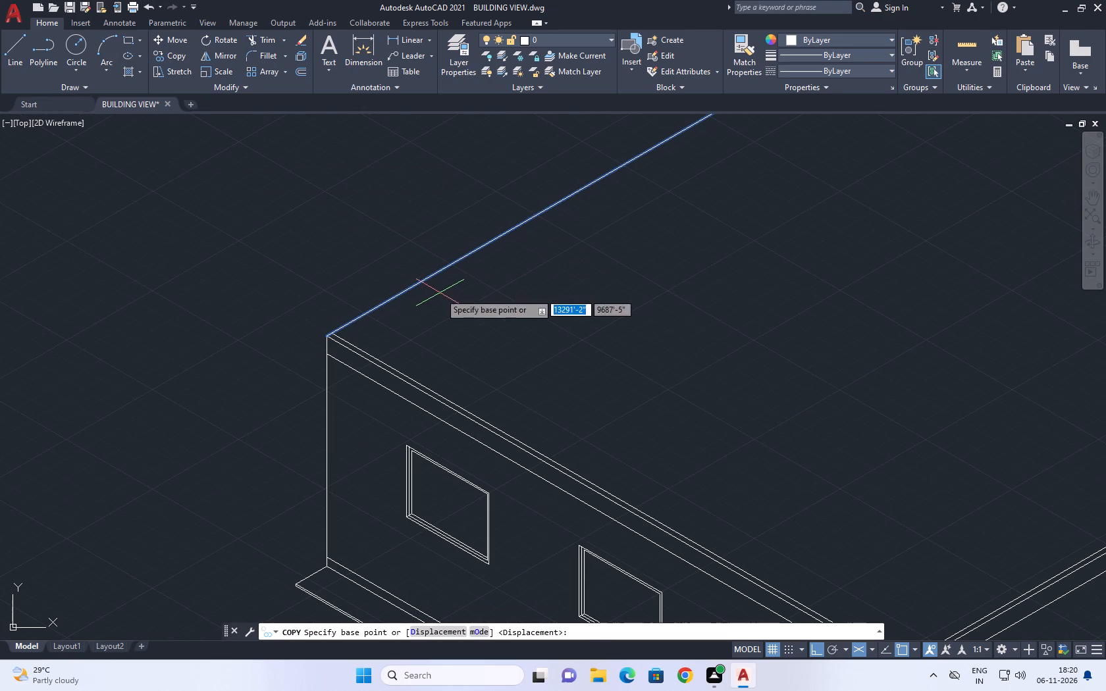
{"action": "left_click", "coordinate": [439, 293]}
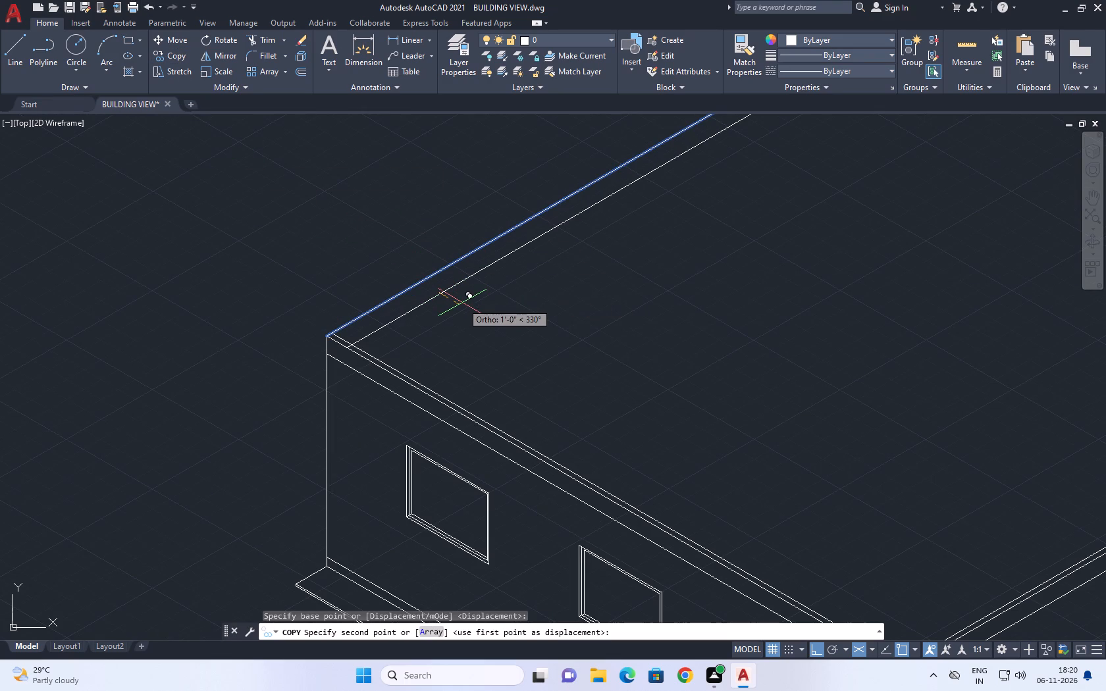
{"action": "key", "text": "2"}
{"action": "key", "text": "BackSpace"}
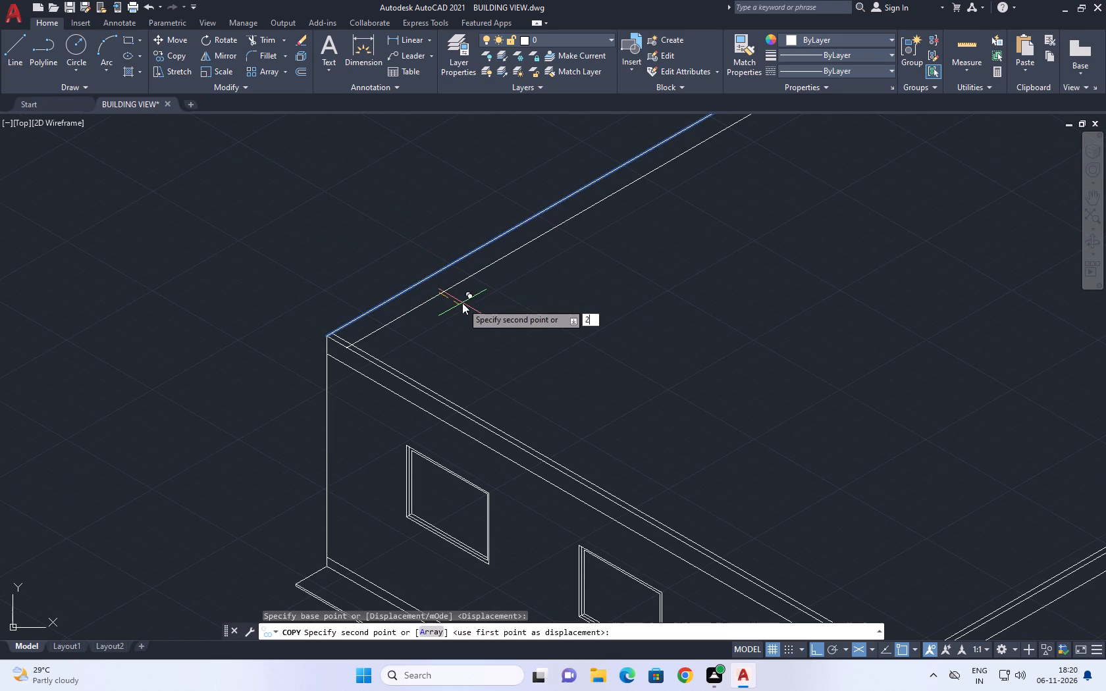
{"action": "key", "text": "3"}
{"action": "key", "text": "Return"}
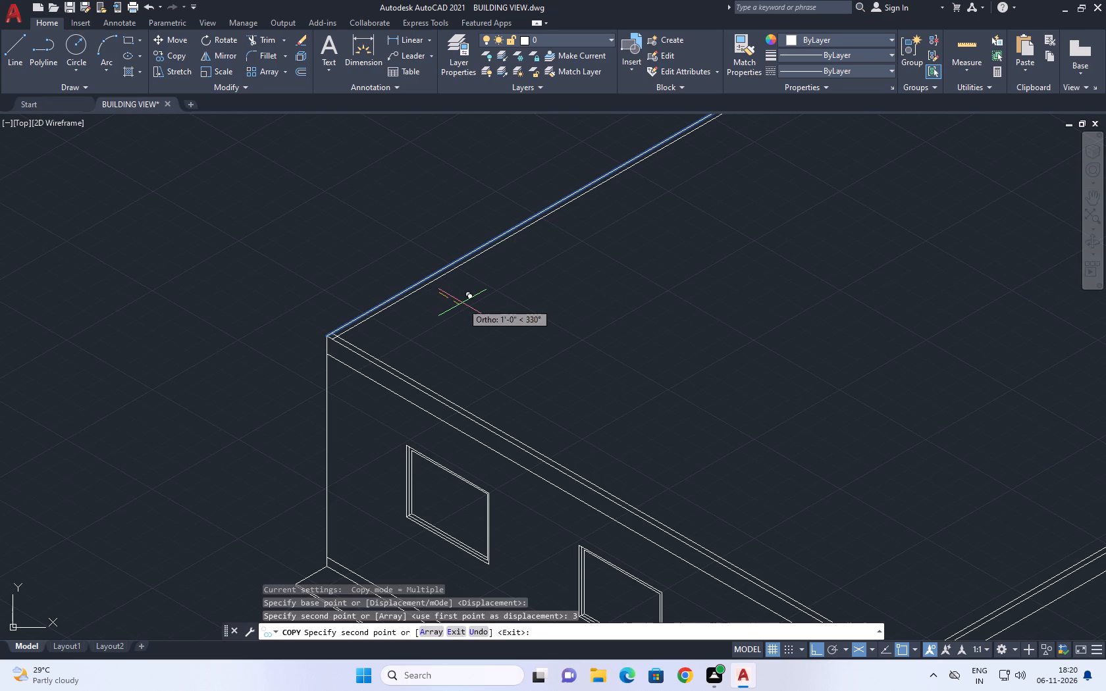
{"action": "right_click", "coordinate": [583, 329]}
{"action": "left_click", "coordinate": [621, 353]}
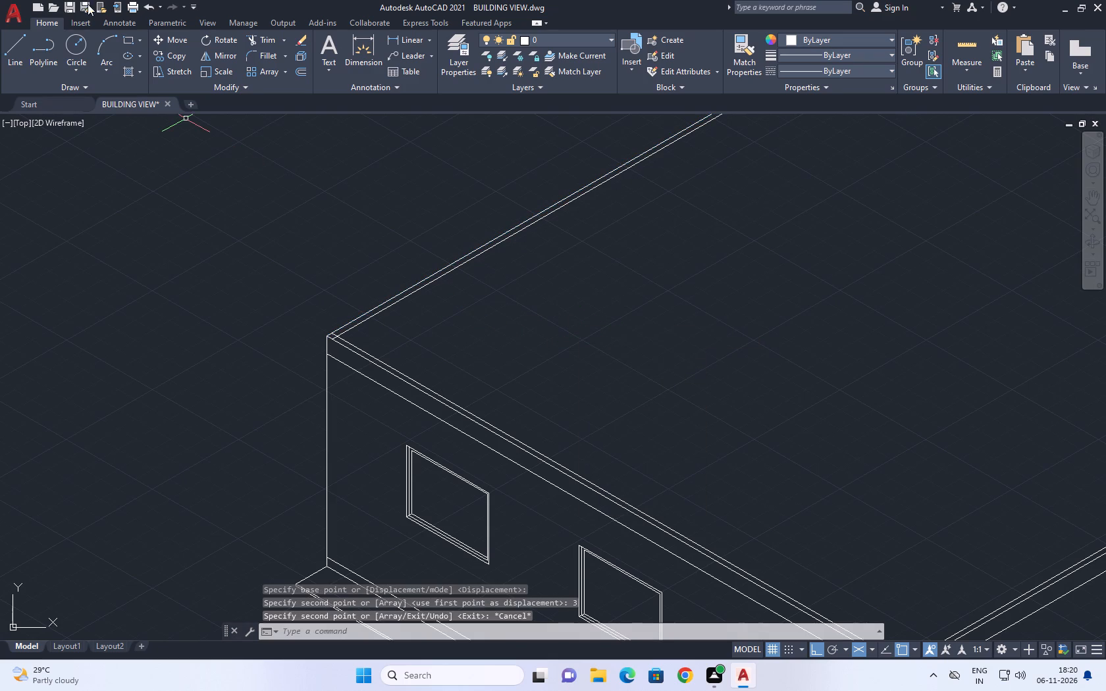
Trim the crossing ends of the inner roof-edge lines at the building's left roof corner.
{"action": "left_click", "coordinate": [269, 39]}
{"action": "scroll", "coordinate": [330, 320], "scroll_direction": "up", "scroll_amount": 4}
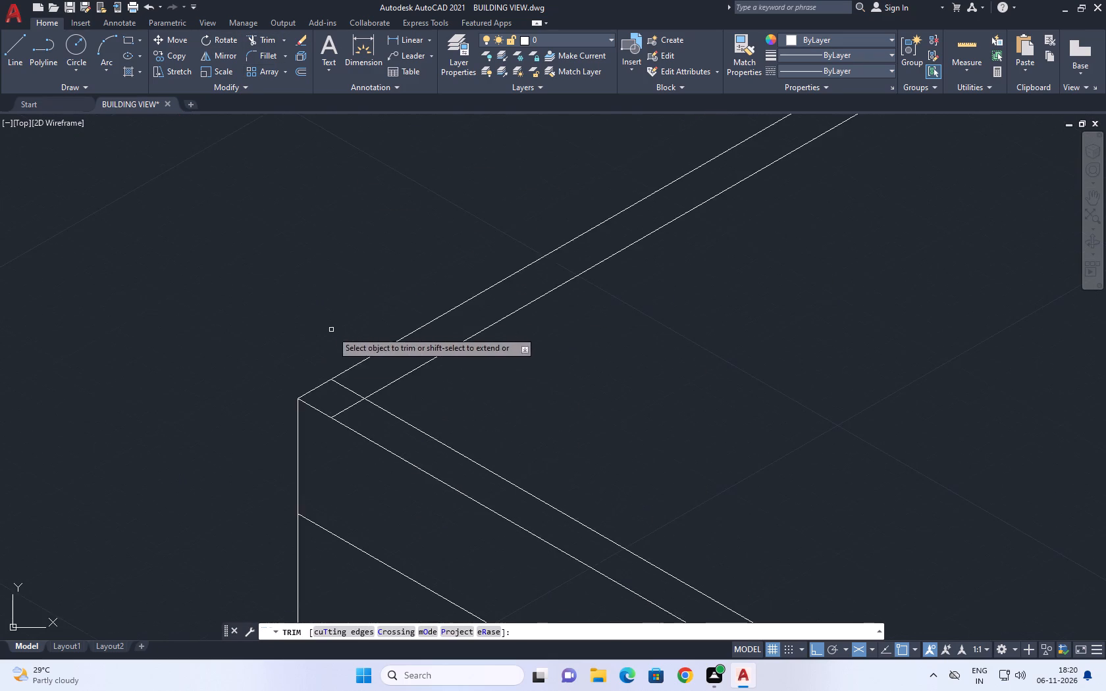
{"action": "scroll", "coordinate": [334, 380], "scroll_direction": "up", "scroll_amount": 2}
{"action": "left_click", "coordinate": [371, 395]}
{"action": "left_click", "coordinate": [390, 469]}
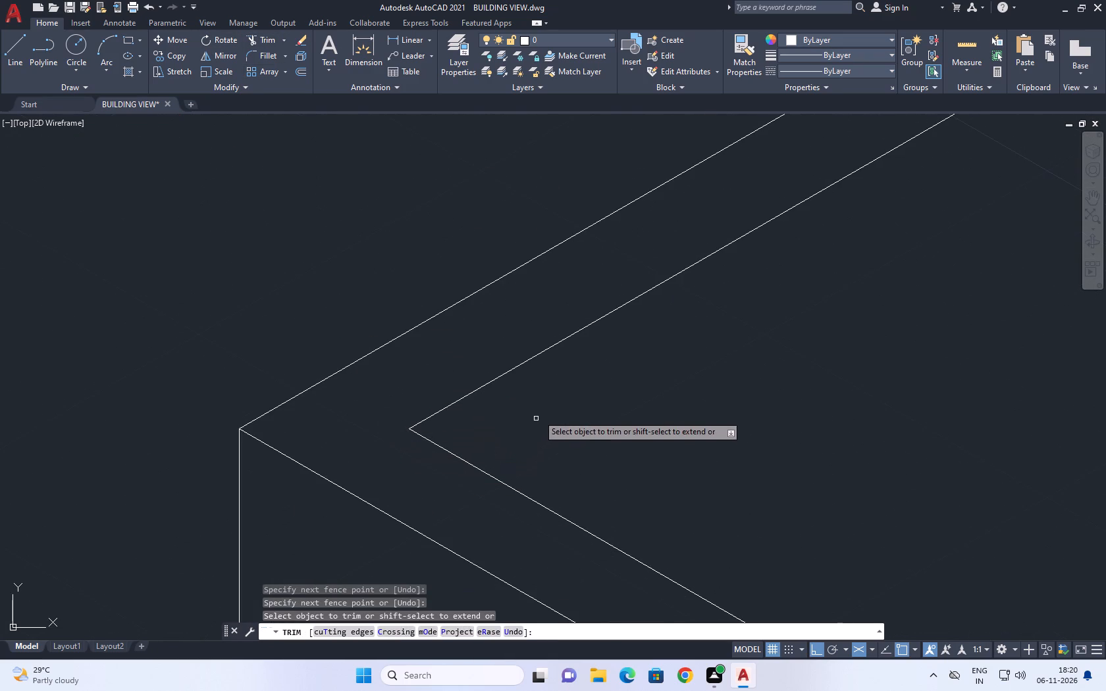
{"action": "right_click_drag", "start_coordinate": [547, 403], "coordinate": [554, 405]}
{"action": "left_click", "coordinate": [616, 431]}
{"action": "scroll", "coordinate": [521, 349], "scroll_direction": "down", "scroll_amount": 5}
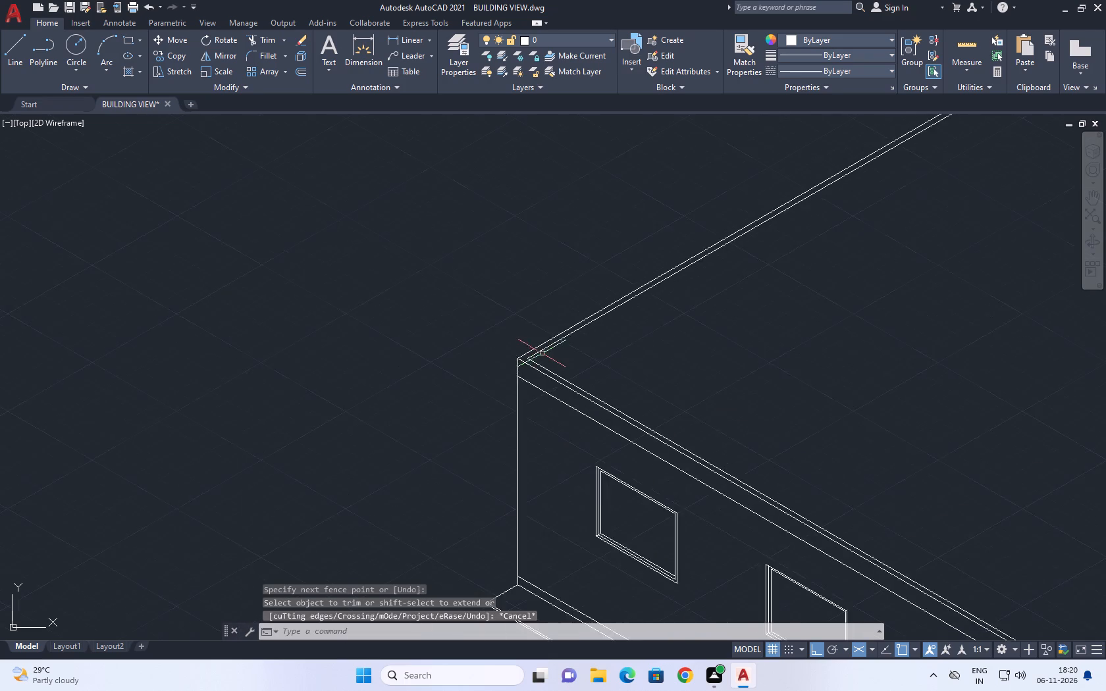
Draw a vertical line 9'6" upward from the inner left roof corner, using the right isoplane.
{"action": "scroll", "coordinate": [542, 353], "scroll_direction": "down", "scroll_amount": 4}
{"action": "middle_click_drag", "start_coordinate": [717, 369], "coordinate": [610, 369]}
{"action": "scroll", "coordinate": [576, 365], "scroll_direction": "down", "scroll_amount": 1}
{"action": "scroll", "coordinate": [552, 369], "scroll_direction": "up", "scroll_amount": 2}
{"action": "middle_click_drag", "start_coordinate": [645, 371], "coordinate": [639, 367]}
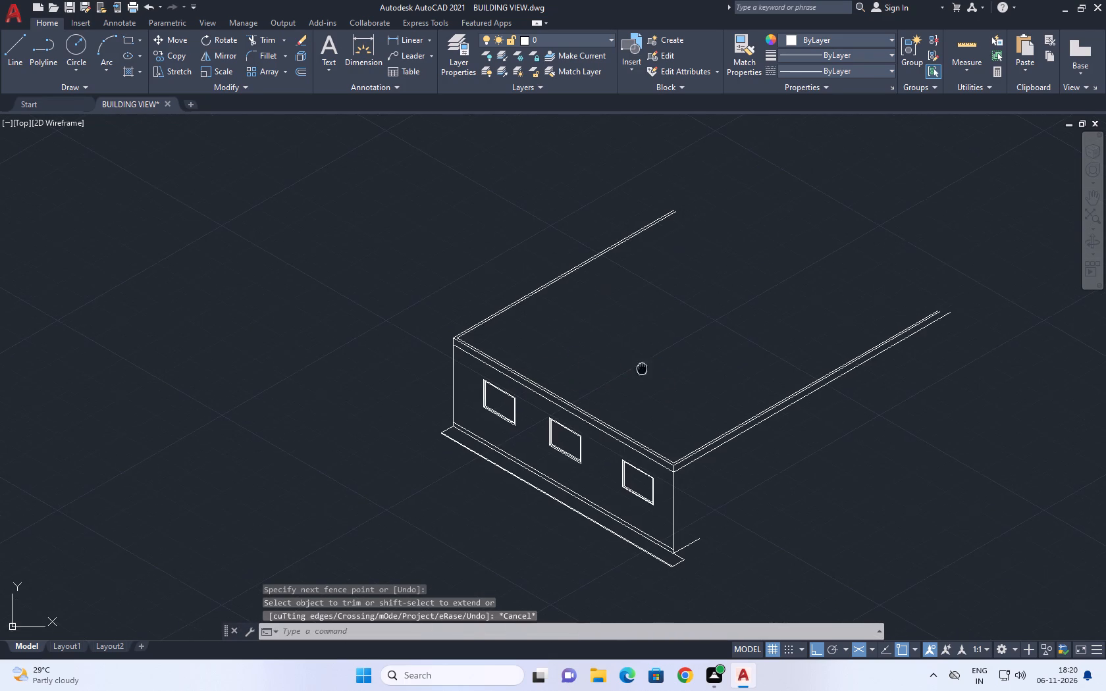
{"action": "middle_click_drag", "start_coordinate": [639, 367], "coordinate": [566, 346]}
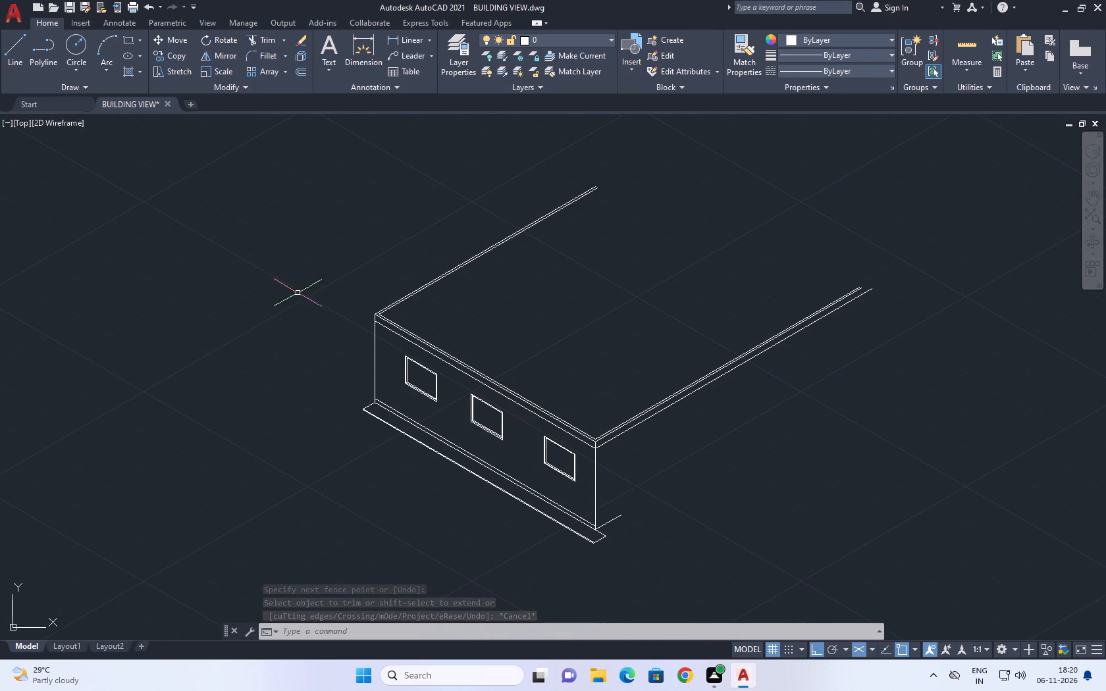
{"action": "scroll", "coordinate": [379, 325], "scroll_direction": "up", "scroll_amount": 4}
{"action": "left_click", "coordinate": [13, 51]}
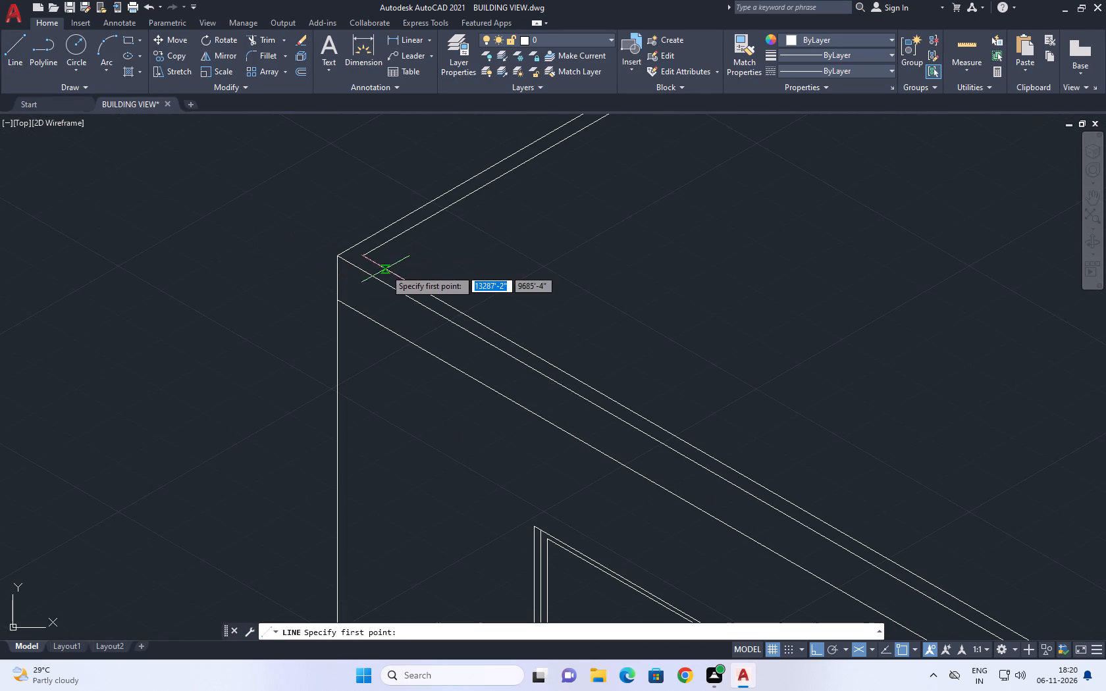
{"action": "left_click", "coordinate": [365, 255]}
{"action": "scroll", "coordinate": [379, 234], "scroll_direction": "down", "scroll_amount": 2}
{"action": "middle_click_drag", "start_coordinate": [369, 185], "coordinate": [377, 243]}
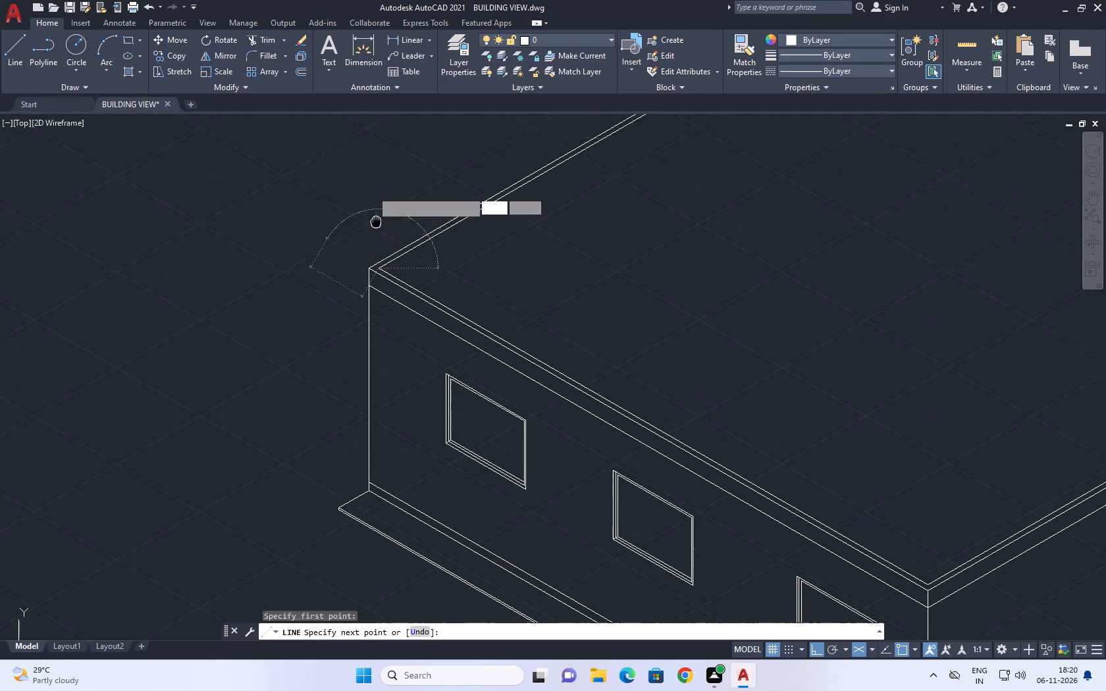
{"action": "middle_click_drag", "start_coordinate": [377, 243], "coordinate": [382, 284]}
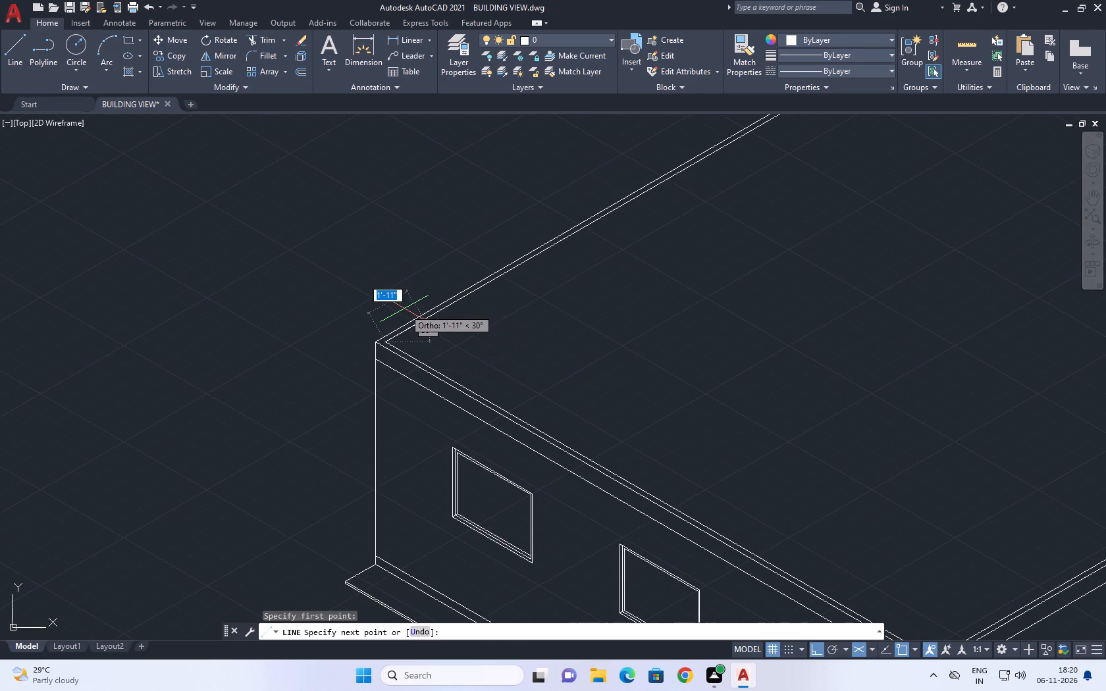
{"action": "key", "text": "F5"}
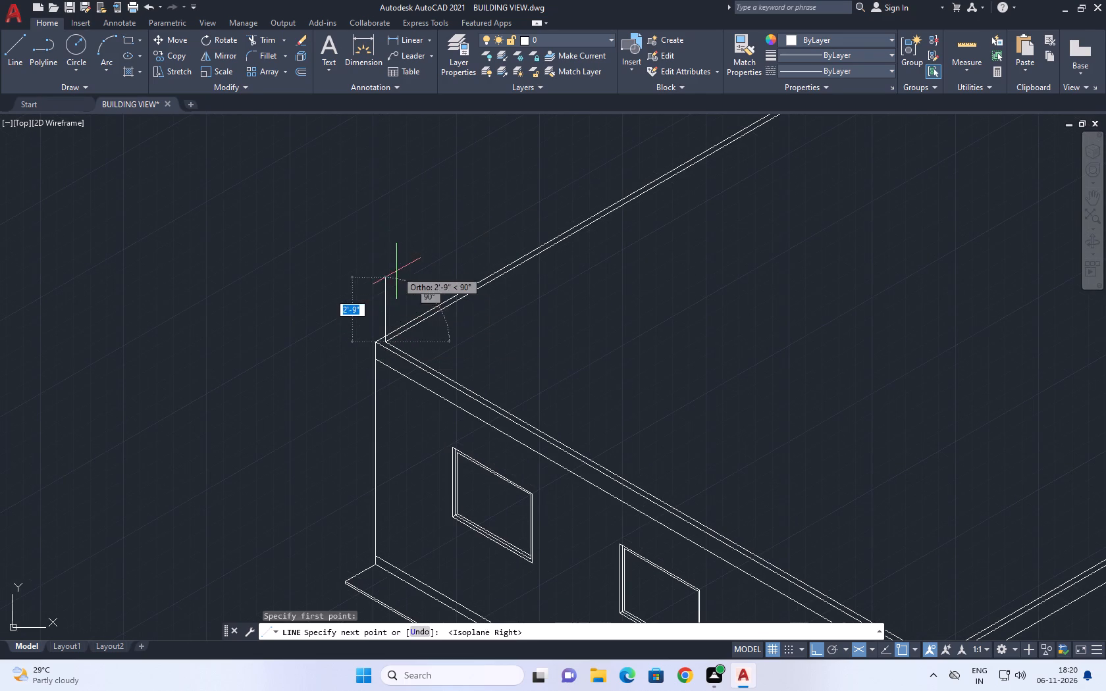
{"action": "scroll", "coordinate": [394, 269], "scroll_direction": "down", "scroll_amount": 1}
{"action": "middle_click_drag", "start_coordinate": [386, 223], "coordinate": [398, 295]}
{"action": "scroll", "coordinate": [400, 299], "scroll_direction": "down", "scroll_amount": 1}
{"action": "middle_click_drag", "start_coordinate": [395, 266], "coordinate": [276, 328]}
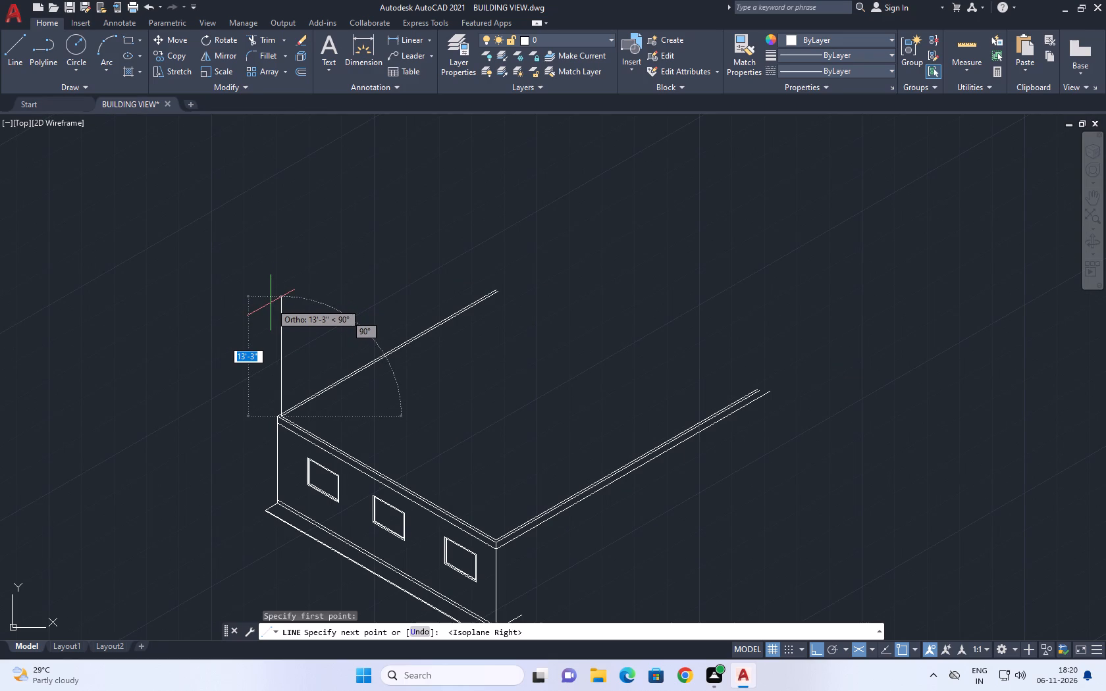
{"action": "type", "text": "9'6"}
{"action": "key", "text": "Return"}
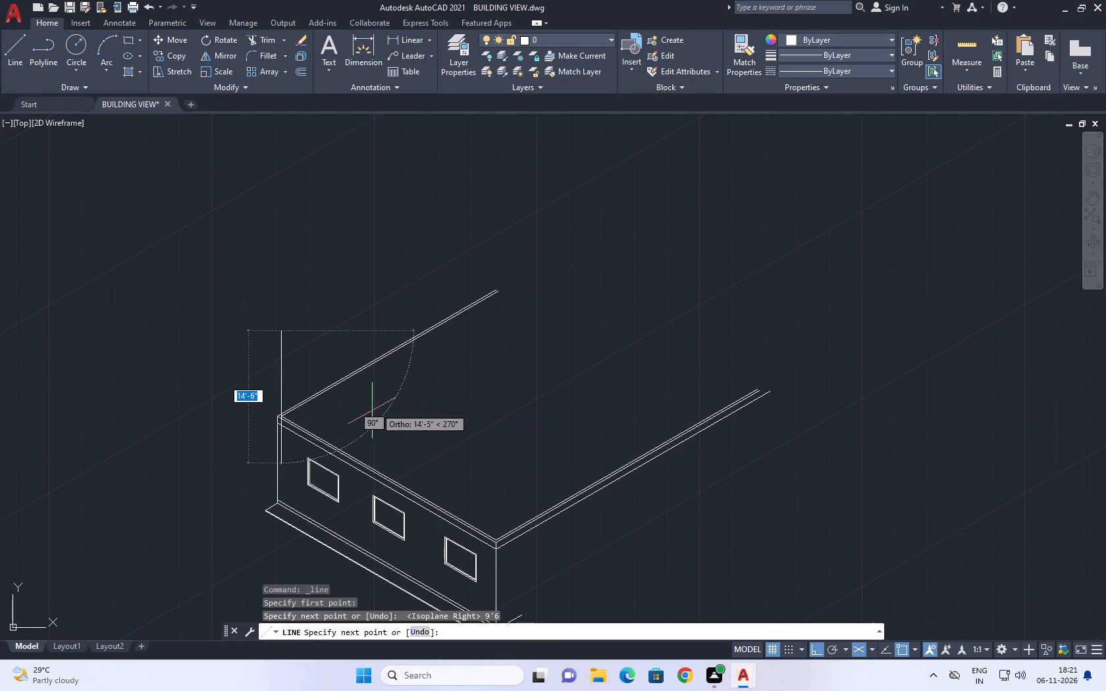
Continue from the top of the vertical with a 30° receding line running slightly past the roof lines' far ends.
{"action": "middle_click_drag", "start_coordinate": [514, 168], "coordinate": [526, 170]}
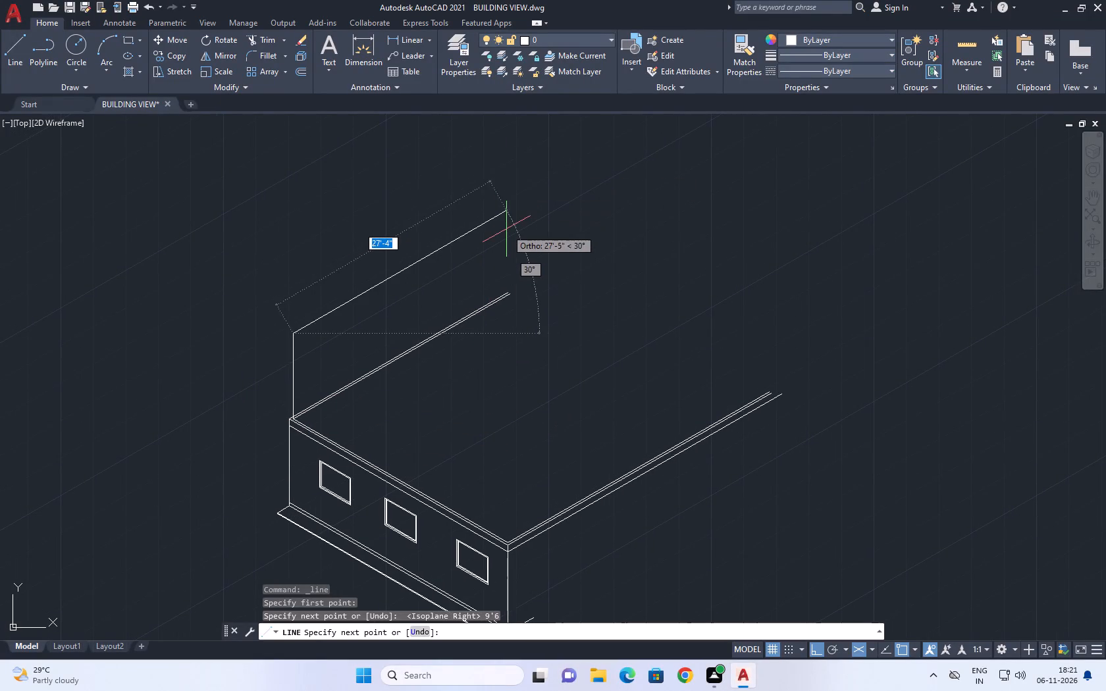
{"action": "left_click", "coordinate": [517, 215]}
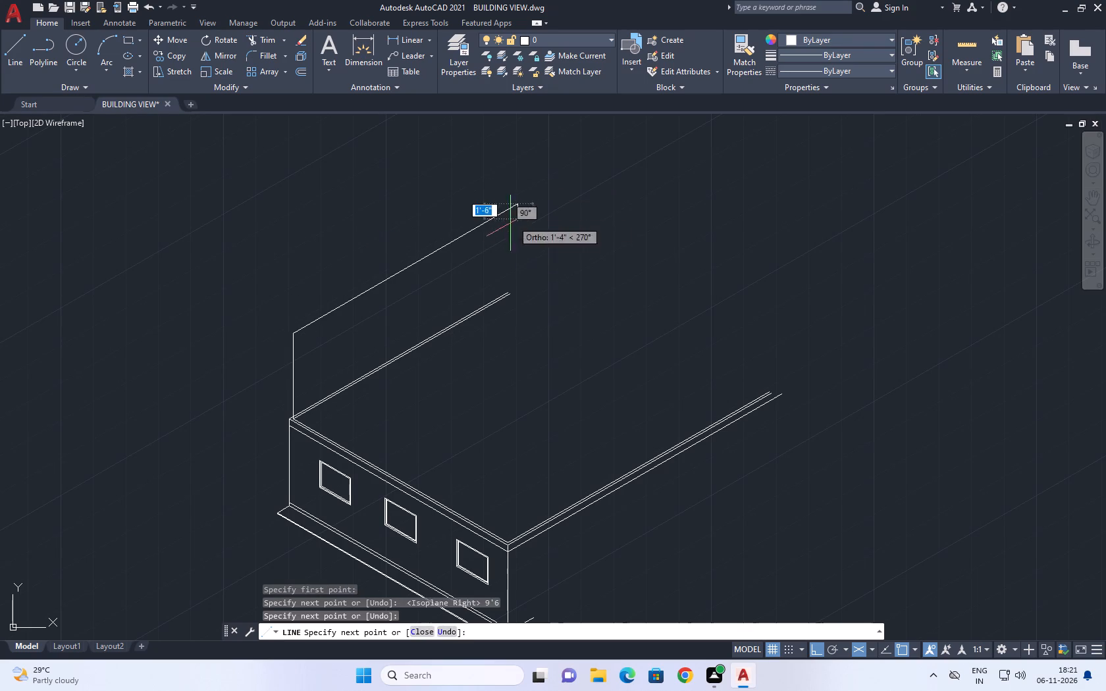
{"action": "key", "text": "space"}
Copy the 9'6" vertical from the inner left roof corner to the inner roof corner at the building's near corner.
{"action": "middle_click_drag", "start_coordinate": [300, 422], "coordinate": [442, 357]}
{"action": "scroll", "coordinate": [433, 320], "scroll_direction": "up", "scroll_amount": 2}
{"action": "left_click", "coordinate": [439, 313]}
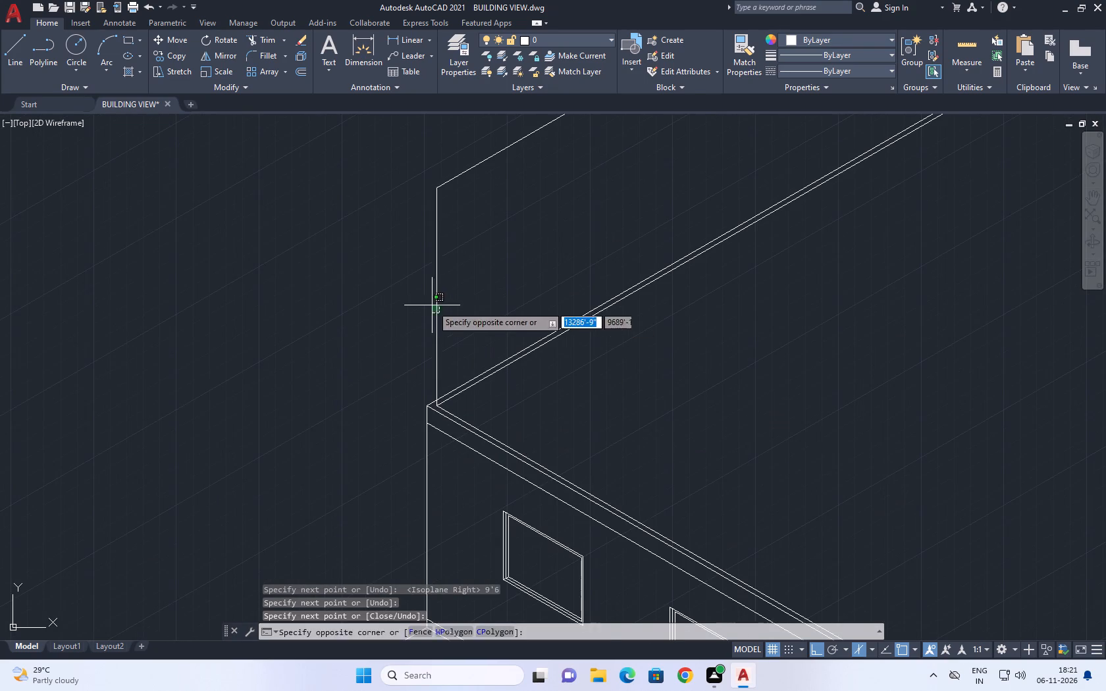
{"action": "left_click", "coordinate": [427, 301]}
{"action": "middle_click_drag", "start_coordinate": [589, 339], "coordinate": [616, 355]}
{"action": "key", "text": "c"}
{"action": "type", "text": "o"}
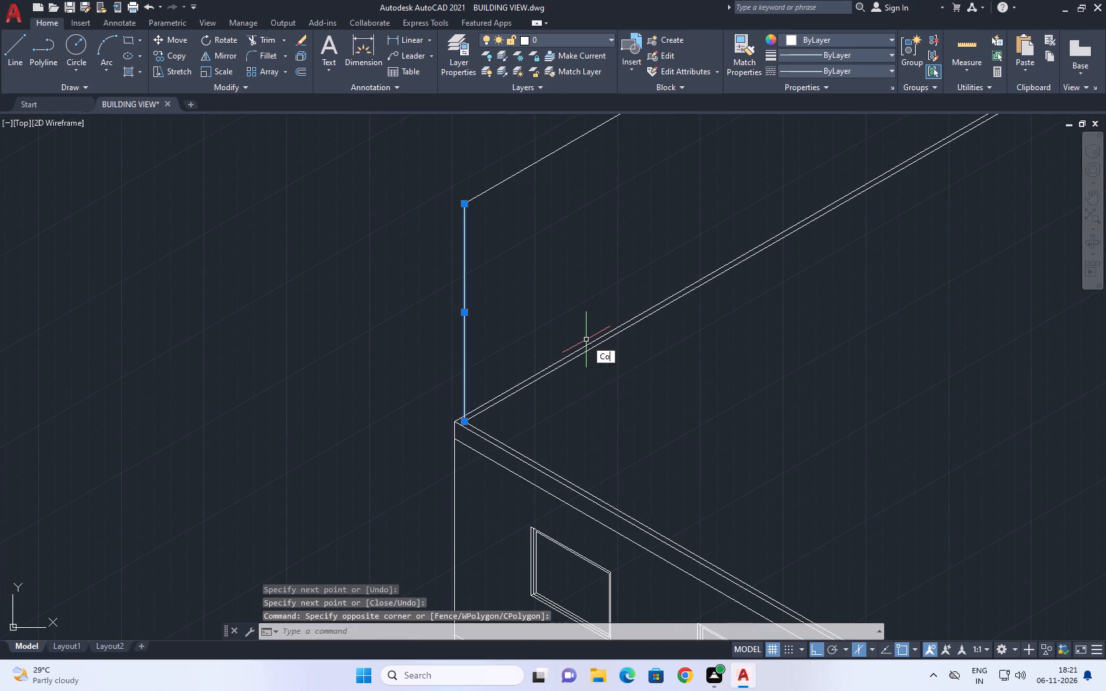
{"action": "key", "text": "space"}
{"action": "scroll", "coordinate": [448, 428], "scroll_direction": "up", "scroll_amount": 1}
{"action": "left_click", "coordinate": [473, 417]}
{"action": "scroll", "coordinate": [472, 382], "scroll_direction": "down", "scroll_amount": 3}
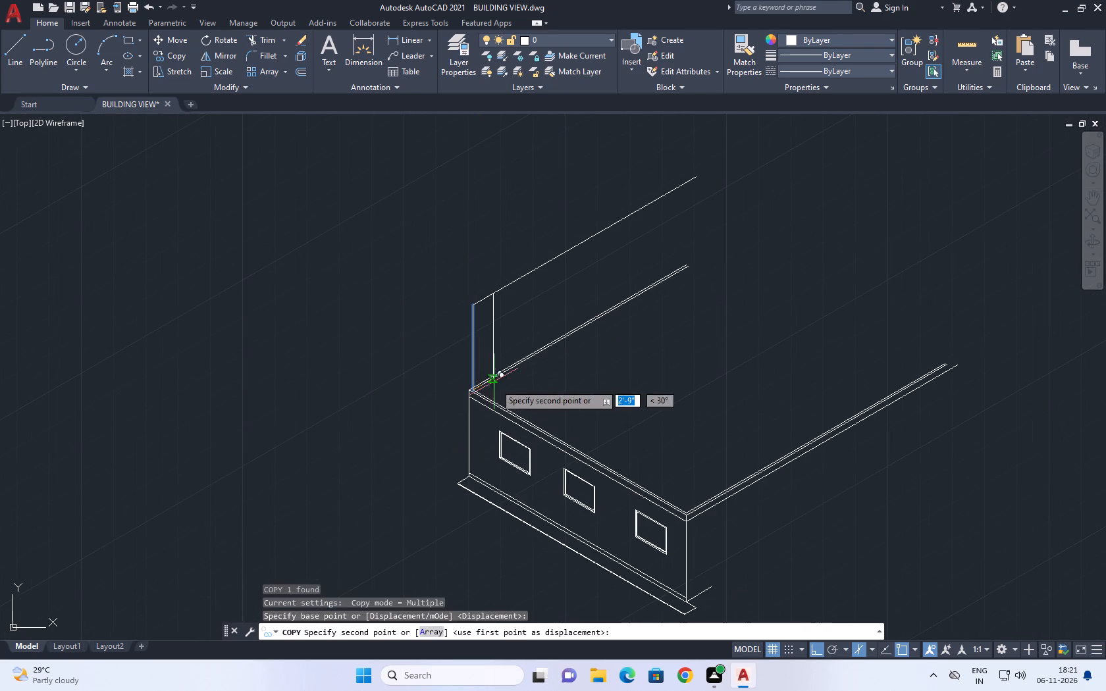
{"action": "scroll", "coordinate": [674, 521], "scroll_direction": "up", "scroll_amount": 2}
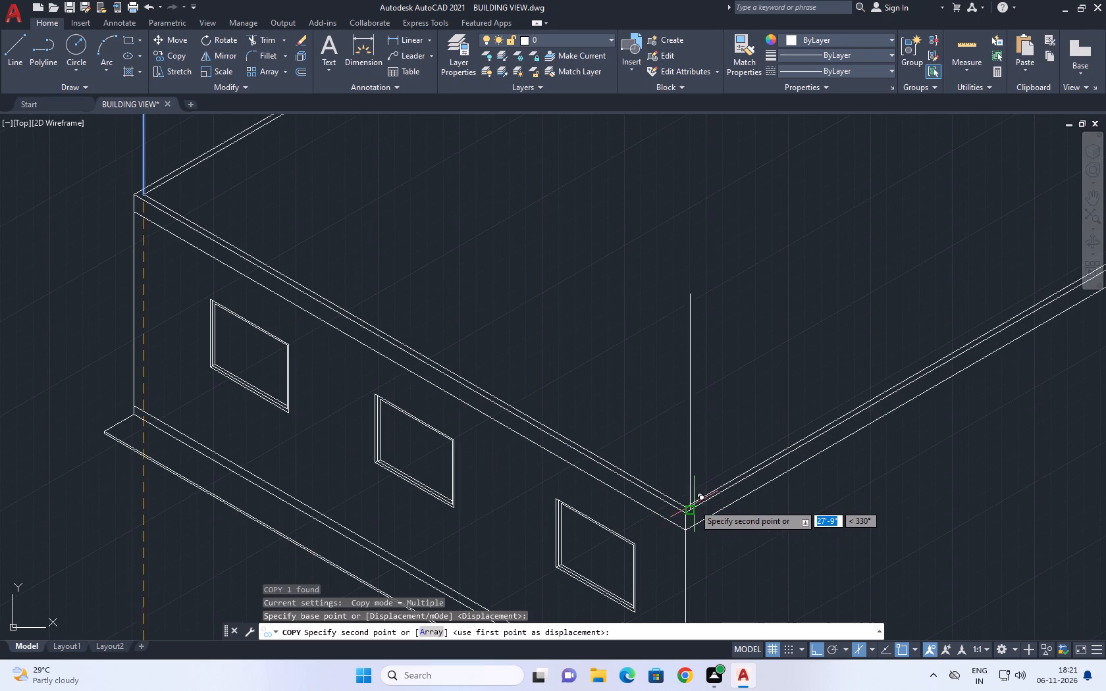
{"action": "left_click", "coordinate": [687, 504]}
{"action": "key", "text": "space"}
Copy the front and both receding roof-edge lines vertically upward, to just below the top of the near-corner vertical.
{"action": "scroll", "coordinate": [683, 401], "scroll_direction": "down", "scroll_amount": 2}
{"action": "middle_click_drag", "start_coordinate": [477, 343], "coordinate": [527, 386]}
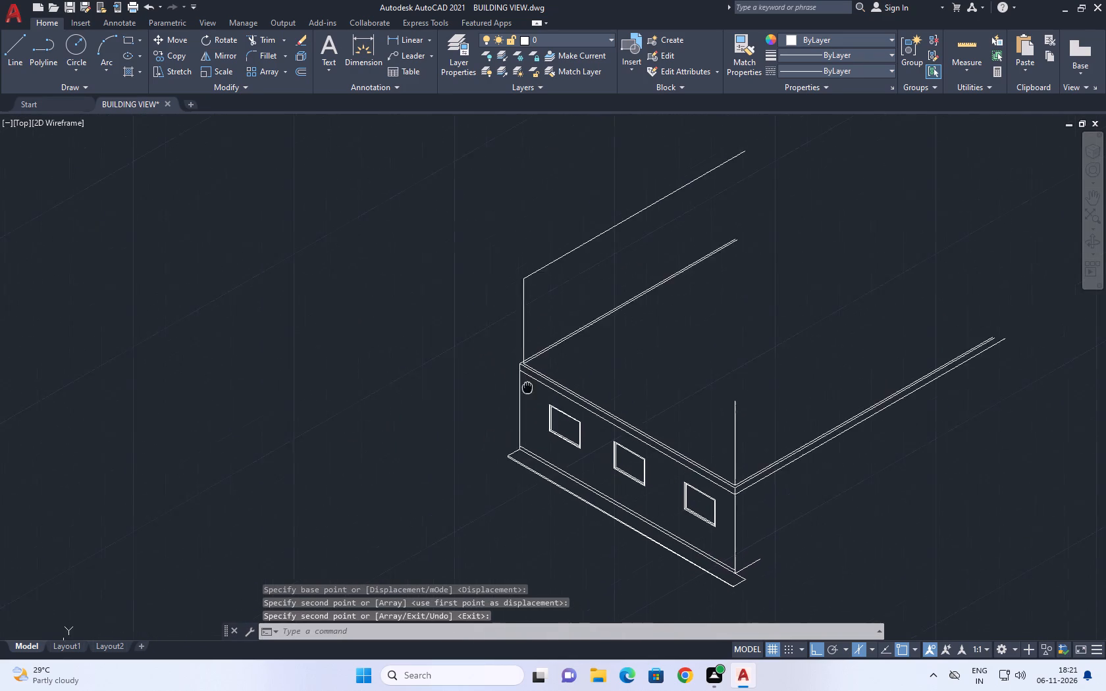
{"action": "middle_click_drag", "start_coordinate": [527, 386], "coordinate": [577, 401]}
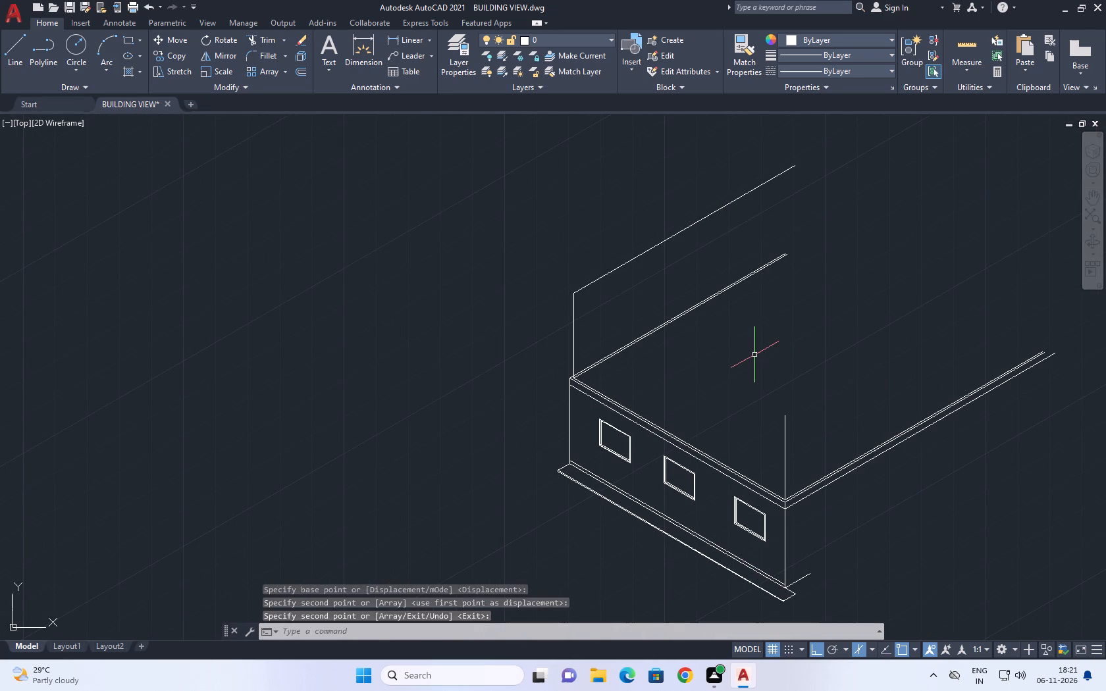
{"action": "left_click_drag", "start_coordinate": [843, 513], "coordinate": [843, 503]}
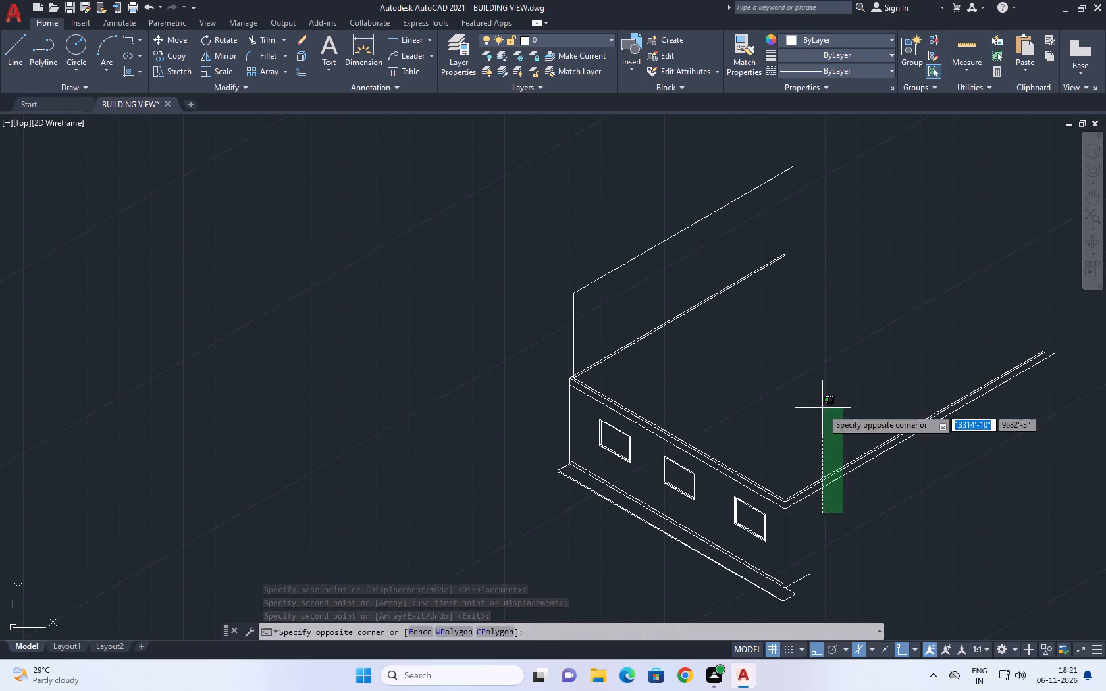
{"action": "left_click", "coordinate": [822, 408]}
{"action": "scroll", "coordinate": [777, 531], "scroll_direction": "up", "scroll_amount": 3}
{"action": "left_click", "coordinate": [797, 484]}
{"action": "left_click", "coordinate": [749, 351]}
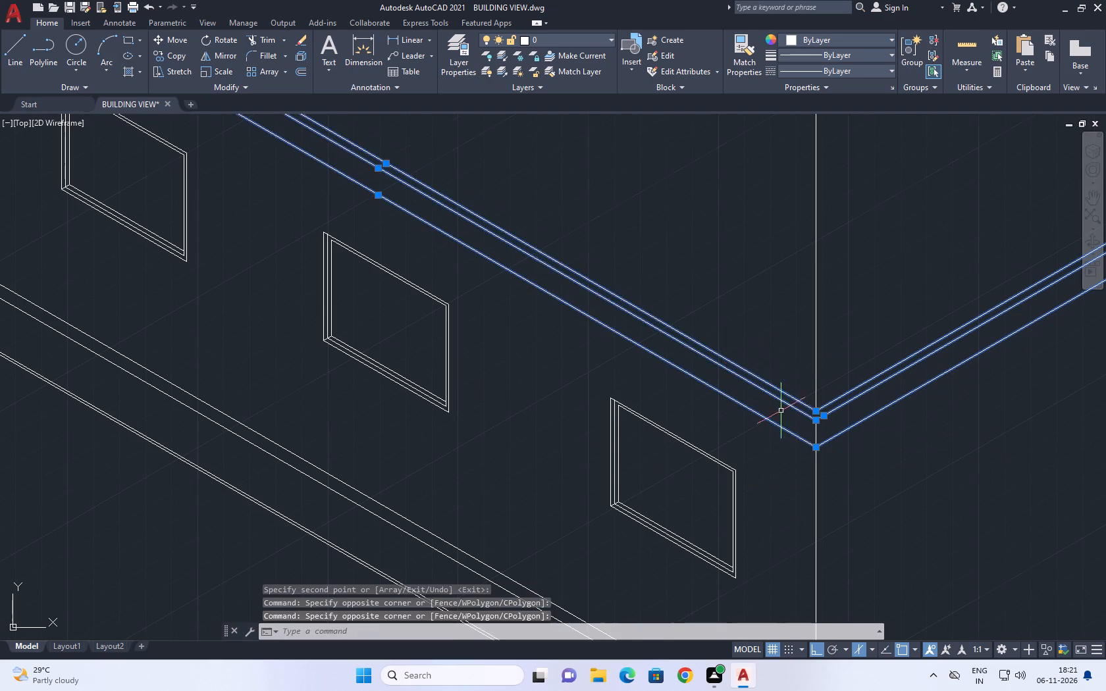
{"action": "scroll", "coordinate": [781, 413], "scroll_direction": "up", "scroll_amount": 2}
{"action": "scroll", "coordinate": [727, 385], "scroll_direction": "down", "scroll_amount": 3}
{"action": "scroll", "coordinate": [779, 404], "scroll_direction": "up", "scroll_amount": 3}
{"action": "scroll", "coordinate": [697, 380], "scroll_direction": "up", "scroll_amount": 2}
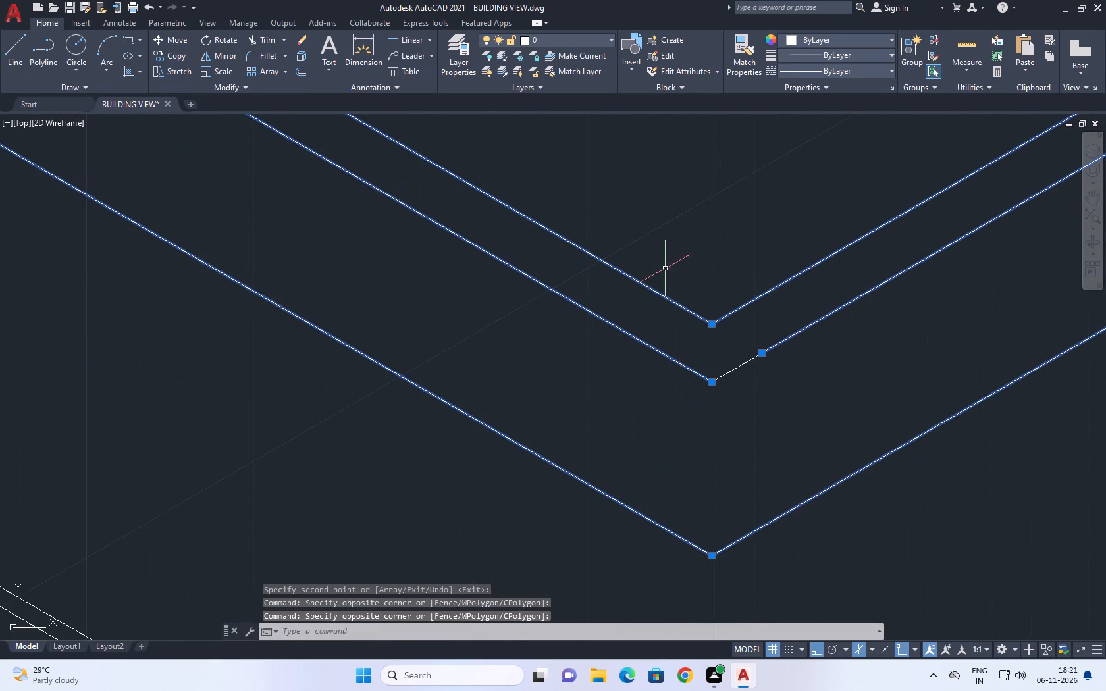
{"action": "left_click", "coordinate": [665, 269]}
{"action": "left_click_drag", "start_coordinate": [760, 431], "coordinate": [796, 503]}
{"action": "scroll", "coordinate": [805, 446], "scroll_direction": "down", "scroll_amount": 5}
{"action": "left_click", "coordinate": [825, 476]}
{"action": "scroll", "coordinate": [797, 426], "scroll_direction": "down", "scroll_amount": 5}
{"action": "scroll", "coordinate": [671, 340], "scroll_direction": "up", "scroll_amount": 2}
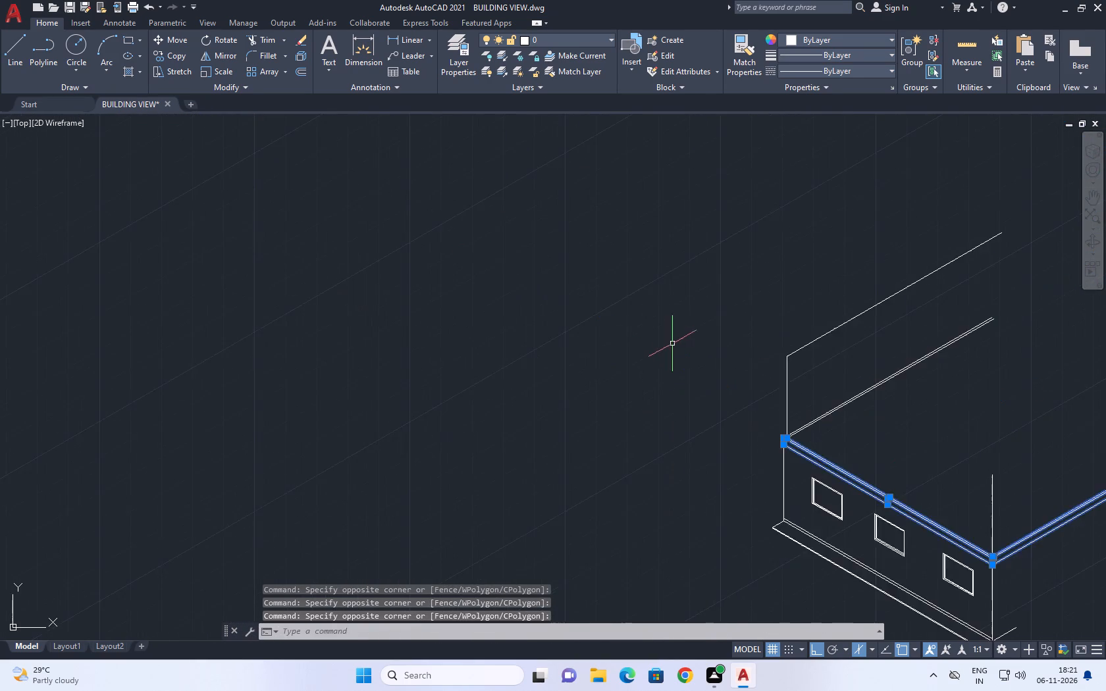
{"action": "scroll", "coordinate": [814, 465], "scroll_direction": "up", "scroll_amount": 2}
{"action": "scroll", "coordinate": [675, 382], "scroll_direction": "up", "scroll_amount": 2}
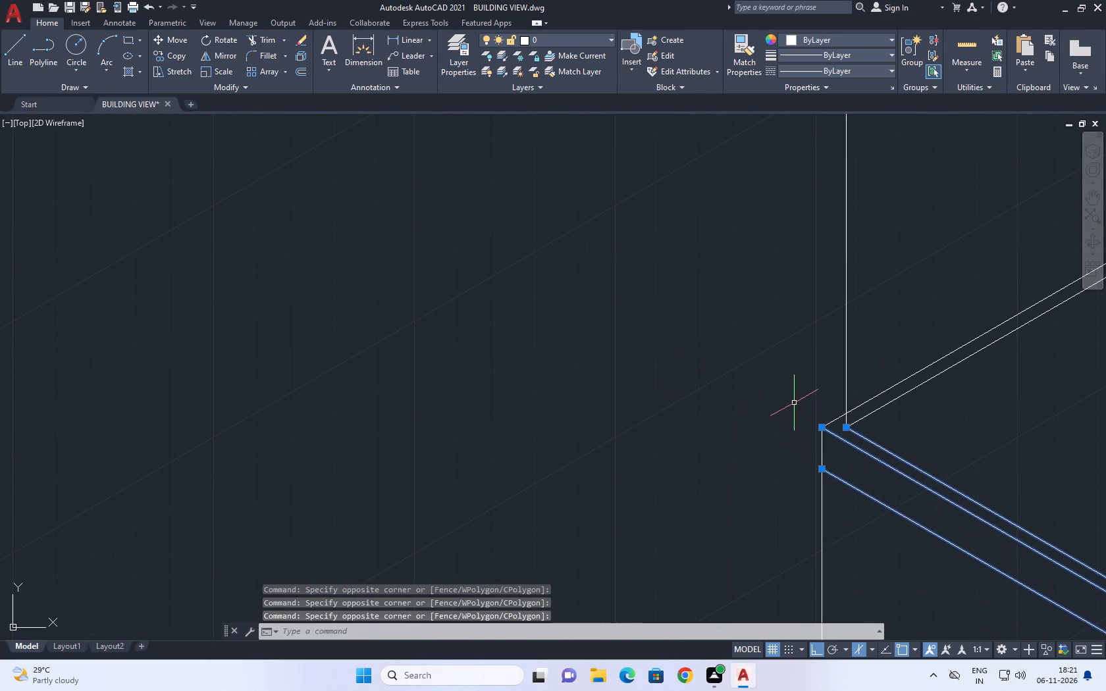
{"action": "scroll", "coordinate": [794, 403], "scroll_direction": "down", "scroll_amount": 1}
{"action": "middle_click_drag", "start_coordinate": [849, 416], "coordinate": [668, 492]}
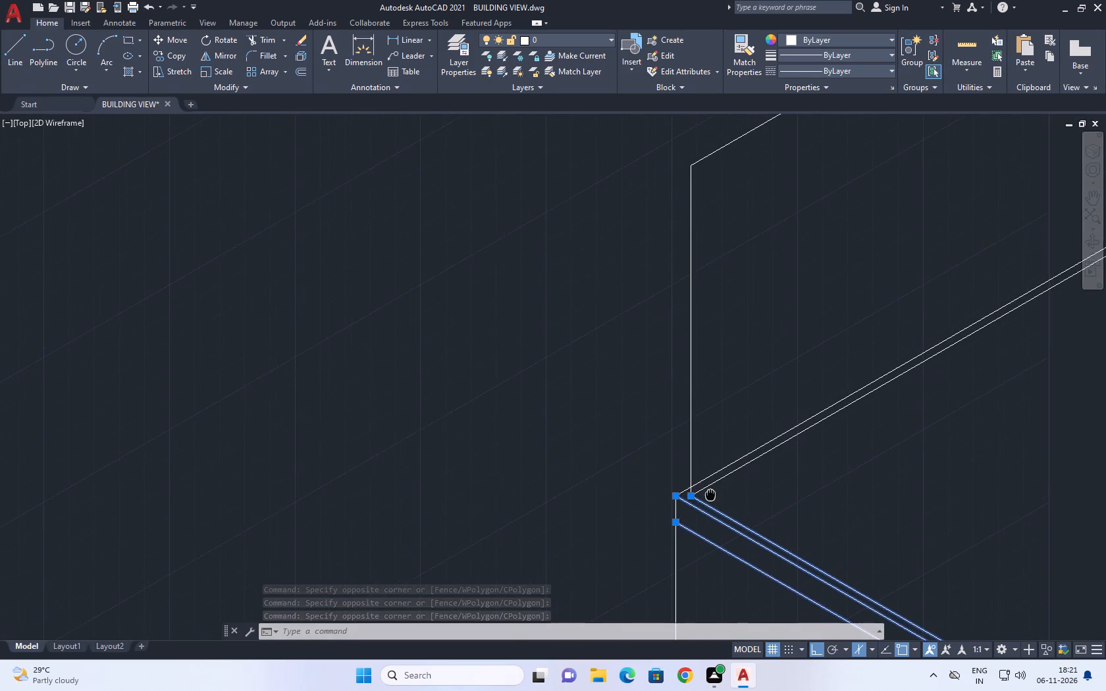
{"action": "middle_click_drag", "start_coordinate": [668, 492], "coordinate": [663, 490]}
{"action": "left_click_drag", "start_coordinate": [796, 473], "coordinate": [789, 456]}
{"action": "left_click", "coordinate": [737, 374]}
{"action": "scroll", "coordinate": [711, 393], "scroll_direction": "down", "scroll_amount": 2}
{"action": "middle_click_drag", "start_coordinate": [811, 464], "coordinate": [716, 349]}
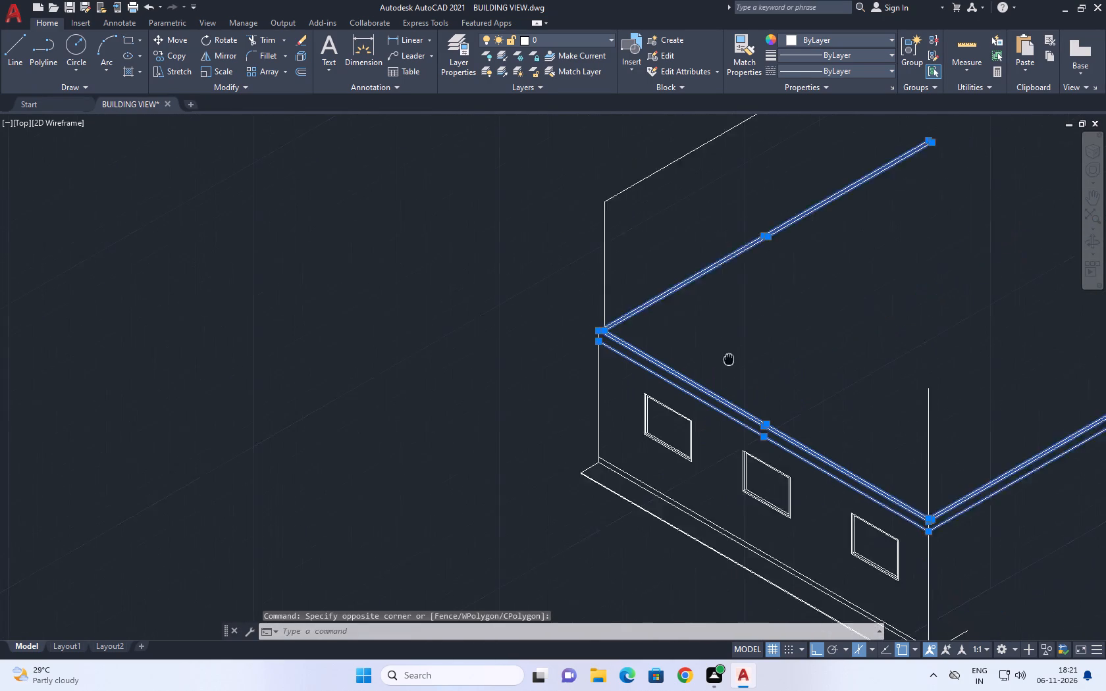
{"action": "middle_click_drag", "start_coordinate": [716, 349], "coordinate": [698, 335]}
{"action": "type", "text": "co"}
{"action": "key", "text": "space"}
{"action": "scroll", "coordinate": [895, 509], "scroll_direction": "up", "scroll_amount": 2}
{"action": "left_click", "coordinate": [890, 496]}
{"action": "scroll", "coordinate": [890, 495], "scroll_direction": "up", "scroll_amount": 1}
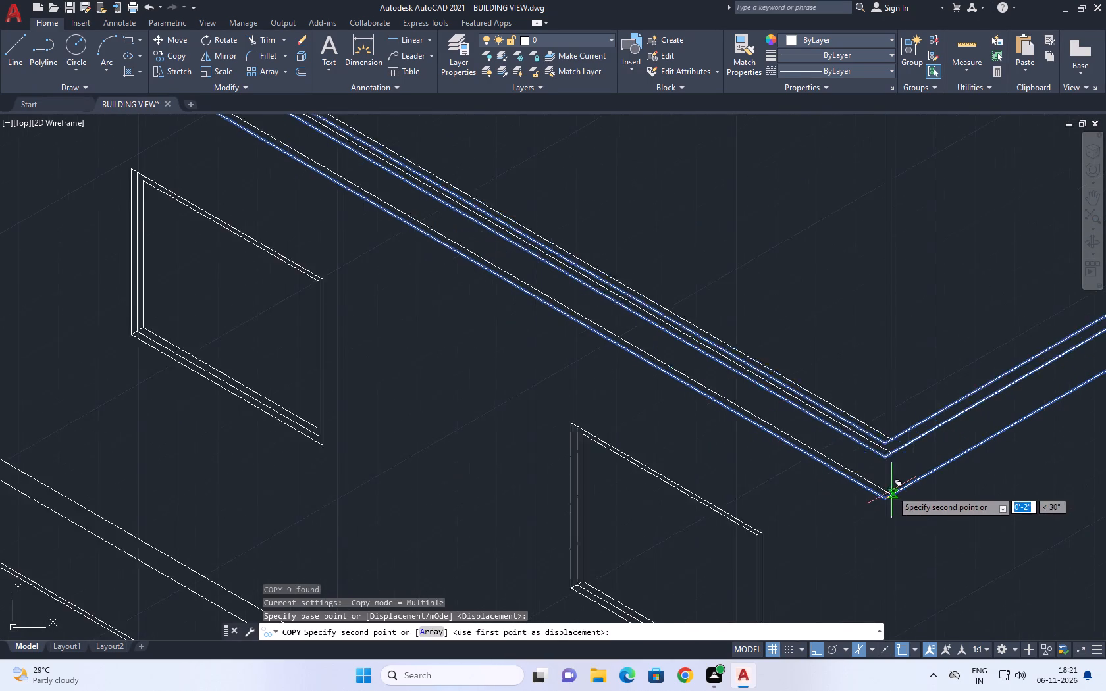
{"action": "scroll", "coordinate": [891, 490], "scroll_direction": "down", "scroll_amount": 2}
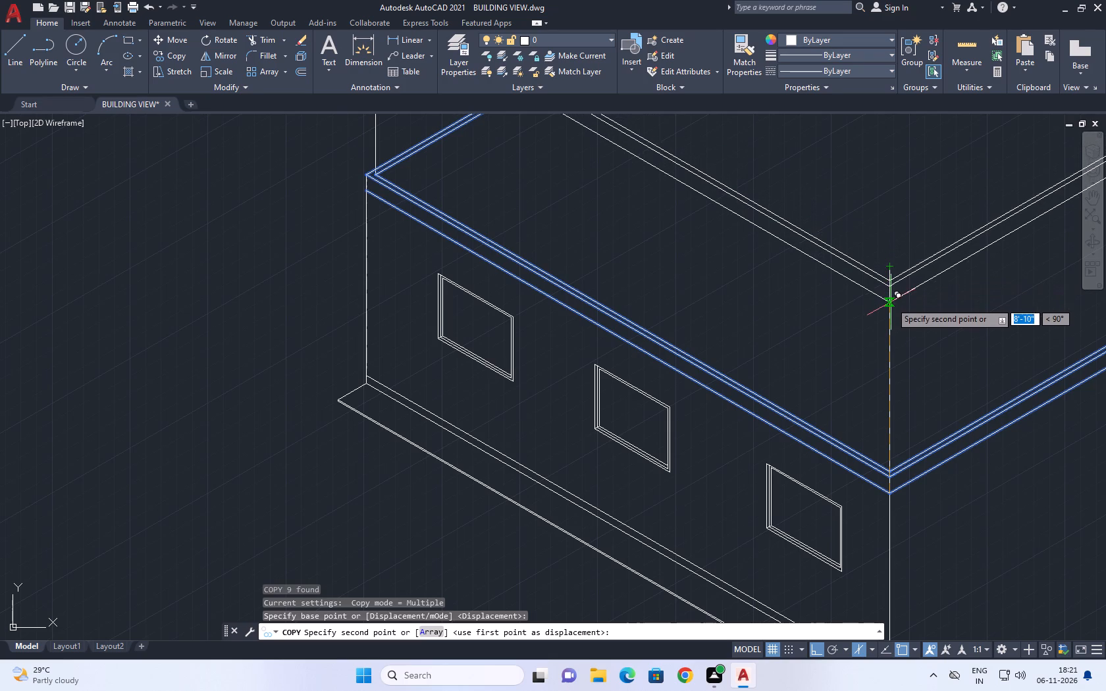
{"action": "left_click_drag", "start_coordinate": [890, 291], "coordinate": [893, 297]}
{"action": "key", "text": "space"}
{"action": "scroll", "coordinate": [706, 330], "scroll_direction": "down", "scroll_amount": 1}
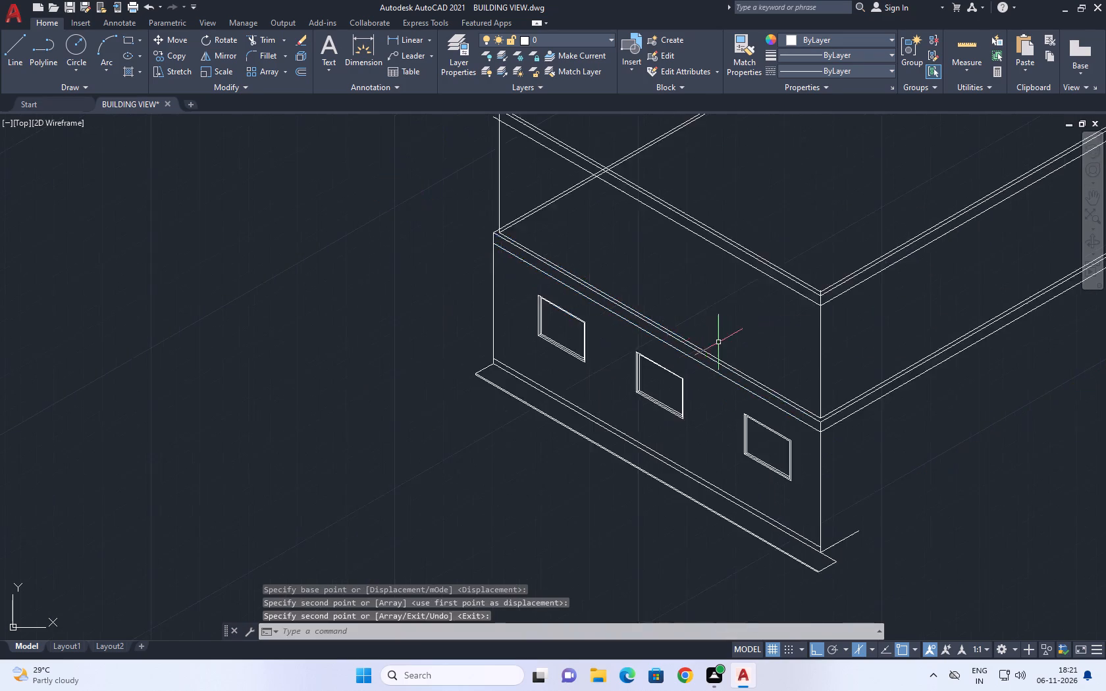
Move the copied roof edges and the 30° receding line up so the inner near corner meets the vertical's top end.
{"action": "scroll", "coordinate": [718, 342], "scroll_direction": "down", "scroll_amount": 1}
{"action": "left_click_drag", "start_coordinate": [845, 313], "coordinate": [841, 294]}
{"action": "left_click", "coordinate": [831, 243]}
{"action": "scroll", "coordinate": [737, 319], "scroll_direction": "up", "scroll_amount": 2}
{"action": "left_click", "coordinate": [777, 239]}
{"action": "left_click_drag", "start_coordinate": [762, 299], "coordinate": [759, 318]}
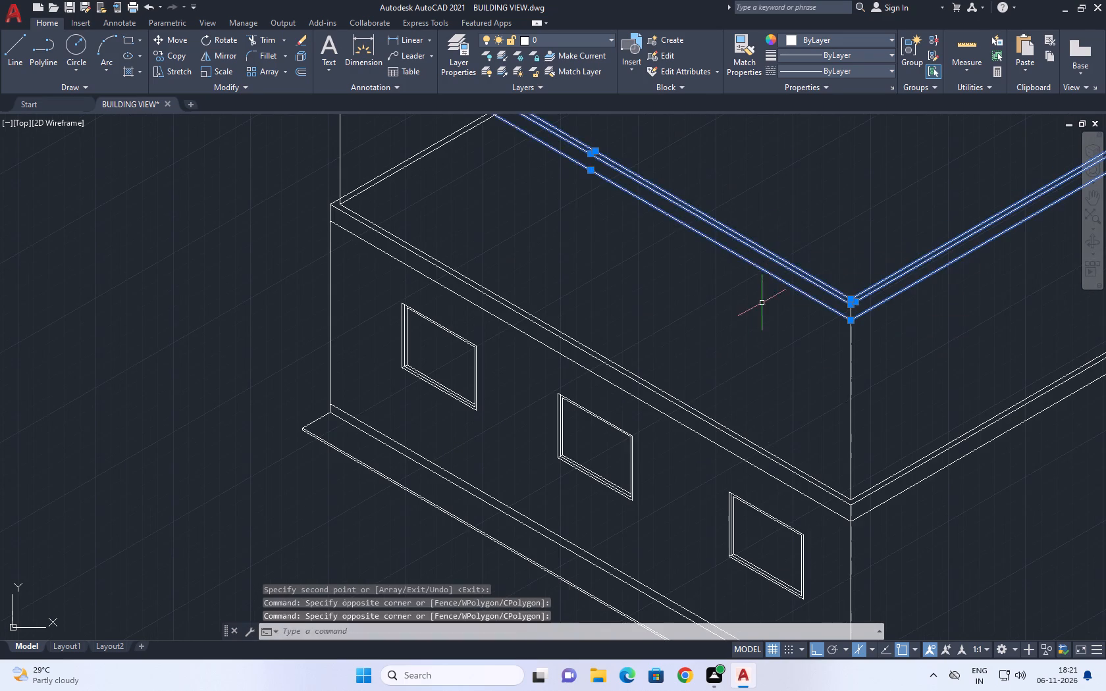
{"action": "left_click_drag", "start_coordinate": [759, 318], "coordinate": [759, 320]}
{"action": "middle_click_drag", "start_coordinate": [764, 288], "coordinate": [799, 409]}
{"action": "middle_click_drag", "start_coordinate": [654, 301], "coordinate": [722, 426]}
{"action": "middle_click_drag", "start_coordinate": [599, 253], "coordinate": [634, 340]}
{"action": "left_click_drag", "start_coordinate": [624, 306], "coordinate": [608, 290]}
{"action": "left_click", "coordinate": [531, 228]}
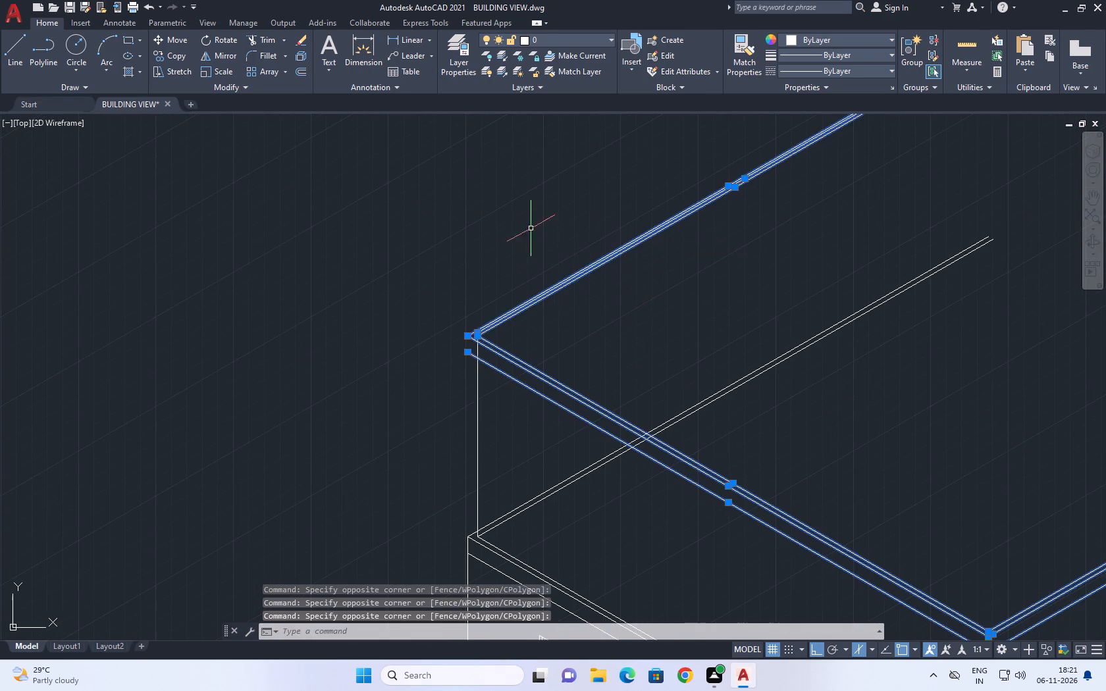
{"action": "middle_click_drag", "start_coordinate": [502, 393], "coordinate": [425, 256]}
{"action": "scroll", "coordinate": [473, 320], "scroll_direction": "up", "scroll_amount": 1}
{"action": "middle_click_drag", "start_coordinate": [645, 468], "coordinate": [548, 332]}
{"action": "scroll", "coordinate": [431, 273], "scroll_direction": "down", "scroll_amount": 3}
{"action": "key", "text": "m"}
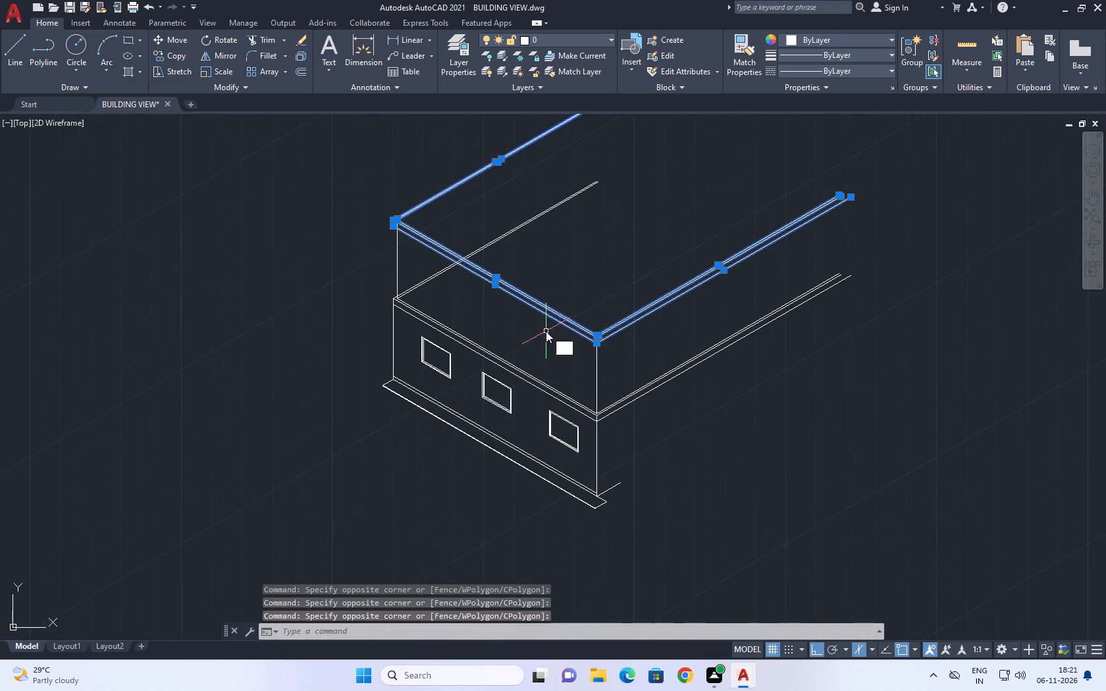
{"action": "key", "text": "space"}
{"action": "scroll", "coordinate": [612, 350], "scroll_direction": "up", "scroll_amount": 2}
{"action": "scroll", "coordinate": [569, 313], "scroll_direction": "up", "scroll_amount": 6}
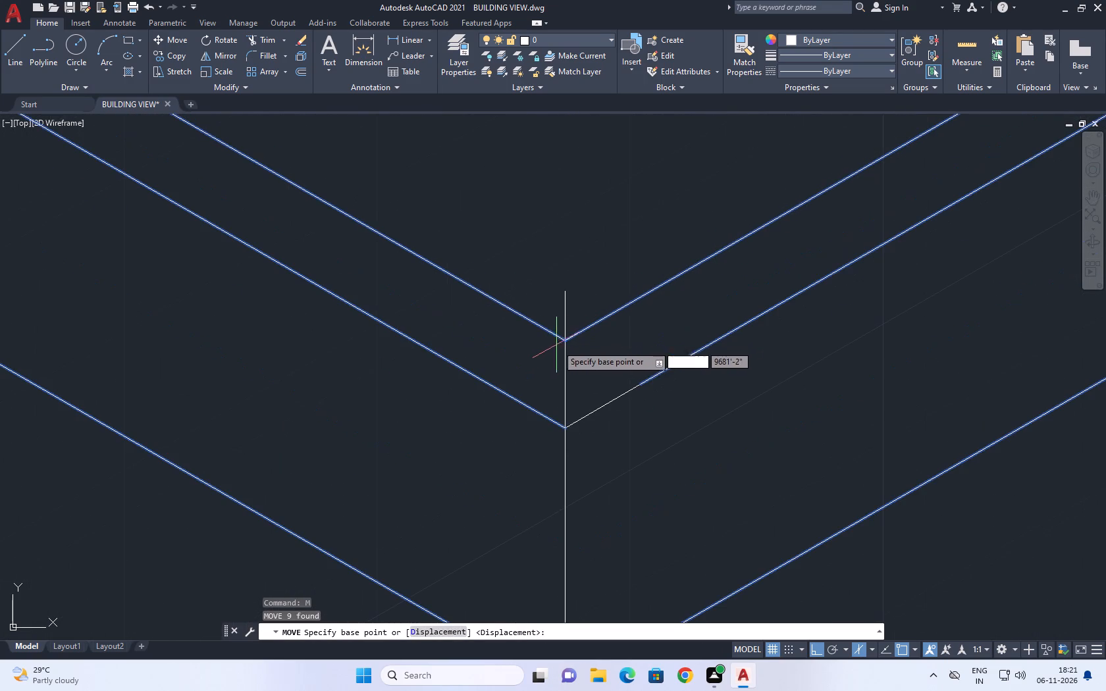
{"action": "left_click", "coordinate": [562, 342]}
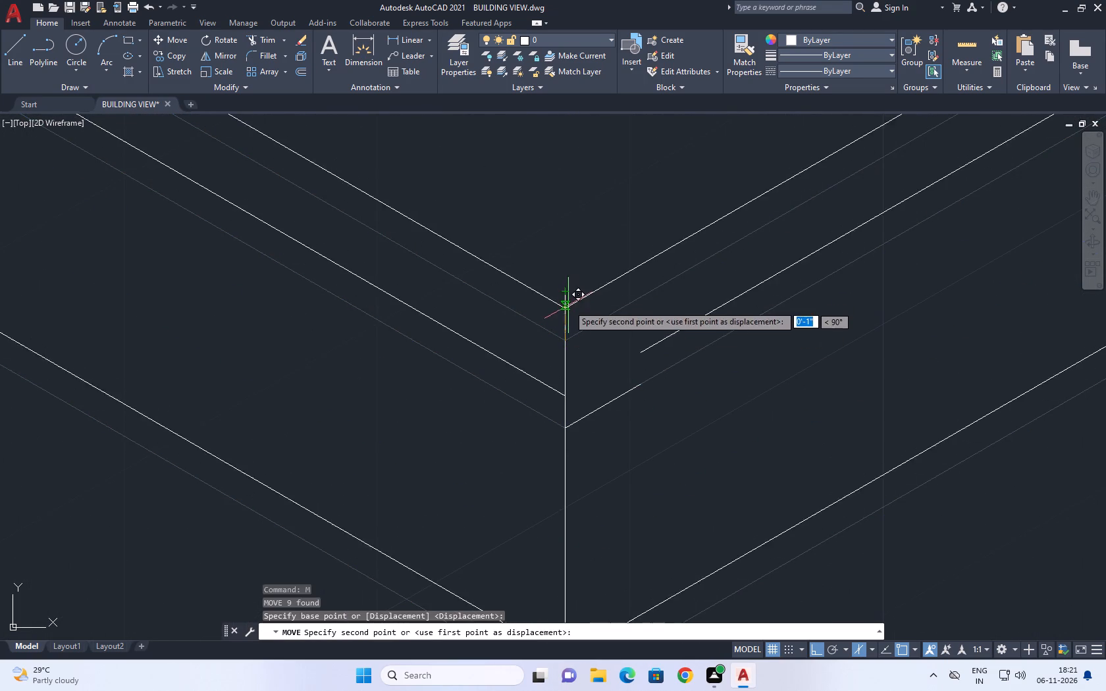
{"action": "left_click", "coordinate": [567, 292]}
Erase the short leftover segment beside the upper roof's near corner.
{"action": "left_click", "coordinate": [604, 402]}
{"action": "left_click_drag", "start_coordinate": [602, 434], "coordinate": [602, 443]}
{"action": "key", "text": "Delete"}
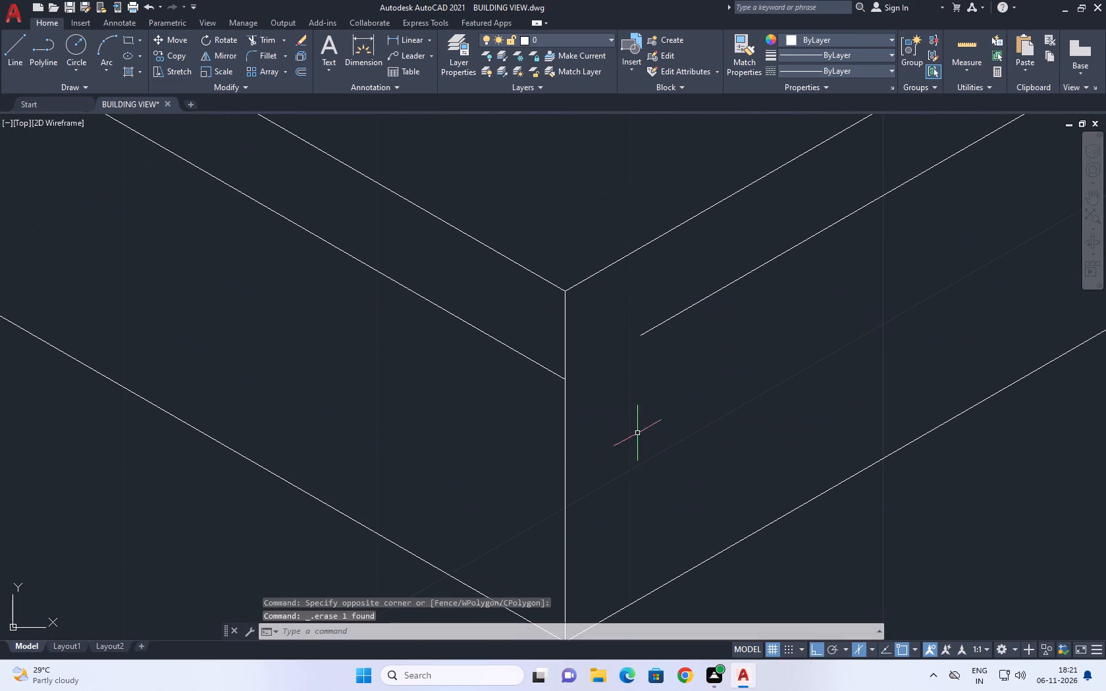
Fillet the upper roof's receding and front outer edge lines into a sharp corner at the near corner.
{"action": "type", "text": "f"}
{"action": "key", "text": "space"}
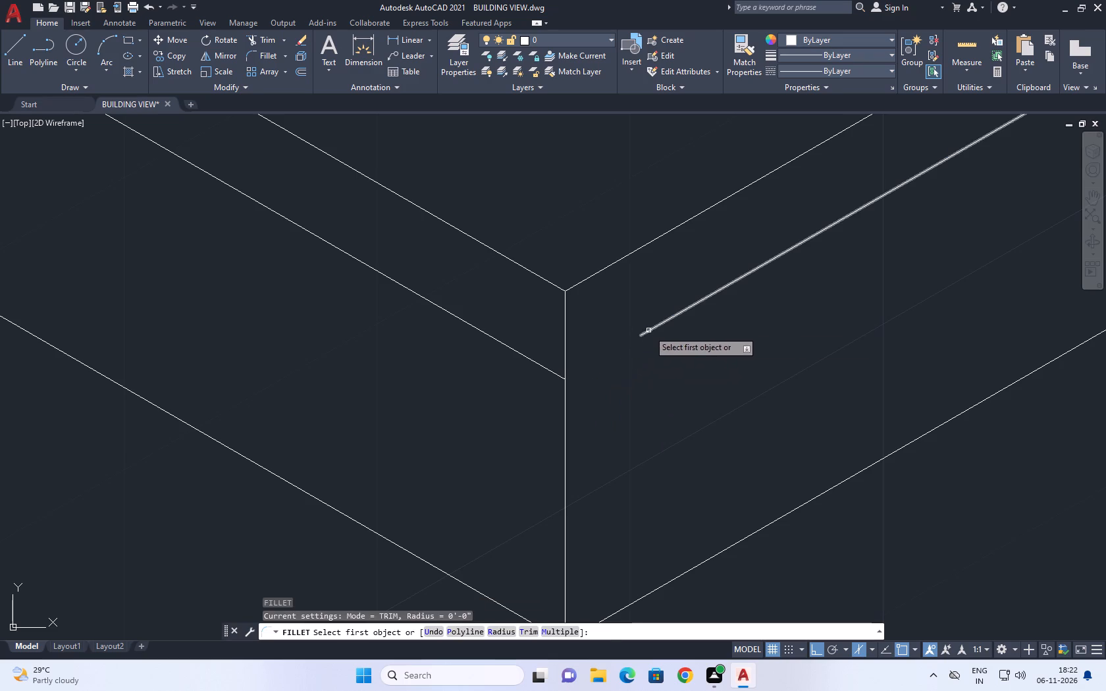
{"action": "left_click", "coordinate": [648, 330]}
{"action": "left_click", "coordinate": [545, 369]}
Draw a vertical line closing the upper roof edge at its left corner, from the outer top corner to the lower edge line.
{"action": "scroll", "coordinate": [632, 367], "scroll_direction": "down", "scroll_amount": 2}
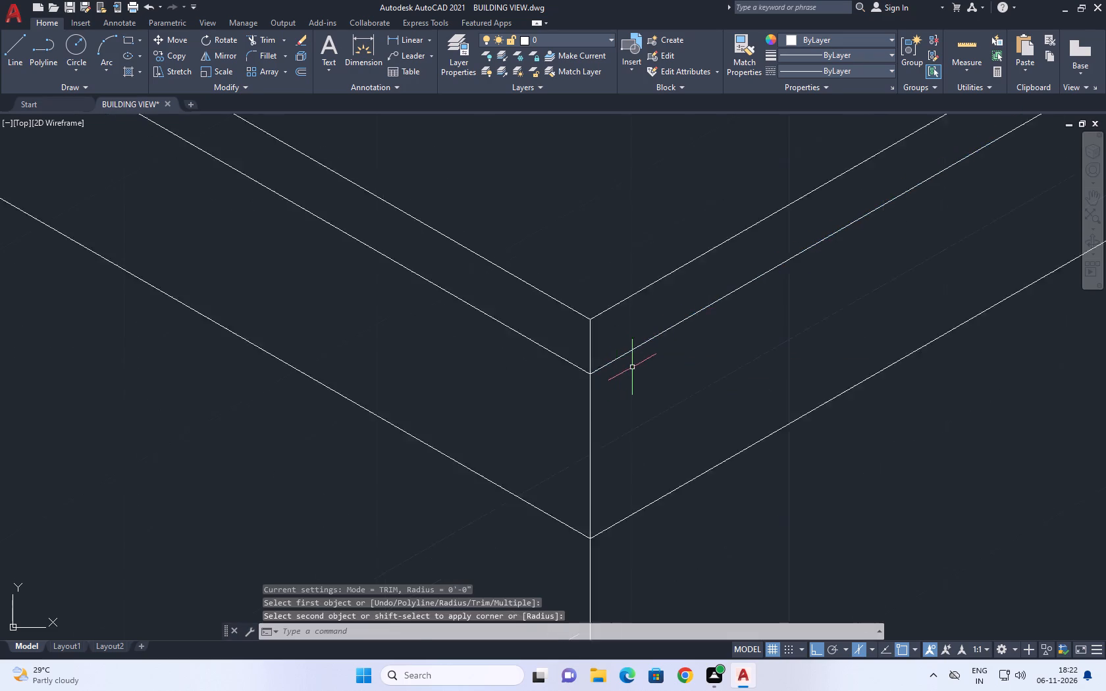
{"action": "scroll", "coordinate": [633, 367], "scroll_direction": "down", "scroll_amount": 4}
{"action": "middle_click_drag", "start_coordinate": [564, 303], "coordinate": [612, 393]}
{"action": "middle_click_drag", "start_coordinate": [438, 301], "coordinate": [500, 401]}
{"action": "middle_click_drag", "start_coordinate": [355, 339], "coordinate": [400, 376]}
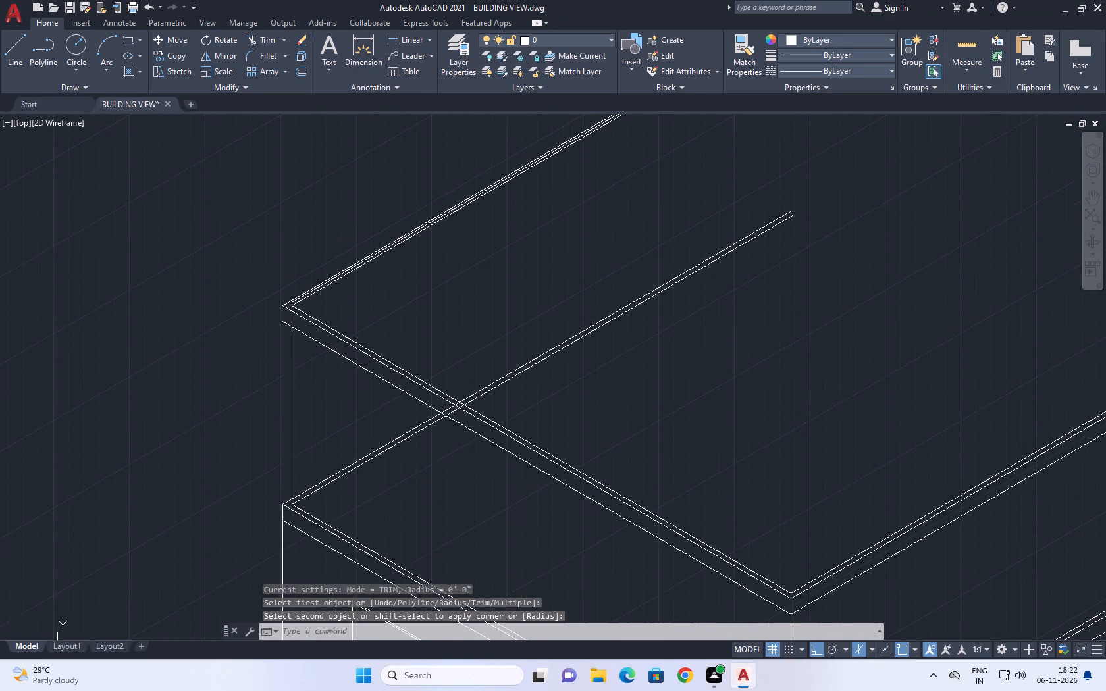
{"action": "scroll", "coordinate": [267, 347], "scroll_direction": "up", "scroll_amount": 2}
{"action": "middle_click_drag", "start_coordinate": [297, 324], "coordinate": [342, 347]}
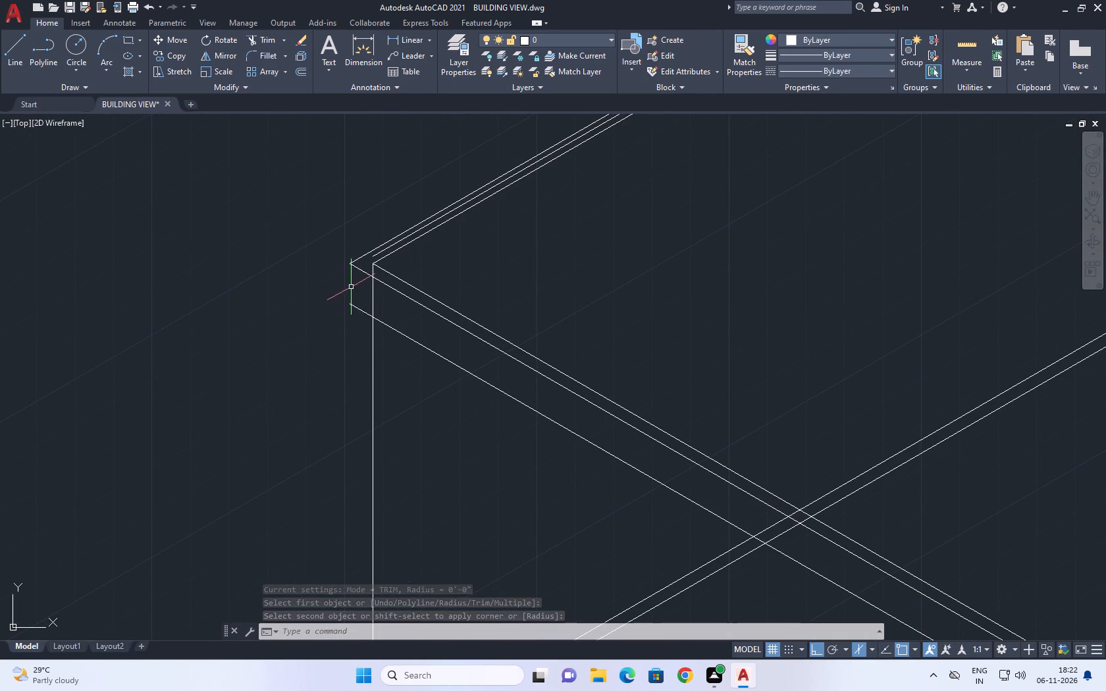
{"action": "middle_click_drag", "start_coordinate": [362, 277], "coordinate": [367, 288]}
{"action": "scroll", "coordinate": [393, 386], "scroll_direction": "down", "scroll_amount": 1}
{"action": "middle_click_drag", "start_coordinate": [376, 336], "coordinate": [388, 361]}
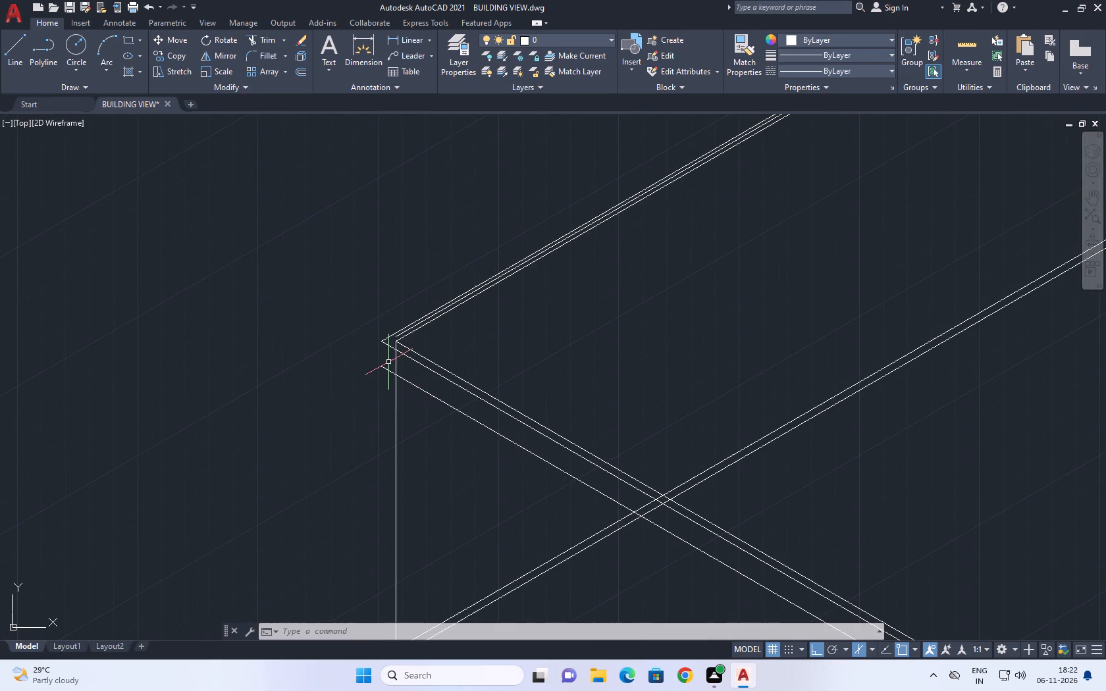
{"action": "type", "text": "l"}
{"action": "key", "text": "space"}
{"action": "scroll", "coordinate": [389, 362], "scroll_direction": "up", "scroll_amount": 2}
{"action": "left_click", "coordinate": [370, 312]}
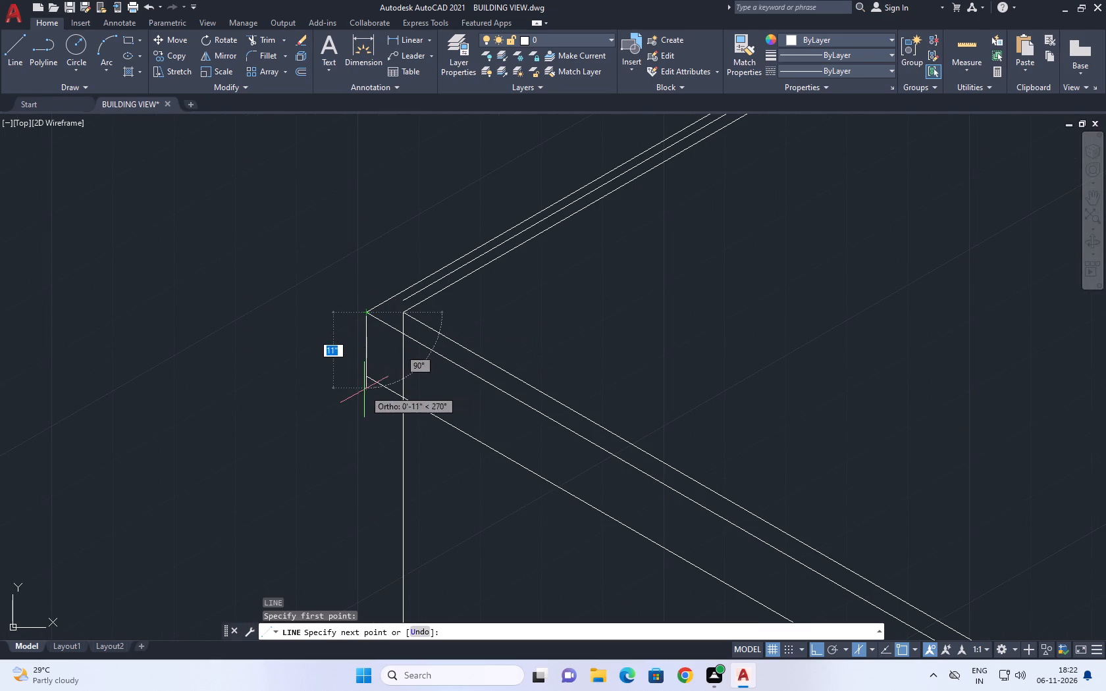
{"action": "left_click", "coordinate": [363, 379]}
{"action": "key", "text": "space"}
Shorten the upper storey's left vertical by stretching its top end down to the roof band's lower edge line.
{"action": "middle_click_drag", "start_coordinate": [400, 322], "coordinate": [418, 369]}
{"action": "left_click", "coordinate": [421, 392]}
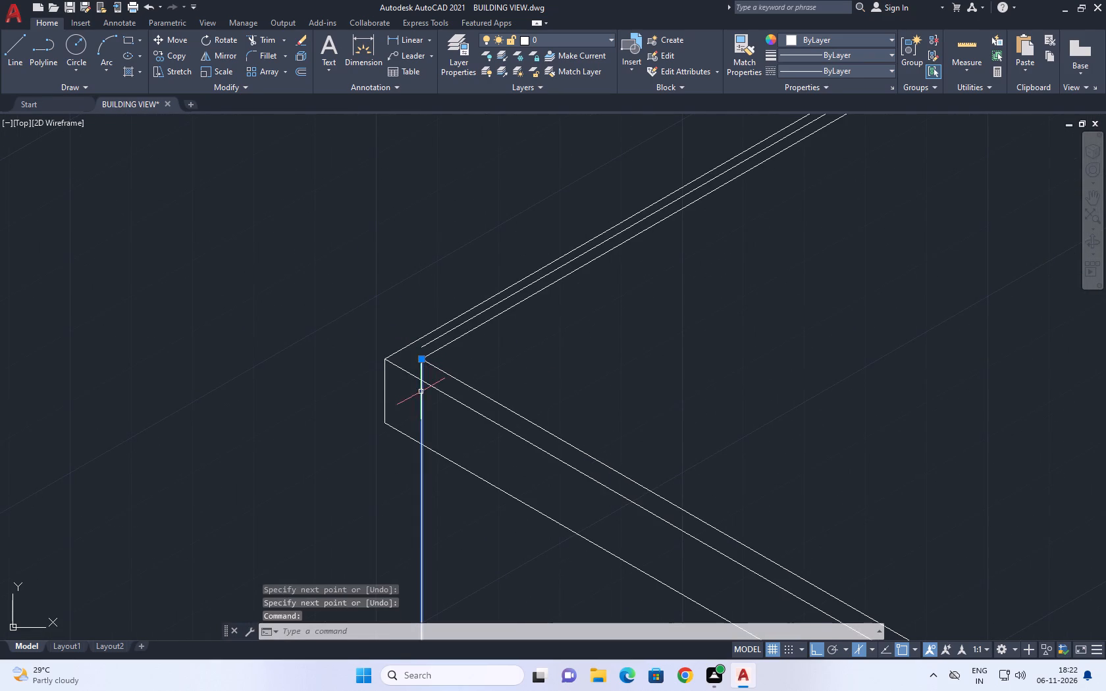
{"action": "left_click", "coordinate": [420, 359]}
{"action": "left_click", "coordinate": [419, 442]}
{"action": "key", "text": "Escape"}
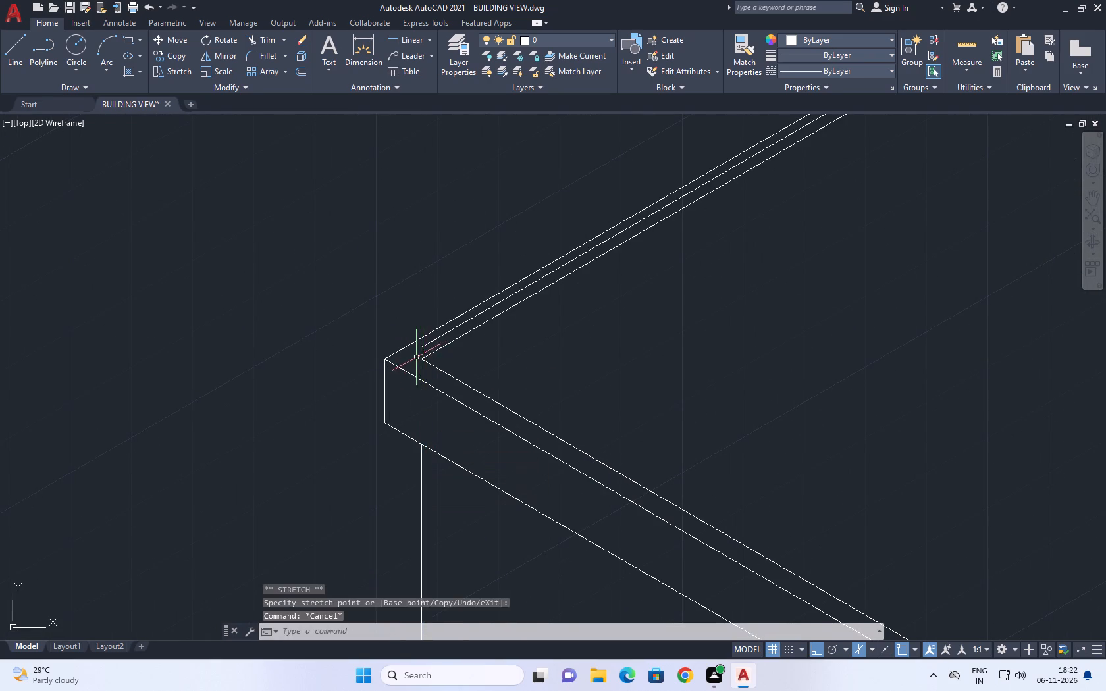
Erase the extra 30° receding line lying between the upper roof's two left receding edge lines.
{"action": "middle_click_drag", "start_coordinate": [417, 357], "coordinate": [436, 390]}
{"action": "scroll", "coordinate": [433, 378], "scroll_direction": "up", "scroll_amount": 1}
{"action": "left_click", "coordinate": [441, 382]}
{"action": "scroll", "coordinate": [440, 382], "scroll_direction": "down", "scroll_amount": 4}
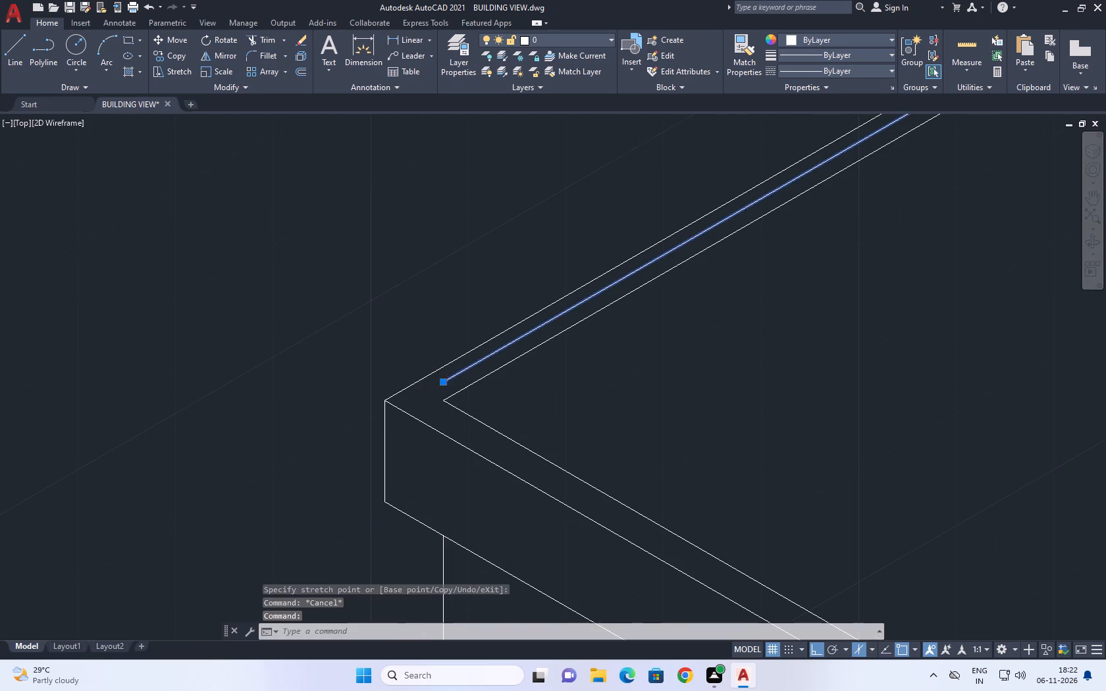
{"action": "key", "text": "Delete"}
{"action": "key", "text": "Delete"}
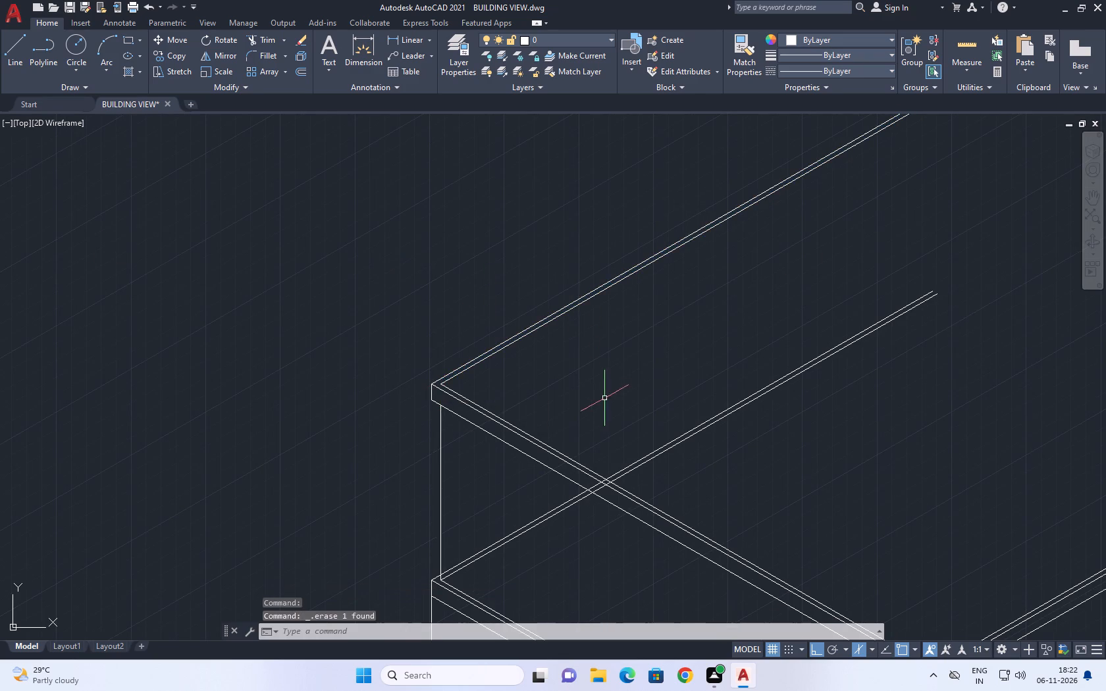
Draw a short line about 7" long in the left isoplane across the lower roof's receding double edge, near the left corner.
{"action": "scroll", "coordinate": [502, 360], "scroll_direction": "up", "scroll_amount": 1}
{"action": "middle_click_drag", "start_coordinate": [722, 397], "coordinate": [533, 300]}
{"action": "middle_click_drag", "start_coordinate": [542, 332], "coordinate": [590, 258]}
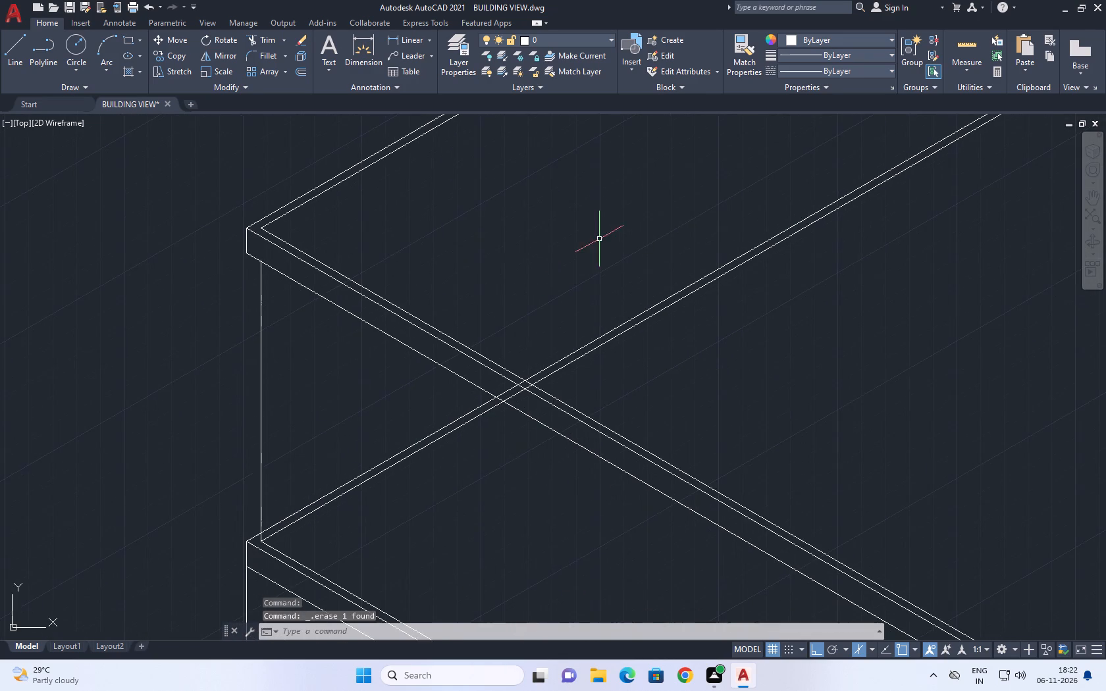
{"action": "scroll", "coordinate": [432, 417], "scroll_direction": "down", "scroll_amount": 1}
{"action": "middle_click_drag", "start_coordinate": [392, 417], "coordinate": [427, 355]}
{"action": "type", "text": "l"}
{"action": "key", "text": "space"}
{"action": "scroll", "coordinate": [391, 406], "scroll_direction": "up", "scroll_amount": 1}
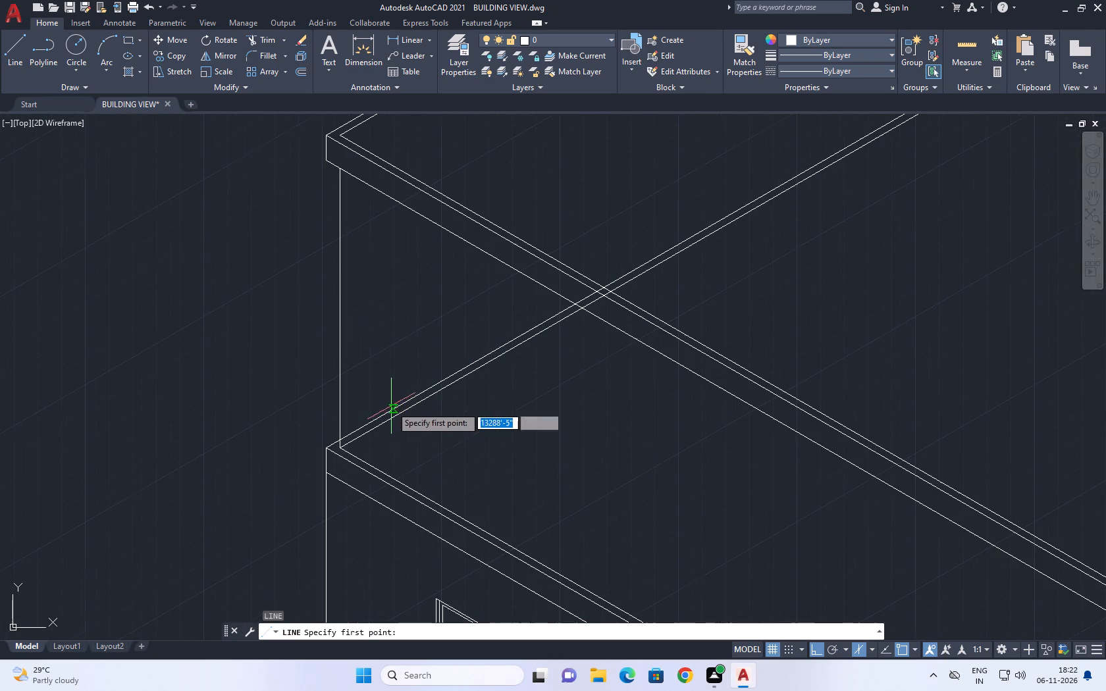
{"action": "left_click", "coordinate": [365, 421]}
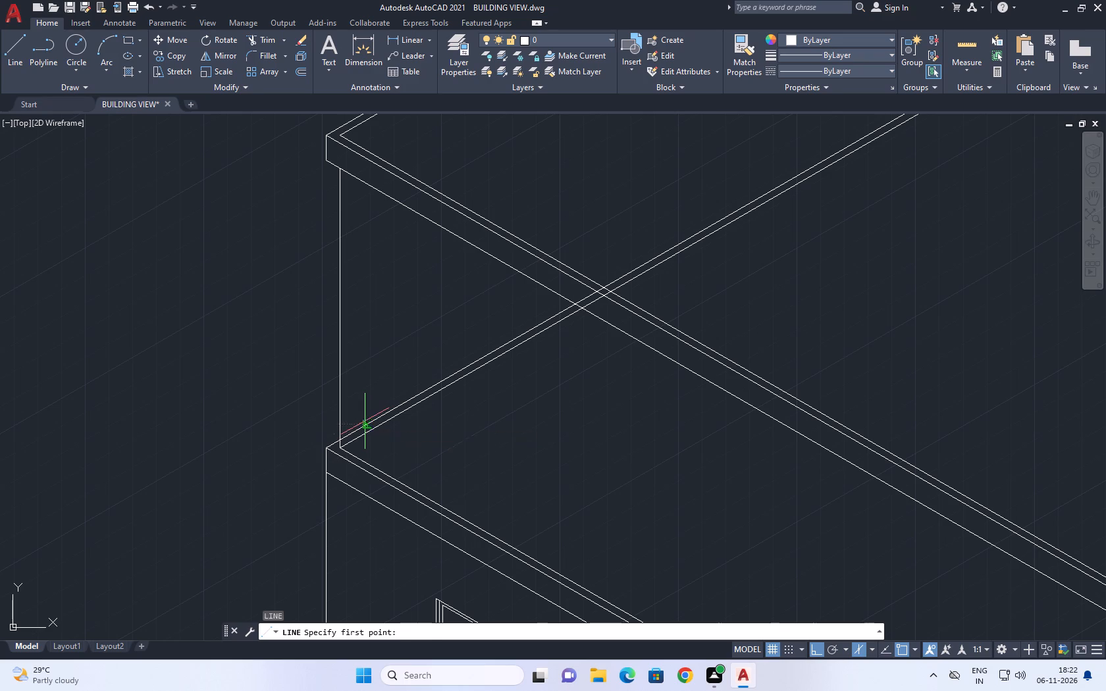
{"action": "scroll", "coordinate": [379, 430], "scroll_direction": "up", "scroll_amount": 1}
{"action": "key", "text": "F5"}
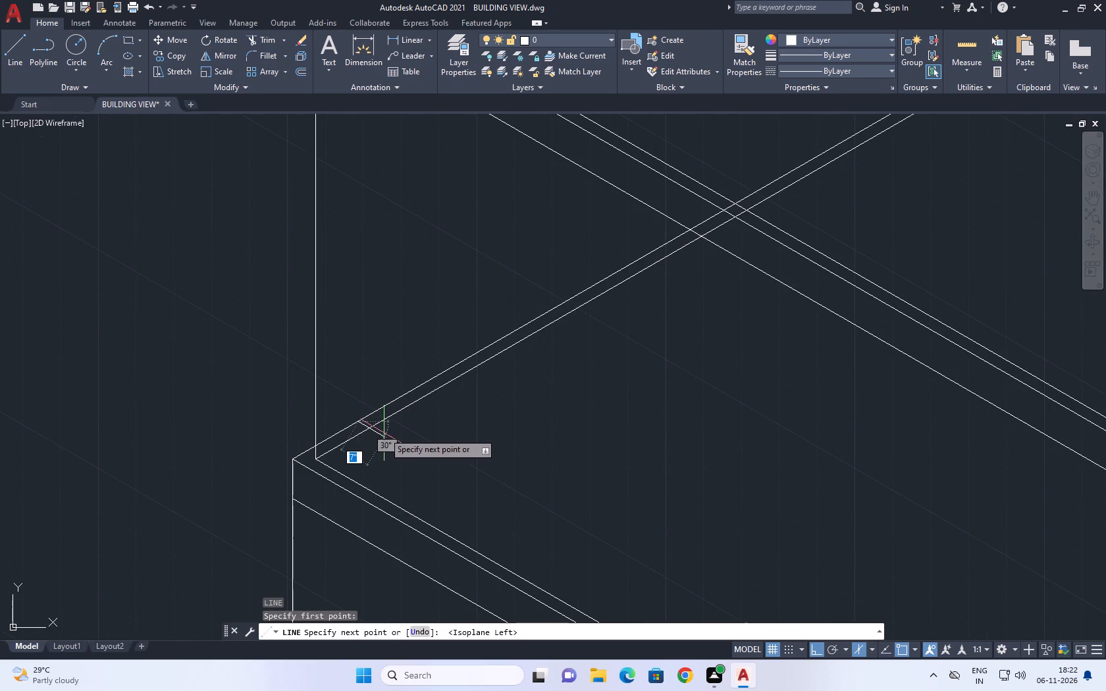
{"action": "left_click", "coordinate": [385, 433]}
{"action": "key", "text": "Escape"}
Trim the lower roof's left receding double edge between the short cross line and the upper roof's front edge.
{"action": "key", "text": "t"}
{"action": "key", "text": "r"}
{"action": "key", "text": "space"}
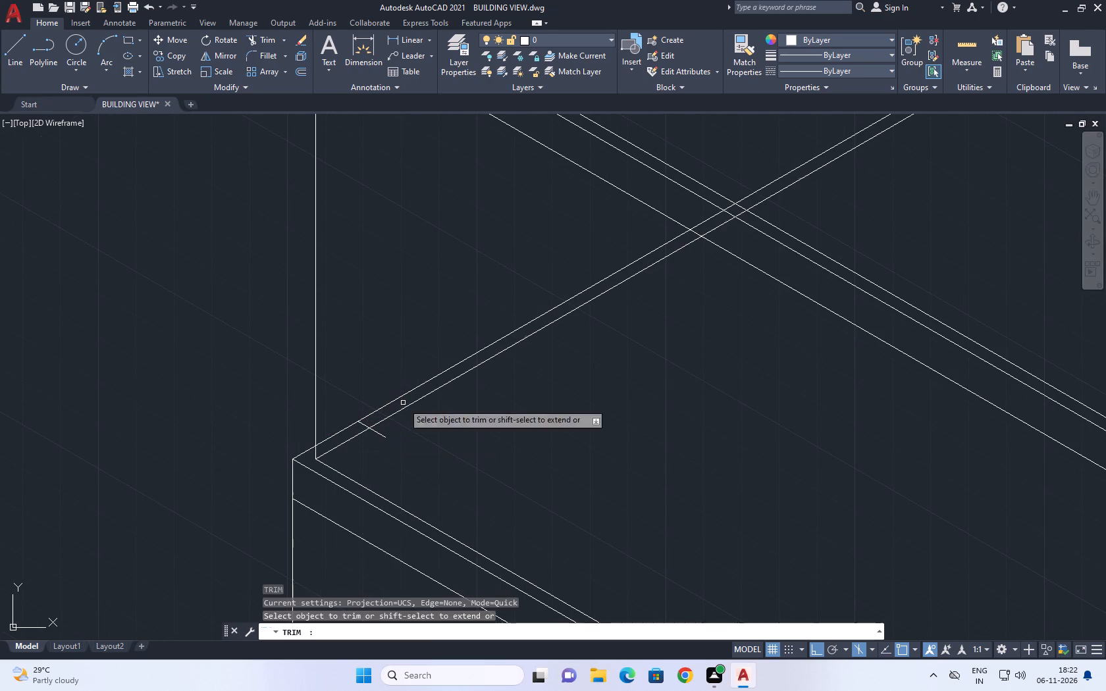
{"action": "left_click", "coordinate": [429, 345]}
{"action": "left_click", "coordinate": [462, 421]}
{"action": "scroll", "coordinate": [477, 378], "scroll_direction": "down", "scroll_amount": 2}
{"action": "key", "text": "Escape"}
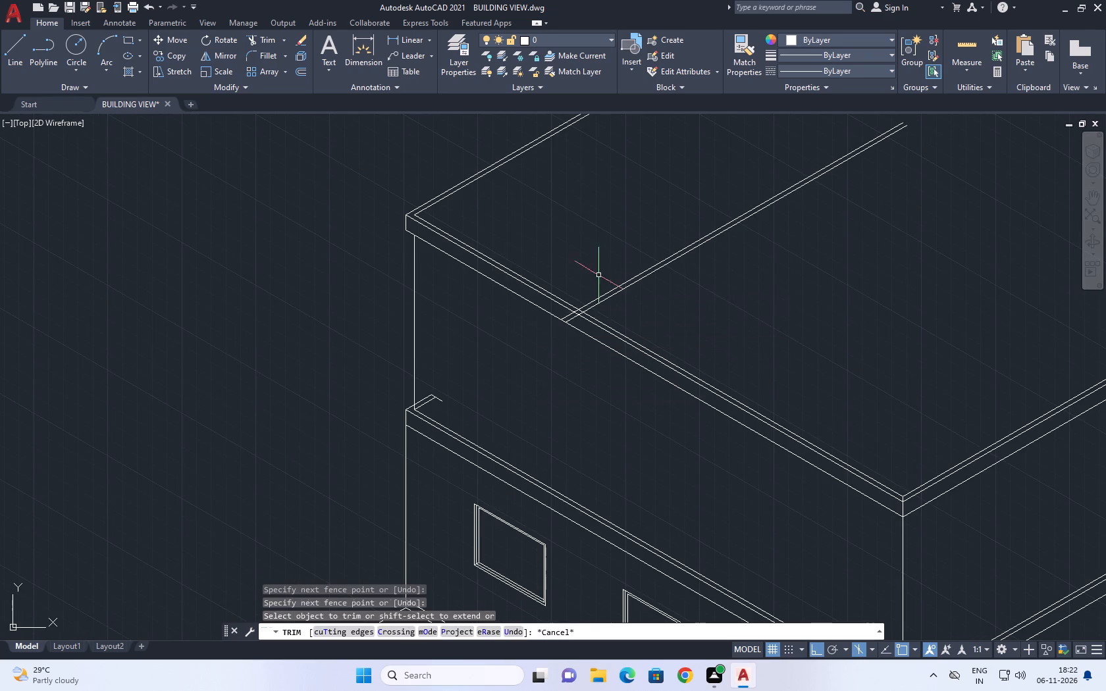
Erase the two remaining lower-roof receding lines that run across the upper roof.
{"action": "left_click_drag", "start_coordinate": [810, 283], "coordinate": [779, 252]}
{"action": "left_click", "coordinate": [710, 195]}
{"action": "middle_click_drag", "start_coordinate": [779, 234], "coordinate": [694, 251]}
{"action": "key", "text": "Delete"}
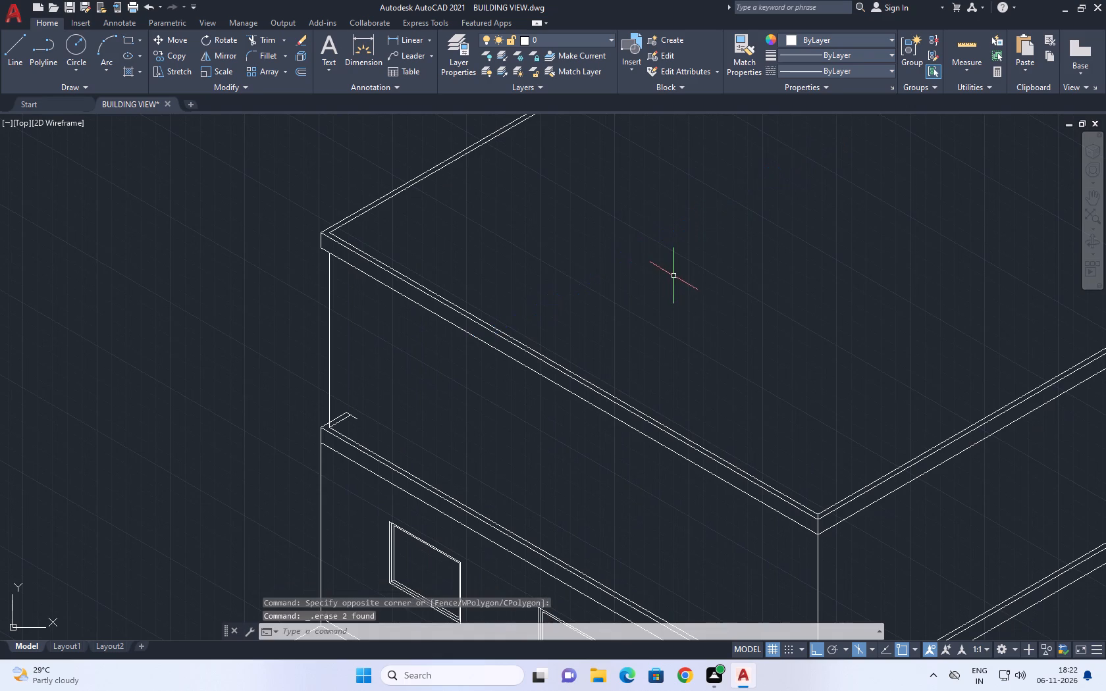
Save the drawing as BUILDING VIEW in the MANISHA folder, replacing the existing file.
{"action": "middle_click_drag", "start_coordinate": [421, 219], "coordinate": [440, 236]}
{"action": "scroll", "coordinate": [440, 236], "scroll_direction": "down", "scroll_amount": 2}
{"action": "middle_click_drag", "start_coordinate": [539, 415], "coordinate": [656, 399]}
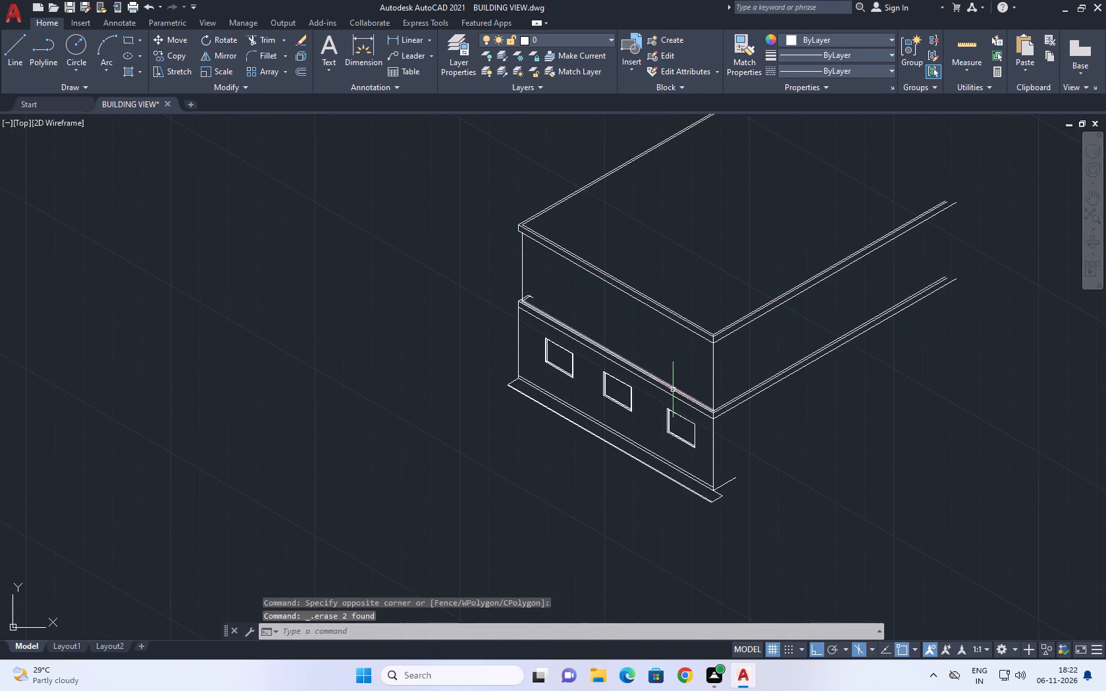
{"action": "left_click", "coordinate": [11, 4]}
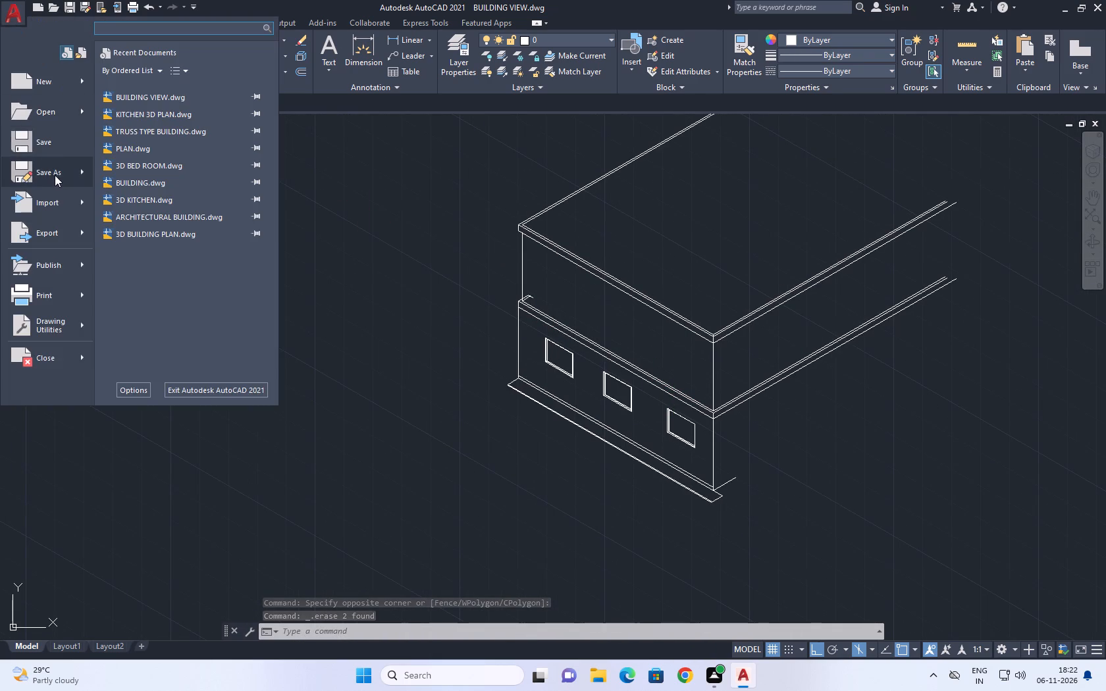
{"action": "left_click", "coordinate": [55, 174]}
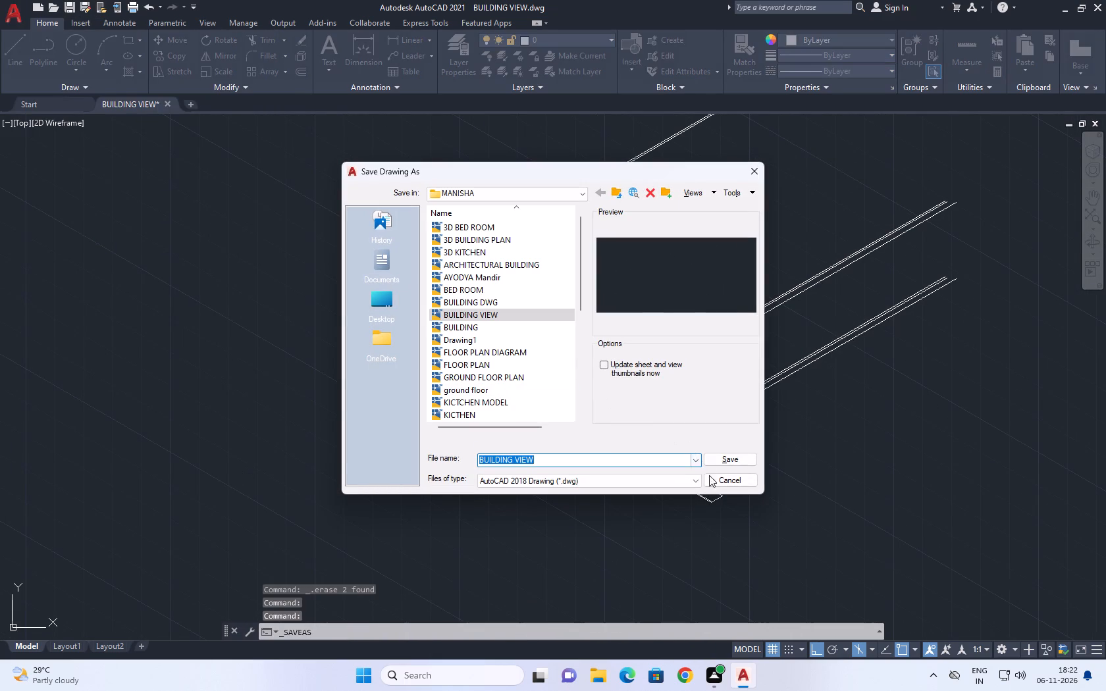
{"action": "left_click", "coordinate": [727, 457]}
{"action": "left_click", "coordinate": [548, 365]}
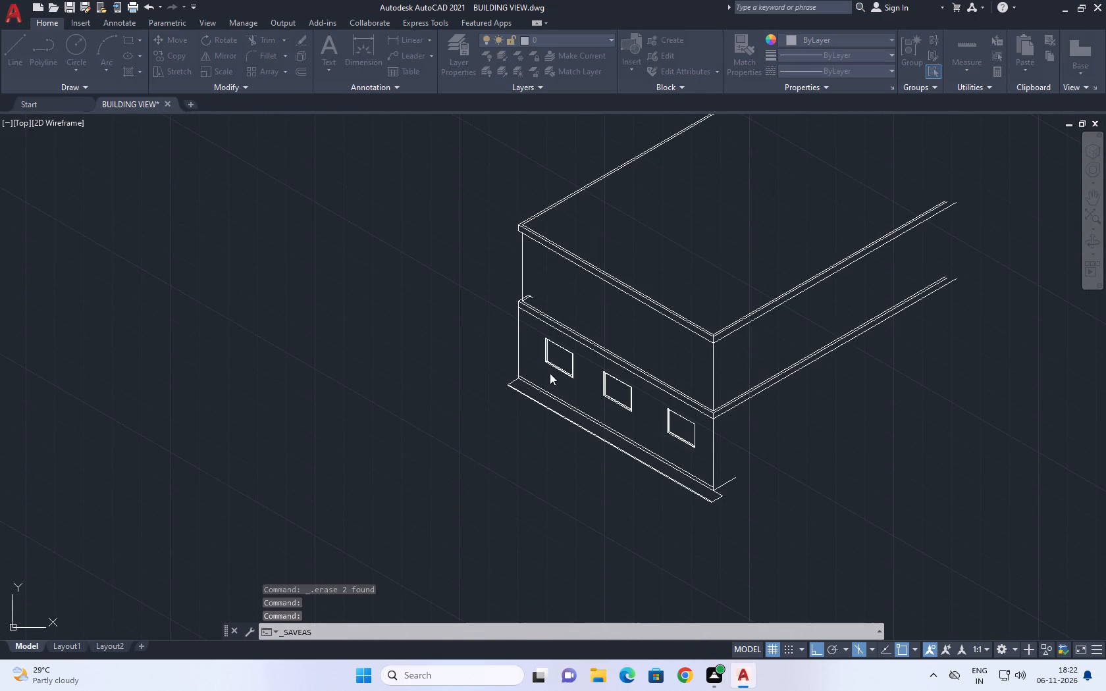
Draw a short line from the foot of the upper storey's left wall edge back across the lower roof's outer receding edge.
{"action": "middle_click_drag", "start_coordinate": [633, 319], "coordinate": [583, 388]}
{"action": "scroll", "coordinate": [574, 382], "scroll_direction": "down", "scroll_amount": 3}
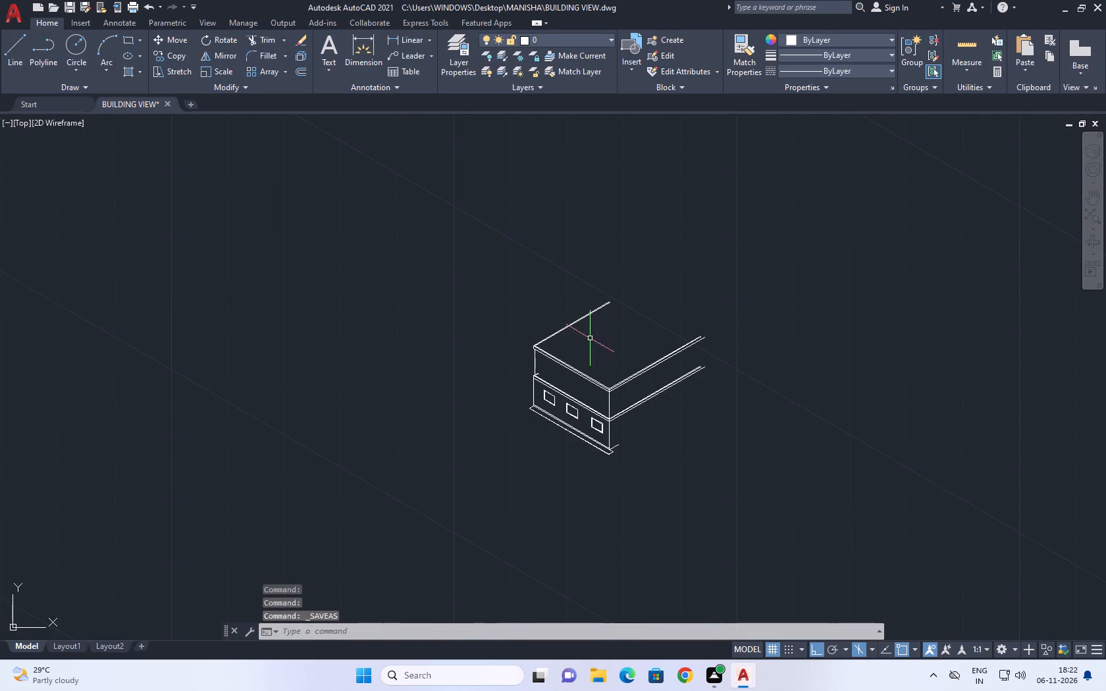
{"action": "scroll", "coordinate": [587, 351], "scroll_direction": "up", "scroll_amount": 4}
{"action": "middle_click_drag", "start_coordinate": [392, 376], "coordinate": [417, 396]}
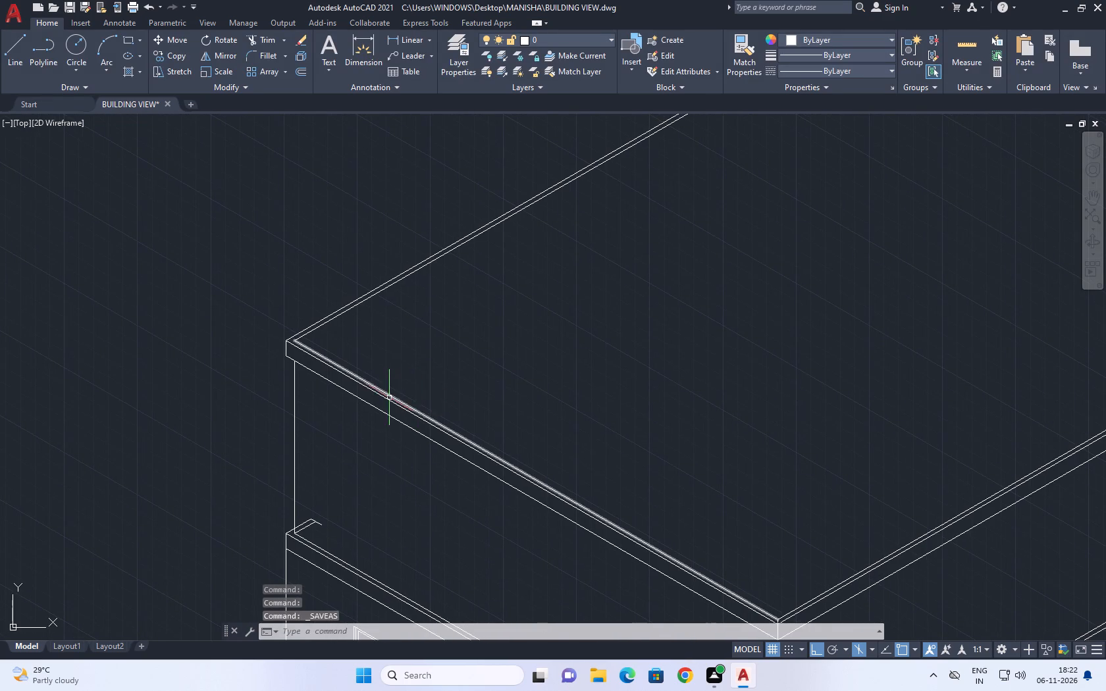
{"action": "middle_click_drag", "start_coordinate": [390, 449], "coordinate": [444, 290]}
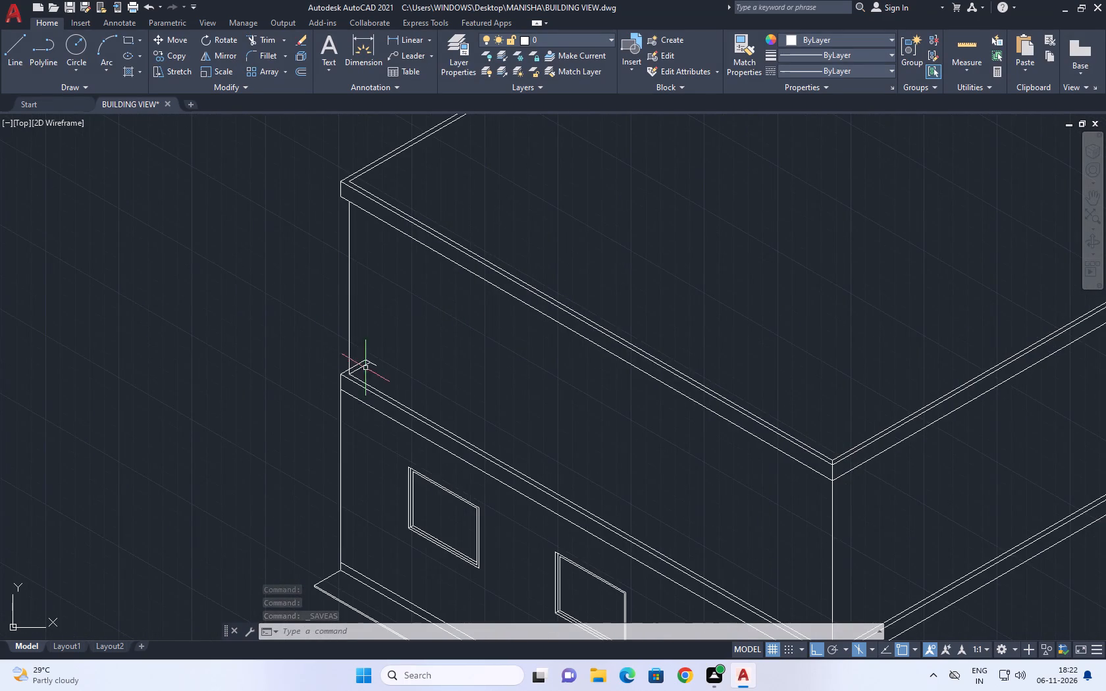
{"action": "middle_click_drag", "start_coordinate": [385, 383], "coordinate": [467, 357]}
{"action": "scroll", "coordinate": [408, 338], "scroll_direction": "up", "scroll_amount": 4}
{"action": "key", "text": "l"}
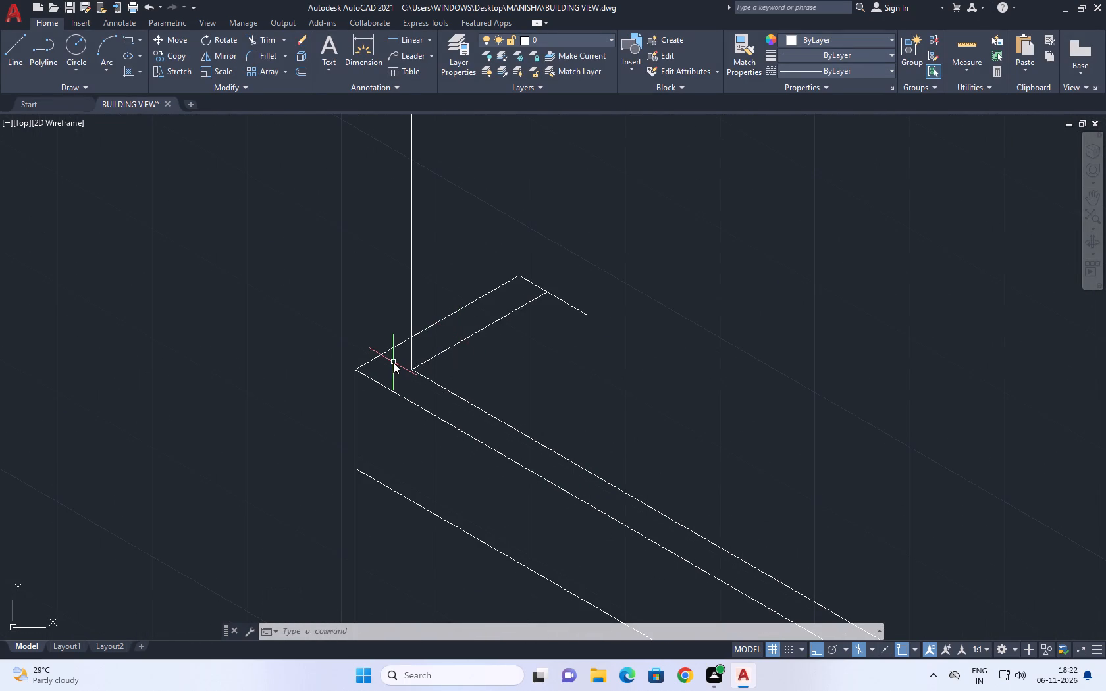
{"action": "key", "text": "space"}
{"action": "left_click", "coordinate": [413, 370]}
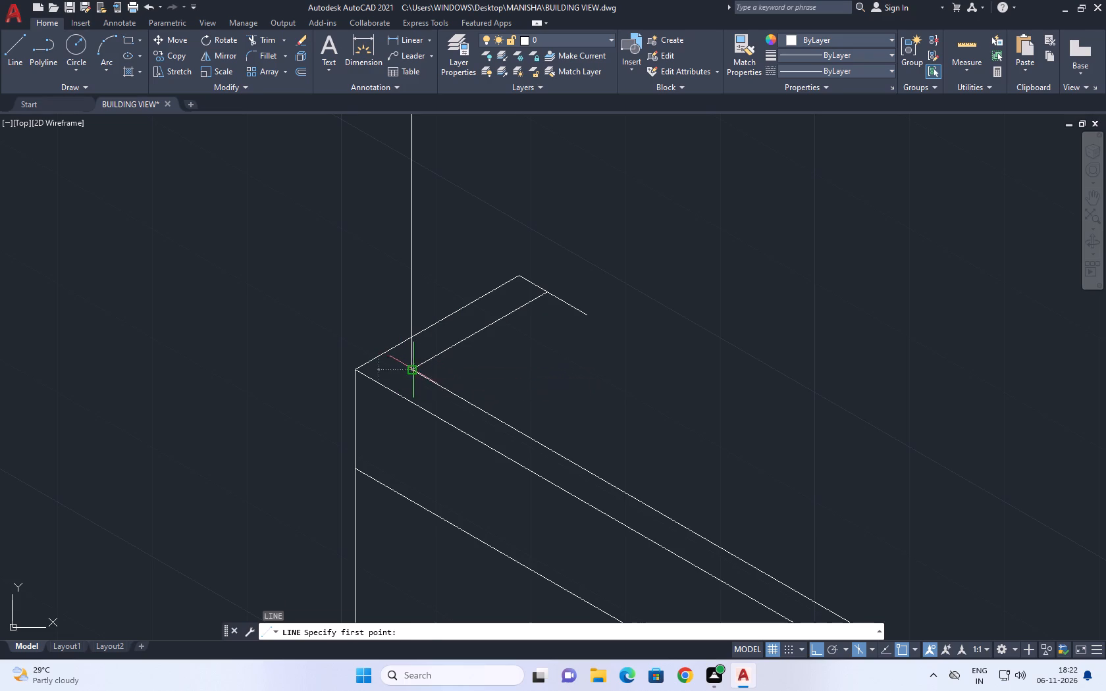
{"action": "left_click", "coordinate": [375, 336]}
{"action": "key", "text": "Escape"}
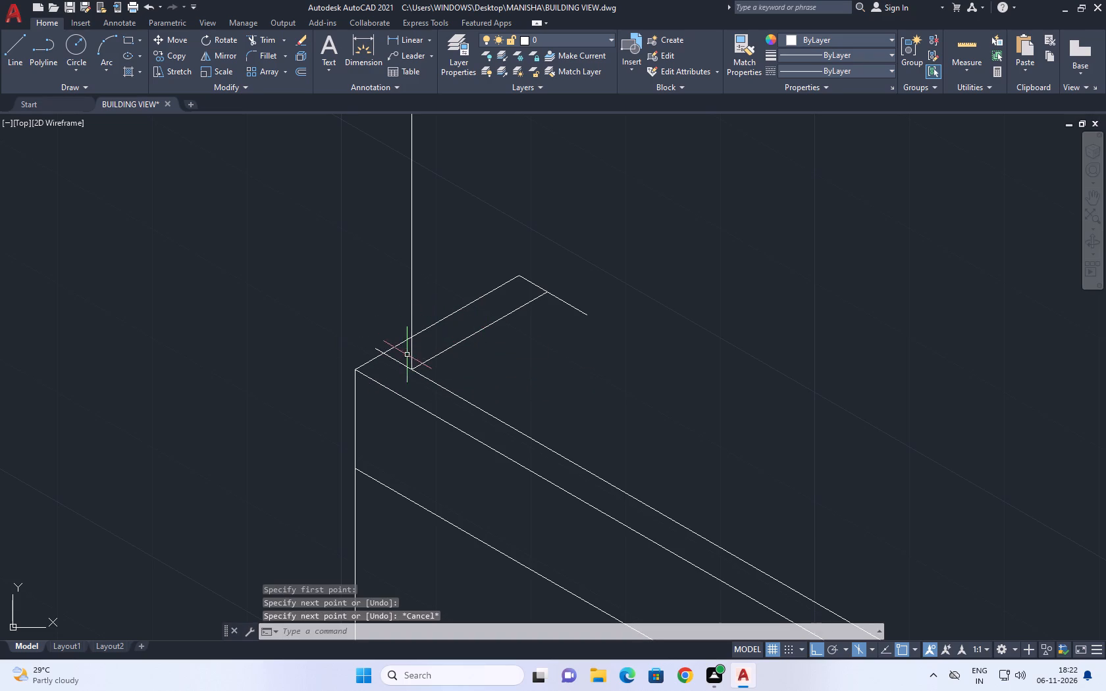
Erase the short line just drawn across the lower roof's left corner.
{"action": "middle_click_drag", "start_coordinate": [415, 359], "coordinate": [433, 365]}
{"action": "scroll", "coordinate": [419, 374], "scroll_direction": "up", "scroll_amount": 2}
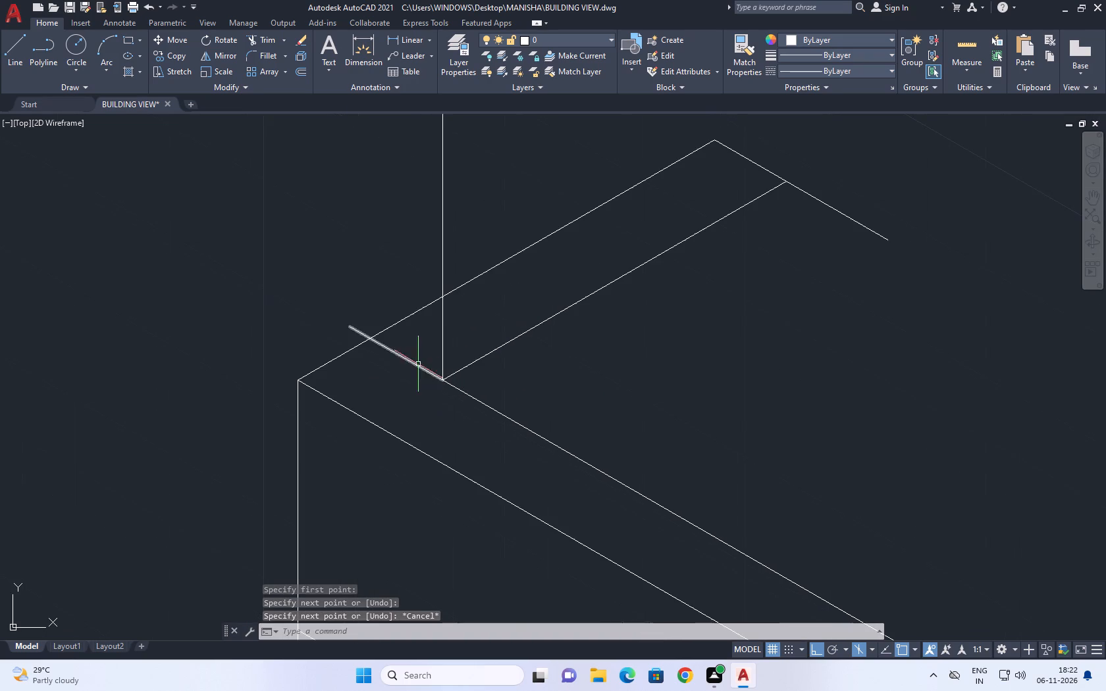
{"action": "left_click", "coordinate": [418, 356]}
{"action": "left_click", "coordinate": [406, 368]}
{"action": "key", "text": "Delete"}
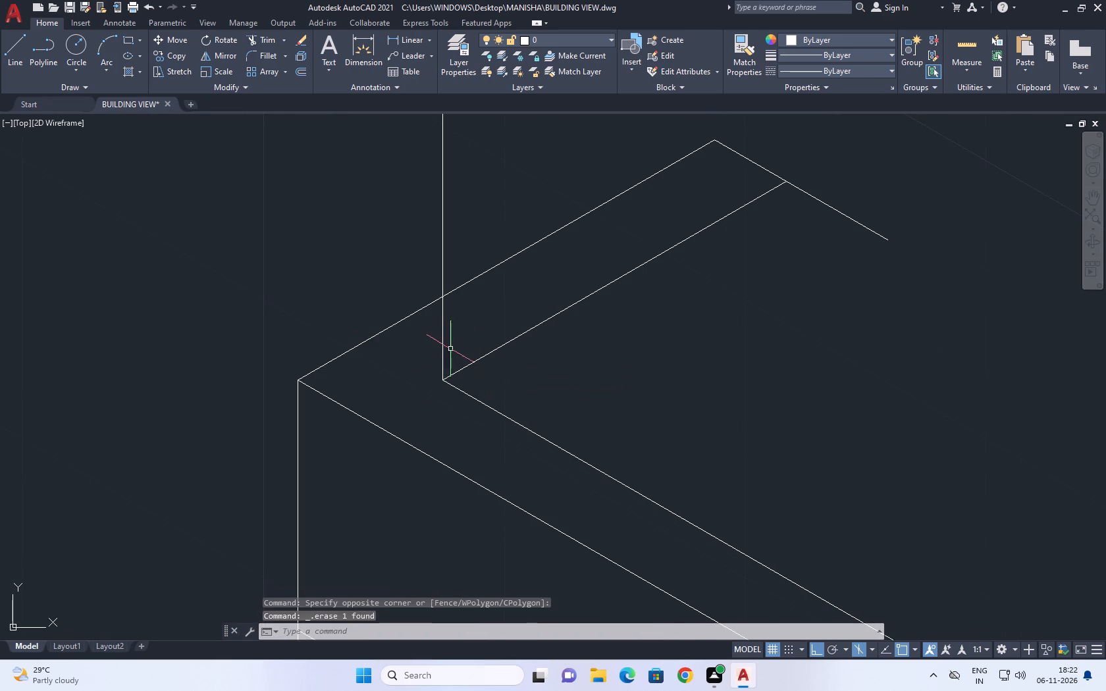
Draw a line about 3" long in the top isoplane from the wall edge's crossing with the lower roof's outer receding edge across the inner one.
{"action": "scroll", "coordinate": [449, 349], "scroll_direction": "down", "scroll_amount": 2}
{"action": "middle_click_drag", "start_coordinate": [556, 349], "coordinate": [541, 351]}
{"action": "key", "text": "l"}
{"action": "key", "text": "space"}
{"action": "scroll", "coordinate": [440, 330], "scroll_direction": "up", "scroll_amount": 2}
{"action": "left_click", "coordinate": [415, 330]}
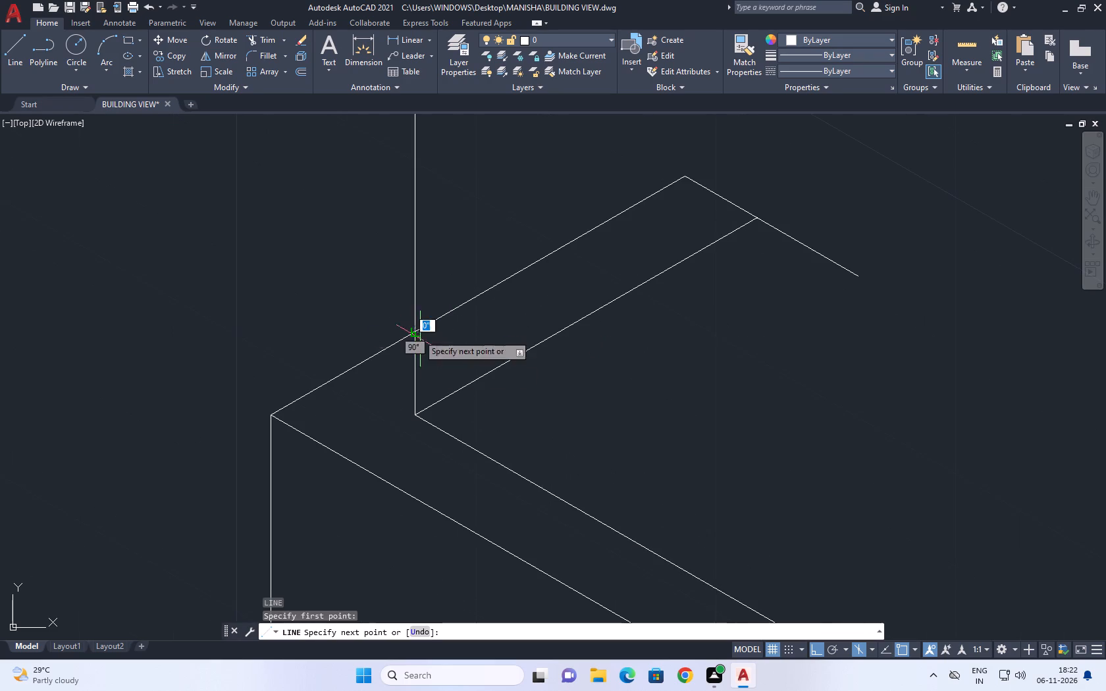
{"action": "key", "text": "F5"}
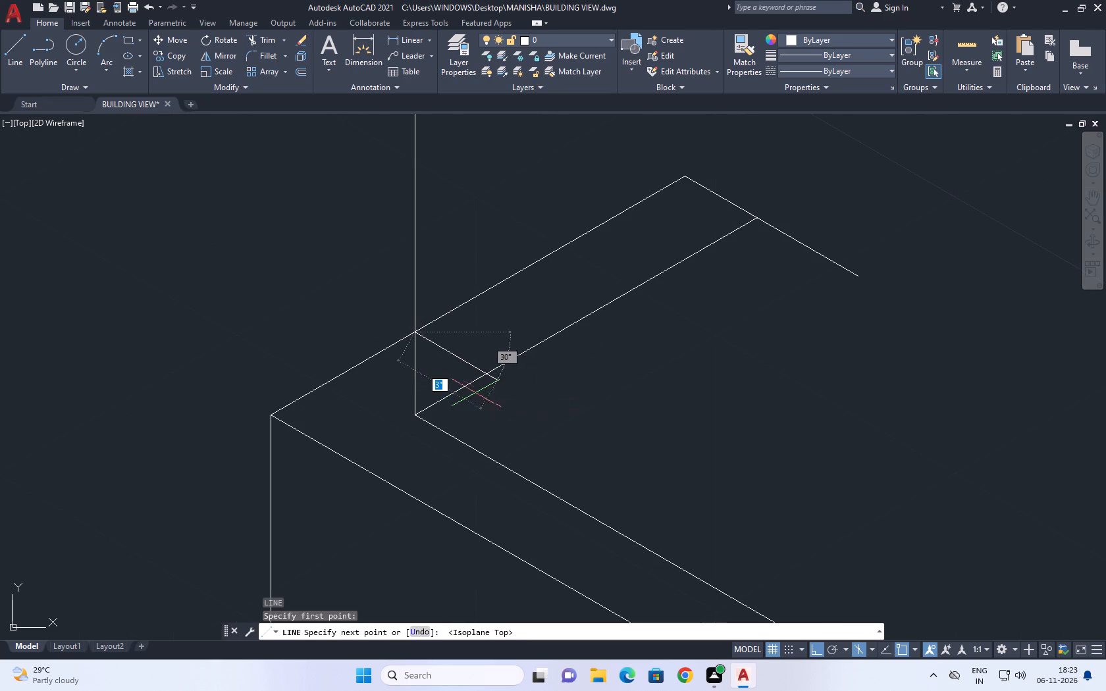
{"action": "left_click", "coordinate": [487, 392]}
{"action": "key", "text": "Escape"}
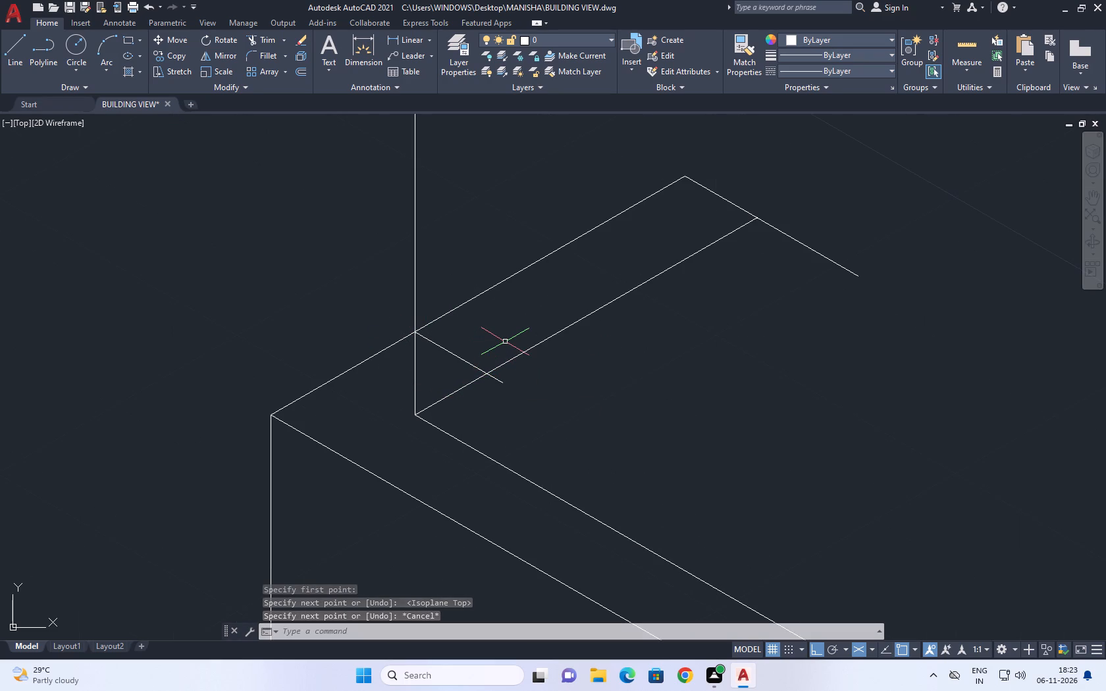
Trim the new cross line's overhang, plus the lower roof's receding edges and old cross line beyond it.
{"action": "key", "text": "t"}
{"action": "type", "text": "r"}
{"action": "key", "text": "space"}
{"action": "left_click", "coordinate": [504, 378]}
{"action": "left_click", "coordinate": [490, 390]}
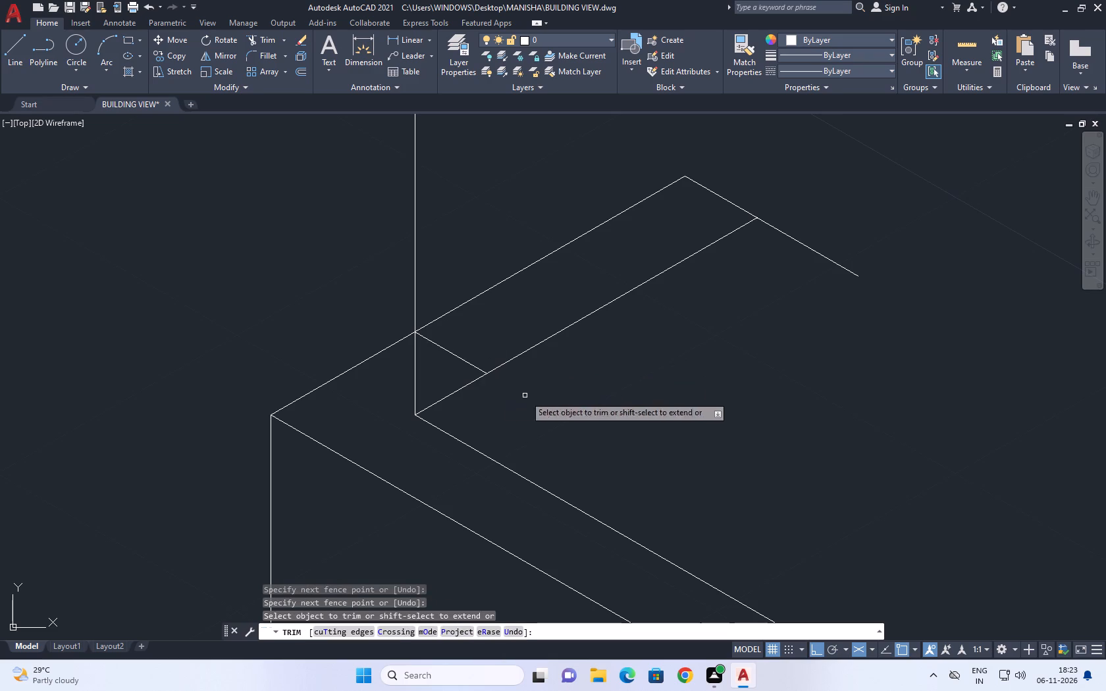
{"action": "left_click", "coordinate": [686, 309]}
{"action": "left_click_drag", "start_coordinate": [547, 232], "coordinate": [533, 230]}
{"action": "left_click", "coordinate": [830, 165]}
{"action": "left_click_drag", "start_coordinate": [760, 270], "coordinate": [744, 284]}
{"action": "scroll", "coordinate": [723, 248], "scroll_direction": "down", "scroll_amount": 3}
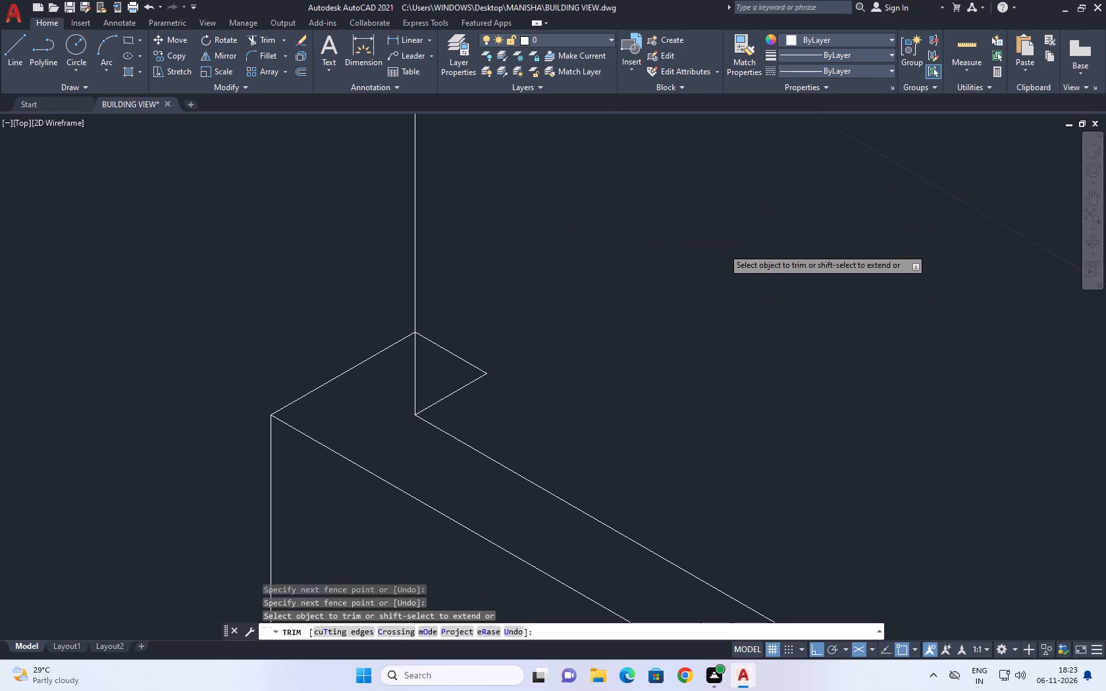
{"action": "scroll", "coordinate": [723, 248], "scroll_direction": "down", "scroll_amount": 1}
{"action": "key", "text": "Escape"}
Draw a closed 4' by 4' isometric window outline on the upper storey's front wall near its left corner.
{"action": "scroll", "coordinate": [679, 253], "scroll_direction": "down", "scroll_amount": 3}
{"action": "middle_click_drag", "start_coordinate": [751, 219], "coordinate": [725, 274]}
{"action": "middle_click_drag", "start_coordinate": [778, 299], "coordinate": [777, 299]}
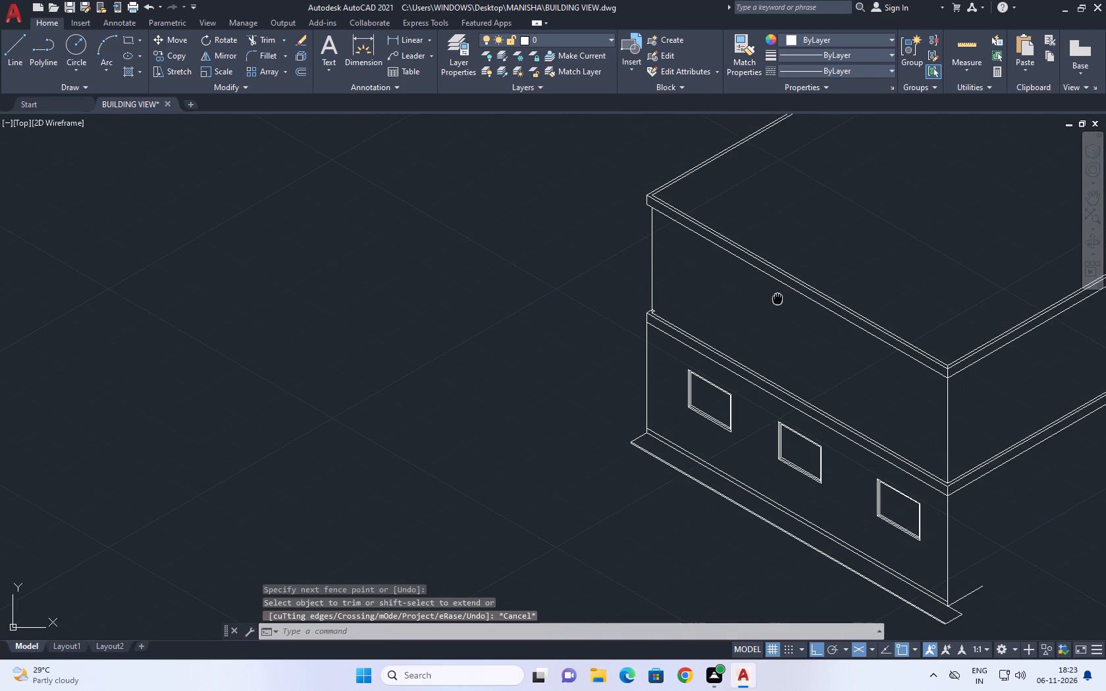
{"action": "middle_click_drag", "start_coordinate": [777, 299], "coordinate": [733, 304]}
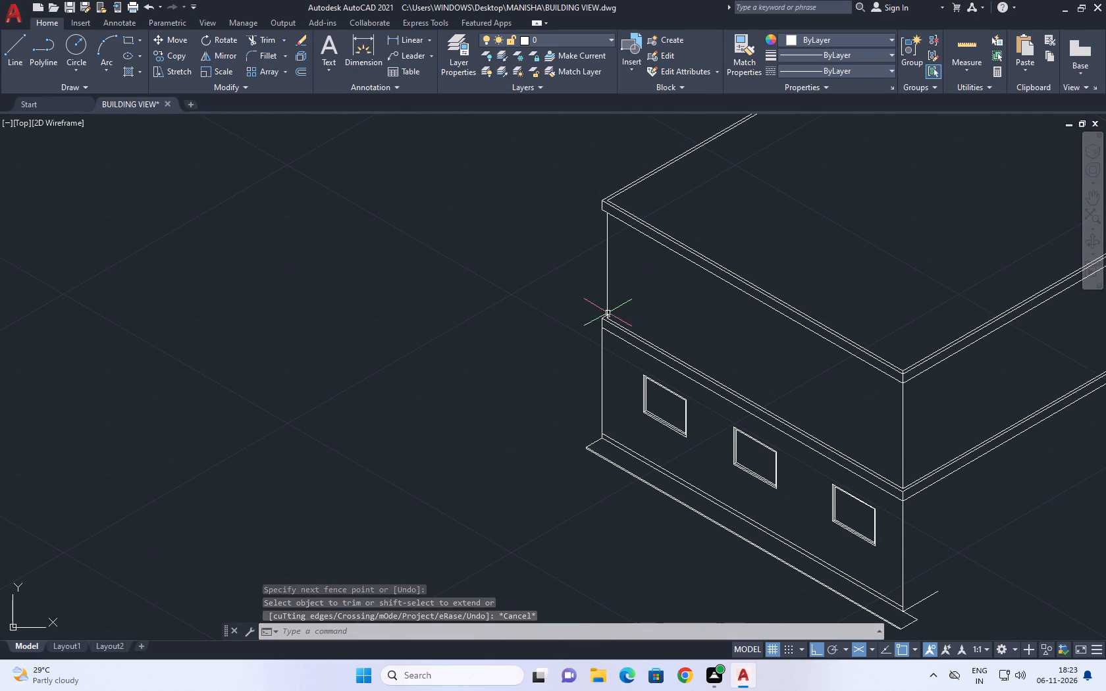
{"action": "scroll", "coordinate": [596, 311], "scroll_direction": "up", "scroll_amount": 2}
{"action": "middle_click_drag", "start_coordinate": [627, 309], "coordinate": [635, 376]}
{"action": "type", "text": "l"}
{"action": "key", "text": "space"}
{"action": "left_click_drag", "start_coordinate": [672, 378], "coordinate": [677, 344]}
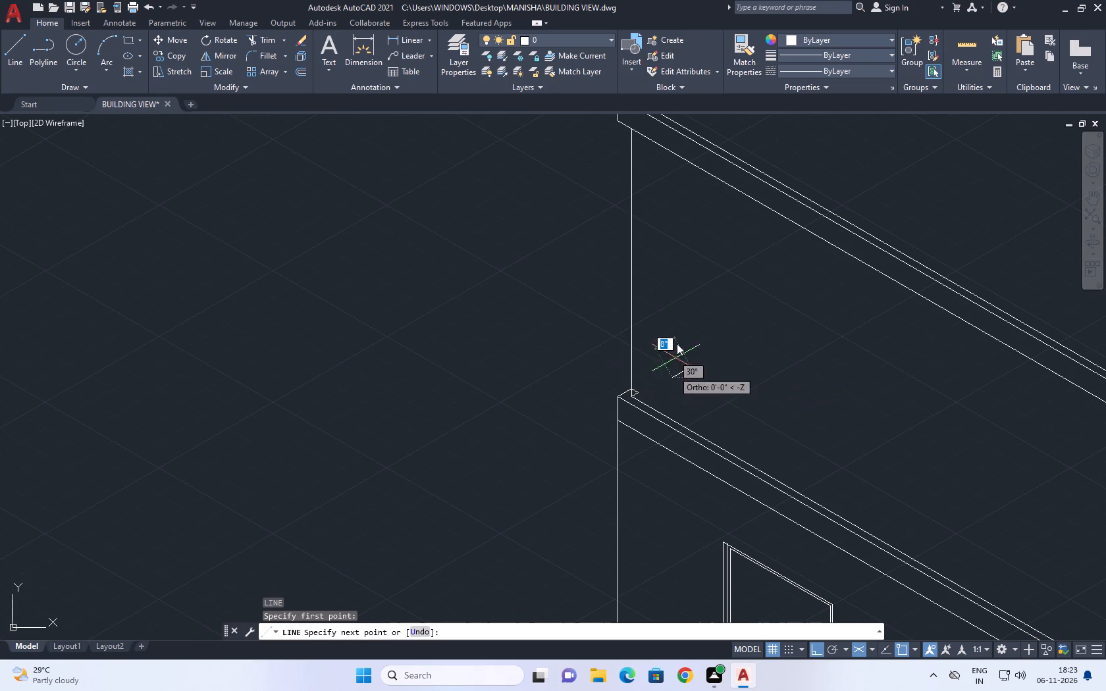
{"action": "left_click_drag", "start_coordinate": [677, 344], "coordinate": [675, 358]}
{"action": "key", "text": "F5"}
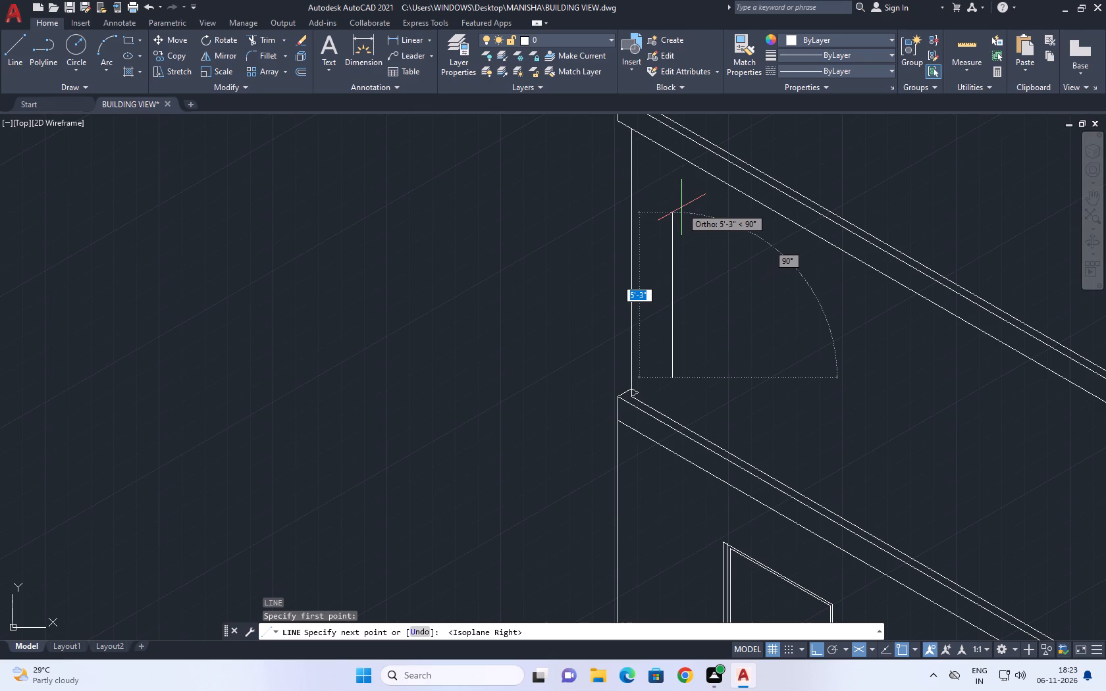
{"action": "type", "text": "4'"}
{"action": "key", "text": "Return"}
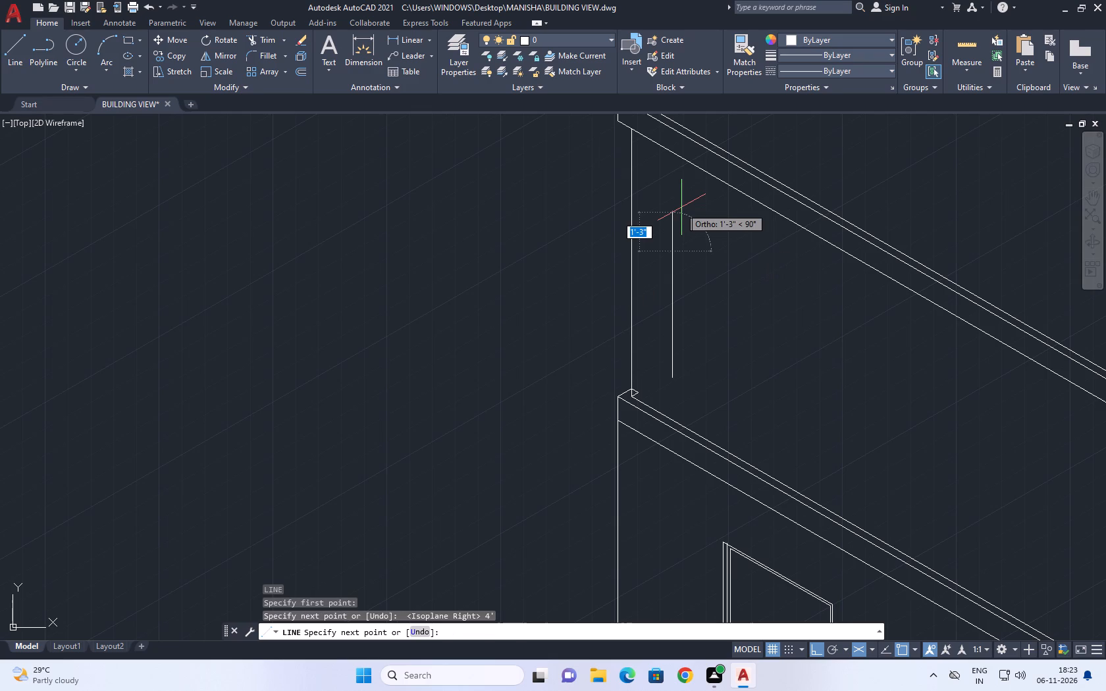
{"action": "key", "text": "F5"}
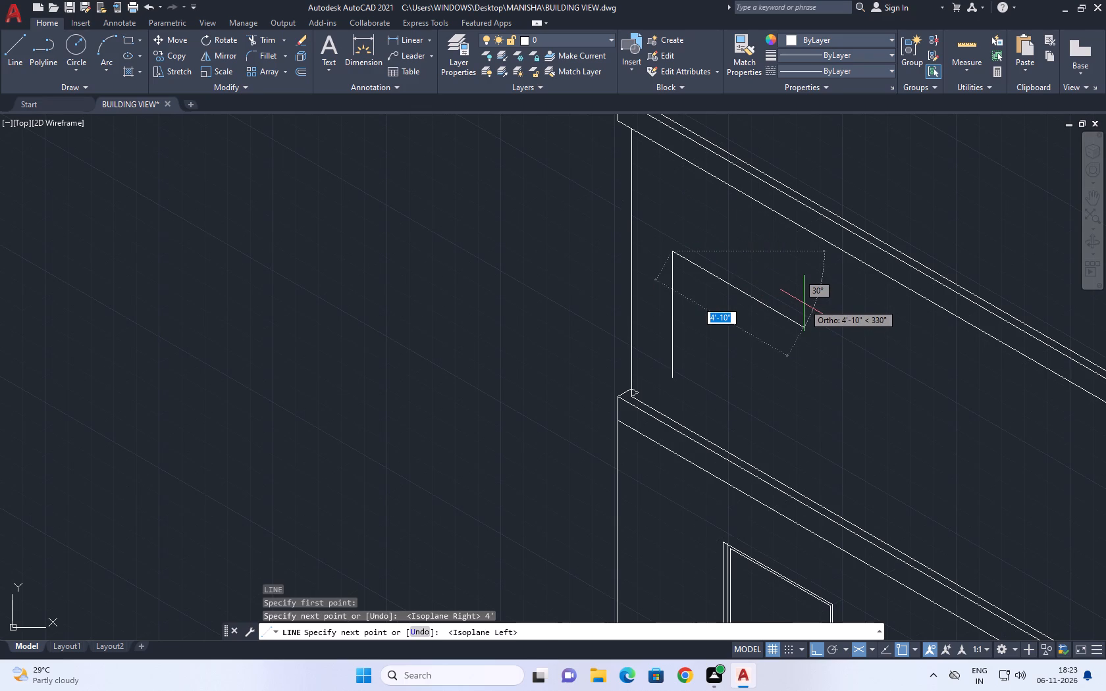
{"action": "type", "text": "4'"}
{"action": "key", "text": "Return"}
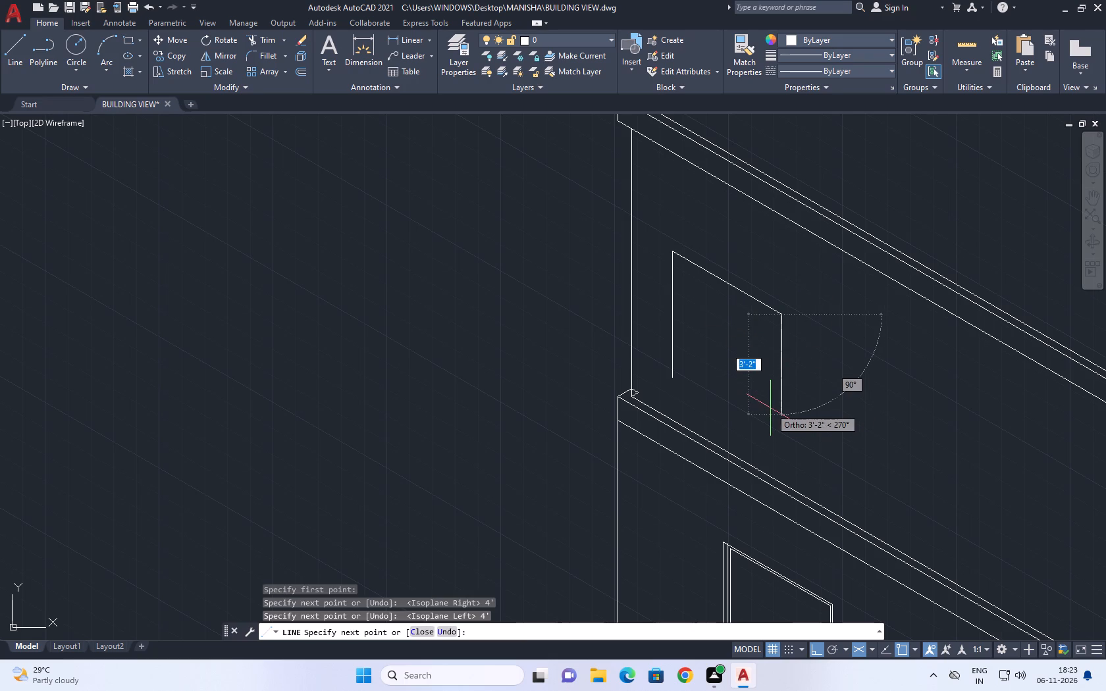
{"action": "type", "text": "4'"}
{"action": "key", "text": "Return"}
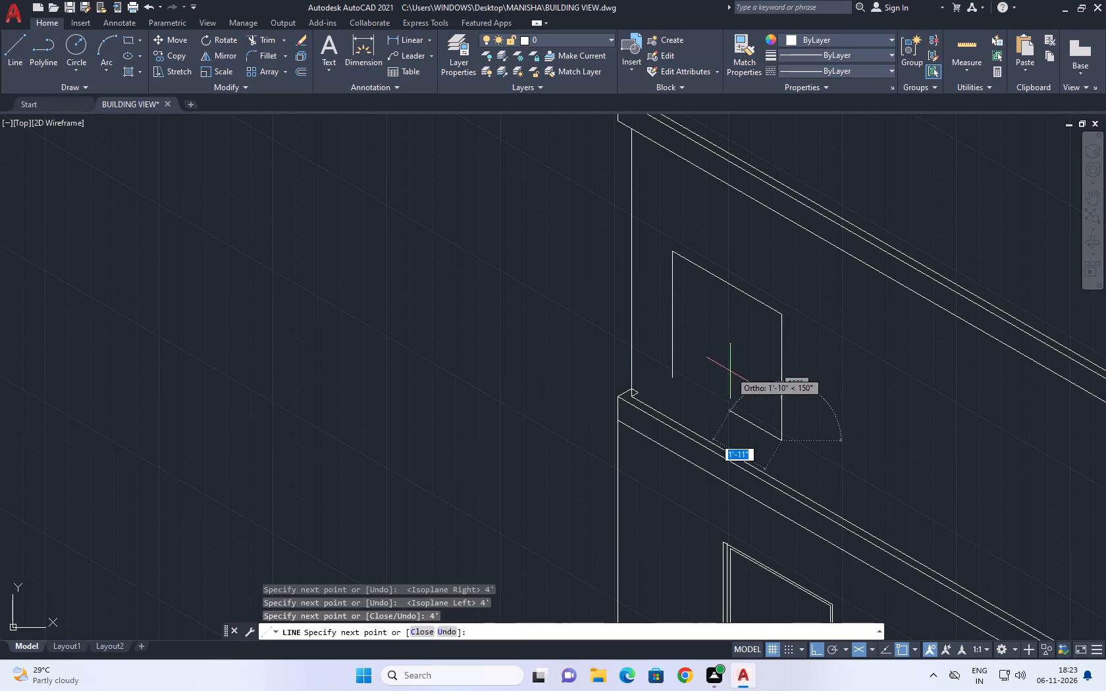
{"action": "left_click", "coordinate": [673, 377]}
{"action": "key", "text": "space"}
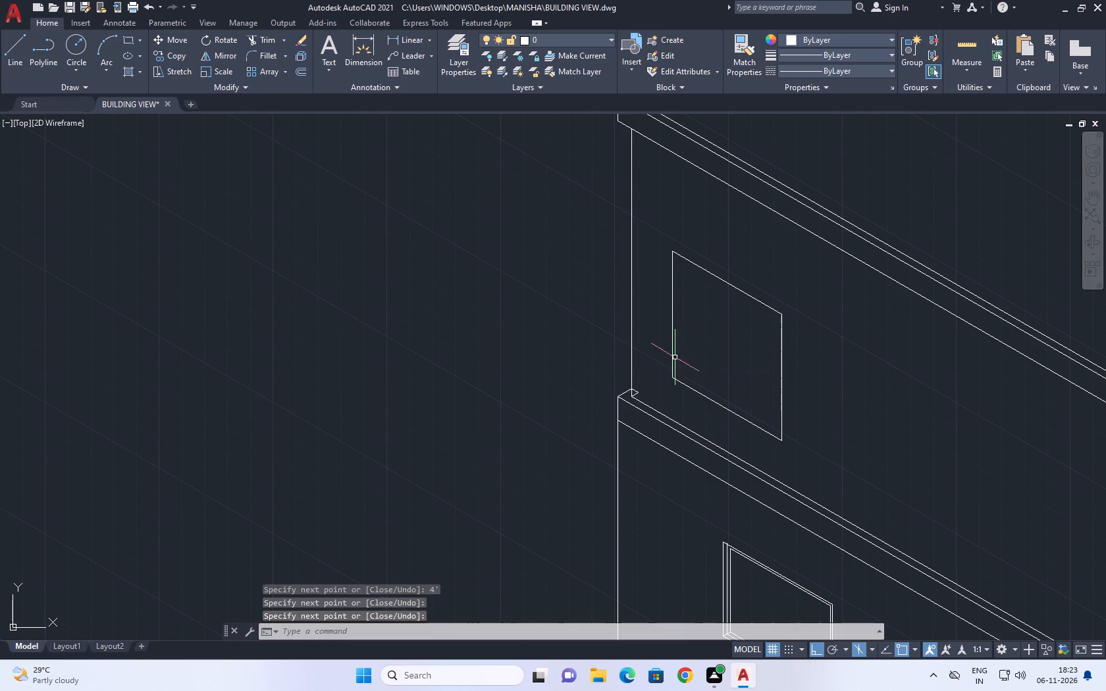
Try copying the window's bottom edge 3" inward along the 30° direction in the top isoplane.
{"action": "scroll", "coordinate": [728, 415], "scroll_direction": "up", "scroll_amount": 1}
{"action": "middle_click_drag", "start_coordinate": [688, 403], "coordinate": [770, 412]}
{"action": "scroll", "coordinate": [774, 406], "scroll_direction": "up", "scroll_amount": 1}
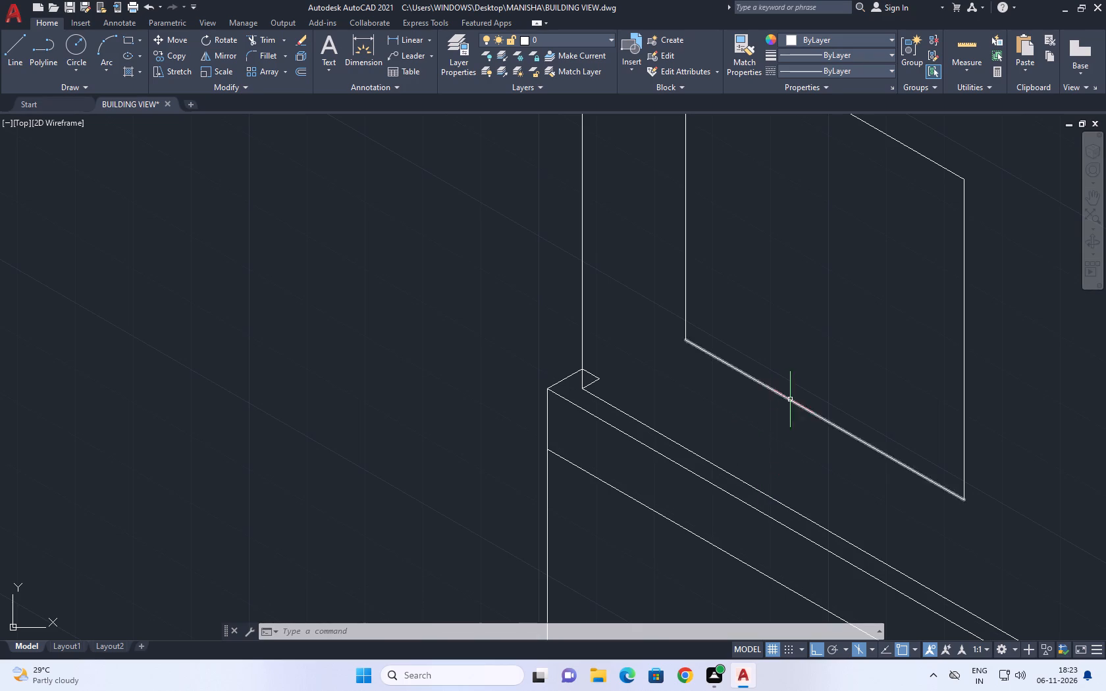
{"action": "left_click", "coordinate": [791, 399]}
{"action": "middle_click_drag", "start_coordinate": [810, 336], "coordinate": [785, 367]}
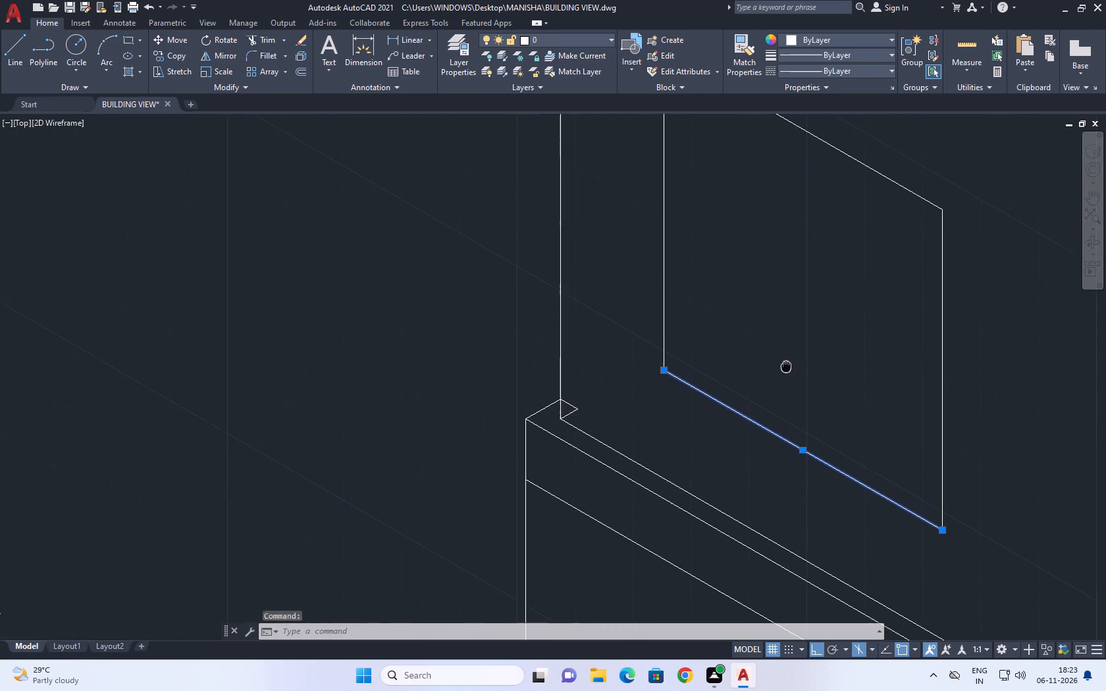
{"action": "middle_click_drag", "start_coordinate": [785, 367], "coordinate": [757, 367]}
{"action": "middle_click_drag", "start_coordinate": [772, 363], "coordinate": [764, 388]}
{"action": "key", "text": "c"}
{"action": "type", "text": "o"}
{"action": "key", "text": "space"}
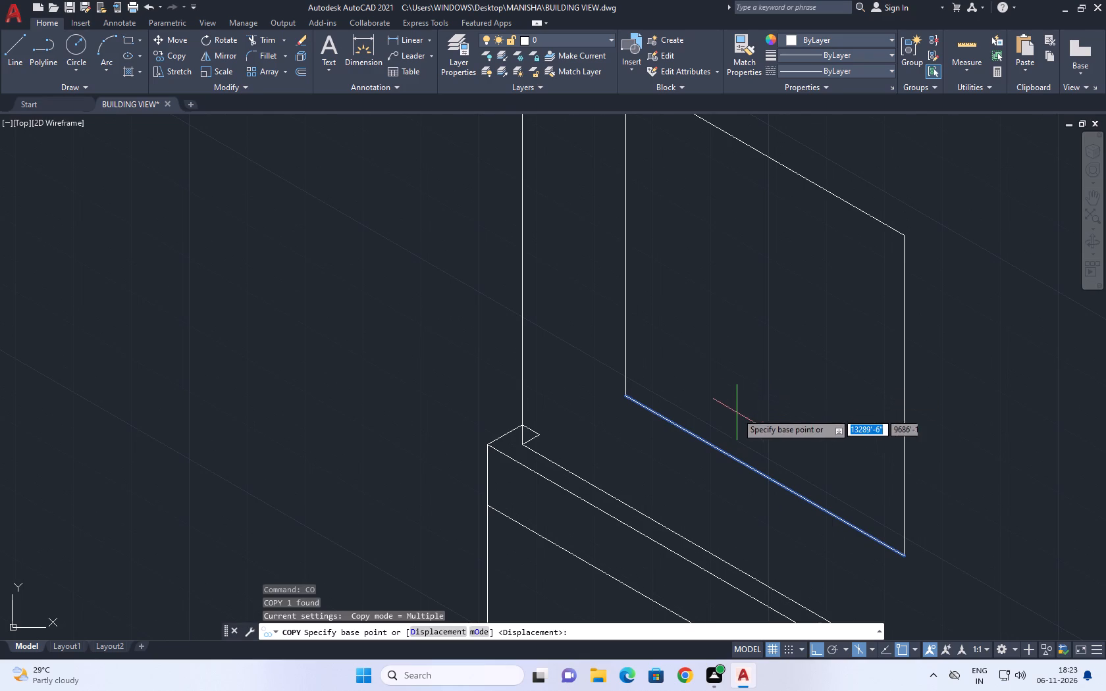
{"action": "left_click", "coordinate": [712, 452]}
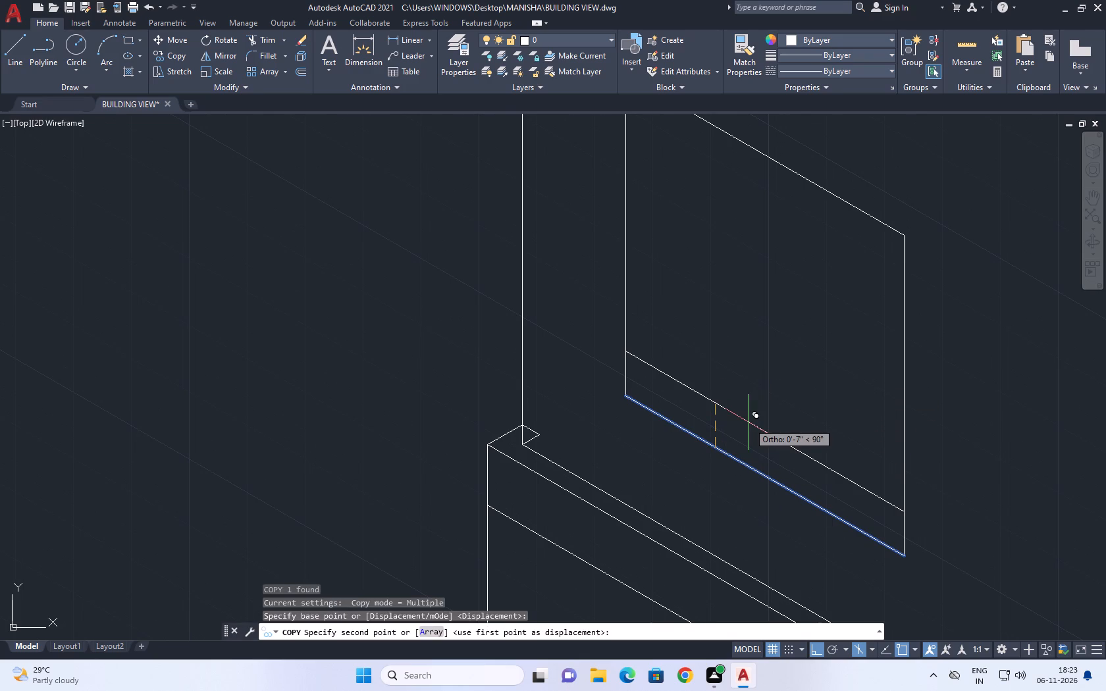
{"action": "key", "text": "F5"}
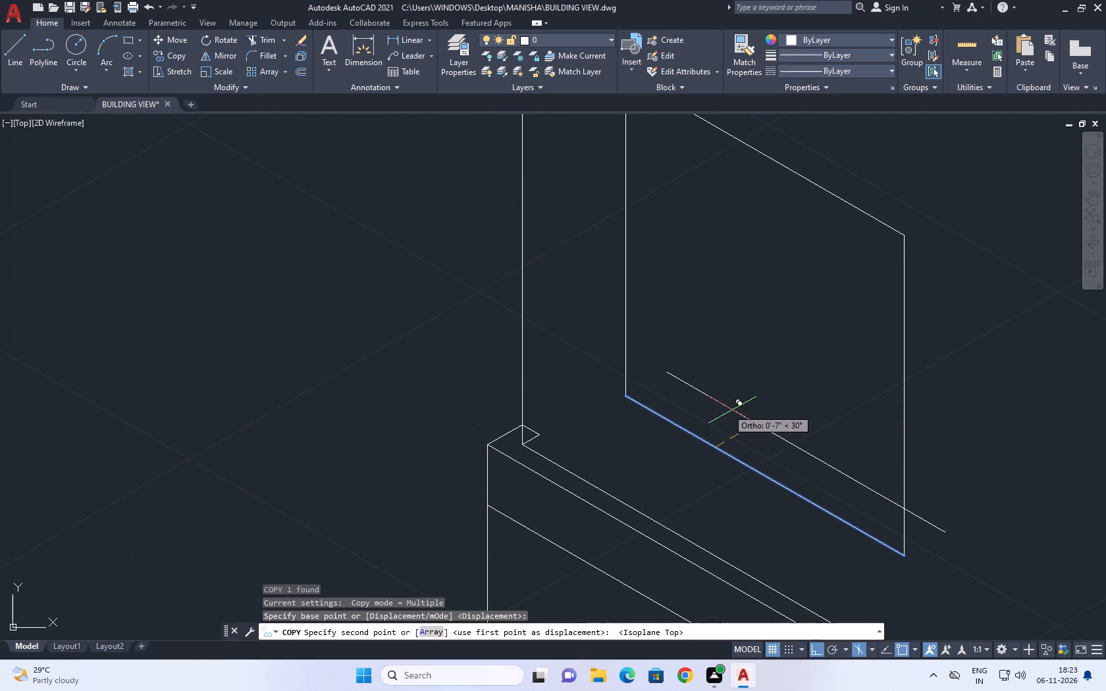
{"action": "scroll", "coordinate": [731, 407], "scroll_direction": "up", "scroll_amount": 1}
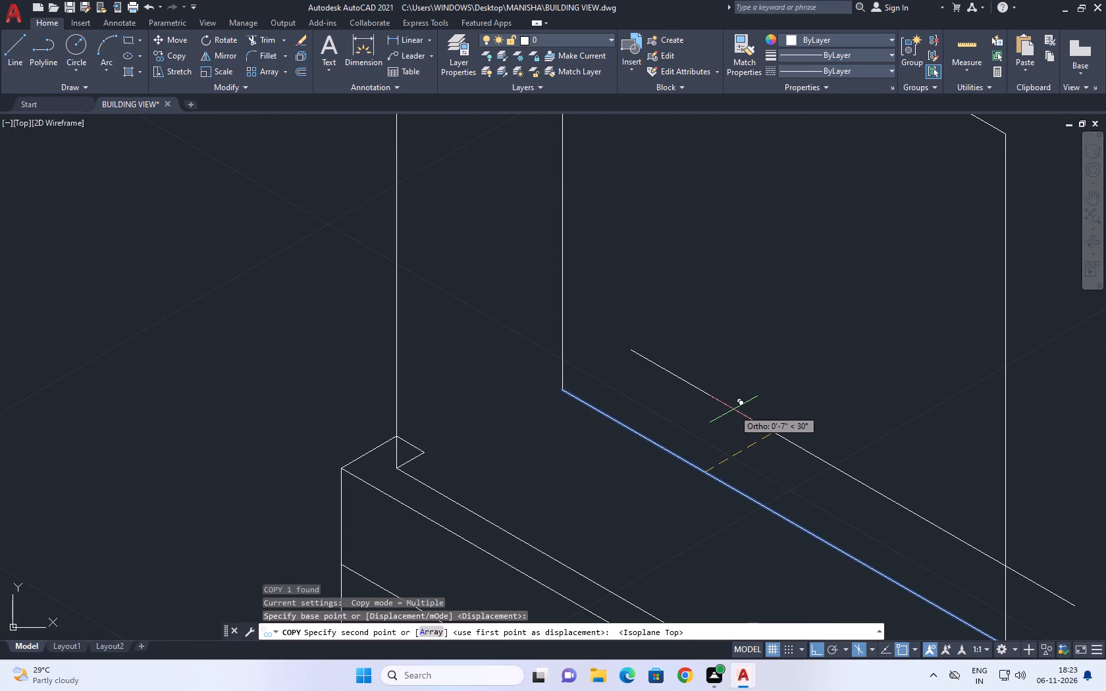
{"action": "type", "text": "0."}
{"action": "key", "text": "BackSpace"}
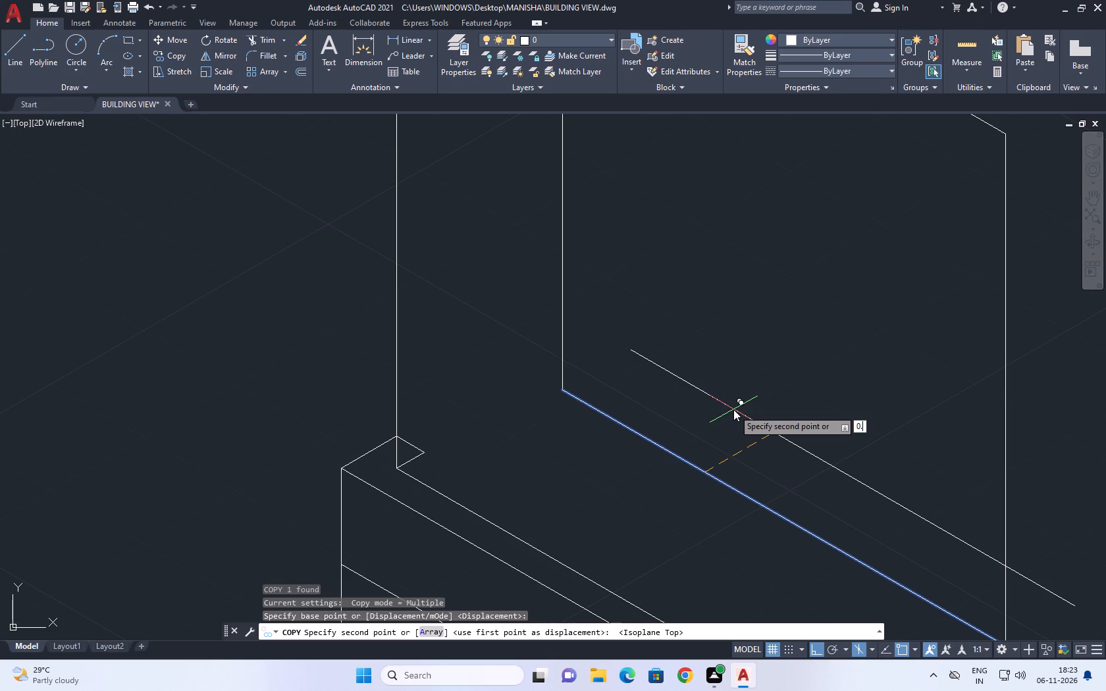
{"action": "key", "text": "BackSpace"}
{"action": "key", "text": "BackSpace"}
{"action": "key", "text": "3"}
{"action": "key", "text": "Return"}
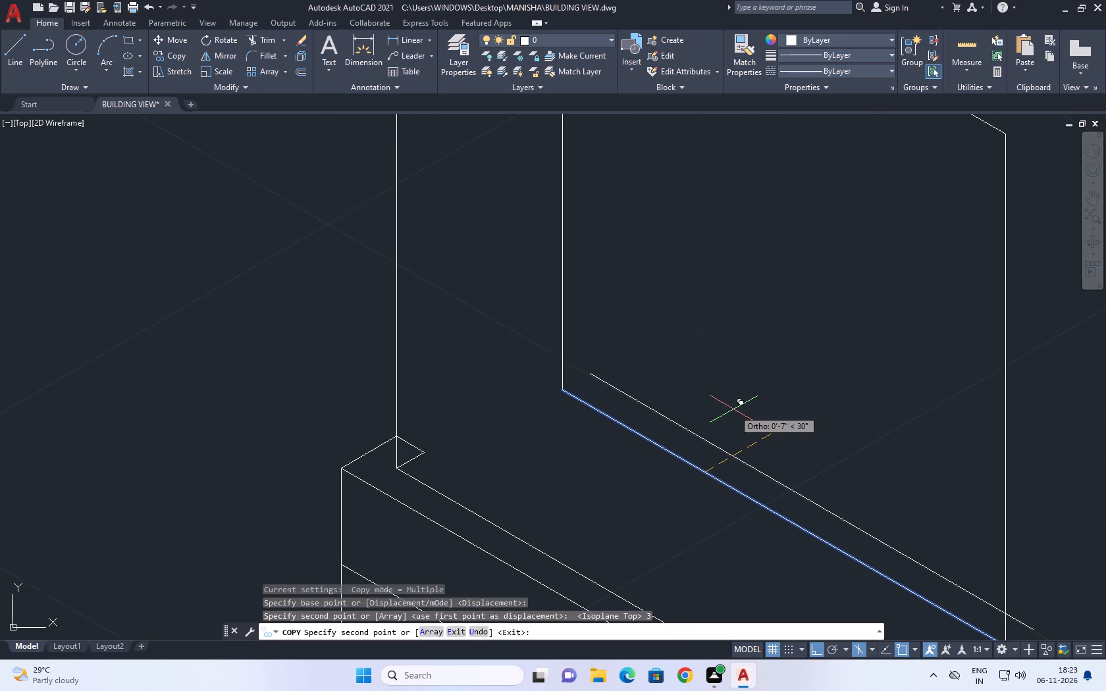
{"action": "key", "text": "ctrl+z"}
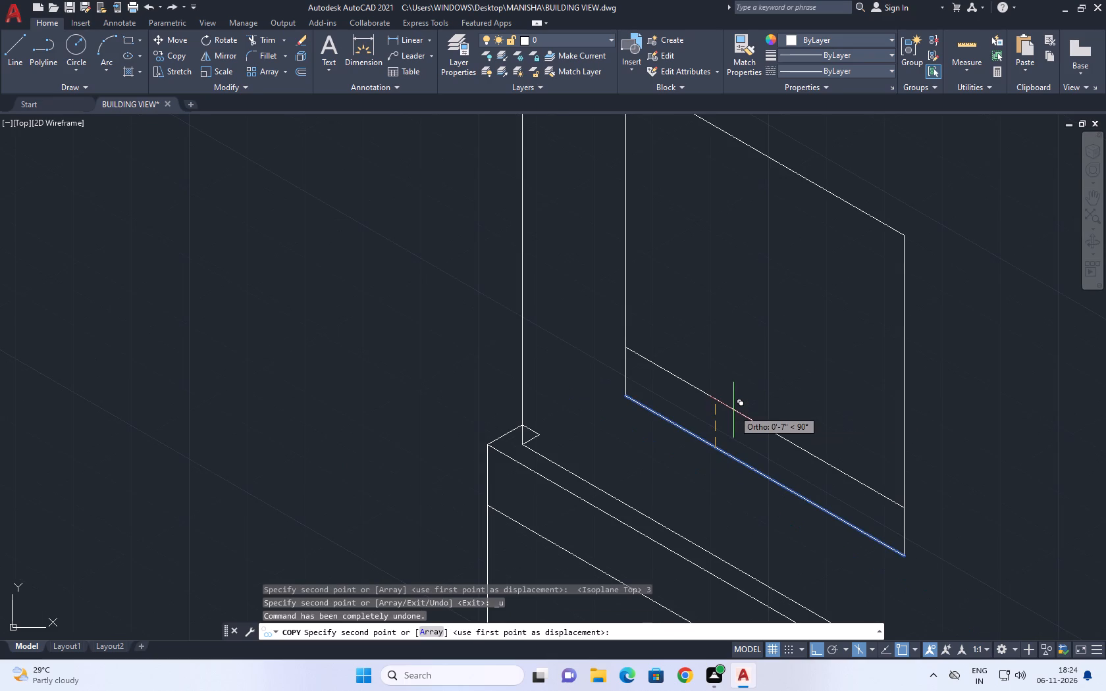
Copy the window's bottom edge 2" inward along the 30° direction in the top isoplane.
{"action": "key", "text": "F5"}
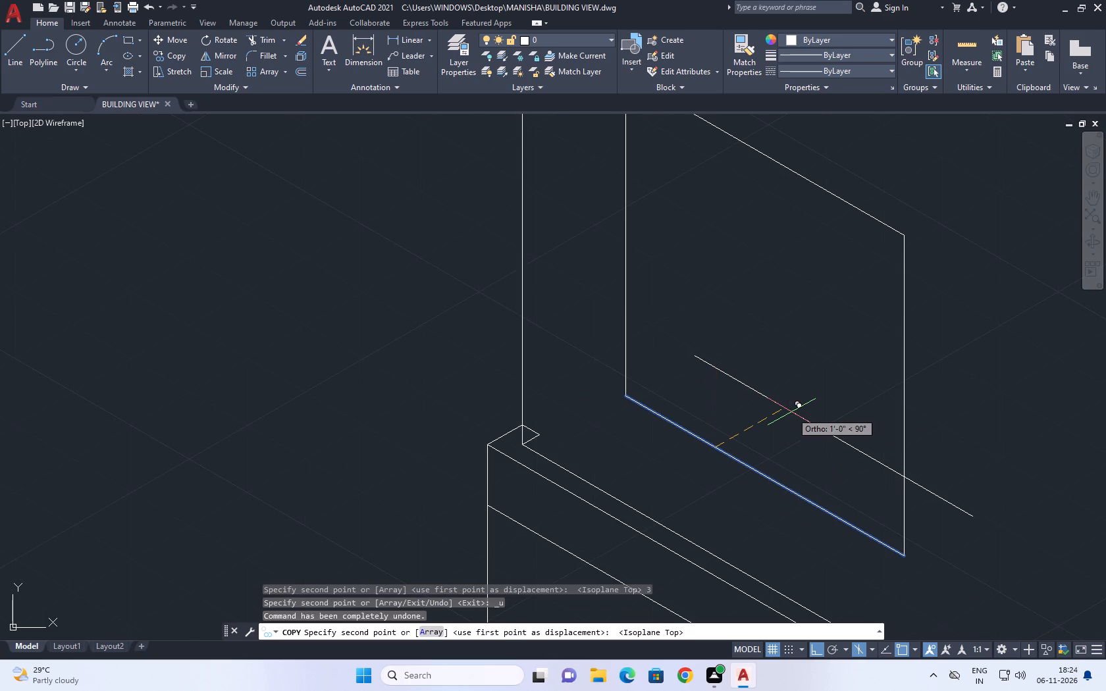
{"action": "key", "text": "2"}
{"action": "key", "text": "Return"}
{"action": "key", "text": "Escape"}
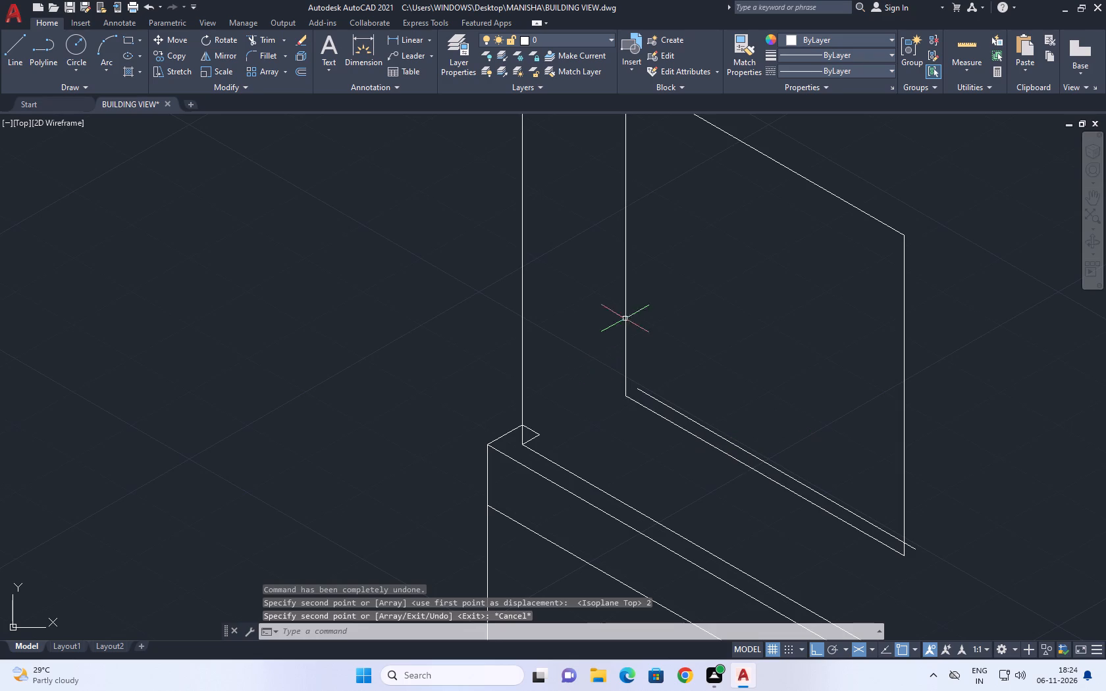
Copy the window's left vertical edge 2" inward along the 330° direction.
{"action": "left_click_drag", "start_coordinate": [671, 276], "coordinate": [629, 261]}
{"action": "left_click_drag", "start_coordinate": [566, 250], "coordinate": [538, 260]}
{"action": "middle_click_drag", "start_coordinate": [610, 325], "coordinate": [627, 348]}
{"action": "key", "text": "c"}
{"action": "key", "text": "o"}
{"action": "key", "text": "space"}
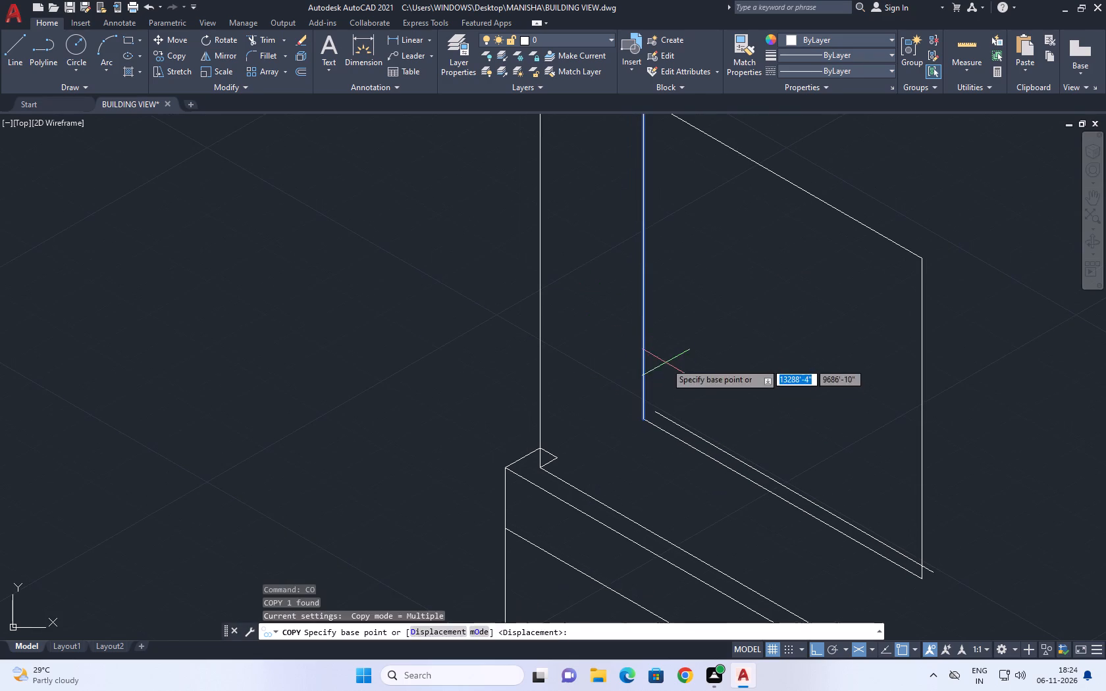
{"action": "left_click", "coordinate": [662, 347]}
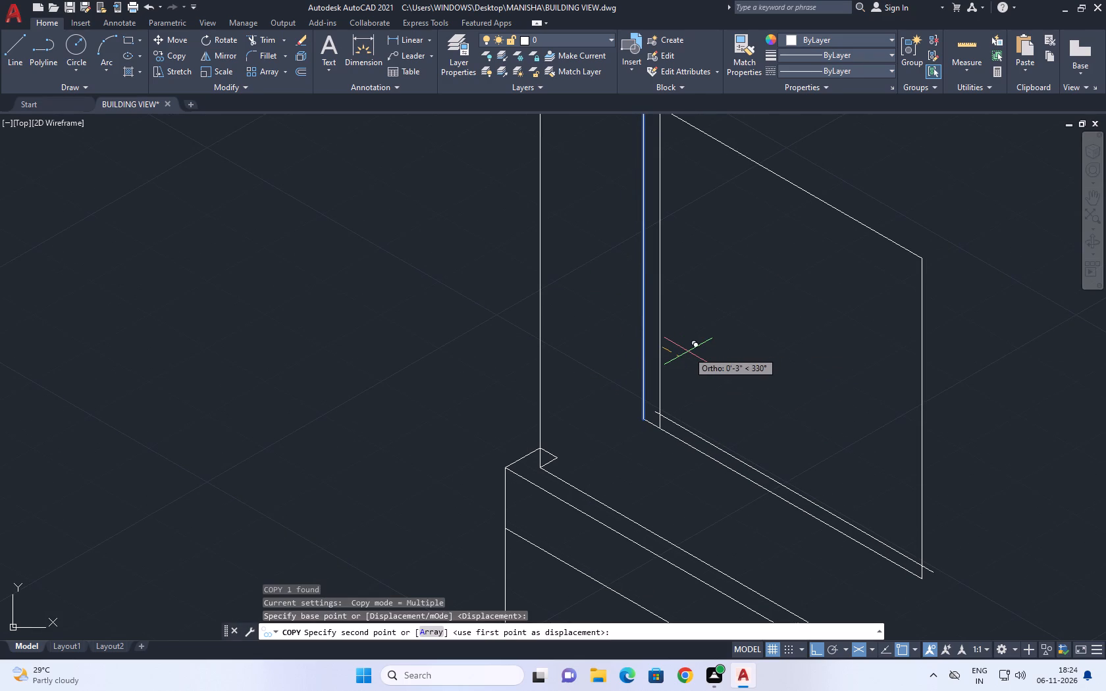
{"action": "key", "text": "2"}
{"action": "key", "text": "Return"}
{"action": "key", "text": "Escape"}
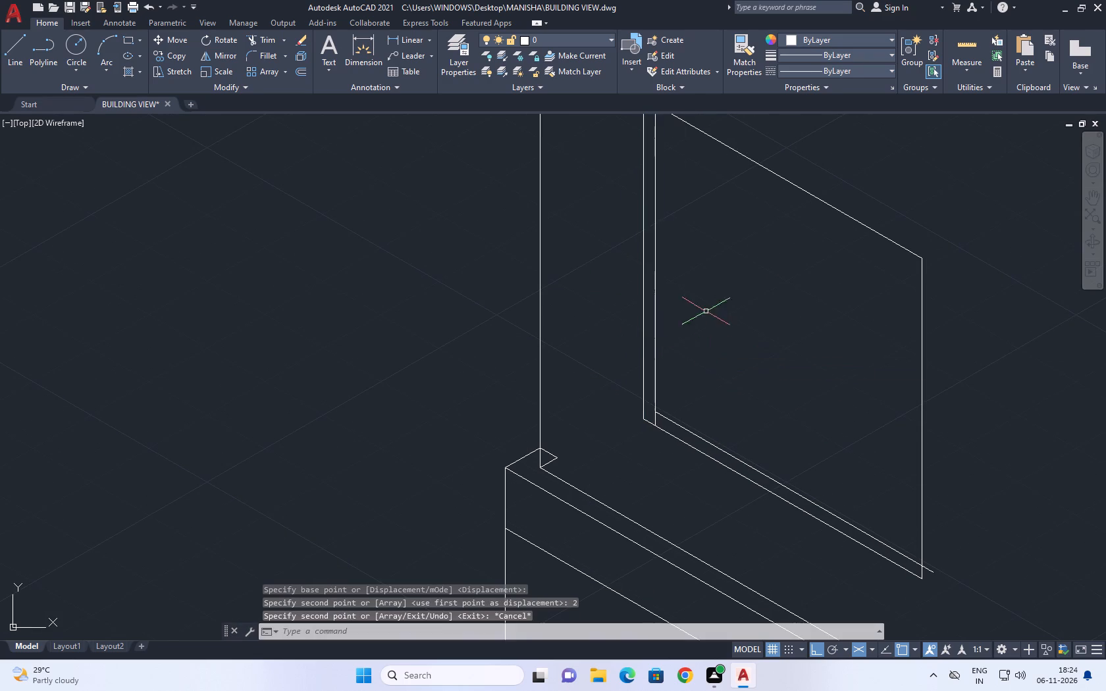
Copy the window's right vertical edge 0.5" inward along the 150° direction.
{"action": "left_click_drag", "start_coordinate": [928, 427], "coordinate": [922, 413]}
{"action": "left_click", "coordinate": [869, 380]}
{"action": "type", "text": "co"}
{"action": "key", "text": "space"}
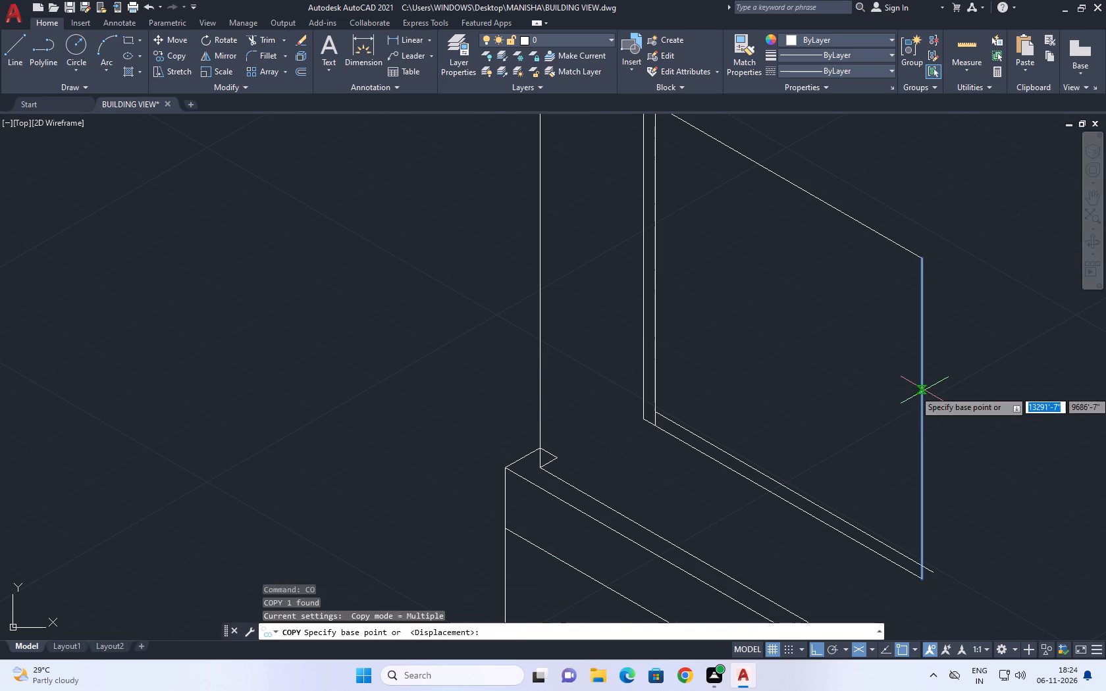
{"action": "left_click", "coordinate": [875, 379]}
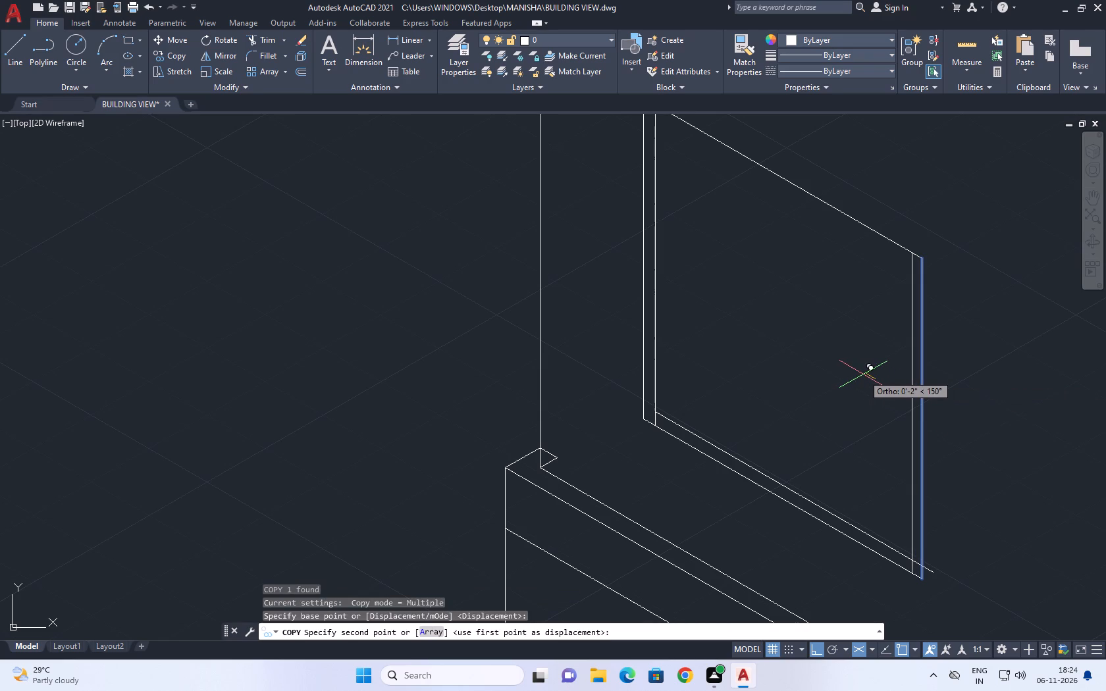
{"action": "type", "text": "0.5"}
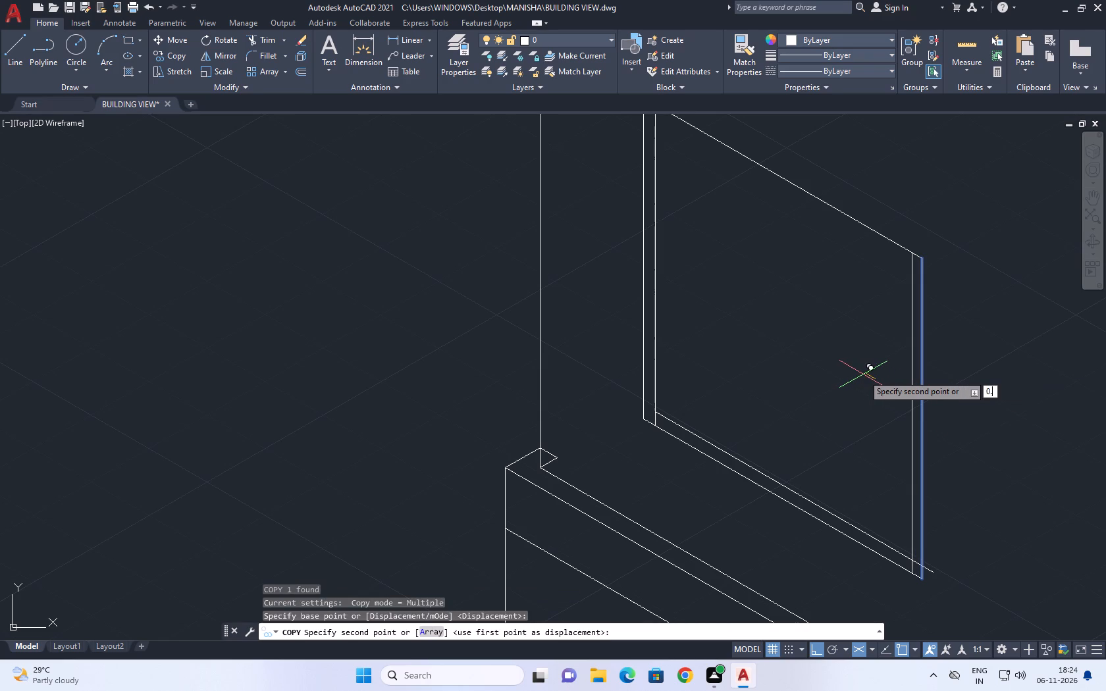
{"action": "key", "text": "Return"}
{"action": "key", "text": "Escape"}
Copy the window's top edge 0.5" straight down in the right isoplane.
{"action": "middle_click_drag", "start_coordinate": [822, 322], "coordinate": [829, 378]}
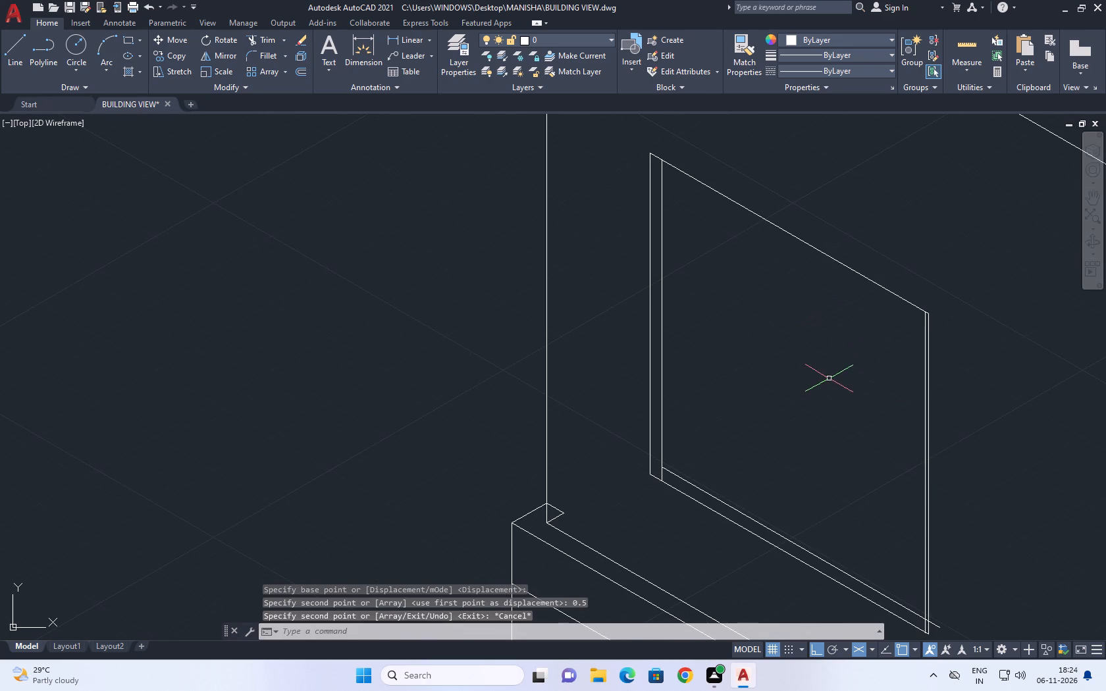
{"action": "left_click", "coordinate": [852, 267]}
{"action": "key", "text": "c"}
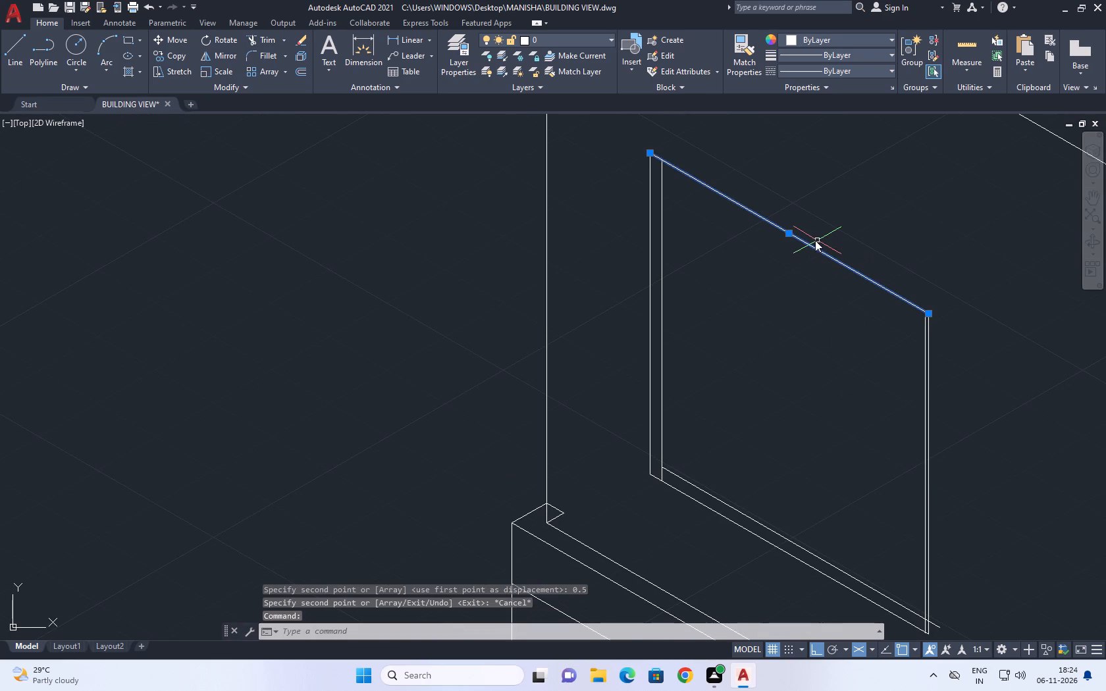
{"action": "type", "text": "o"}
{"action": "key", "text": "space"}
{"action": "left_click", "coordinate": [808, 258]}
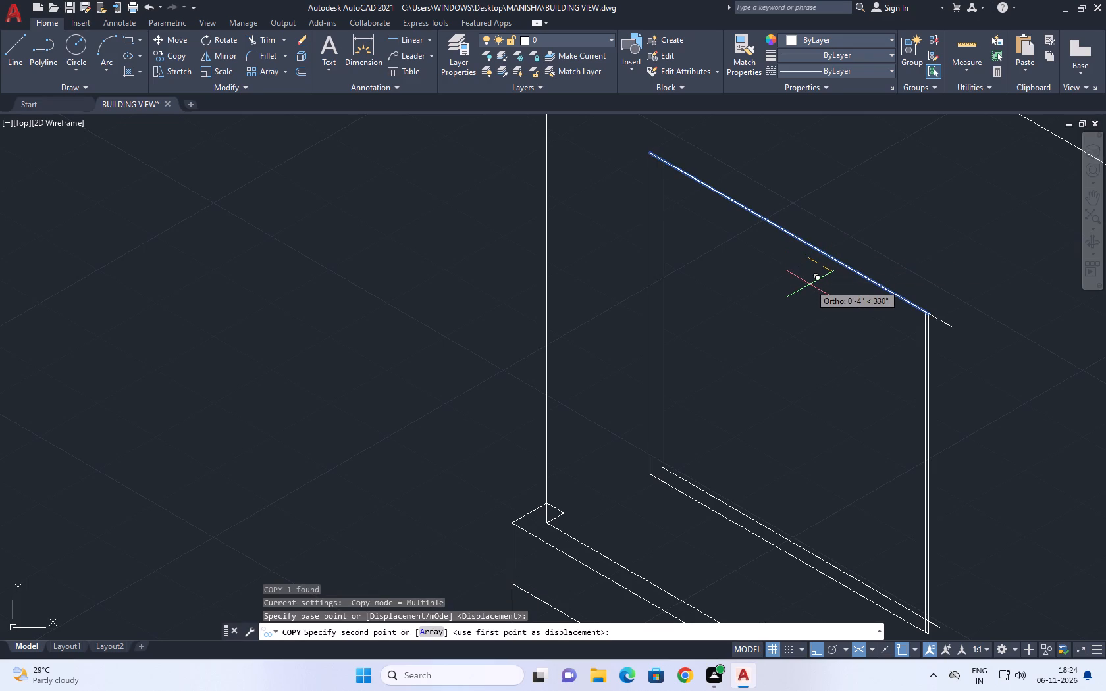
{"action": "key", "text": "F5"}
{"action": "type", "text": "0.5"}
{"action": "key", "text": "Return"}
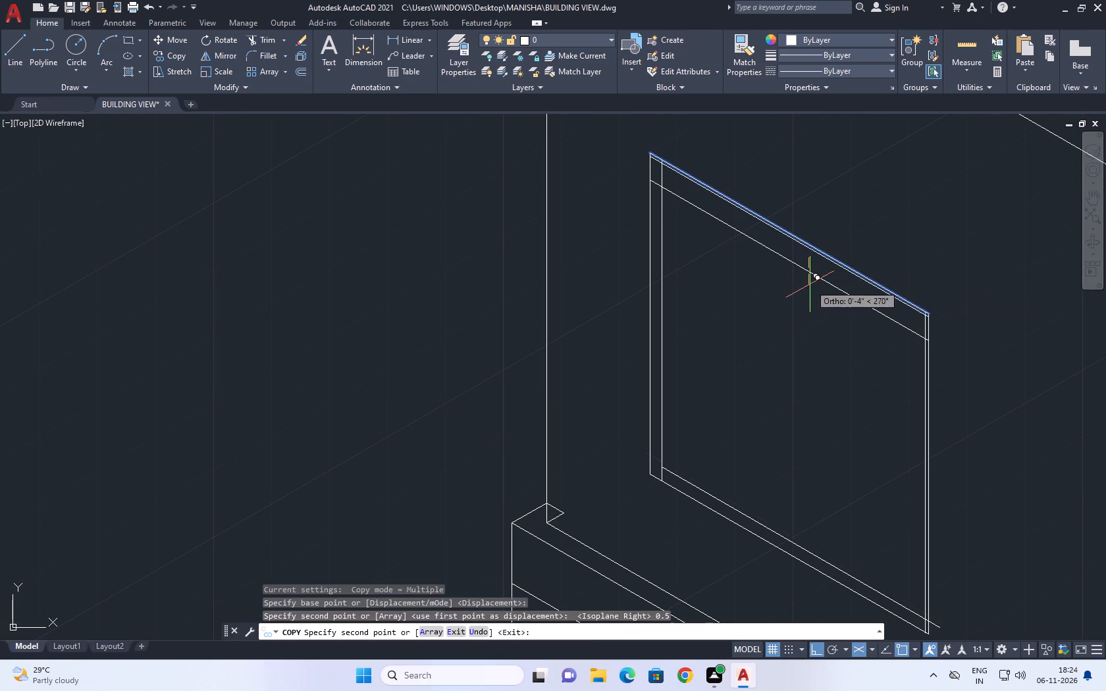
{"action": "key", "text": "Escape"}
Trim the overhanging ends of the inner frame lines at the window's upper-left corner.
{"action": "key", "text": "t"}
{"action": "key", "text": "r"}
{"action": "key", "text": "space"}
{"action": "scroll", "coordinate": [669, 159], "scroll_direction": "up", "scroll_amount": 2}
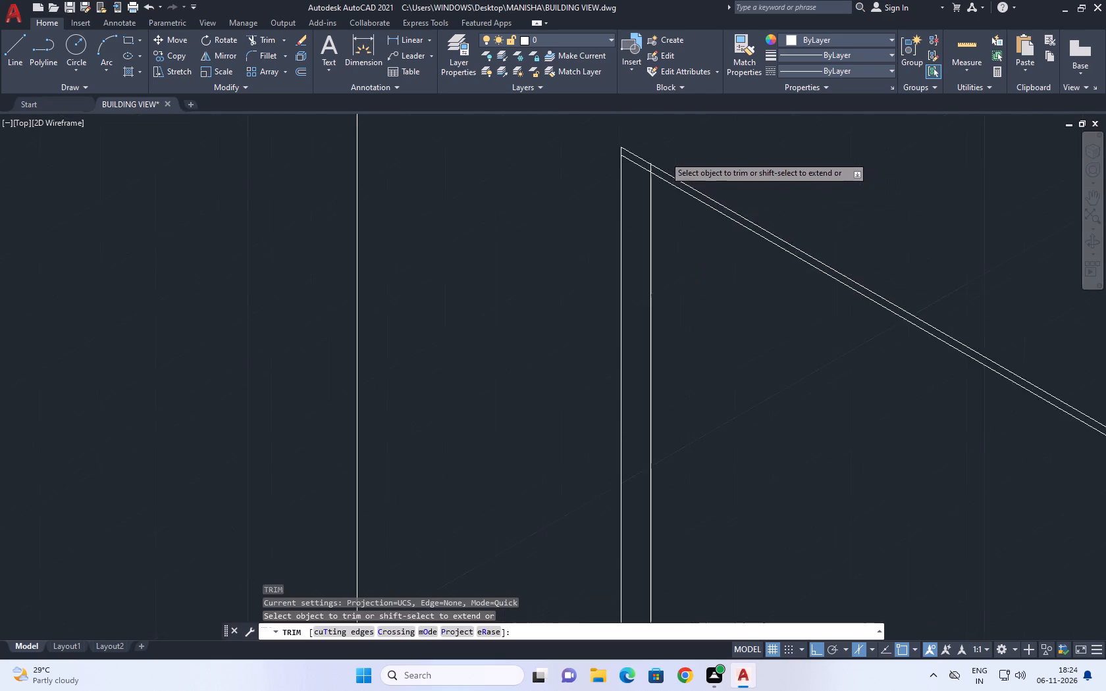
{"action": "scroll", "coordinate": [664, 156], "scroll_direction": "up", "scroll_amount": 3}
{"action": "left_click", "coordinate": [616, 180]}
{"action": "left_click", "coordinate": [665, 176]}
Trim the inner bottom line and inner right line where they overrun at the window's lower-right corner.
{"action": "scroll", "coordinate": [666, 175], "scroll_direction": "down", "scroll_amount": 4}
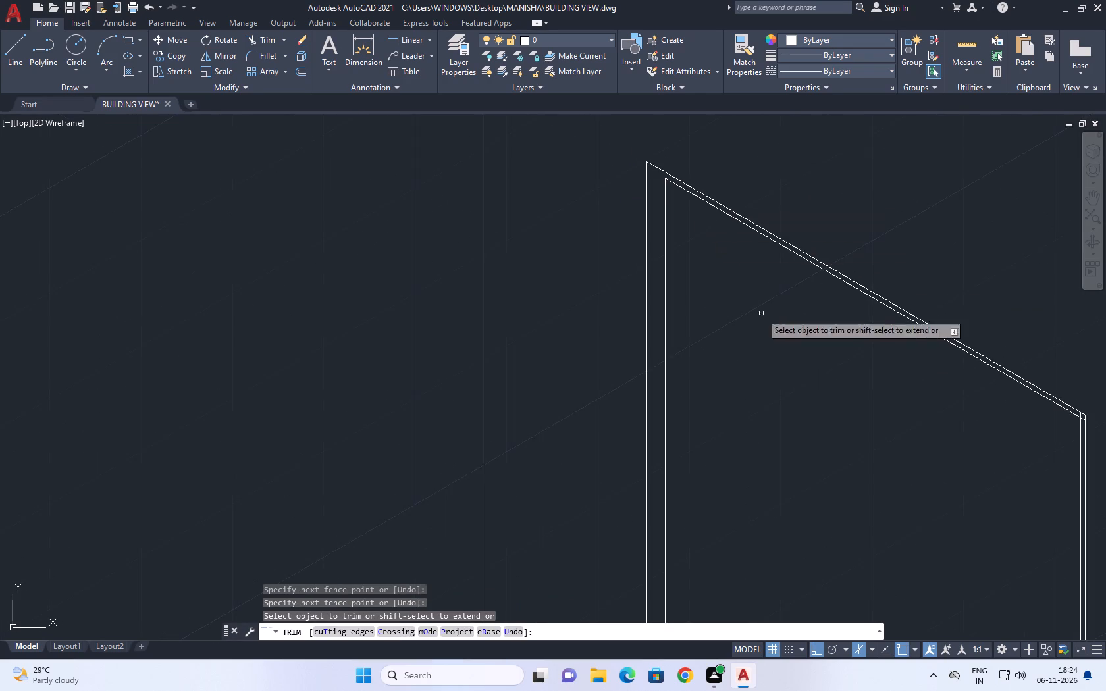
{"action": "middle_click_drag", "start_coordinate": [800, 388], "coordinate": [689, 178]}
{"action": "scroll", "coordinate": [666, 192], "scroll_direction": "down", "scroll_amount": 2}
{"action": "scroll", "coordinate": [760, 402], "scroll_direction": "up", "scroll_amount": 4}
{"action": "left_click", "coordinate": [922, 379]}
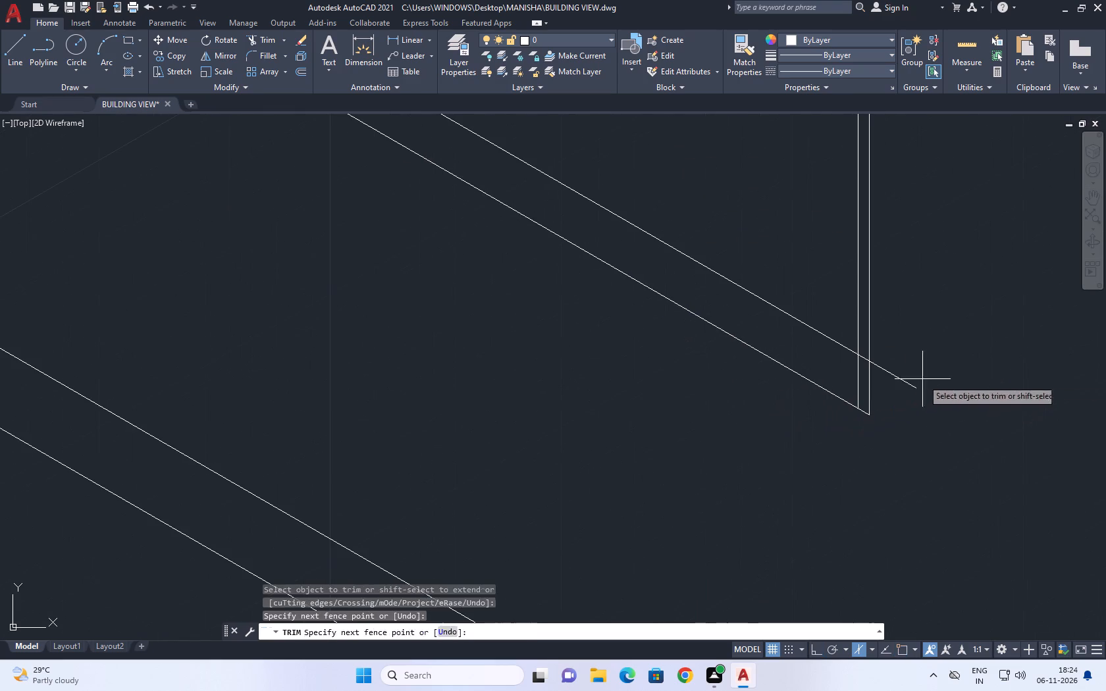
{"action": "left_click", "coordinate": [898, 397]}
{"action": "scroll", "coordinate": [863, 372], "scroll_direction": "up", "scroll_amount": 3}
{"action": "left_click", "coordinate": [860, 311]}
{"action": "left_click_drag", "start_coordinate": [808, 349], "coordinate": [795, 361]}
Trim the inner left line's overhang below the inner bottom line at the window's lower-left corner.
{"action": "scroll", "coordinate": [815, 361], "scroll_direction": "down", "scroll_amount": 5}
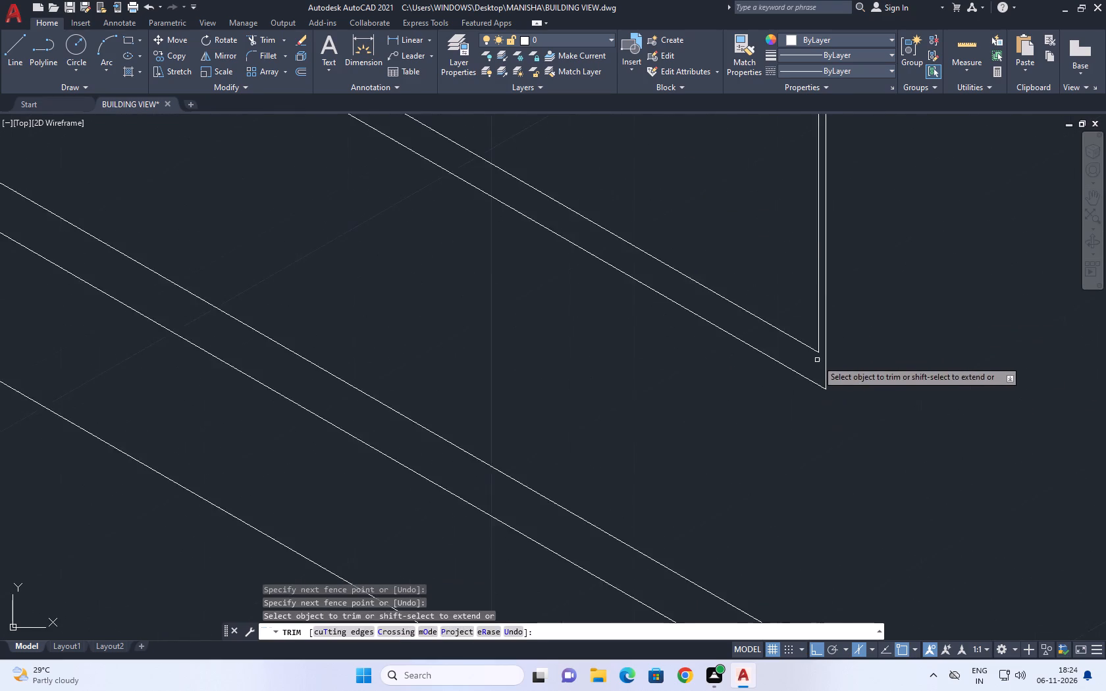
{"action": "scroll", "coordinate": [817, 360], "scroll_direction": "down", "scroll_amount": 3}
{"action": "scroll", "coordinate": [717, 312], "scroll_direction": "up", "scroll_amount": 5}
{"action": "left_click", "coordinate": [735, 264]}
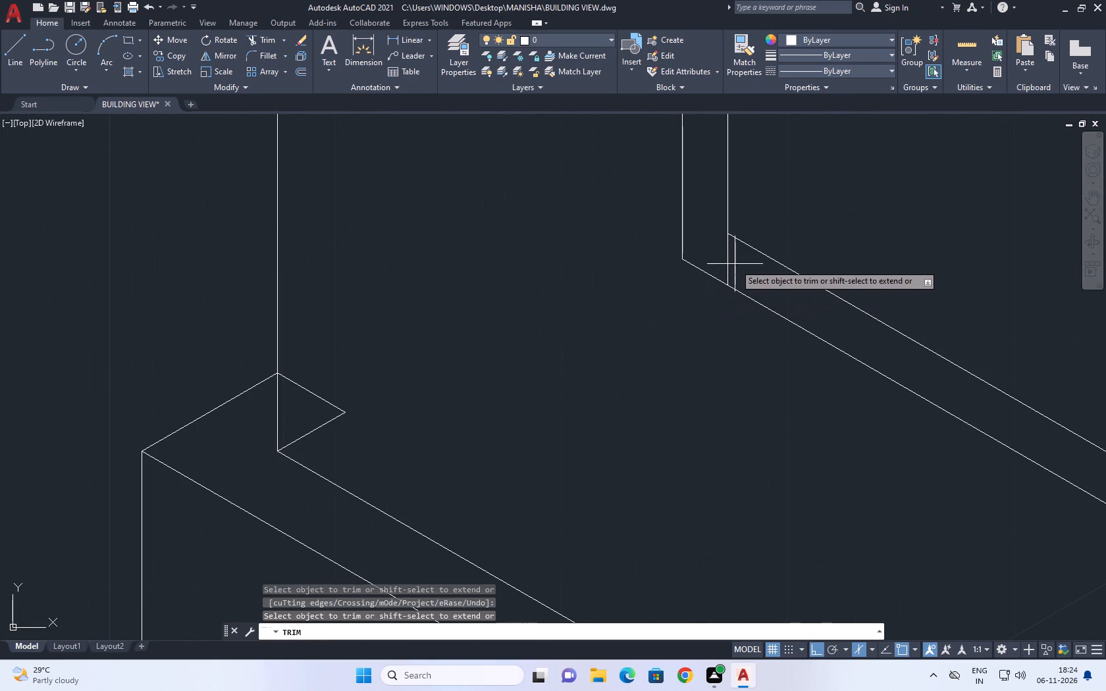
{"action": "left_click", "coordinate": [725, 258]}
{"action": "scroll", "coordinate": [710, 263], "scroll_direction": "down", "scroll_amount": 8}
{"action": "key", "text": "Escape"}
Draw a vertical centre line from the midpoint of the window's inner top edge down past its bottom edge.
{"action": "type", "text": "l"}
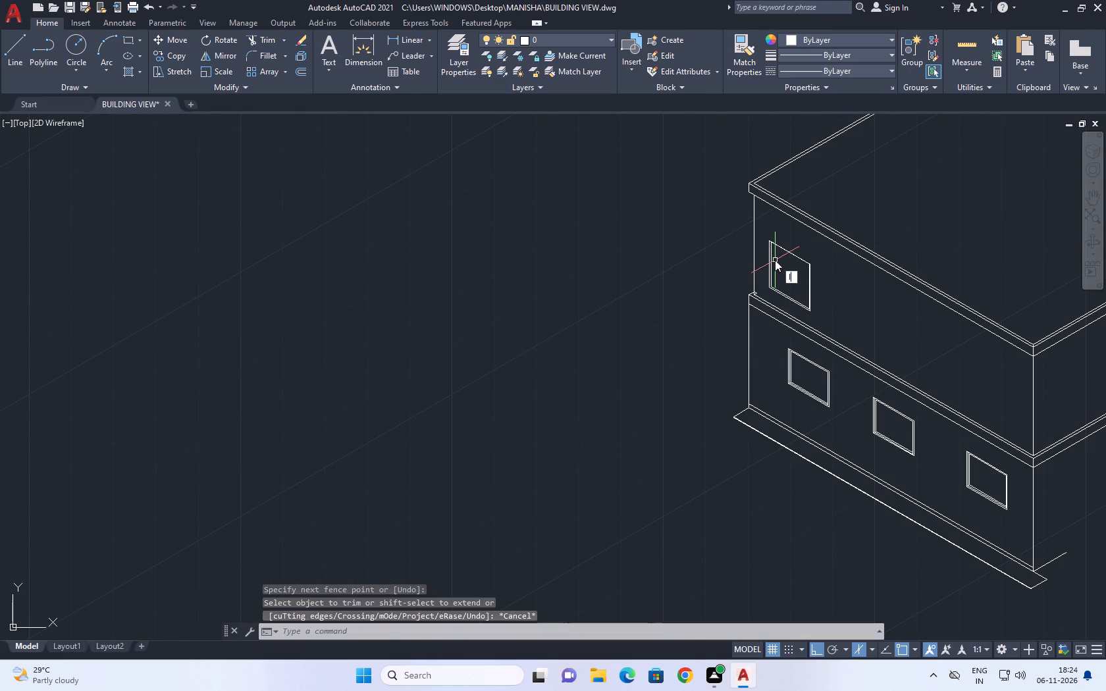
{"action": "key", "text": "space"}
{"action": "middle_click_drag", "start_coordinate": [778, 272], "coordinate": [811, 351]}
{"action": "scroll", "coordinate": [813, 328], "scroll_direction": "up", "scroll_amount": 3}
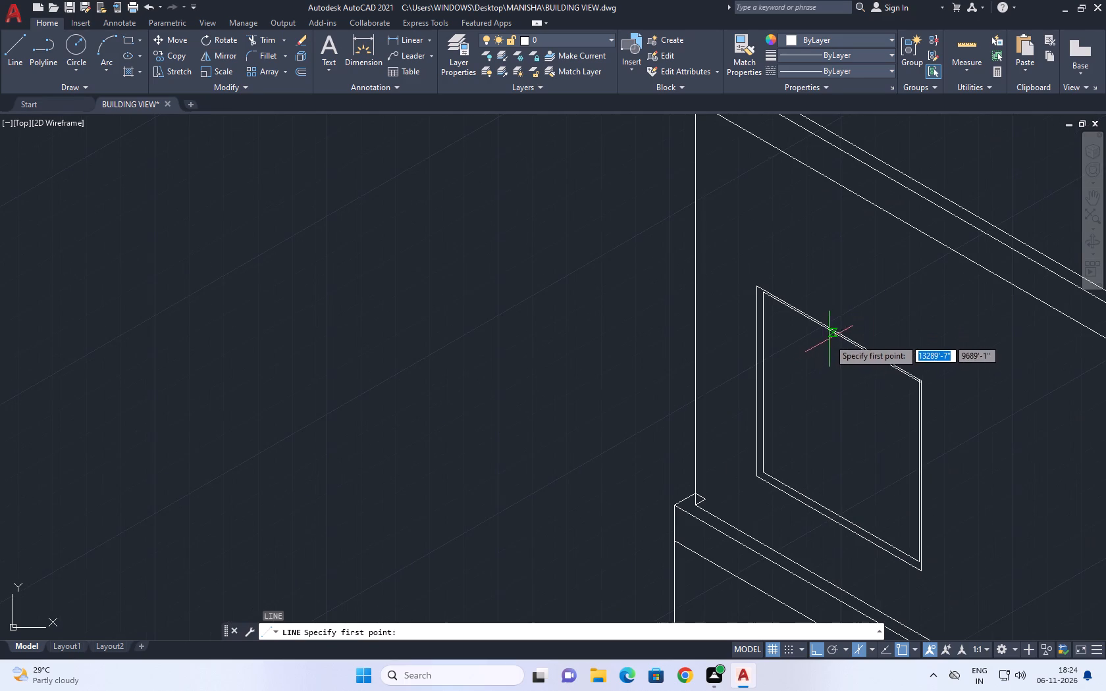
{"action": "scroll", "coordinate": [832, 338], "scroll_direction": "up", "scroll_amount": 1}
{"action": "left_click", "coordinate": [847, 340]}
{"action": "scroll", "coordinate": [838, 326], "scroll_direction": "down", "scroll_amount": 1}
{"action": "scroll", "coordinate": [827, 455], "scroll_direction": "up", "scroll_amount": 1}
{"action": "middle_click_drag", "start_coordinate": [837, 469], "coordinate": [835, 430]}
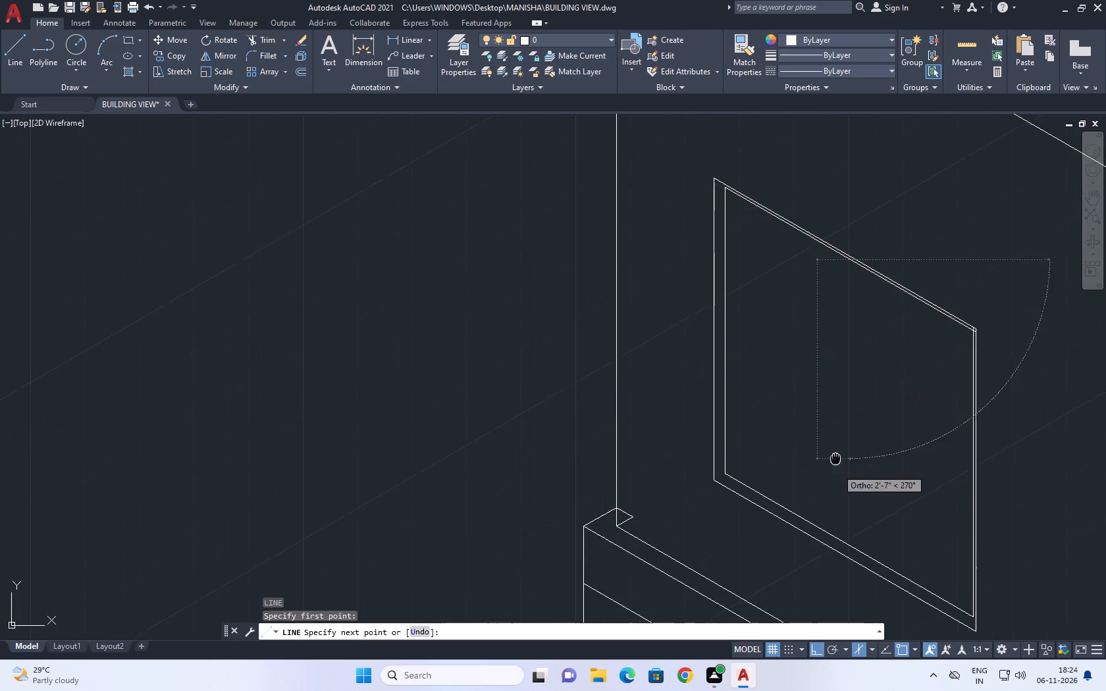
{"action": "middle_click_drag", "start_coordinate": [835, 430], "coordinate": [837, 263]}
{"action": "left_click", "coordinate": [835, 380]}
{"action": "key", "text": "Escape"}
Copy the window's vertical centre line 0.5" to each side along the receding direction in the left isoplane.
{"action": "left_click_drag", "start_coordinate": [864, 294], "coordinate": [855, 287]}
{"action": "left_click", "coordinate": [806, 267]}
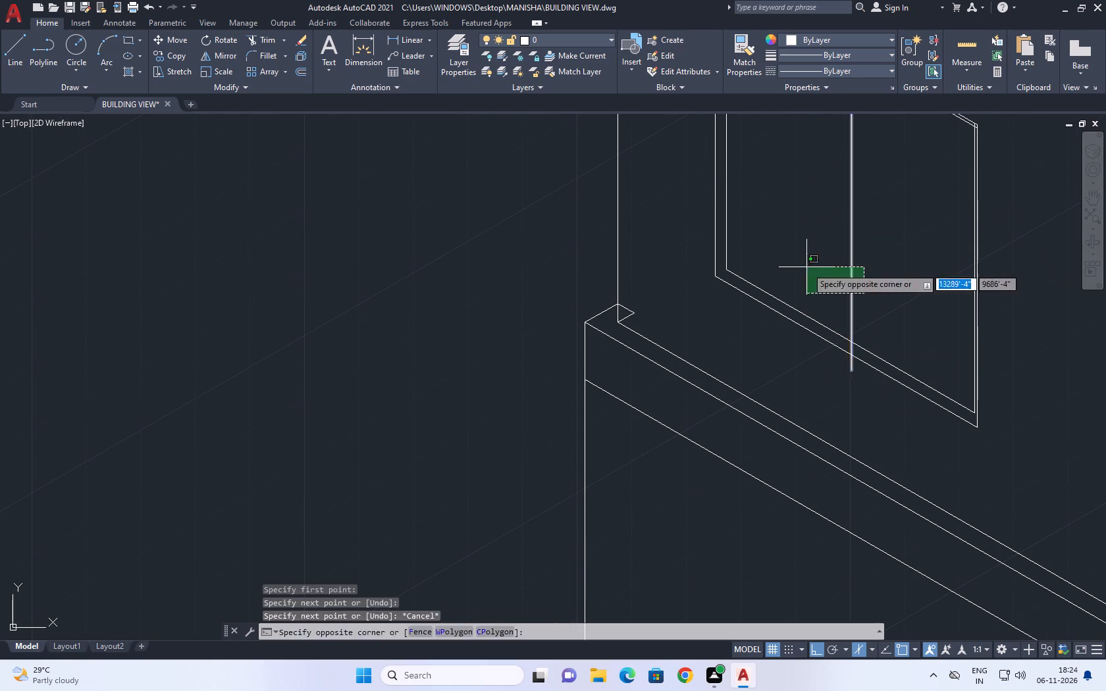
{"action": "middle_click_drag", "start_coordinate": [860, 299], "coordinate": [733, 359]}
{"action": "key", "text": "c"}
{"action": "key", "text": "o"}
{"action": "key", "text": "space"}
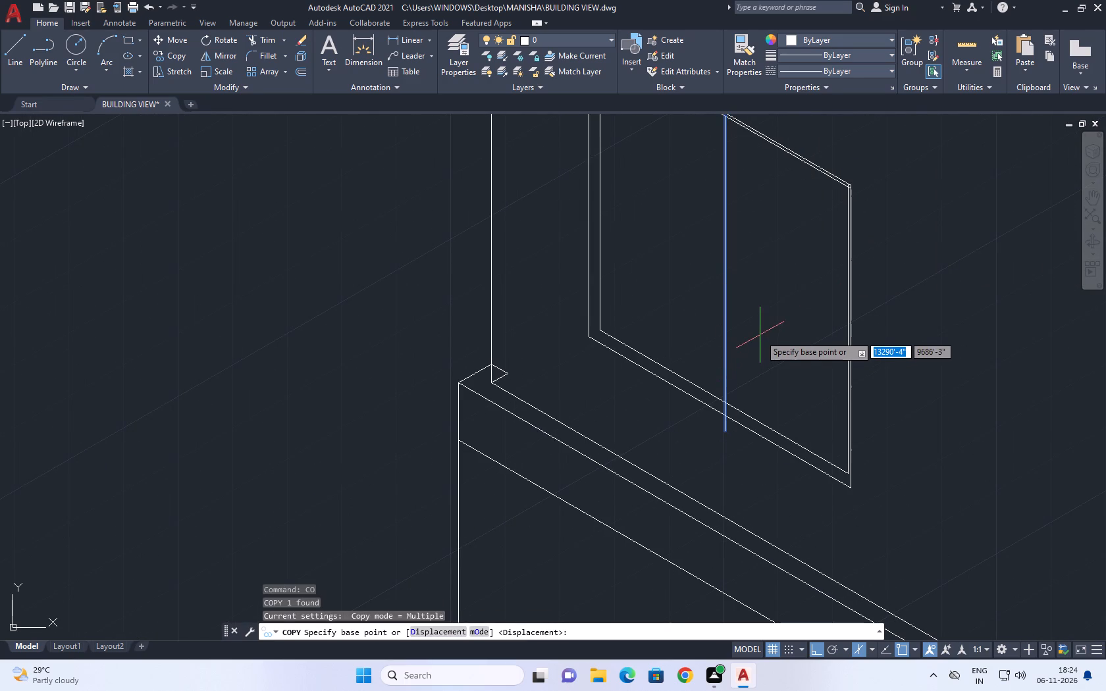
{"action": "left_click", "coordinate": [760, 328]}
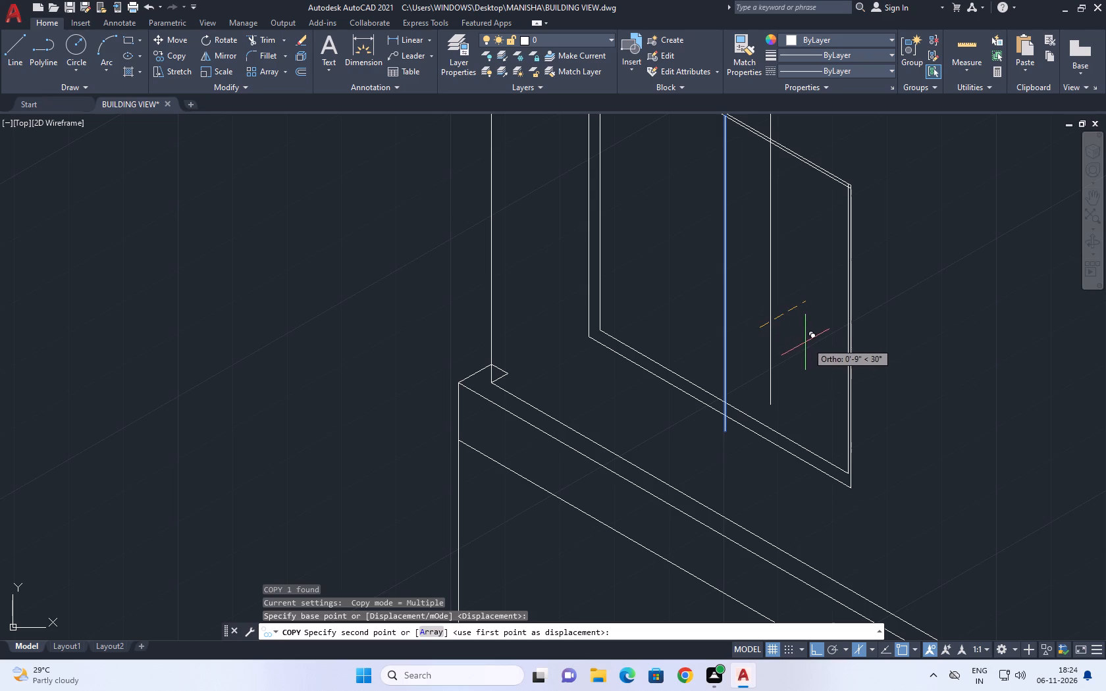
{"action": "key", "text": "F5"}
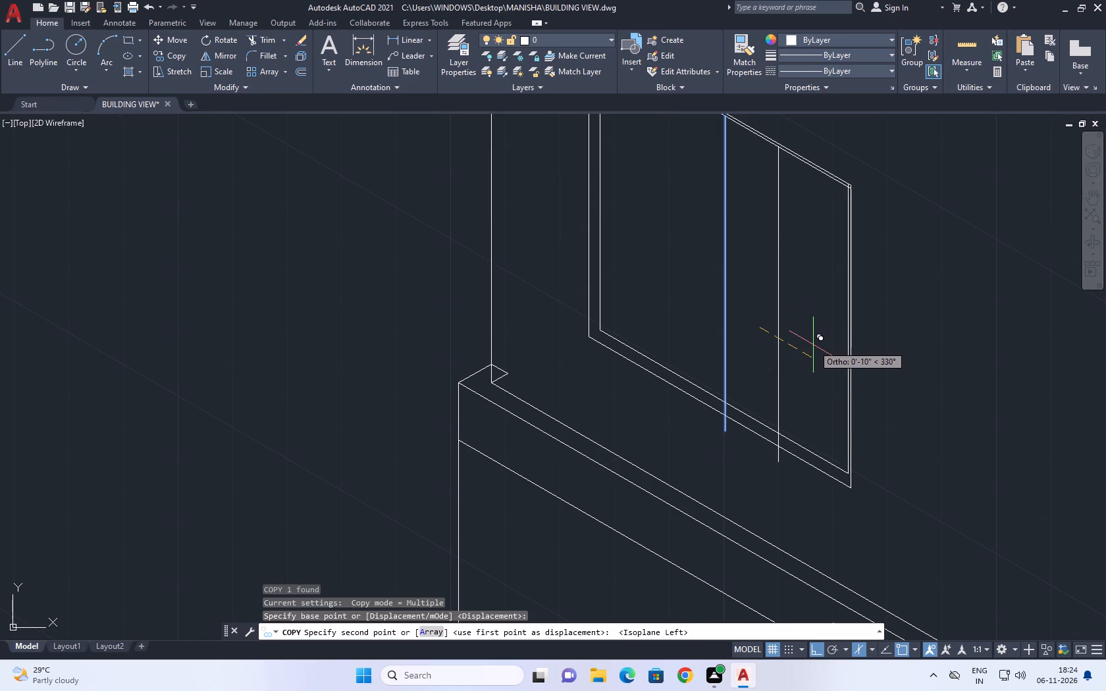
{"action": "key", "text": "0"}
{"action": "key", "text": "period"}
{"action": "key", "text": "5"}
{"action": "key", "text": "Return"}
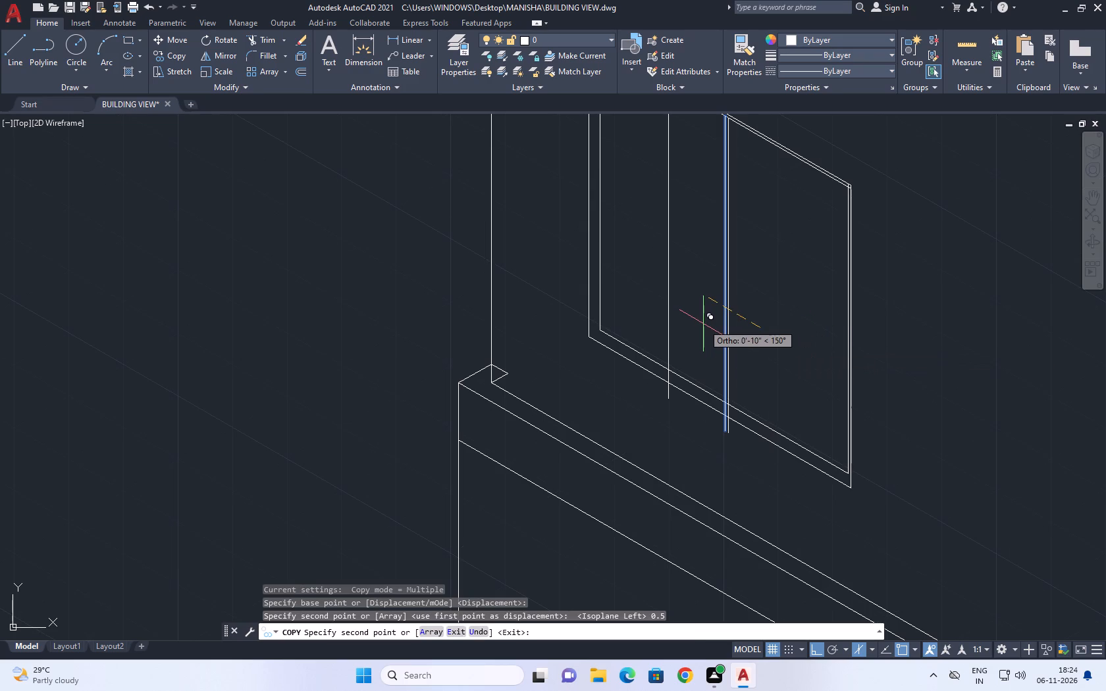
{"action": "type", "text": "0.5"}
{"action": "key", "text": "Return"}
{"action": "key", "text": "Escape"}
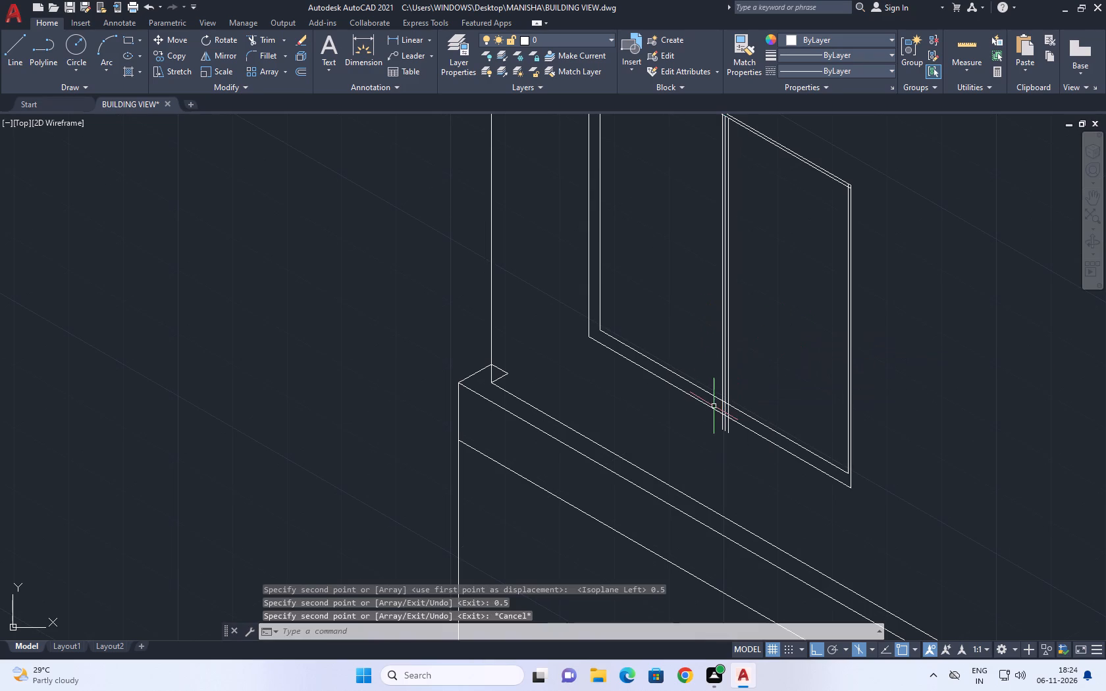
Trim the three mullion lines where they run below the window's inner bottom edge.
{"action": "key", "text": "t"}
{"action": "key", "text": "r"}
{"action": "key", "text": "space"}
{"action": "scroll", "coordinate": [720, 412], "scroll_direction": "up", "scroll_amount": 2}
{"action": "left_click", "coordinate": [747, 422]}
{"action": "left_click", "coordinate": [721, 399]}
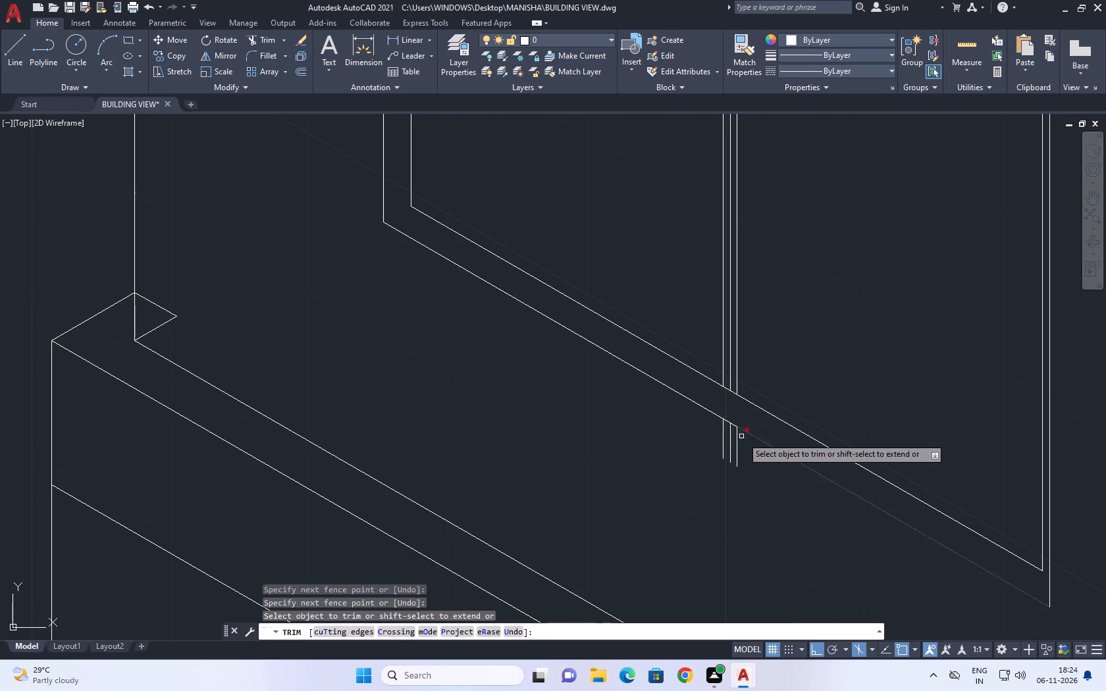
{"action": "left_click", "coordinate": [744, 445]}
{"action": "left_click", "coordinate": [687, 431]}
{"action": "key", "text": "Escape"}
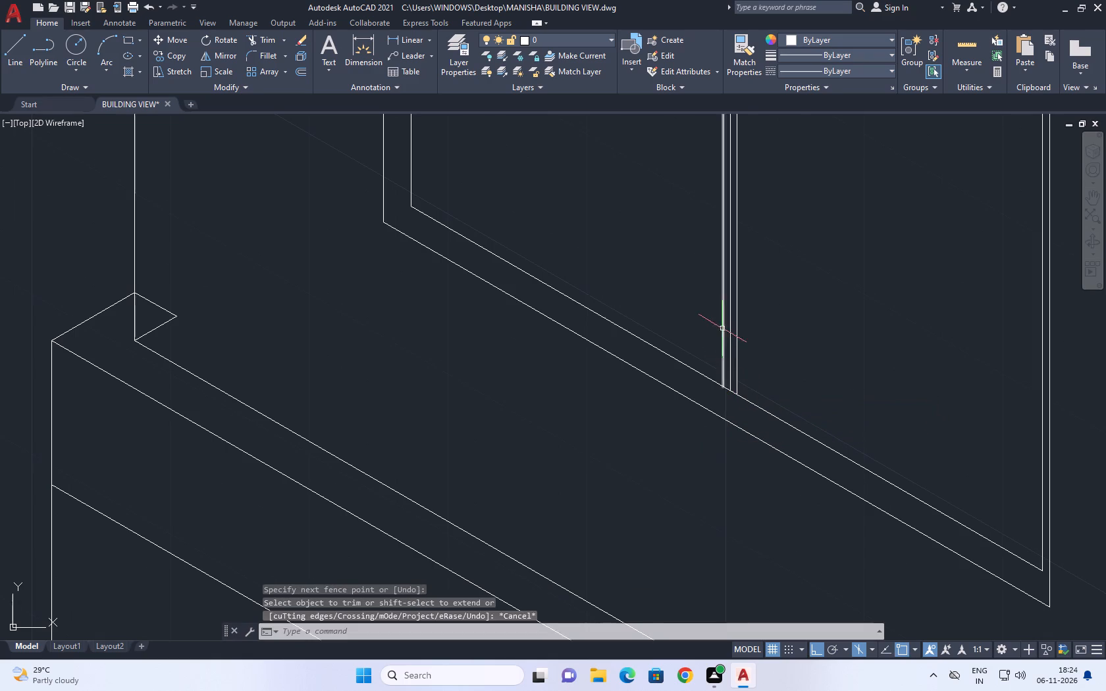
Move the mullion's left line 0.5" farther from its centre line along the receding direction.
{"action": "middle_click_drag", "start_coordinate": [722, 334], "coordinate": [739, 380]}
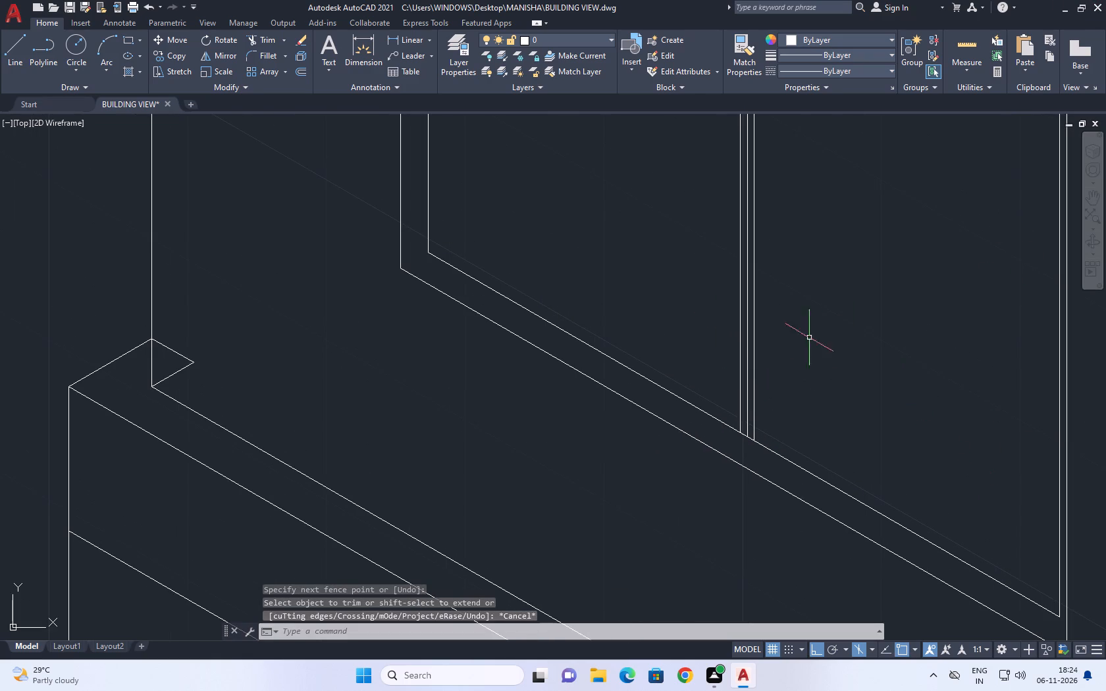
{"action": "scroll", "coordinate": [739, 425], "scroll_direction": "up", "scroll_amount": 1}
{"action": "left_click", "coordinate": [743, 422]}
{"action": "left_click", "coordinate": [729, 401]}
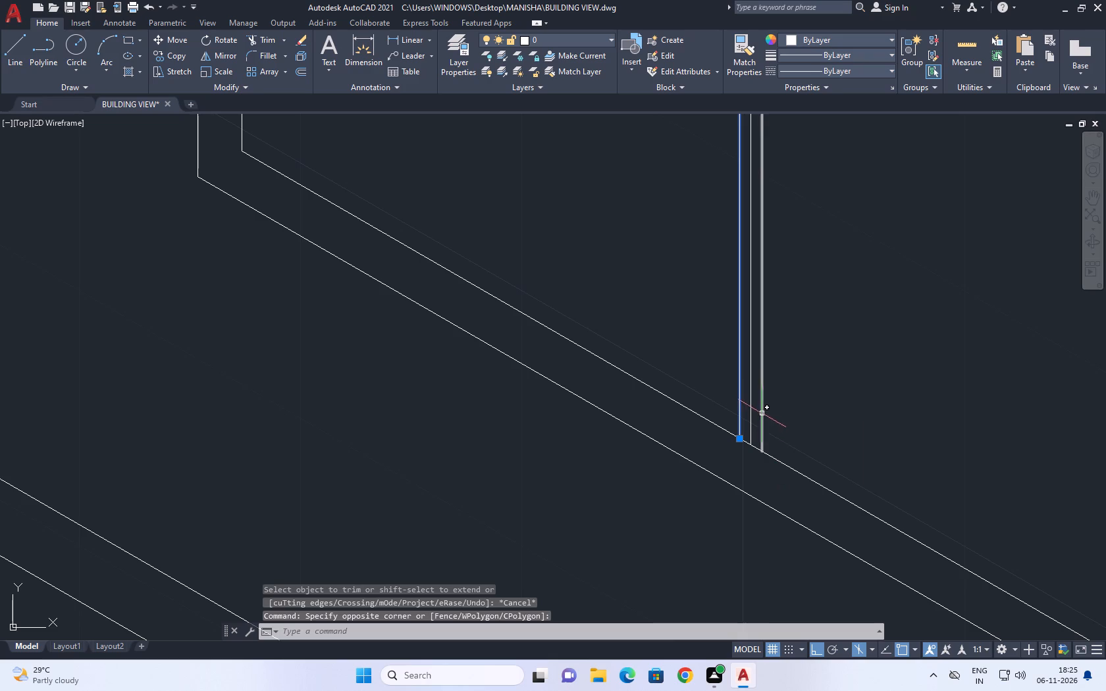
{"action": "type", "text": "m"}
{"action": "key", "text": "space"}
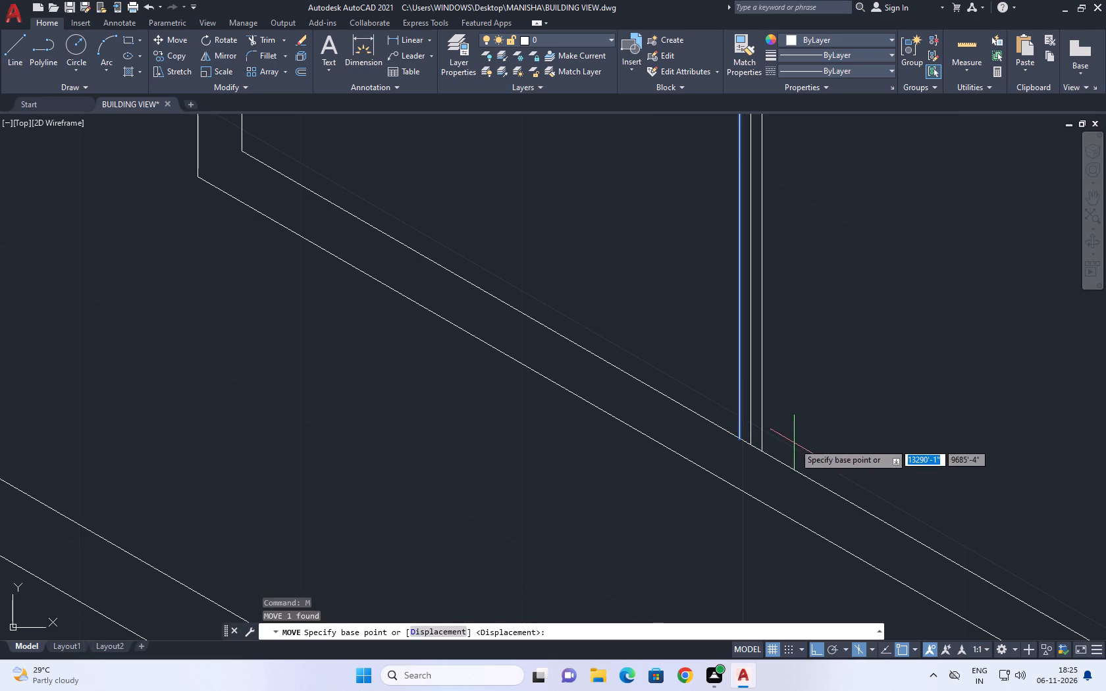
{"action": "left_click", "coordinate": [802, 449]}
{"action": "type", "text": "0.5"}
{"action": "key", "text": "Return"}
{"action": "scroll", "coordinate": [785, 419], "scroll_direction": "down", "scroll_amount": 3}
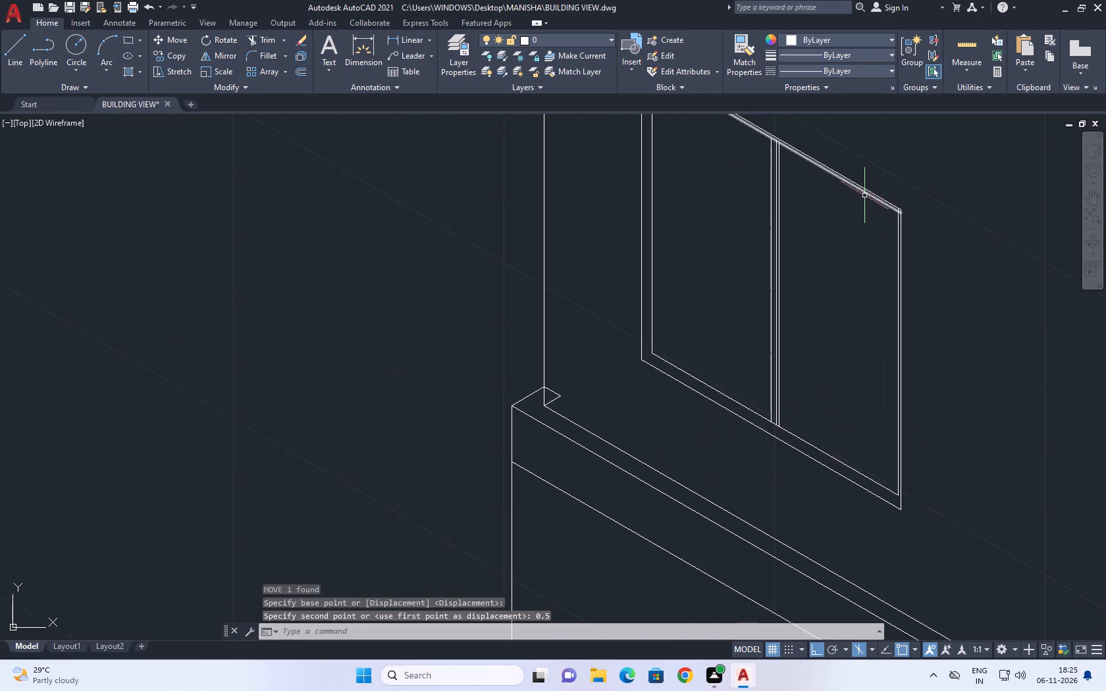
Draw a short depth line at 30° in the top isoplane from the bottom end of the mullion's middle line.
{"action": "middle_click_drag", "start_coordinate": [860, 213], "coordinate": [848, 264]}
{"action": "key", "text": "l"}
{"action": "key", "text": "space"}
{"action": "scroll", "coordinate": [760, 500], "scroll_direction": "up", "scroll_amount": 3}
{"action": "scroll", "coordinate": [773, 403], "scroll_direction": "up", "scroll_amount": 2}
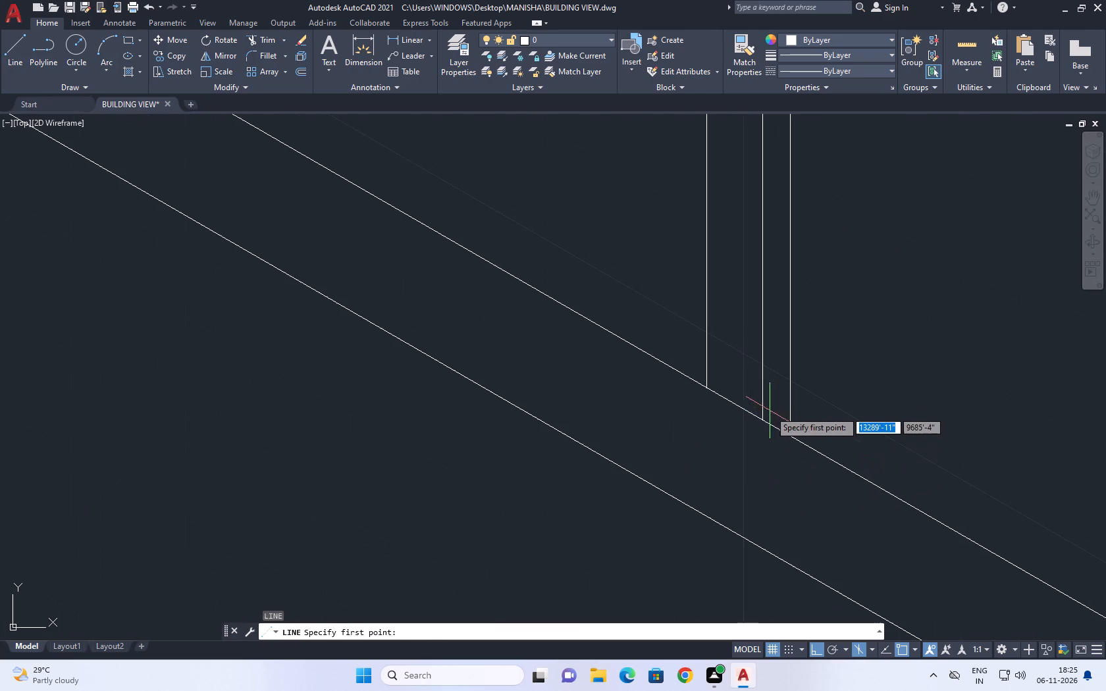
{"action": "left_click", "coordinate": [762, 420]}
{"action": "key", "text": "F5"}
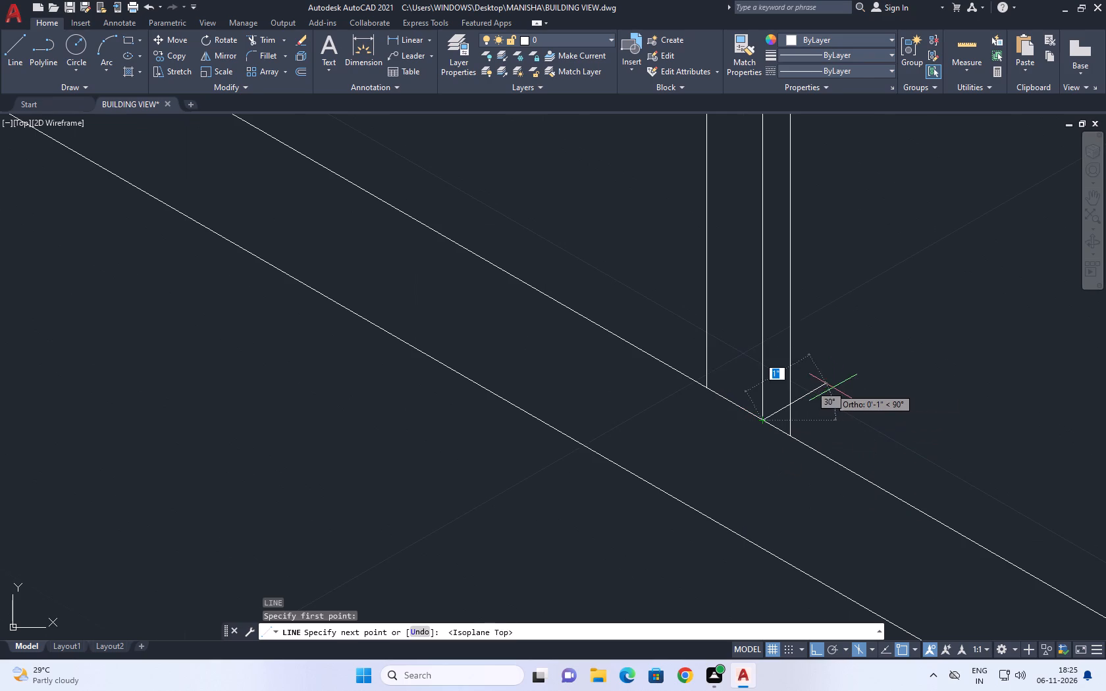
{"action": "left_click", "coordinate": [838, 387]}
{"action": "key", "text": "Escape"}
Trim the mullion's right line below the short depth line, and the depth line's overhang beyond it.
{"action": "type", "text": "tr"}
{"action": "key", "text": "space"}
{"action": "left_click", "coordinate": [791, 416]}
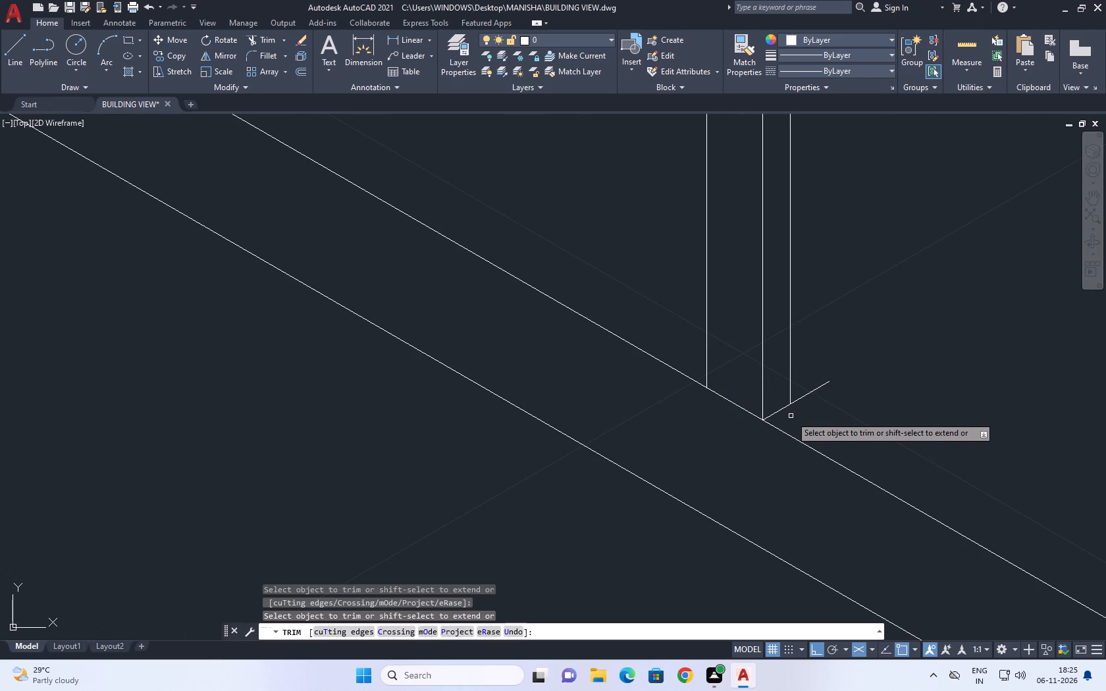
{"action": "left_click", "coordinate": [811, 394]}
{"action": "scroll", "coordinate": [820, 353], "scroll_direction": "down", "scroll_amount": 8}
{"action": "key", "text": "Escape"}
Draw a closed narrow window outline, 2' wide by 4' high, on the upper storey's left wall beside the mullioned window.
{"action": "middle_click_drag", "start_coordinate": [915, 341], "coordinate": [829, 316]}
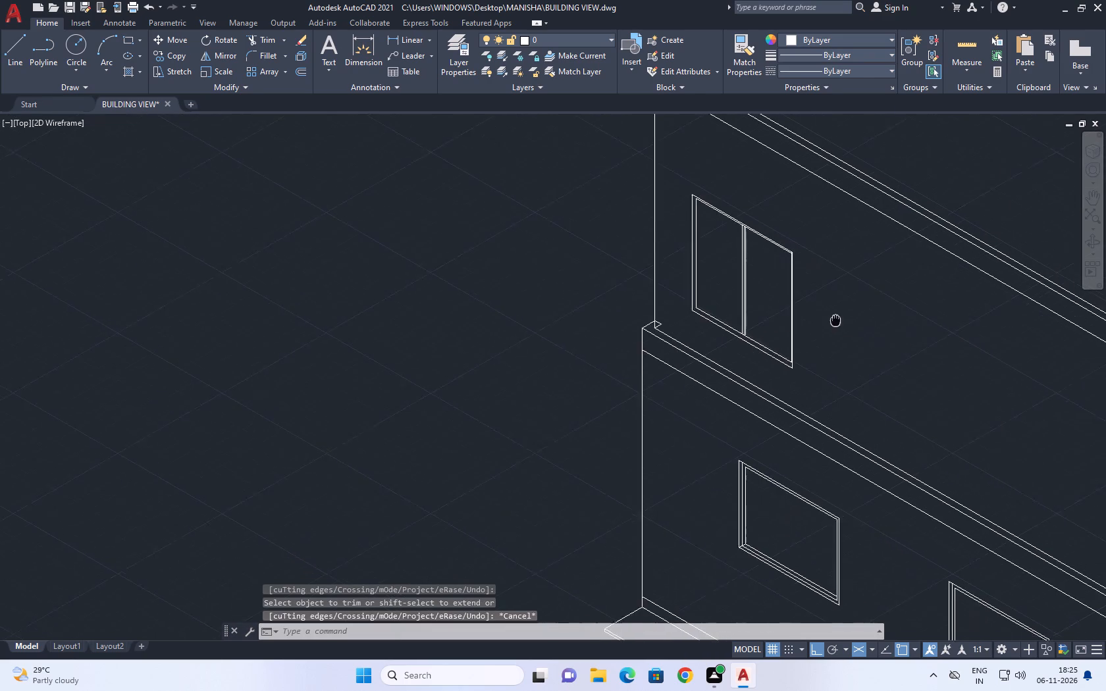
{"action": "middle_click_drag", "start_coordinate": [829, 316], "coordinate": [783, 292]}
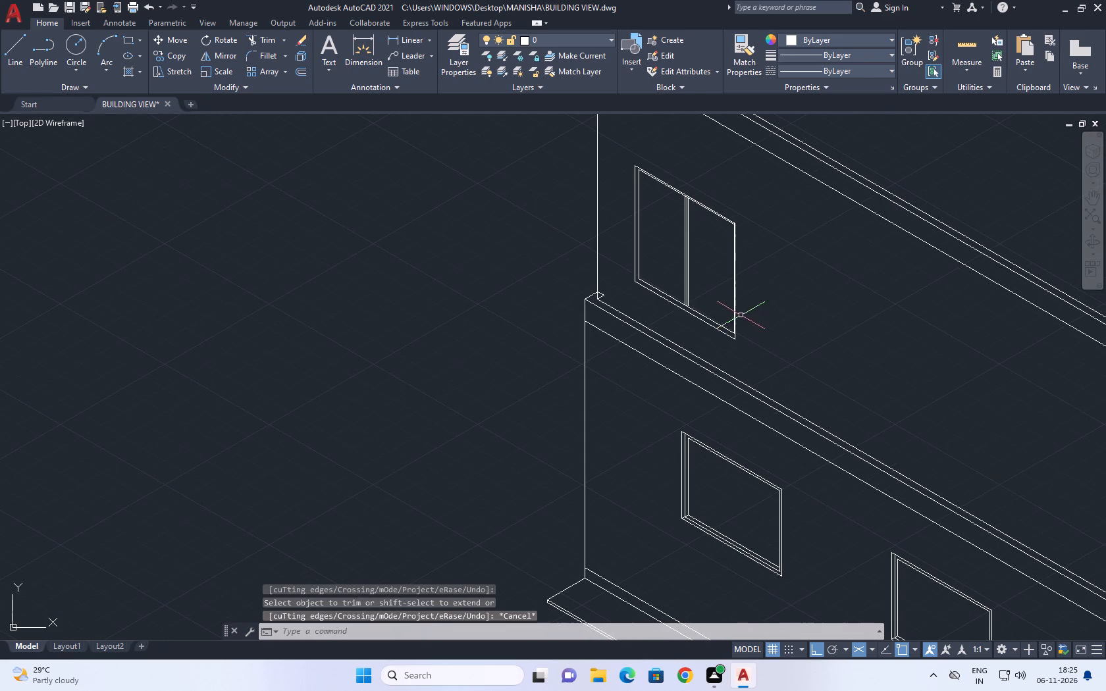
{"action": "scroll", "coordinate": [712, 280], "scroll_direction": "down", "scroll_amount": 2}
{"action": "middle_click_drag", "start_coordinate": [800, 264], "coordinate": [719, 182]}
{"action": "middle_click_drag", "start_coordinate": [717, 272], "coordinate": [721, 282]}
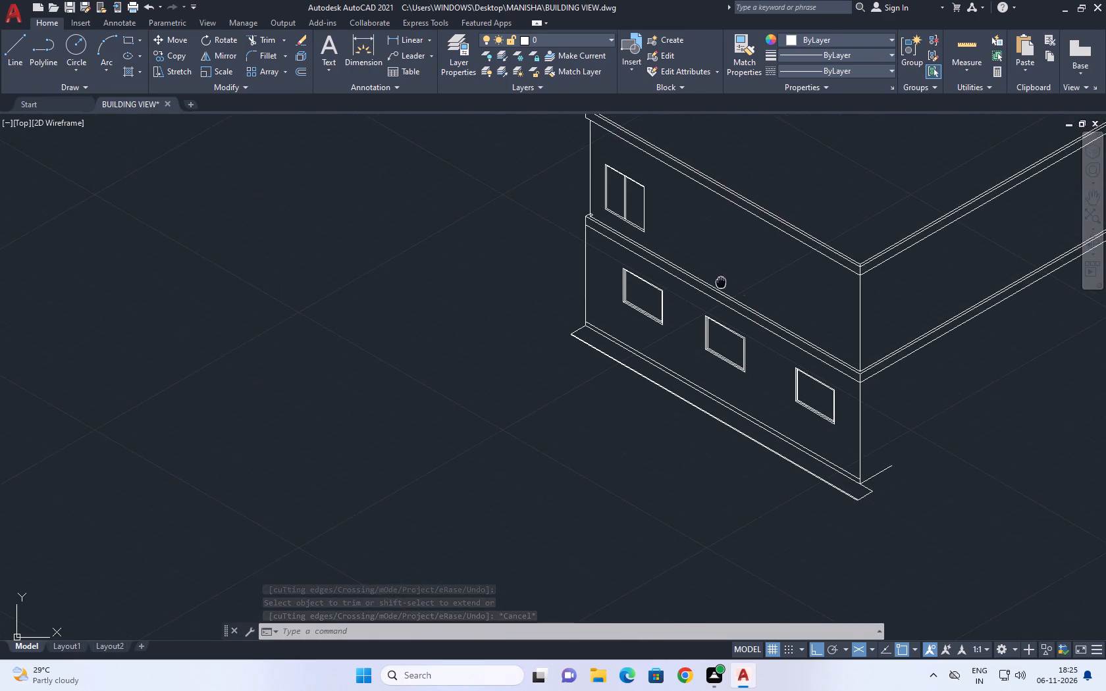
{"action": "middle_click_drag", "start_coordinate": [660, 211], "coordinate": [643, 267]}
{"action": "type", "text": "l"}
{"action": "key", "text": "space"}
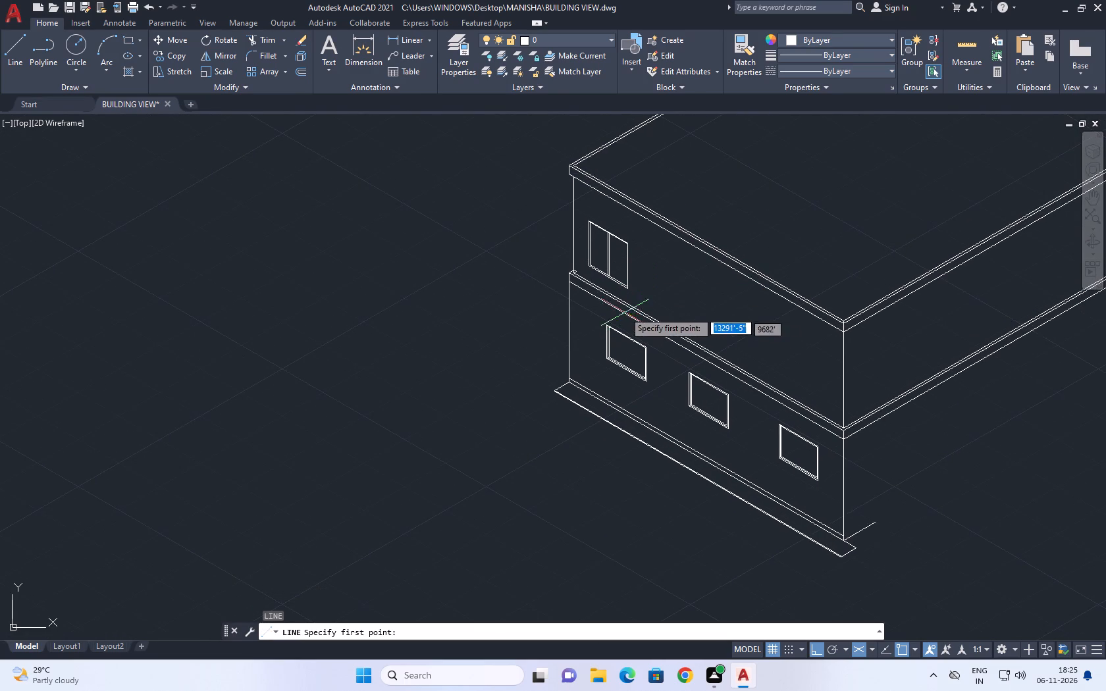
{"action": "scroll", "coordinate": [624, 311], "scroll_direction": "up", "scroll_amount": 1}
{"action": "left_click", "coordinate": [716, 307]}
{"action": "key", "text": "F5"}
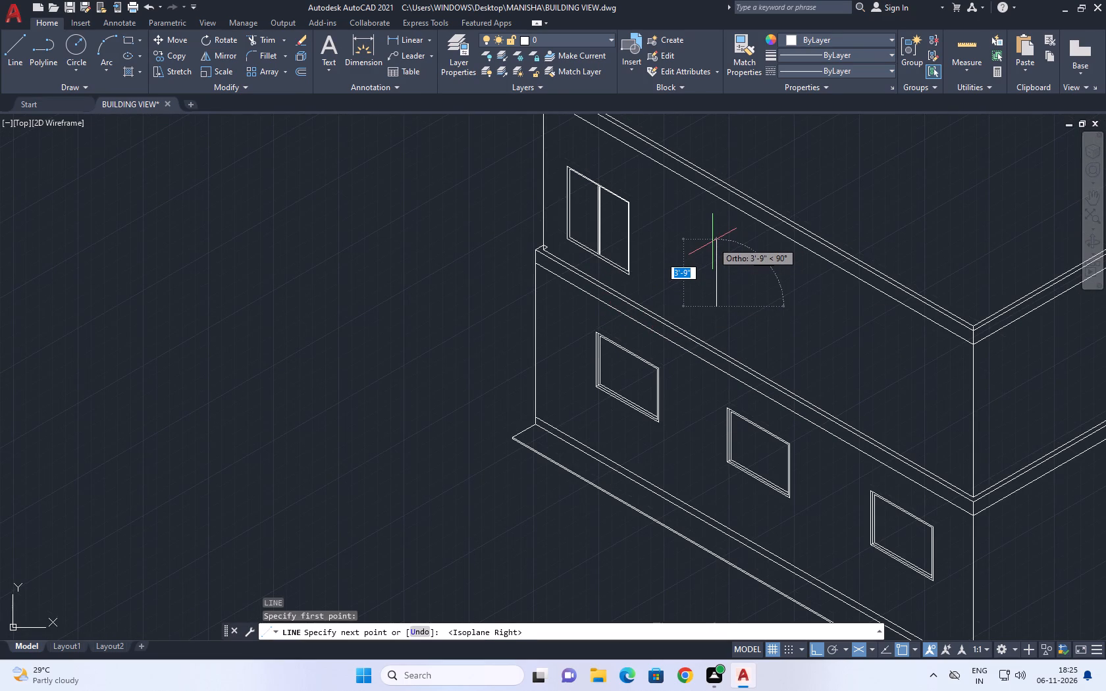
{"action": "type", "text": "4'"}
{"action": "key", "text": "Return"}
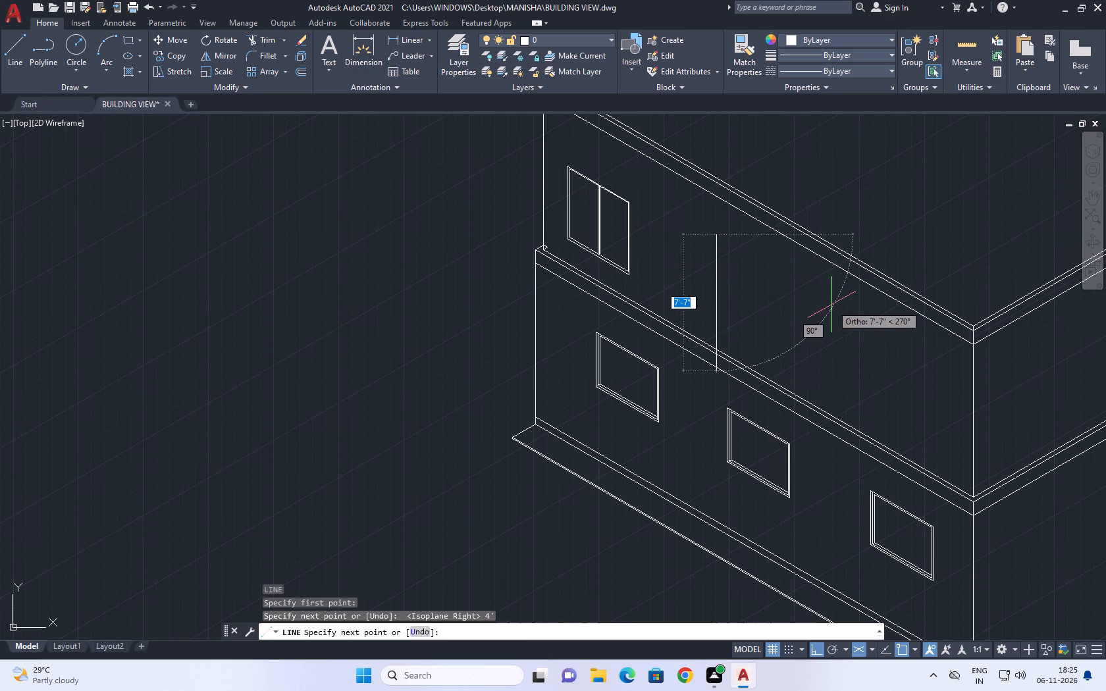
{"action": "key", "text": "F5"}
{"action": "type", "text": "2'"}
{"action": "key", "text": "Return"}
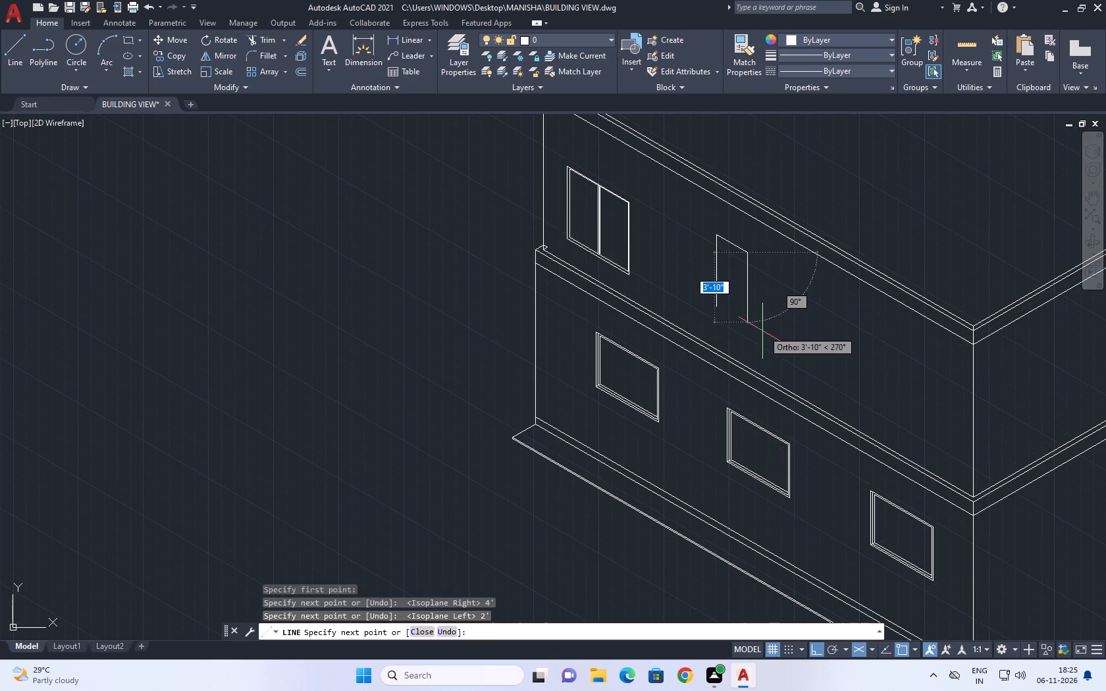
{"action": "type", "text": "4'"}
{"action": "key", "text": "Return"}
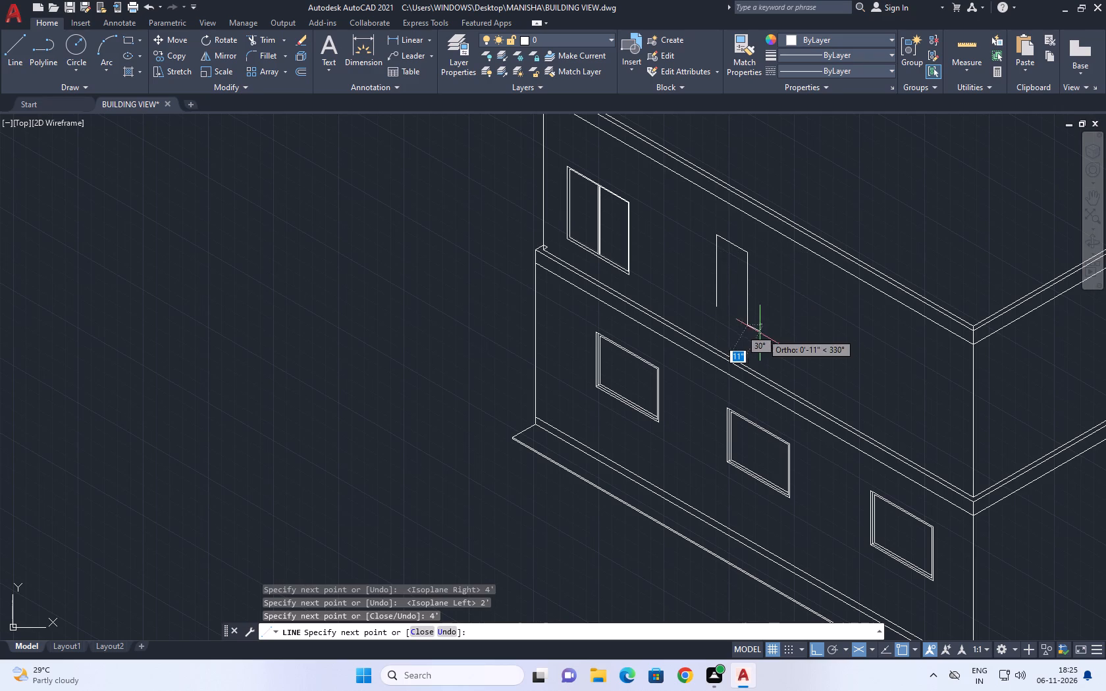
{"action": "scroll", "coordinate": [710, 312], "scroll_direction": "up", "scroll_amount": 3}
{"action": "left_click", "coordinate": [731, 292]}
{"action": "key", "text": "space"}
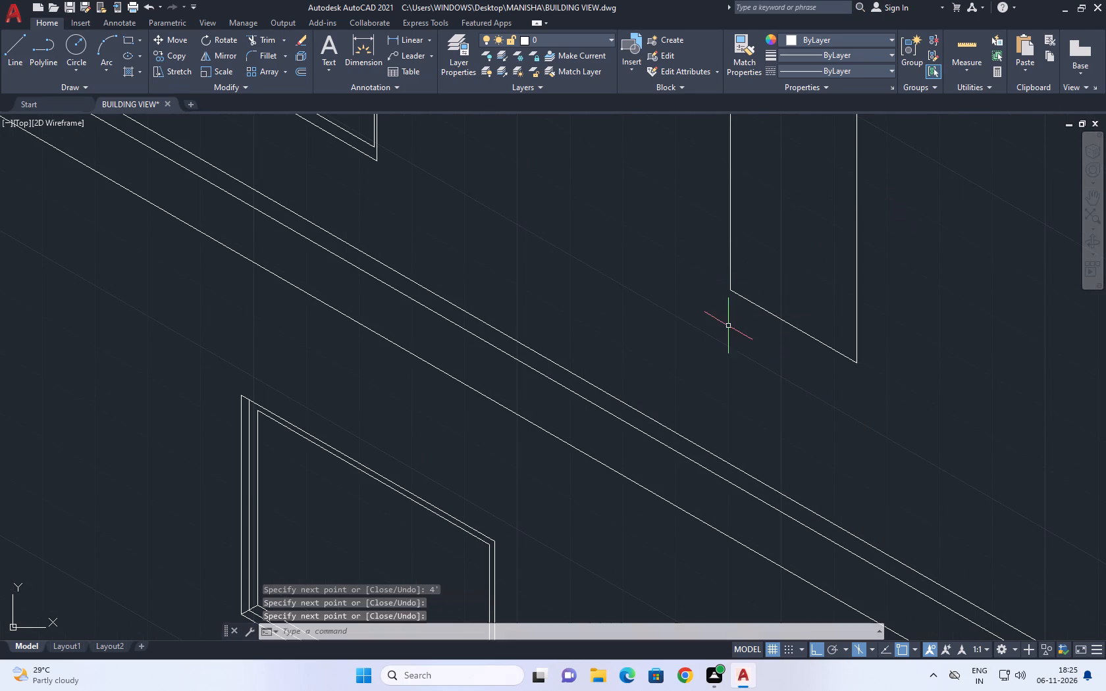
Copy the narrow window's left edge 2" inward along the receding direction.
{"action": "middle_click_drag", "start_coordinate": [776, 218], "coordinate": [787, 319]}
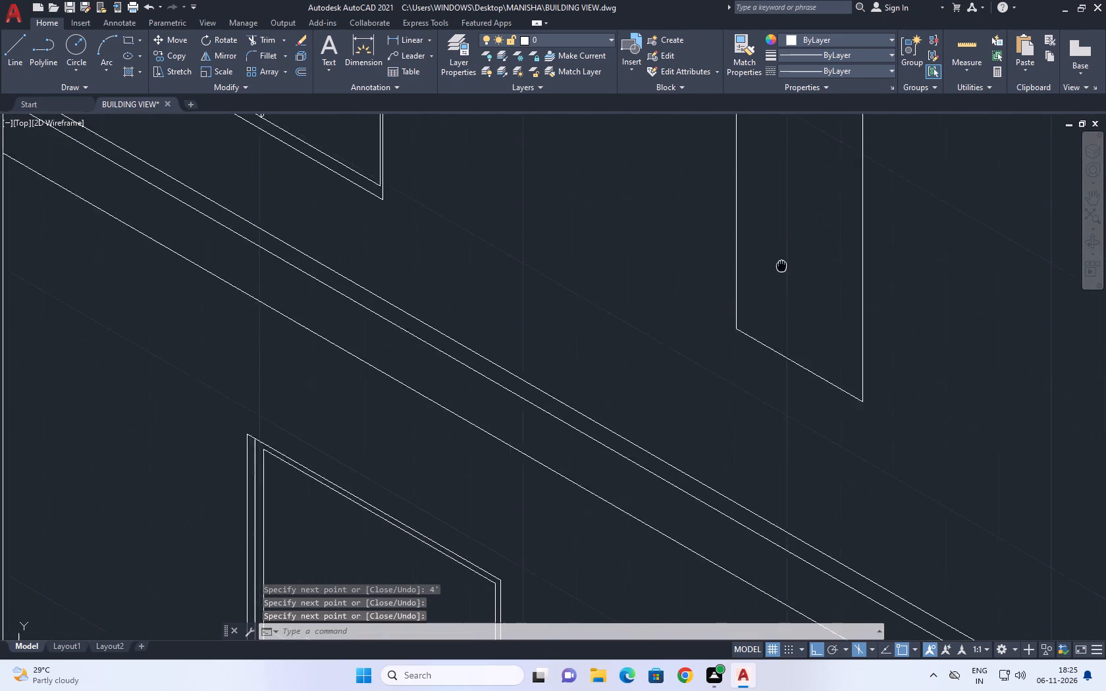
{"action": "middle_click_drag", "start_coordinate": [787, 319], "coordinate": [802, 446]}
{"action": "left_click_drag", "start_coordinate": [789, 369], "coordinate": [774, 369]}
{"action": "left_click_drag", "start_coordinate": [732, 359], "coordinate": [722, 363]}
{"action": "middle_click_drag", "start_coordinate": [789, 368], "coordinate": [761, 347]}
{"action": "key", "text": "c"}
{"action": "key", "text": "o"}
{"action": "key", "text": "space"}
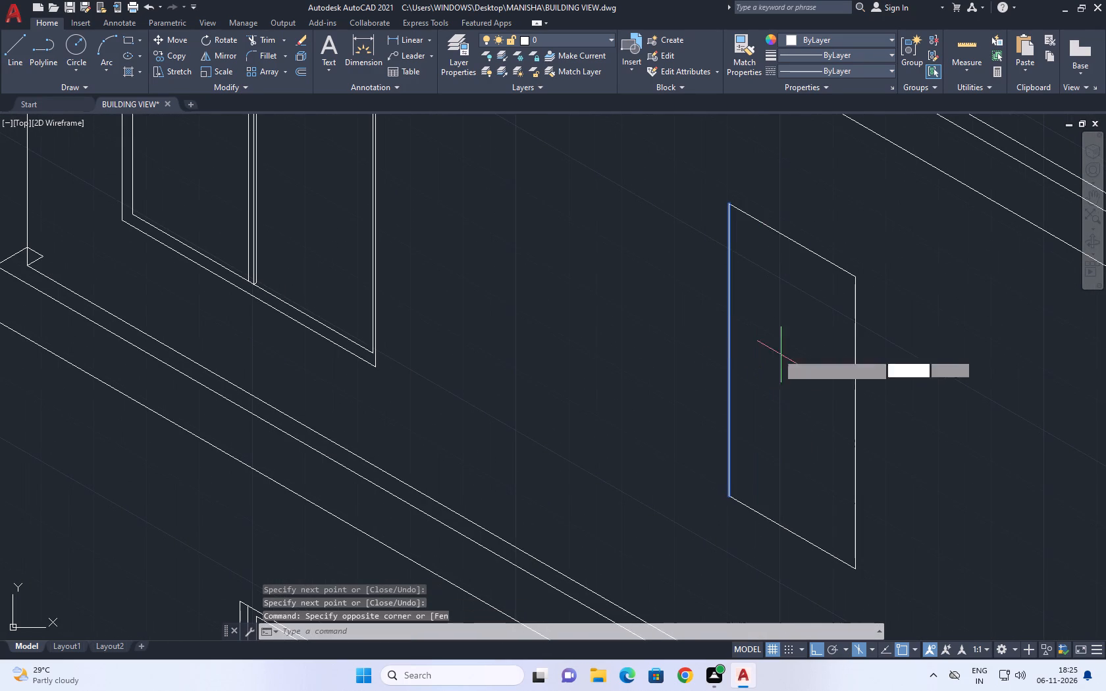
{"action": "left_click", "coordinate": [774, 352]}
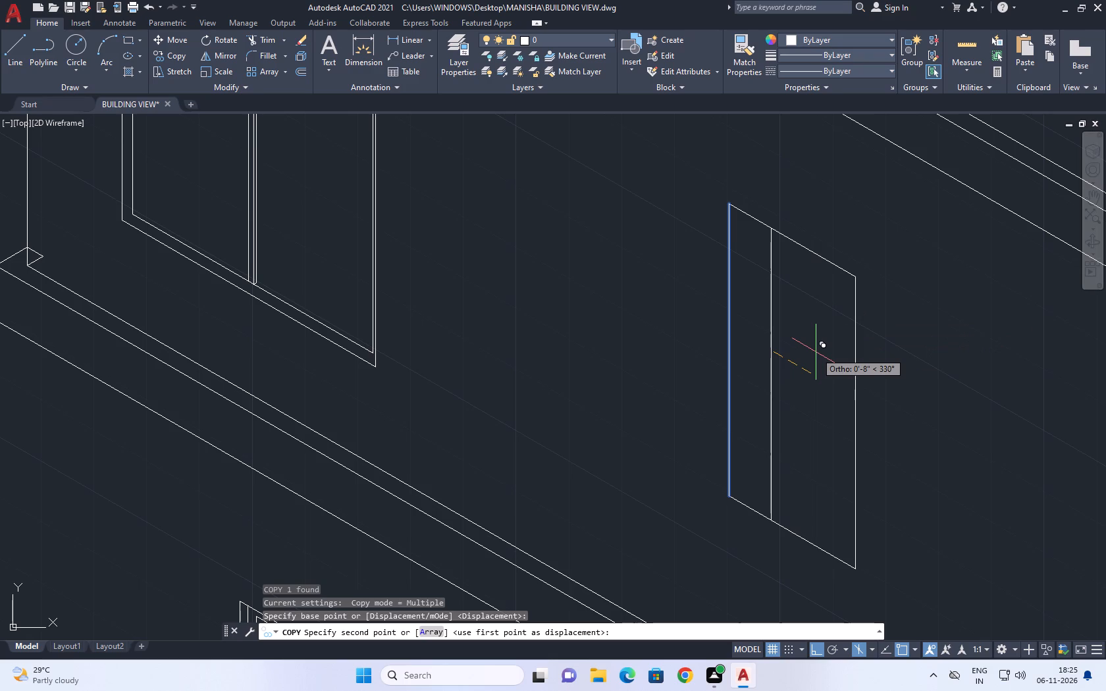
{"action": "key", "text": "2"}
{"action": "key", "text": "Return"}
{"action": "key", "text": "space"}
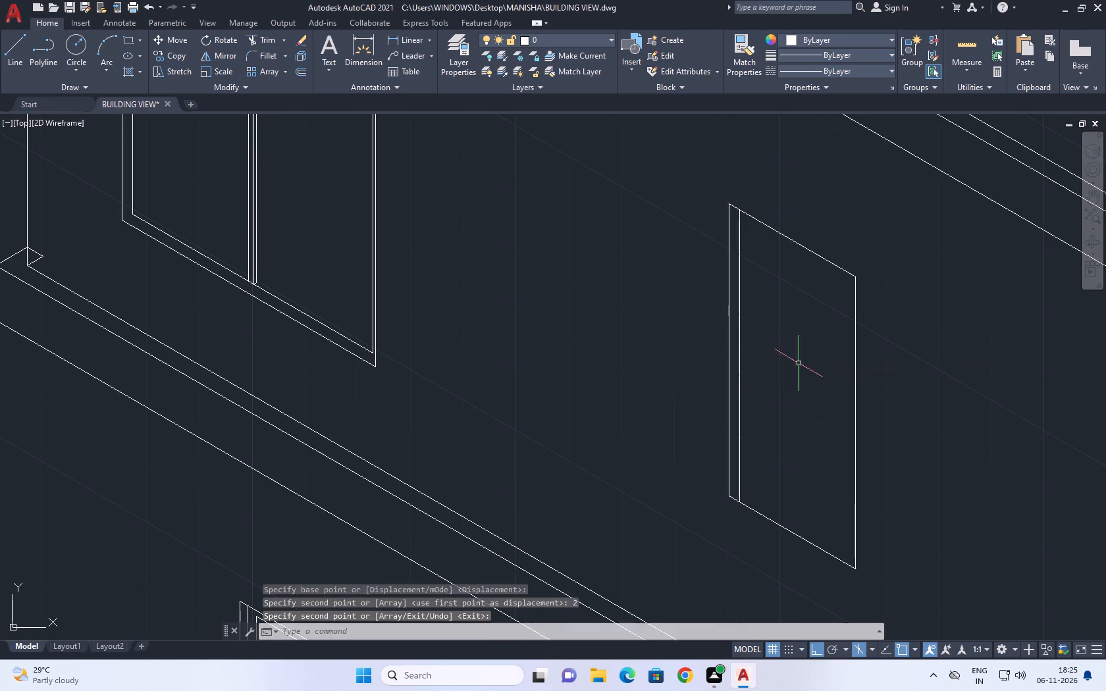
Copy the narrow window's bottom edge 2" along the 30° depth direction in the top isoplane.
{"action": "middle_click_drag", "start_coordinate": [783, 482], "coordinate": [779, 363]}
{"action": "left_click", "coordinate": [782, 436]}
{"action": "left_click", "coordinate": [763, 376]}
{"action": "middle_click_drag", "start_coordinate": [779, 389], "coordinate": [785, 429]}
{"action": "key", "text": "c"}
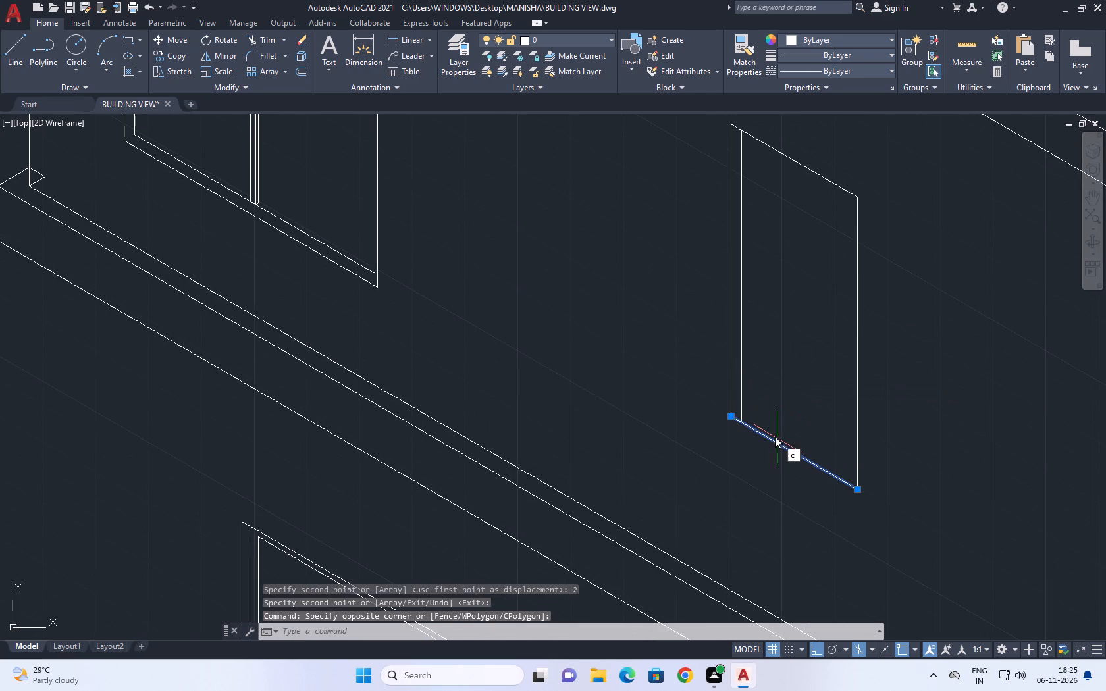
{"action": "type", "text": "o"}
{"action": "key", "text": "space"}
{"action": "left_click", "coordinate": [780, 433]}
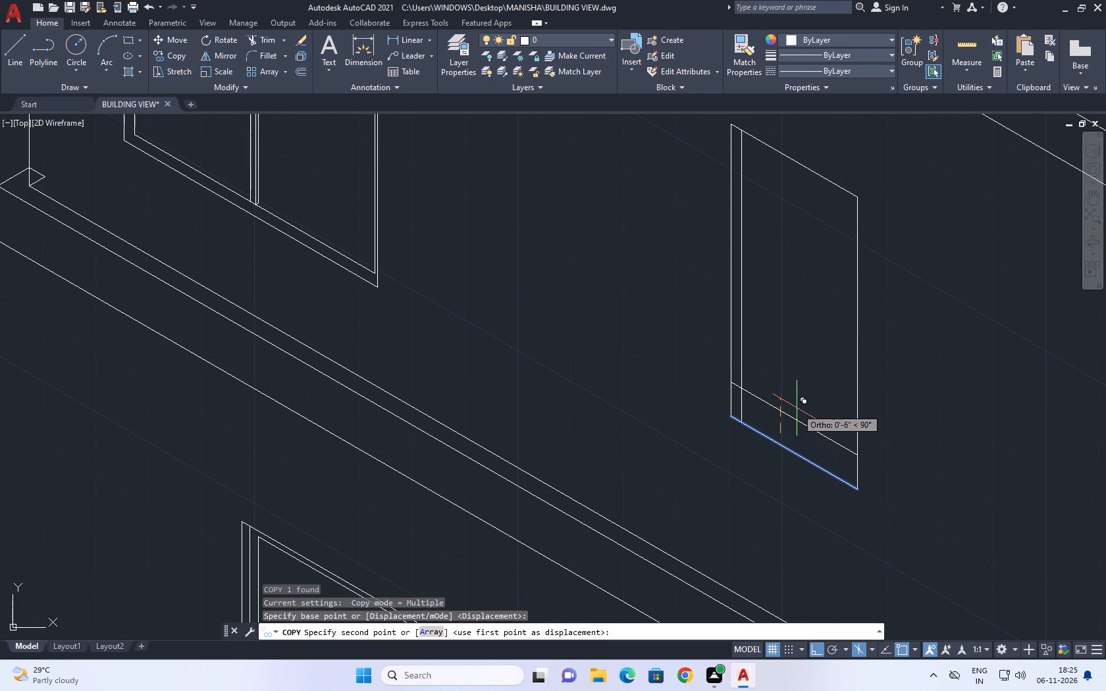
{"action": "key", "text": "F5"}
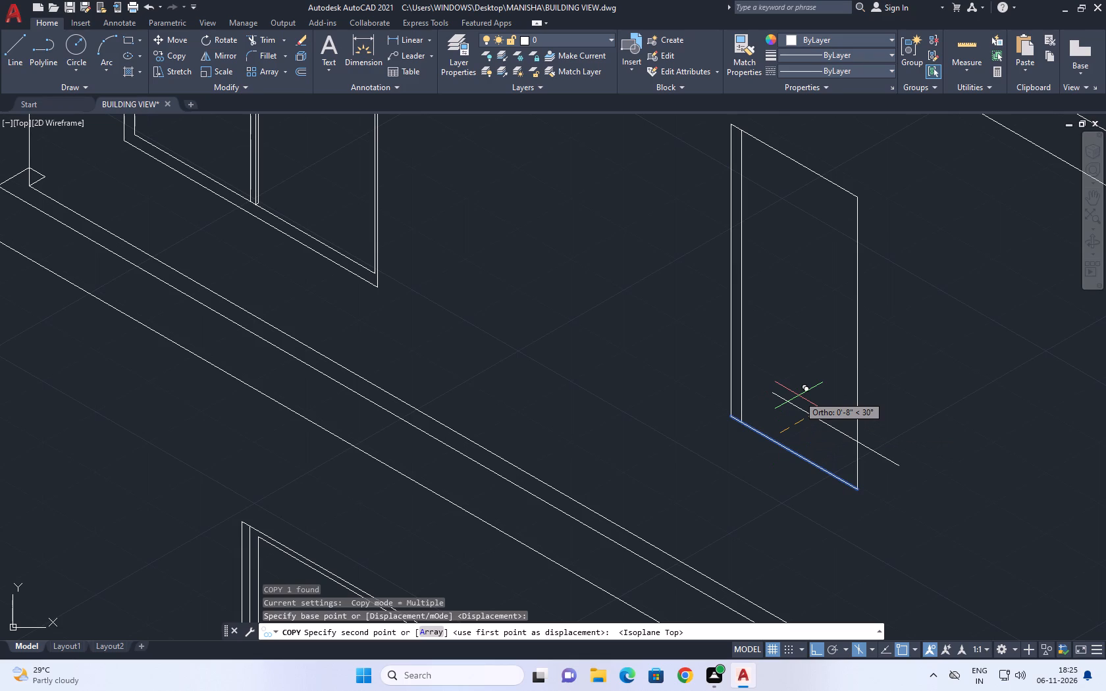
{"action": "key", "text": "2"}
{"action": "key", "text": "Return"}
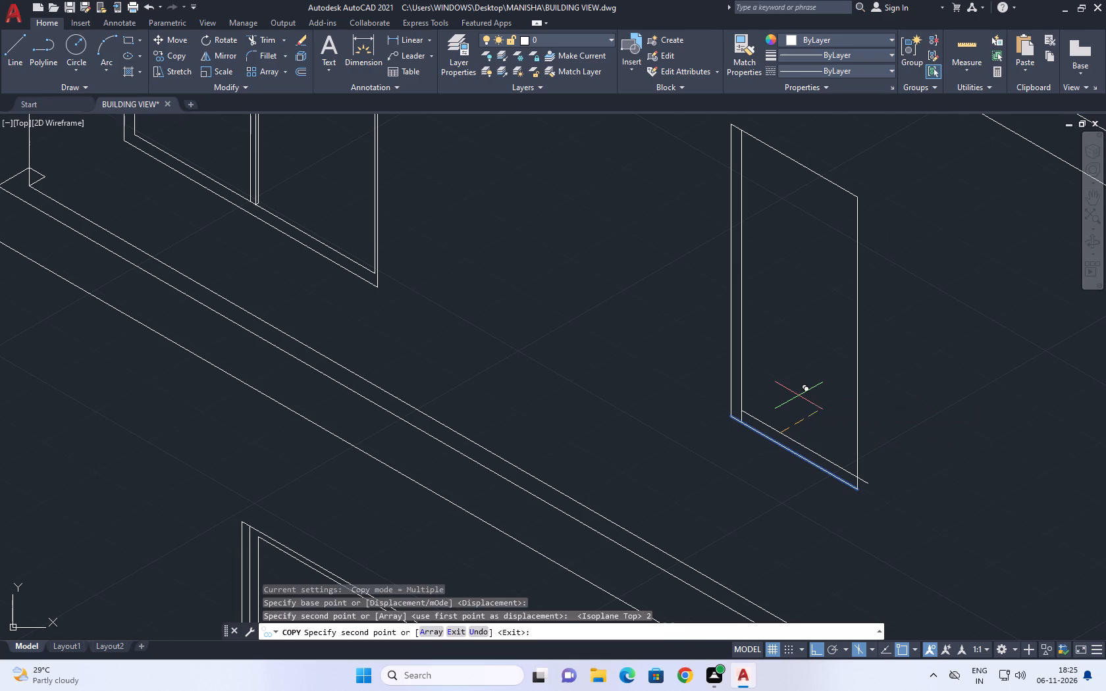
{"action": "key", "text": "Escape"}
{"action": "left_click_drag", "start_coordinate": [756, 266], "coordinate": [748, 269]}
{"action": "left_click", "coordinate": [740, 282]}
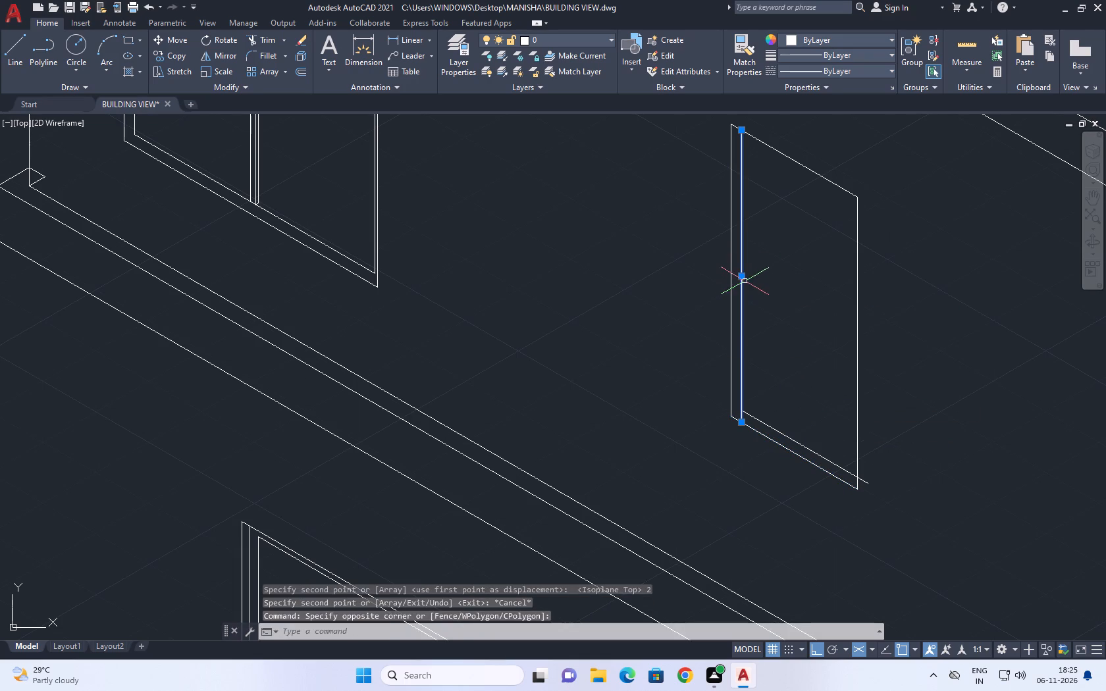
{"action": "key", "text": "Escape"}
Draw a depth line joining the outer and inner lower-left corners of the mullioned upper-storey window.
{"action": "key", "text": "l"}
{"action": "key", "text": "space"}
{"action": "middle_click_drag", "start_coordinate": [720, 411], "coordinate": [758, 426]}
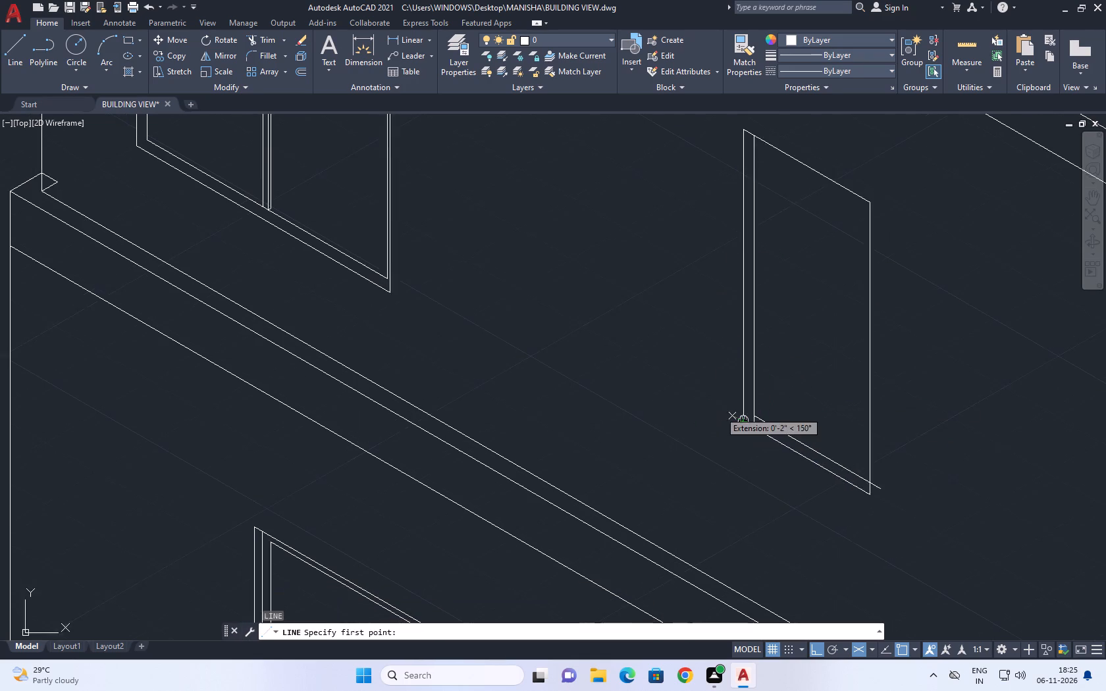
{"action": "middle_click_drag", "start_coordinate": [758, 426], "coordinate": [818, 450]}
{"action": "middle_click_drag", "start_coordinate": [625, 367], "coordinate": [734, 495]}
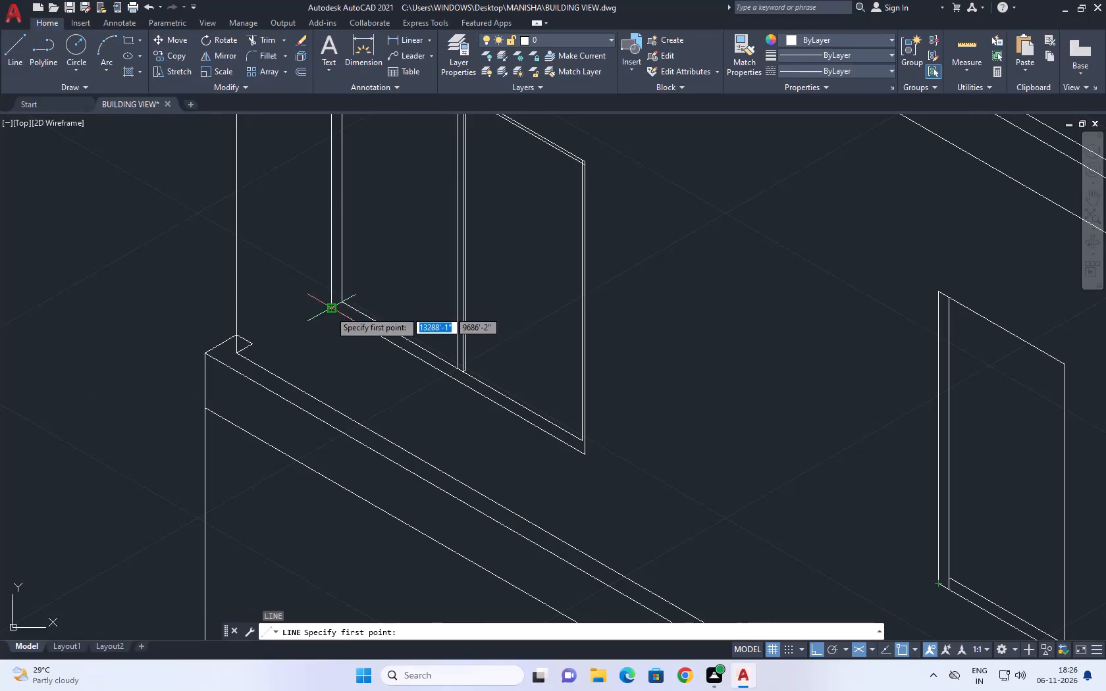
{"action": "left_click", "coordinate": [330, 311]}
{"action": "left_click", "coordinate": [345, 302]}
{"action": "key", "text": "Escape"}
{"action": "scroll", "coordinate": [445, 302], "scroll_direction": "down", "scroll_amount": 2}
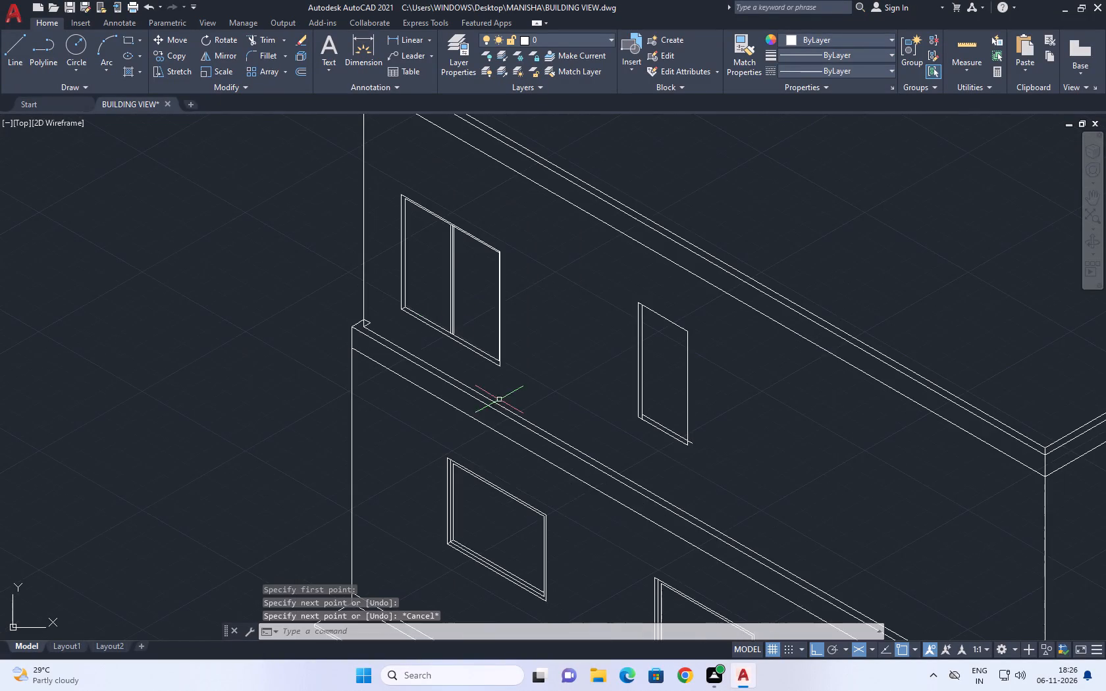
Draw a depth line at 30° from the narrow window's outer lower-left corner past its inner left line.
{"action": "key", "text": "space"}
{"action": "scroll", "coordinate": [660, 436], "scroll_direction": "up", "scroll_amount": 2}
{"action": "scroll", "coordinate": [579, 367], "scroll_direction": "up", "scroll_amount": 2}
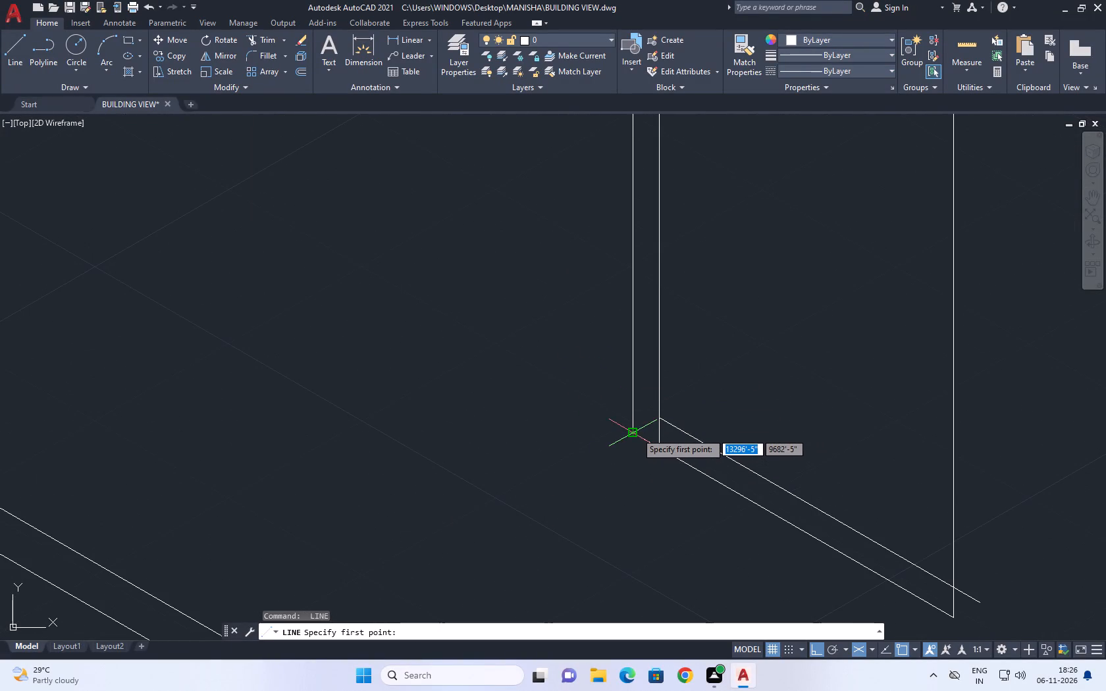
{"action": "left_click", "coordinate": [637, 432]}
{"action": "left_click", "coordinate": [707, 414]}
{"action": "key", "text": "Escape"}
Trim the narrow window's depth line overhang, the inner left line below it, and the inner bottom line beyond the right edge.
{"action": "type", "text": "tr"}
{"action": "key", "text": "space"}
{"action": "left_click", "coordinate": [679, 406]}
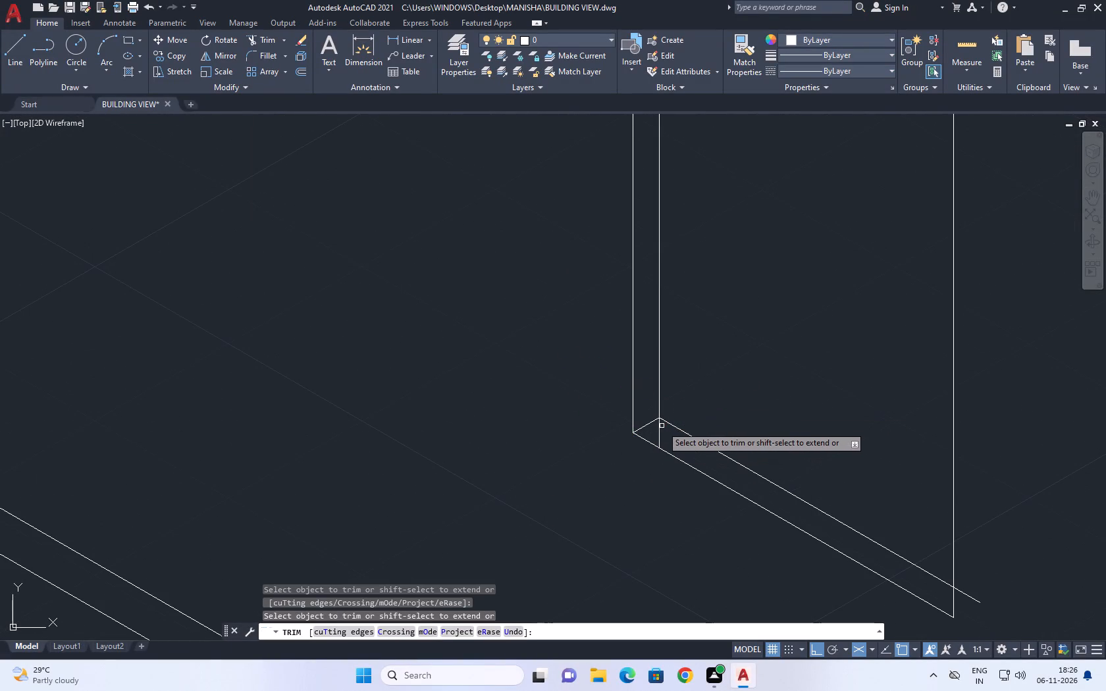
{"action": "left_click", "coordinate": [658, 428]}
{"action": "scroll", "coordinate": [671, 437], "scroll_direction": "down", "scroll_amount": 1}
{"action": "scroll", "coordinate": [837, 550], "scroll_direction": "up", "scroll_amount": 1}
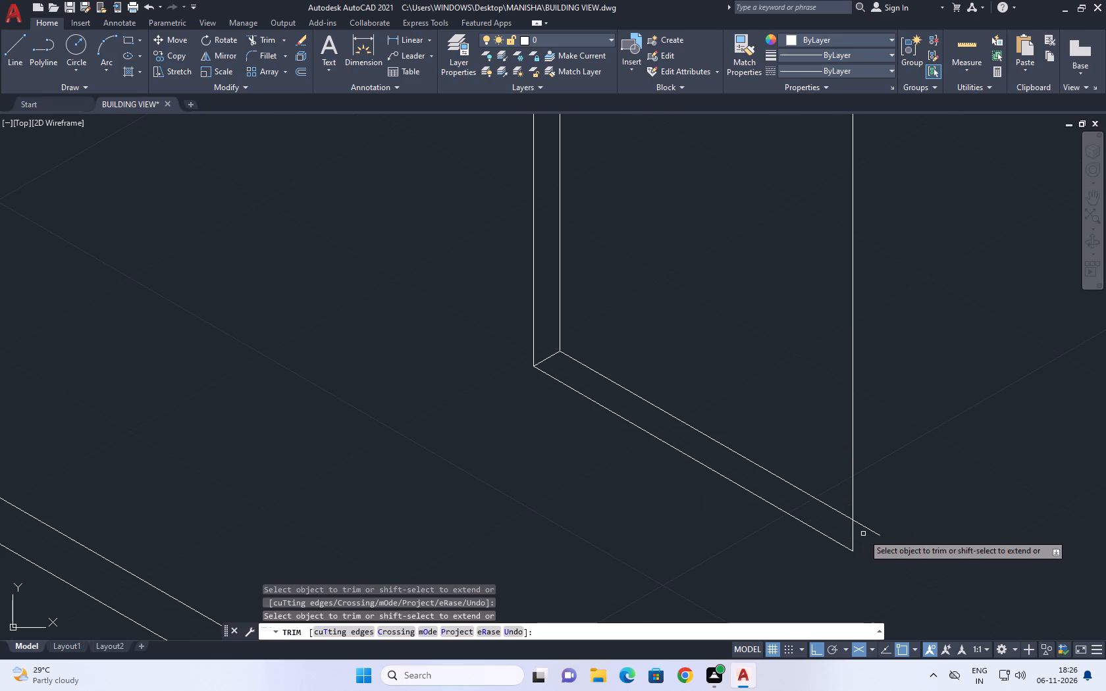
{"action": "left_click", "coordinate": [863, 534]}
{"action": "left_click", "coordinate": [866, 520]}
{"action": "scroll", "coordinate": [878, 521], "scroll_direction": "down", "scroll_amount": 4}
{"action": "key", "text": "Escape"}
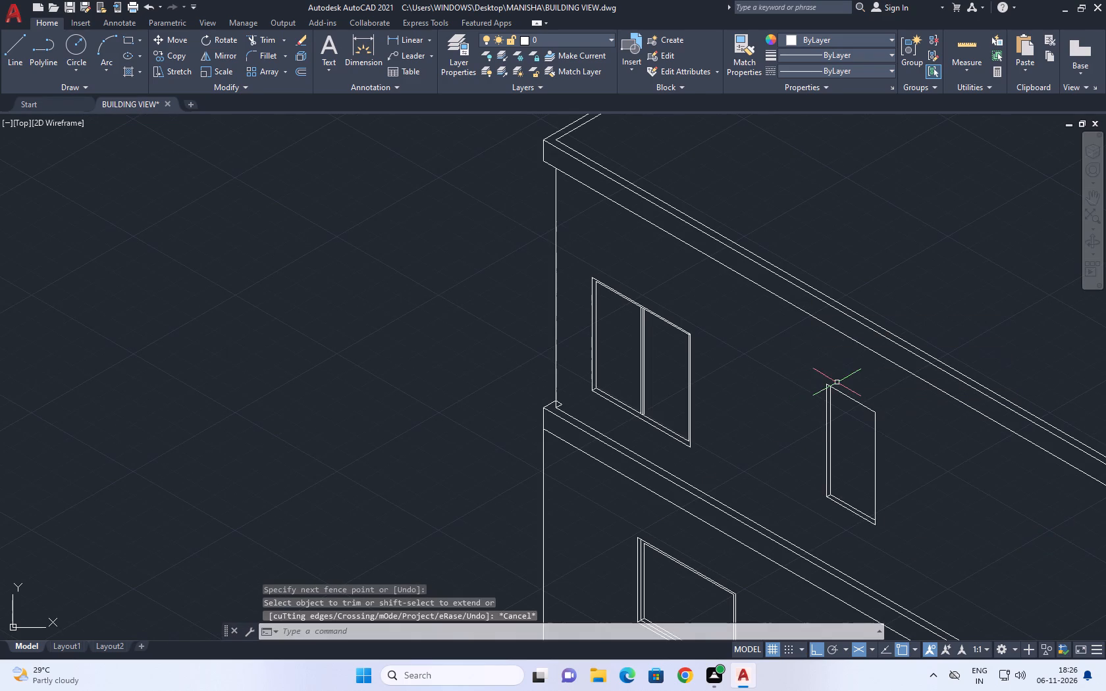
Copy the narrow window's inner left and inner bottom lines about 1" along the 30° depth direction.
{"action": "middle_click_drag", "start_coordinate": [712, 365], "coordinate": [700, 361]}
{"action": "scroll", "coordinate": [813, 501], "scroll_direction": "up", "scroll_amount": 4}
{"action": "left_click", "coordinate": [866, 439]}
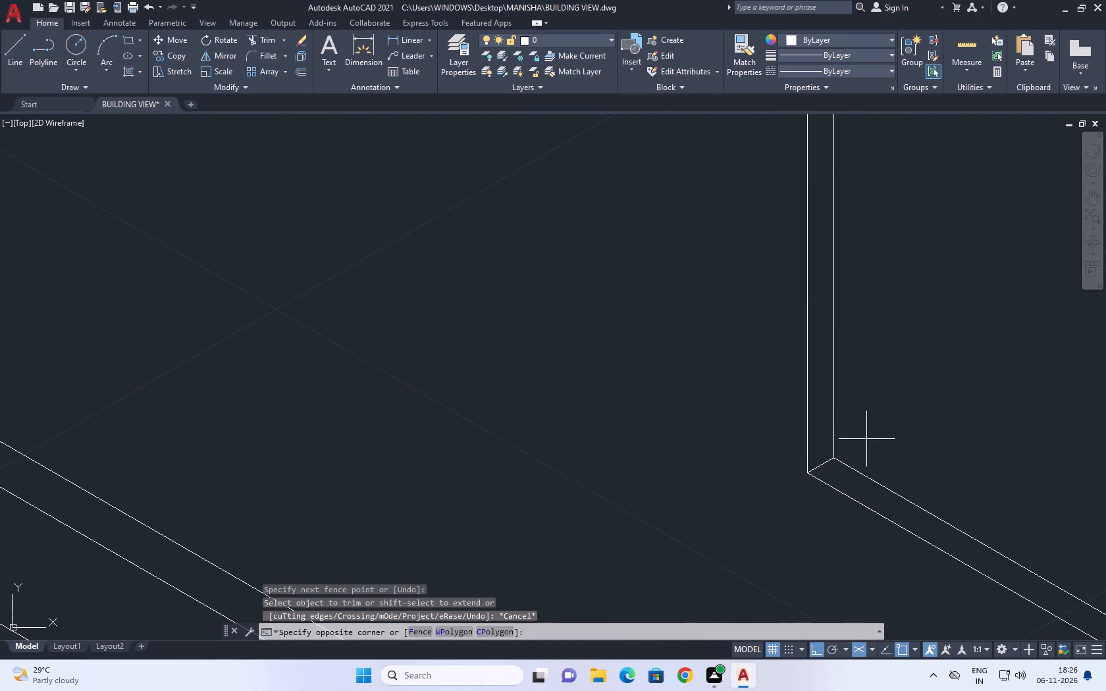
{"action": "left_click", "coordinate": [834, 459]}
{"action": "left_click", "coordinate": [835, 446]}
{"action": "middle_click_drag", "start_coordinate": [903, 418], "coordinate": [817, 441]}
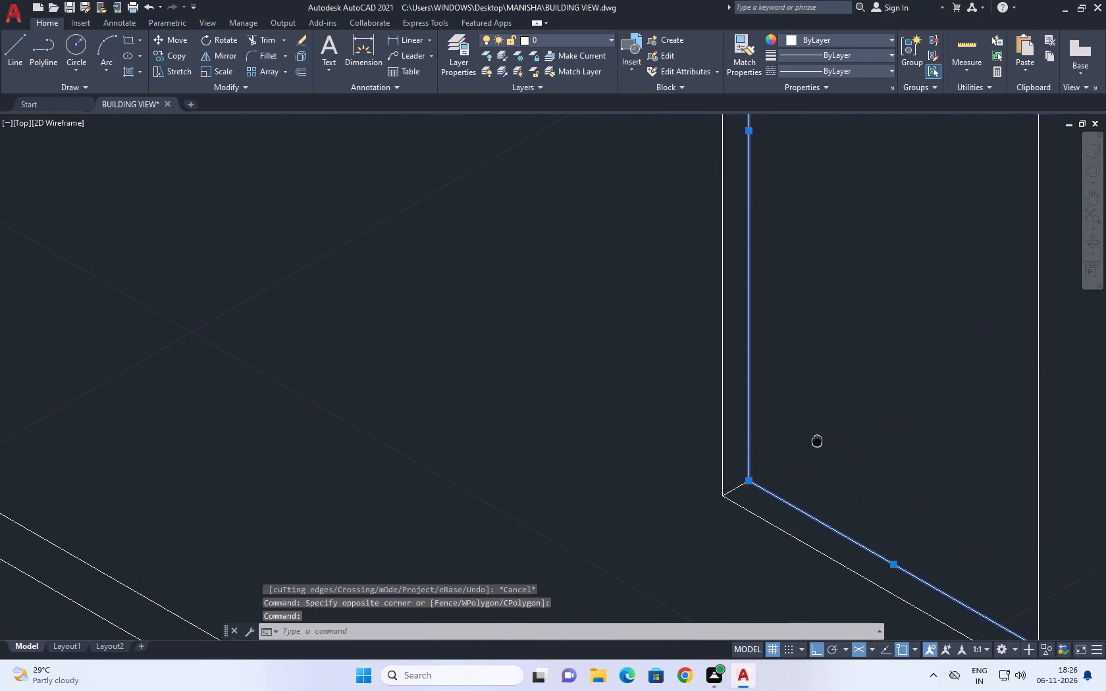
{"action": "key", "text": "c"}
{"action": "type", "text": "o"}
{"action": "key", "text": "space"}
{"action": "left_click", "coordinate": [762, 470]}
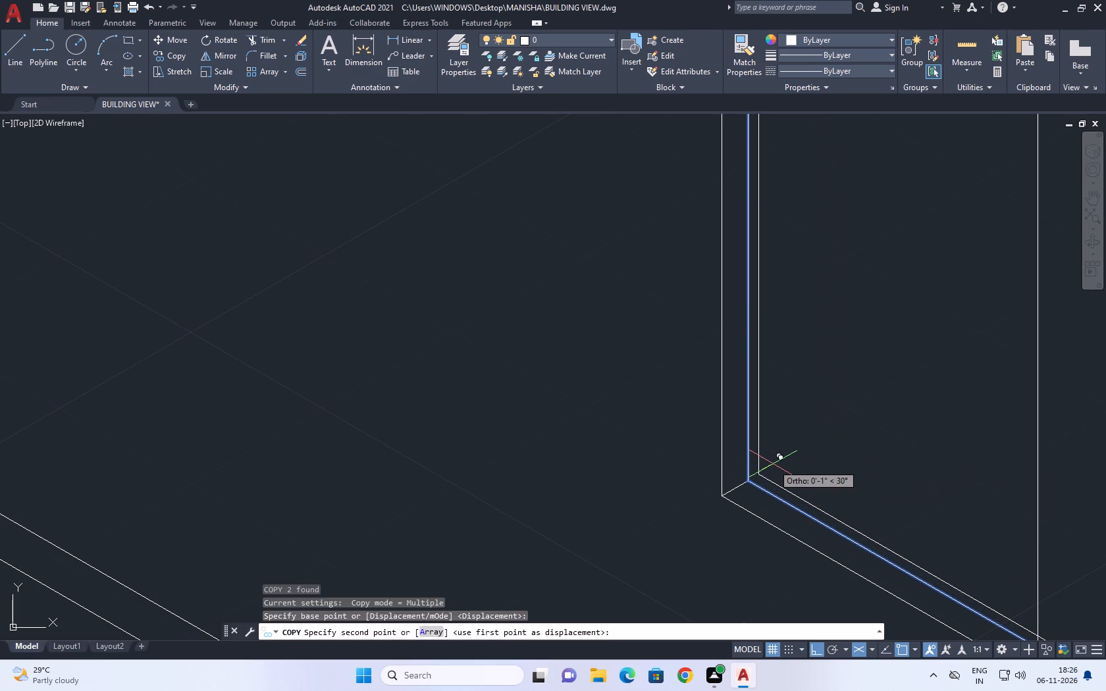
{"action": "left_click", "coordinate": [773, 464]}
{"action": "key", "text": "Escape"}
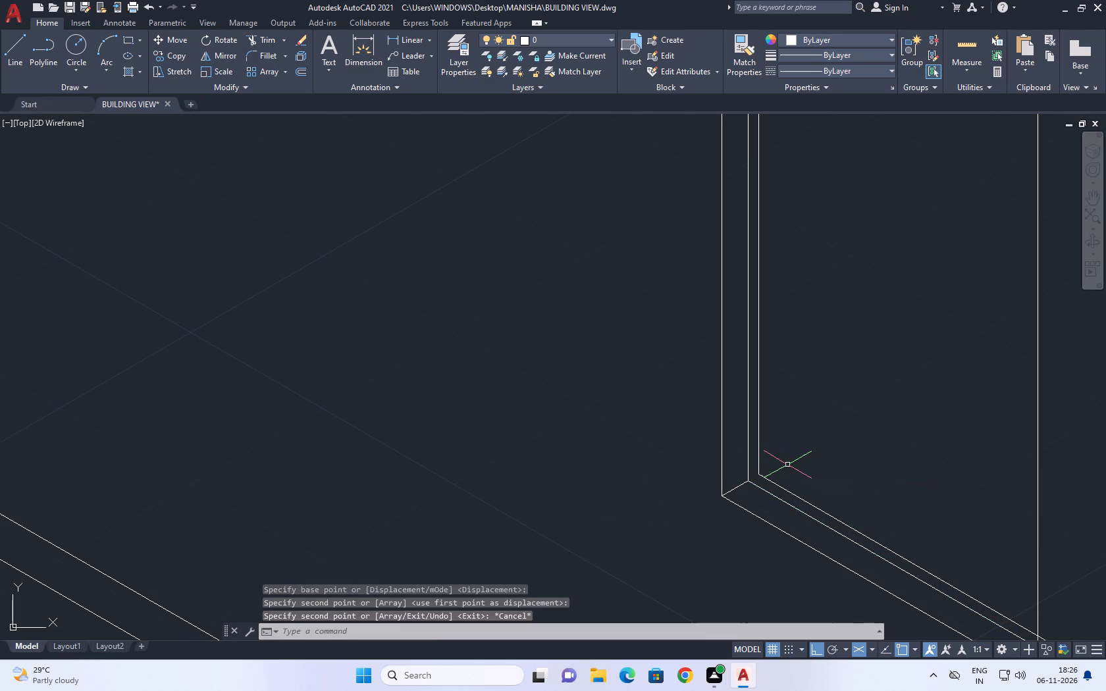
Extend the narrow window's lower-left depth line to the corner of the newly copied inner lines.
{"action": "type", "text": "ex"}
{"action": "key", "text": "space"}
{"action": "left_click", "coordinate": [741, 483]}
{"action": "scroll", "coordinate": [756, 471], "scroll_direction": "down", "scroll_amount": 1}
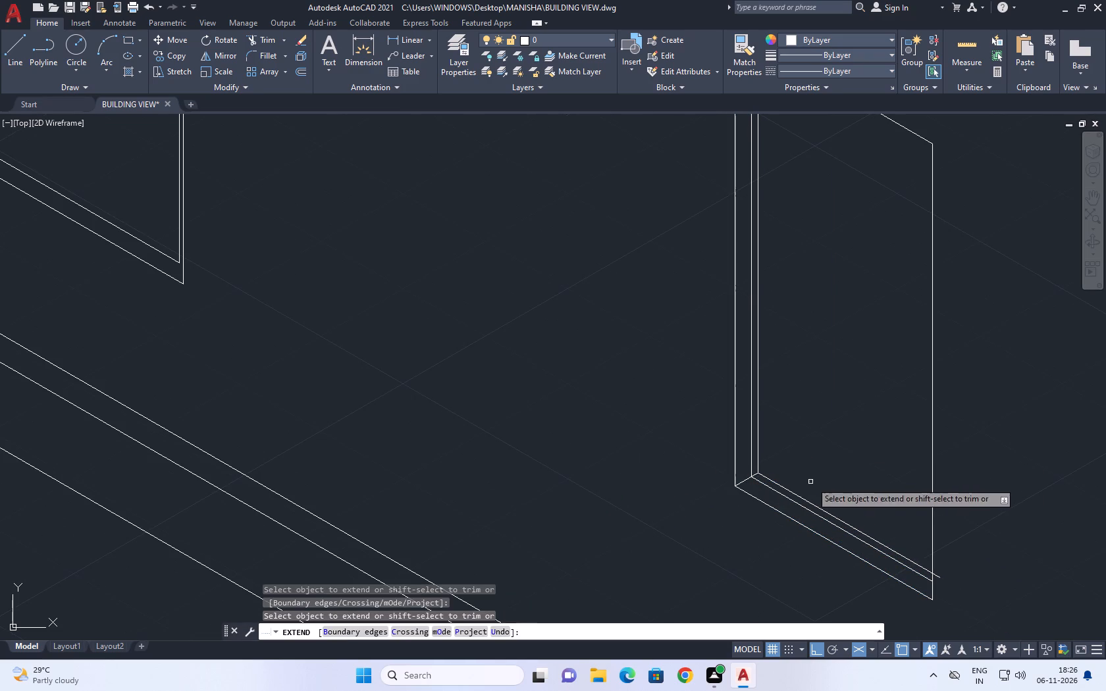
{"action": "key", "text": "Escape"}
Trim the newly copied inner lines where they overrun the narrow window's outer right and top edges.
{"action": "key", "text": "t"}
{"action": "key", "text": "r"}
{"action": "key", "text": "space"}
{"action": "scroll", "coordinate": [961, 591], "scroll_direction": "up", "scroll_amount": 1}
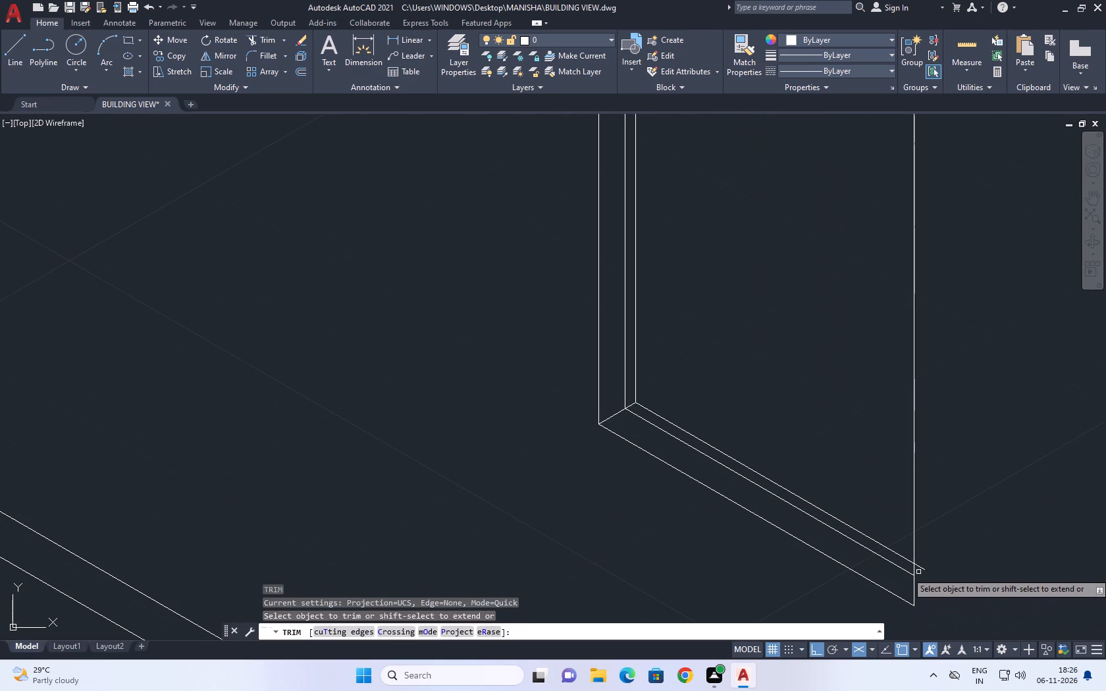
{"action": "left_click", "coordinate": [922, 567]}
{"action": "scroll", "coordinate": [883, 551], "scroll_direction": "down", "scroll_amount": 4}
{"action": "scroll", "coordinate": [846, 440], "scroll_direction": "up", "scroll_amount": 5}
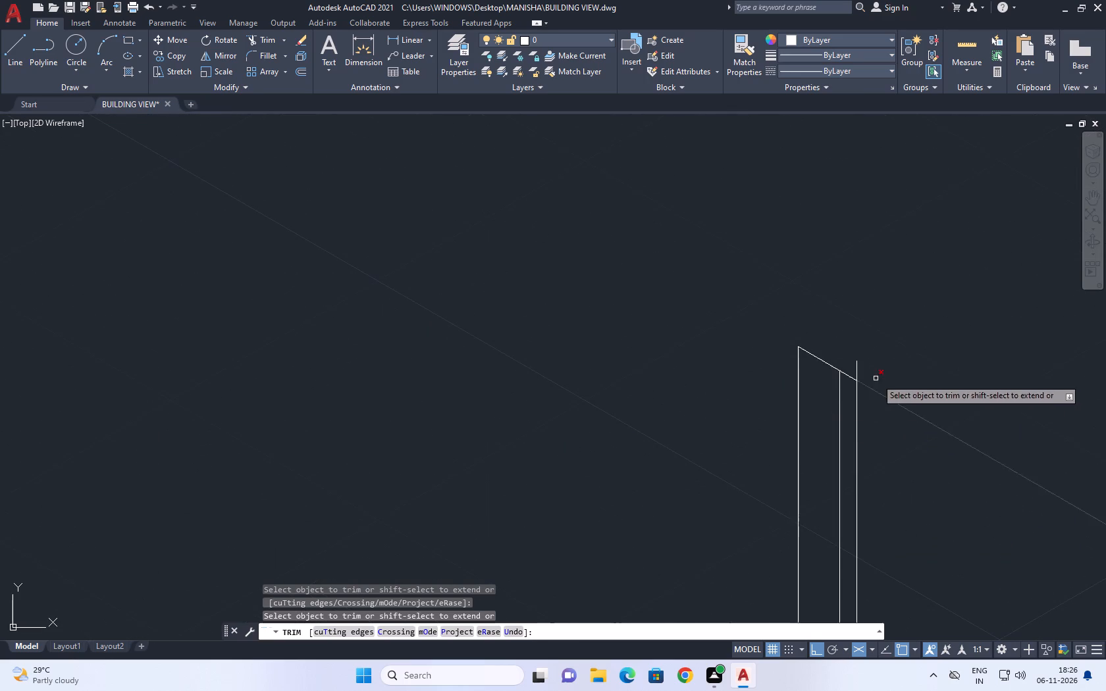
{"action": "left_click", "coordinate": [876, 378]}
{"action": "left_click", "coordinate": [821, 360]}
{"action": "scroll", "coordinate": [809, 342], "scroll_direction": "down", "scroll_amount": 4}
{"action": "key", "text": "Escape"}
Copy the narrow window's outer right edge 0.5" inward along the 150° direction.
{"action": "middle_click_drag", "start_coordinate": [872, 405], "coordinate": [755, 373]}
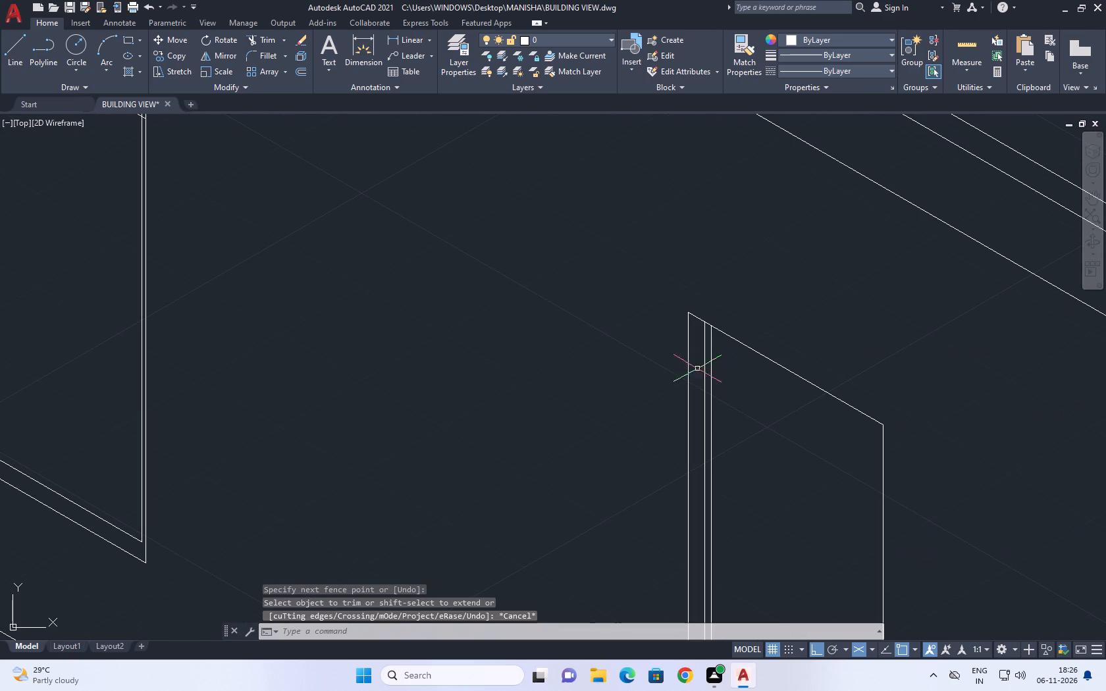
{"action": "middle_click_drag", "start_coordinate": [779, 499], "coordinate": [689, 334]}
{"action": "left_click_drag", "start_coordinate": [785, 437], "coordinate": [770, 413]}
{"action": "left_click", "coordinate": [734, 376]}
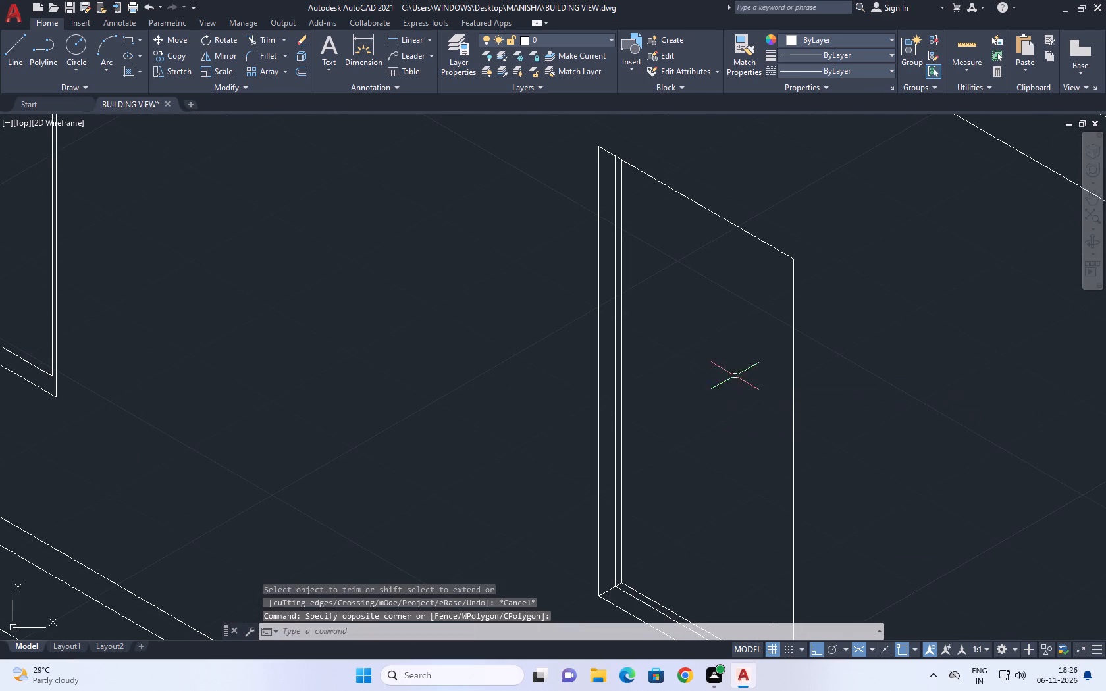
{"action": "left_click_drag", "start_coordinate": [843, 456], "coordinate": [808, 440]}
{"action": "left_click", "coordinate": [731, 389]}
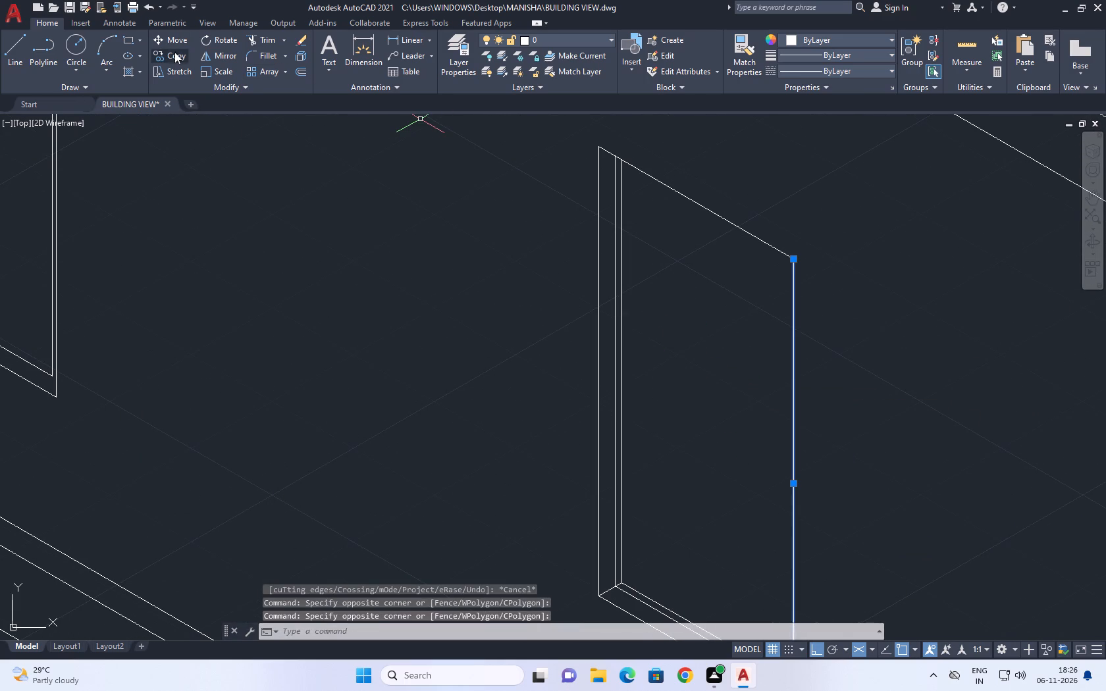
{"action": "left_click", "coordinate": [174, 52]}
{"action": "left_click", "coordinate": [851, 432]}
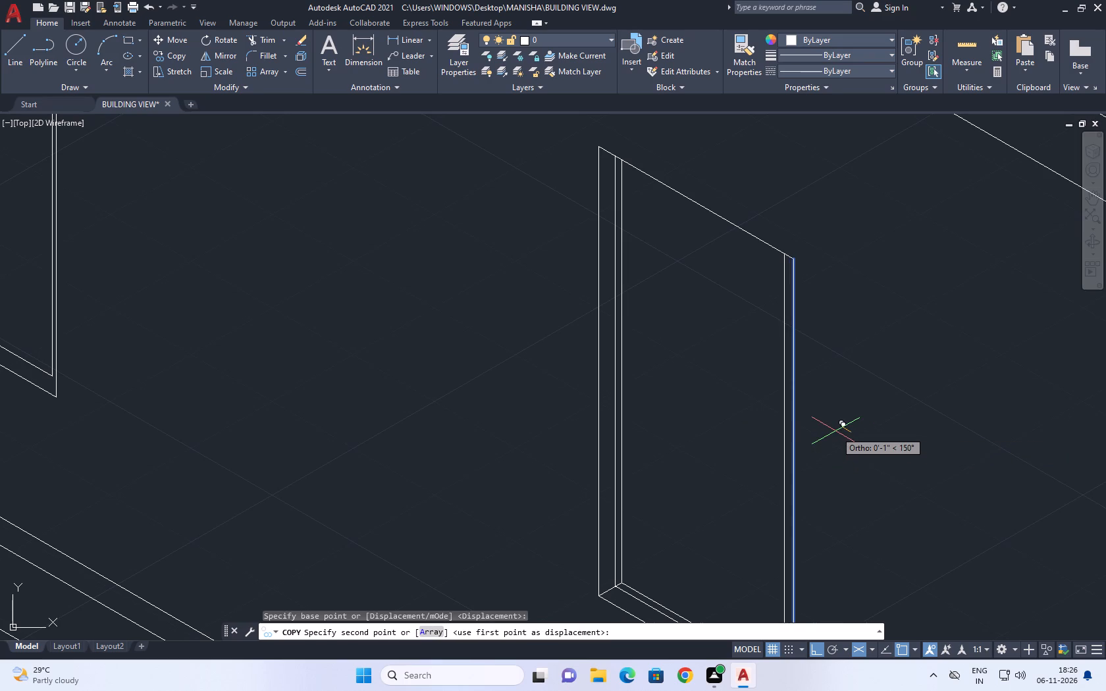
{"action": "type", "text": "0."}
{"action": "key", "text": "5"}
{"action": "key", "text": "Return"}
{"action": "key", "text": "Escape"}
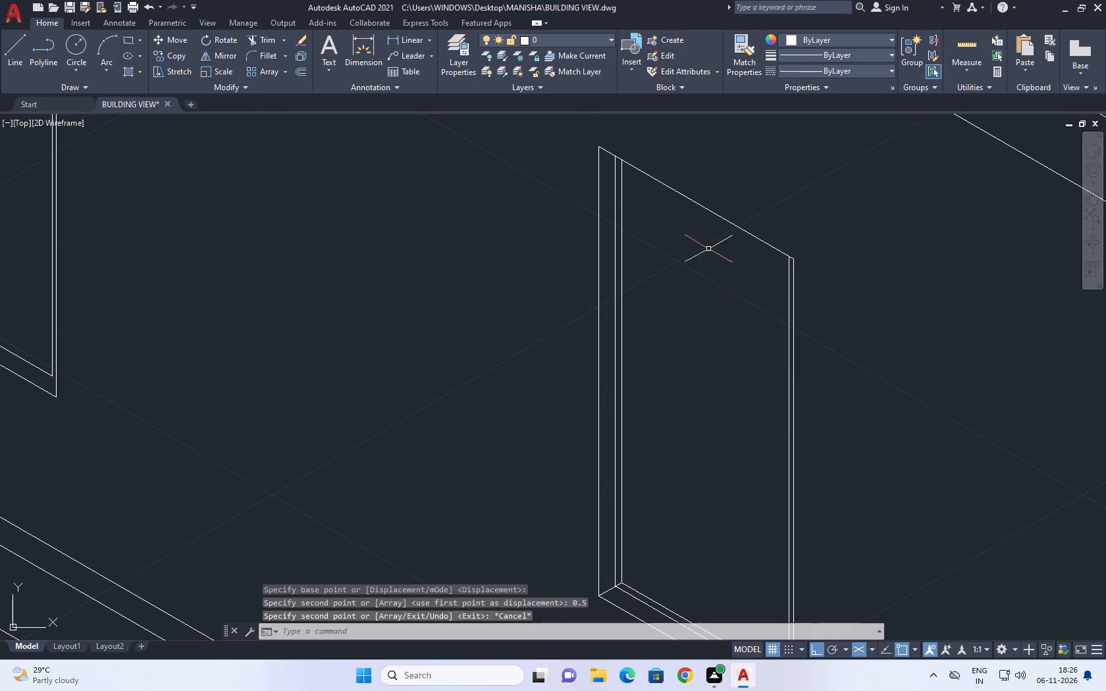
Copy the narrow window's top edge 0.5" straight down in the right isoplane.
{"action": "left_click", "coordinate": [724, 220]}
{"action": "key", "text": "v"}
{"action": "key", "text": "BackSpace"}
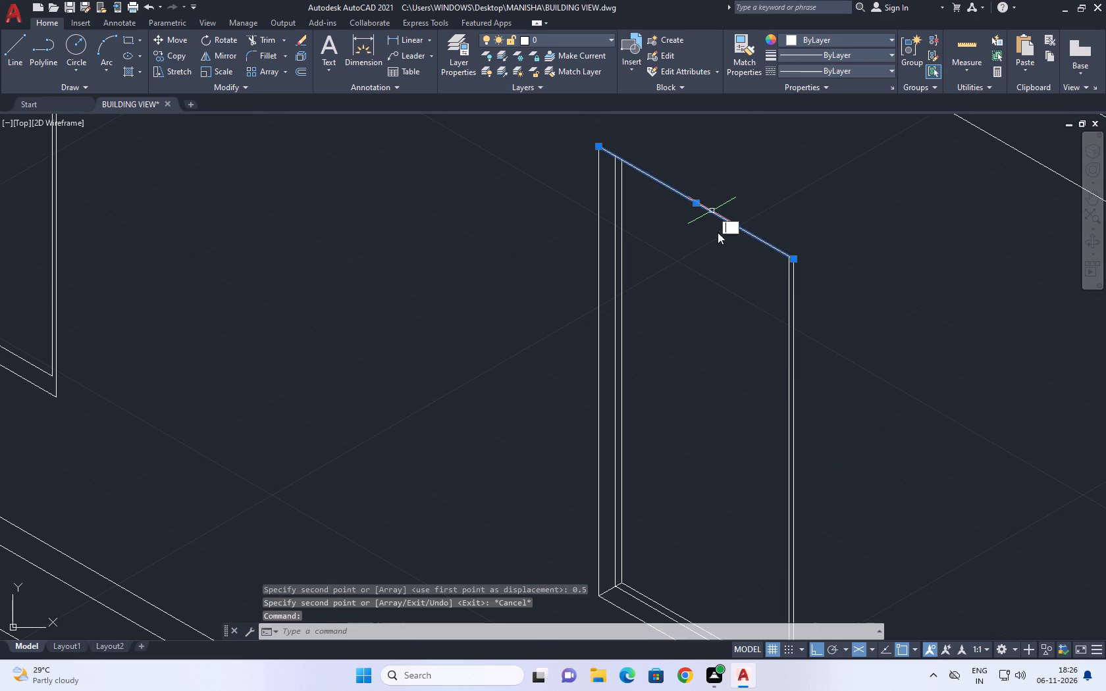
{"action": "key", "text": "c"}
{"action": "type", "text": "o"}
{"action": "key", "text": "space"}
{"action": "left_click", "coordinate": [710, 240]}
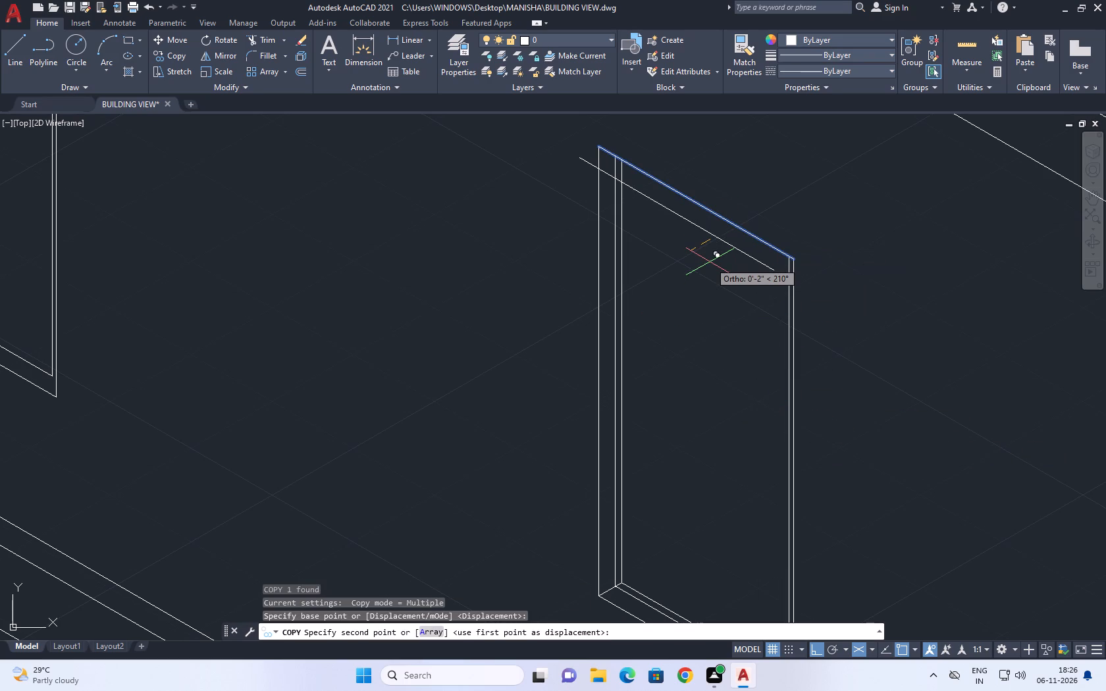
{"action": "key", "text": "F5"}
{"action": "key", "text": "0"}
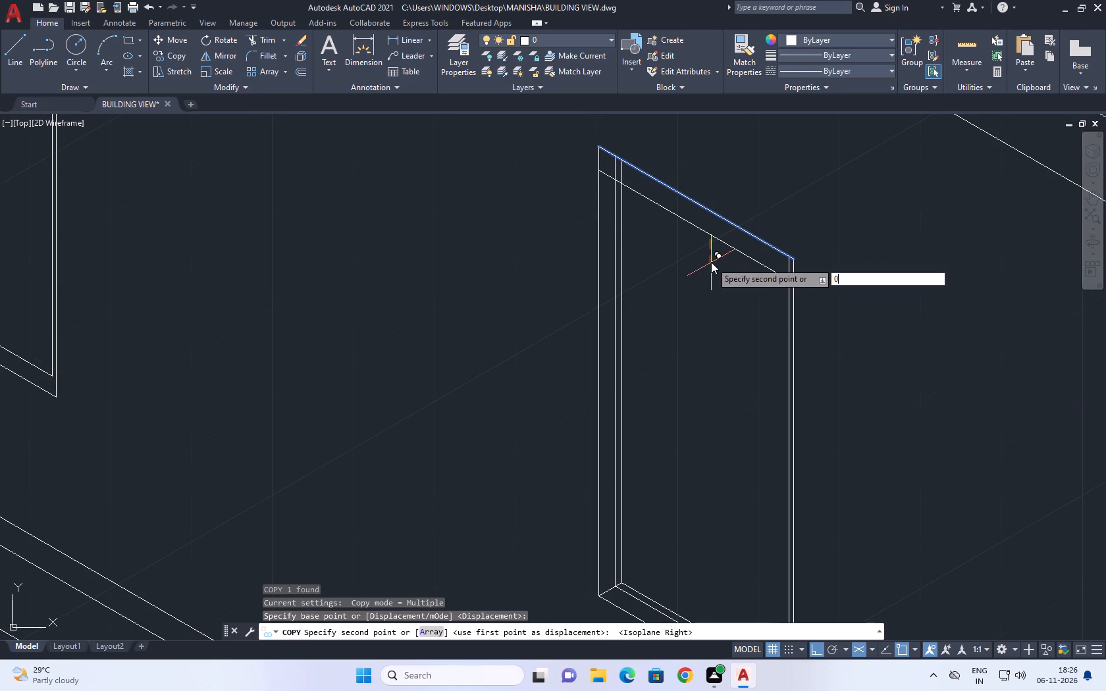
{"action": "type", "text": ".5"}
{"action": "key", "text": "Return"}
{"action": "key", "text": "Escape"}
Trim the overlapping inner frame lines at the narrow window's upper-left and upper-right corners.
{"action": "middle_click_drag", "start_coordinate": [646, 235], "coordinate": [682, 303]}
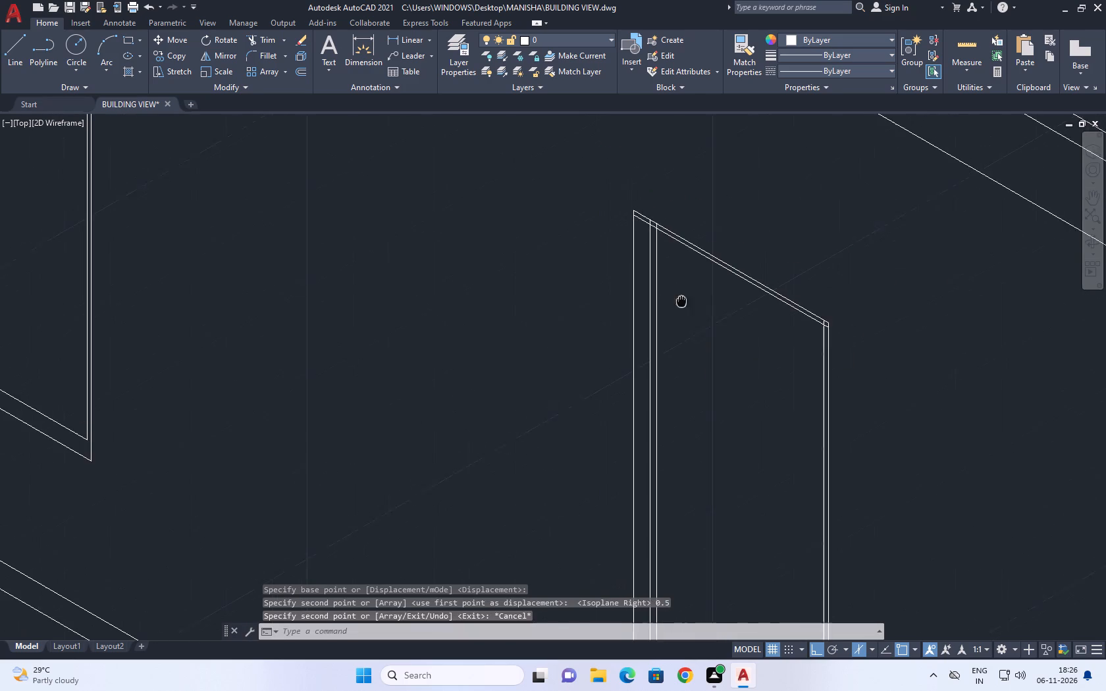
{"action": "key", "text": "t"}
{"action": "key", "text": "r"}
{"action": "key", "text": "space"}
{"action": "scroll", "coordinate": [646, 217], "scroll_direction": "up", "scroll_amount": 1}
{"action": "left_click", "coordinate": [641, 232]}
{"action": "scroll", "coordinate": [648, 234], "scroll_direction": "up", "scroll_amount": 3}
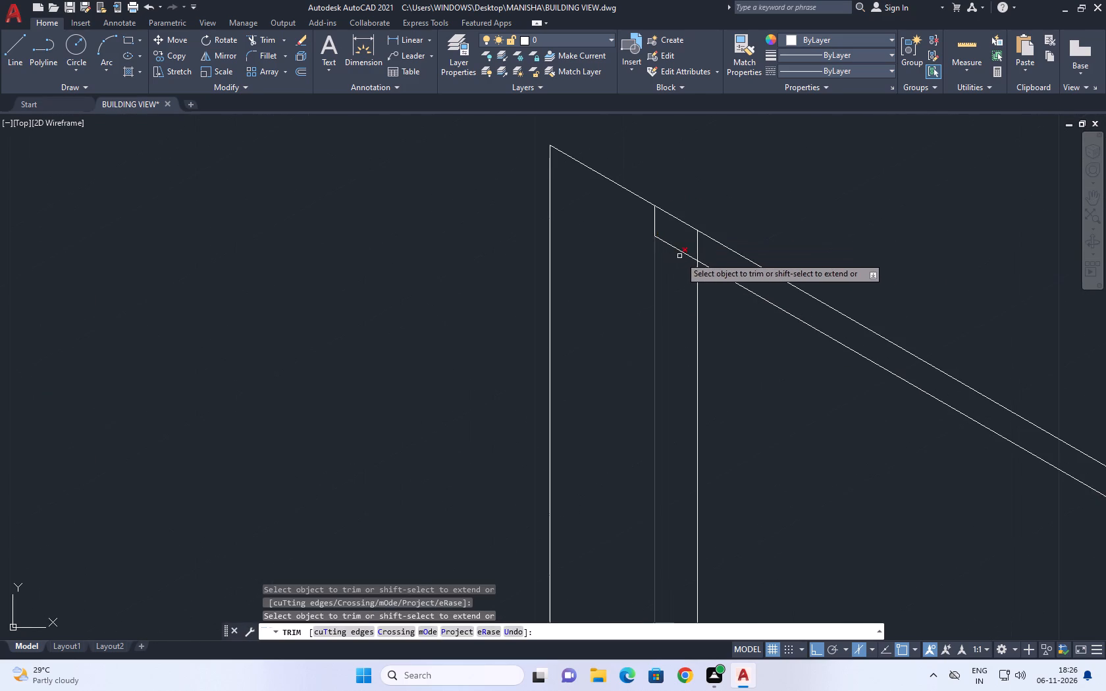
{"action": "left_click", "coordinate": [684, 259]}
{"action": "left_click", "coordinate": [700, 250]}
{"action": "scroll", "coordinate": [697, 249], "scroll_direction": "down", "scroll_amount": 3}
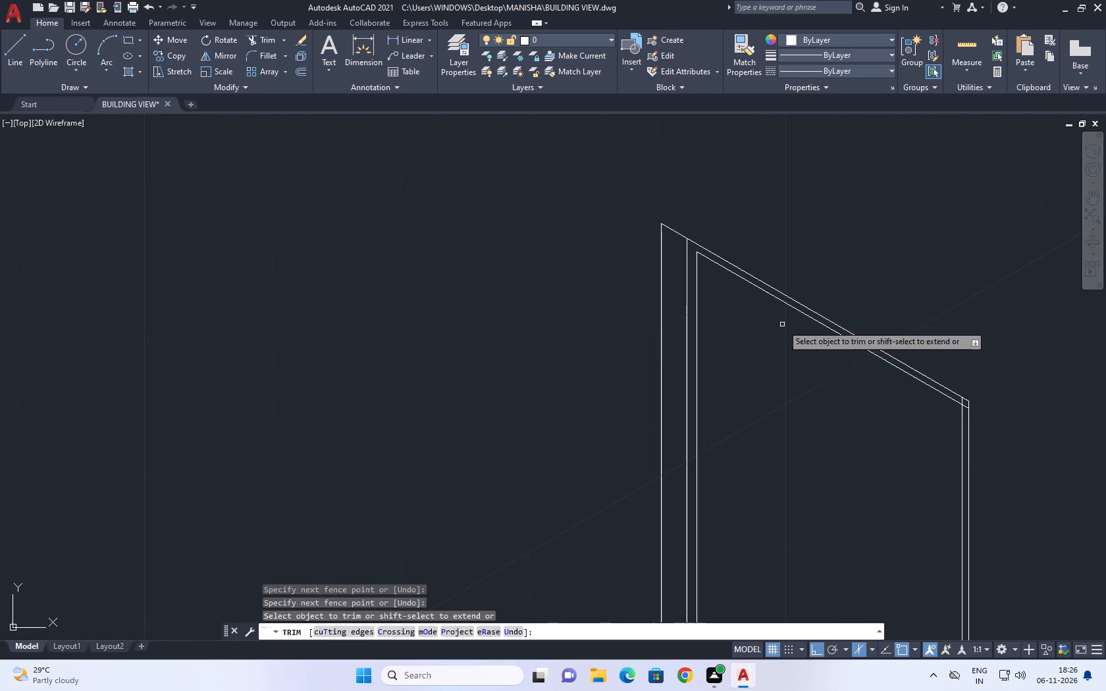
{"action": "middle_click_drag", "start_coordinate": [994, 434], "coordinate": [899, 353]}
{"action": "scroll", "coordinate": [857, 334], "scroll_direction": "up", "scroll_amount": 5}
{"action": "left_click", "coordinate": [952, 241]}
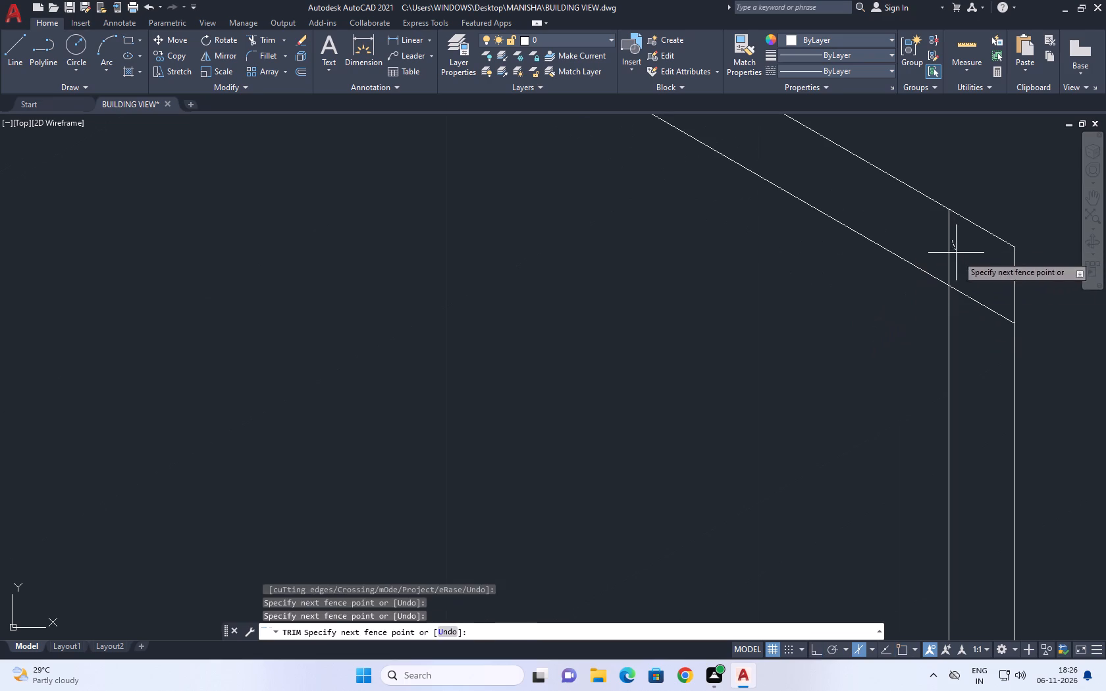
{"action": "left_click", "coordinate": [986, 330]}
{"action": "left_click", "coordinate": [977, 263]}
{"action": "left_click", "coordinate": [930, 236]}
{"action": "key", "text": "Escape"}
{"action": "scroll", "coordinate": [776, 310], "scroll_direction": "down", "scroll_amount": 6}
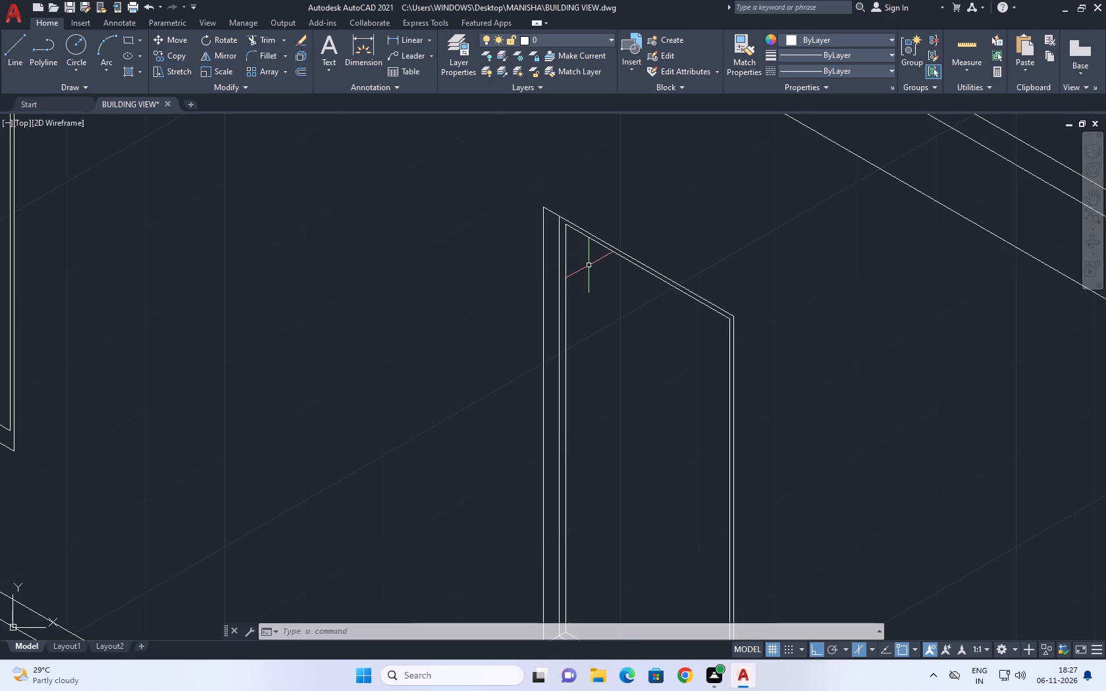
Move the whole narrow window along 210° so its lower-left corner aligns with the extension of the mullioned window's bottom edge.
{"action": "middle_click_drag", "start_coordinate": [610, 278], "coordinate": [552, 276]}
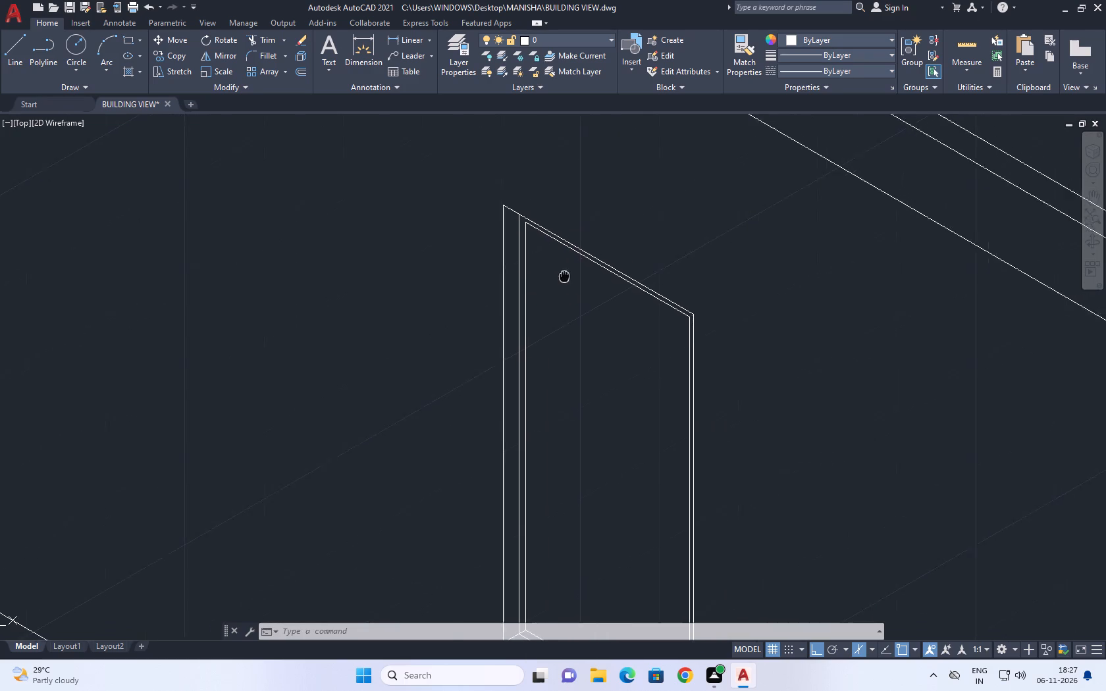
{"action": "middle_click_drag", "start_coordinate": [552, 276], "coordinate": [499, 280]}
{"action": "middle_click_drag", "start_coordinate": [624, 291], "coordinate": [595, 285]}
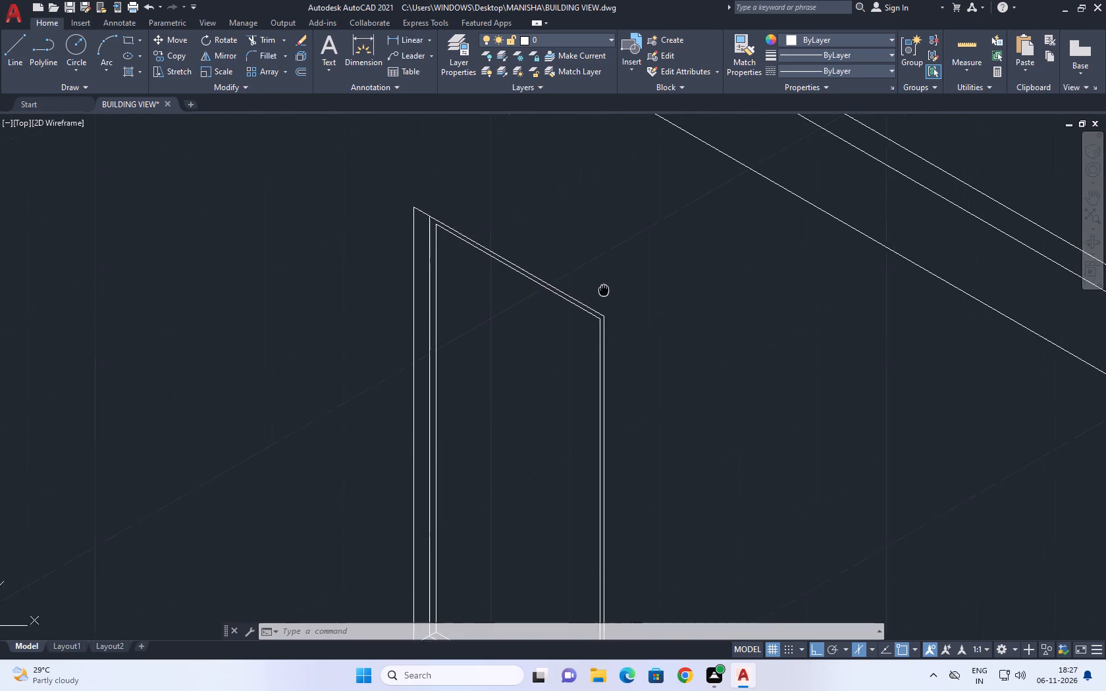
{"action": "middle_click_drag", "start_coordinate": [595, 285], "coordinate": [551, 248]}
{"action": "scroll", "coordinate": [548, 250], "scroll_direction": "down", "scroll_amount": 3}
{"action": "middle_click_drag", "start_coordinate": [557, 295], "coordinate": [583, 341]}
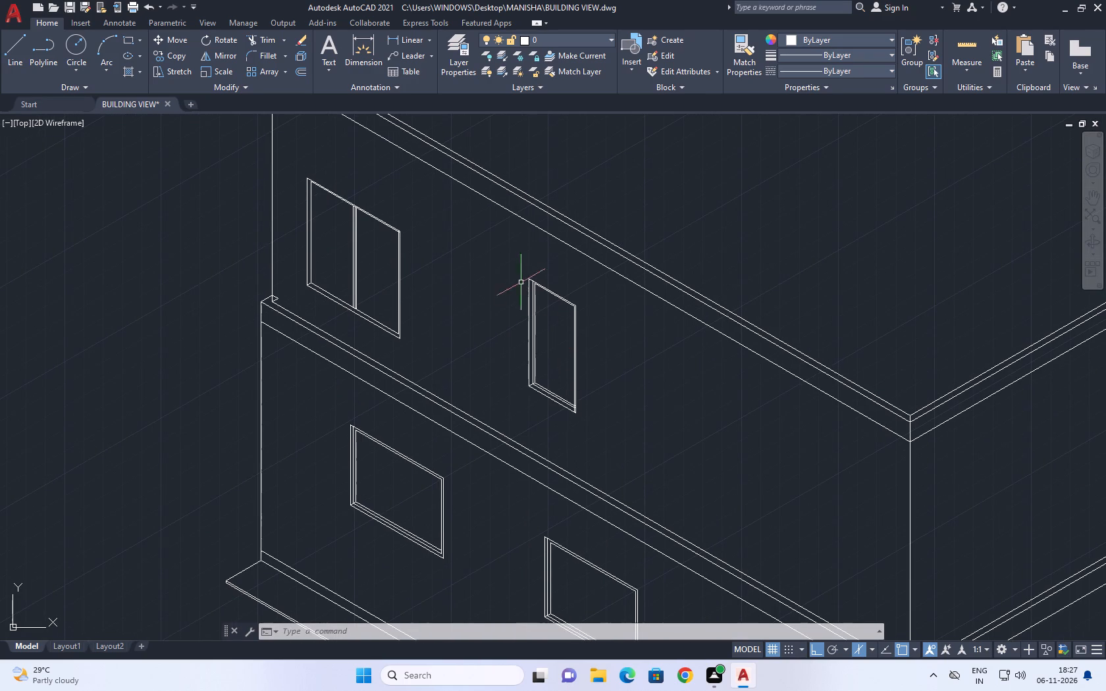
{"action": "left_click", "coordinate": [512, 269]}
{"action": "left_click", "coordinate": [606, 430]}
{"action": "middle_click_drag", "start_coordinate": [609, 430], "coordinate": [609, 404]}
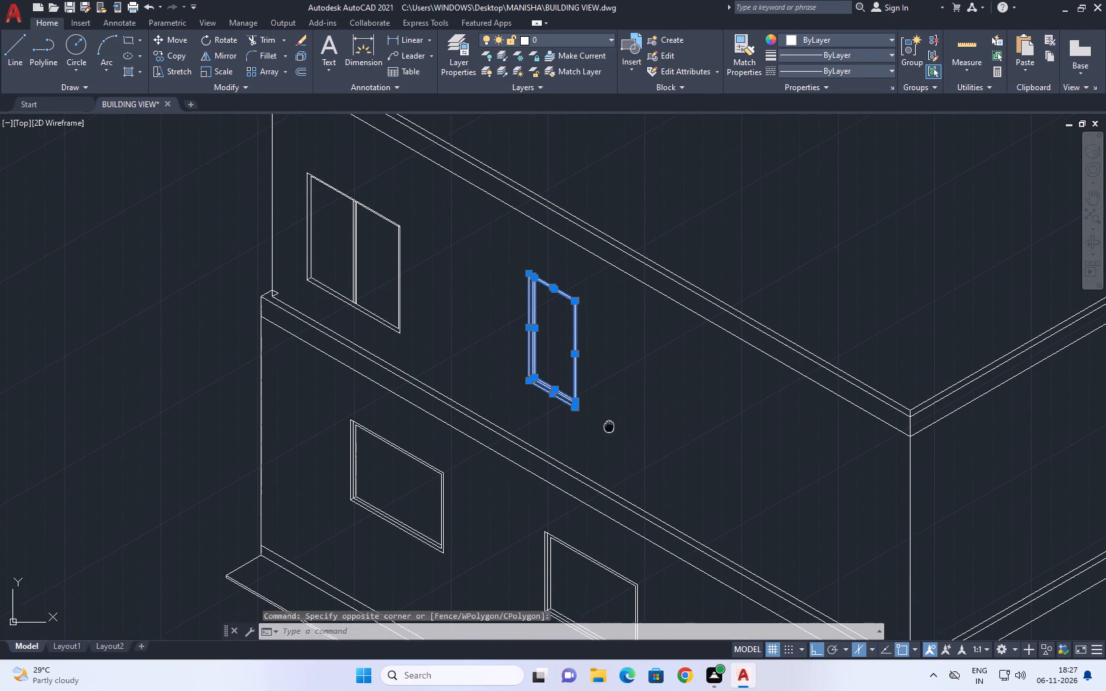
{"action": "key", "text": "m"}
{"action": "key", "text": "space"}
{"action": "scroll", "coordinate": [522, 381], "scroll_direction": "up", "scroll_amount": 3}
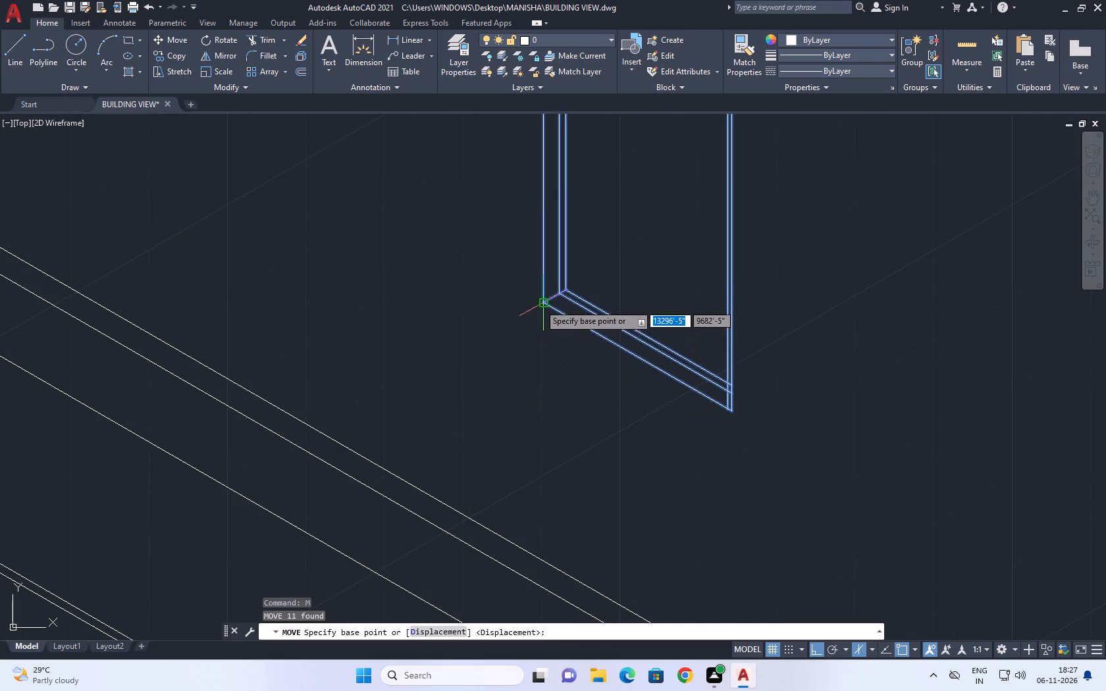
{"action": "left_click", "coordinate": [540, 303]}
{"action": "scroll", "coordinate": [546, 311], "scroll_direction": "down", "scroll_amount": 3}
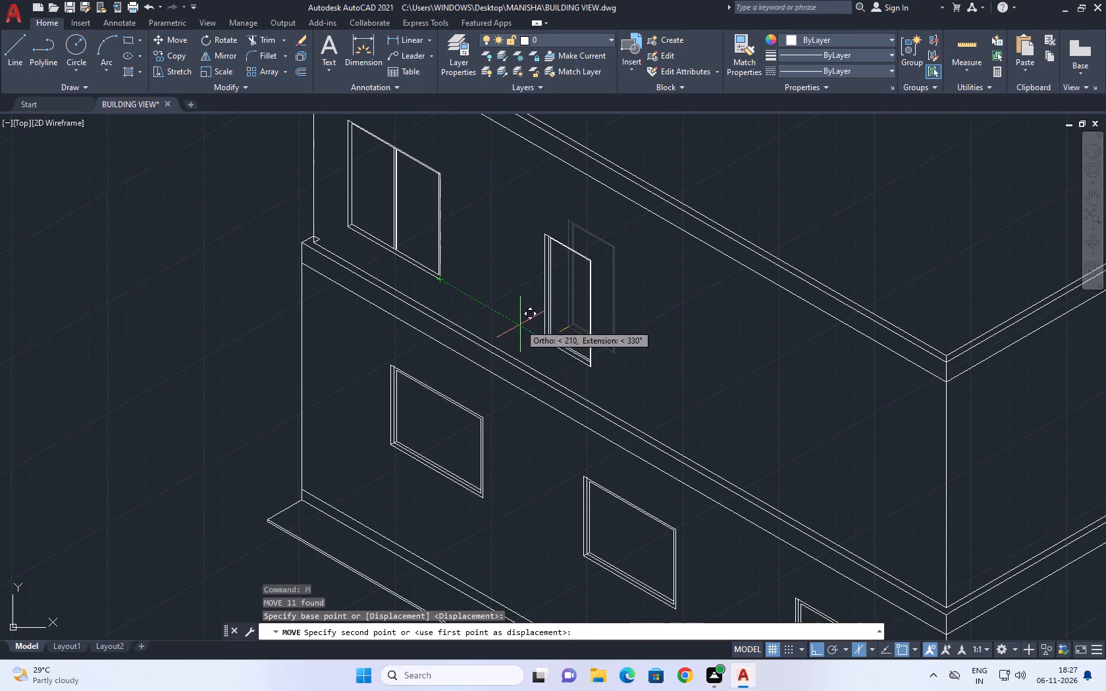
{"action": "left_click", "coordinate": [545, 340]}
Copy the narrow window about 11'-7" along 330° in the left isoplane, toward the building's front corner.
{"action": "left_click", "coordinate": [541, 219]}
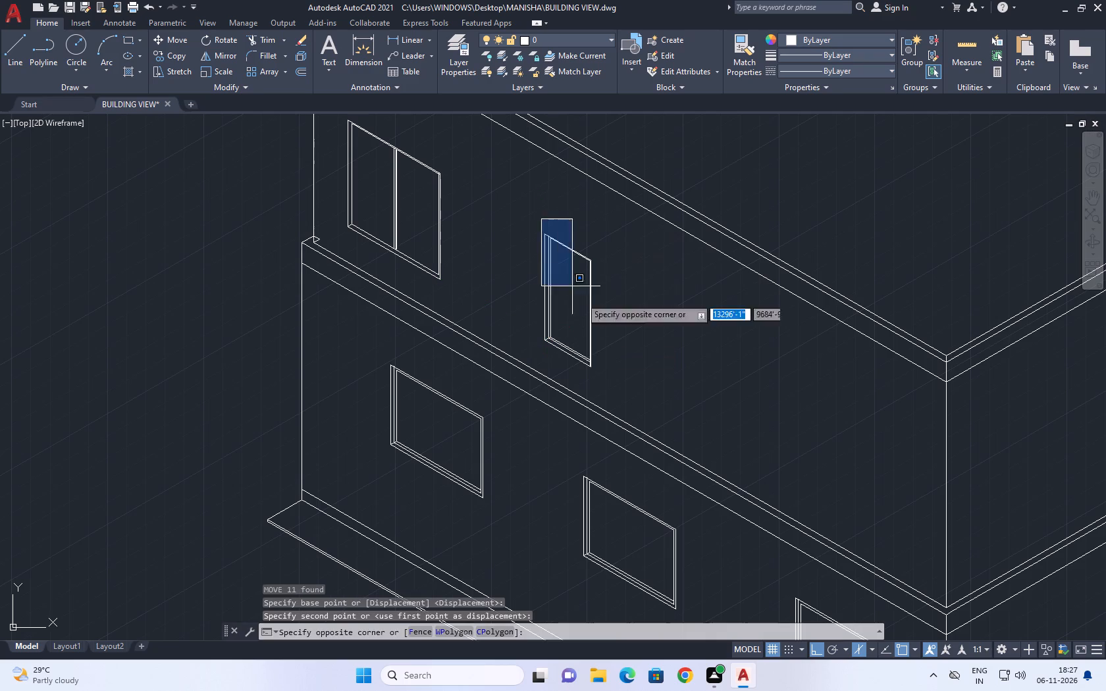
{"action": "left_click", "coordinate": [624, 383]}
{"action": "middle_click_drag", "start_coordinate": [554, 320], "coordinate": [465, 261]}
{"action": "key", "text": "c"}
{"action": "key", "text": "o"}
{"action": "key", "text": "space"}
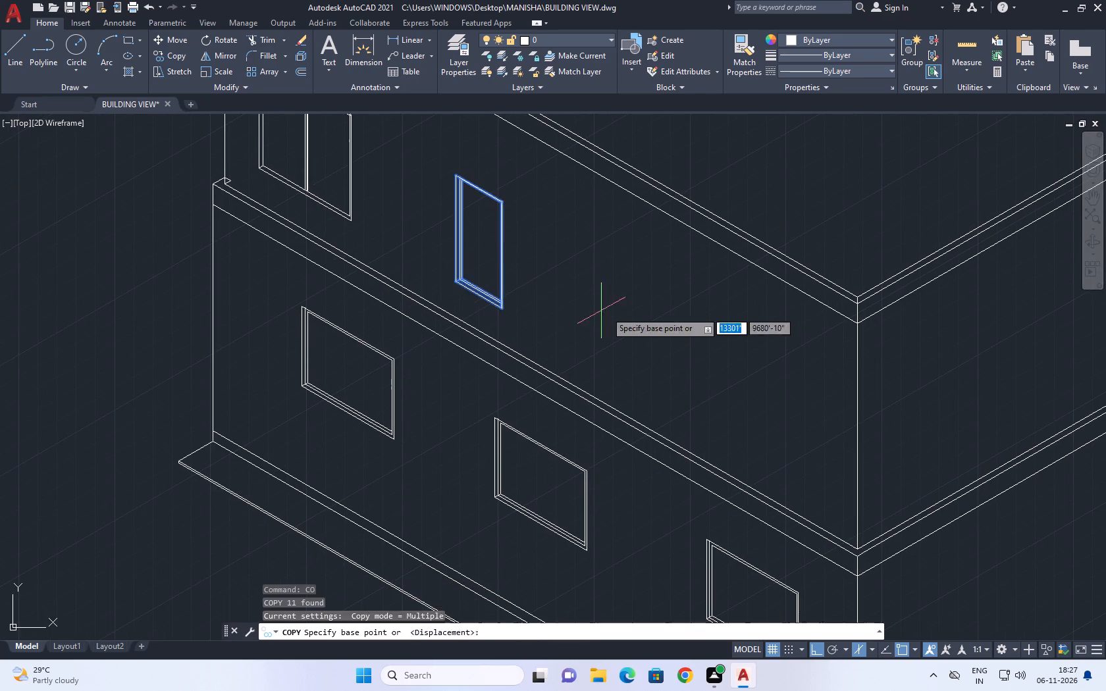
{"action": "left_click", "coordinate": [570, 285]}
{"action": "key", "text": "F5"}
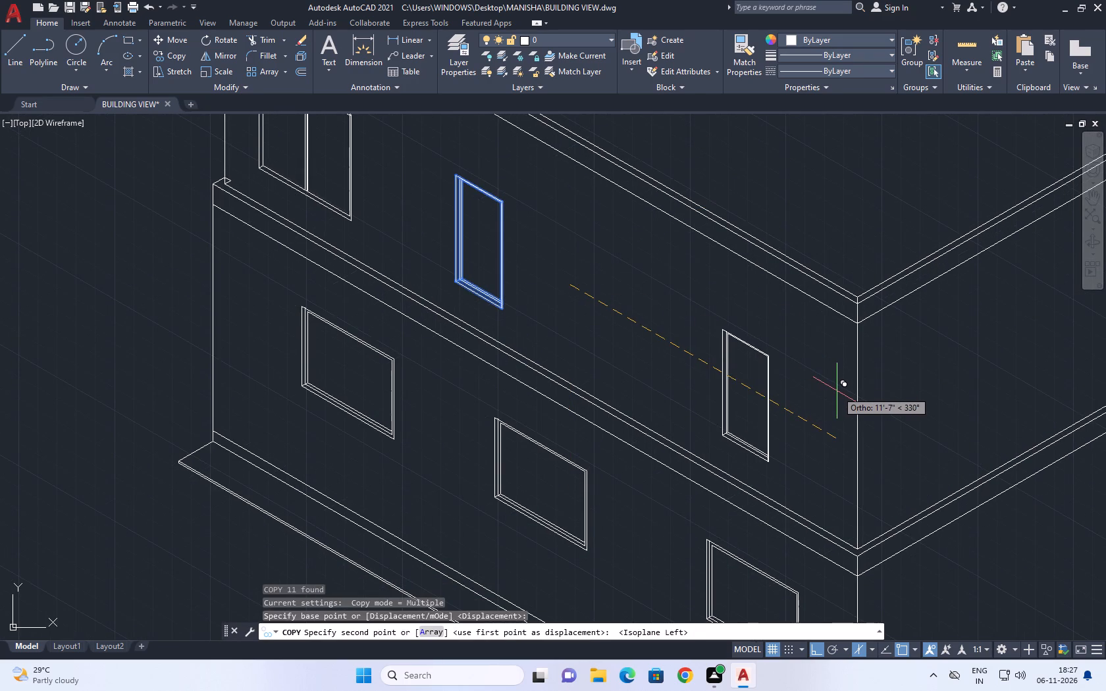
{"action": "left_click", "coordinate": [841, 395]}
{"action": "key", "text": "Escape"}
Move the original narrow window just over 2' along 330°, toward its copy.
{"action": "left_click", "coordinate": [436, 159]}
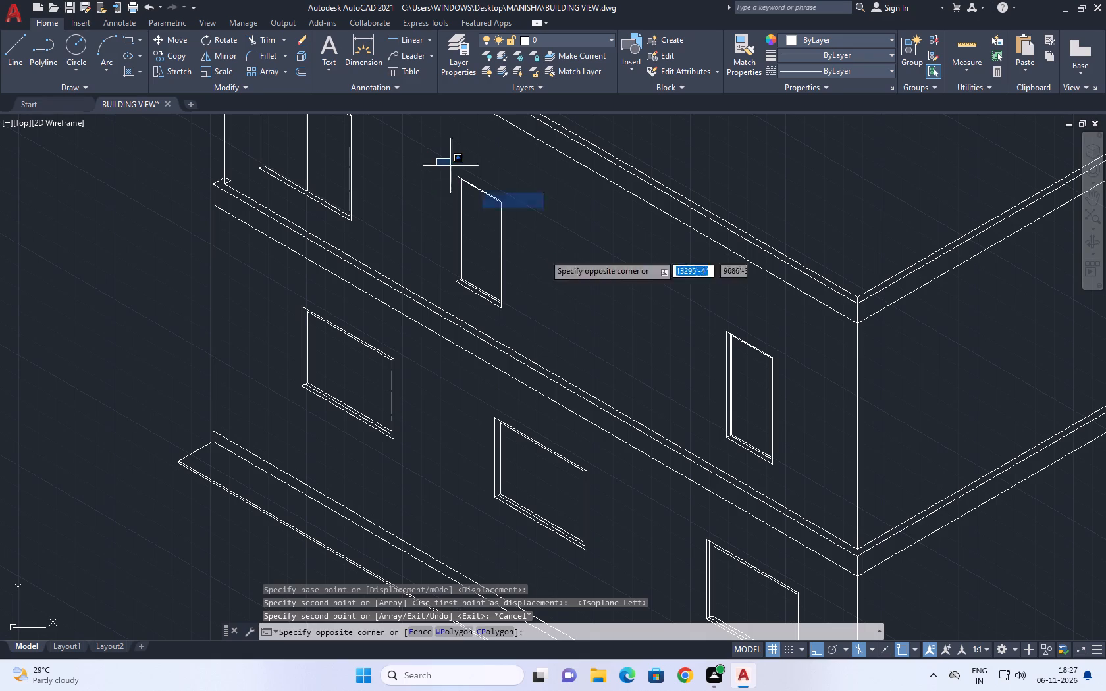
{"action": "left_click", "coordinate": [591, 324]}
{"action": "key", "text": "m"}
{"action": "key", "text": "space"}
{"action": "left_click", "coordinate": [593, 307]}
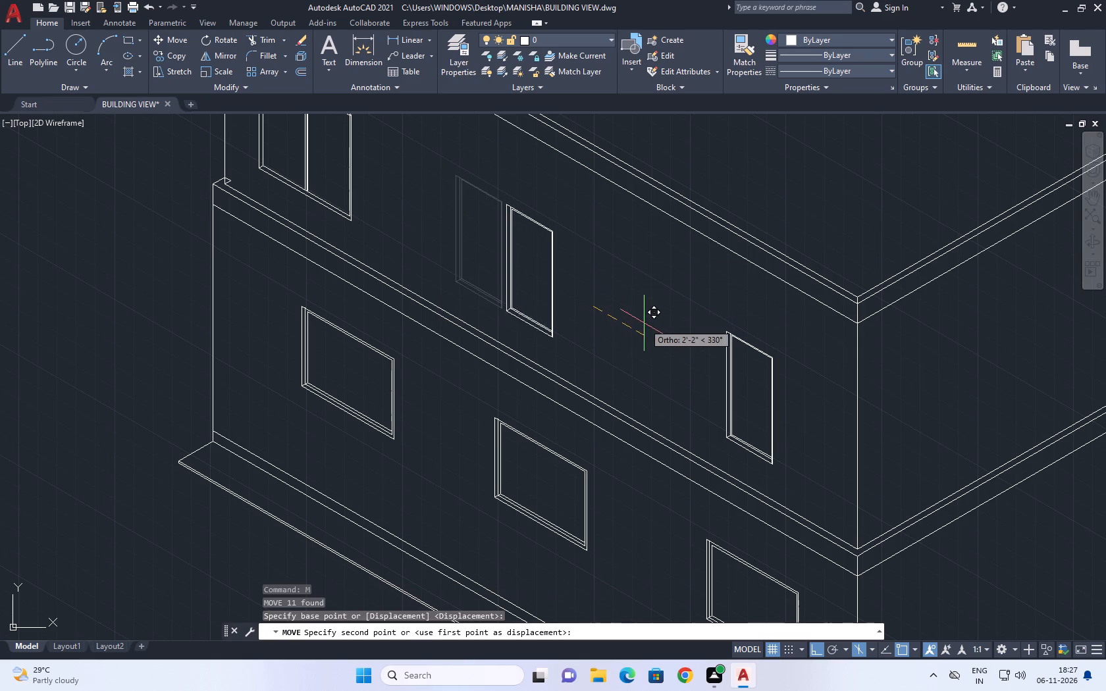
{"action": "left_click", "coordinate": [650, 323]}
Move the whole mullioned upper-storey window just over 2' along 330°, away from the wall's left edge.
{"action": "middle_click_drag", "start_coordinate": [473, 268], "coordinate": [717, 472]}
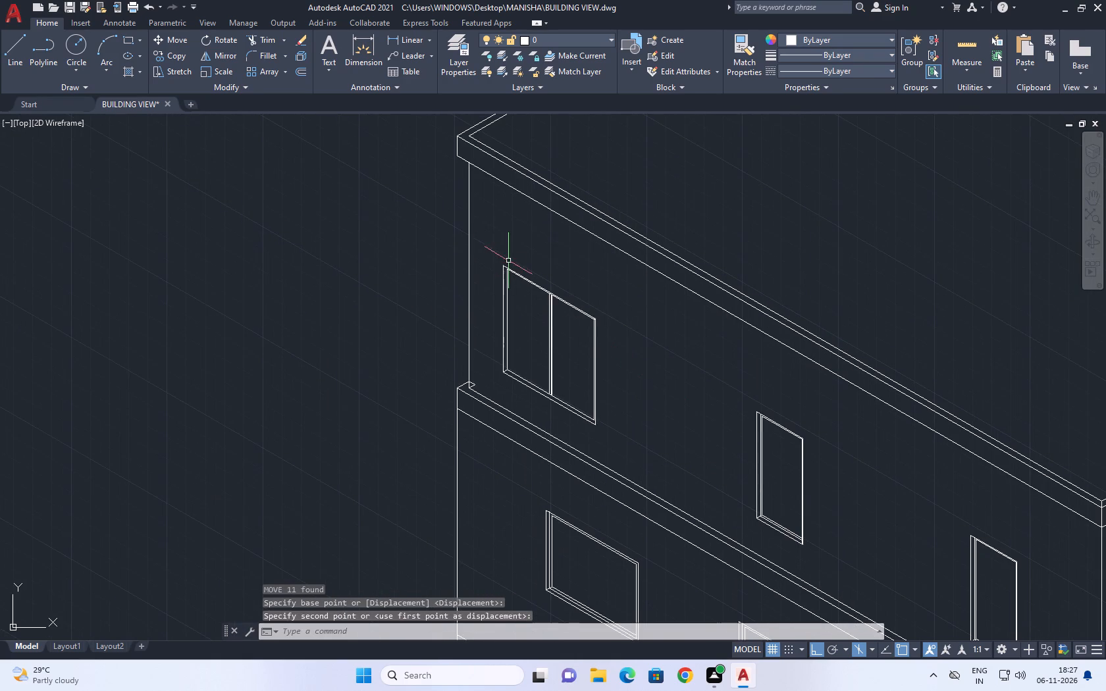
{"action": "left_click", "coordinate": [497, 247]}
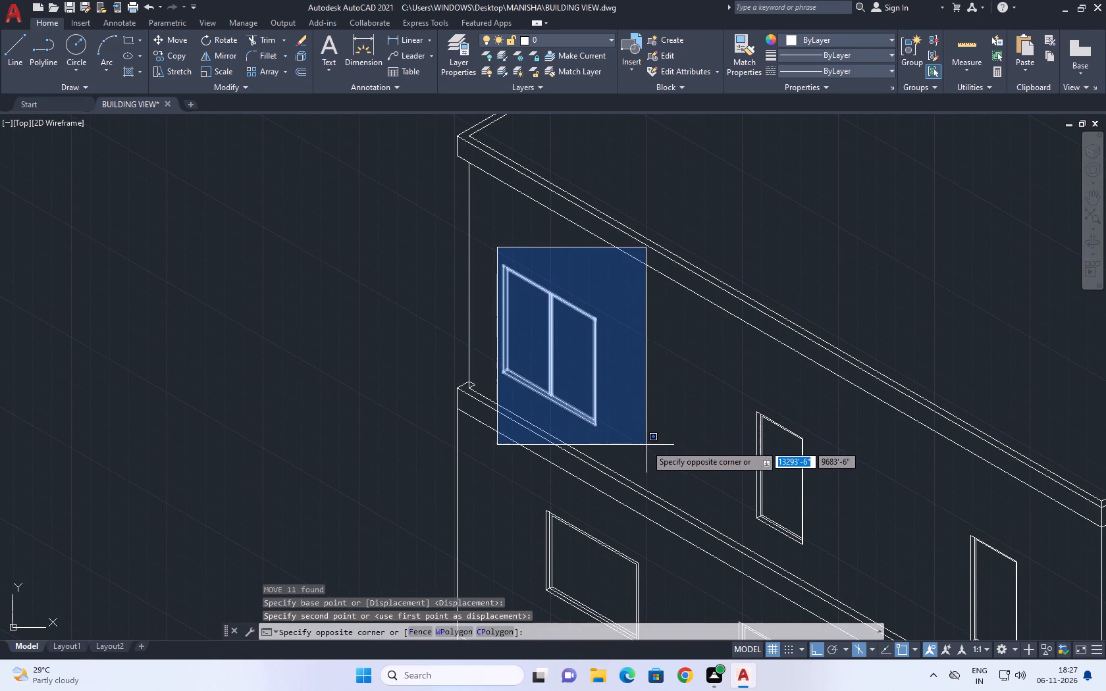
{"action": "left_click", "coordinate": [652, 447]}
{"action": "middle_click_drag", "start_coordinate": [579, 426], "coordinate": [590, 331]}
{"action": "key", "text": "m"}
{"action": "key", "text": "space"}
{"action": "left_click", "coordinate": [662, 340]}
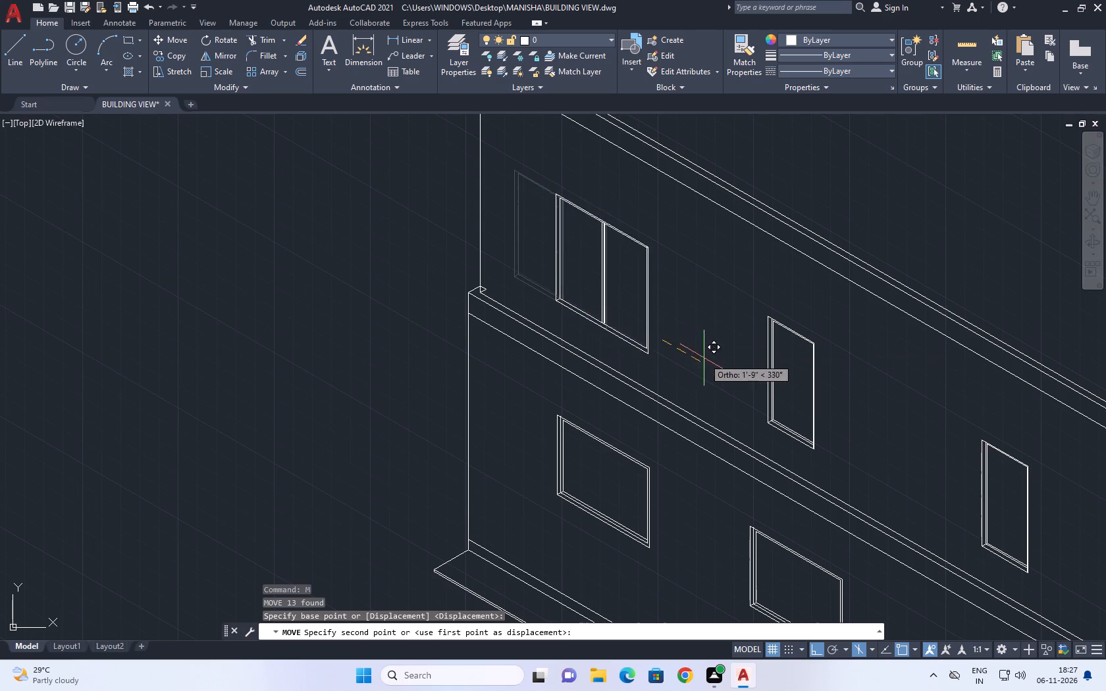
{"action": "left_click", "coordinate": [718, 367]}
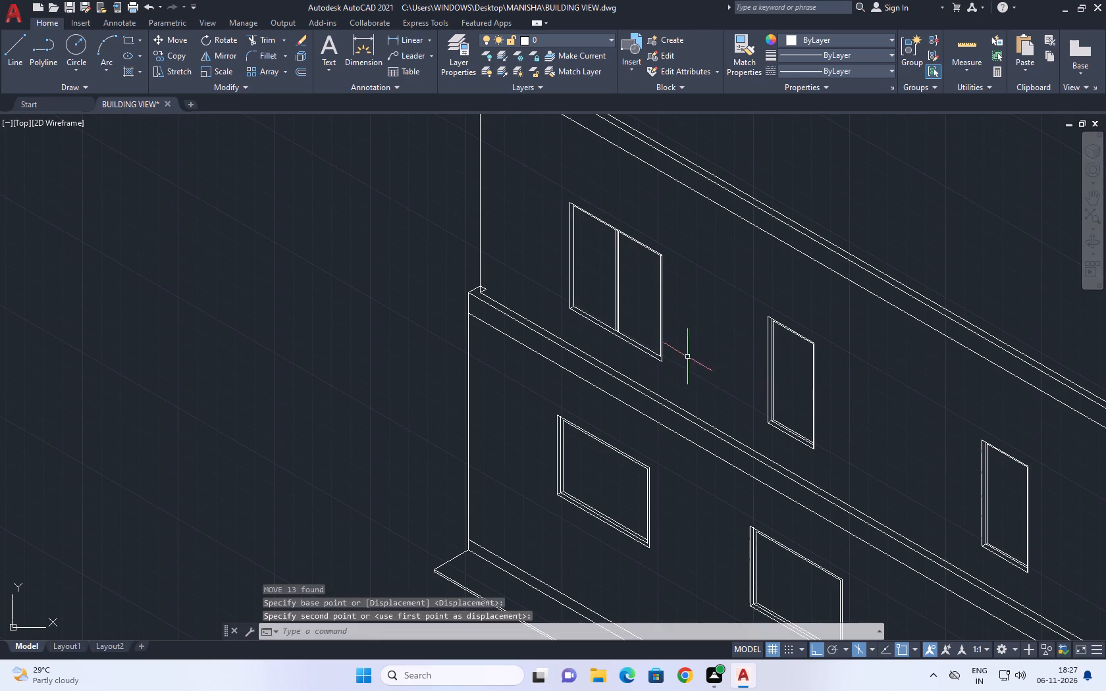
Move the middle narrow upper-storey window about 3" along 330°, toward the building's front corner.
{"action": "scroll", "coordinate": [660, 342], "scroll_direction": "down", "scroll_amount": 2}
{"action": "middle_click_drag", "start_coordinate": [781, 354], "coordinate": [671, 362]}
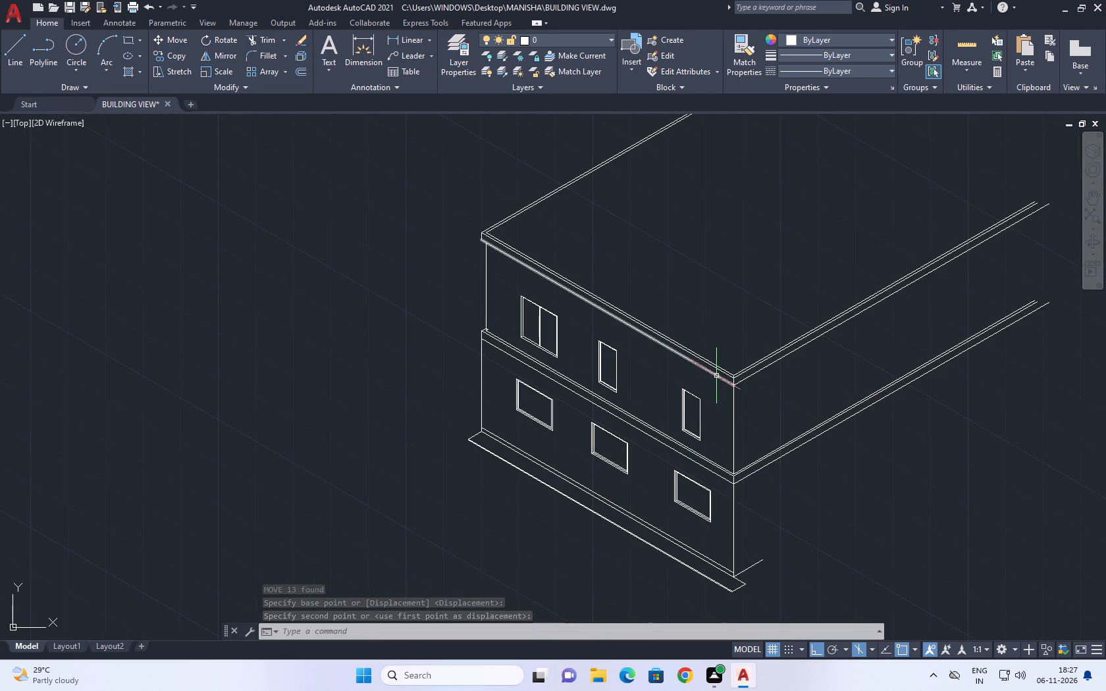
{"action": "left_click", "coordinate": [772, 394]}
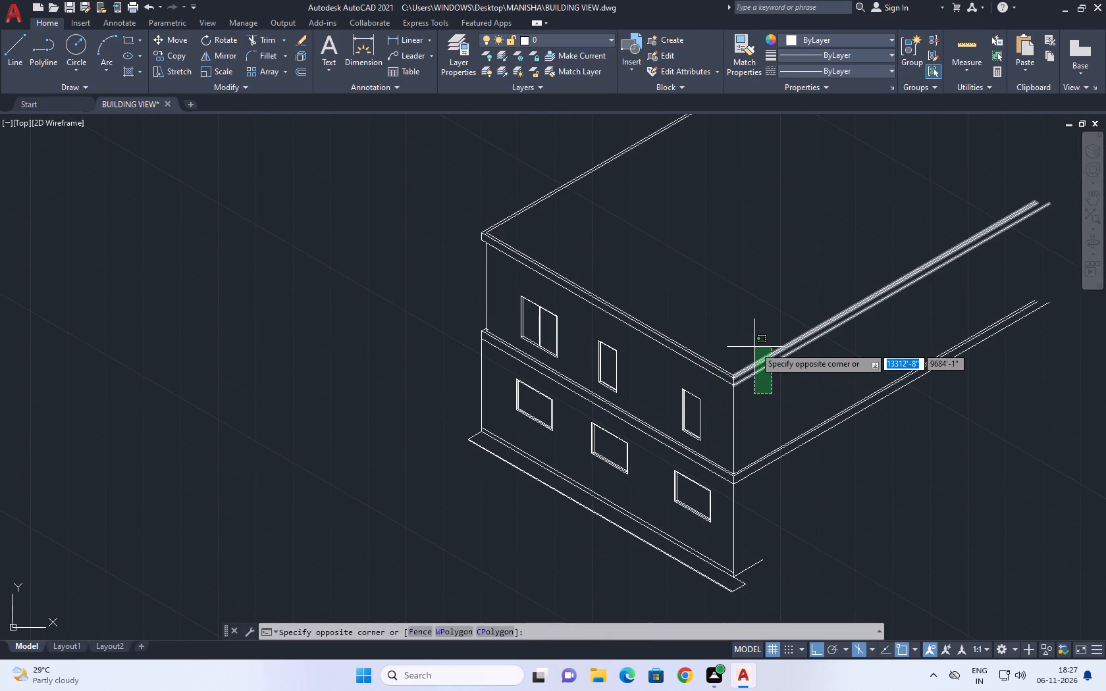
{"action": "left_click", "coordinate": [781, 392]}
{"action": "scroll", "coordinate": [598, 377], "scroll_direction": "up", "scroll_amount": 2}
{"action": "left_click", "coordinate": [585, 274]}
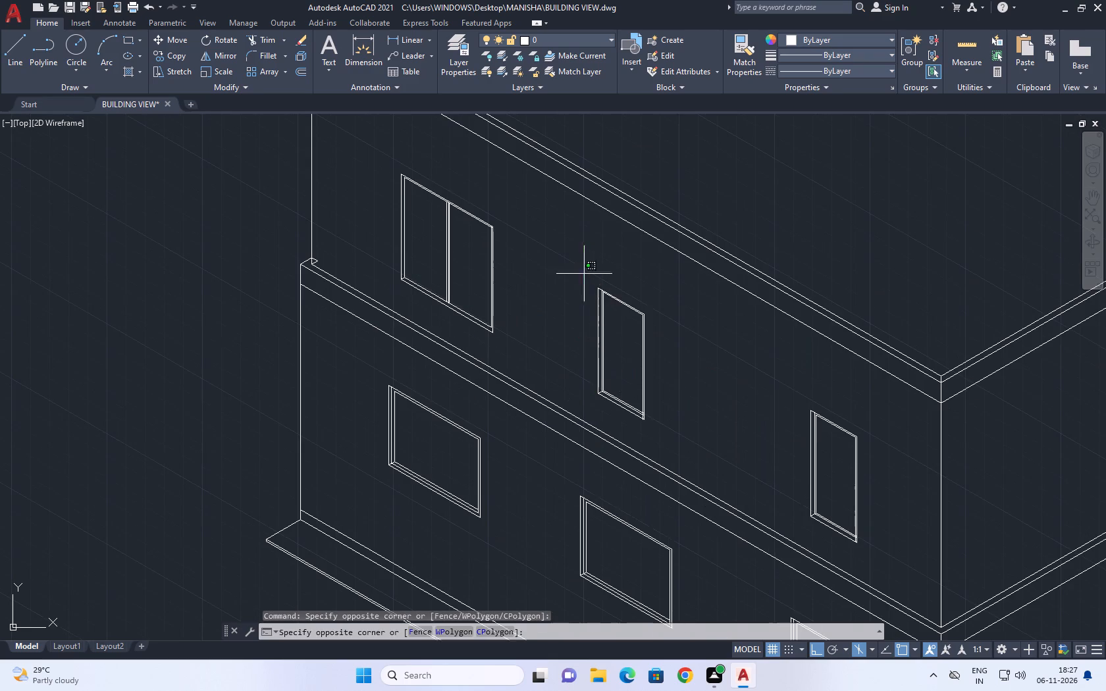
{"action": "left_click", "coordinate": [668, 430]}
{"action": "middle_click_drag", "start_coordinate": [672, 424], "coordinate": [701, 469]}
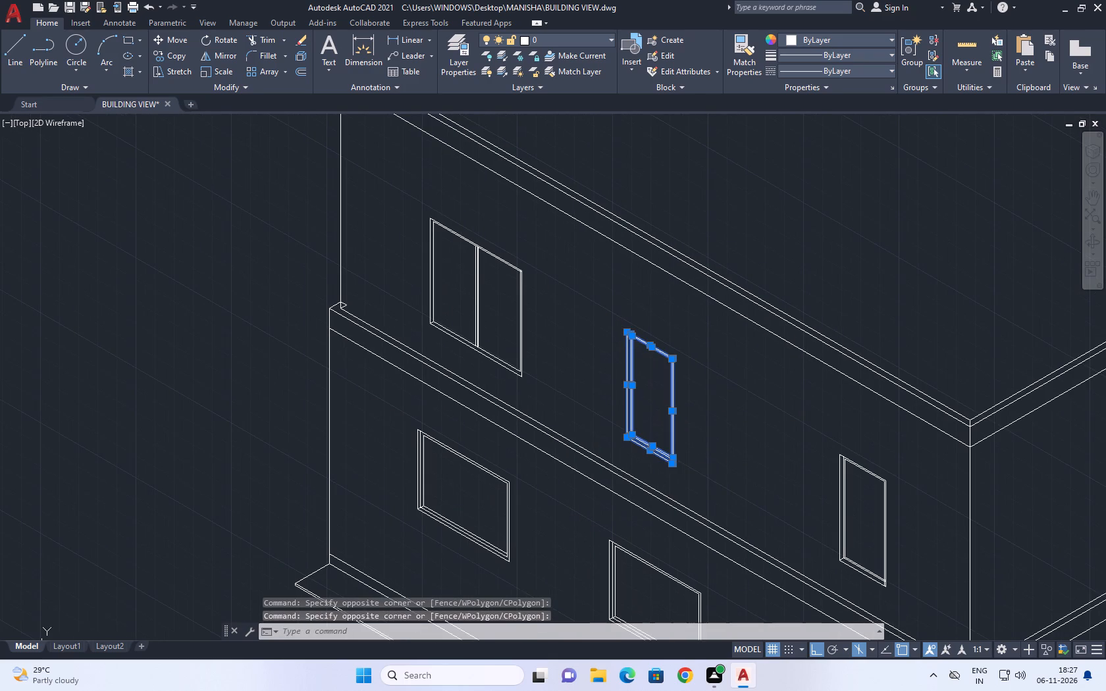
{"action": "key", "text": "m"}
{"action": "key", "text": "space"}
{"action": "left_click", "coordinate": [702, 466]}
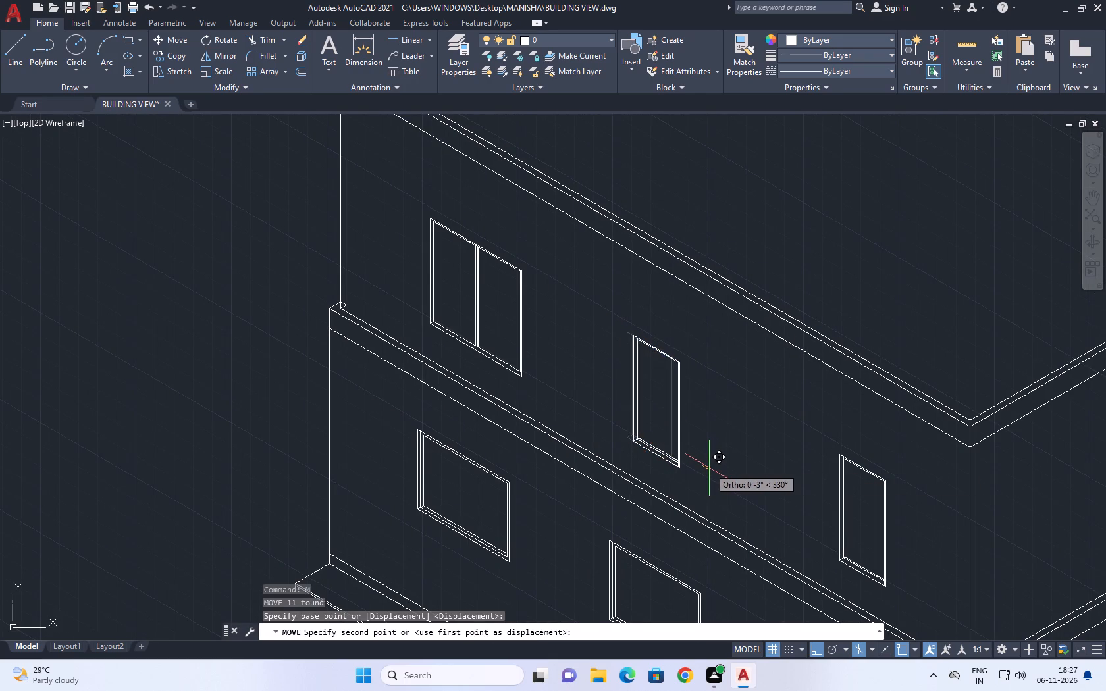
{"action": "left_click", "coordinate": [710, 469]}
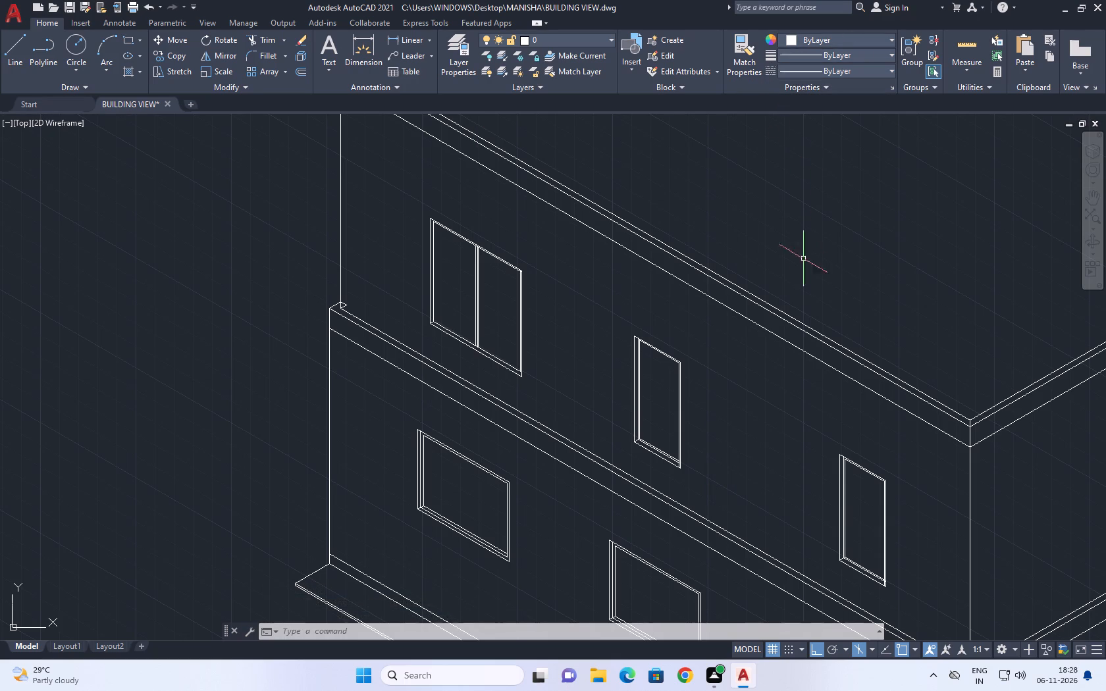
Copy the whole roof band above the upper storey, including its corner edges and both receding sides, 9'6" straight up.
{"action": "left_click_drag", "start_coordinate": [798, 263], "coordinate": [789, 273]}
{"action": "left_click", "coordinate": [754, 342]}
{"action": "middle_click_drag", "start_coordinate": [834, 304], "coordinate": [559, 220]}
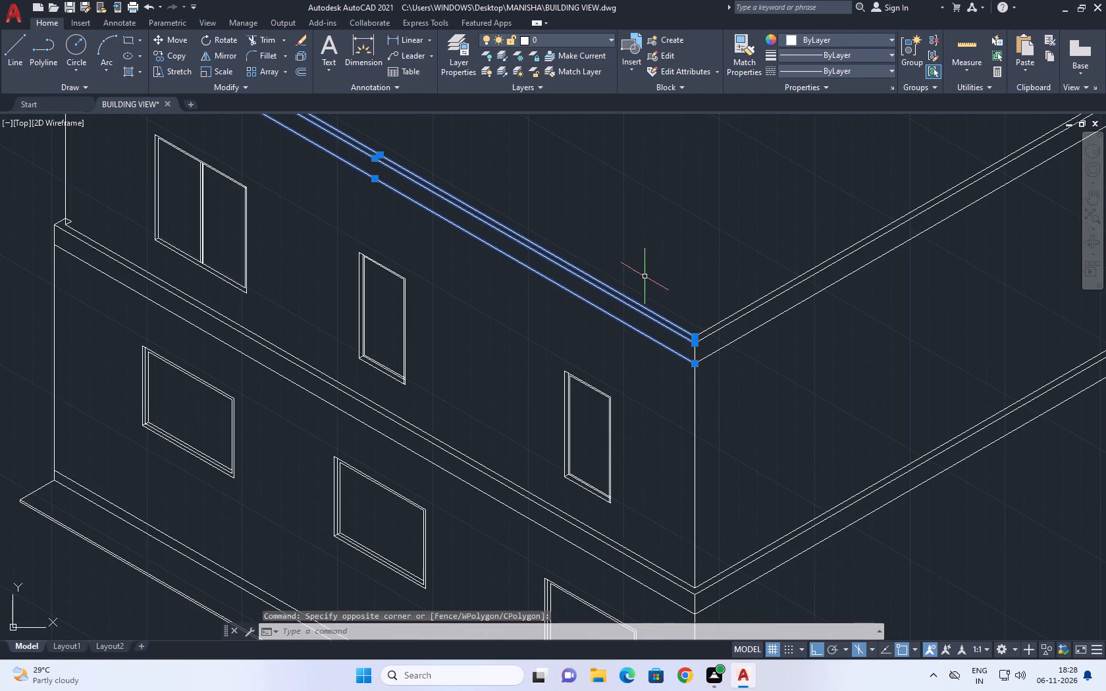
{"action": "middle_click_drag", "start_coordinate": [756, 280], "coordinate": [700, 271]}
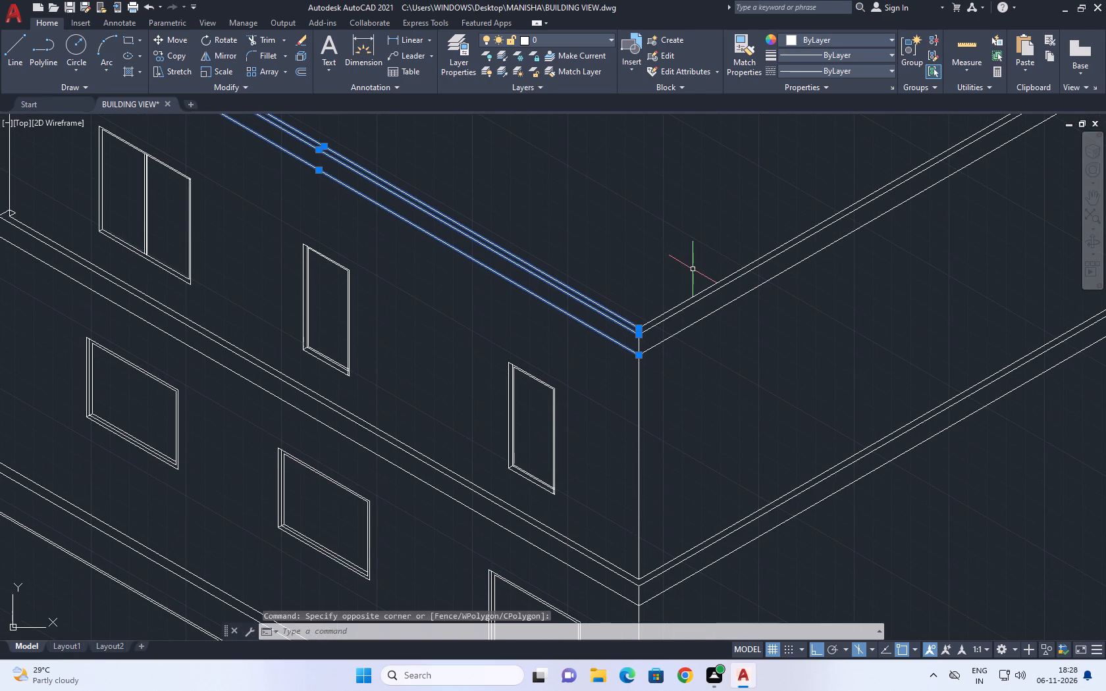
{"action": "left_click_drag", "start_coordinate": [772, 332], "coordinate": [765, 314]}
{"action": "left_click", "coordinate": [710, 229]}
{"action": "scroll", "coordinate": [723, 267], "scroll_direction": "down", "scroll_amount": 3}
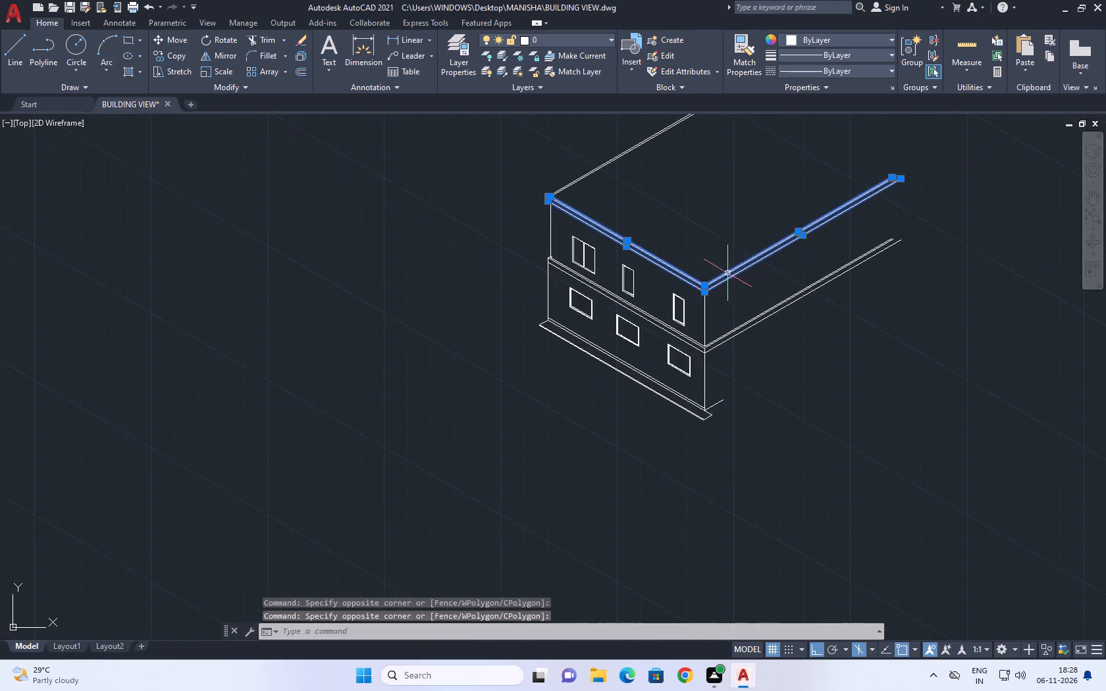
{"action": "scroll", "coordinate": [563, 211], "scroll_direction": "up", "scroll_amount": 5}
{"action": "middle_click_drag", "start_coordinate": [517, 171], "coordinate": [536, 244]}
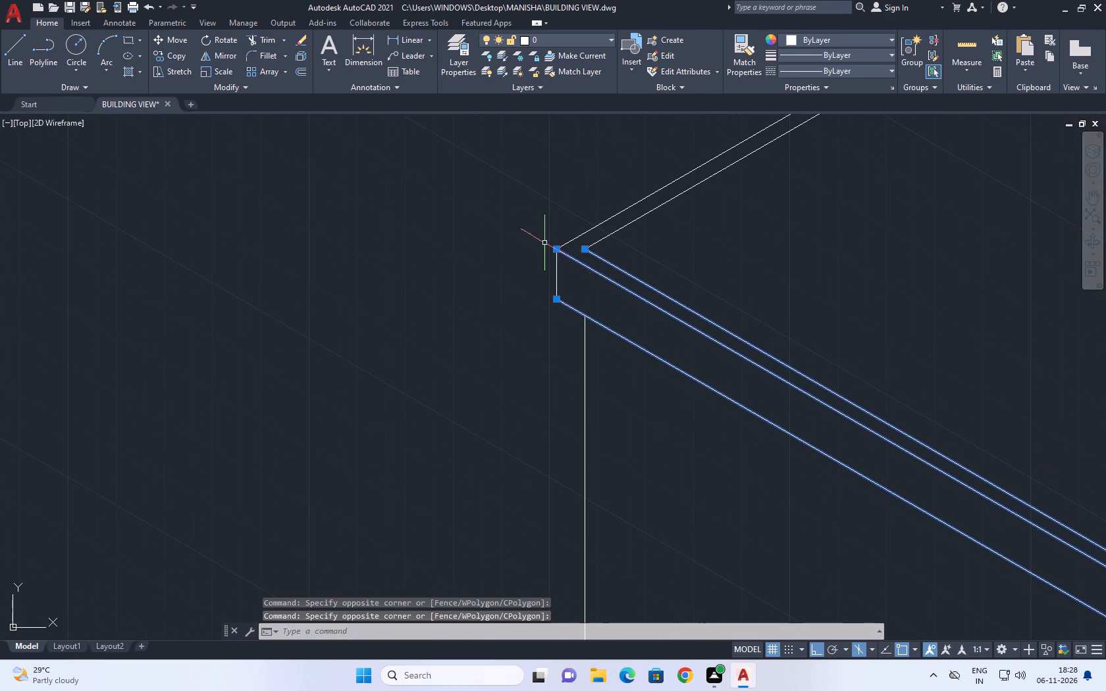
{"action": "left_click", "coordinate": [510, 217]}
{"action": "left_click", "coordinate": [595, 347]}
{"action": "middle_click_drag", "start_coordinate": [688, 233], "coordinate": [694, 304]}
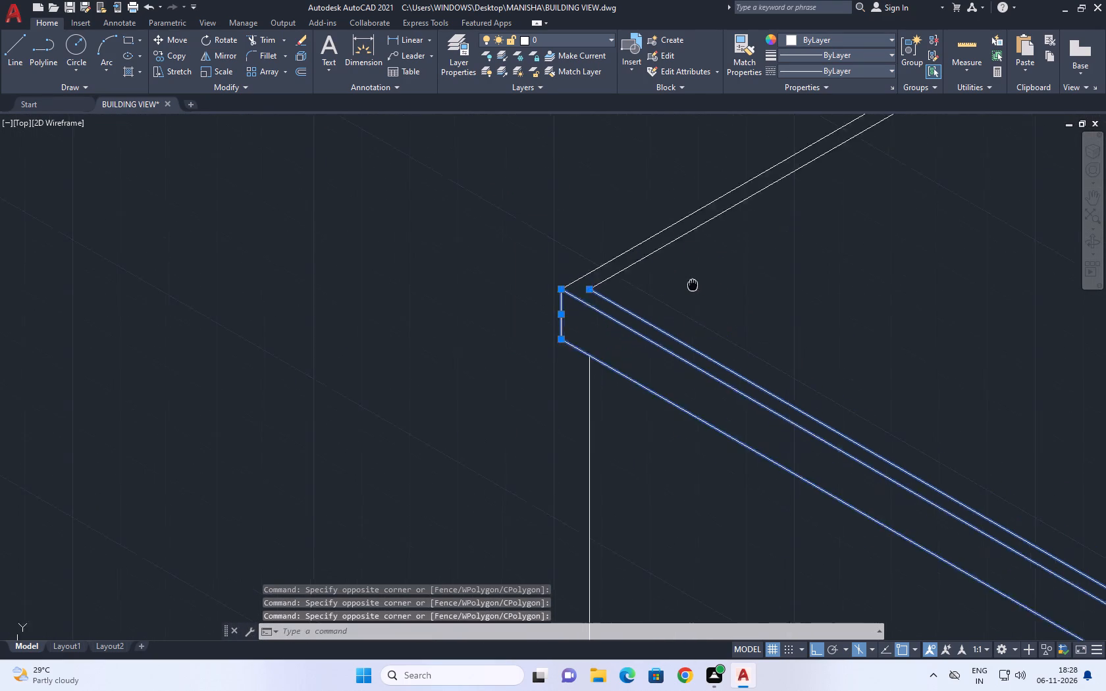
{"action": "middle_click_drag", "start_coordinate": [694, 304], "coordinate": [664, 419]}
{"action": "left_click_drag", "start_coordinate": [762, 366], "coordinate": [747, 352]}
{"action": "left_click", "coordinate": [644, 275]}
{"action": "scroll", "coordinate": [631, 286], "scroll_direction": "down", "scroll_amount": 4}
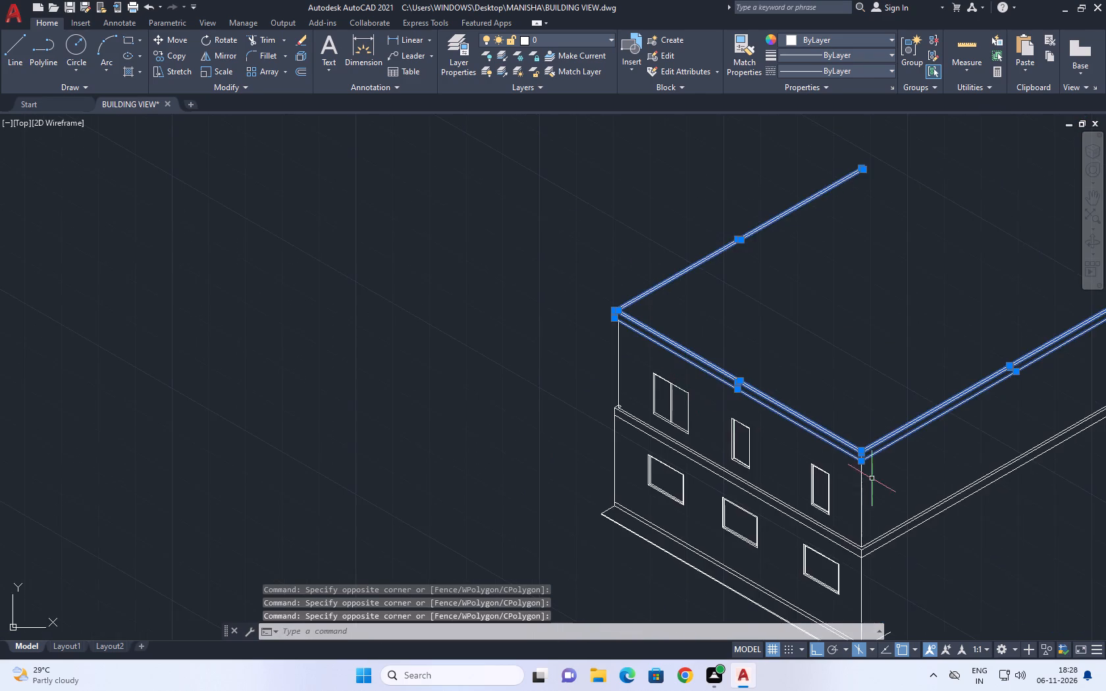
{"action": "middle_click_drag", "start_coordinate": [872, 478], "coordinate": [781, 409]}
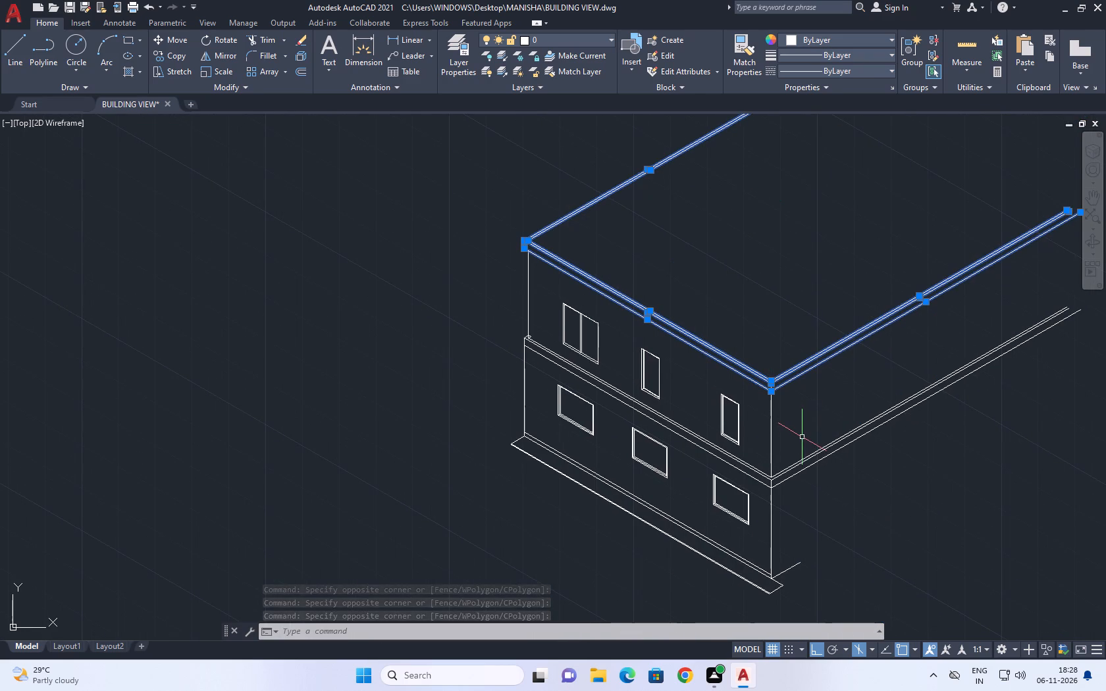
{"action": "key", "text": "c"}
{"action": "key", "text": "o"}
{"action": "key", "text": "space"}
{"action": "scroll", "coordinate": [774, 406], "scroll_direction": "up", "scroll_amount": 2}
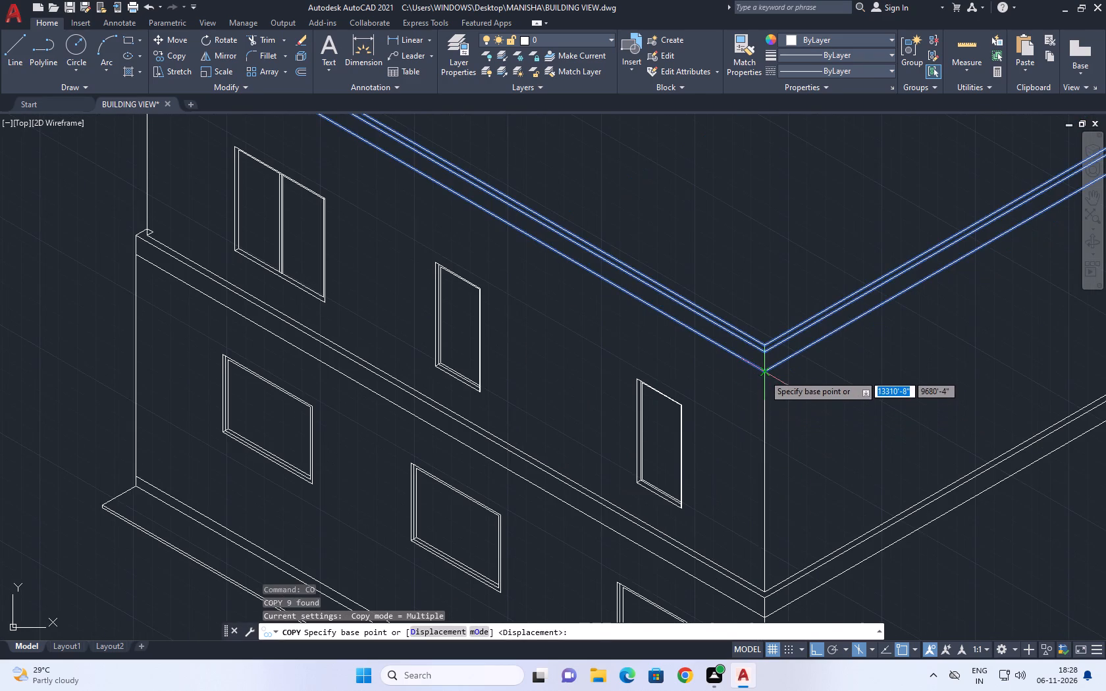
{"action": "left_click", "coordinate": [764, 373]}
{"action": "scroll", "coordinate": [758, 325], "scroll_direction": "down", "scroll_amount": 1}
{"action": "scroll", "coordinate": [741, 255], "scroll_direction": "down", "scroll_amount": 1}
{"action": "middle_click_drag", "start_coordinate": [741, 196], "coordinate": [753, 309]}
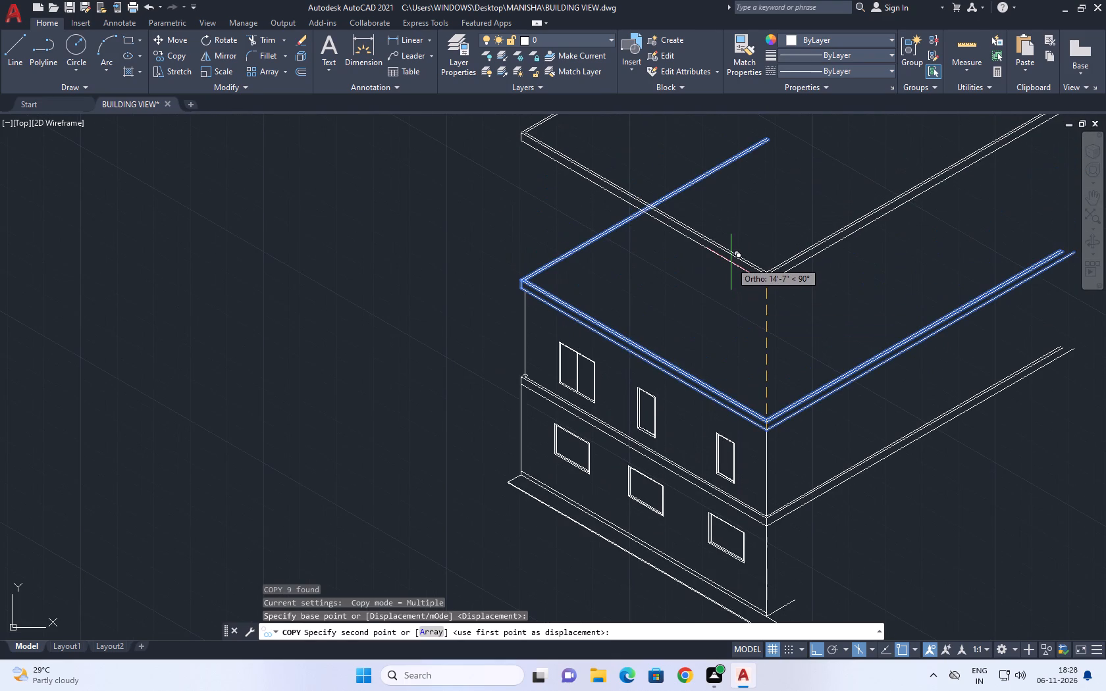
{"action": "type", "text": "9'6"}
{"action": "key", "text": "Return"}
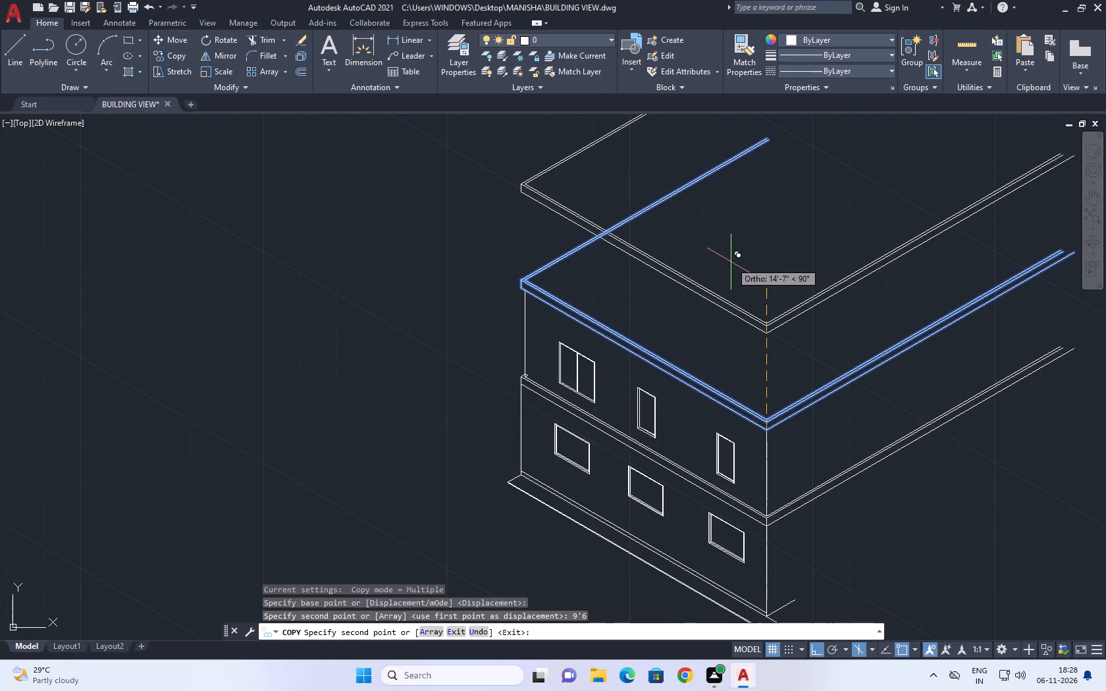
{"action": "key", "text": "Escape"}
Trim the original roof band's left receding lines where they pass behind the copied band.
{"action": "middle_click_drag", "start_coordinate": [652, 249], "coordinate": [666, 303]}
{"action": "key", "text": "t"}
{"action": "key", "text": "r"}
{"action": "key", "text": "space"}
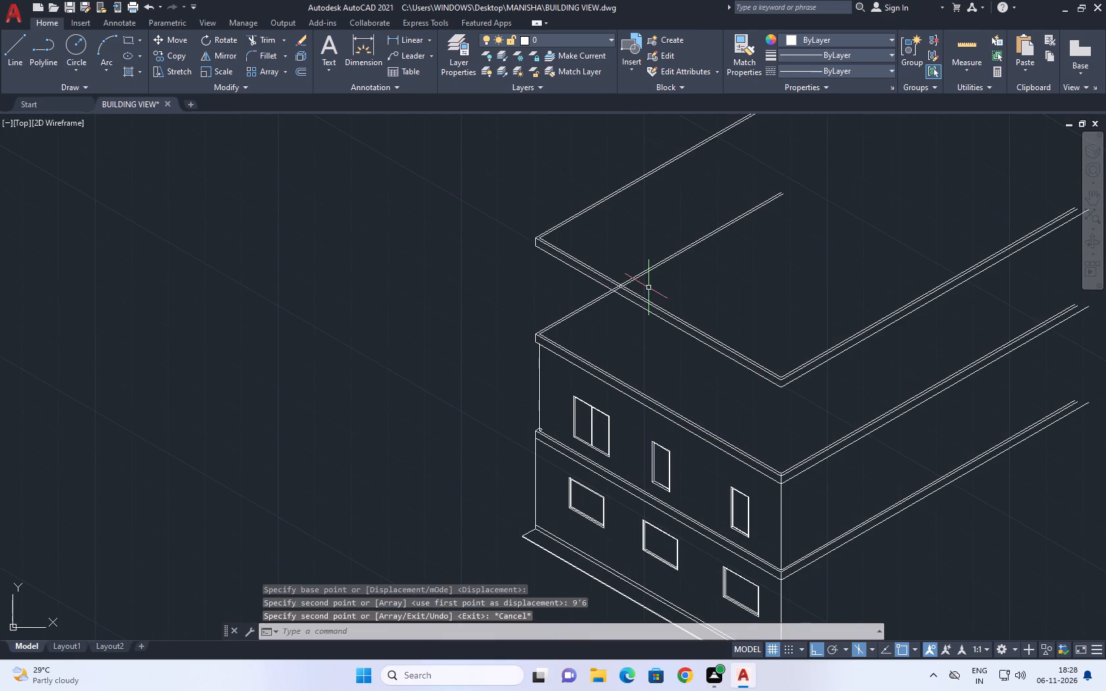
{"action": "left_click", "coordinate": [658, 251]}
{"action": "left_click", "coordinate": [708, 262]}
{"action": "key", "text": "Escape"}
{"action": "scroll", "coordinate": [597, 282], "scroll_direction": "up", "scroll_amount": 3}
{"action": "scroll", "coordinate": [658, 313], "scroll_direction": "up", "scroll_amount": 1}
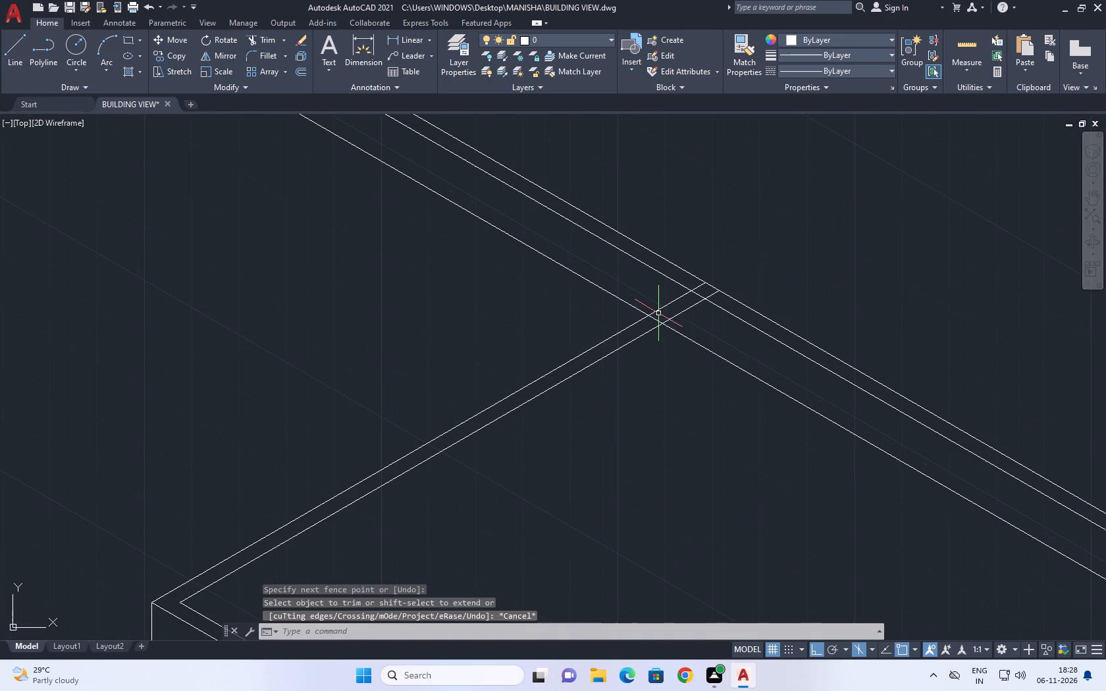
{"action": "key", "text": "t"}
{"action": "key", "text": "r"}
{"action": "key", "text": "space"}
{"action": "left_click", "coordinate": [650, 296]}
{"action": "left_click", "coordinate": [698, 326]}
{"action": "key", "text": "Escape"}
Delete the two short leftover line pieces between the copied band's upper edges.
{"action": "scroll", "coordinate": [675, 286], "scroll_direction": "up", "scroll_amount": 3}
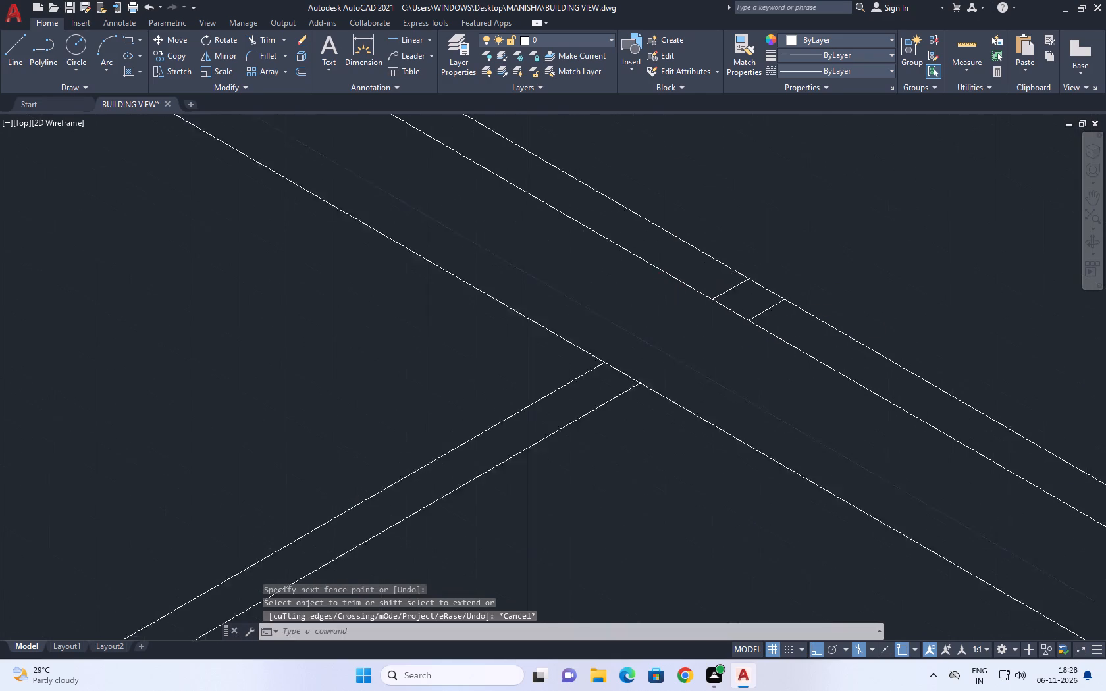
{"action": "left_click", "coordinate": [677, 197]}
{"action": "left_click_drag", "start_coordinate": [874, 374], "coordinate": [878, 390]}
{"action": "key", "text": "Delete"}
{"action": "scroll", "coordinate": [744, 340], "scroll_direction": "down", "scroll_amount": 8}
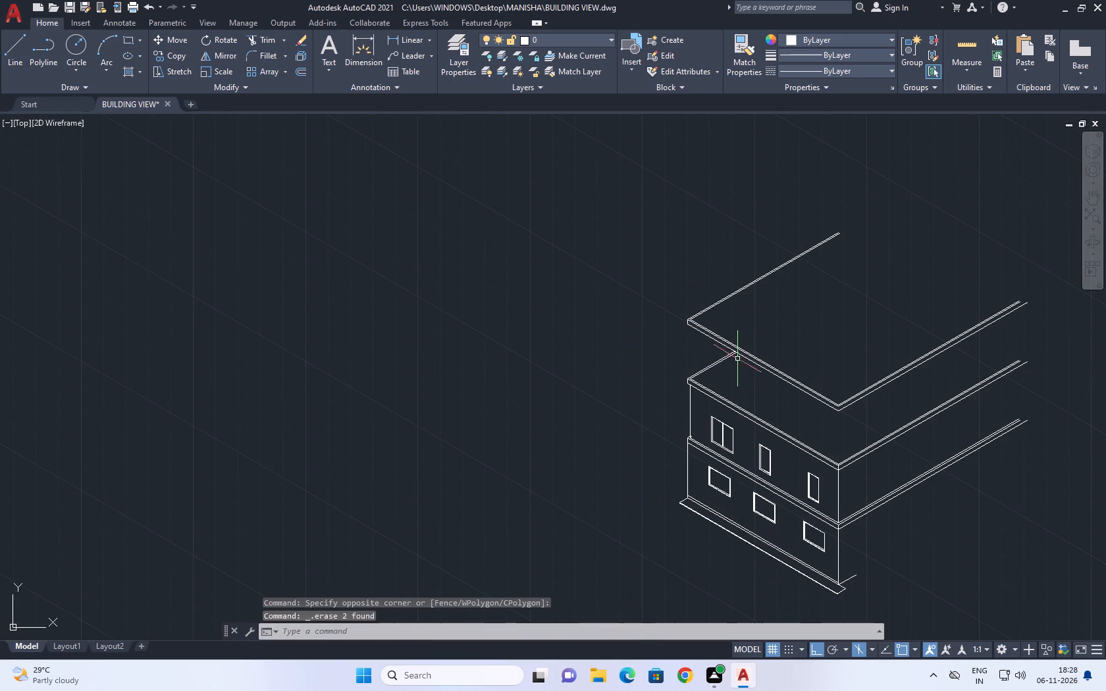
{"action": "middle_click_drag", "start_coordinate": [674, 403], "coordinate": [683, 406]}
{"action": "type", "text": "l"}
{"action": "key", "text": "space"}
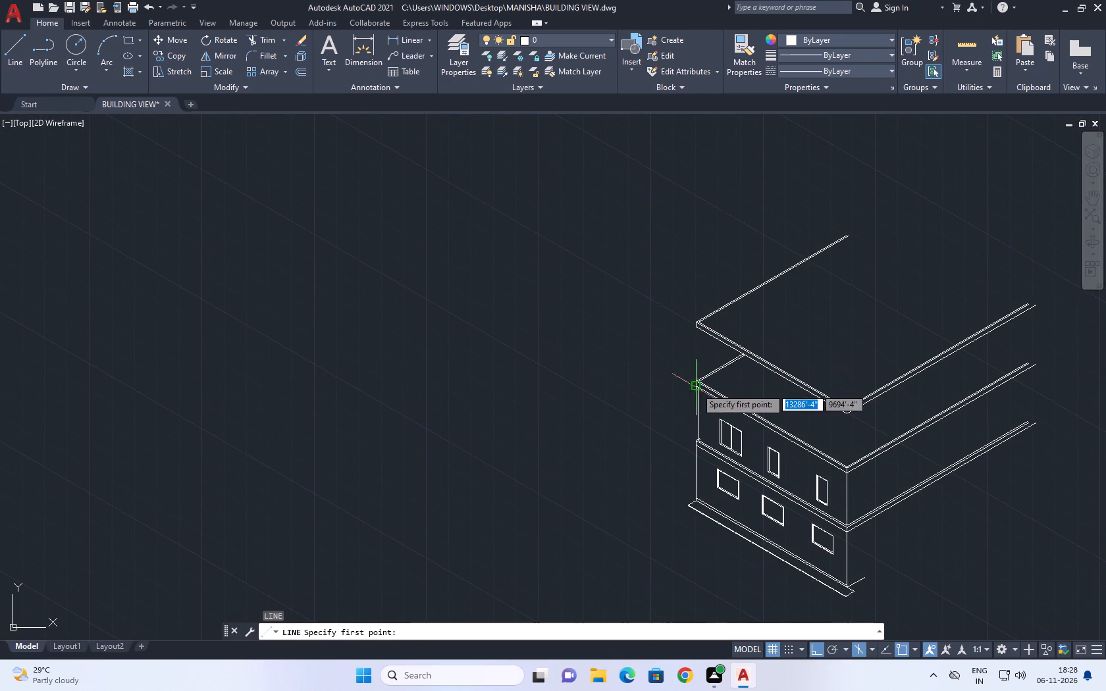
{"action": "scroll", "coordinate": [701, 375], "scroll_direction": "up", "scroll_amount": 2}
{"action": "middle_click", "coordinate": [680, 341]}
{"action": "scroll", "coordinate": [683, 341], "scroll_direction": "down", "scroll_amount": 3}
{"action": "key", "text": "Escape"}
Erase the entire copied roof band above the building, including its leftover short vertical corner edge.
{"action": "scroll", "coordinate": [766, 386], "scroll_direction": "up", "scroll_amount": 2}
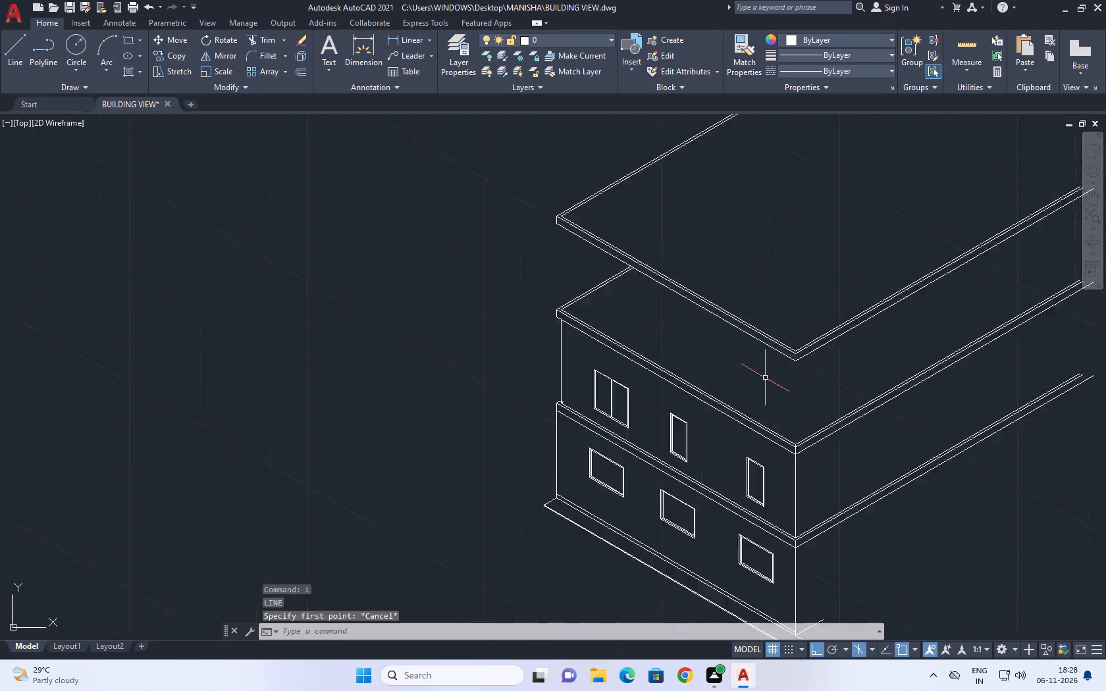
{"action": "left_click_drag", "start_coordinate": [822, 380], "coordinate": [815, 371]}
{"action": "left_click", "coordinate": [768, 319]}
{"action": "middle_click_drag", "start_coordinate": [693, 295], "coordinate": [568, 389]}
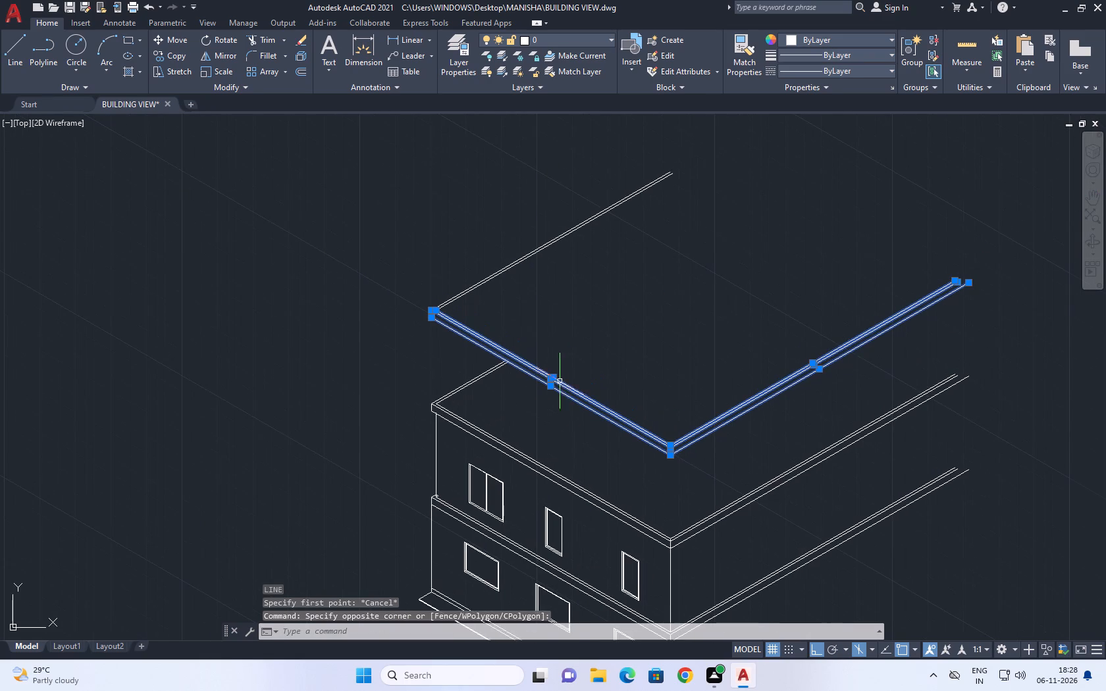
{"action": "middle_click_drag", "start_coordinate": [563, 363], "coordinate": [533, 374]}
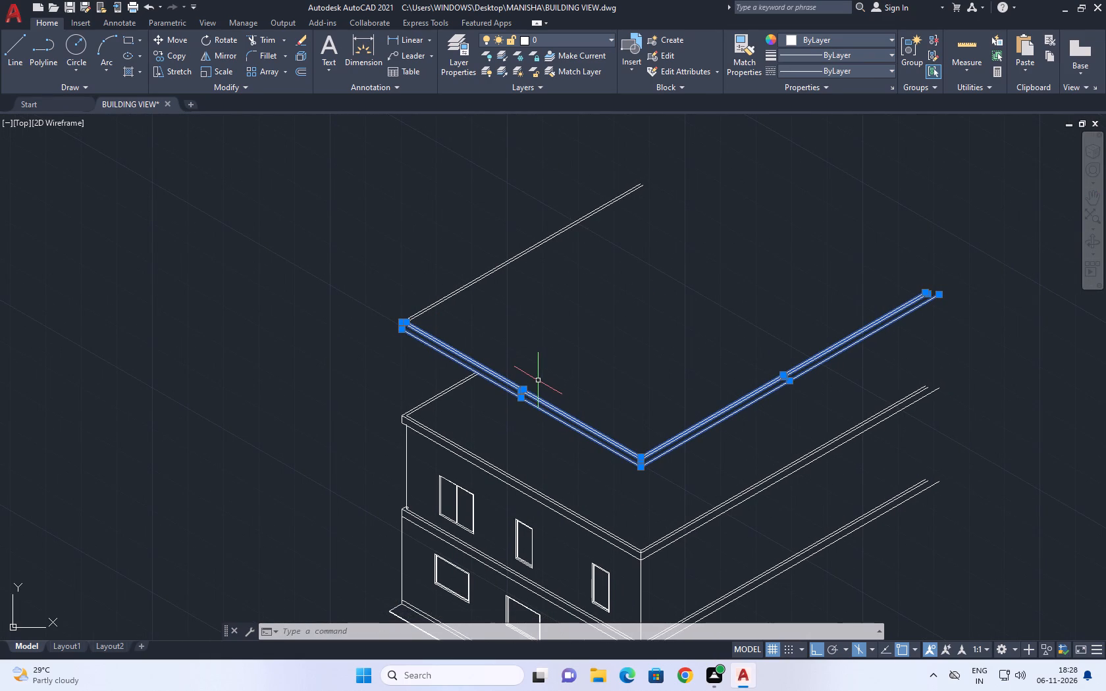
{"action": "middle_click_drag", "start_coordinate": [552, 369], "coordinate": [489, 392]}
{"action": "left_click_drag", "start_coordinate": [601, 317], "coordinate": [558, 298]}
{"action": "left_click_drag", "start_coordinate": [444, 228], "coordinate": [427, 226]}
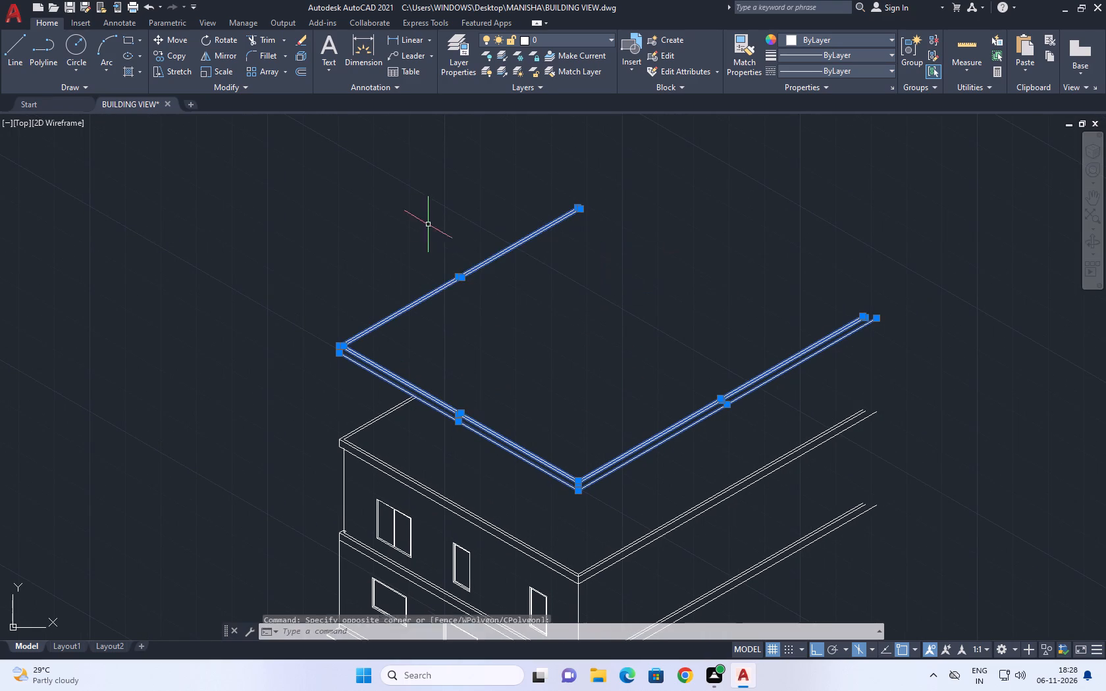
{"action": "left_click_drag", "start_coordinate": [427, 226], "coordinate": [427, 227]}
{"action": "right_click", "coordinate": [433, 261]}
{"action": "left_click", "coordinate": [481, 345]}
{"action": "scroll", "coordinate": [330, 377], "scroll_direction": "up", "scroll_amount": 2}
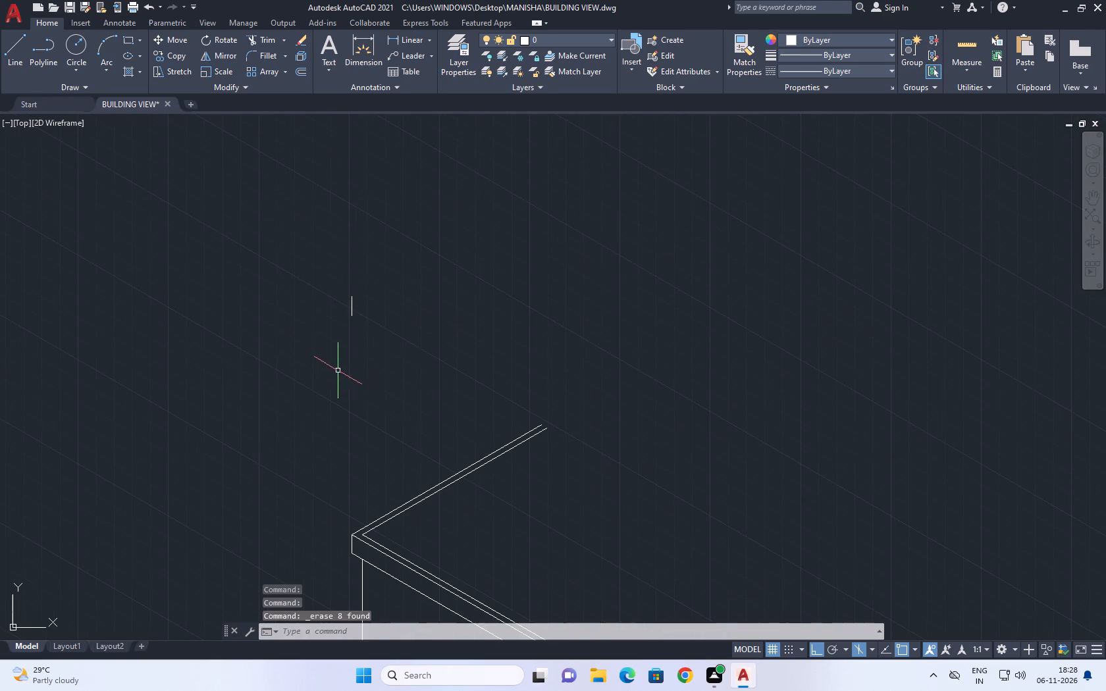
{"action": "left_click_drag", "start_coordinate": [393, 355], "coordinate": [379, 339]}
{"action": "left_click_drag", "start_coordinate": [290, 267], "coordinate": [264, 265]}
{"action": "right_click_drag", "start_coordinate": [523, 296], "coordinate": [521, 287]}
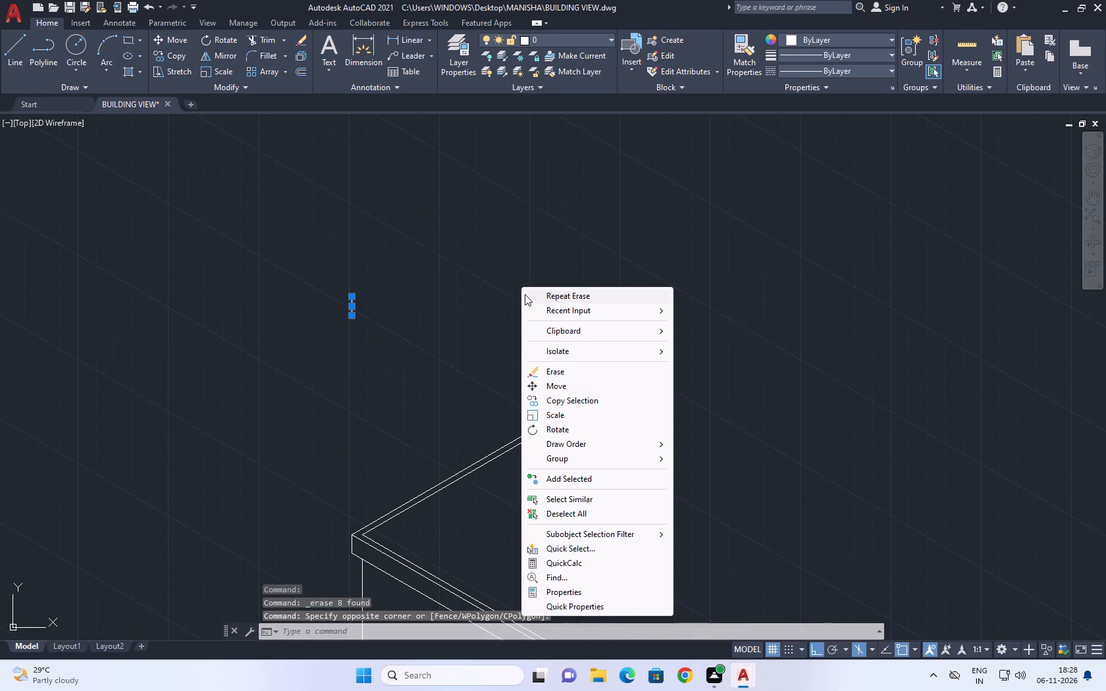
{"action": "left_click", "coordinate": [569, 371]}
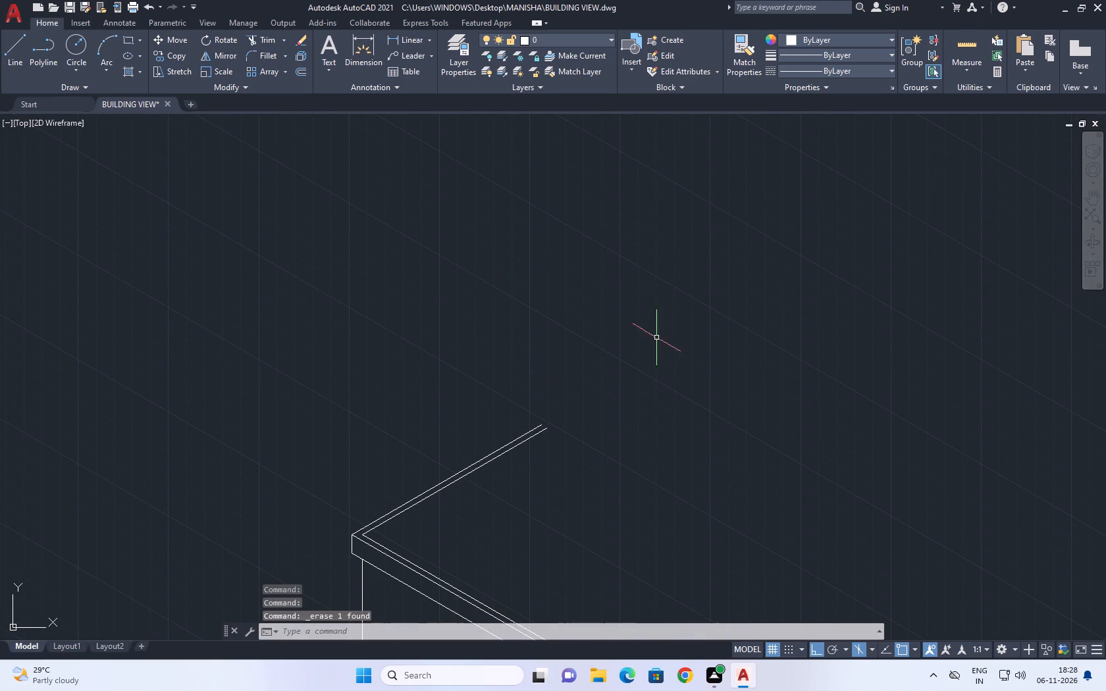
Draw a vertical line 9'6" upward from the inner left corner of the upper storey's roof band.
{"action": "middle_click_drag", "start_coordinate": [669, 343], "coordinate": [566, 278]}
{"action": "middle_click_drag", "start_coordinate": [228, 536], "coordinate": [336, 394]}
{"action": "middle_click_drag", "start_coordinate": [507, 368], "coordinate": [470, 356]}
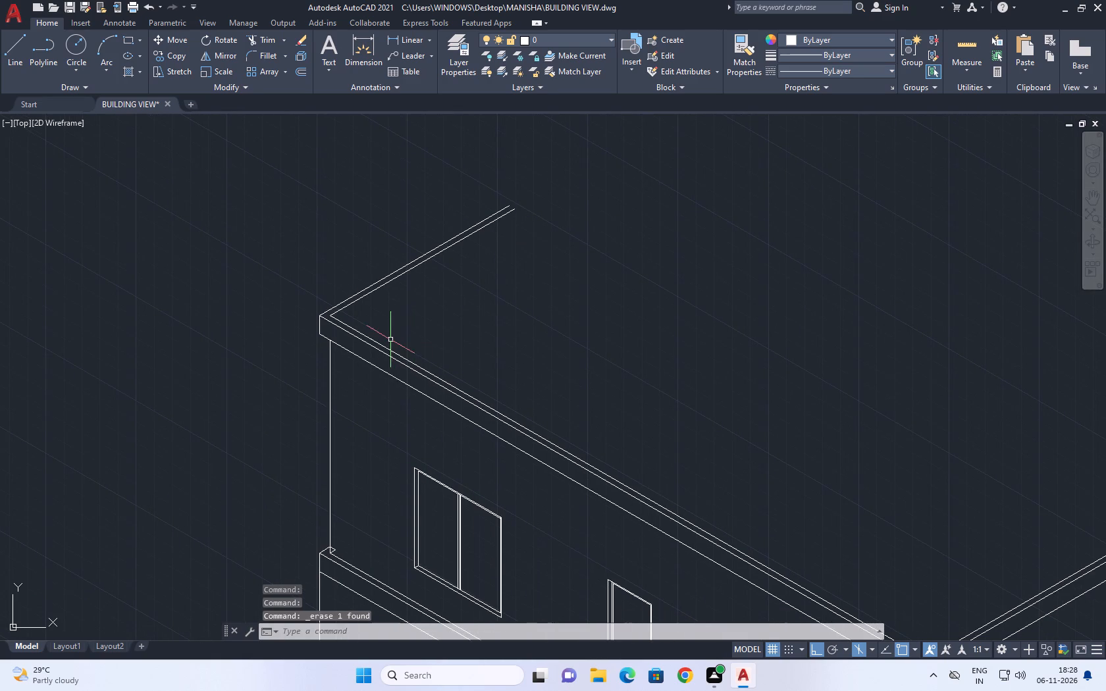
{"action": "middle_click_drag", "start_coordinate": [347, 325], "coordinate": [373, 344]}
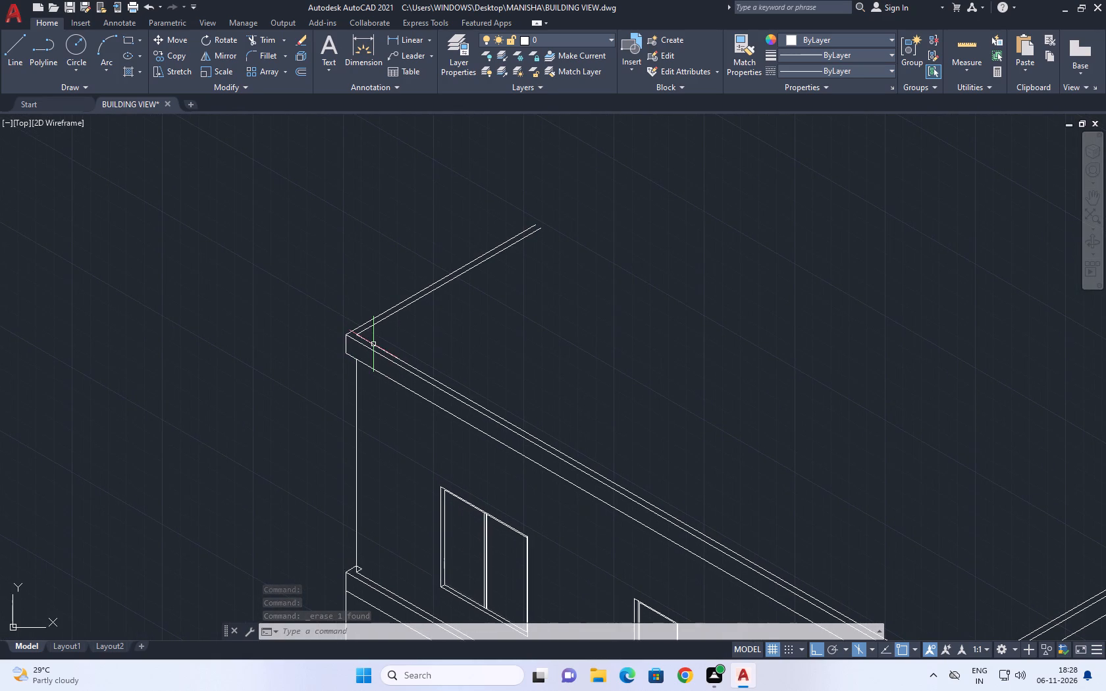
{"action": "type", "text": "l"}
{"action": "key", "text": "space"}
{"action": "scroll", "coordinate": [361, 327], "scroll_direction": "up", "scroll_amount": 1}
{"action": "left_click", "coordinate": [354, 340]}
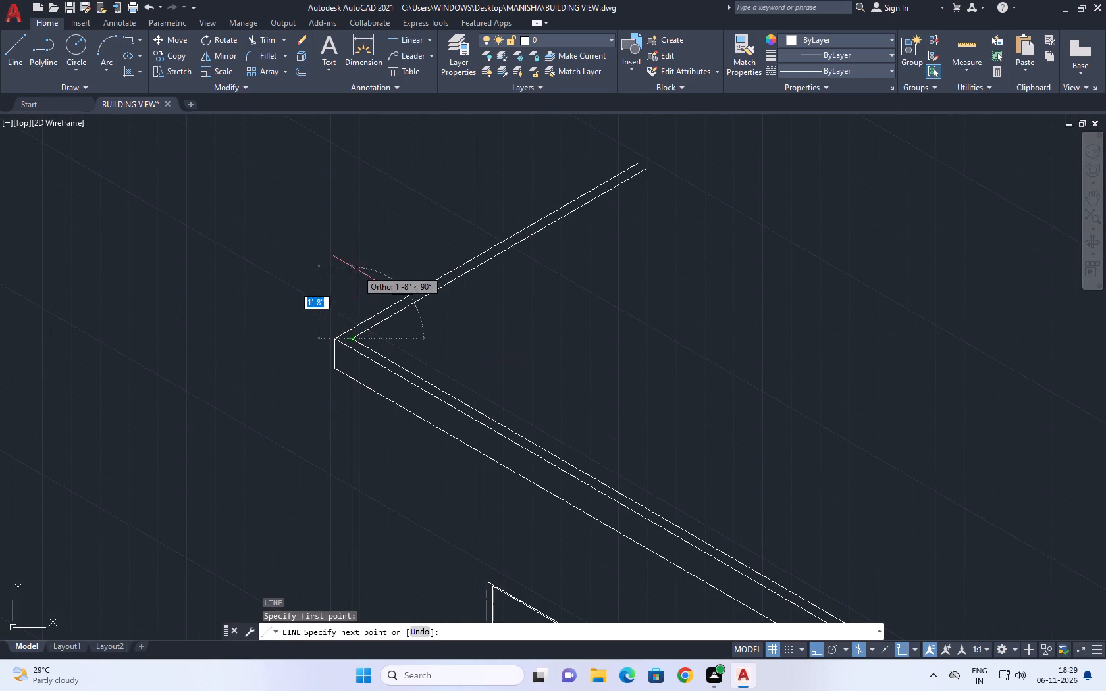
{"action": "scroll", "coordinate": [359, 223], "scroll_direction": "up", "scroll_amount": 1}
{"action": "middle_click_drag", "start_coordinate": [366, 226], "coordinate": [463, 506]}
{"action": "scroll", "coordinate": [467, 498], "scroll_direction": "down", "scroll_amount": 4}
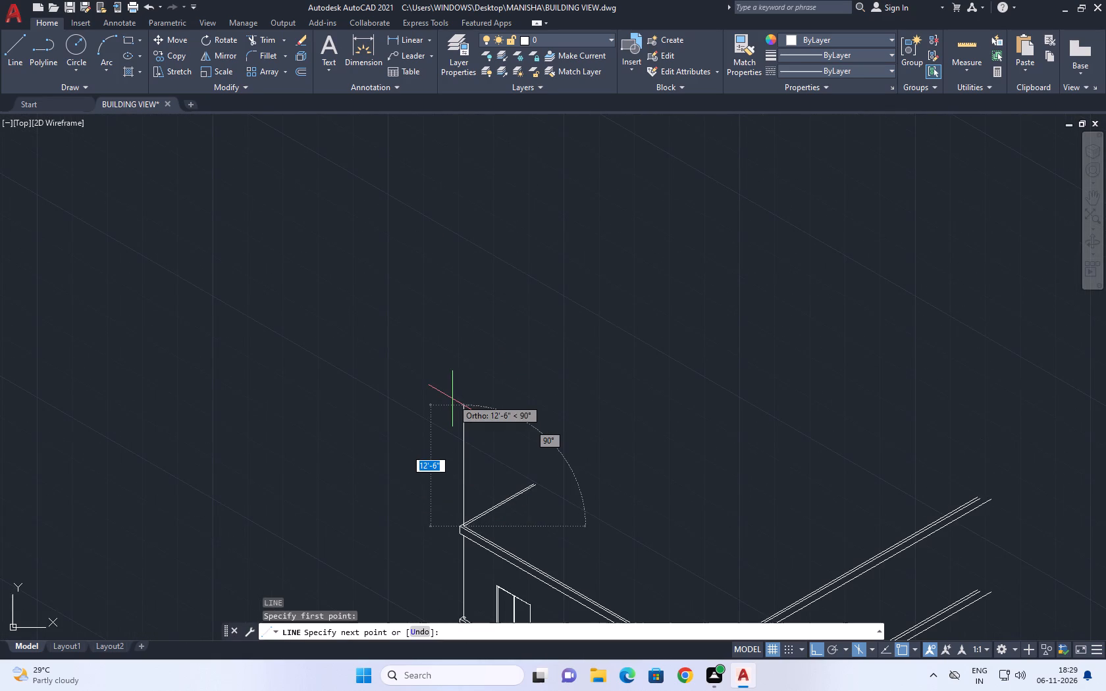
{"action": "type", "text": "9'6"}
{"action": "key", "text": "Return"}
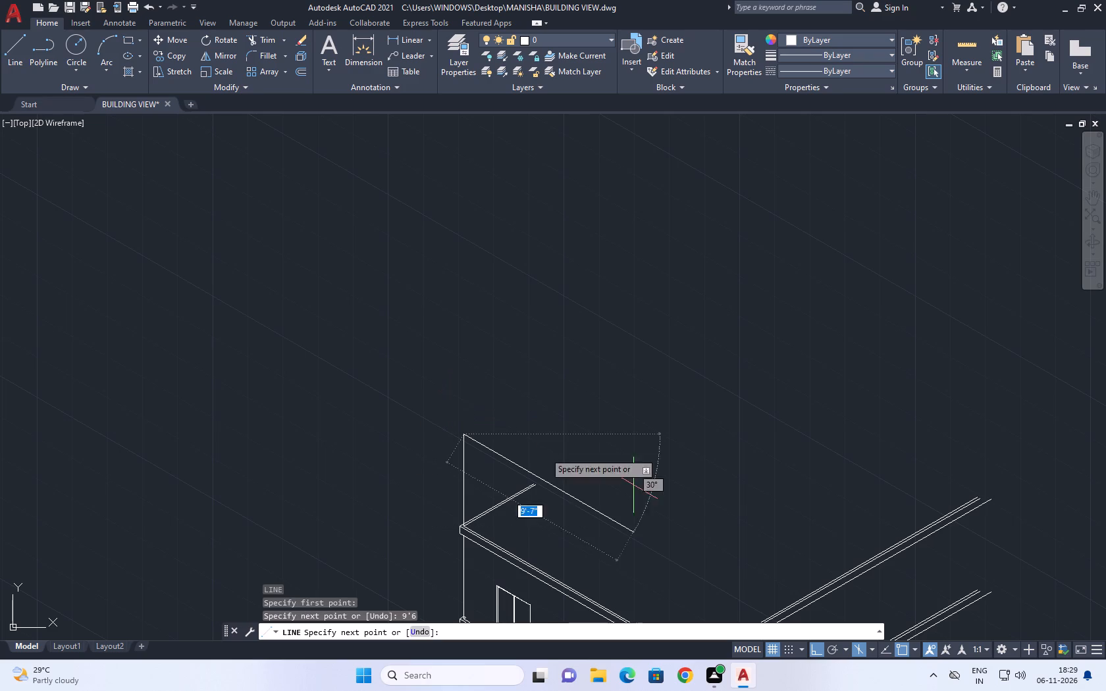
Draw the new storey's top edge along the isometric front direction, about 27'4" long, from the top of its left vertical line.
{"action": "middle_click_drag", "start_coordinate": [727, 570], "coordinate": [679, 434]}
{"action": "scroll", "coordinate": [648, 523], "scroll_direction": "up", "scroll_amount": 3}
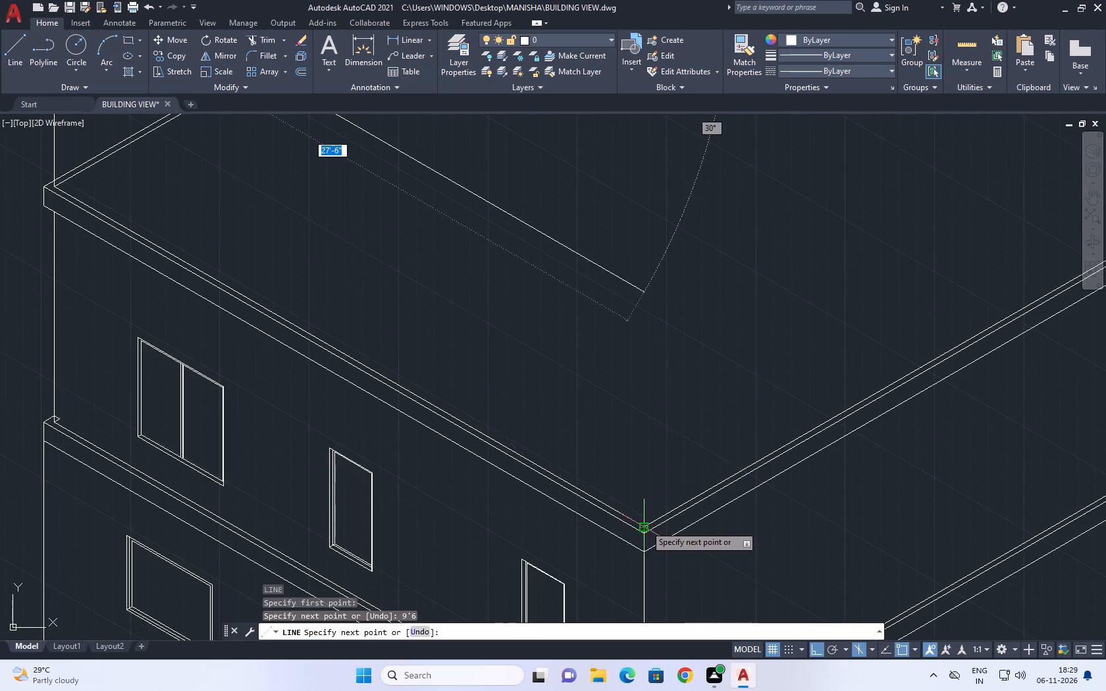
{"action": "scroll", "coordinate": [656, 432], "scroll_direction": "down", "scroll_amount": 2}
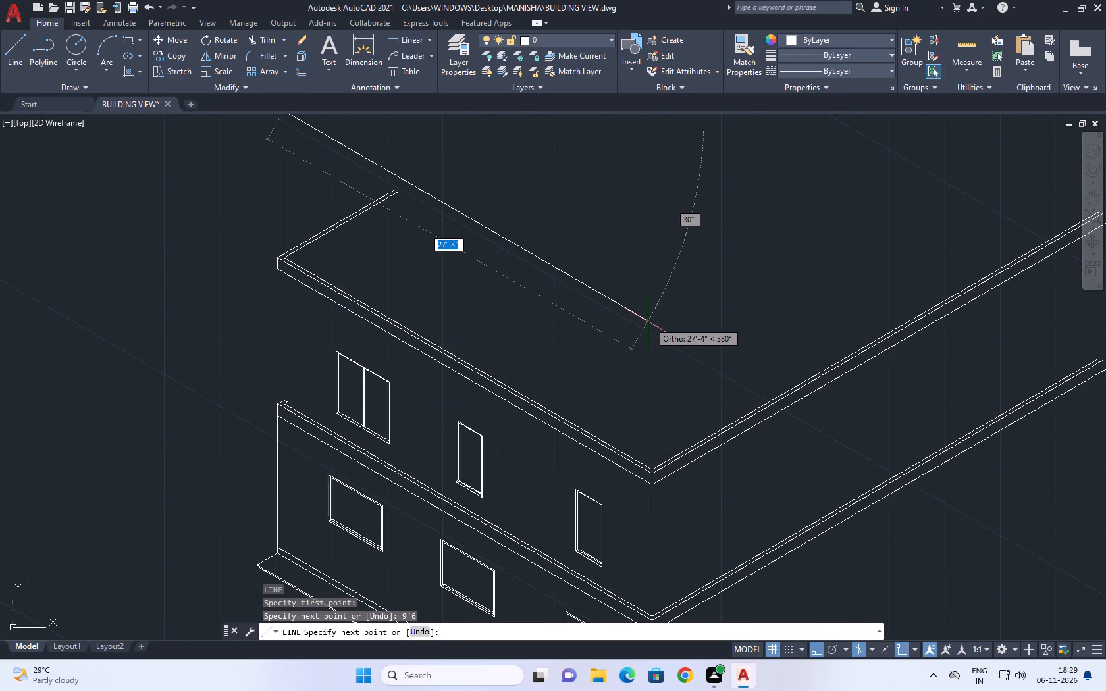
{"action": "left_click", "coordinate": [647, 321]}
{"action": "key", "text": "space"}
Draw a vertical line upward from the inner front corner of the upper roof band to beyond the new storey's top edge.
{"action": "key", "text": "space"}
{"action": "scroll", "coordinate": [650, 471], "scroll_direction": "up", "scroll_amount": 2}
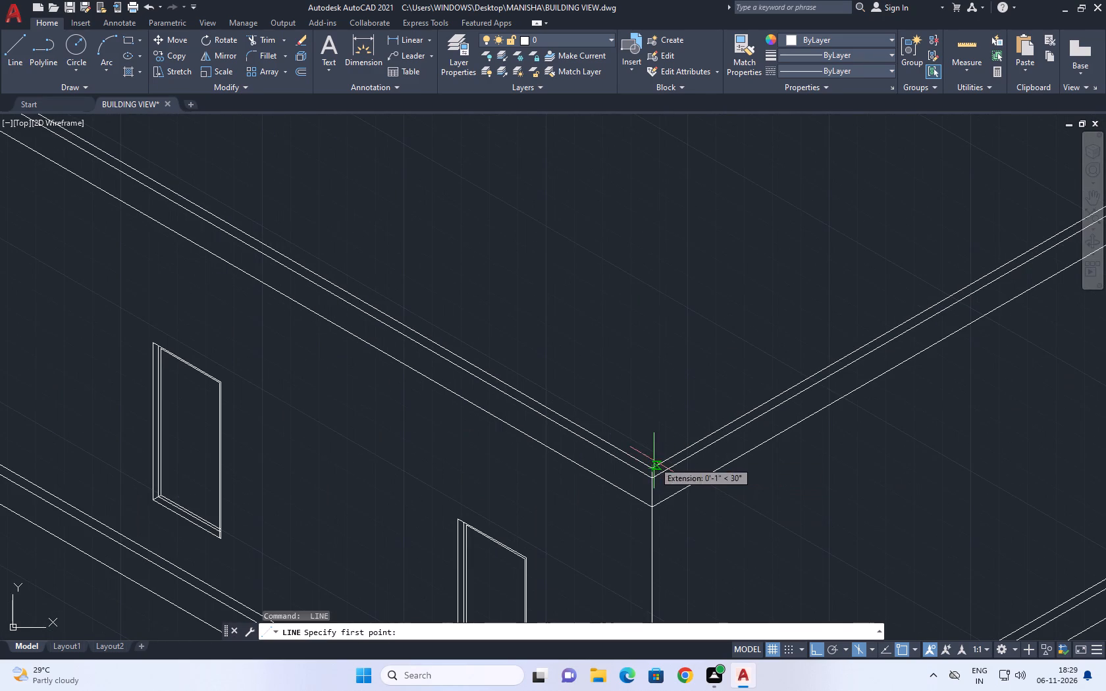
{"action": "left_click", "coordinate": [650, 466]}
{"action": "scroll", "coordinate": [633, 337], "scroll_direction": "down", "scroll_amount": 1}
{"action": "middle_click_drag", "start_coordinate": [637, 217], "coordinate": [658, 298]}
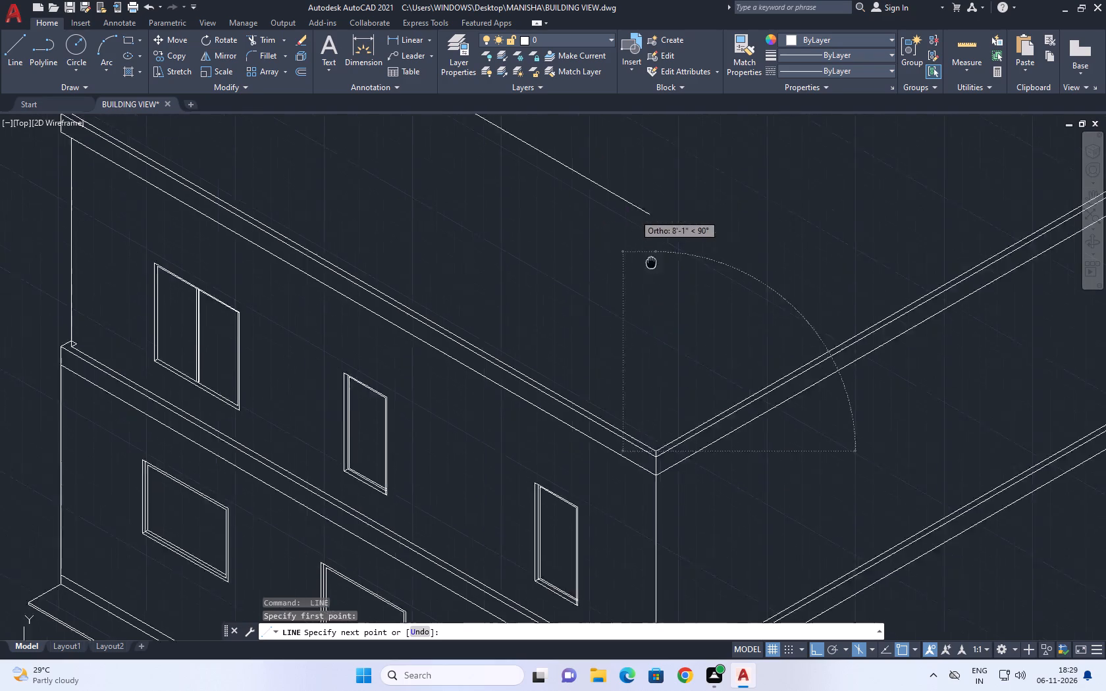
{"action": "middle_click_drag", "start_coordinate": [658, 298], "coordinate": [667, 399]}
{"action": "left_click", "coordinate": [665, 315]}
{"action": "key", "text": "space"}
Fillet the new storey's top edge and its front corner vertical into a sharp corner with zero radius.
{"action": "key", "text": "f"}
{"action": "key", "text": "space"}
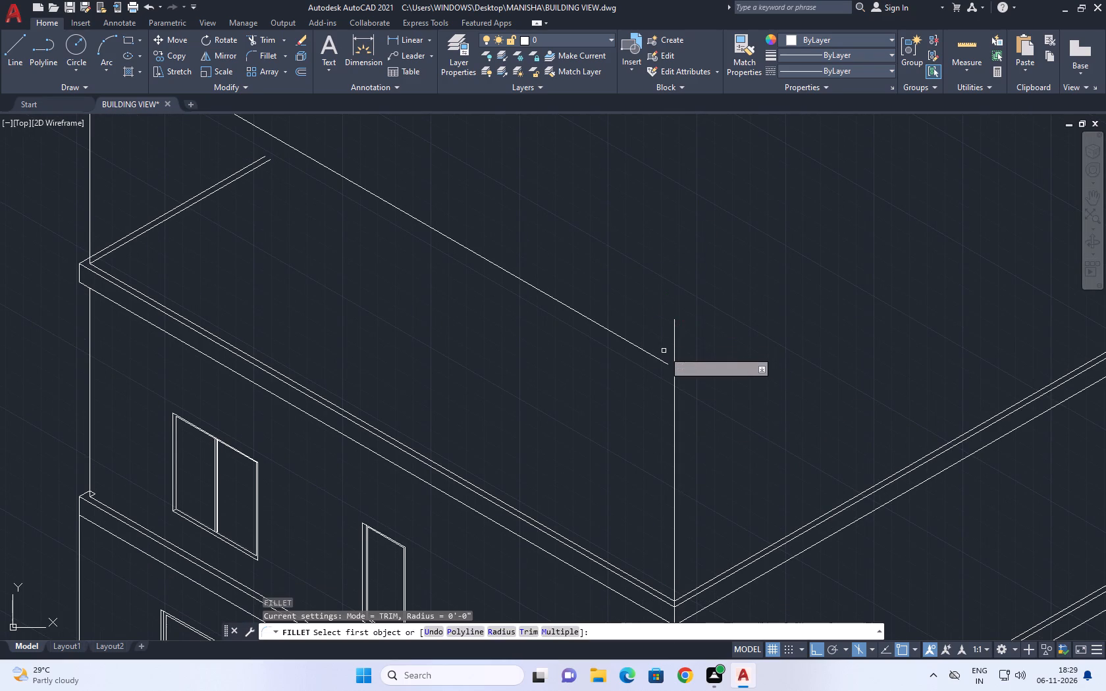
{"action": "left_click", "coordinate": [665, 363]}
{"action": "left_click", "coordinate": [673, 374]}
Draw a short line about 4" long at 150° from the upper band's inner left corner, crossing its outer receding edge.
{"action": "scroll", "coordinate": [674, 378], "scroll_direction": "down", "scroll_amount": 3}
{"action": "middle_click_drag", "start_coordinate": [740, 344], "coordinate": [650, 413]}
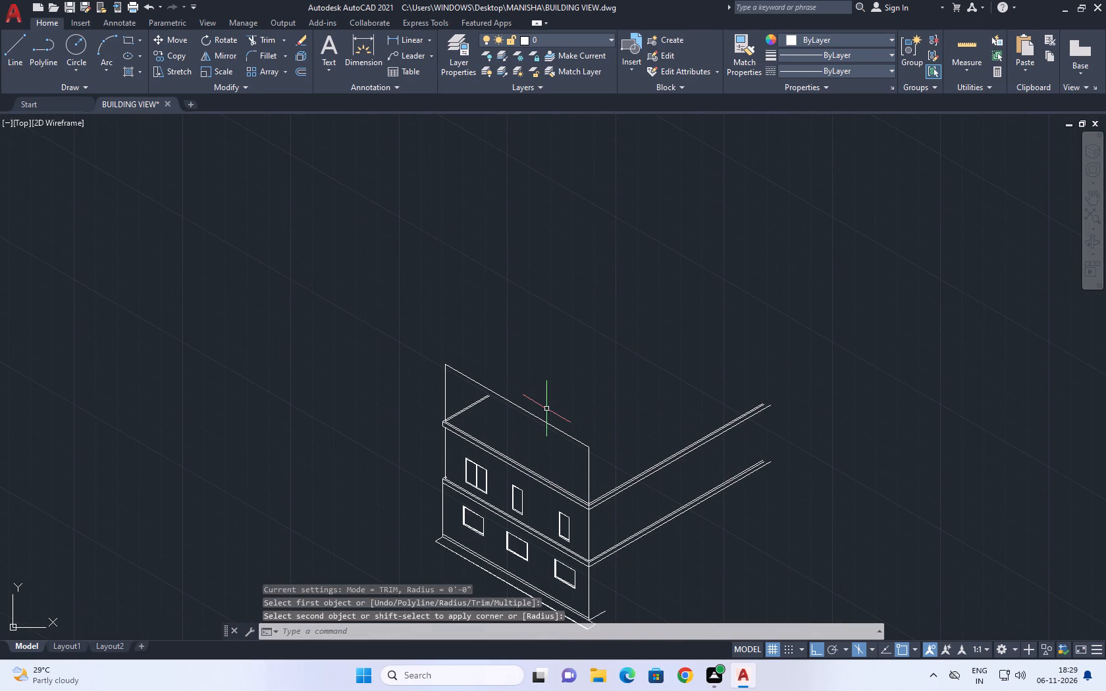
{"action": "middle_click_drag", "start_coordinate": [496, 441], "coordinate": [618, 384]}
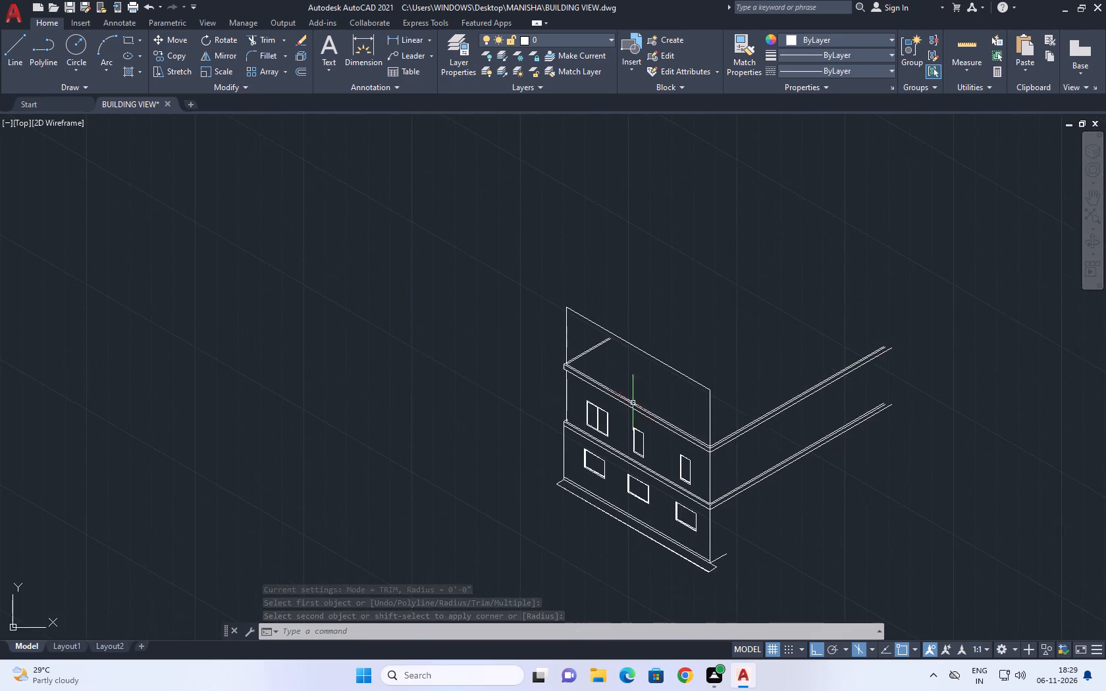
{"action": "middle_click_drag", "start_coordinate": [789, 495], "coordinate": [714, 409]}
{"action": "scroll", "coordinate": [512, 281], "scroll_direction": "up", "scroll_amount": 3}
{"action": "middle_click_drag", "start_coordinate": [503, 240], "coordinate": [558, 347]}
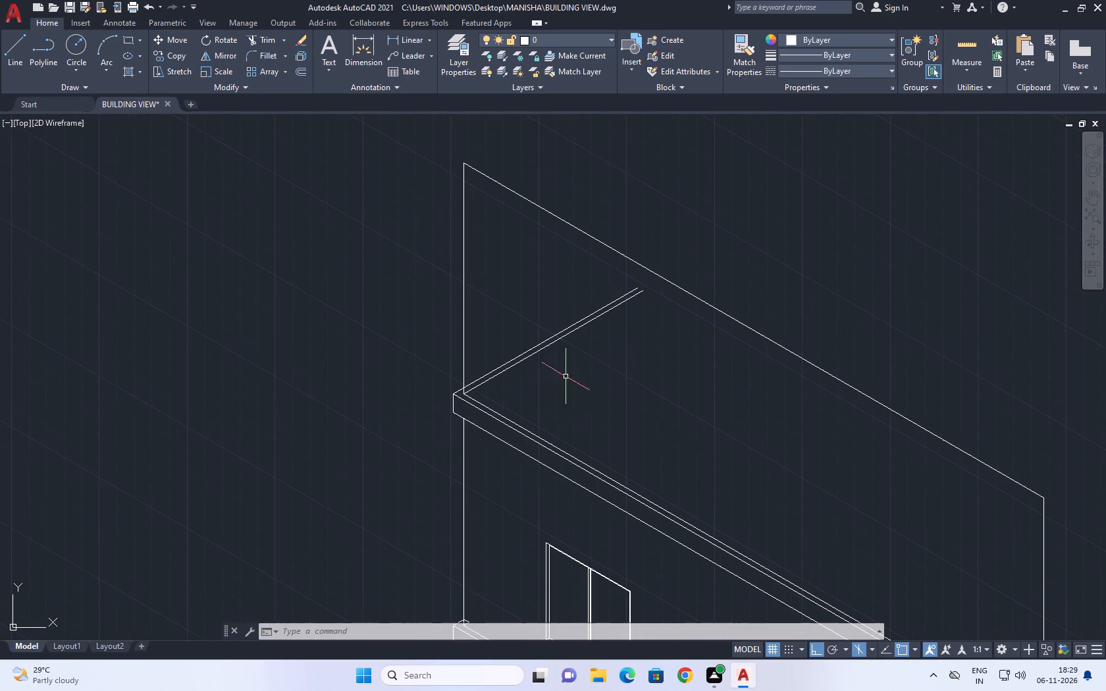
{"action": "type", "text": "l"}
{"action": "key", "text": "space"}
{"action": "scroll", "coordinate": [445, 397], "scroll_direction": "up", "scroll_amount": 3}
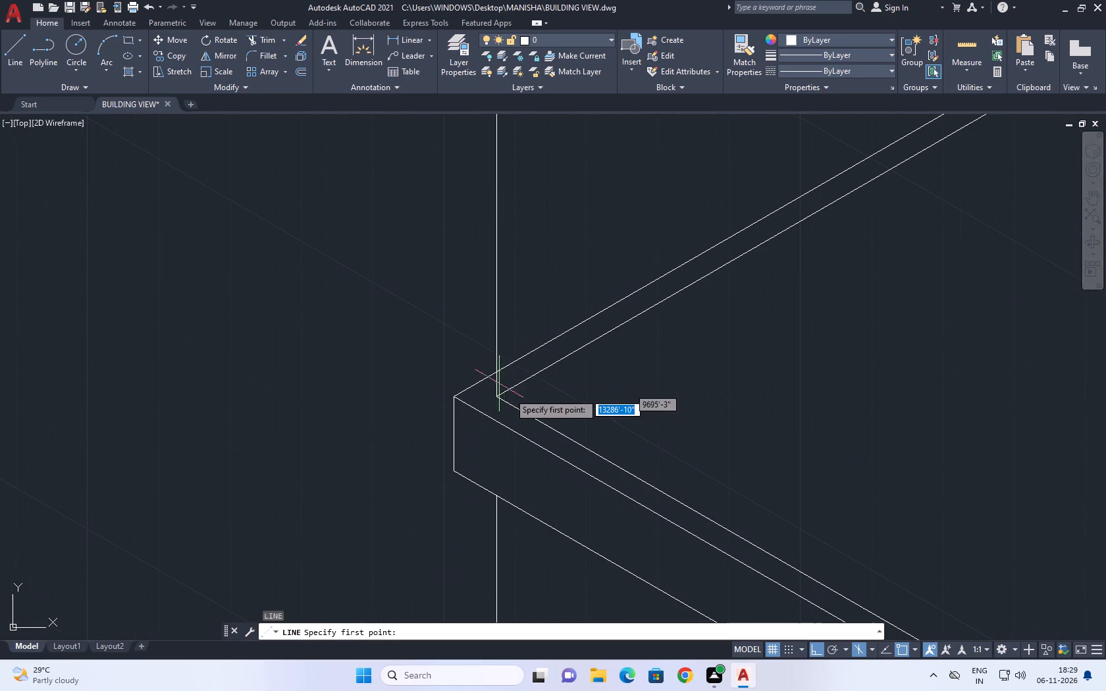
{"action": "left_click", "coordinate": [500, 395]}
{"action": "scroll", "coordinate": [489, 380], "scroll_direction": "up", "scroll_amount": 2}
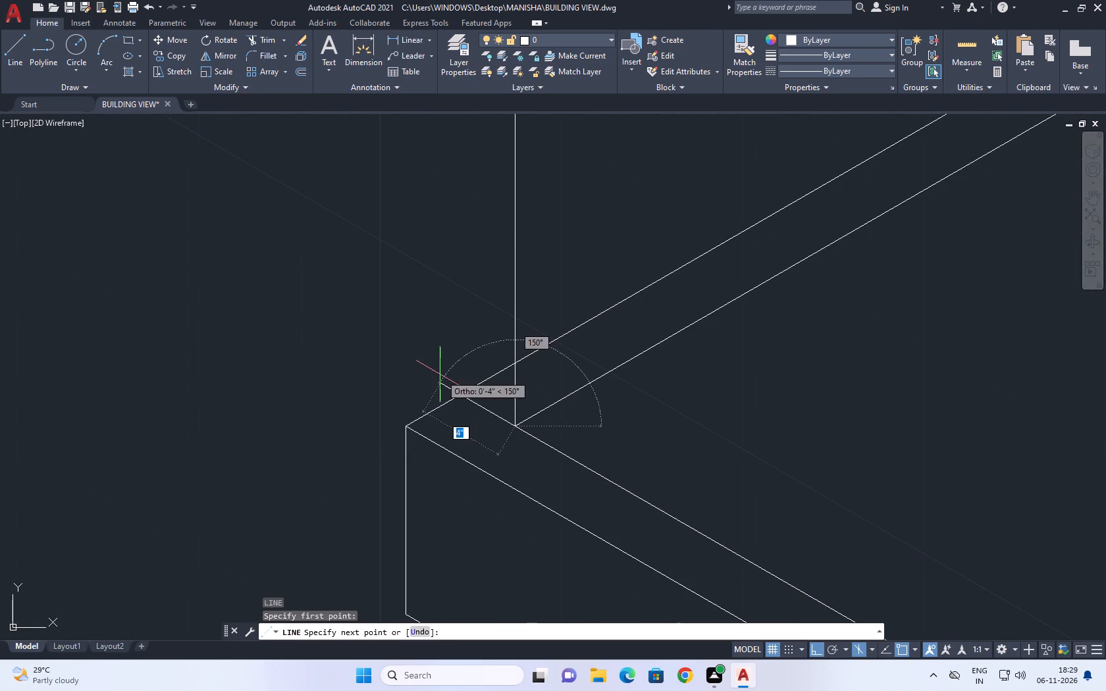
{"action": "left_click", "coordinate": [440, 374]}
{"action": "key", "text": "Escape"}
Trim the short line's overshoot and the roof band's two left receding lines behind the new storey wall.
{"action": "type", "text": "tr"}
{"action": "key", "text": "space"}
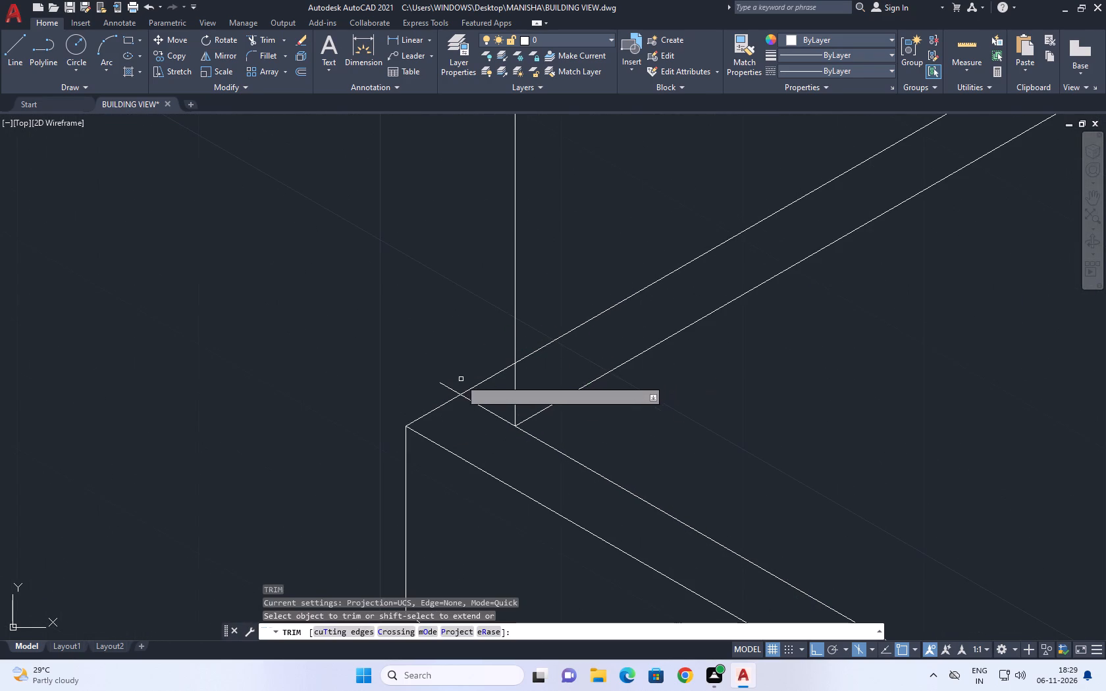
{"action": "left_click", "coordinate": [460, 379]}
{"action": "left_click", "coordinate": [417, 394]}
{"action": "scroll", "coordinate": [492, 366], "scroll_direction": "down", "scroll_amount": 3}
{"action": "left_click", "coordinate": [608, 267]}
{"action": "left_click", "coordinate": [716, 342]}
{"action": "scroll", "coordinate": [690, 357], "scroll_direction": "down", "scroll_amount": 3}
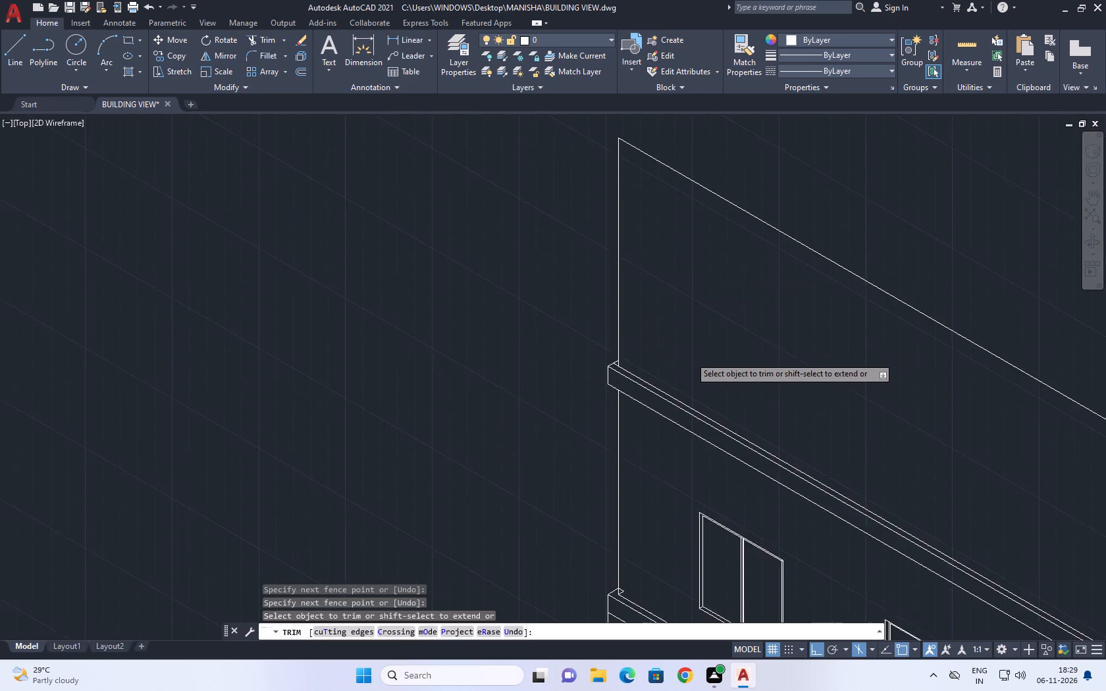
{"action": "key", "text": "Escape"}
Draw a vertical line upward from the midpoint of the upper roof band's inner front edge to above the storey's top edge.
{"action": "middle_click_drag", "start_coordinate": [750, 345], "coordinate": [703, 369]}
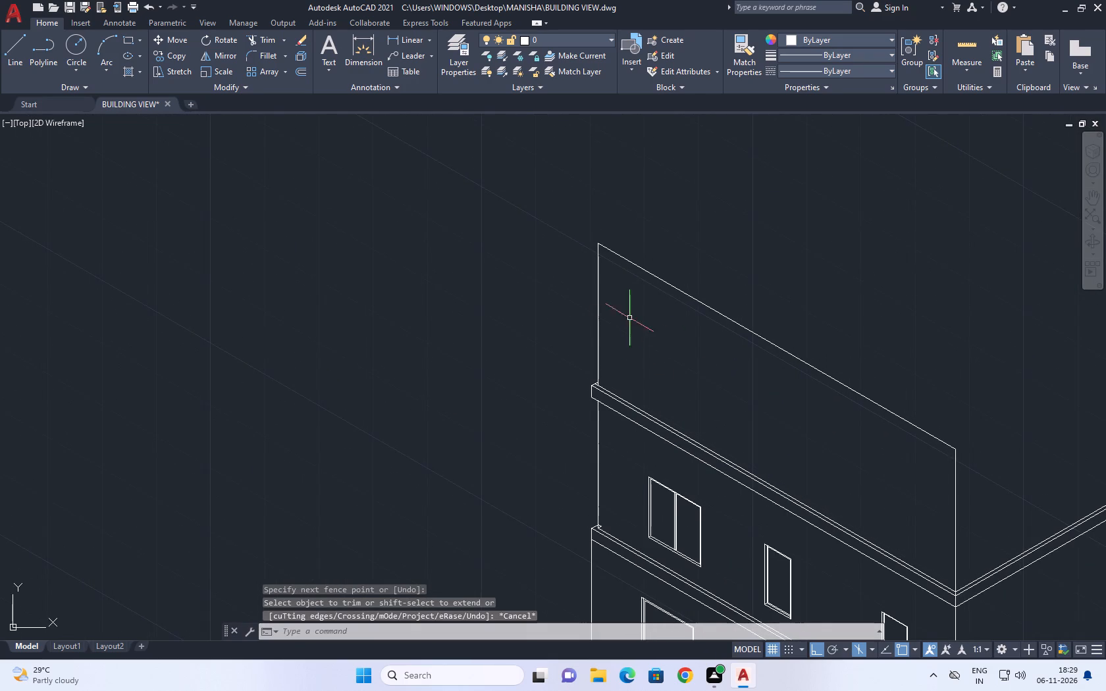
{"action": "scroll", "coordinate": [642, 316], "scroll_direction": "down", "scroll_amount": 1}
{"action": "middle_click_drag", "start_coordinate": [789, 390], "coordinate": [779, 418]}
{"action": "type", "text": "l"}
{"action": "key", "text": "space"}
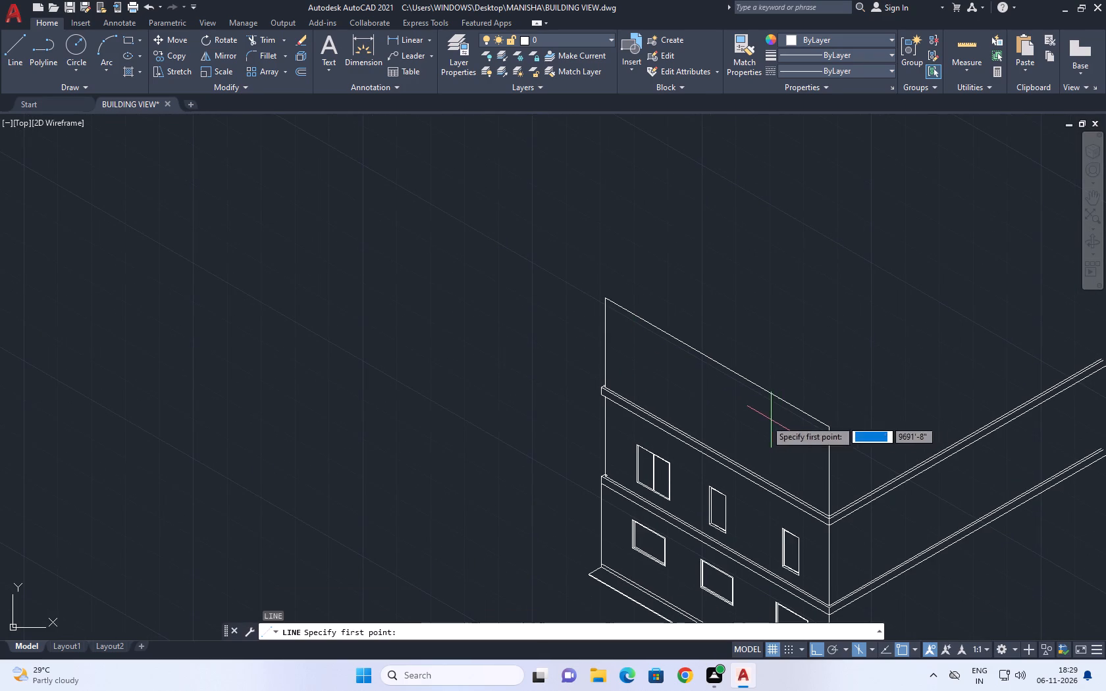
{"action": "scroll", "coordinate": [703, 449], "scroll_direction": "up", "scroll_amount": 2}
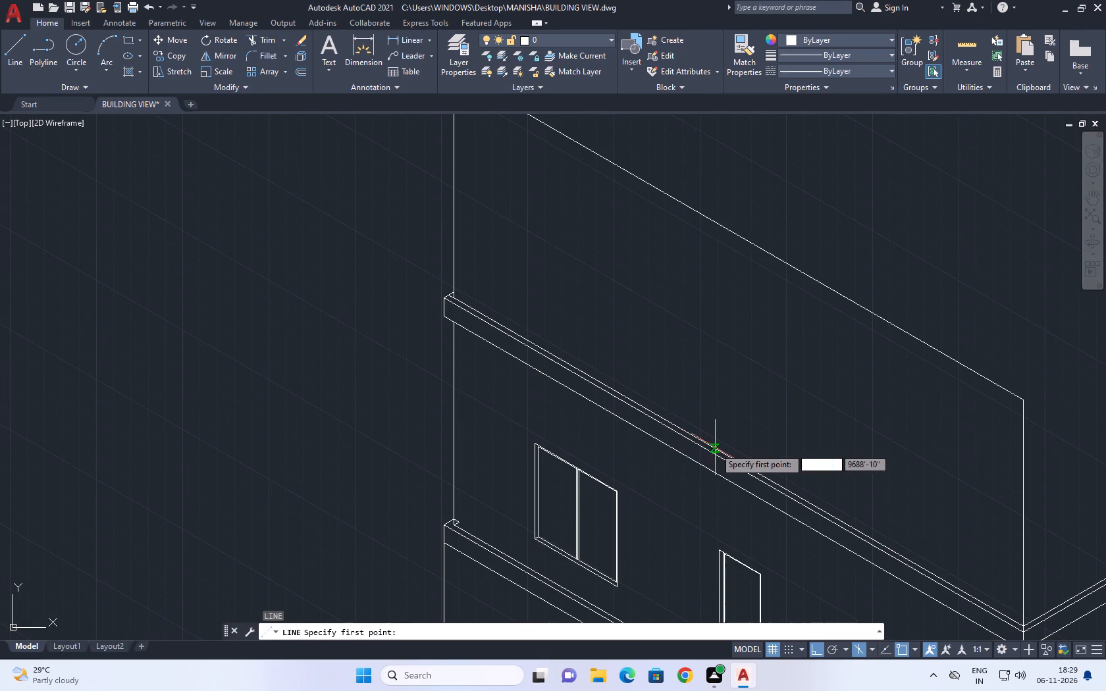
{"action": "scroll", "coordinate": [722, 453], "scroll_direction": "down", "scroll_amount": 1}
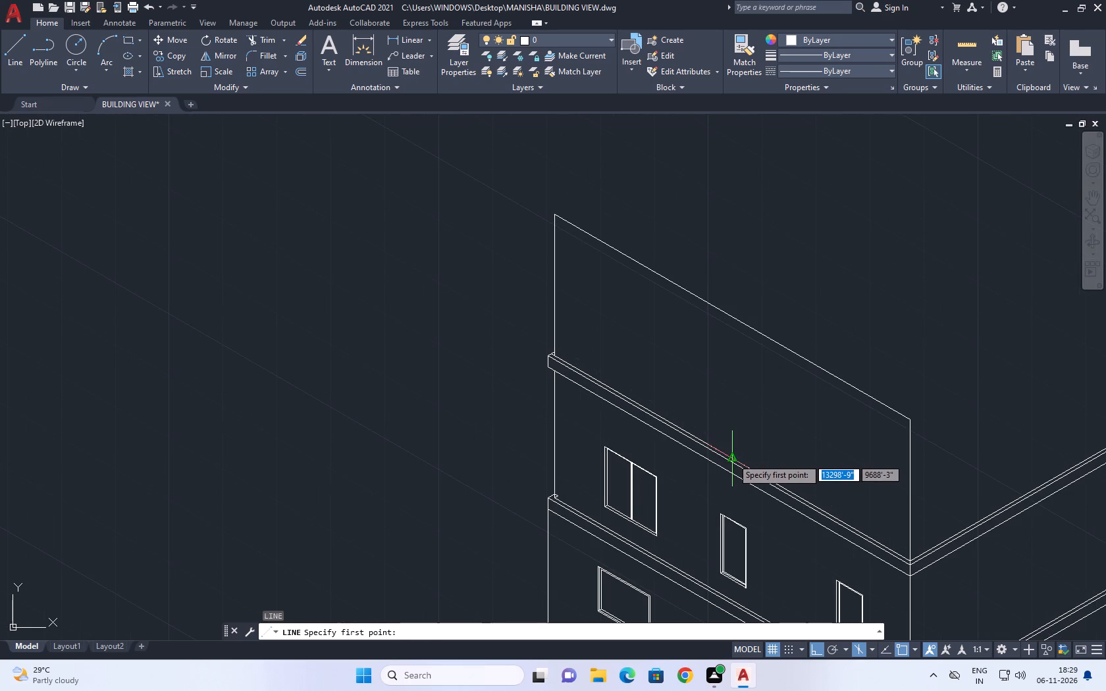
{"action": "left_click", "coordinate": [732, 458]}
{"action": "left_click", "coordinate": [753, 249]}
{"action": "key", "text": "Escape"}
{"action": "middle_click_drag", "start_coordinate": [651, 346], "coordinate": [645, 334]}
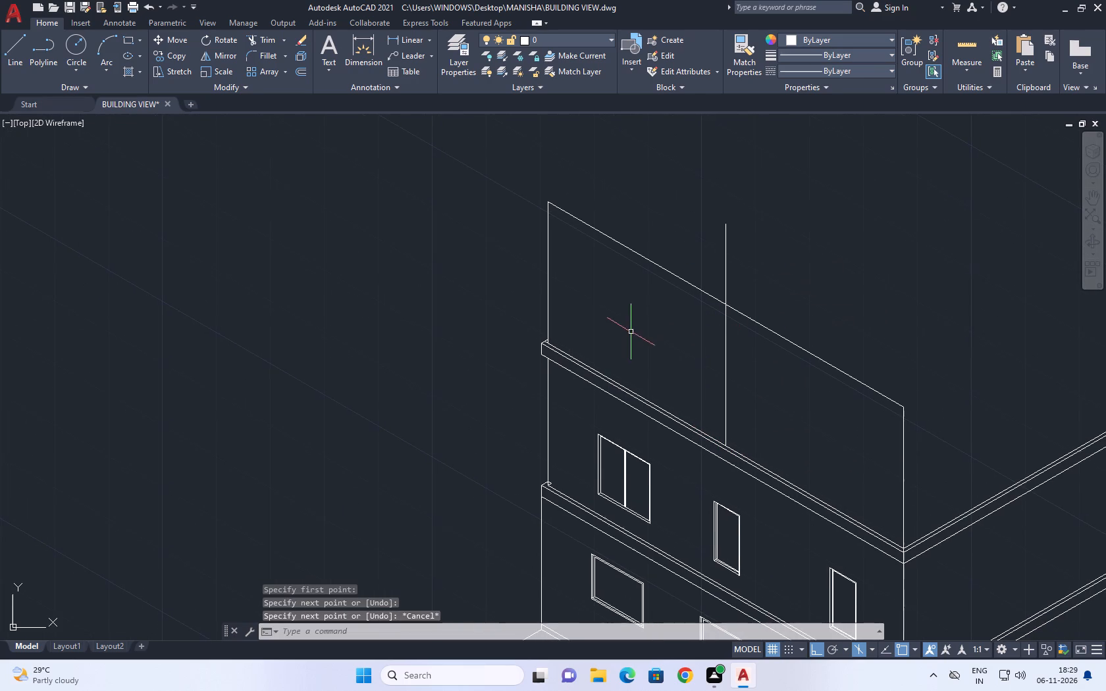
Draw a horizontal line from the upper part of the new storey's left edge across to the middle vertical line.
{"action": "key", "text": "l"}
{"action": "key", "text": "space"}
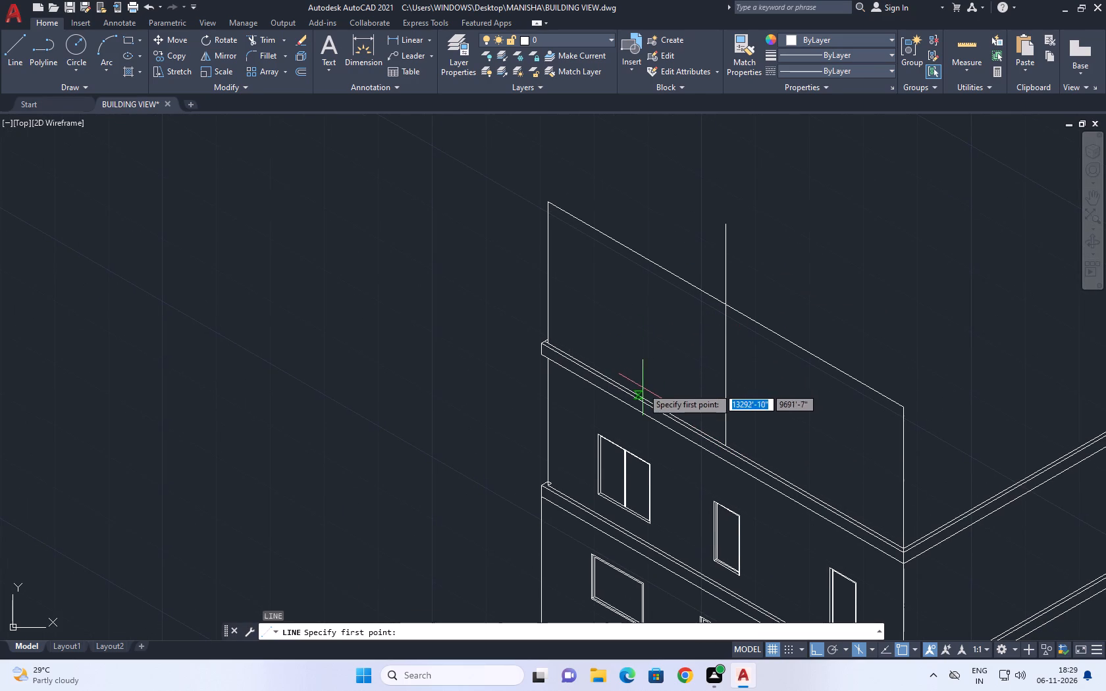
{"action": "left_click", "coordinate": [548, 245]}
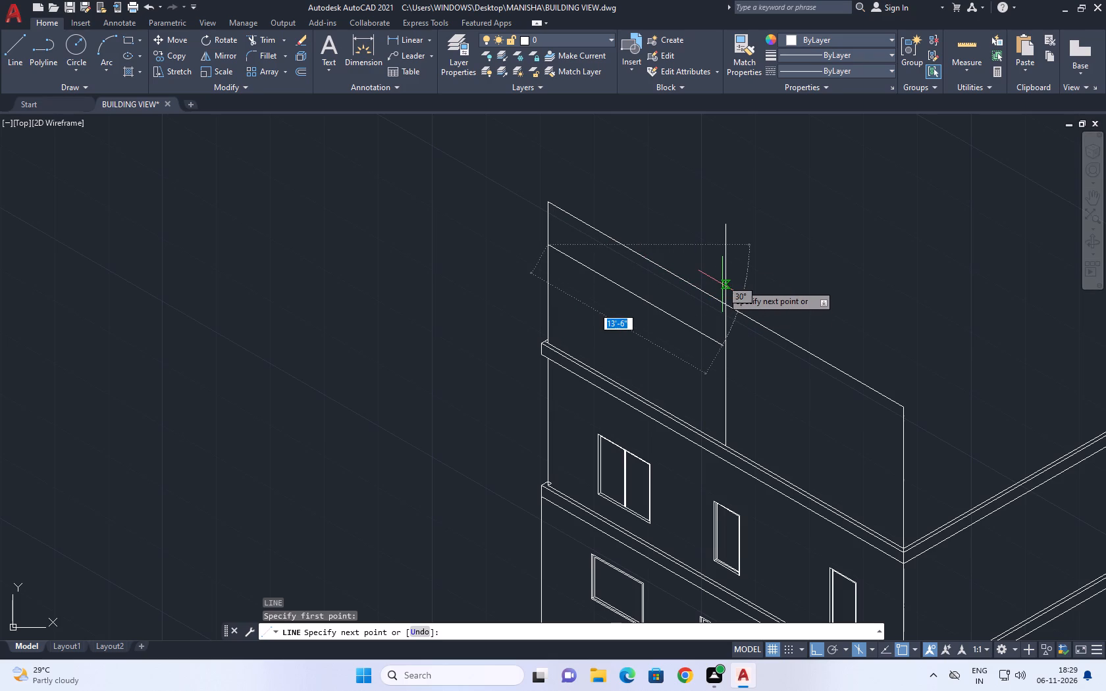
{"action": "left_click", "coordinate": [723, 265]}
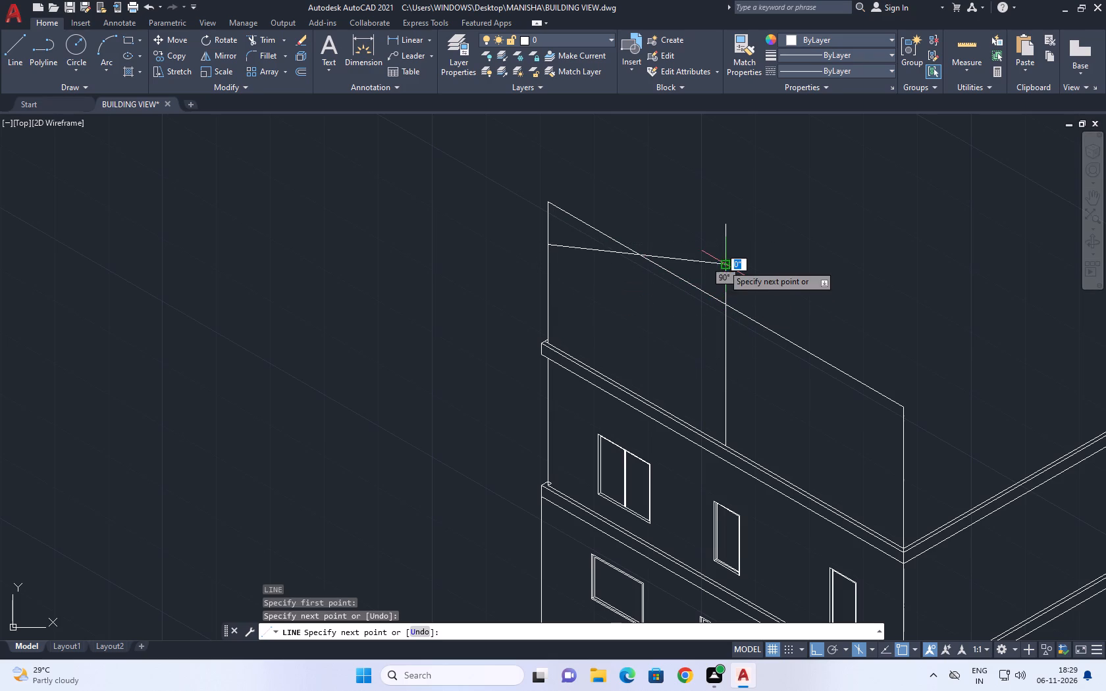
{"action": "key", "text": "ctrl+z"}
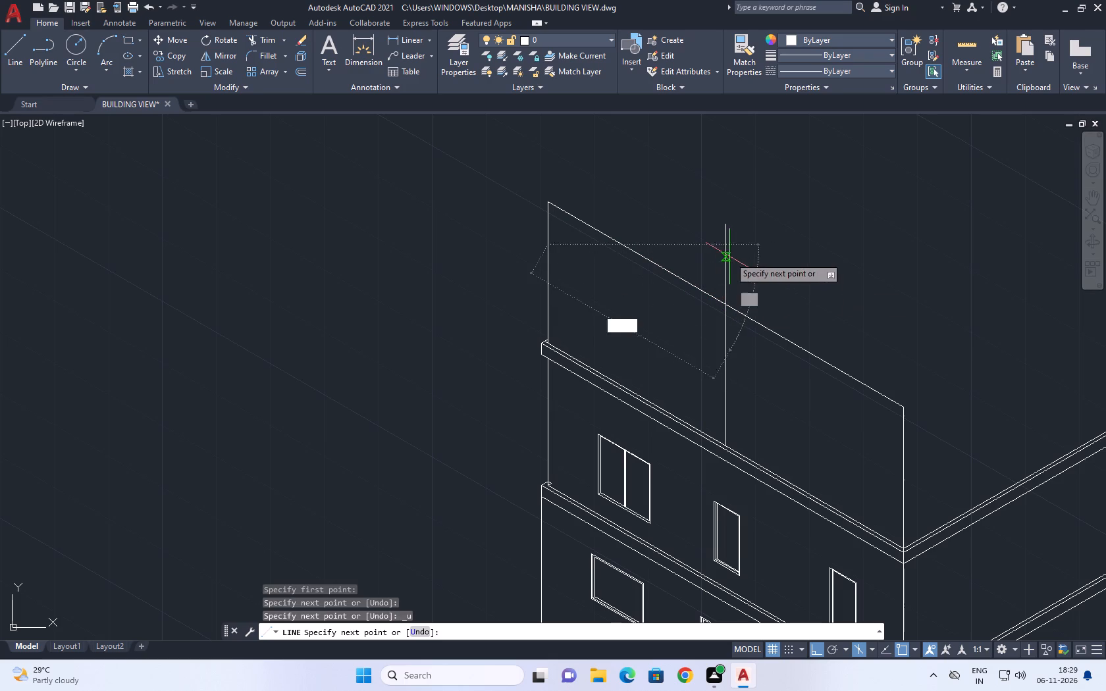
{"action": "left_click", "coordinate": [728, 245]}
{"action": "key", "text": "Escape"}
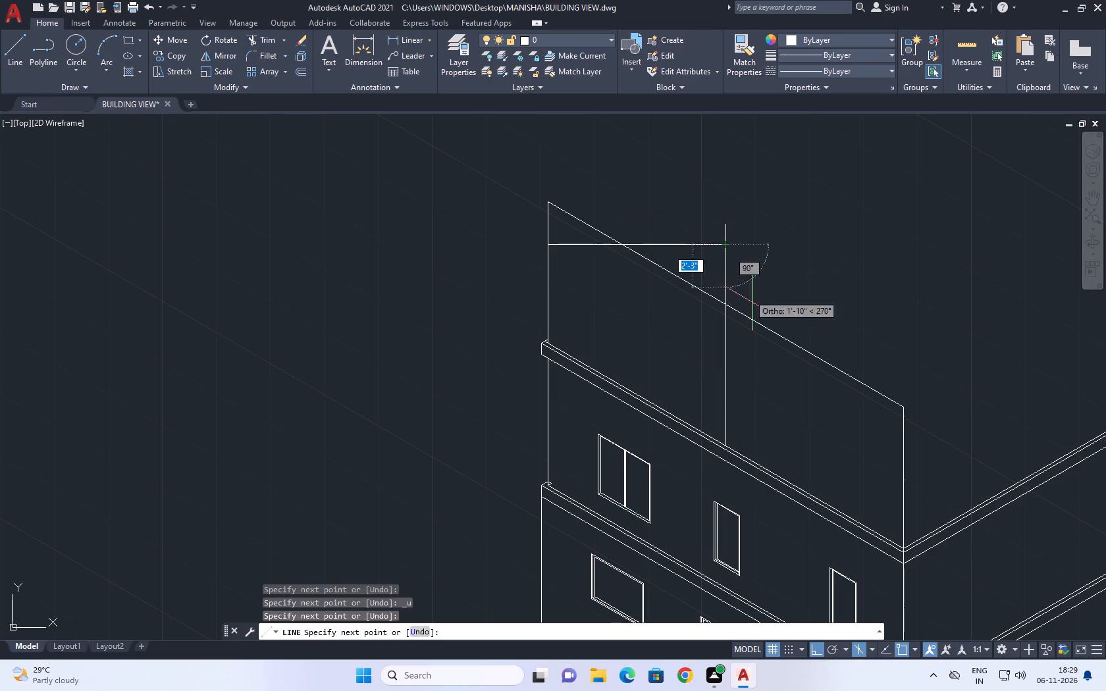
{"action": "key", "text": "space"}
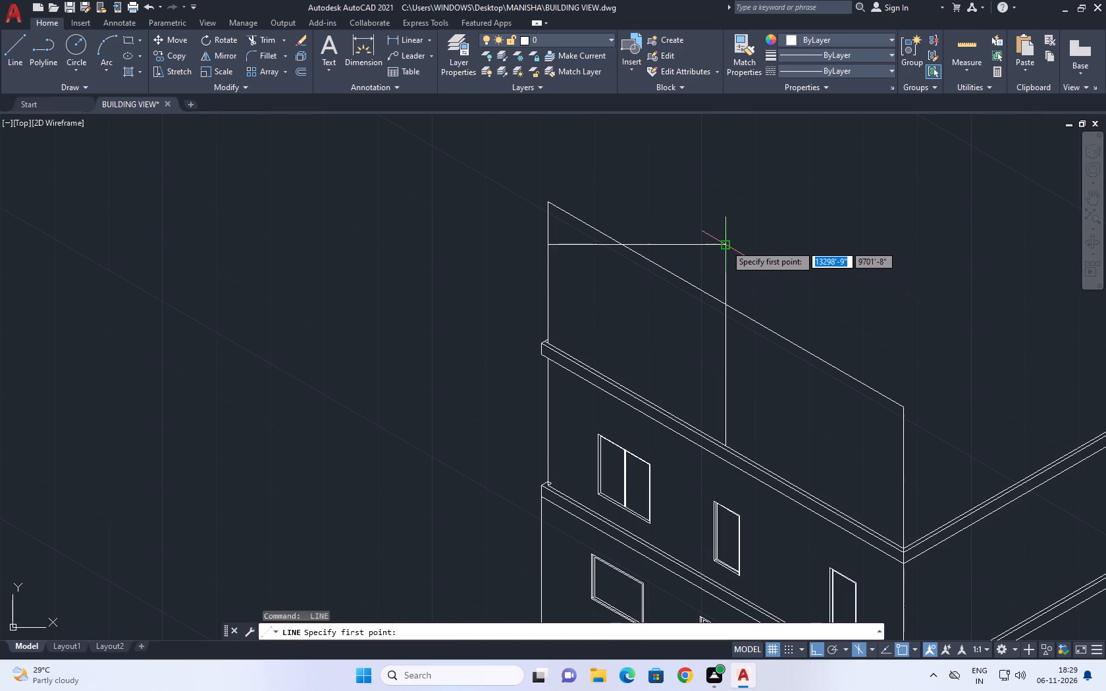
{"action": "key", "text": "Escape"}
Draw a guide line along the isometric front direction from the horizontal line's left end to past the front corner vertical.
{"action": "type", "text": "l"}
{"action": "key", "text": "space"}
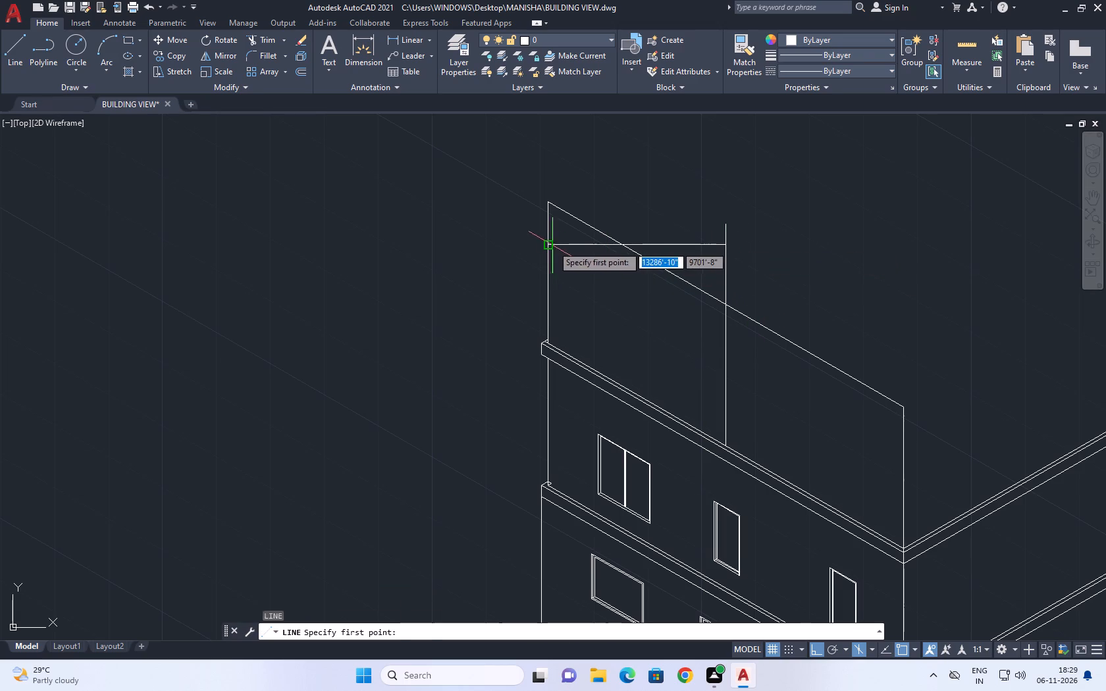
{"action": "left_click", "coordinate": [550, 245]}
{"action": "left_click", "coordinate": [941, 451]}
{"action": "key", "text": "Escape"}
Draw a sloping roof line from the horizontal line's end on the middle vertical to the guide line's crossing with the front corner edge.
{"action": "key", "text": "space"}
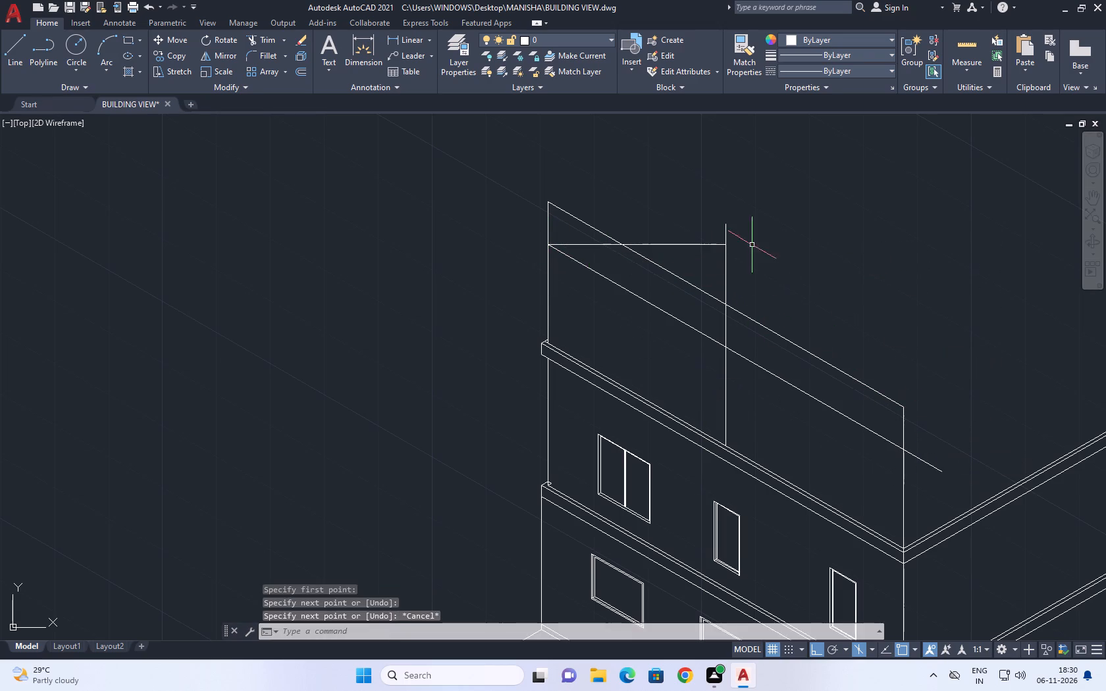
{"action": "left_click", "coordinate": [724, 245]}
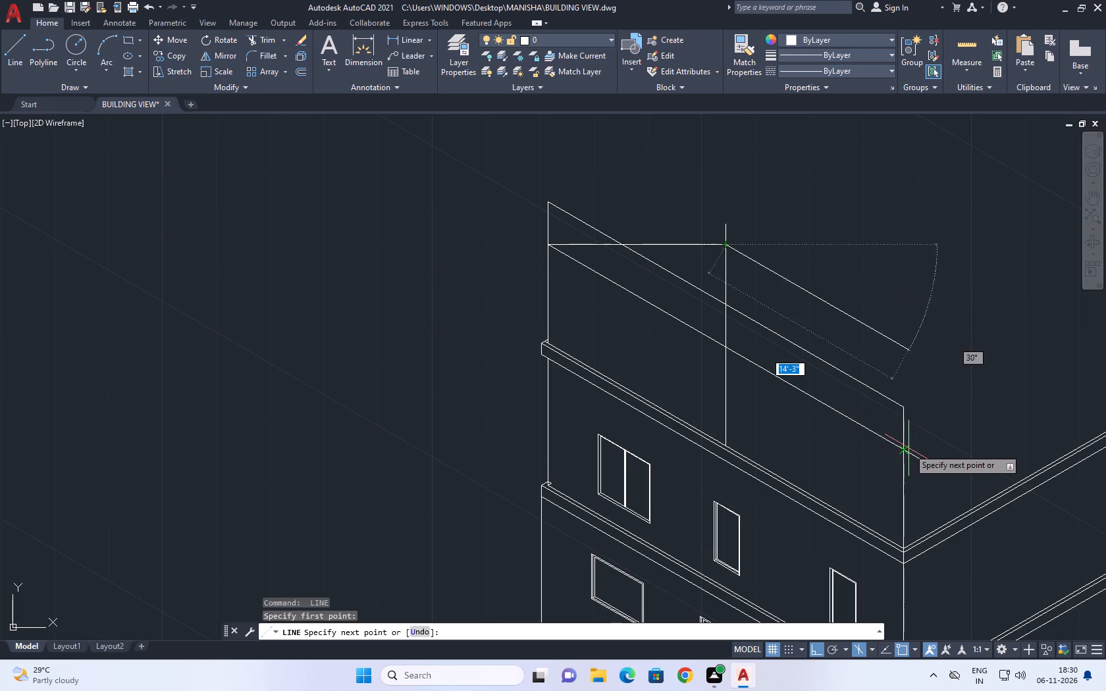
{"action": "left_click", "coordinate": [903, 445]}
{"action": "key", "text": "Escape"}
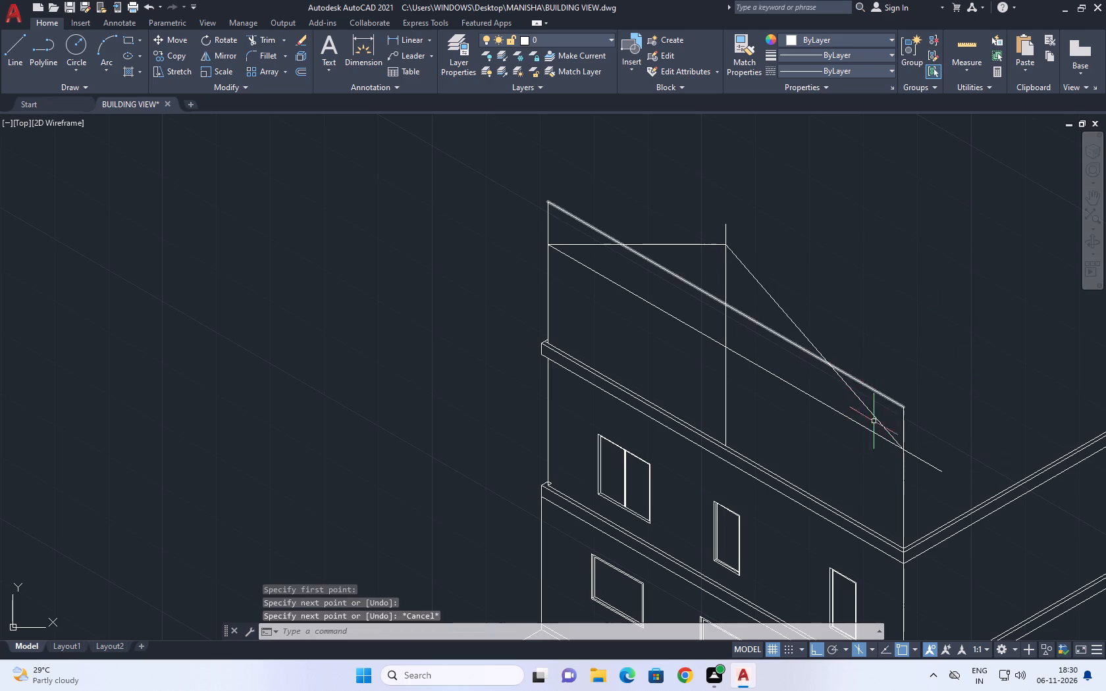
Delete the isometric guide line and the new storey's original straight top edge.
{"action": "left_click", "coordinate": [851, 417]}
{"action": "left_click", "coordinate": [832, 434]}
{"action": "key", "text": "Delete"}
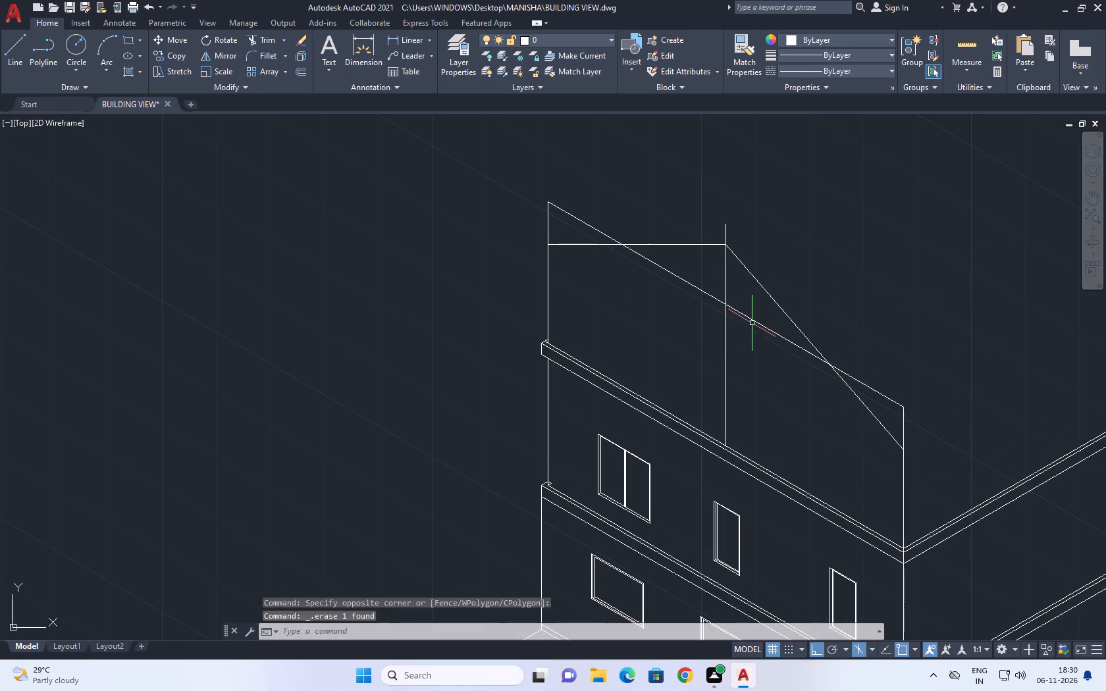
{"action": "left_click", "coordinate": [752, 322]}
{"action": "middle_click_drag", "start_coordinate": [757, 328], "coordinate": [739, 367]}
{"action": "key", "text": "Delete"}
{"action": "key", "text": "End"}
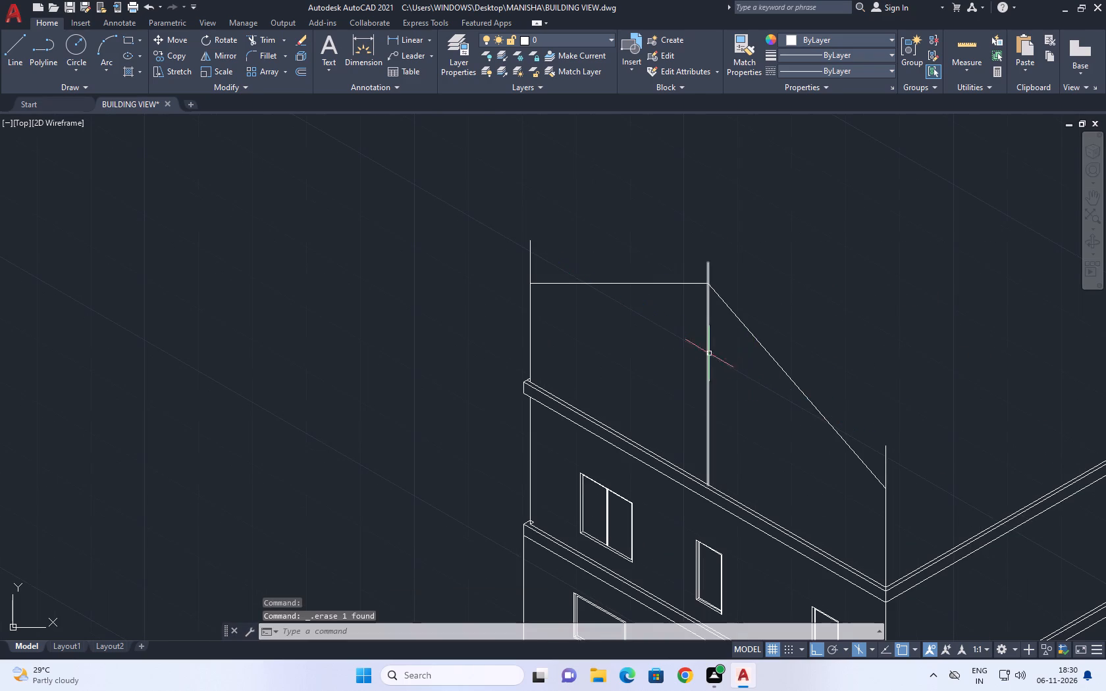
Trim the left, middle and front corner vertical lines where they project above the new roof outline.
{"action": "middle_click_drag", "start_coordinate": [711, 353], "coordinate": [737, 376]}
{"action": "type", "text": "tr"}
{"action": "key", "text": "space"}
{"action": "left_click", "coordinate": [610, 269]}
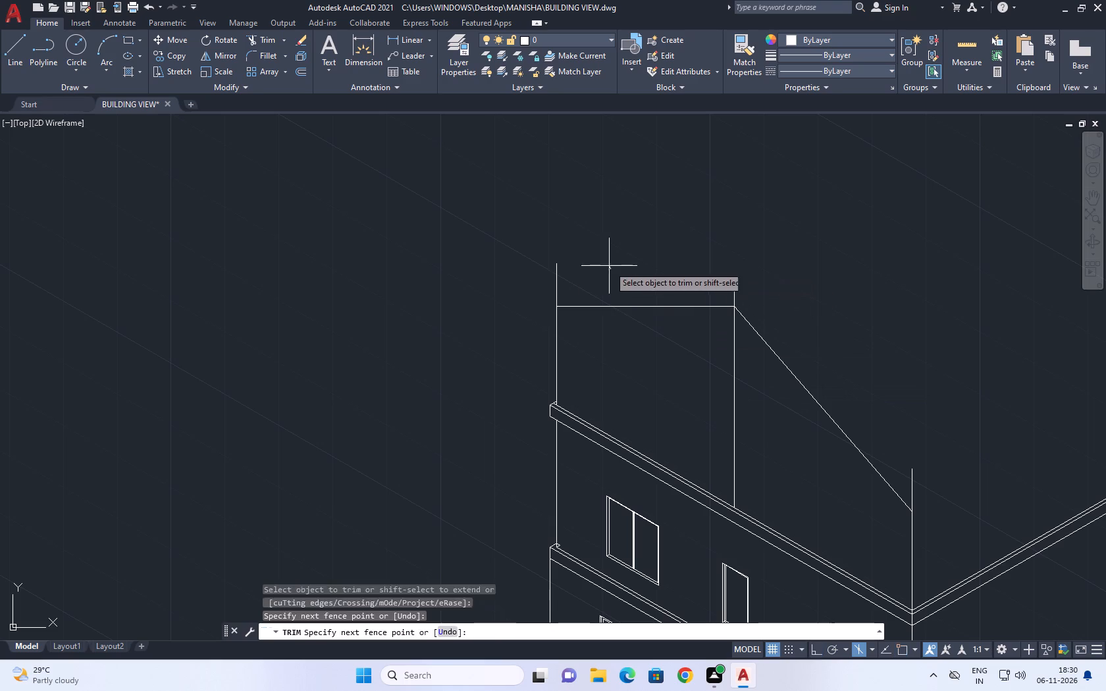
{"action": "left_click", "coordinate": [508, 303]}
{"action": "left_click", "coordinate": [744, 294]}
{"action": "left_click", "coordinate": [725, 283]}
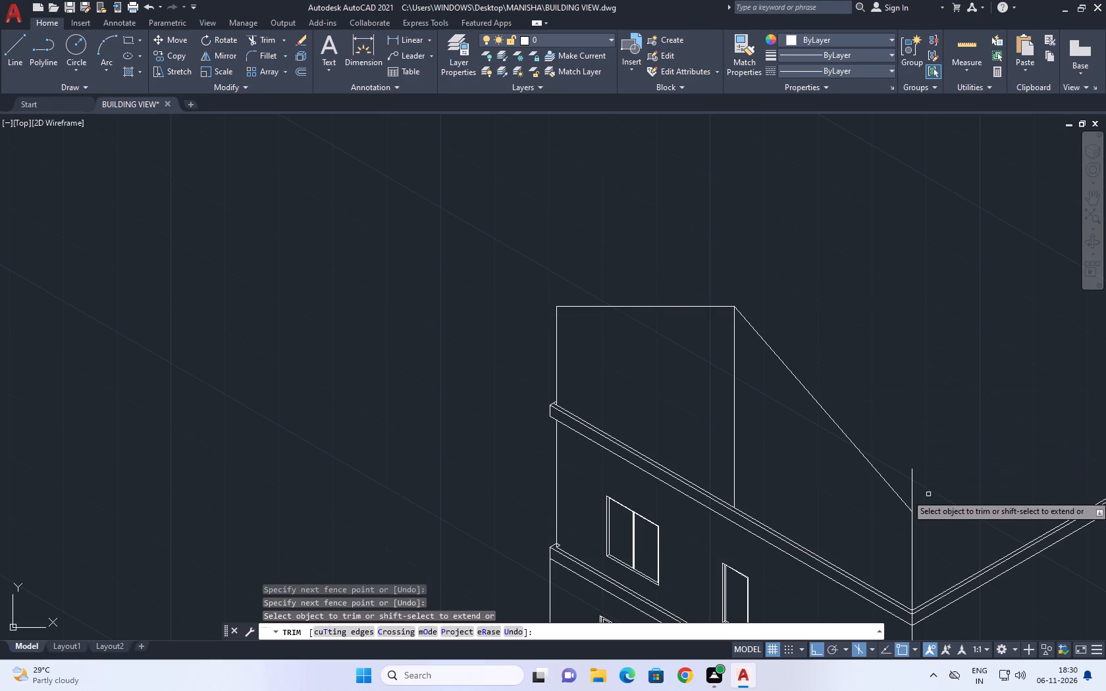
{"action": "left_click", "coordinate": [920, 486]}
{"action": "left_click", "coordinate": [903, 457]}
{"action": "key", "text": "Escape"}
Copy the top storey's flat and sloping roof lines 6" straight up to form the roof's upper edge.
{"action": "left_click_drag", "start_coordinate": [826, 324], "coordinate": [826, 330]}
{"action": "left_click_drag", "start_coordinate": [806, 439], "coordinate": [804, 456]}
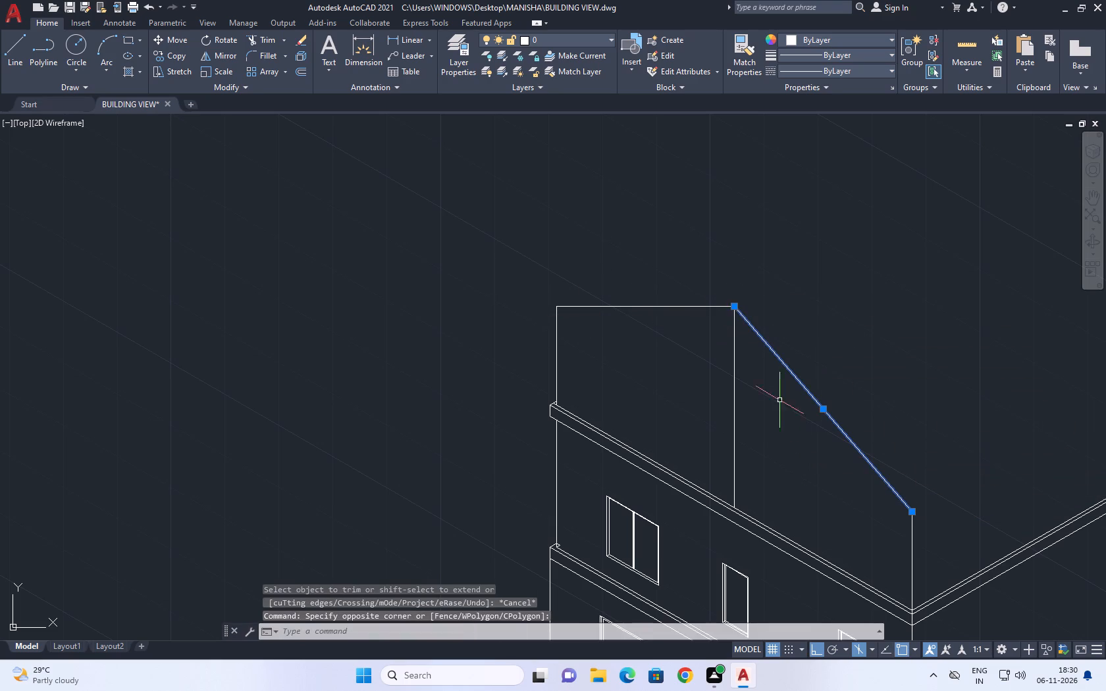
{"action": "left_click", "coordinate": [698, 269]}
{"action": "left_click", "coordinate": [676, 331]}
{"action": "middle_click_drag", "start_coordinate": [889, 332], "coordinate": [849, 311]}
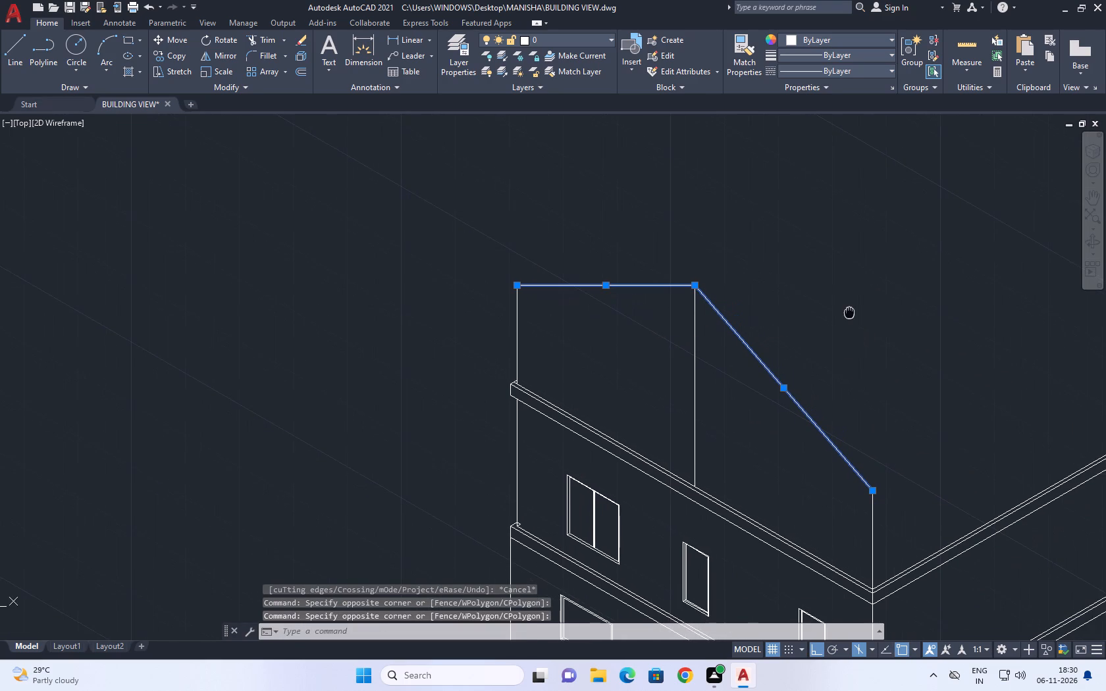
{"action": "middle_click_drag", "start_coordinate": [849, 311], "coordinate": [849, 310]}
{"action": "middle_click_drag", "start_coordinate": [943, 324], "coordinate": [880, 345]}
{"action": "type", "text": "co"}
{"action": "key", "text": "space"}
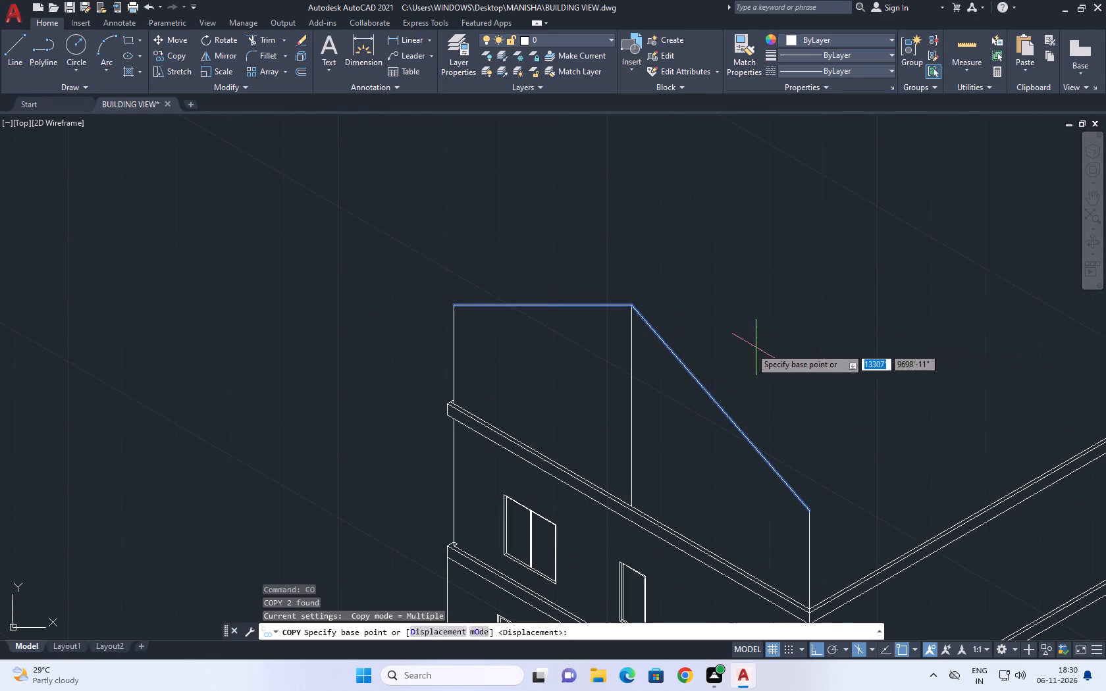
{"action": "left_click", "coordinate": [733, 347]}
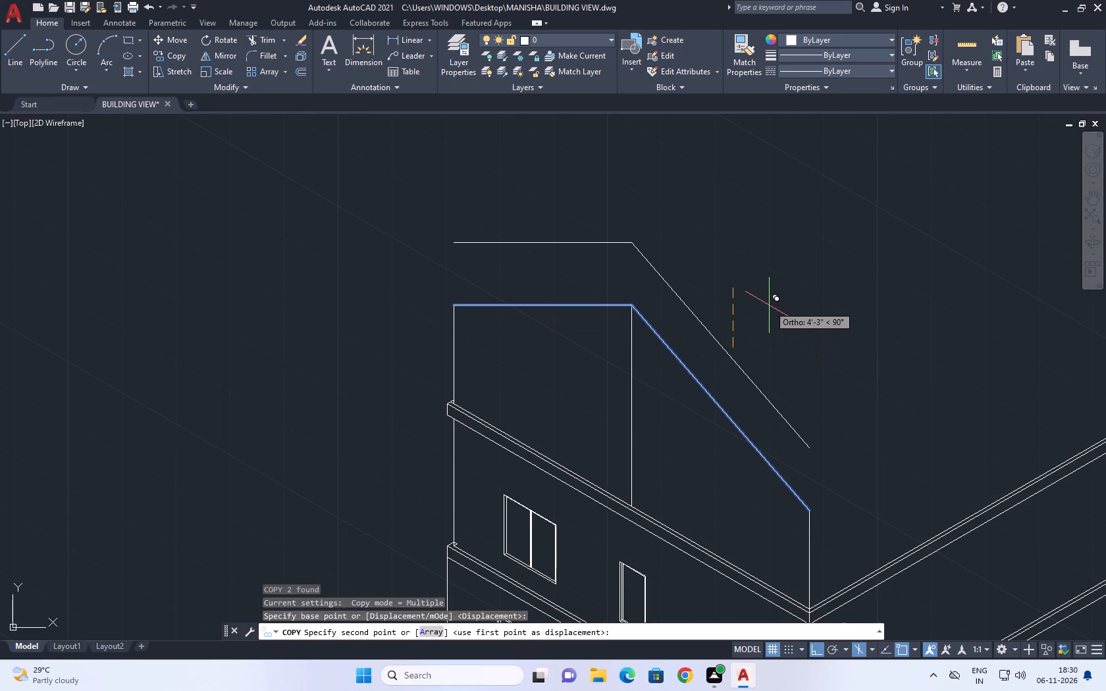
{"action": "key", "text": "6"}
{"action": "key", "text": "Return"}
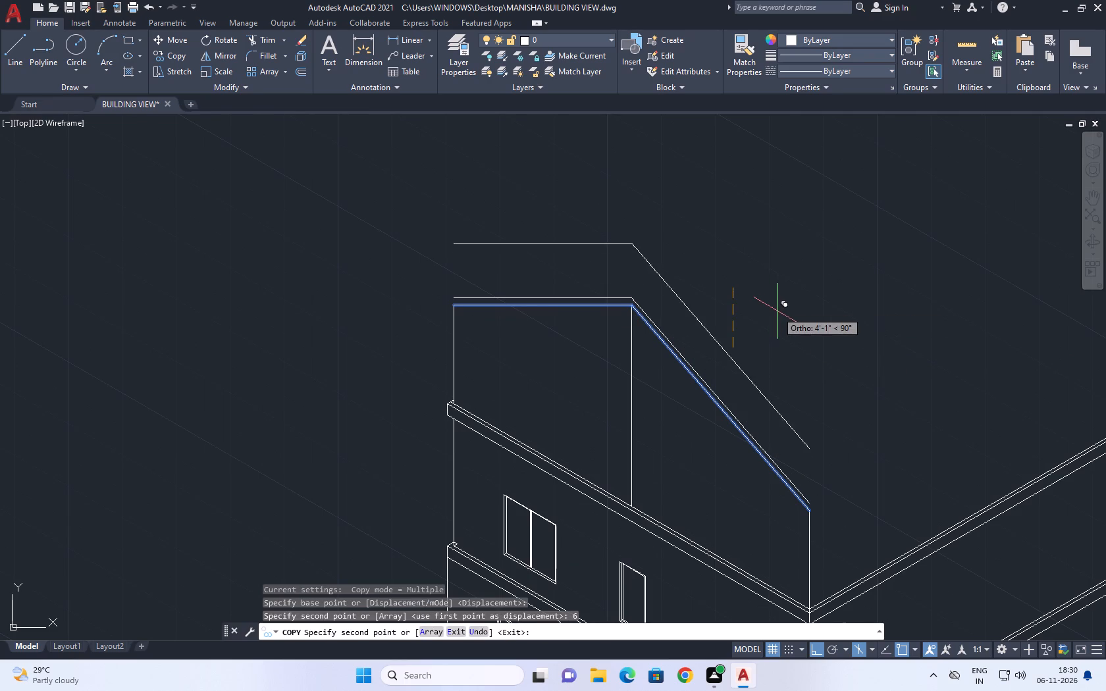
{"action": "key", "text": "Escape"}
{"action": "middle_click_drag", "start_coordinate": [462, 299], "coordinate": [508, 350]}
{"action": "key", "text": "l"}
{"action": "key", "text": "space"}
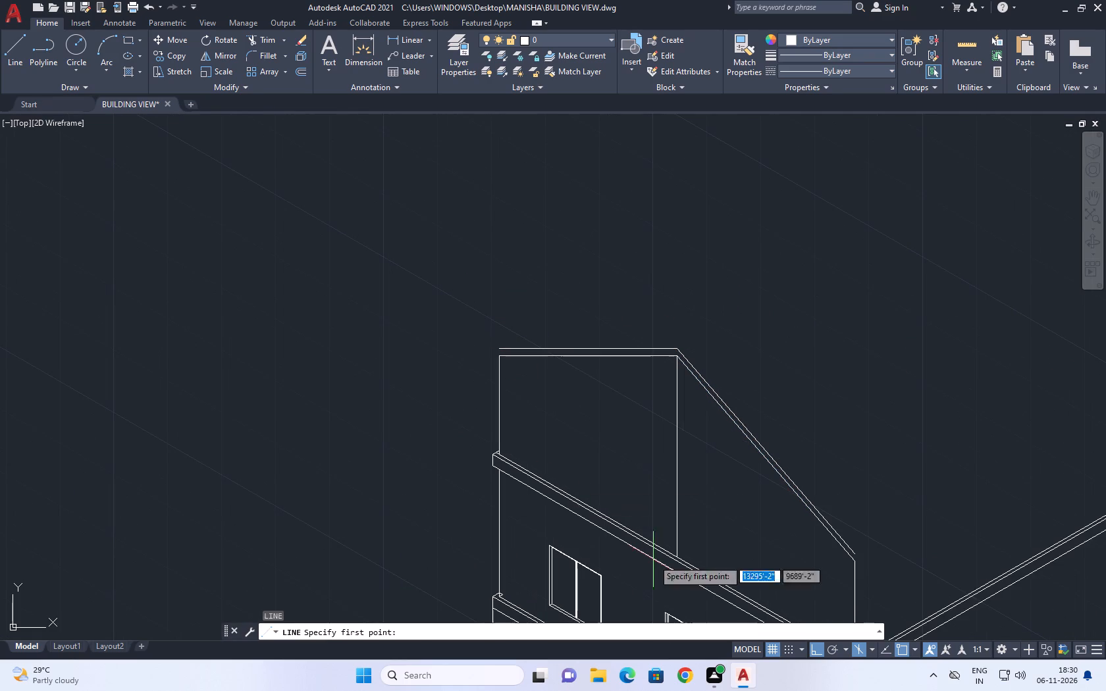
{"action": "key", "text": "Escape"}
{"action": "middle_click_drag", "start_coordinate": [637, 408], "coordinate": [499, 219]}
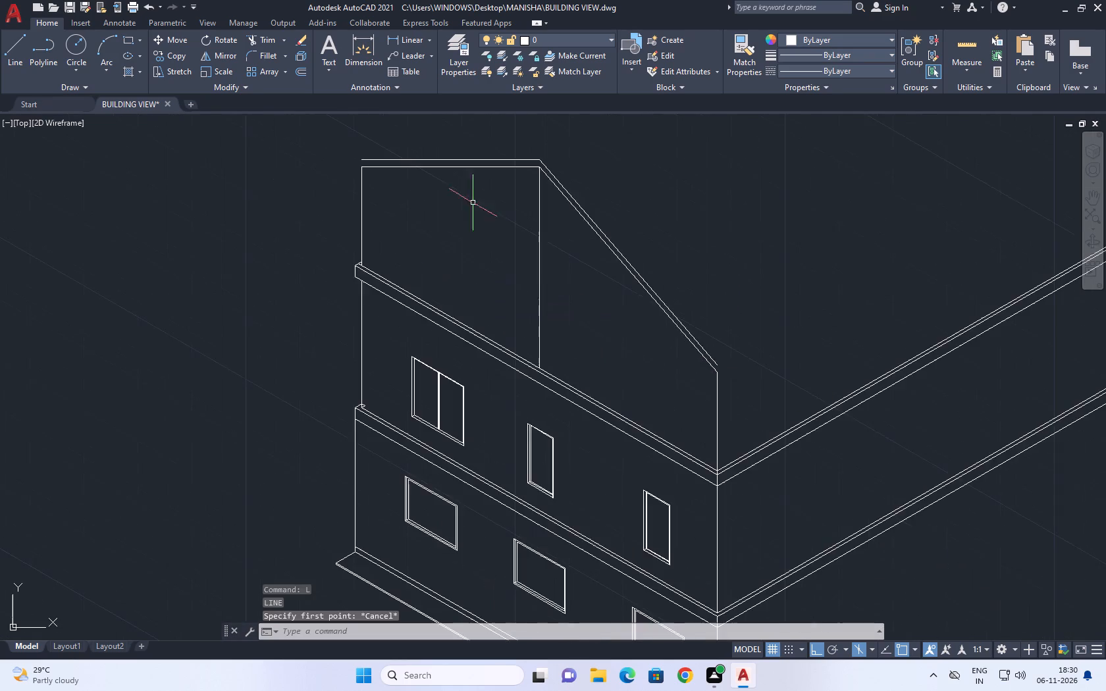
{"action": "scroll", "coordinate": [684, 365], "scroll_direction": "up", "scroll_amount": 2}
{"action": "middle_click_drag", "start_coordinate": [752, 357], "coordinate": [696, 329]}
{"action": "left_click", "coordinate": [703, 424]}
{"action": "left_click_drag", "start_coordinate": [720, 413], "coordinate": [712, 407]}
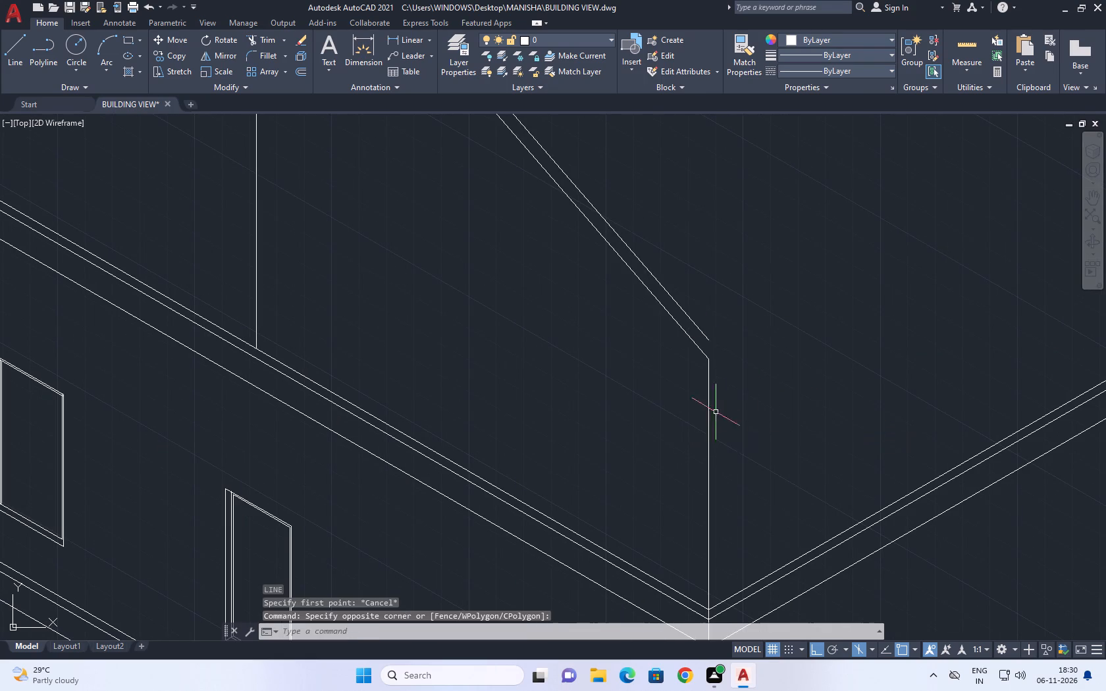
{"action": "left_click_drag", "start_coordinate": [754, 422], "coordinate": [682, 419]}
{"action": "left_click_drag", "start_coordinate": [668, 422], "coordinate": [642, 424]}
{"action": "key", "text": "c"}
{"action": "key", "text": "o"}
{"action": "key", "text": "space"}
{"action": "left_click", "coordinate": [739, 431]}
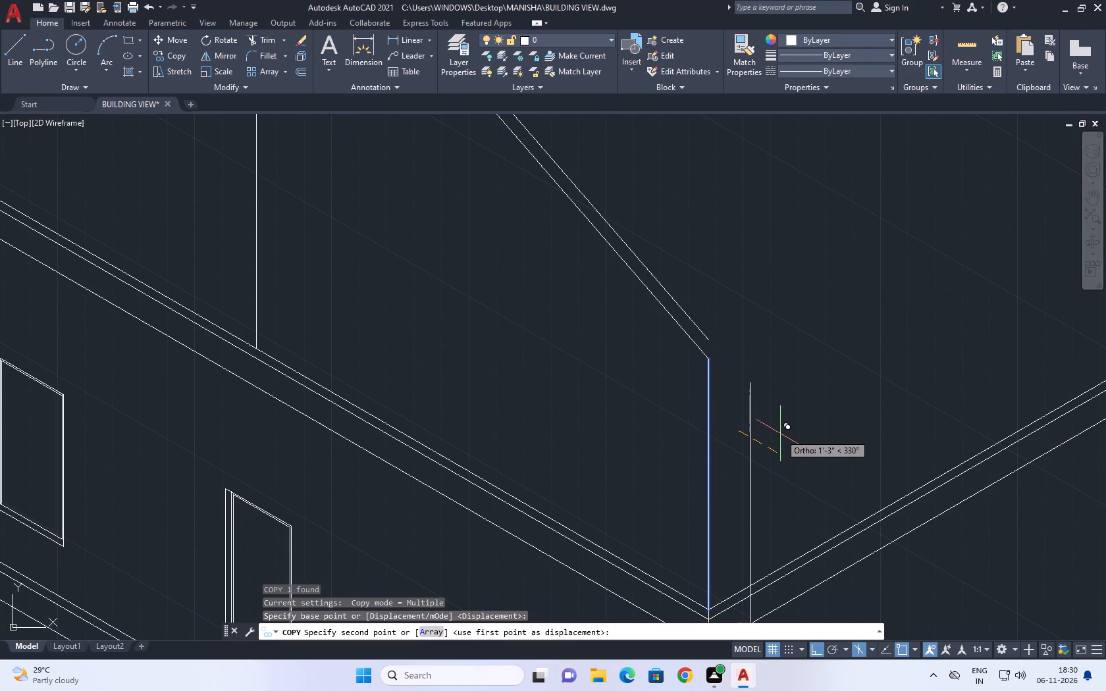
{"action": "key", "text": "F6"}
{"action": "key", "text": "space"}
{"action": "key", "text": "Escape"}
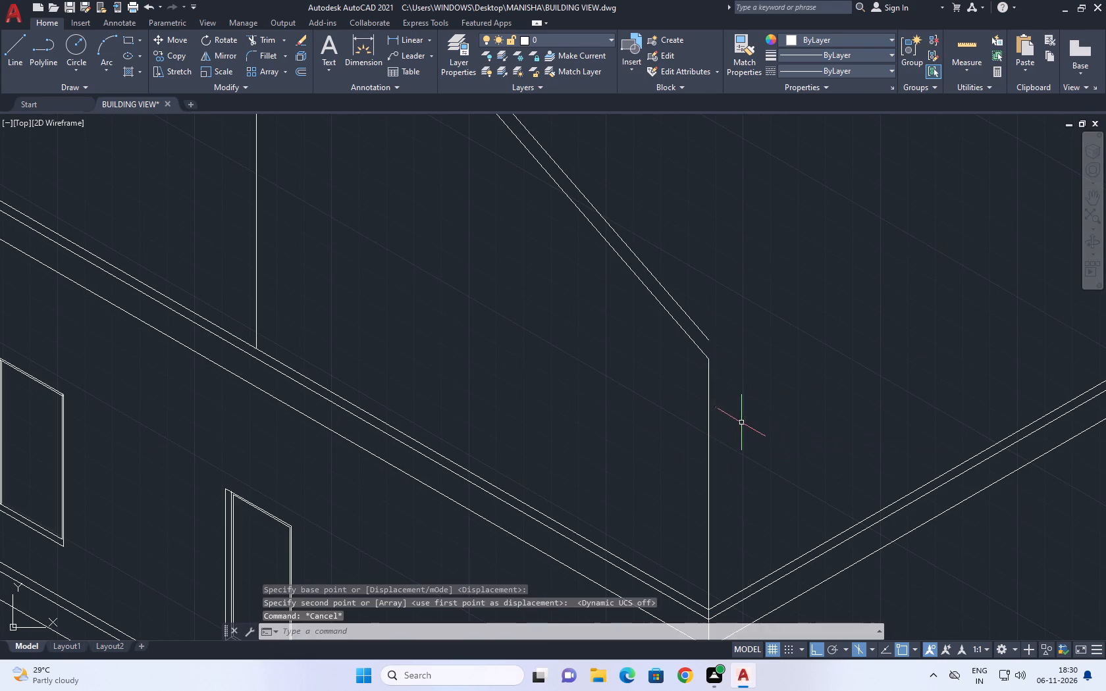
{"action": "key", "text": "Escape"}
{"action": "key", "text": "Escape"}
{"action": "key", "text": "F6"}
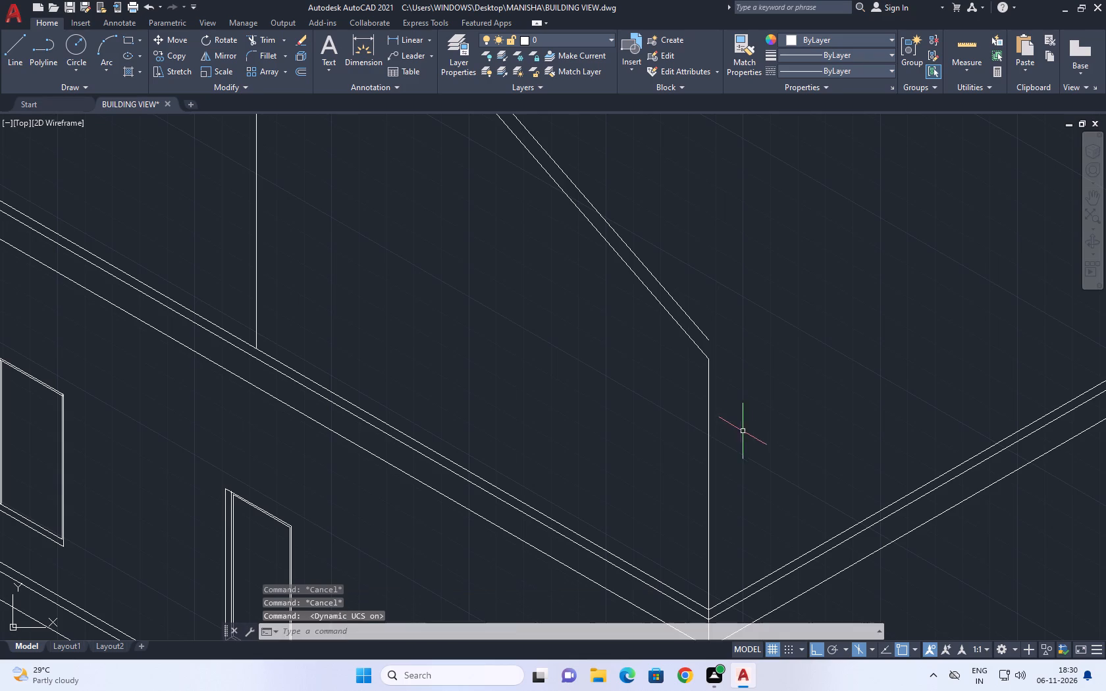
Copy the top storey's front corner vertical outward along the isometric front direction, using its top end as the base point.
{"action": "left_click", "coordinate": [743, 431]}
{"action": "left_click", "coordinate": [652, 429]}
{"action": "middle_click_drag", "start_coordinate": [754, 448], "coordinate": [707, 422]}
{"action": "key", "text": "c"}
{"action": "middle_click_drag", "start_coordinate": [802, 434], "coordinate": [720, 401]}
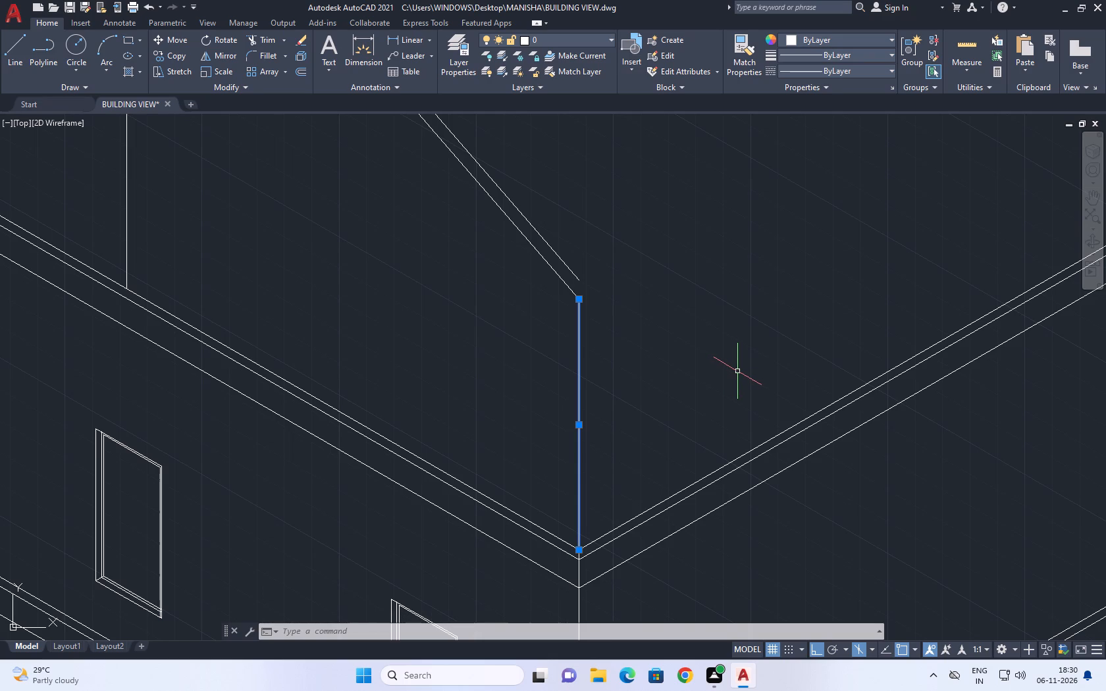
{"action": "type", "text": "co"}
{"action": "key", "text": "space"}
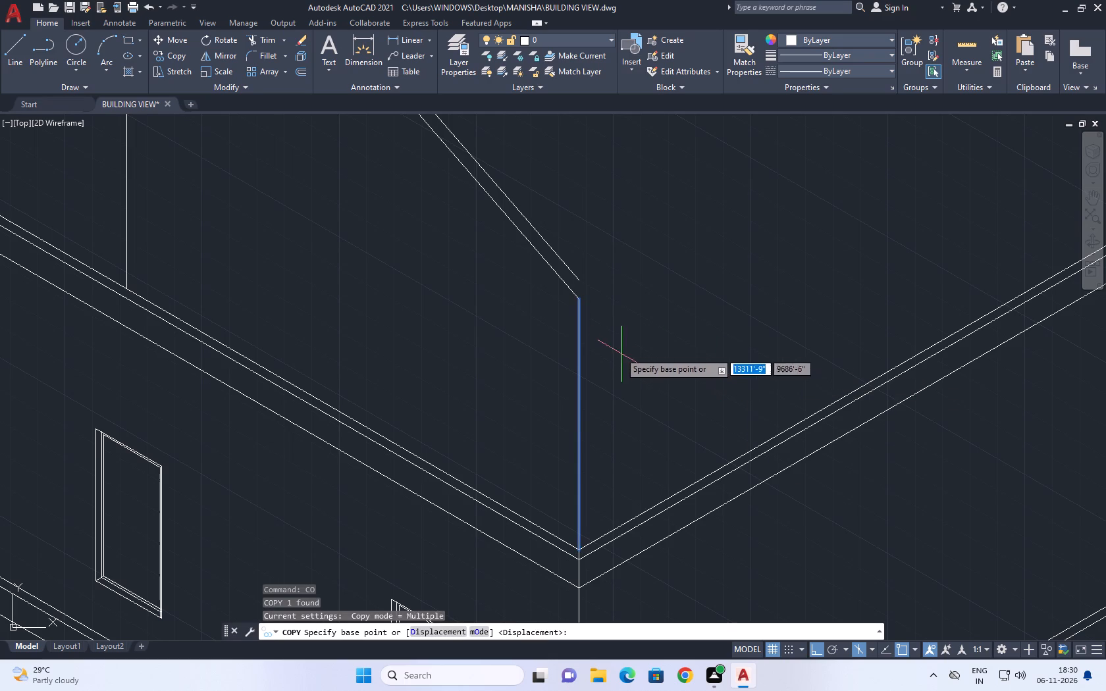
{"action": "scroll", "coordinate": [578, 305], "scroll_direction": "up", "scroll_amount": 1}
{"action": "left_click", "coordinate": [576, 295]}
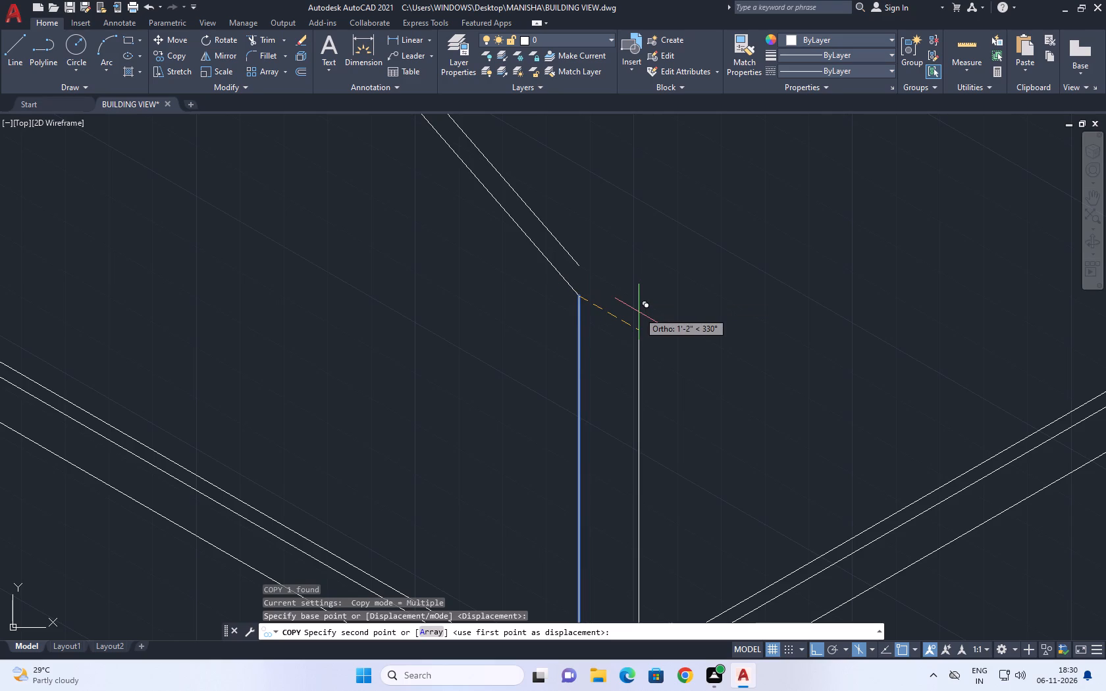